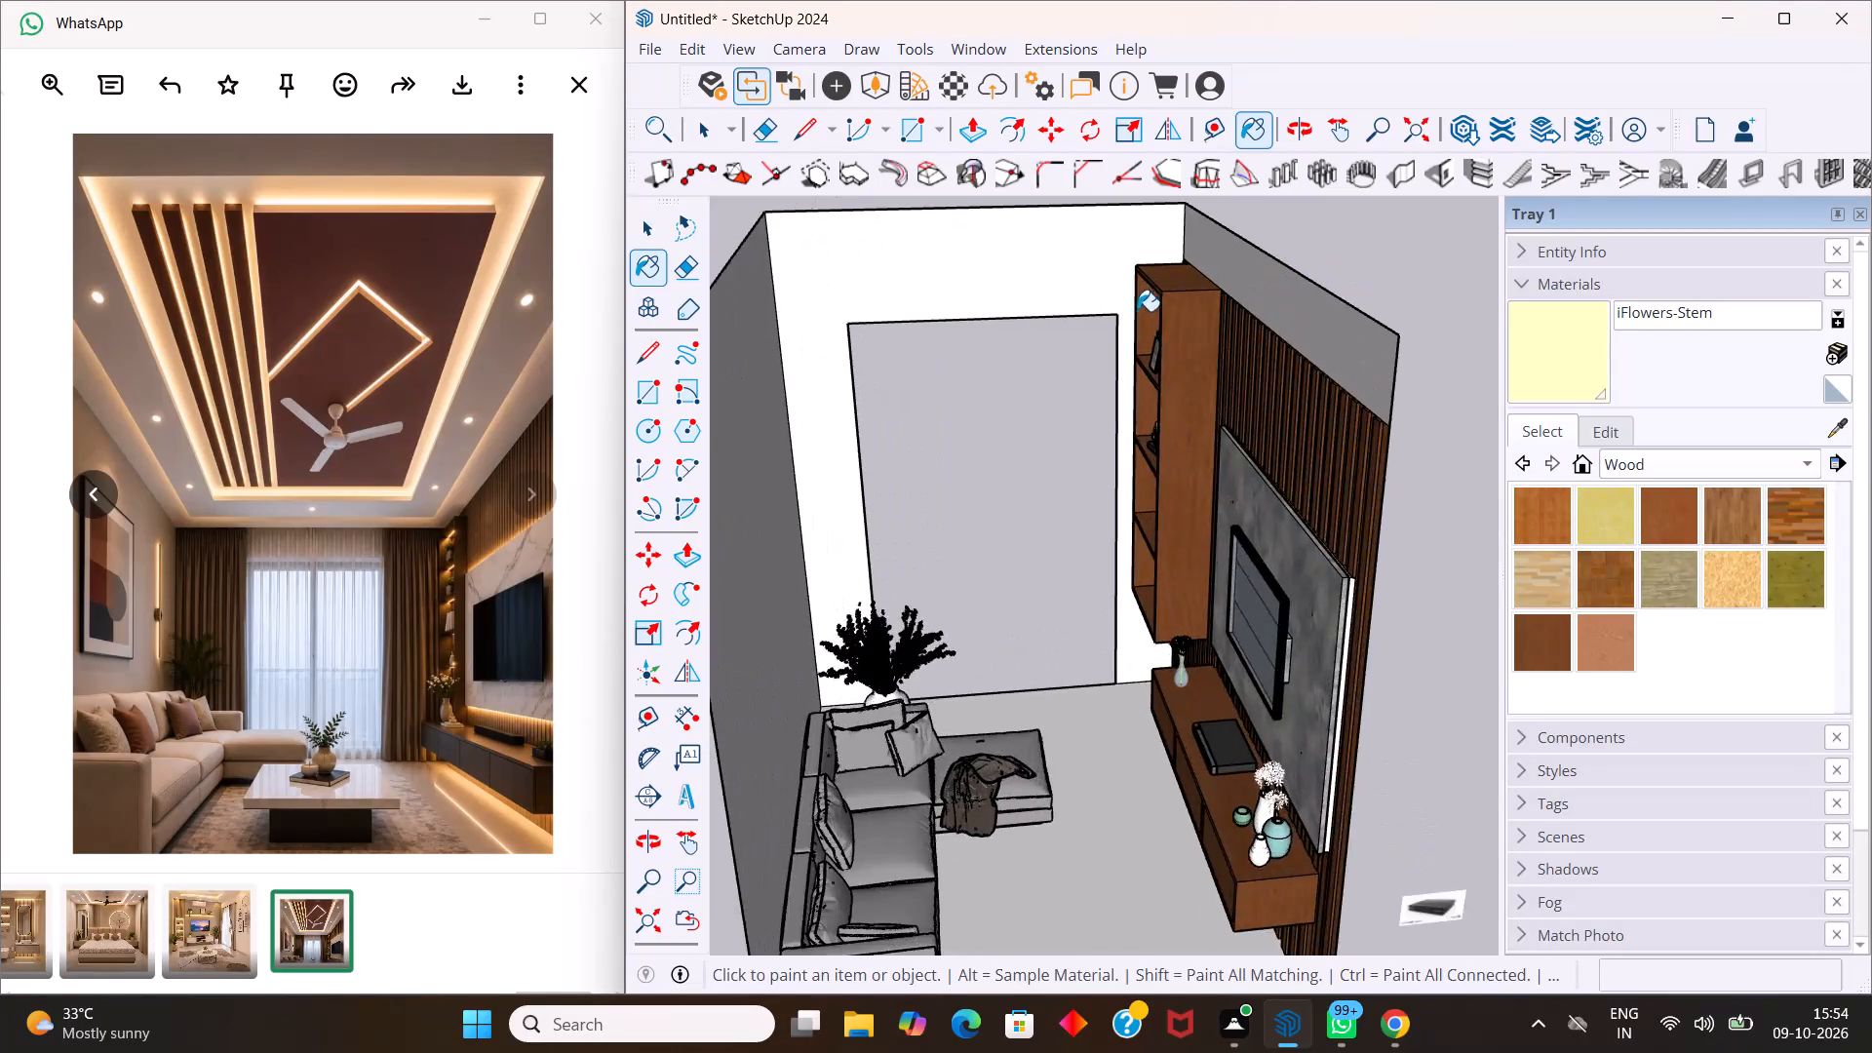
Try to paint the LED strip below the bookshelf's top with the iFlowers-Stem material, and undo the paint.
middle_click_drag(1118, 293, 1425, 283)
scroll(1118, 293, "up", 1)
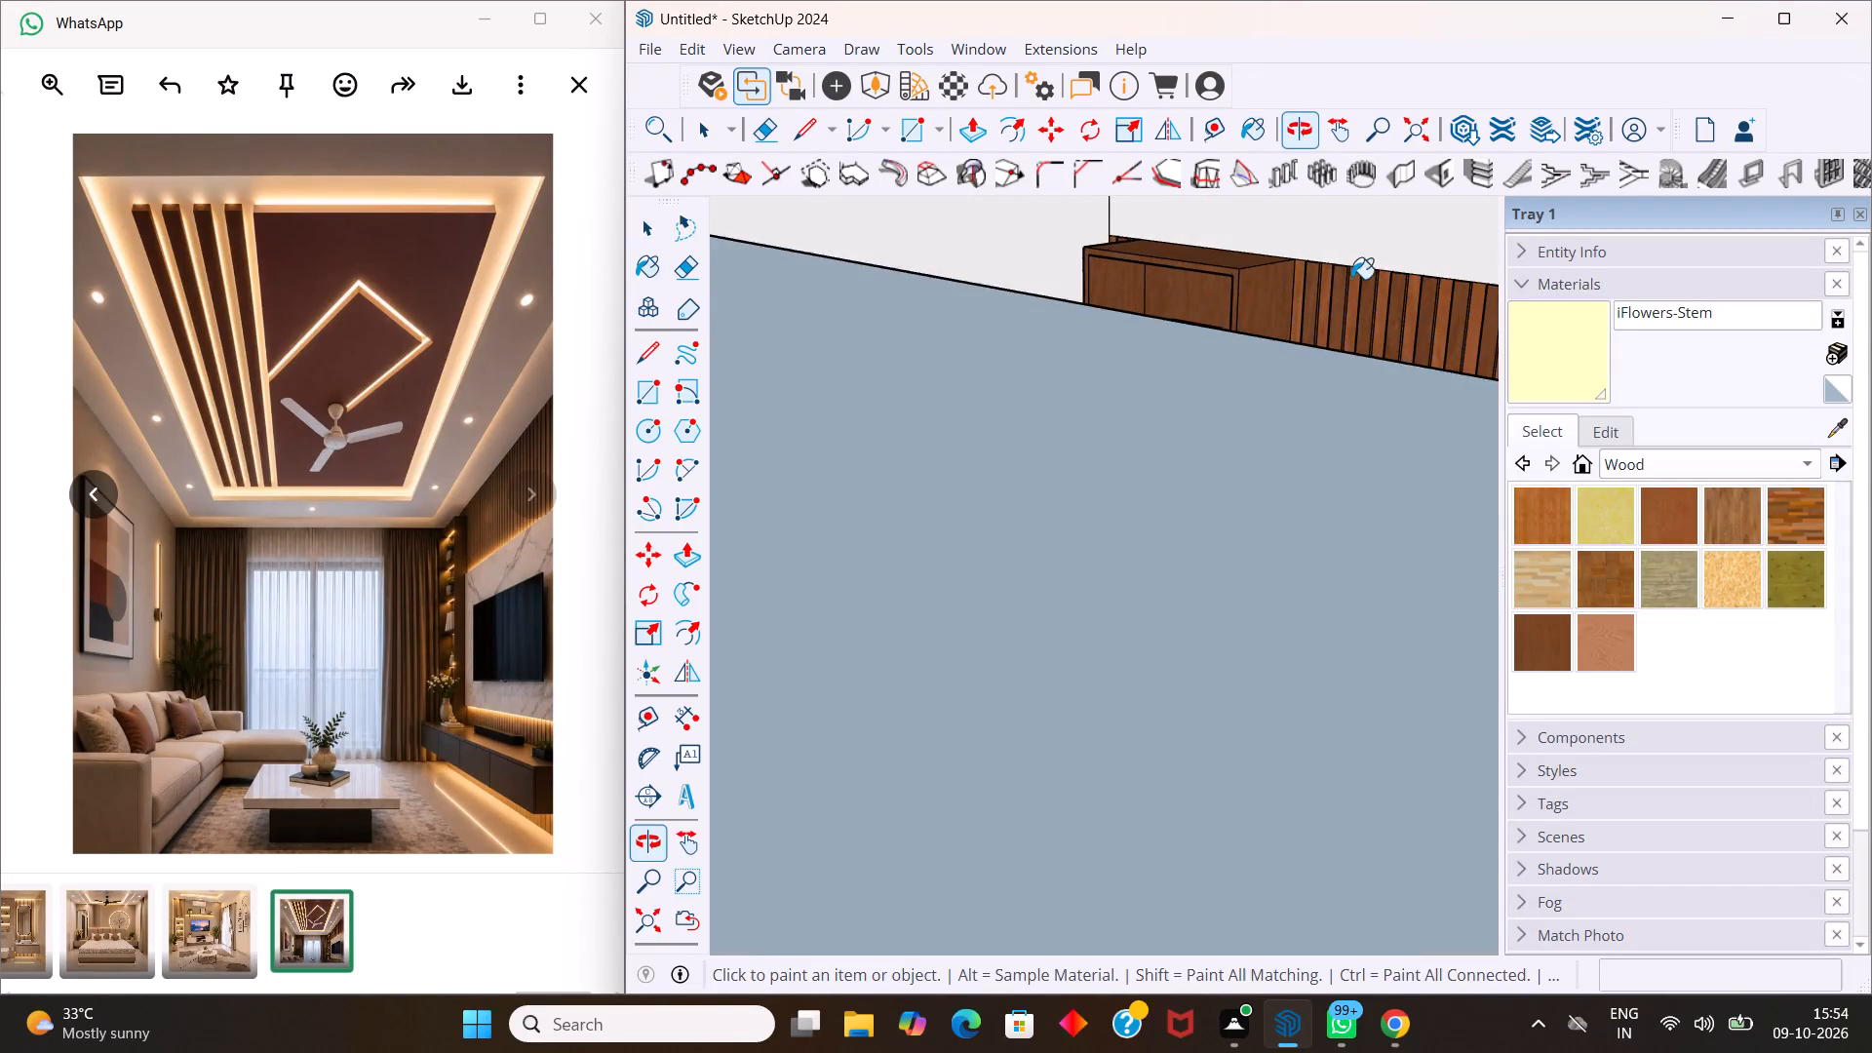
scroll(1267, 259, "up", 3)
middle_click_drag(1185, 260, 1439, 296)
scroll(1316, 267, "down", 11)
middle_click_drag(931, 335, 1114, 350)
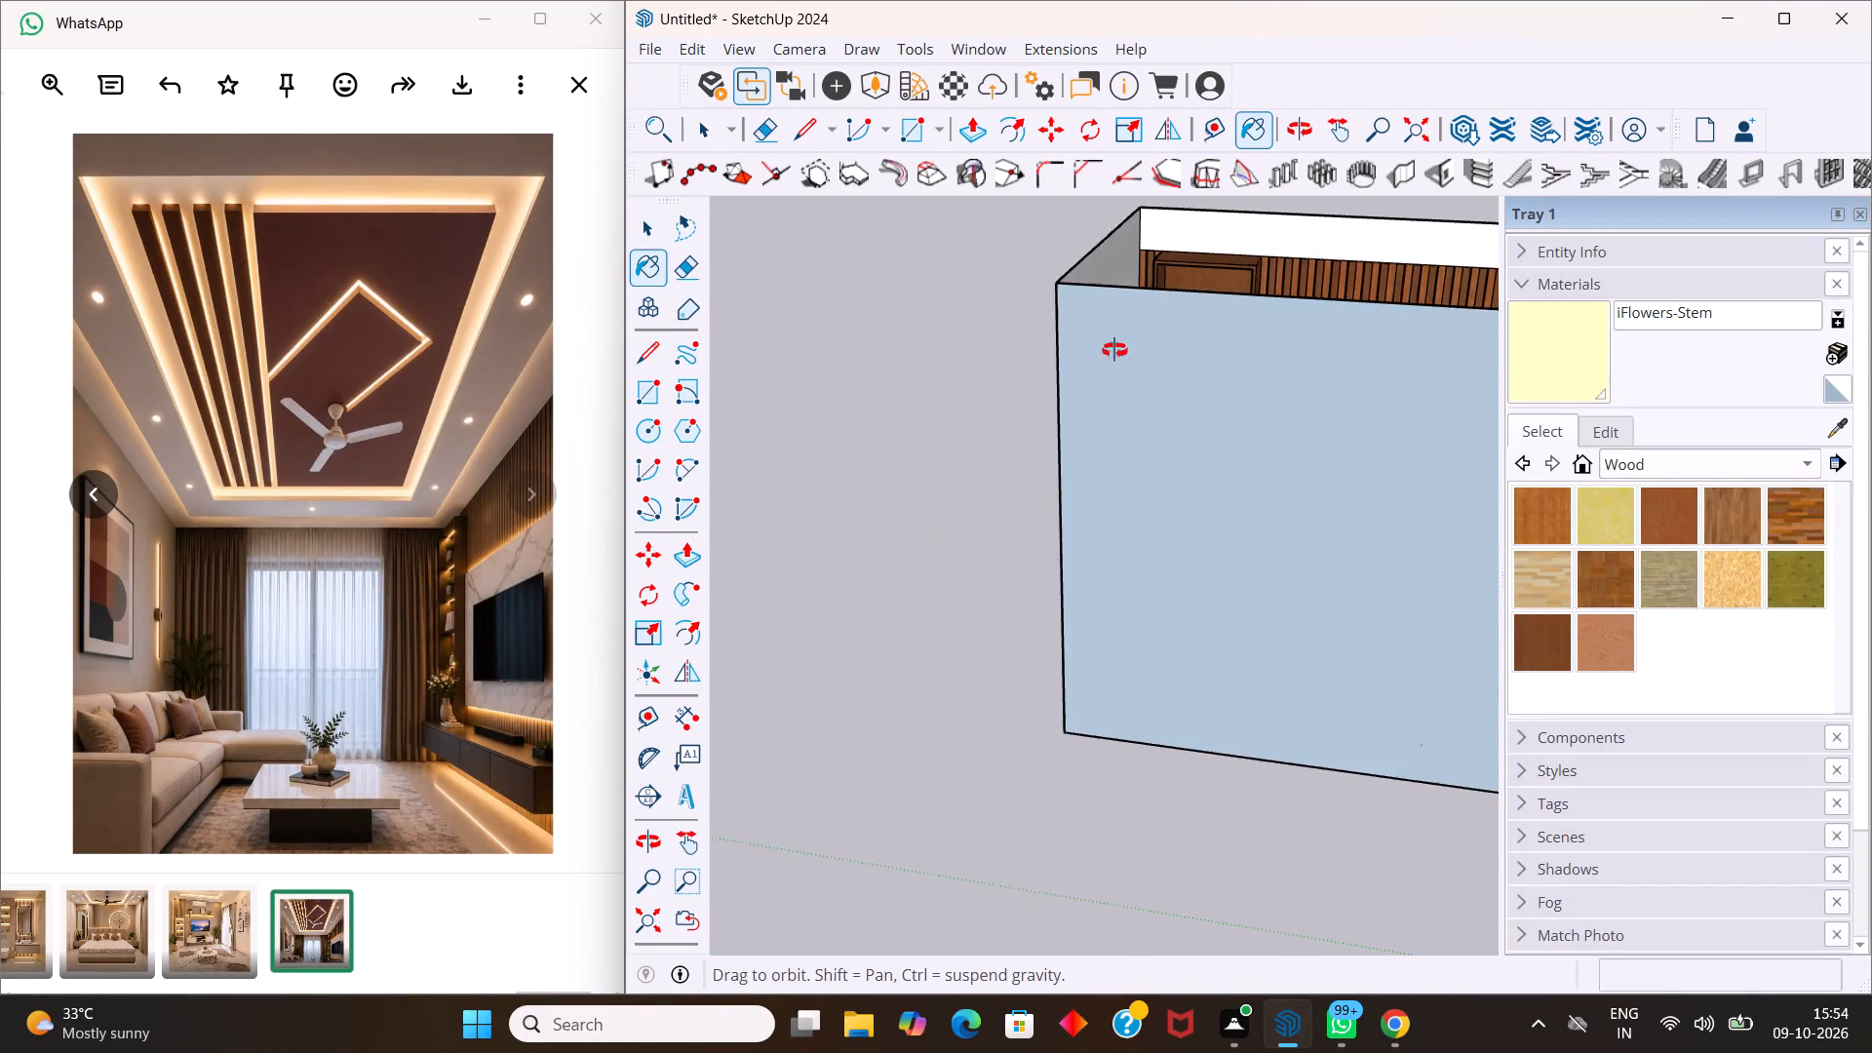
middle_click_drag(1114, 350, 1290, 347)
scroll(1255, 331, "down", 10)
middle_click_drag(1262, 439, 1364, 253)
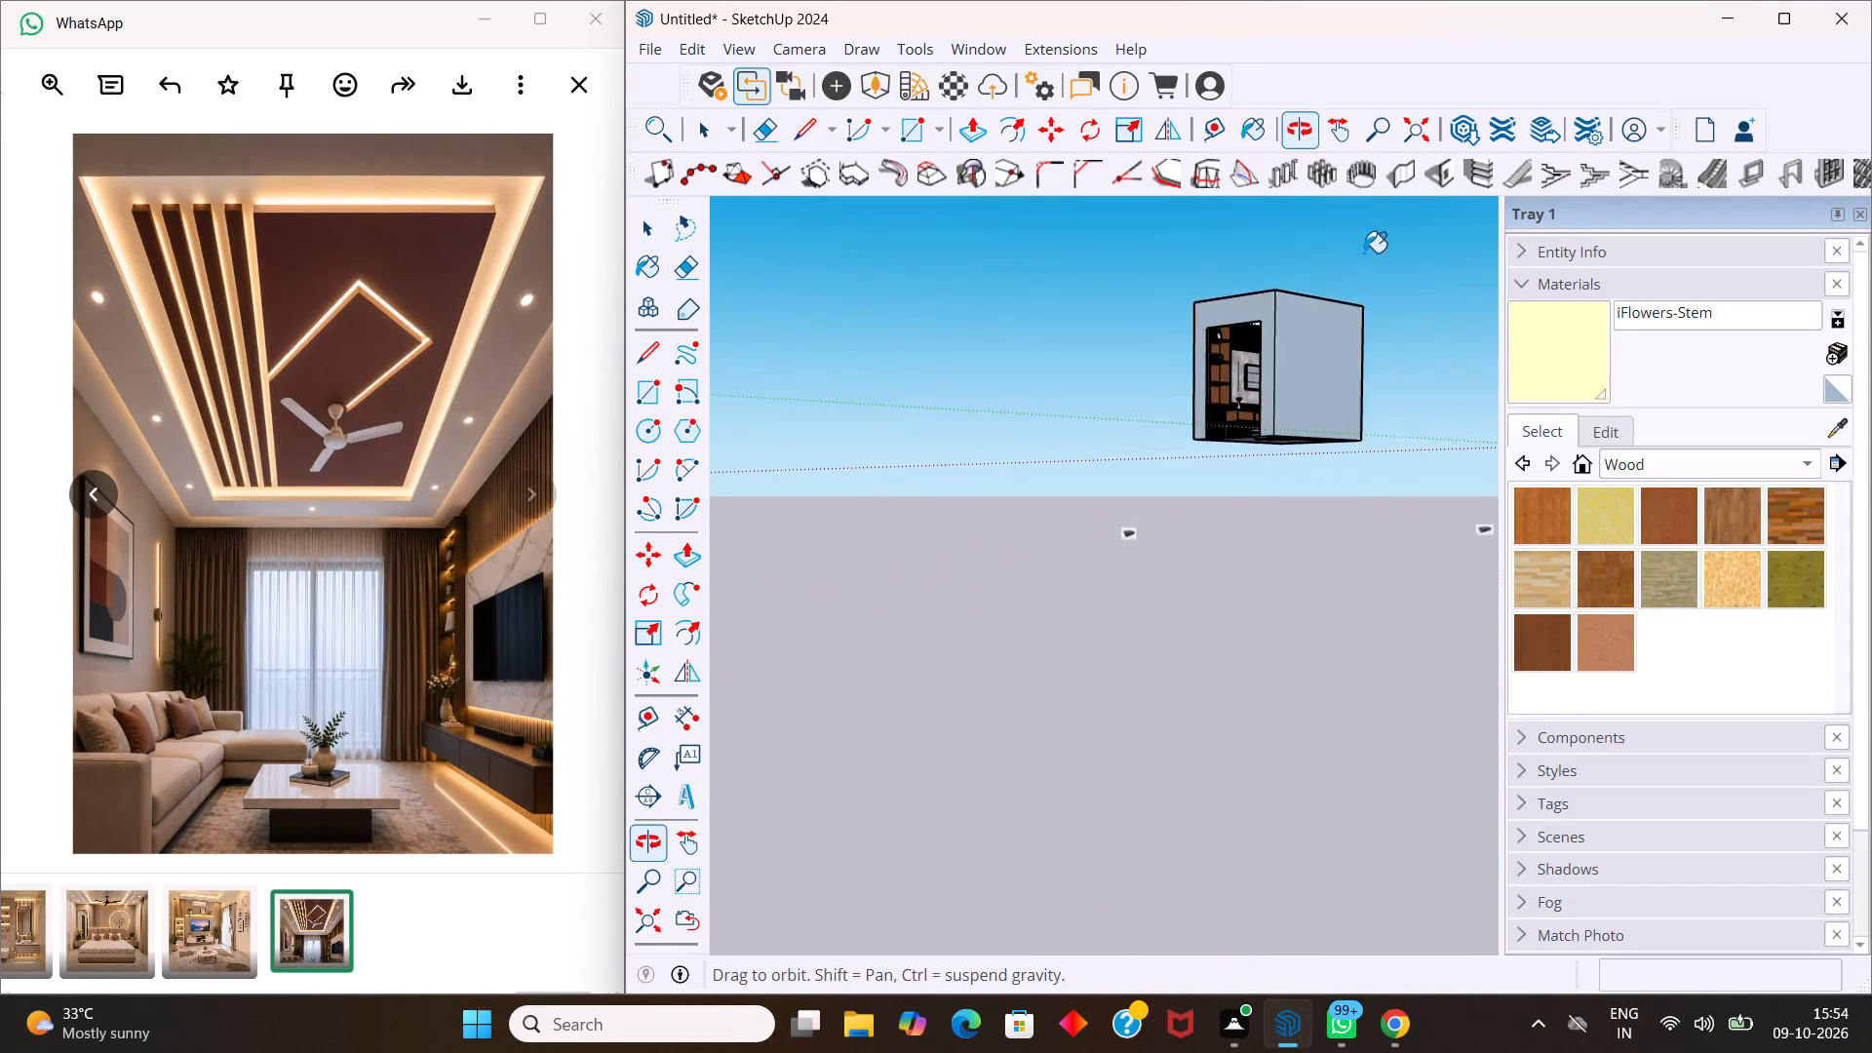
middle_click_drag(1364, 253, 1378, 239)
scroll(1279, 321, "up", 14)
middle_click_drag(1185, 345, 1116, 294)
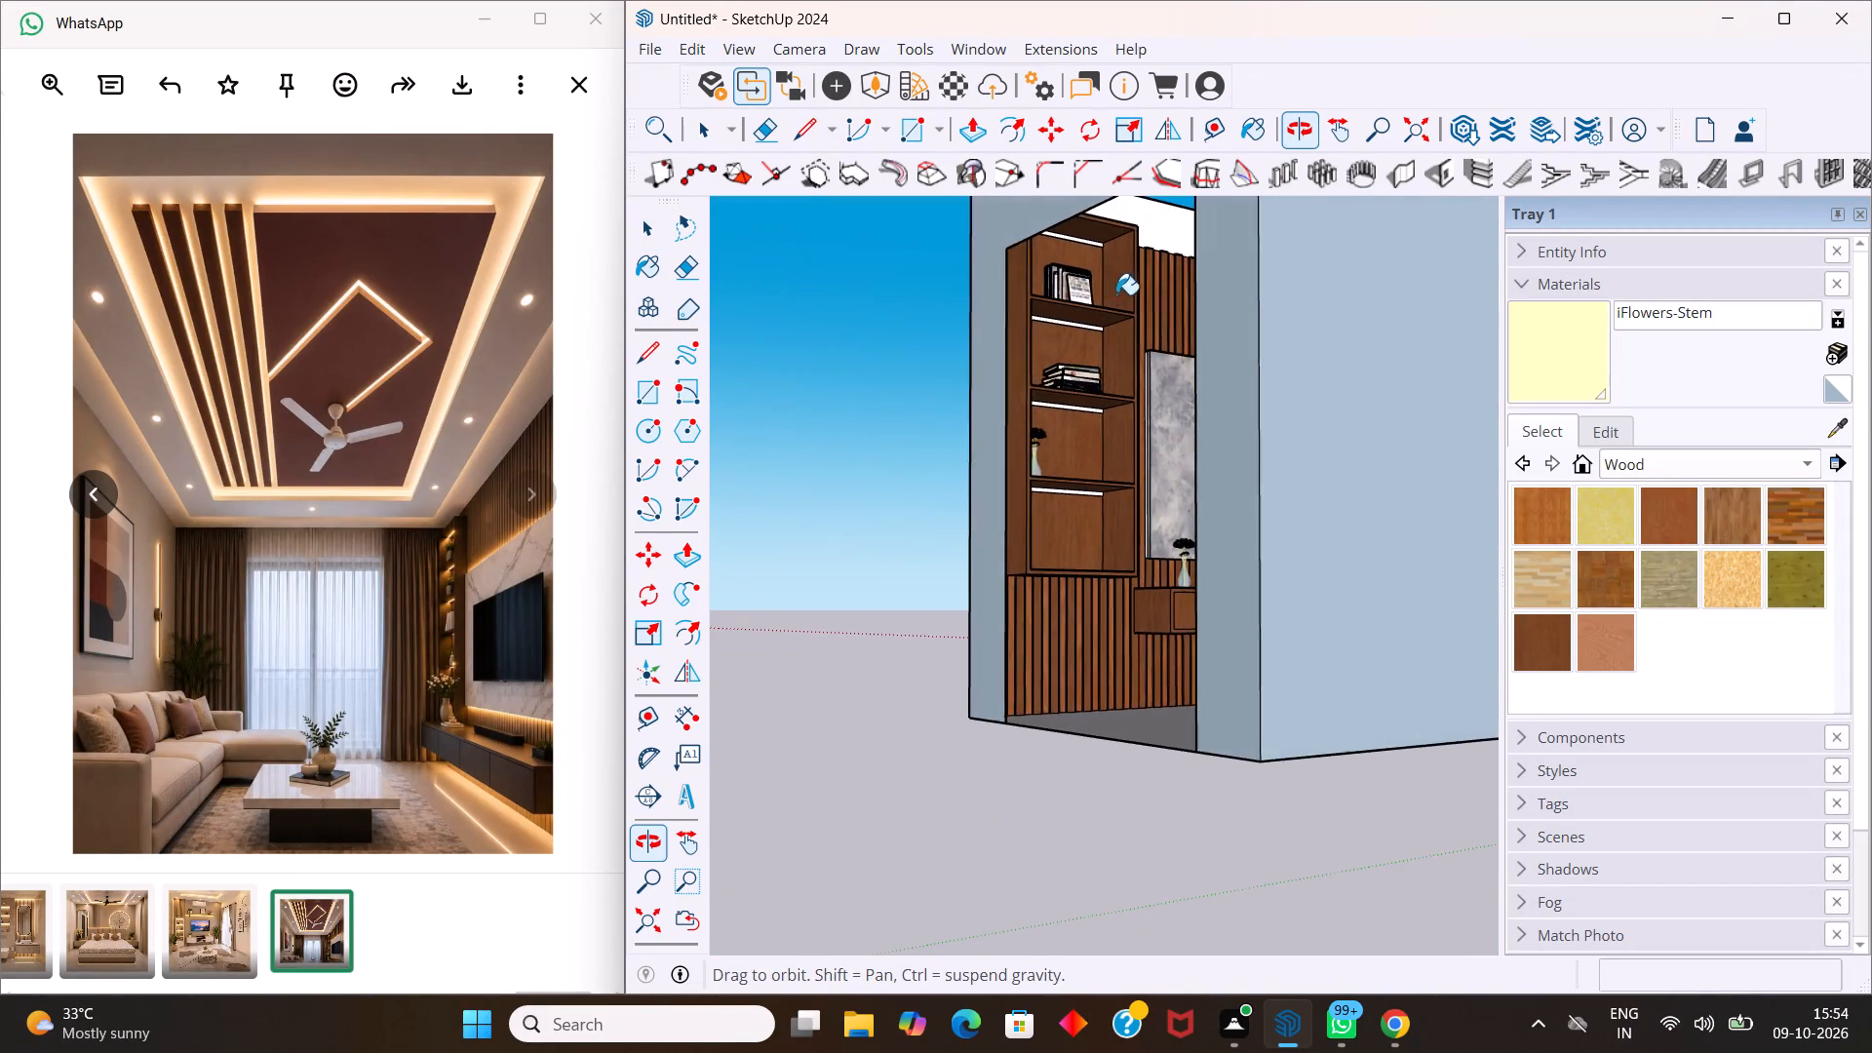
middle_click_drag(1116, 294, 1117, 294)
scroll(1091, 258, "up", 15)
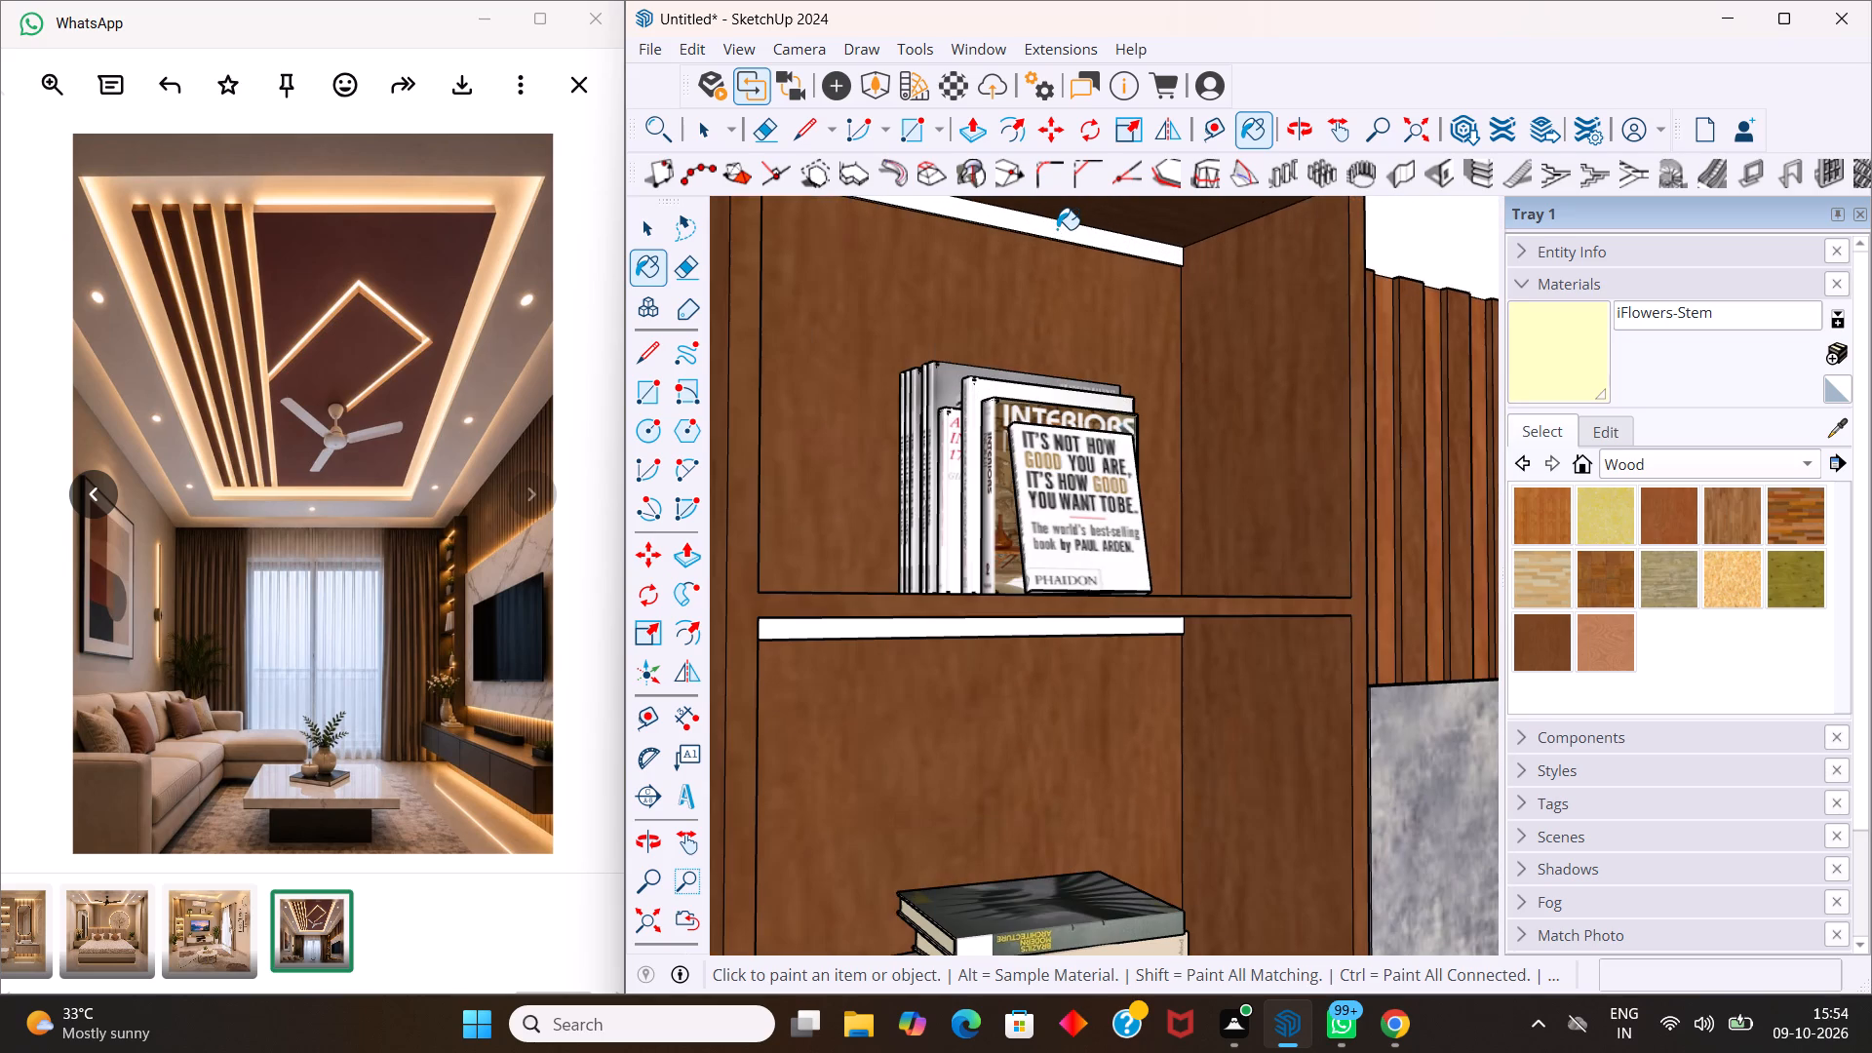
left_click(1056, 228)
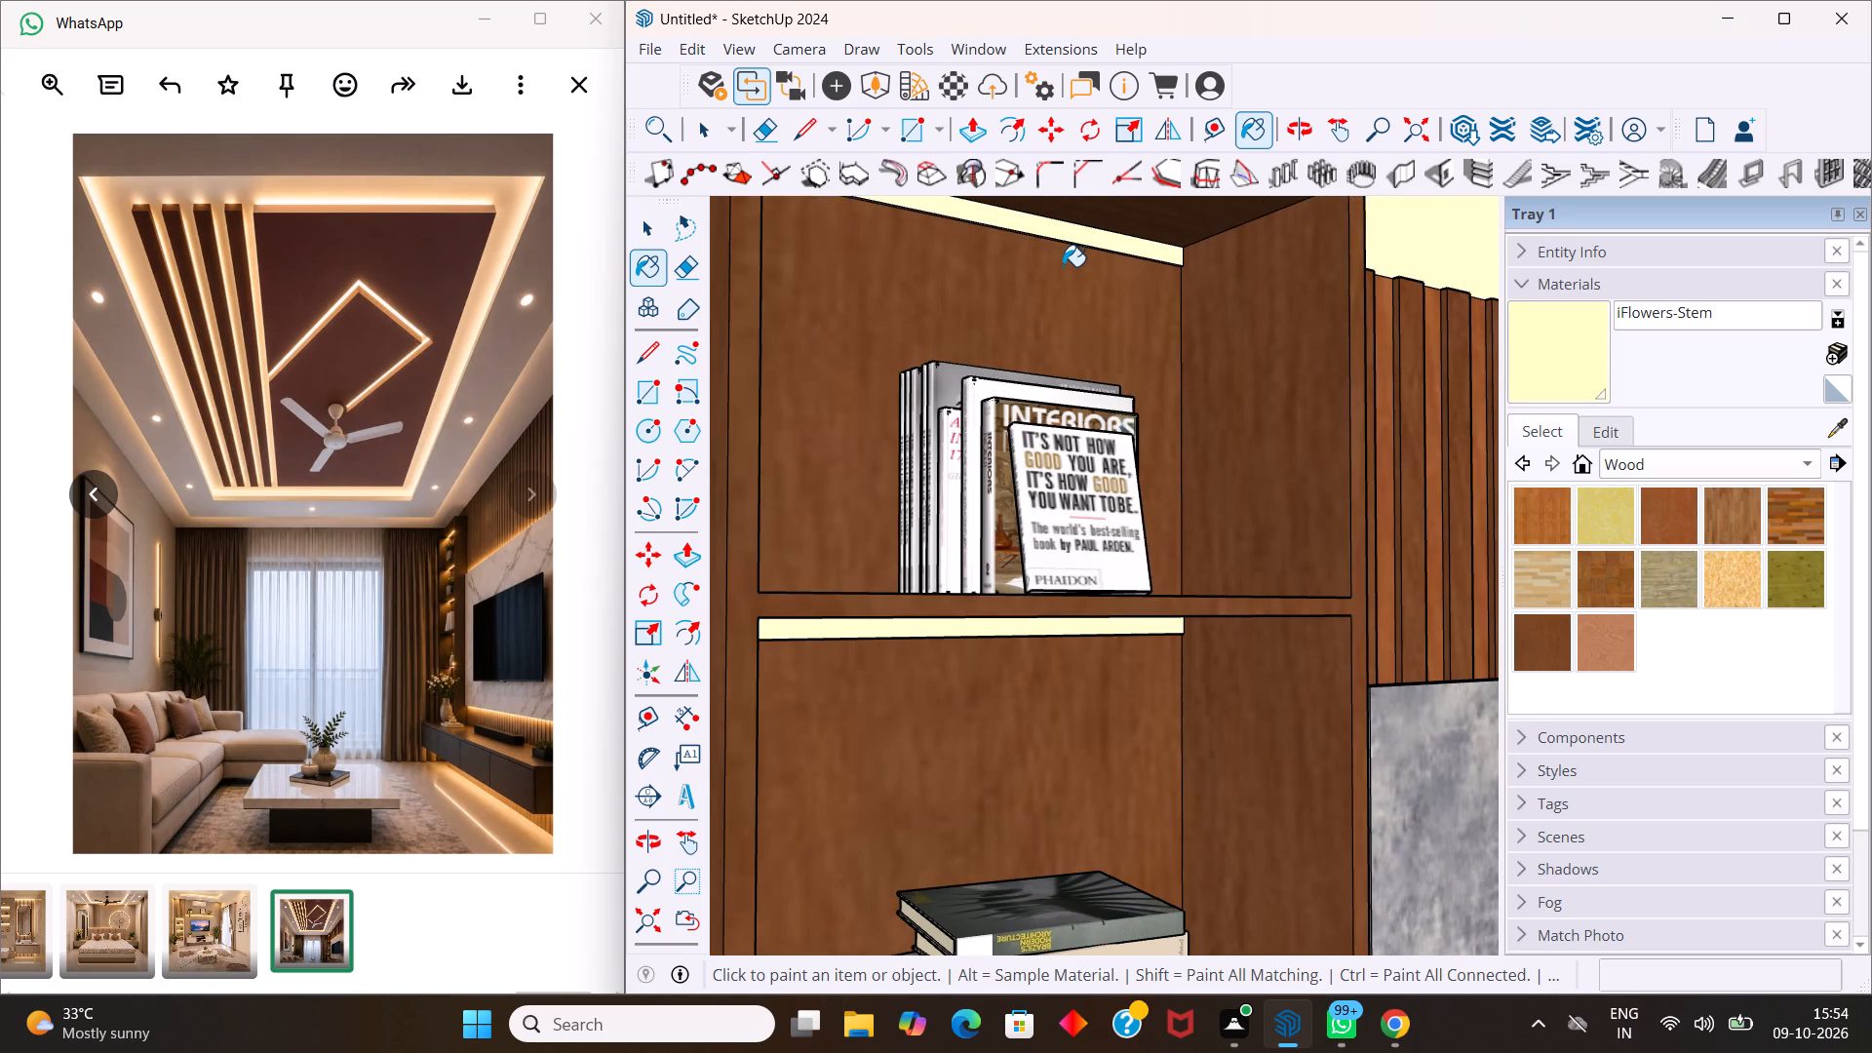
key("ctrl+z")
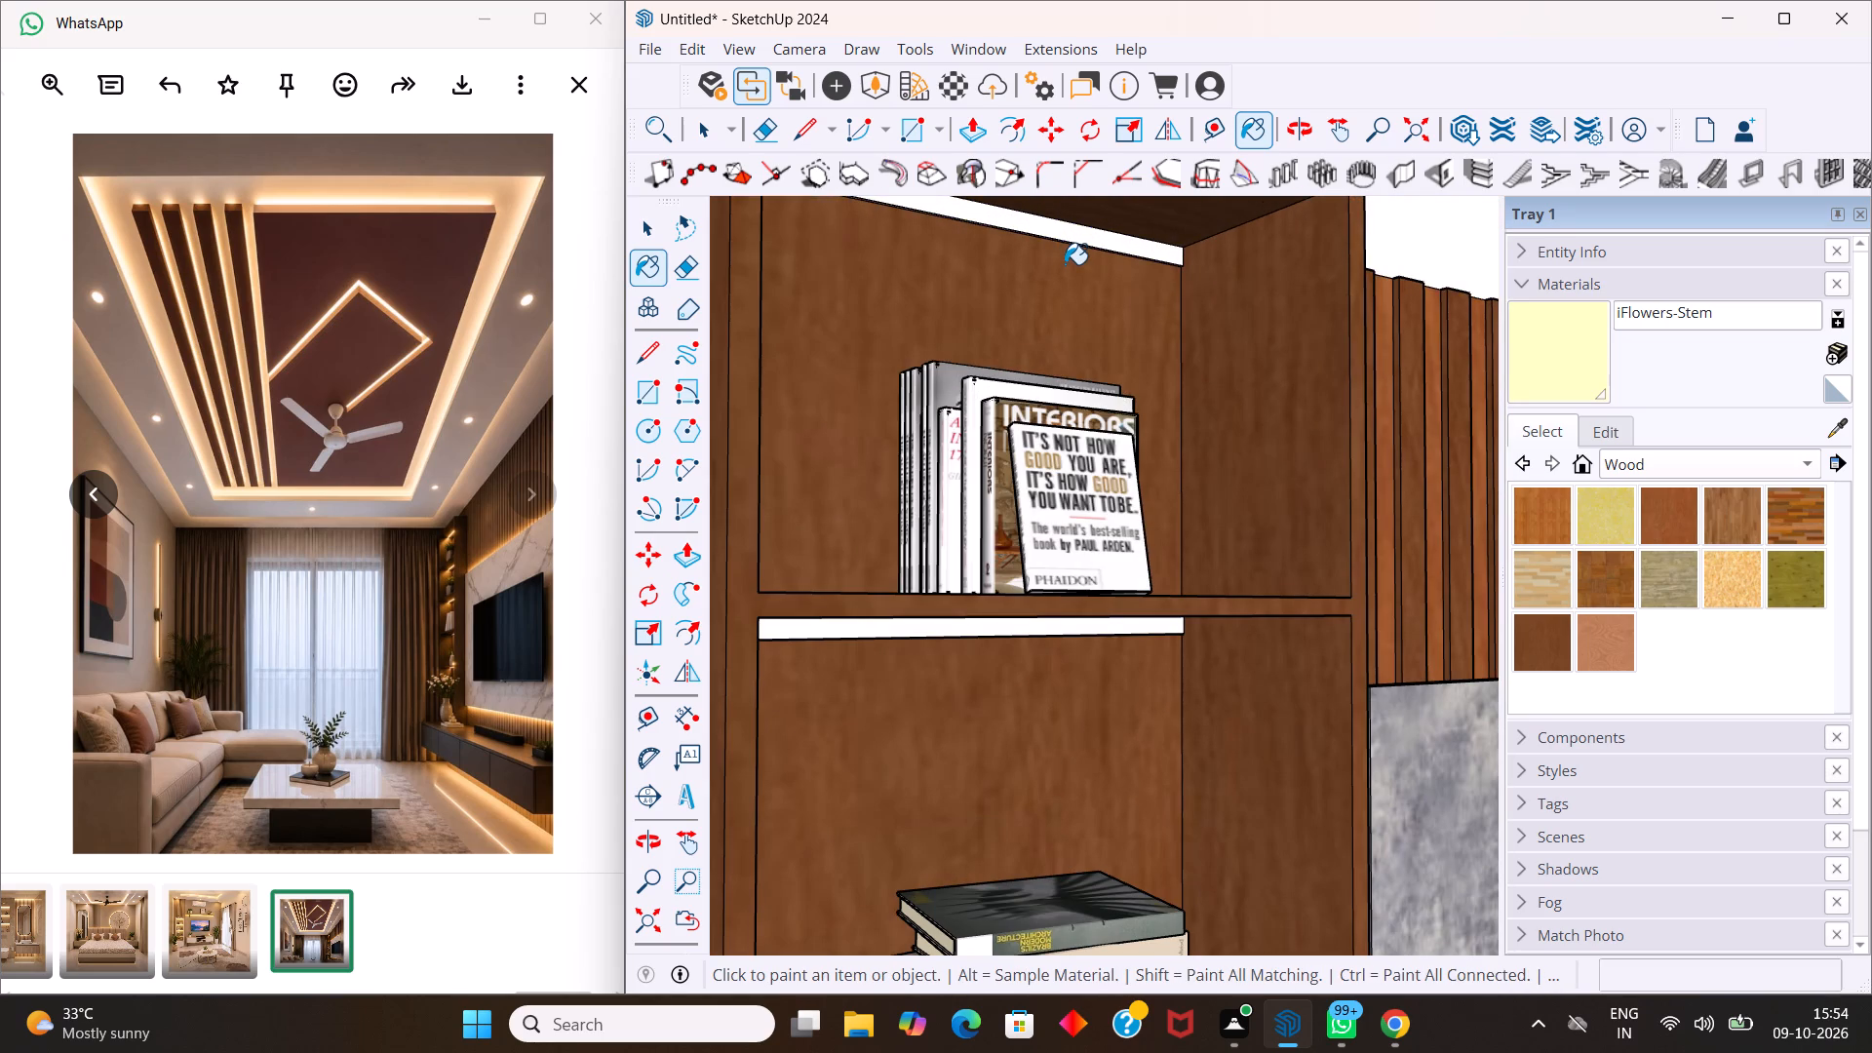
Open the room group for editing and paint the LED strip below the bookshelf's top with iFlowers-Stem.
key("space")
scroll(1068, 253, "down", 19)
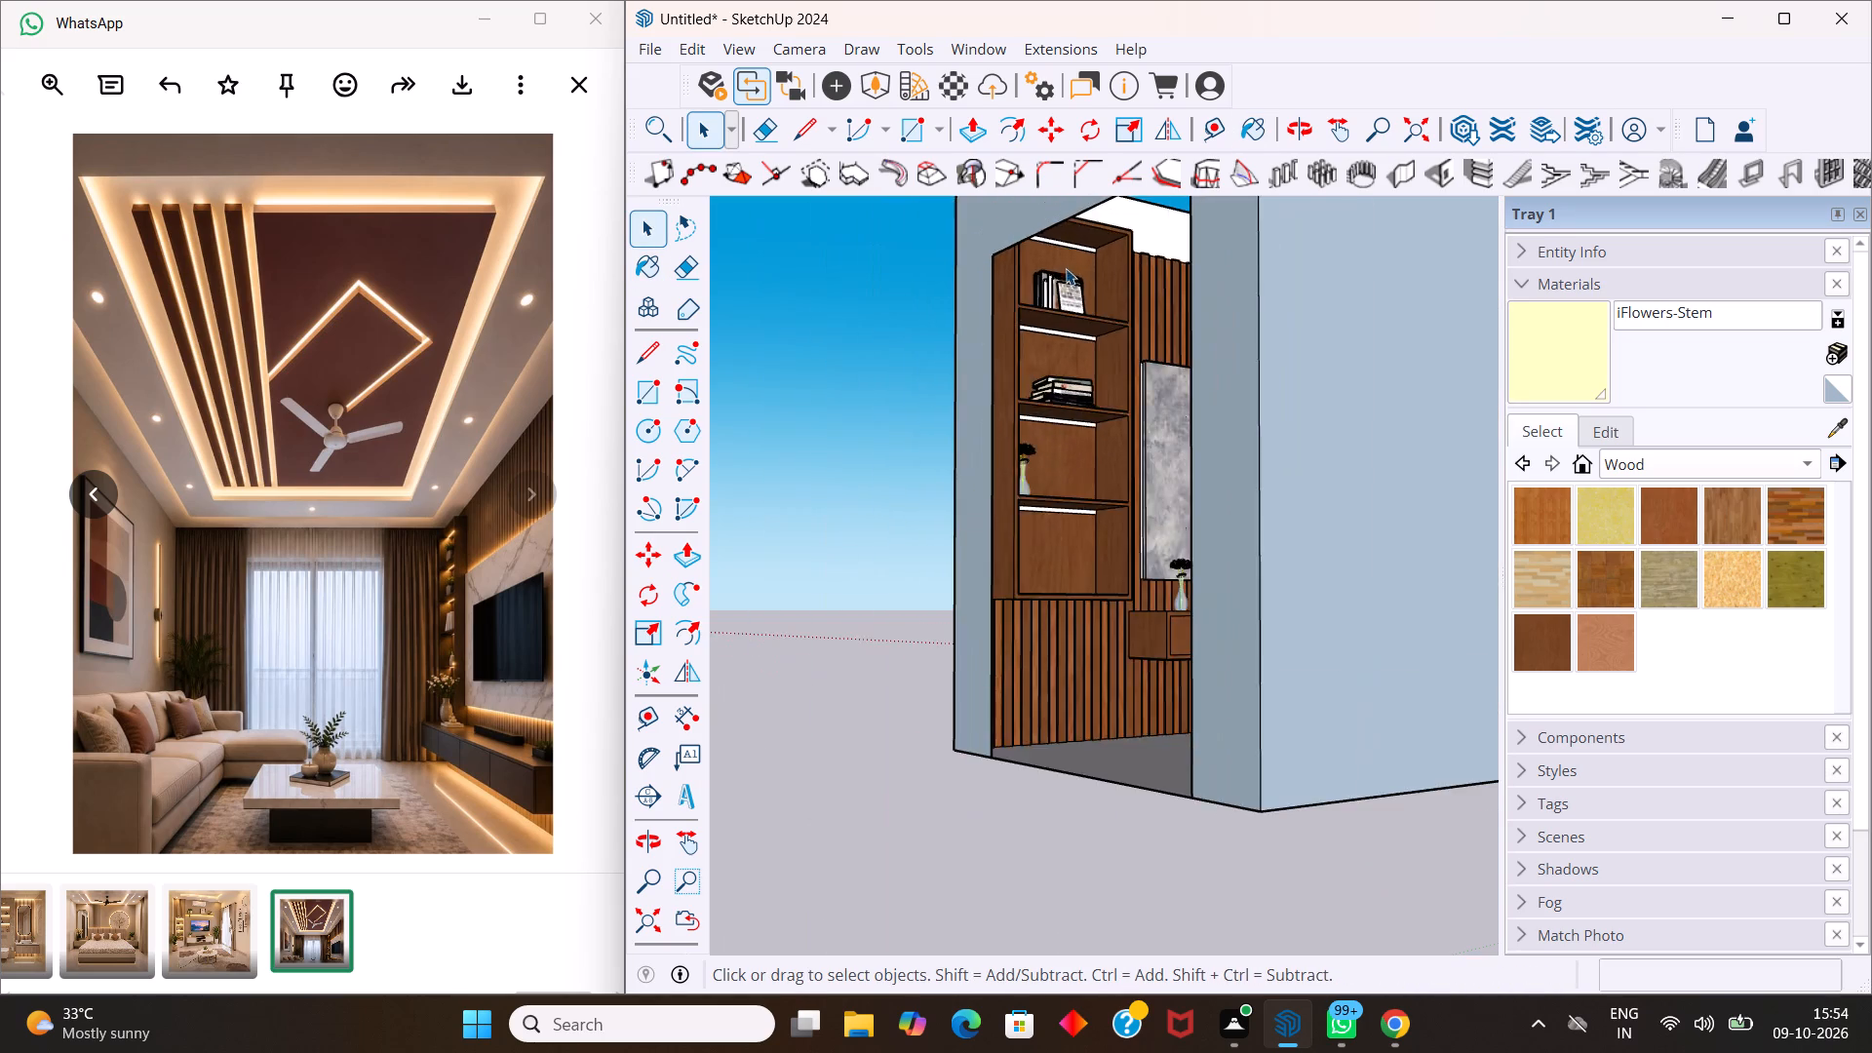
scroll(1066, 268, "down", 2)
double_click(1072, 388)
scroll(1080, 375, "up", 3)
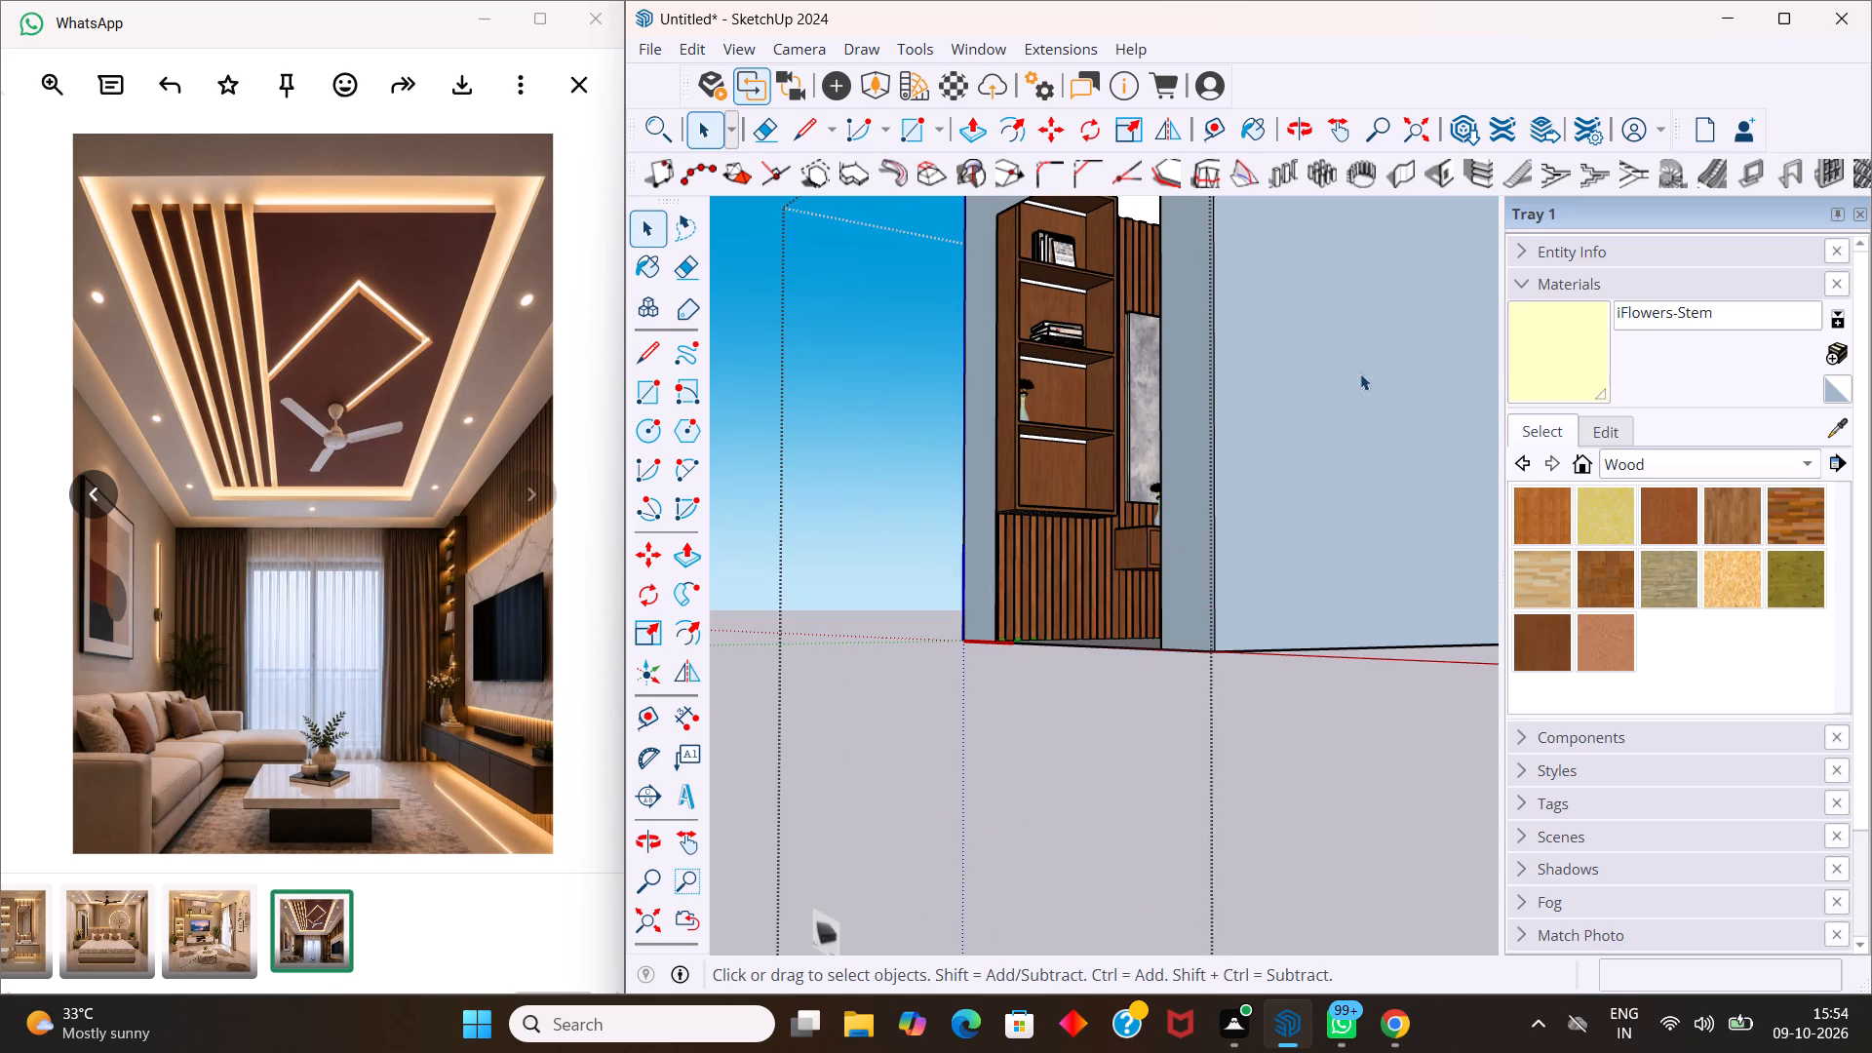
left_click(1604, 350)
scroll(1267, 261, "up", 4)
scroll(1012, 191, "up", 3)
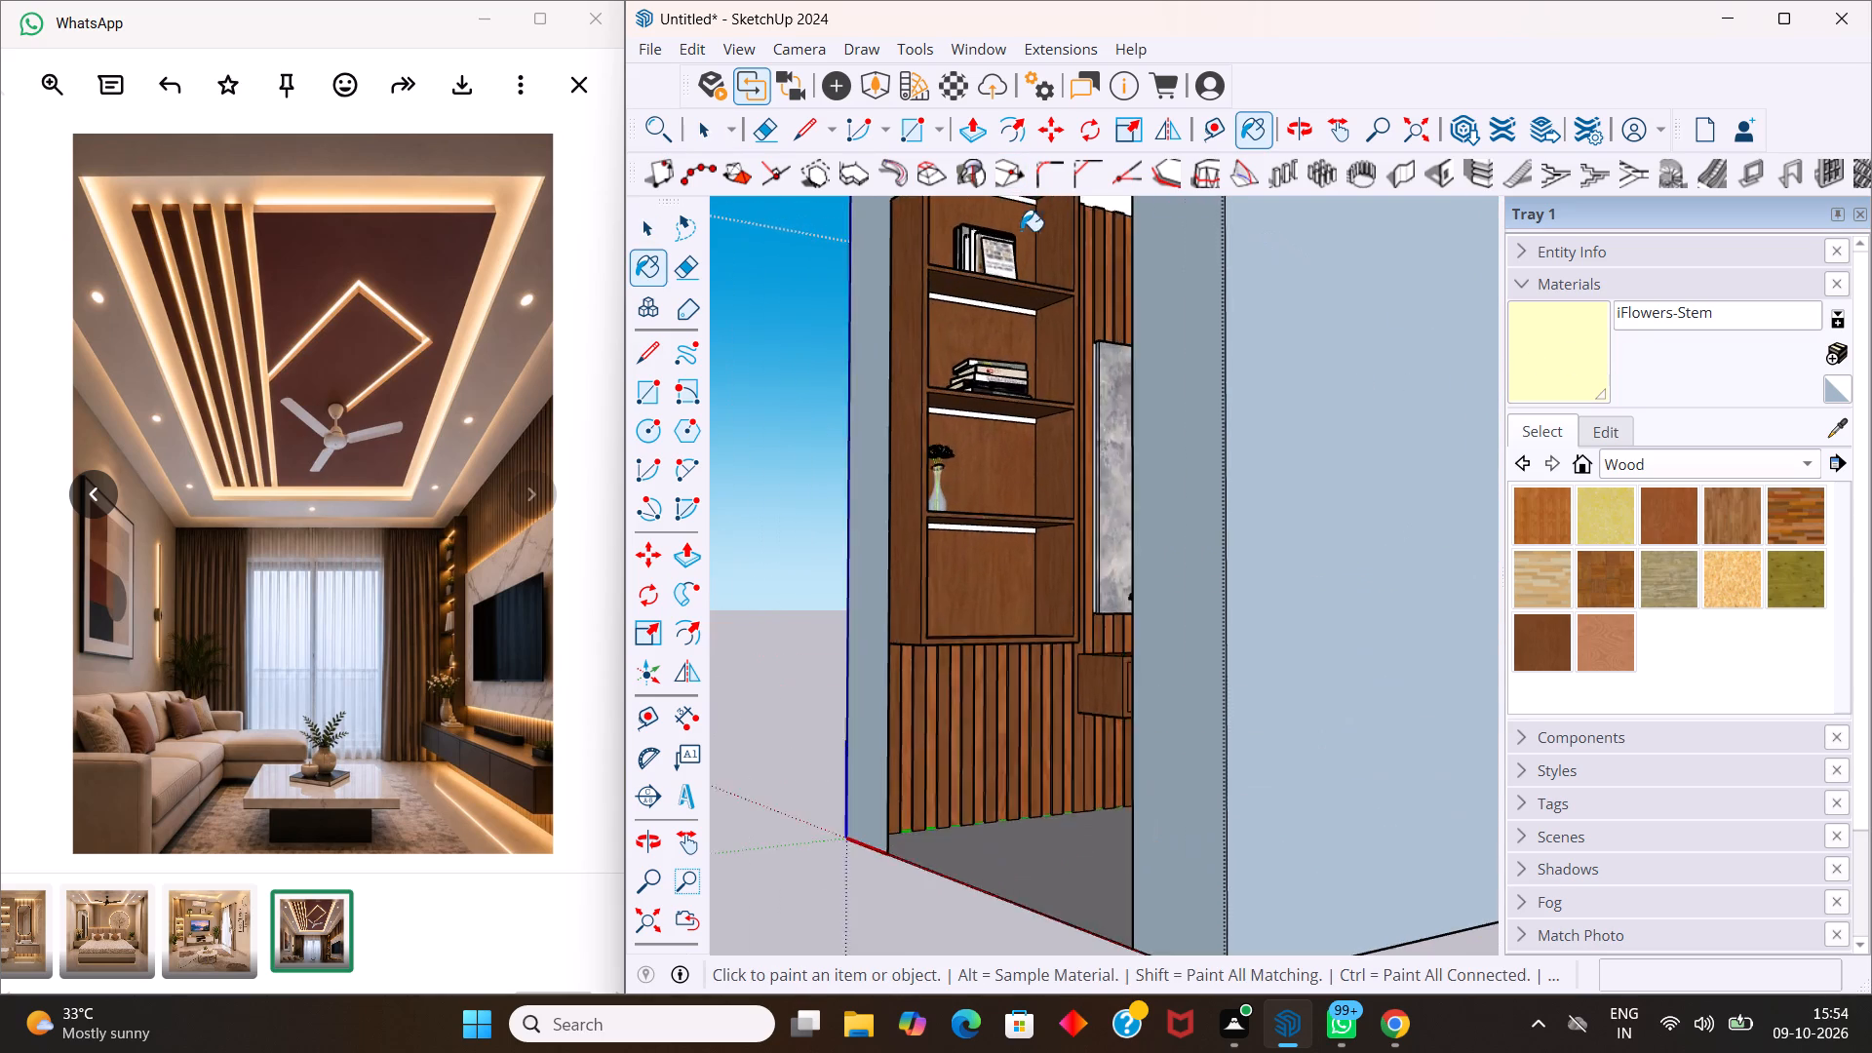
scroll(1022, 253, "down", 9)
scroll(1019, 238, "up", 14)
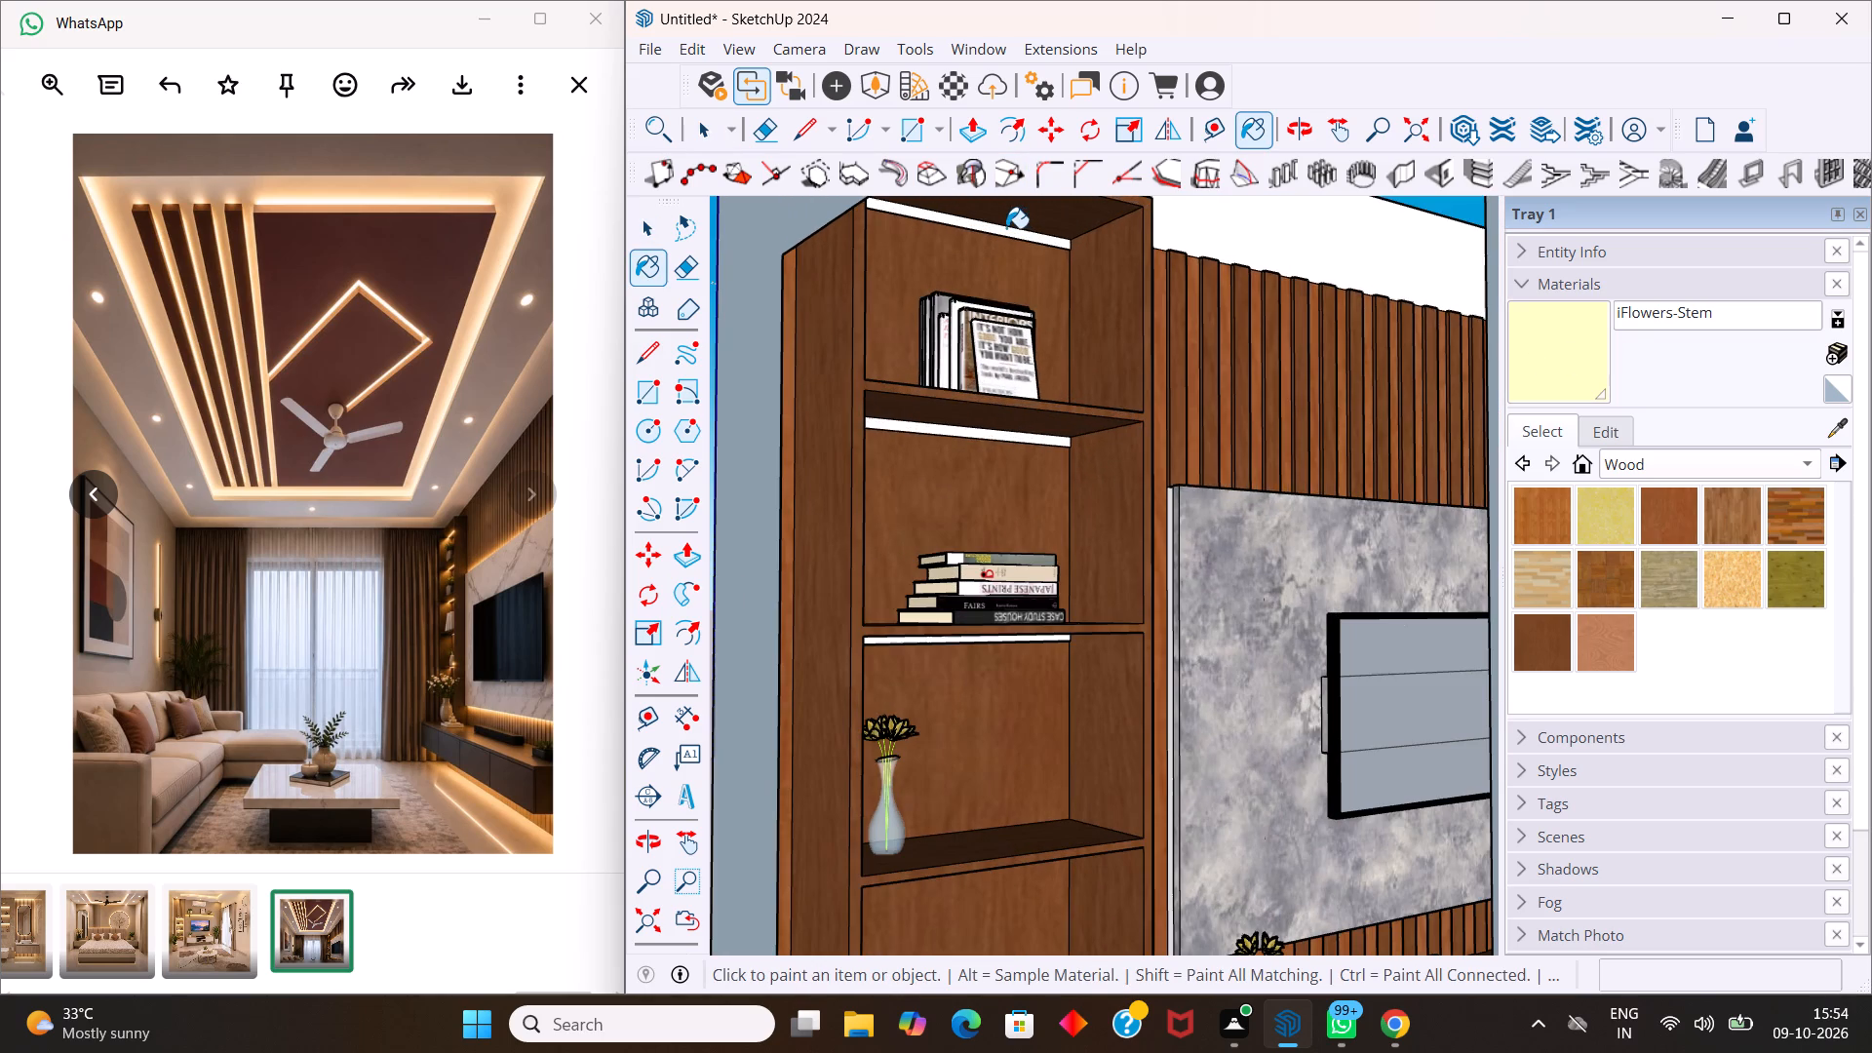
left_click(1001, 230)
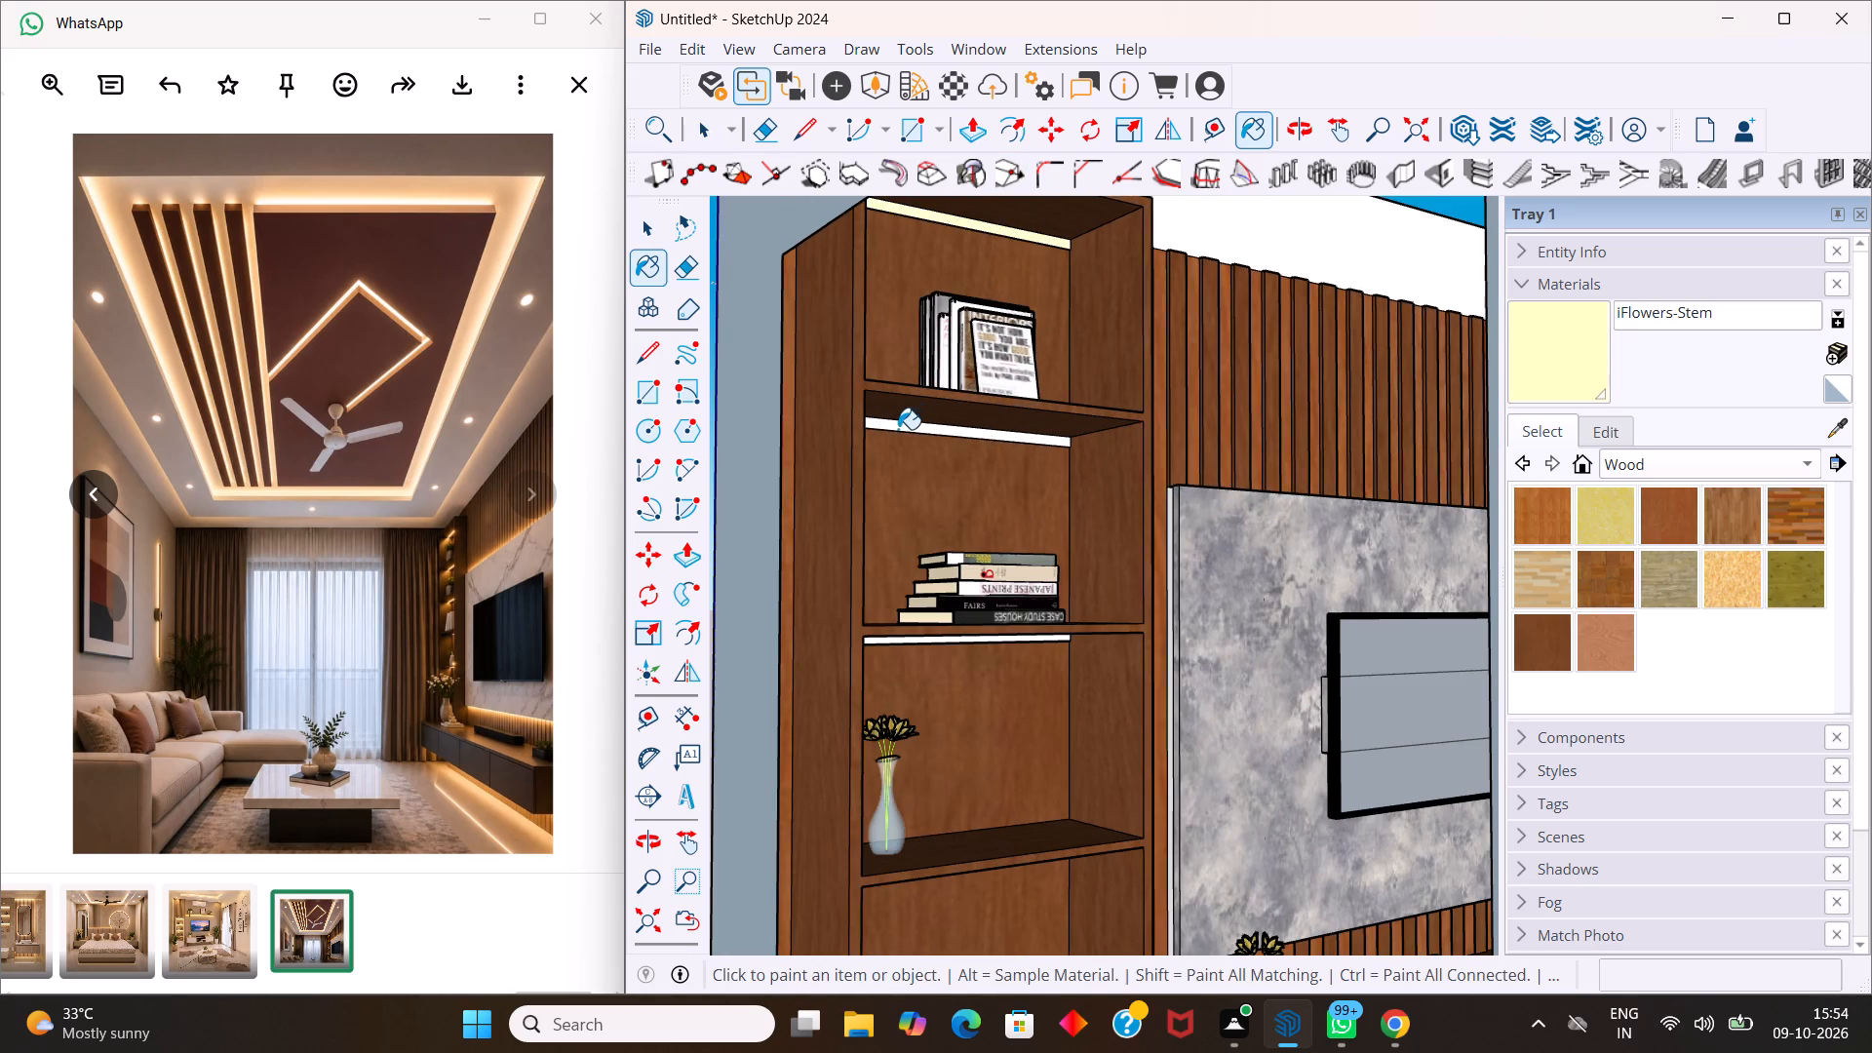
Paint the LED strips under the three lower bookshelf shelves with the iFlowers-Stem material.
left_click(898, 425)
scroll(914, 558, "up", 4)
middle_click_drag(903, 717, 916, 616)
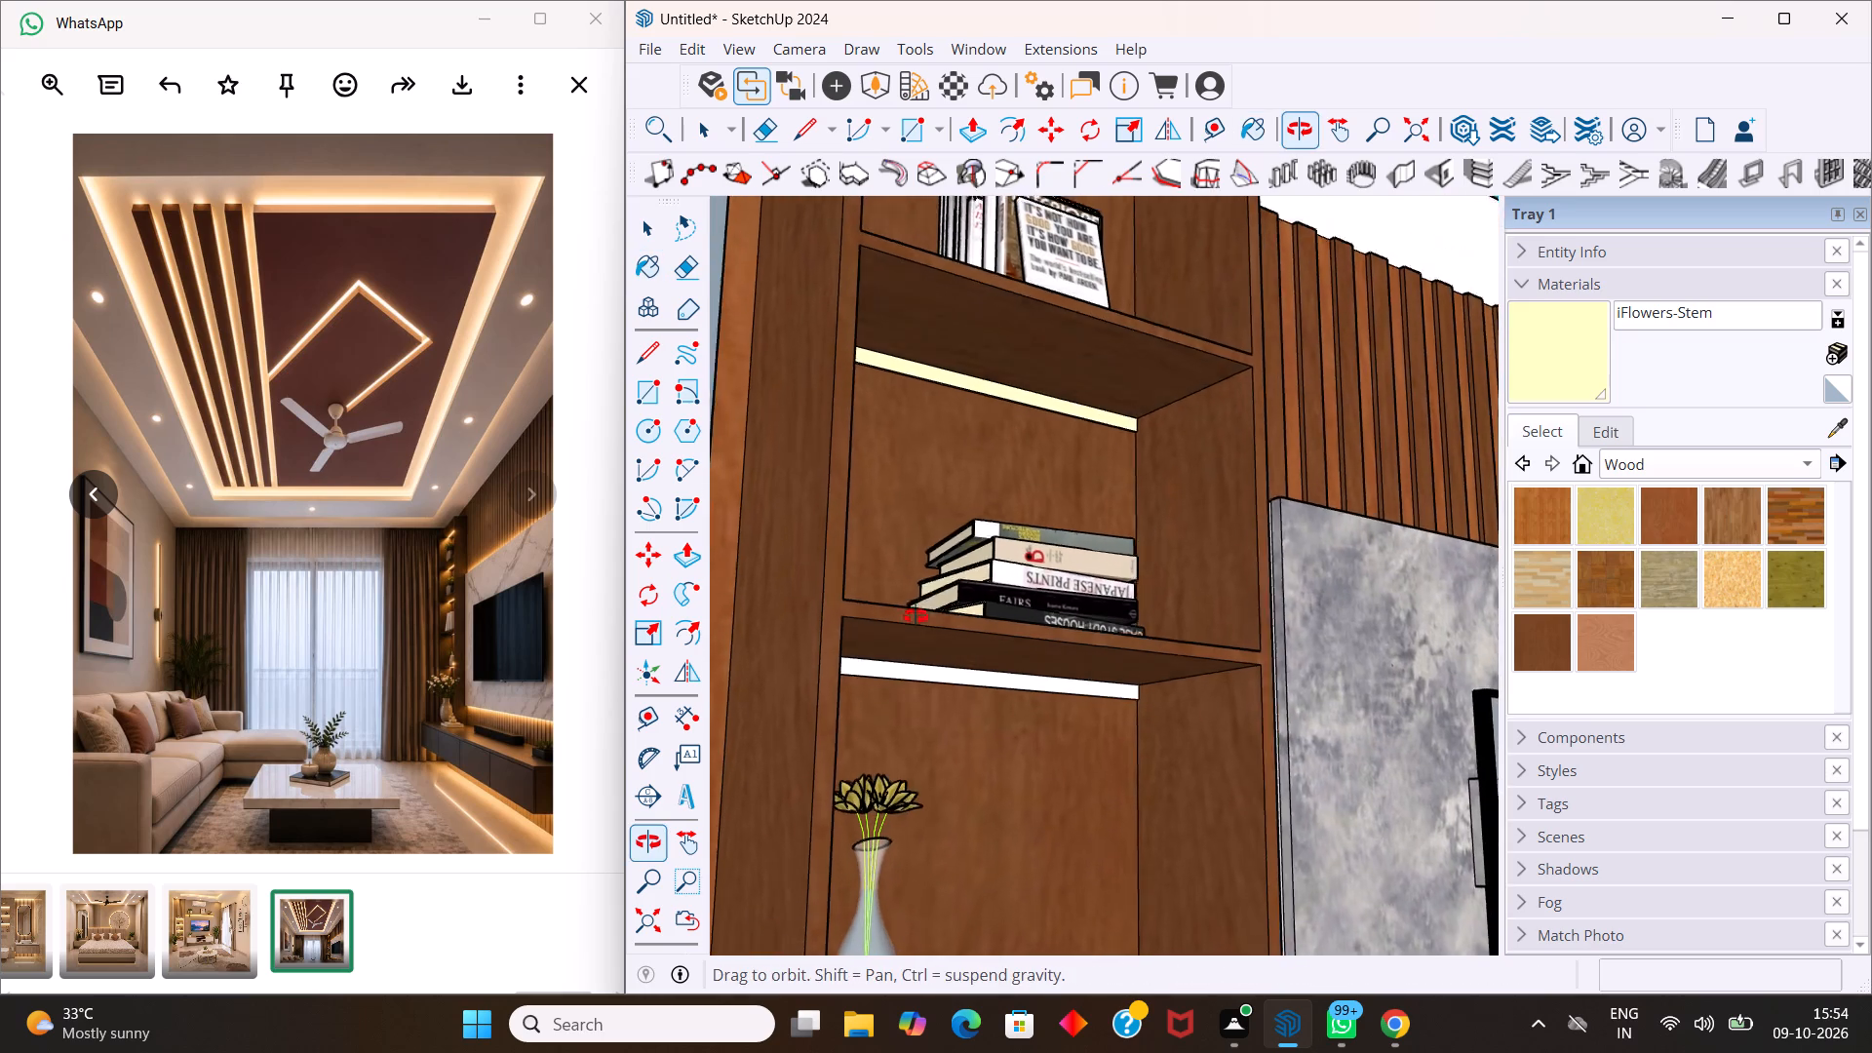
middle_click_drag(916, 616, 923, 584)
left_click(930, 677)
scroll(940, 659, "down", 10)
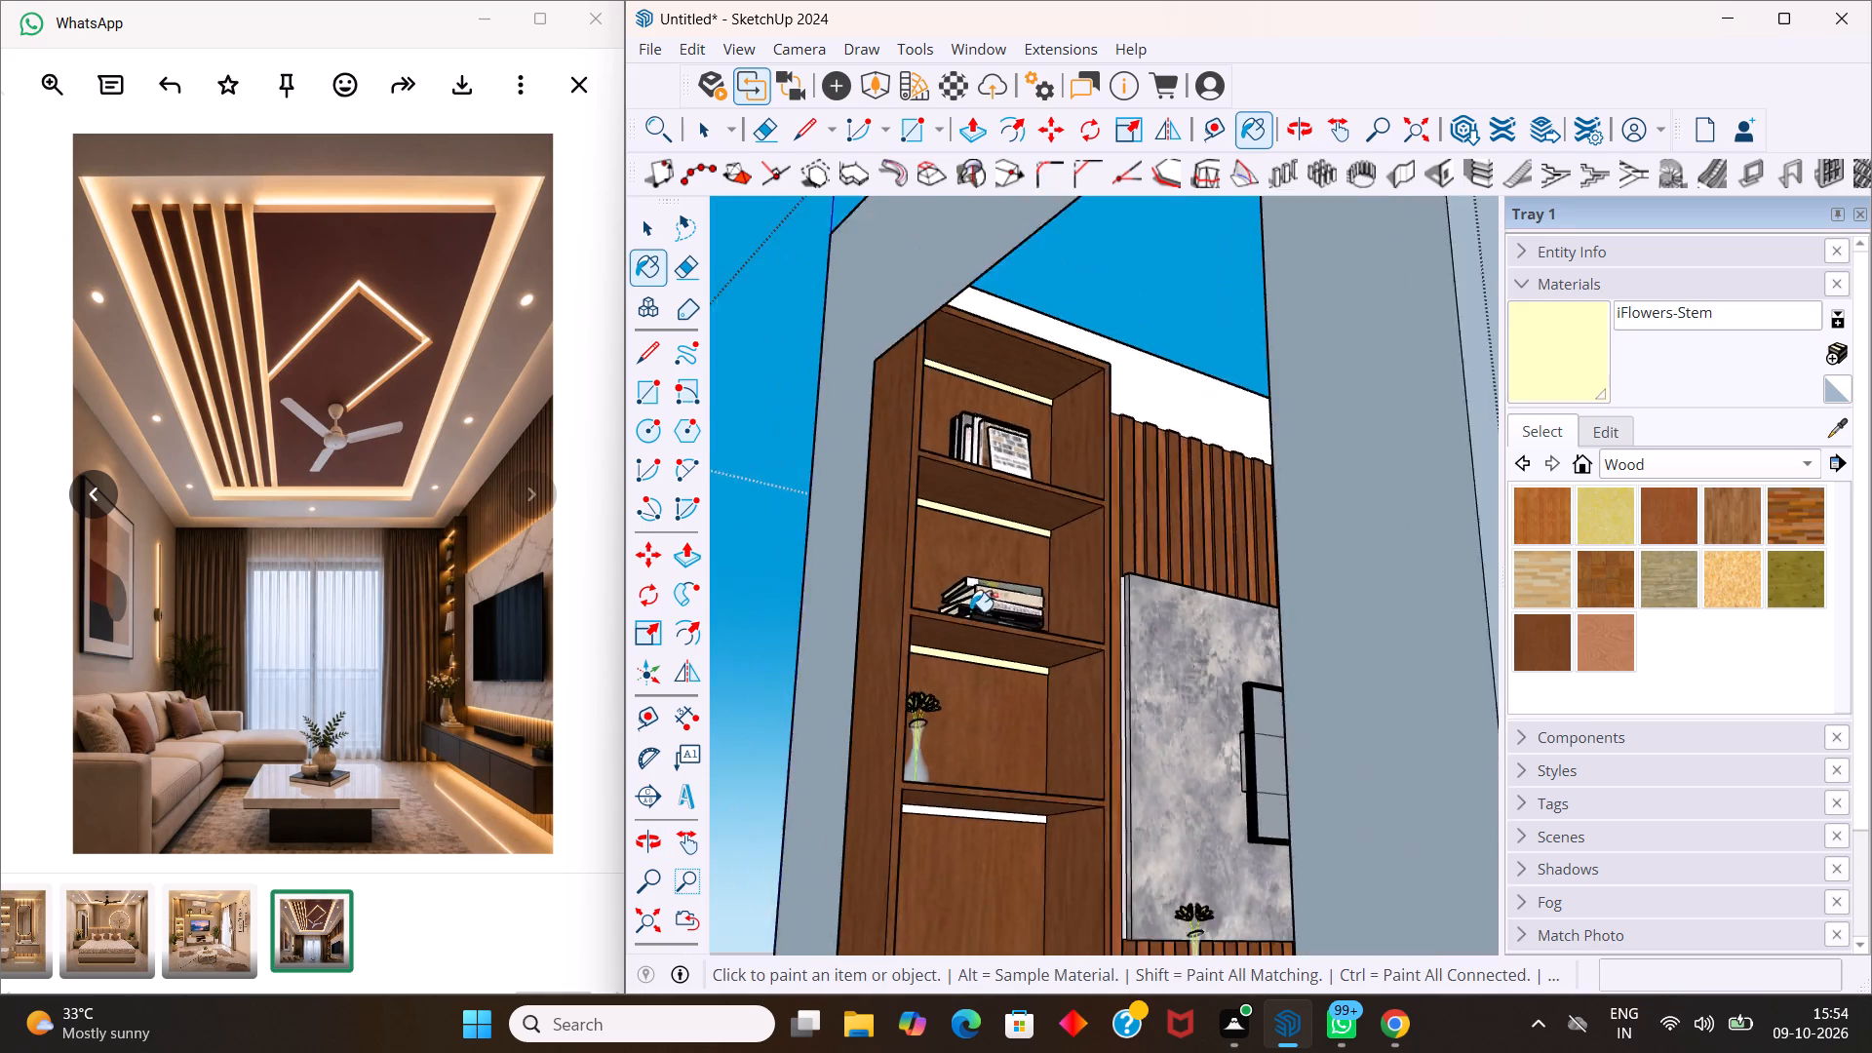
scroll(970, 611, "down", 1)
scroll(973, 767, "up", 9)
left_click(948, 753)
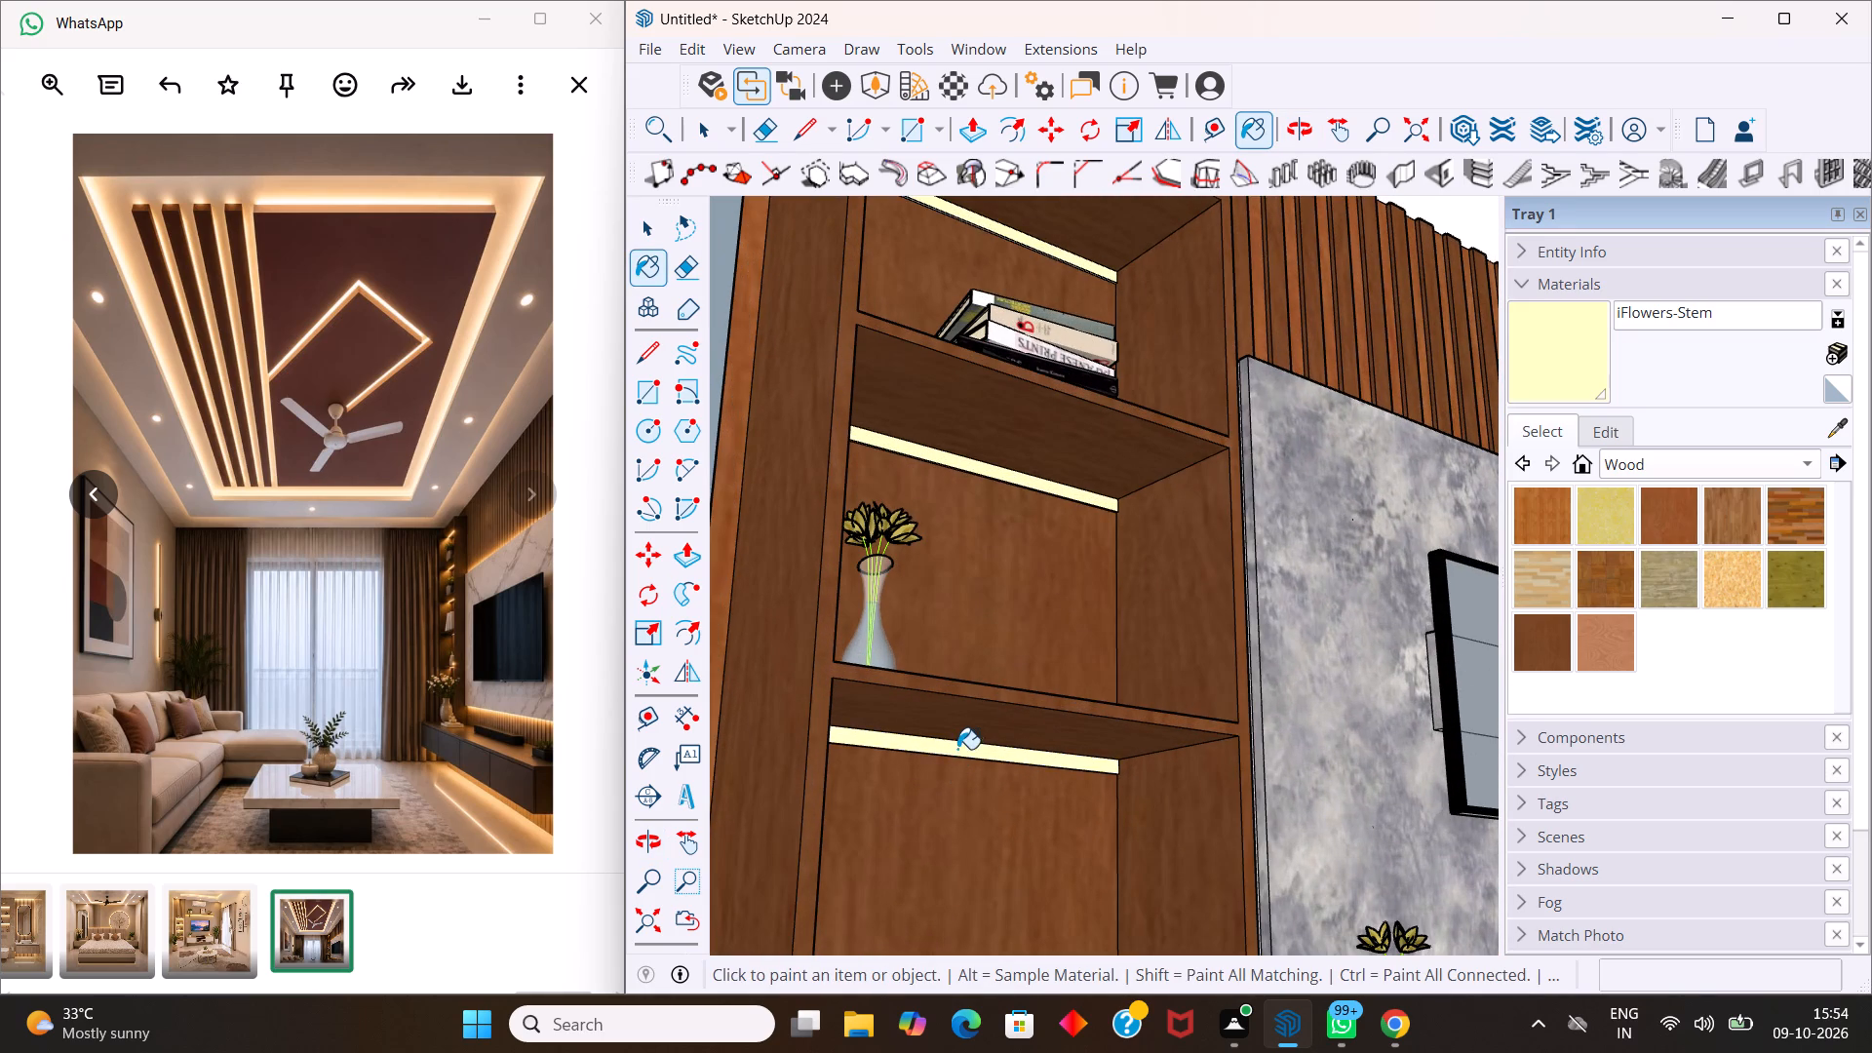
Paint the top edge of the backing strip behind the grey marble TV panel with iFlowers-Stem.
scroll(978, 729, "down", 10)
scroll(999, 584, "down", 16)
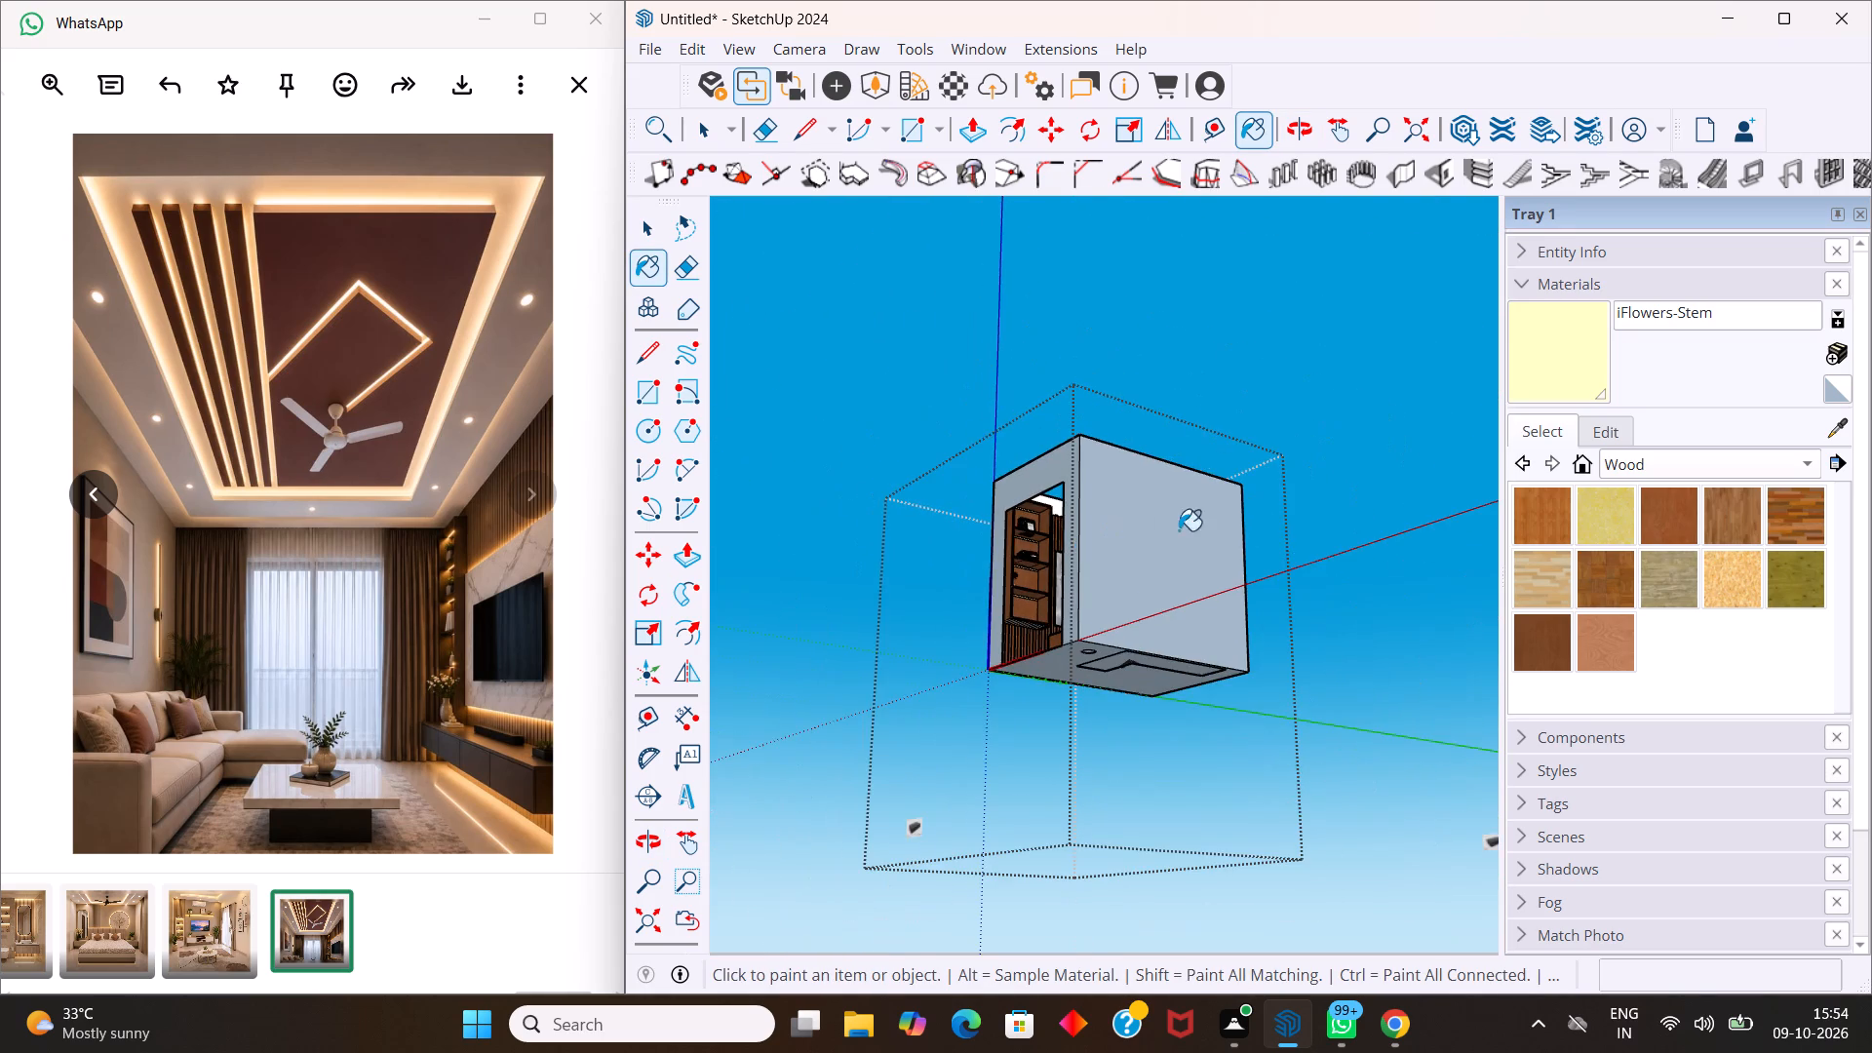
middle_click_drag(1281, 543, 868, 575)
middle_click_drag(1196, 571, 968, 620)
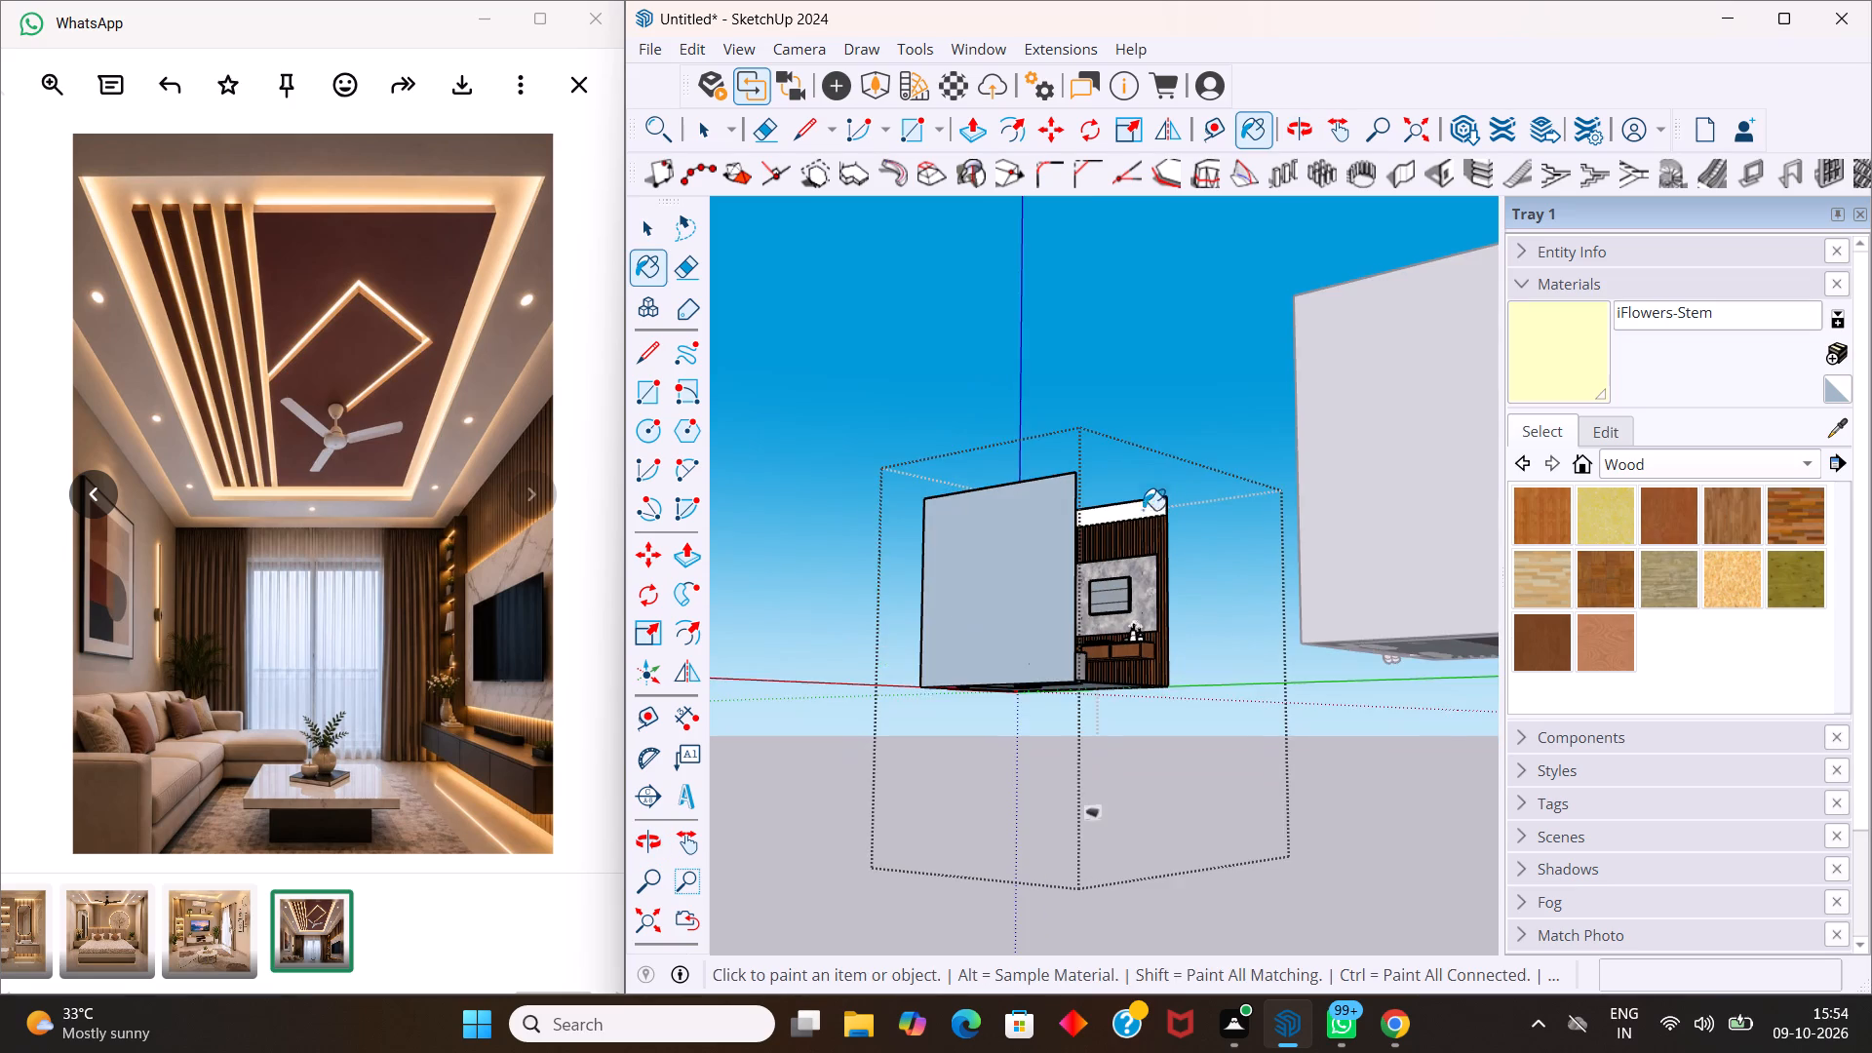
scroll(1155, 491, "up", 10)
middle_click_drag(1155, 484, 1004, 712)
scroll(1004, 713, "up", 1)
scroll(1114, 618, "up", 4)
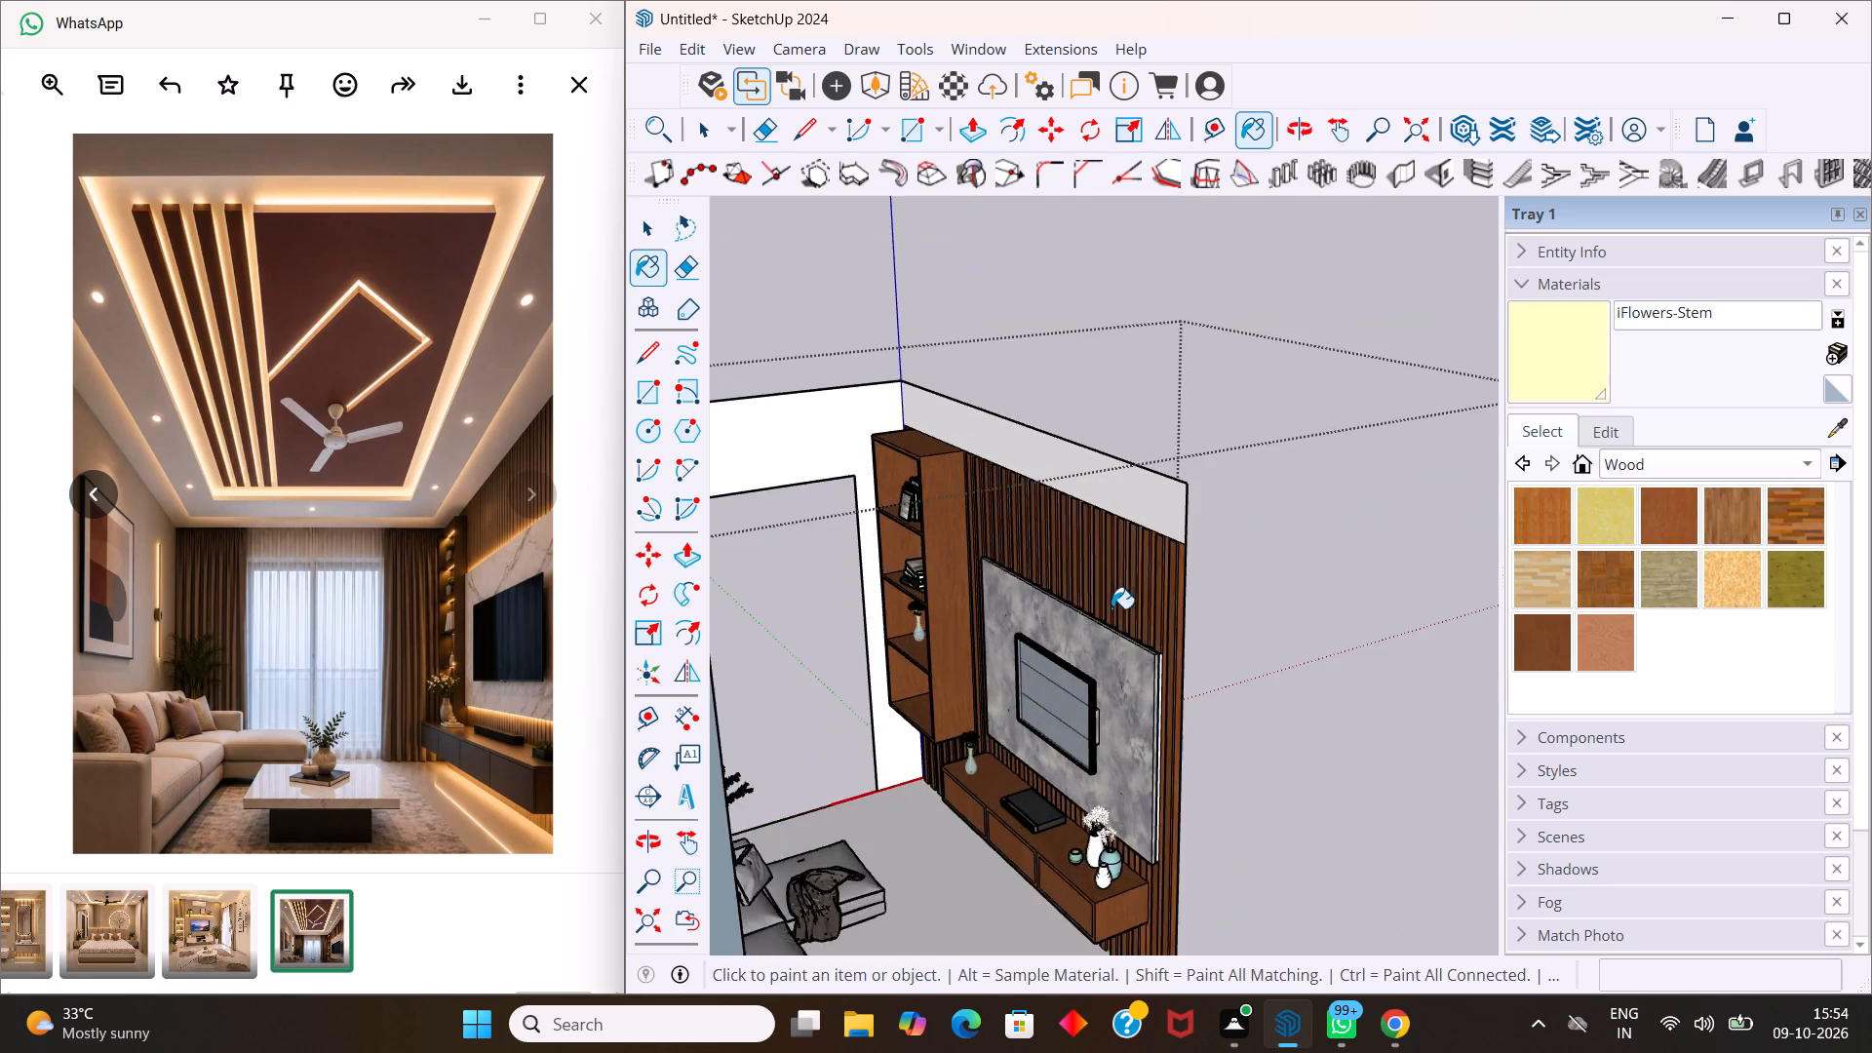
scroll(1111, 608, "up", 10)
middle_click_drag(1087, 599, 989, 731)
scroll(989, 731, "up", 1)
scroll(1070, 664, "up", 7)
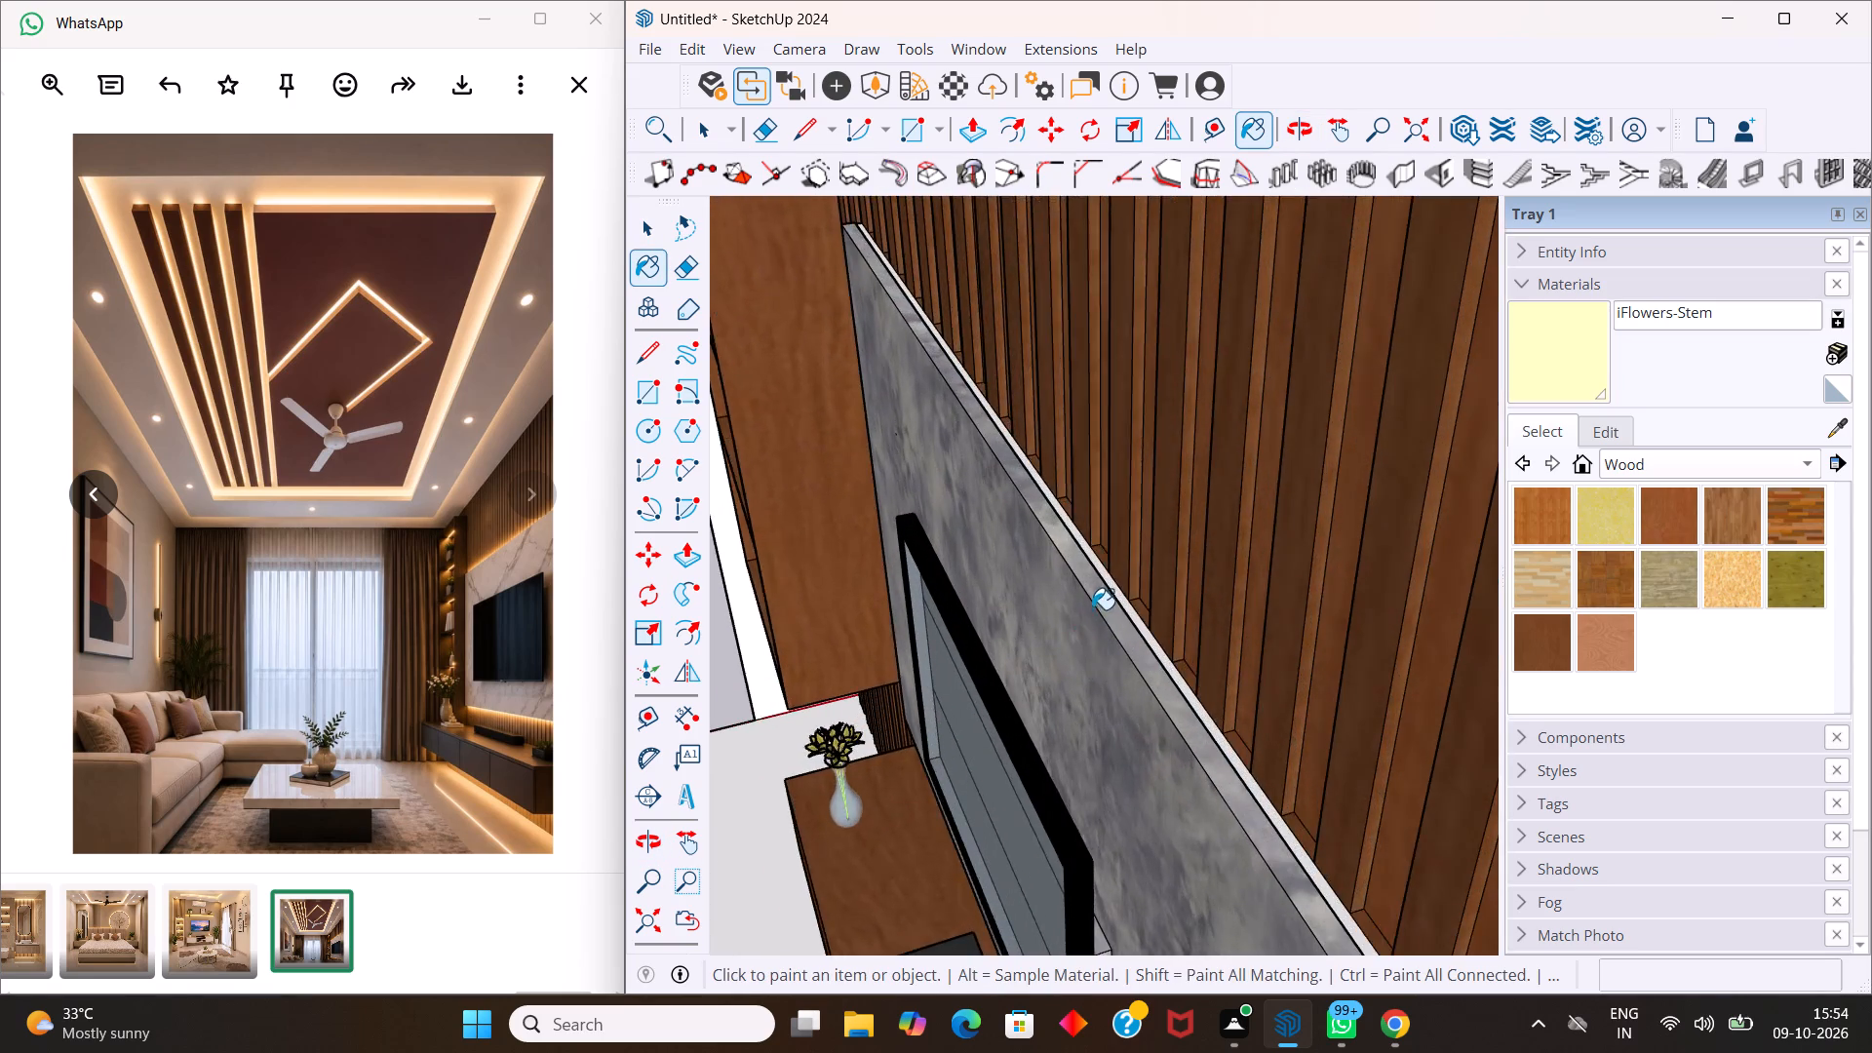
scroll(1092, 609, "up", 7)
left_click(1120, 564)
Paint the backing strip's vertical edge at the marble panel's end away from the bookshelf with iFlowers-Stem.
scroll(1122, 564, "down", 6)
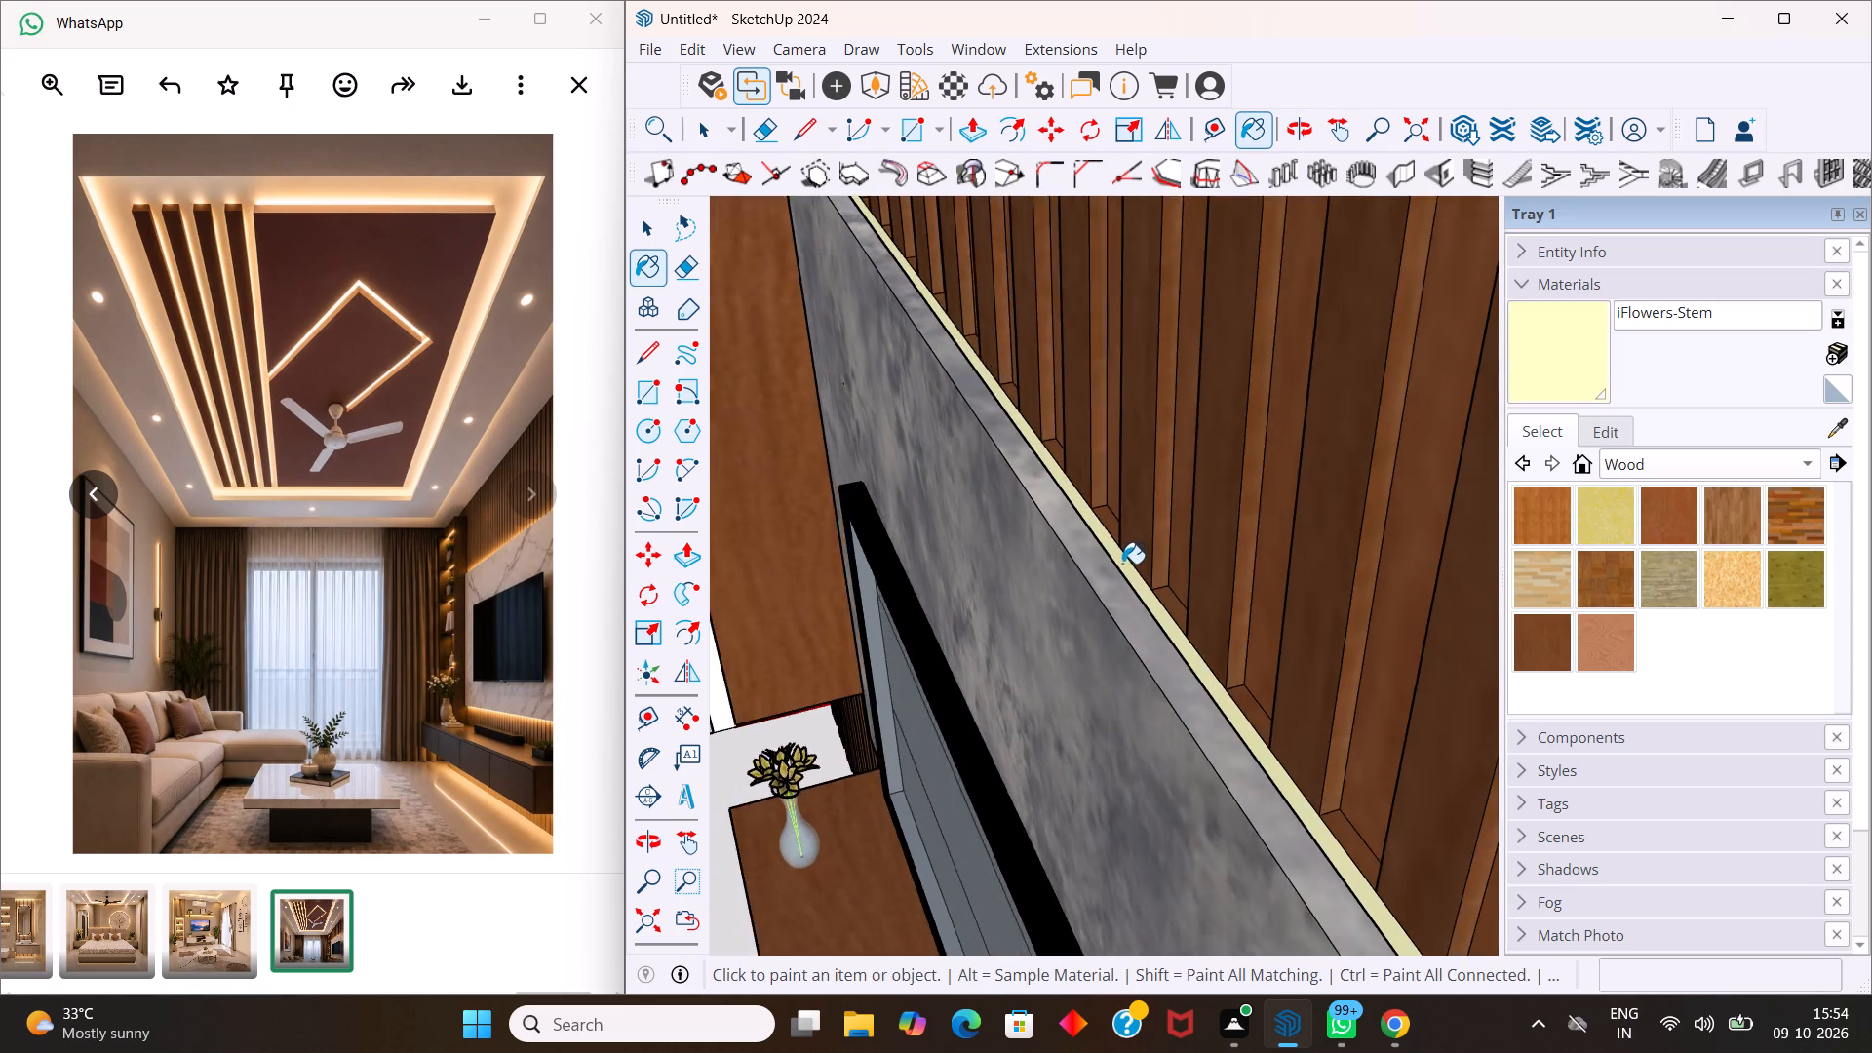
scroll(1120, 546, "down", 12)
scroll(1231, 804, "up", 7)
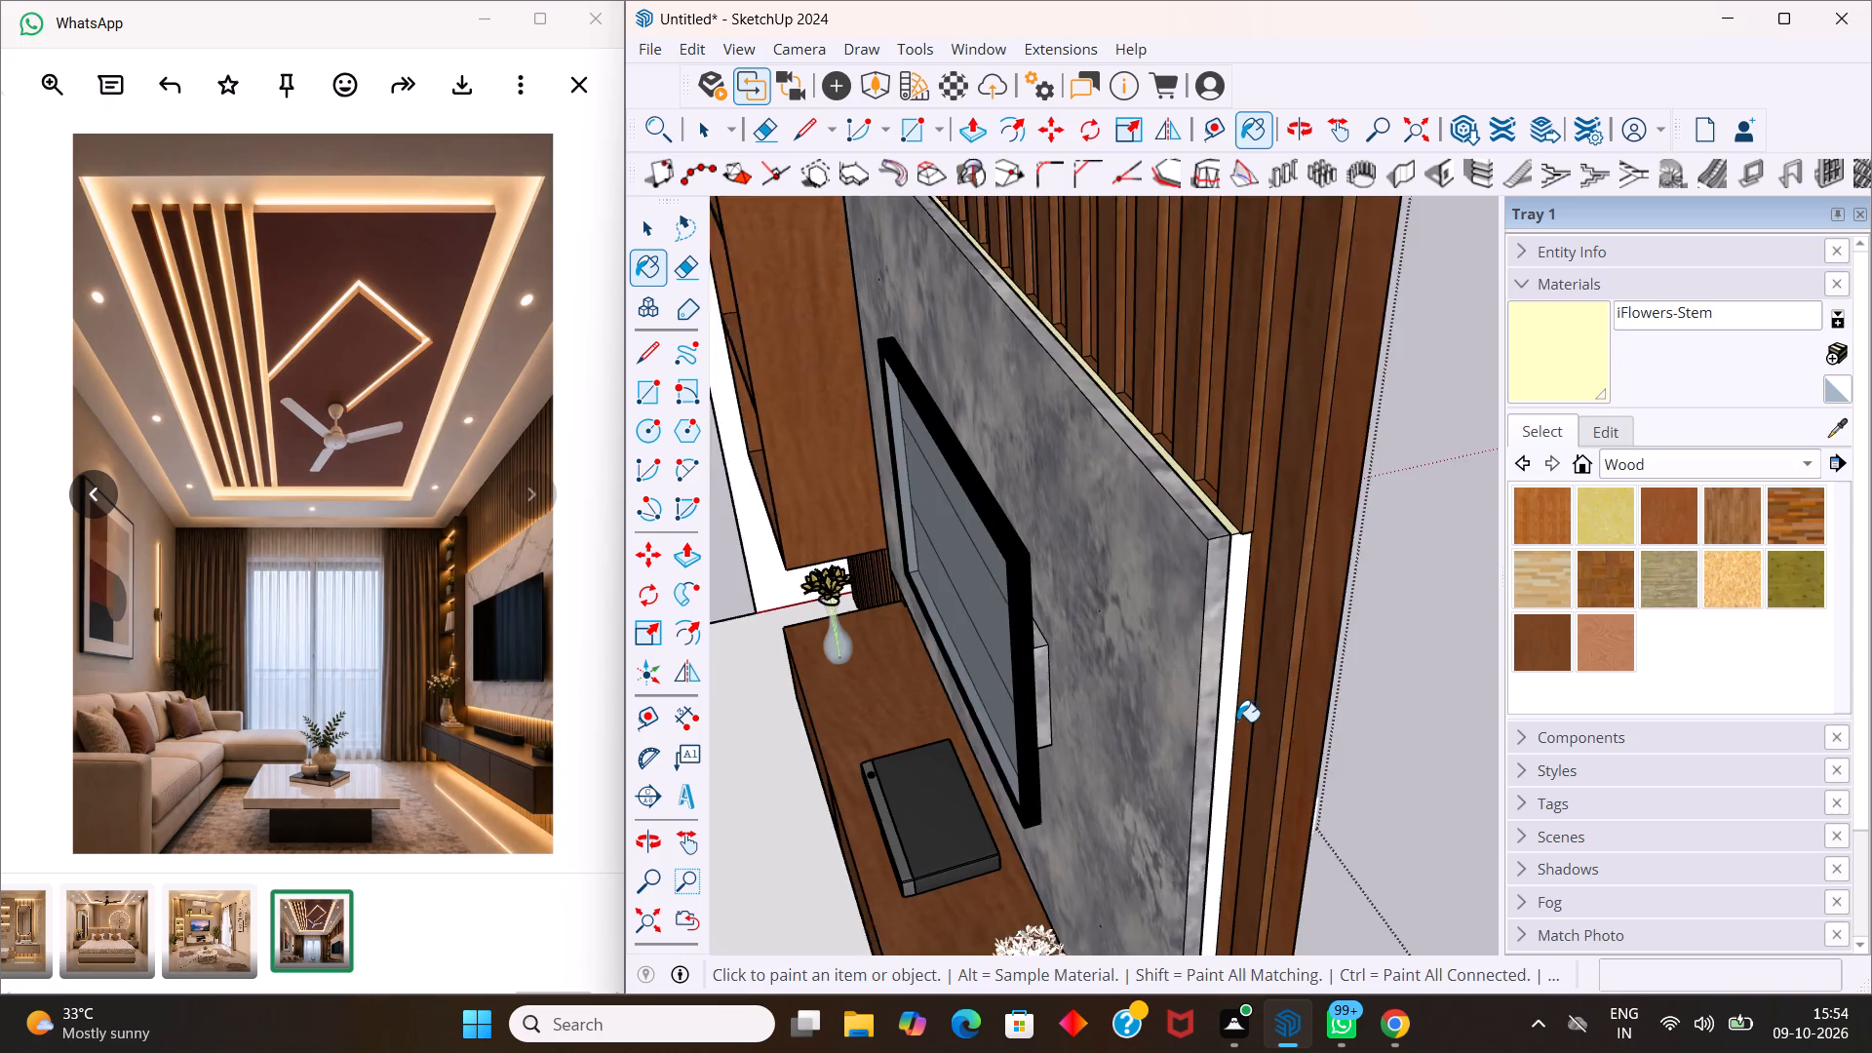
scroll(1237, 721, "up", 3)
left_click(1228, 682)
Paint the backing strip's vertical edge at the marble panel's bookshelf end with iFlowers-Stem.
scroll(1220, 643, "down", 13)
middle_click_drag(982, 259, 1352, 508)
scroll(843, 252, "down", 6)
scroll(743, 340, "up", 9)
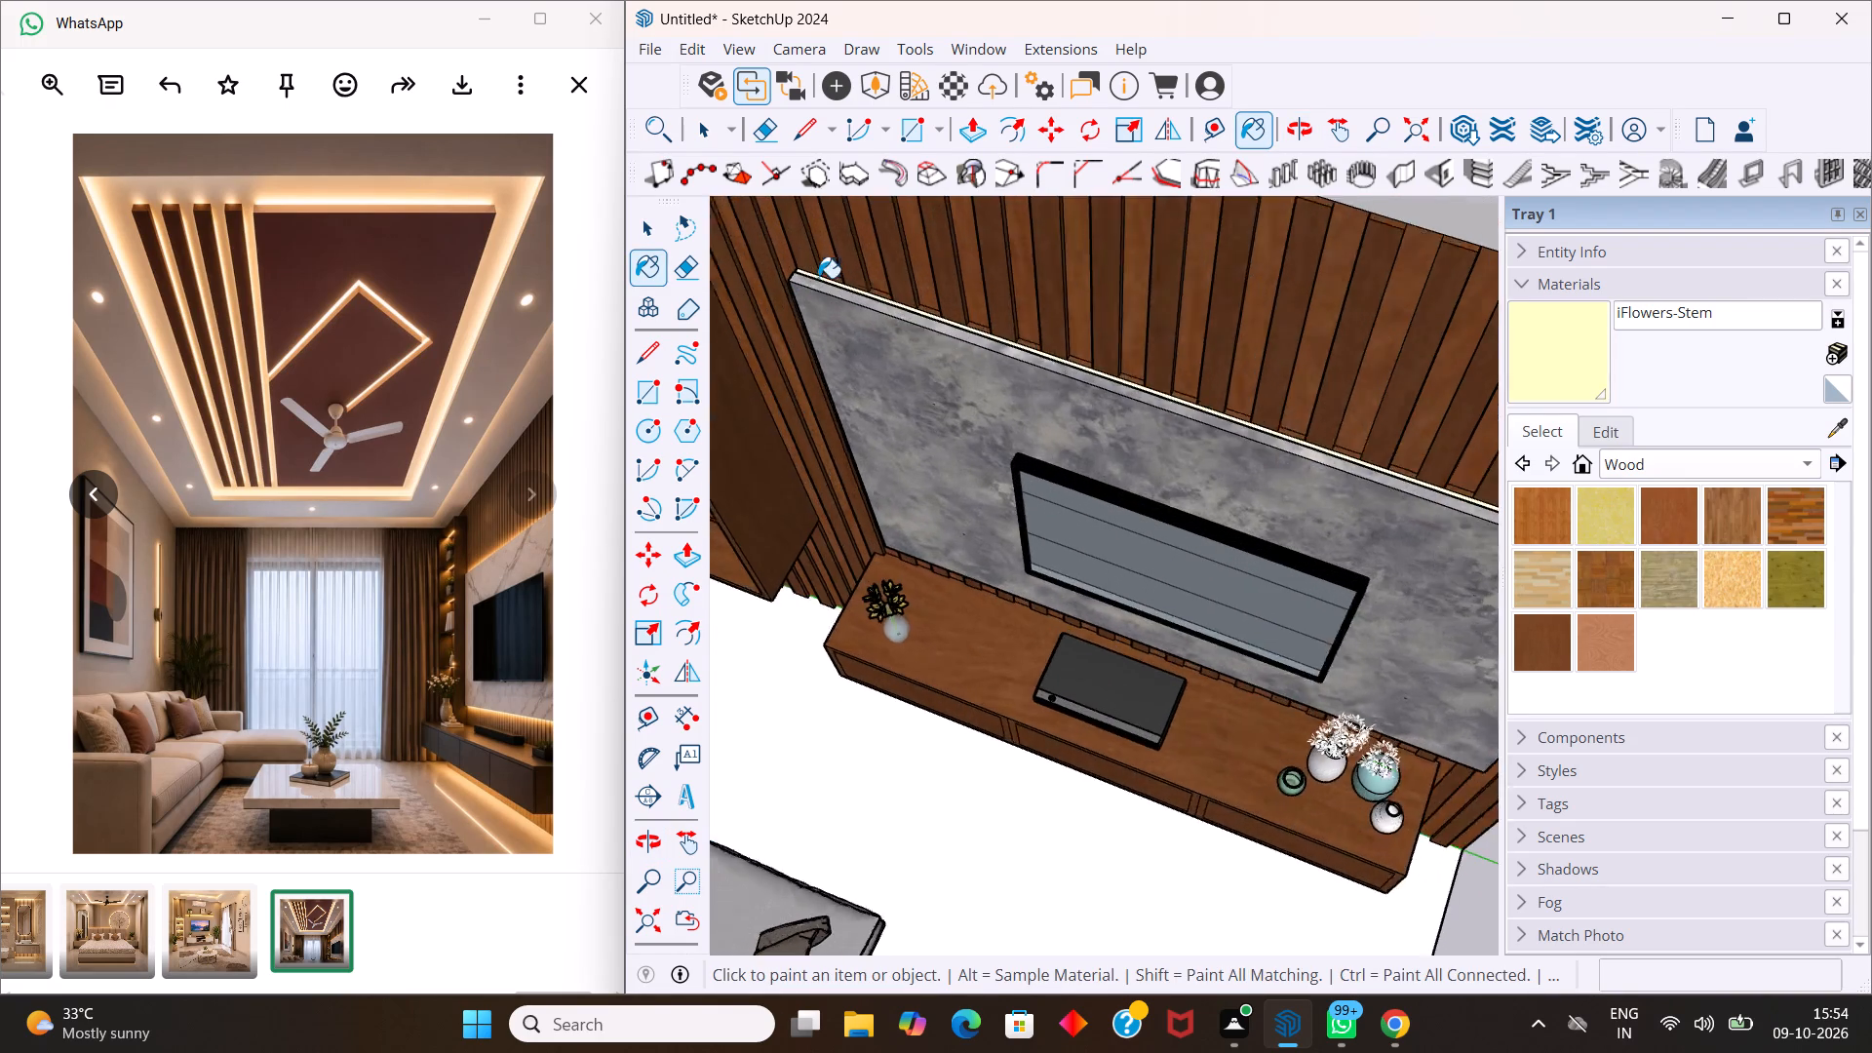
scroll(818, 278, "up", 6)
middle_click_drag(812, 284, 1326, 287)
scroll(994, 324, "up", 1)
scroll(1185, 335, "down", 6)
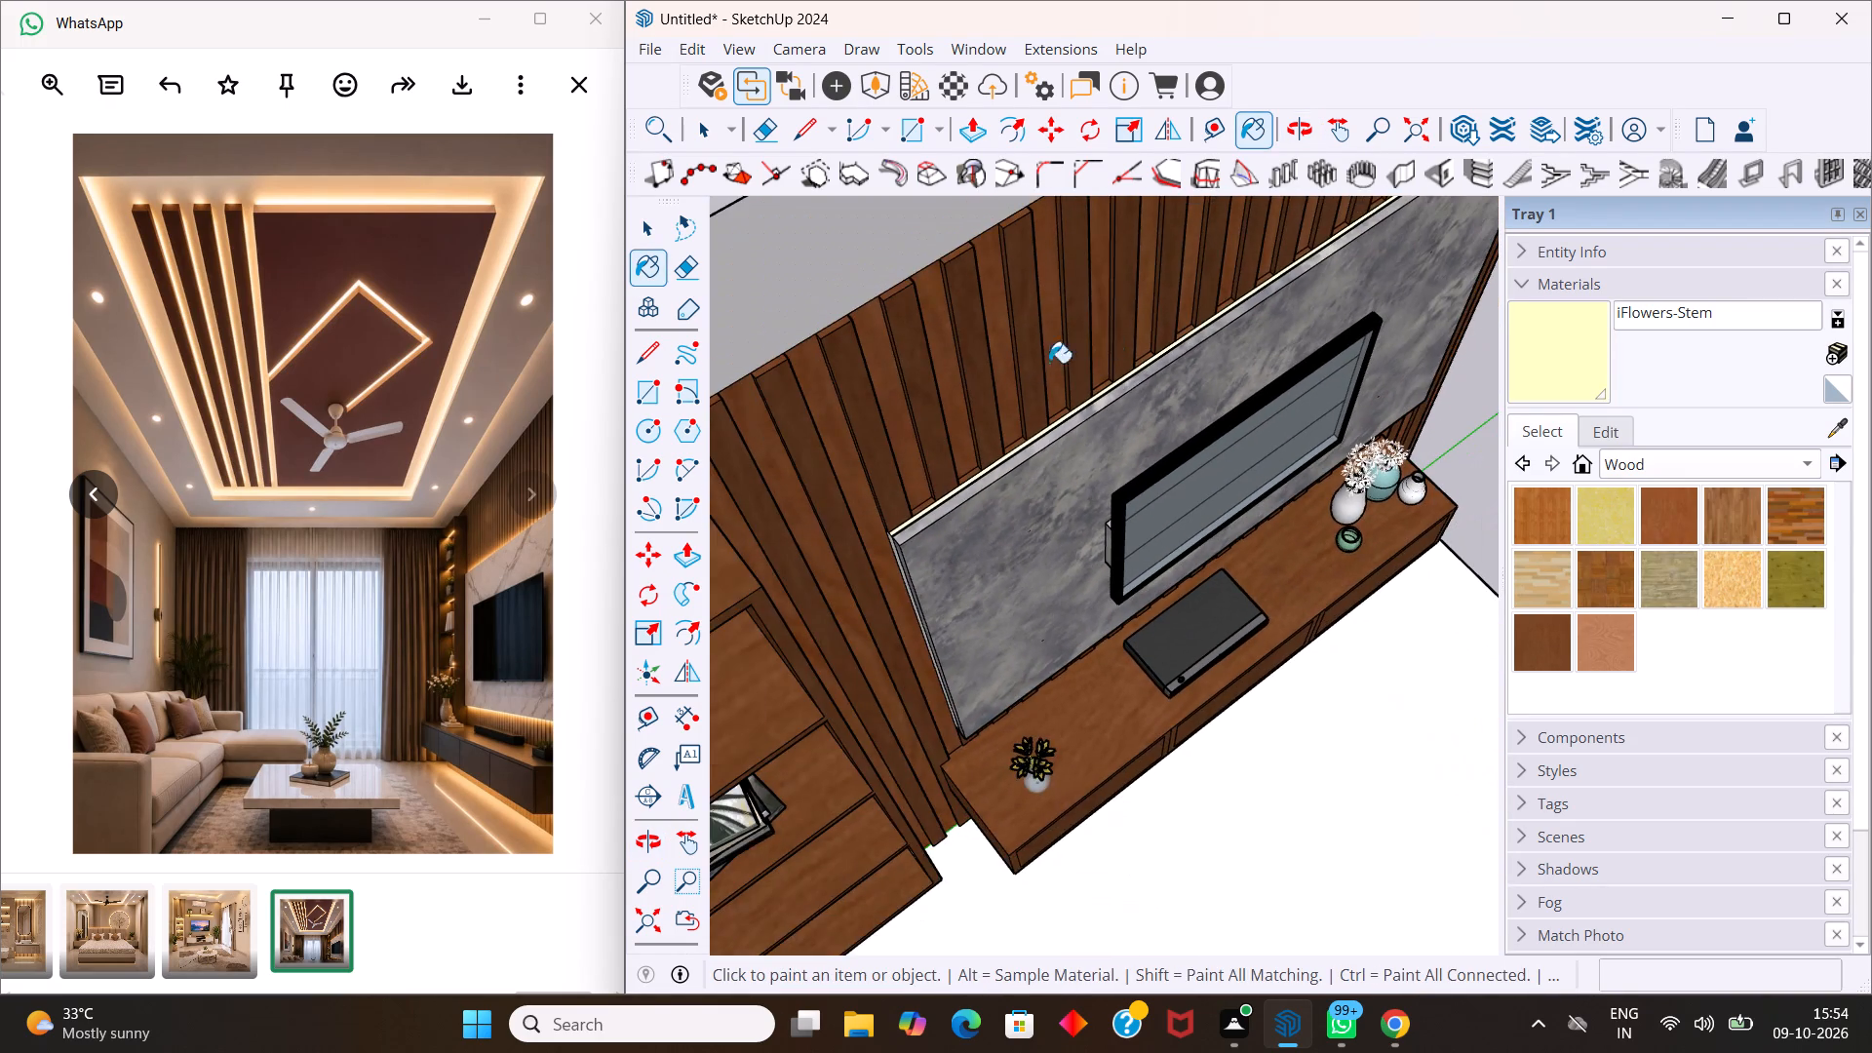
scroll(869, 540, "up", 4)
middle_click_drag(921, 536, 1062, 519)
scroll(905, 585, "up", 5)
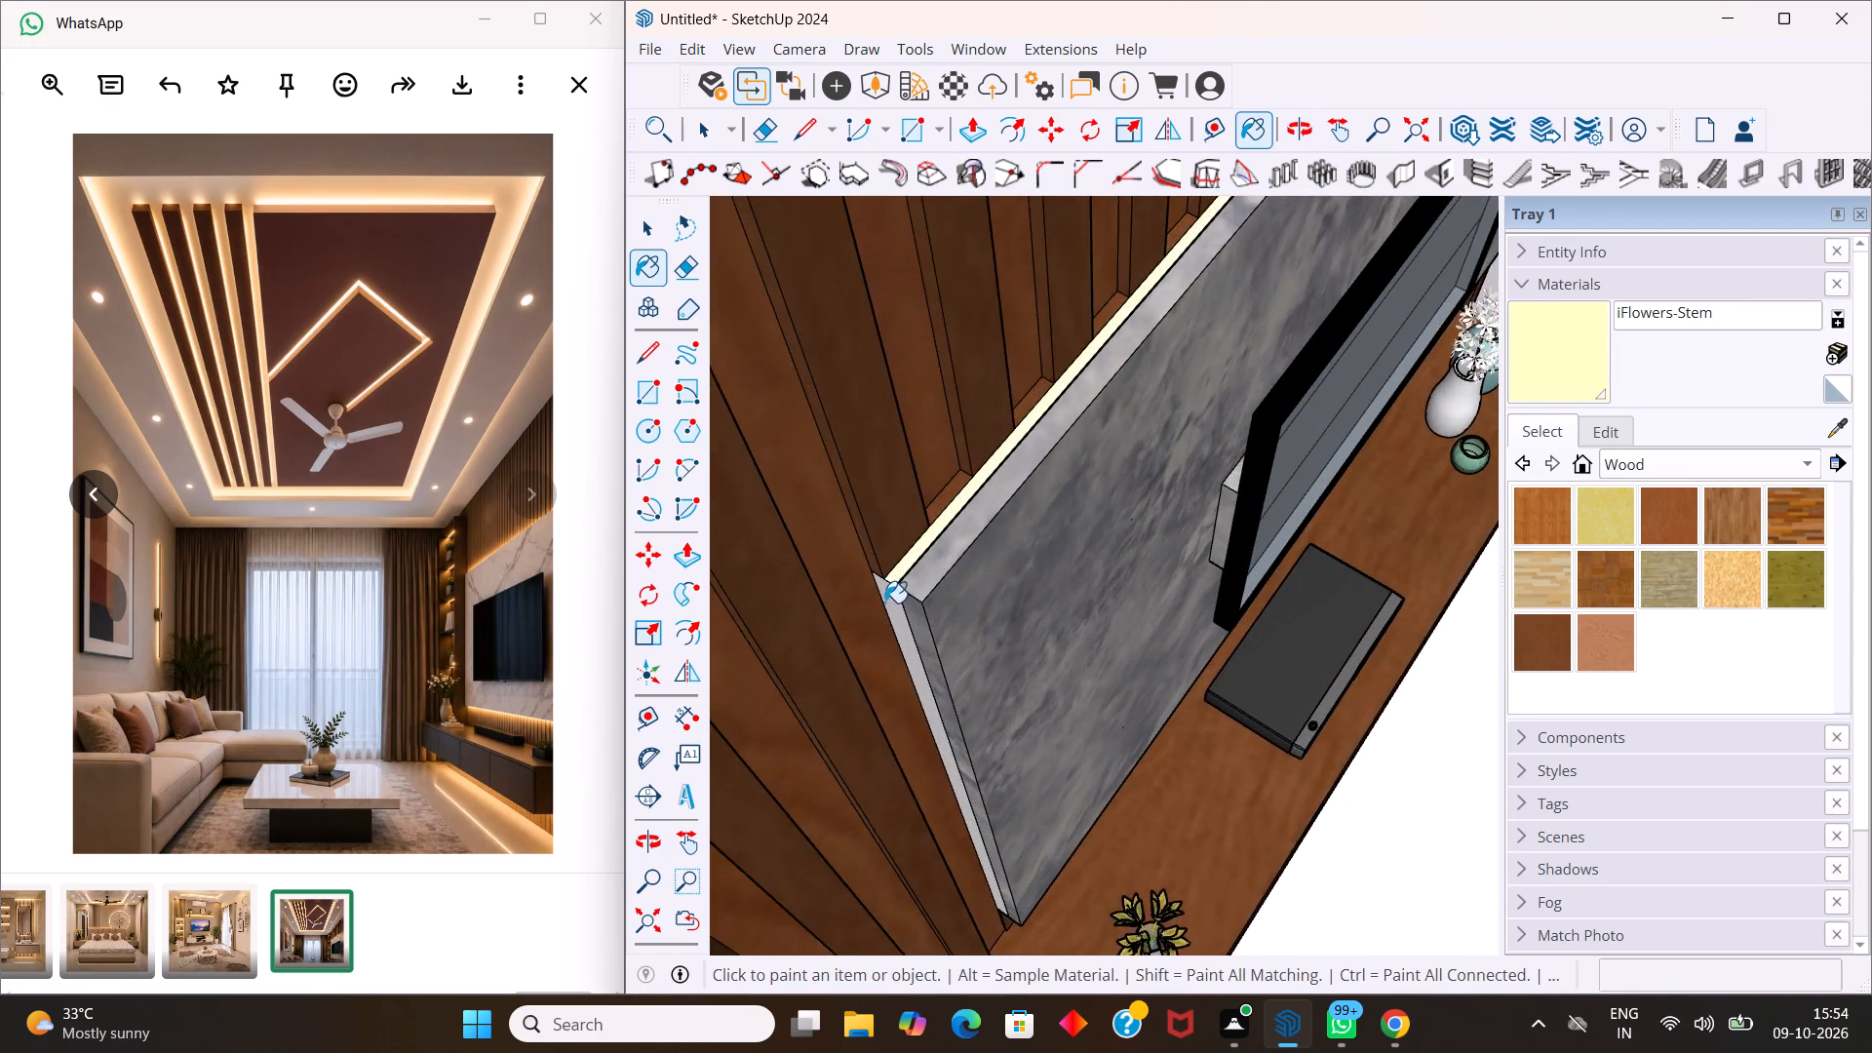
scroll(884, 603, "up", 5)
left_click(889, 587)
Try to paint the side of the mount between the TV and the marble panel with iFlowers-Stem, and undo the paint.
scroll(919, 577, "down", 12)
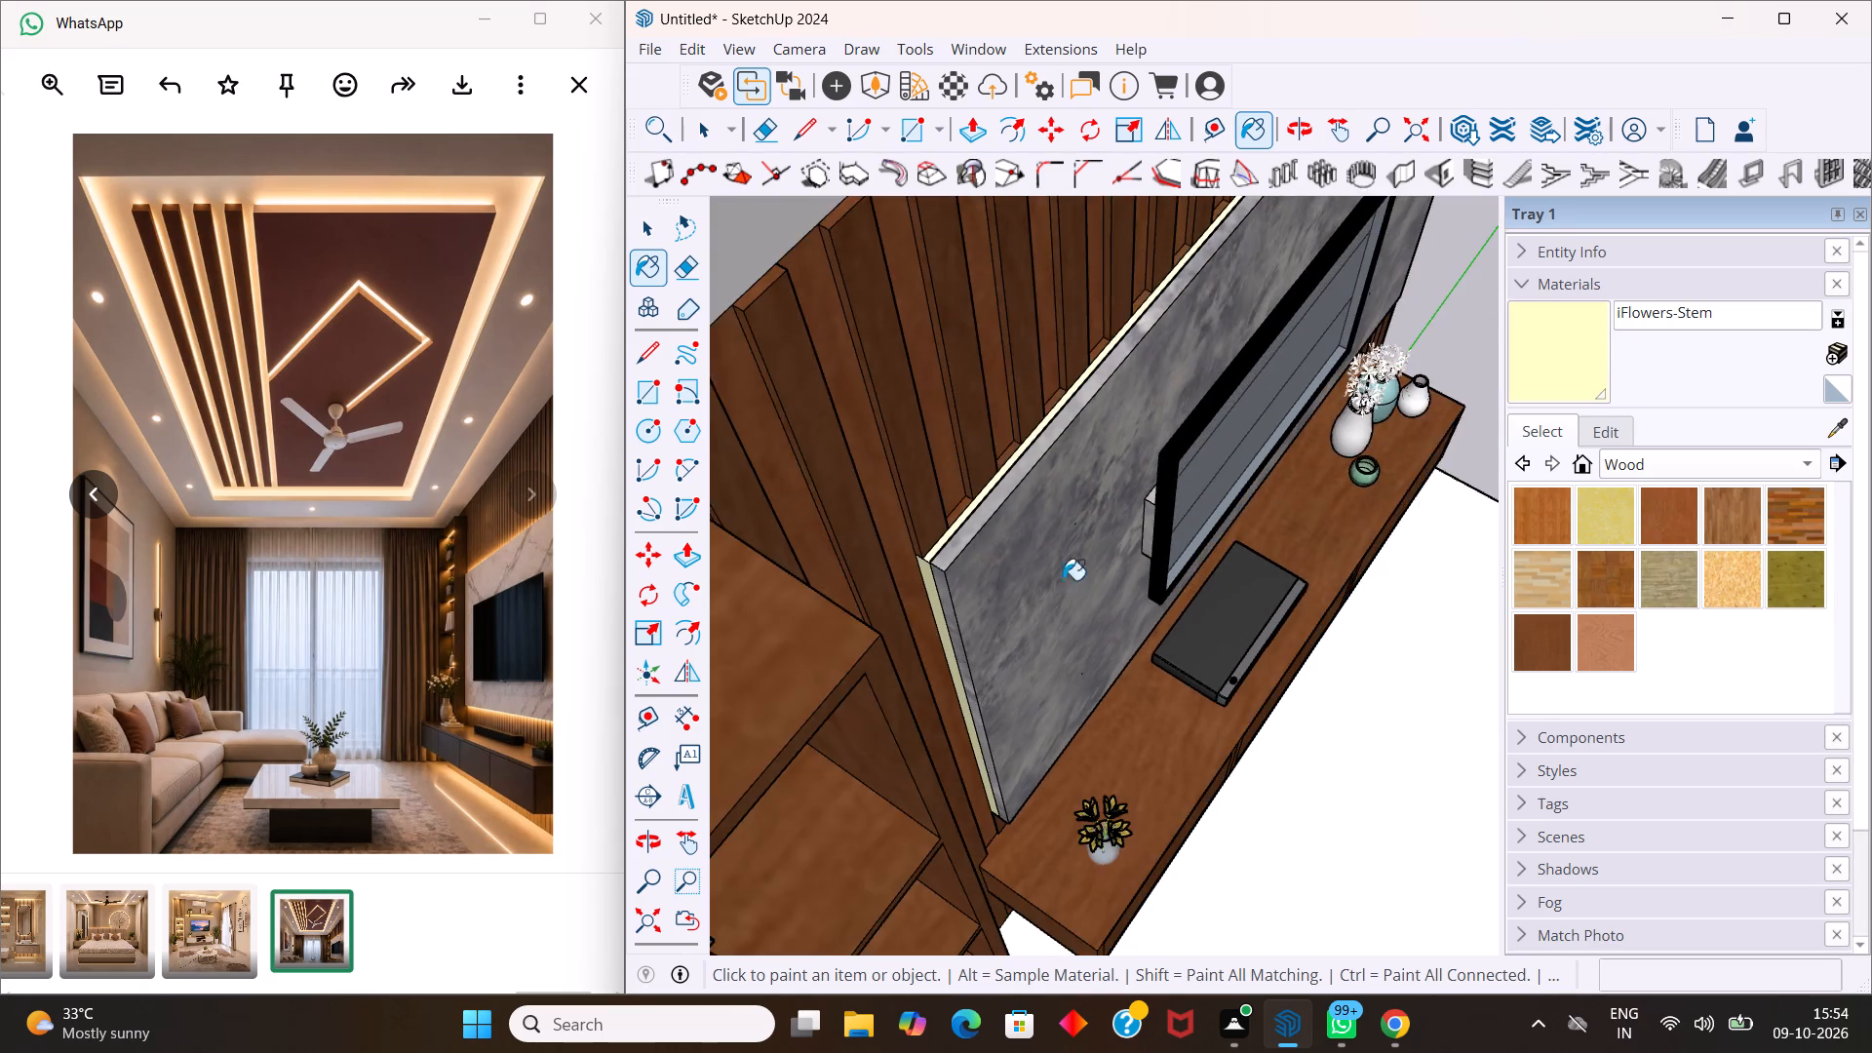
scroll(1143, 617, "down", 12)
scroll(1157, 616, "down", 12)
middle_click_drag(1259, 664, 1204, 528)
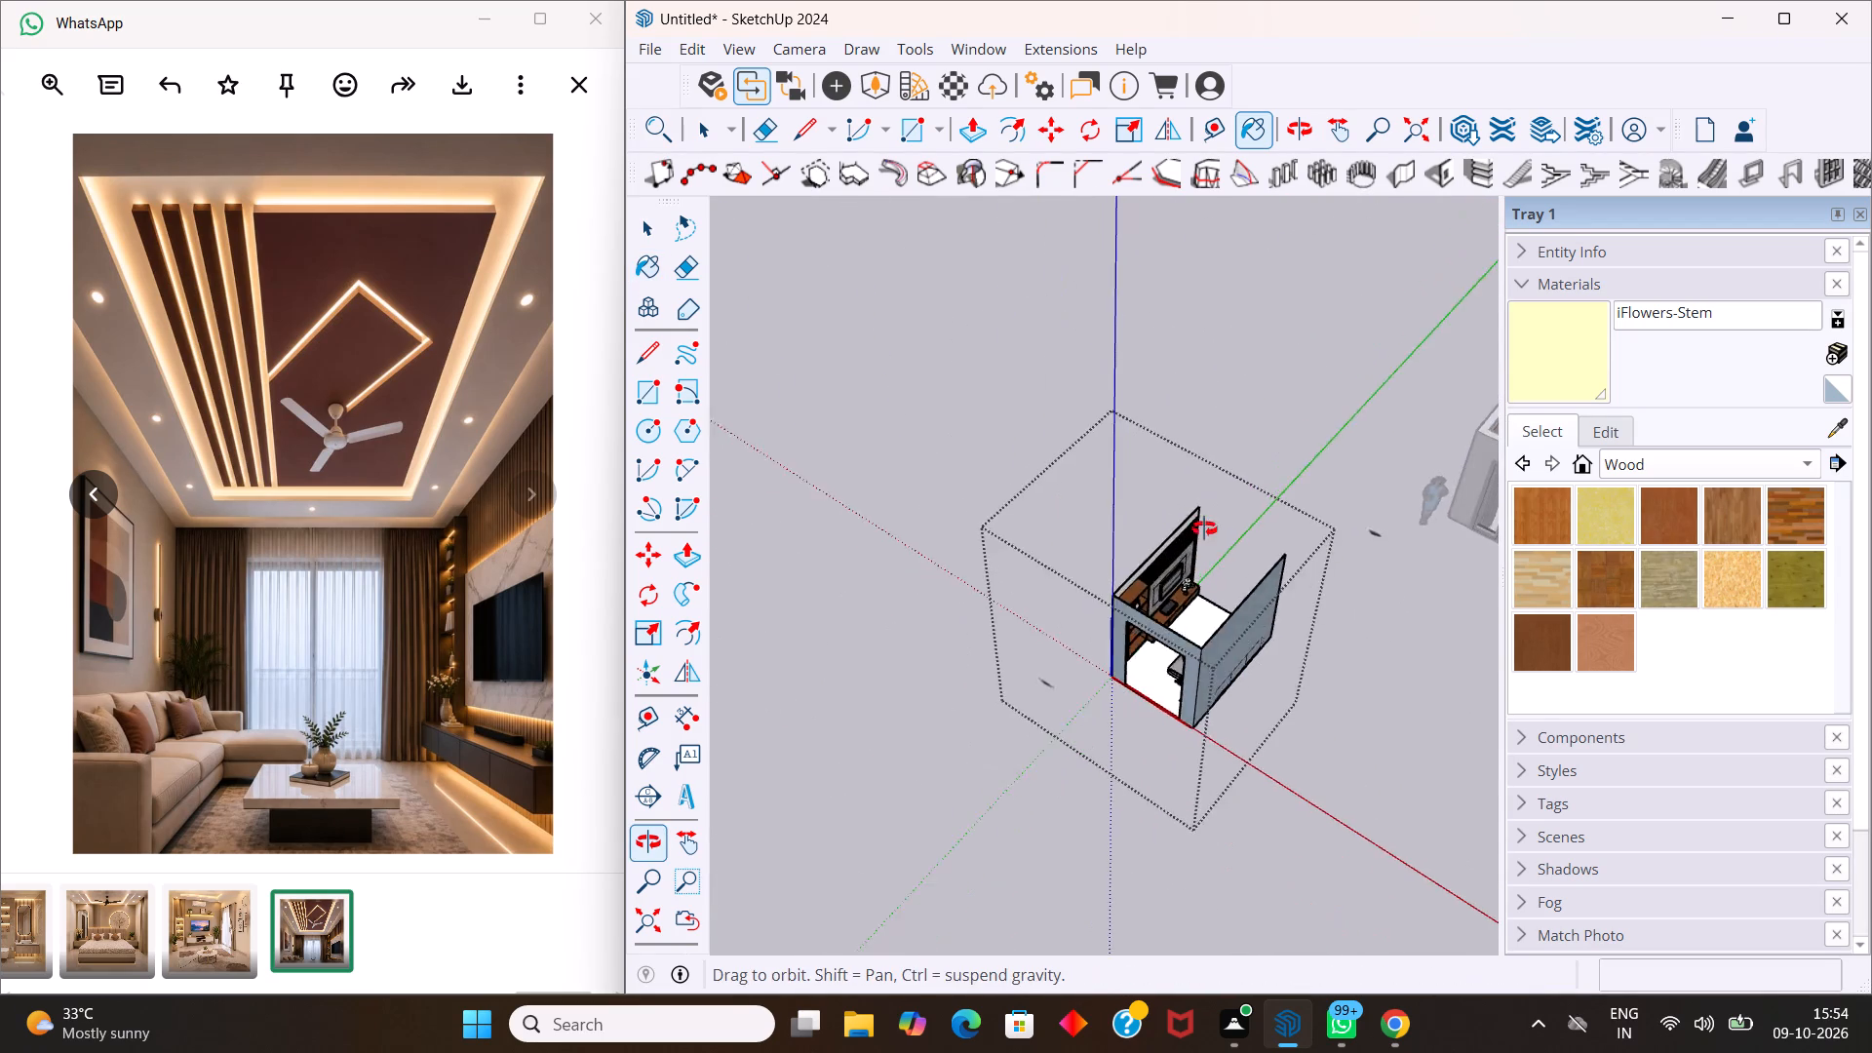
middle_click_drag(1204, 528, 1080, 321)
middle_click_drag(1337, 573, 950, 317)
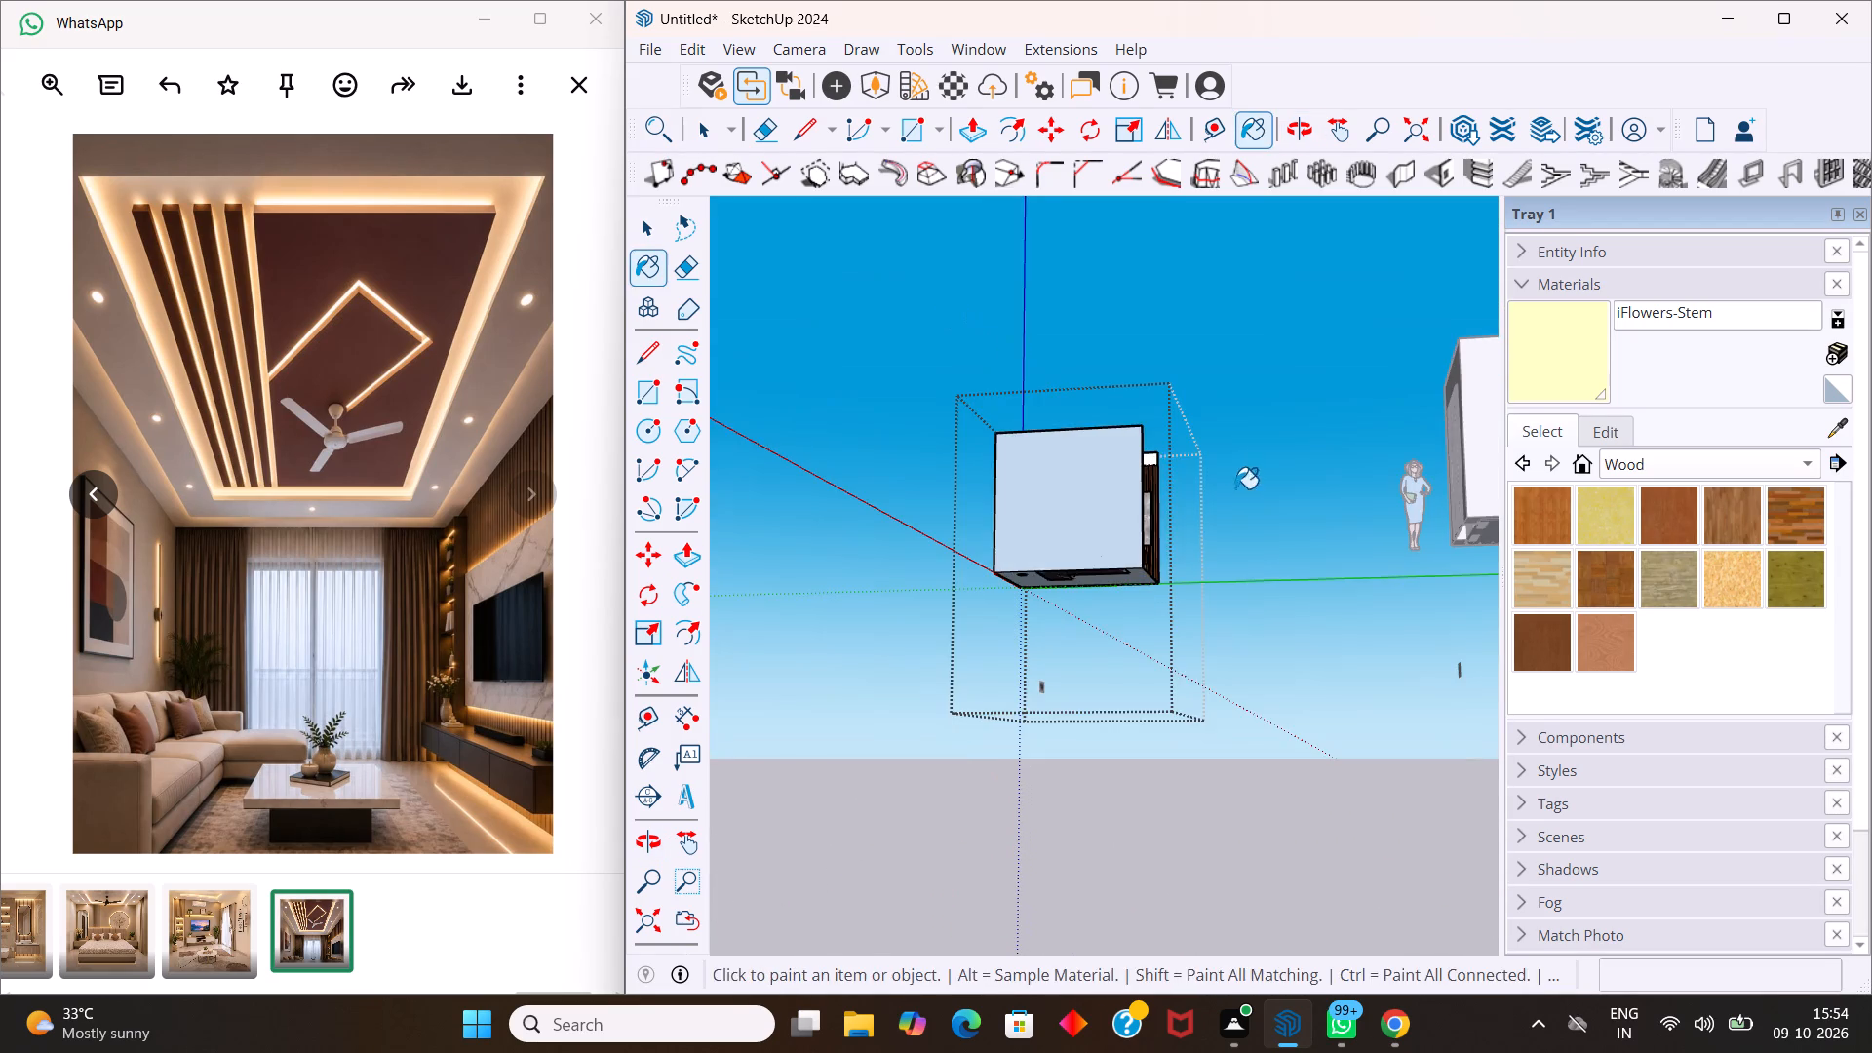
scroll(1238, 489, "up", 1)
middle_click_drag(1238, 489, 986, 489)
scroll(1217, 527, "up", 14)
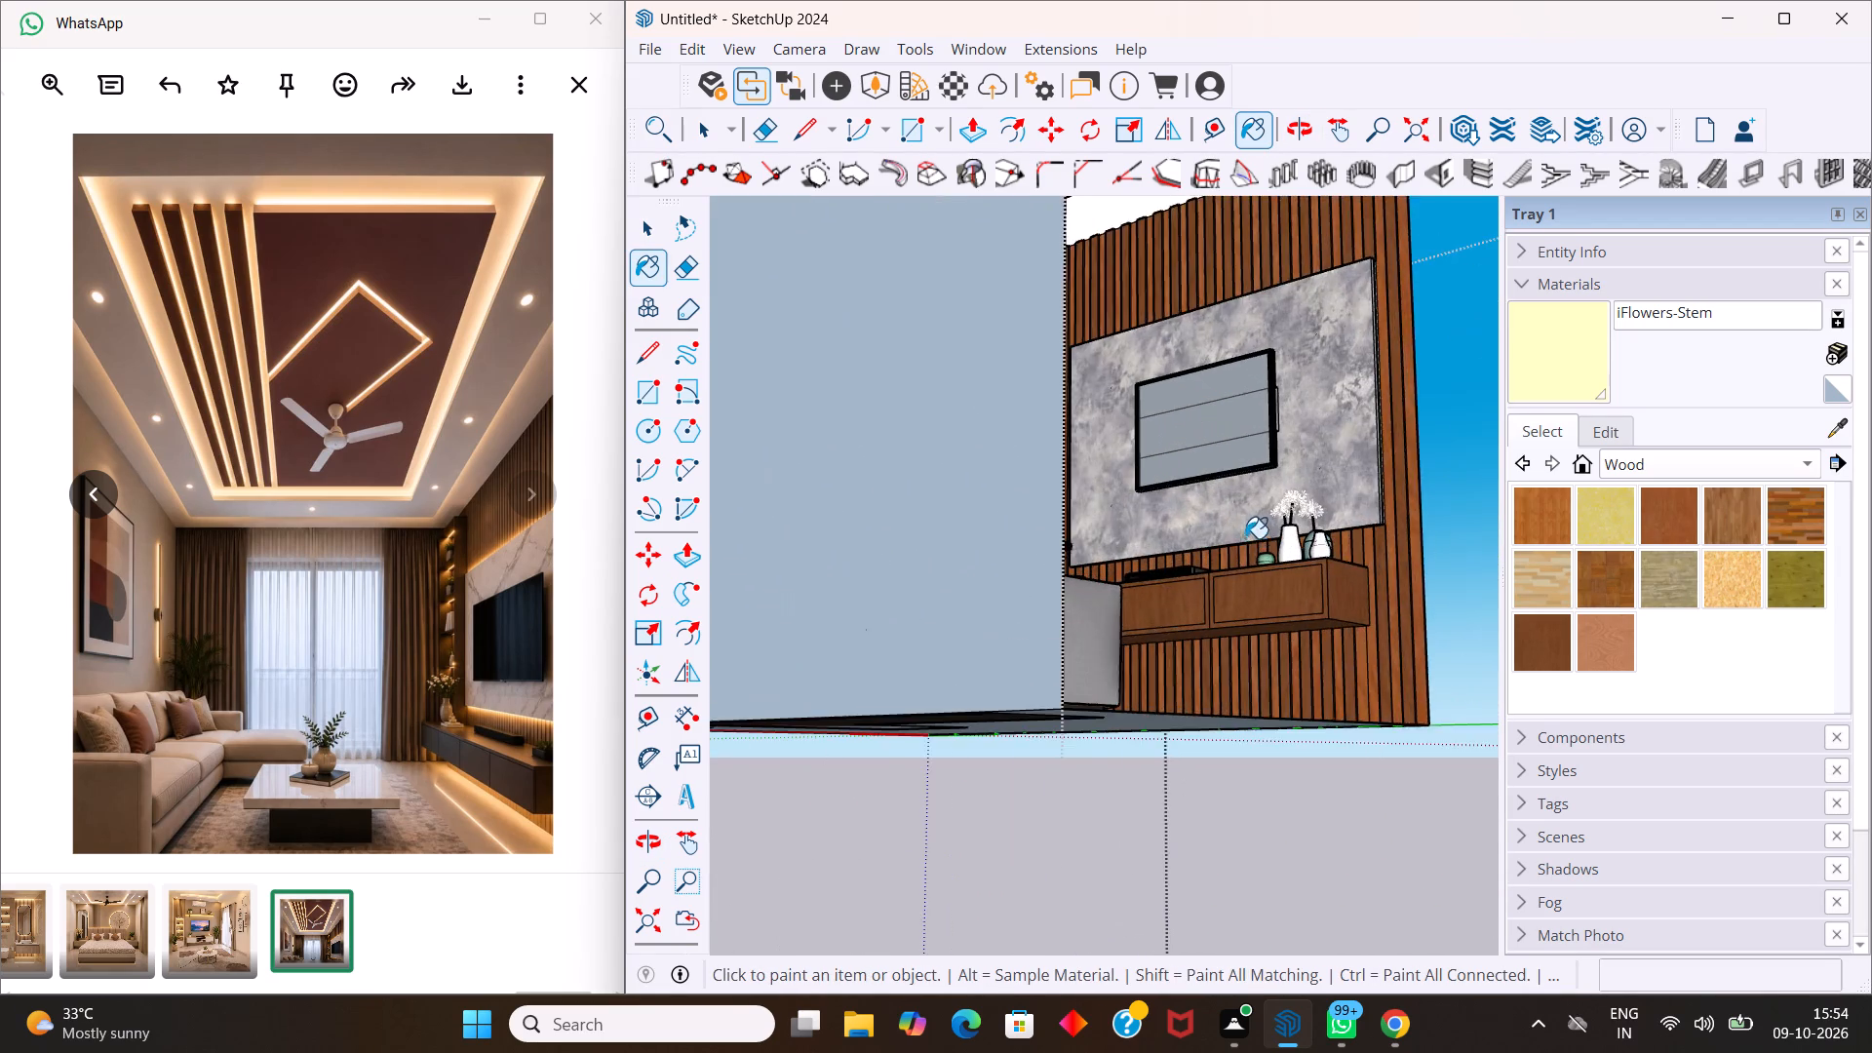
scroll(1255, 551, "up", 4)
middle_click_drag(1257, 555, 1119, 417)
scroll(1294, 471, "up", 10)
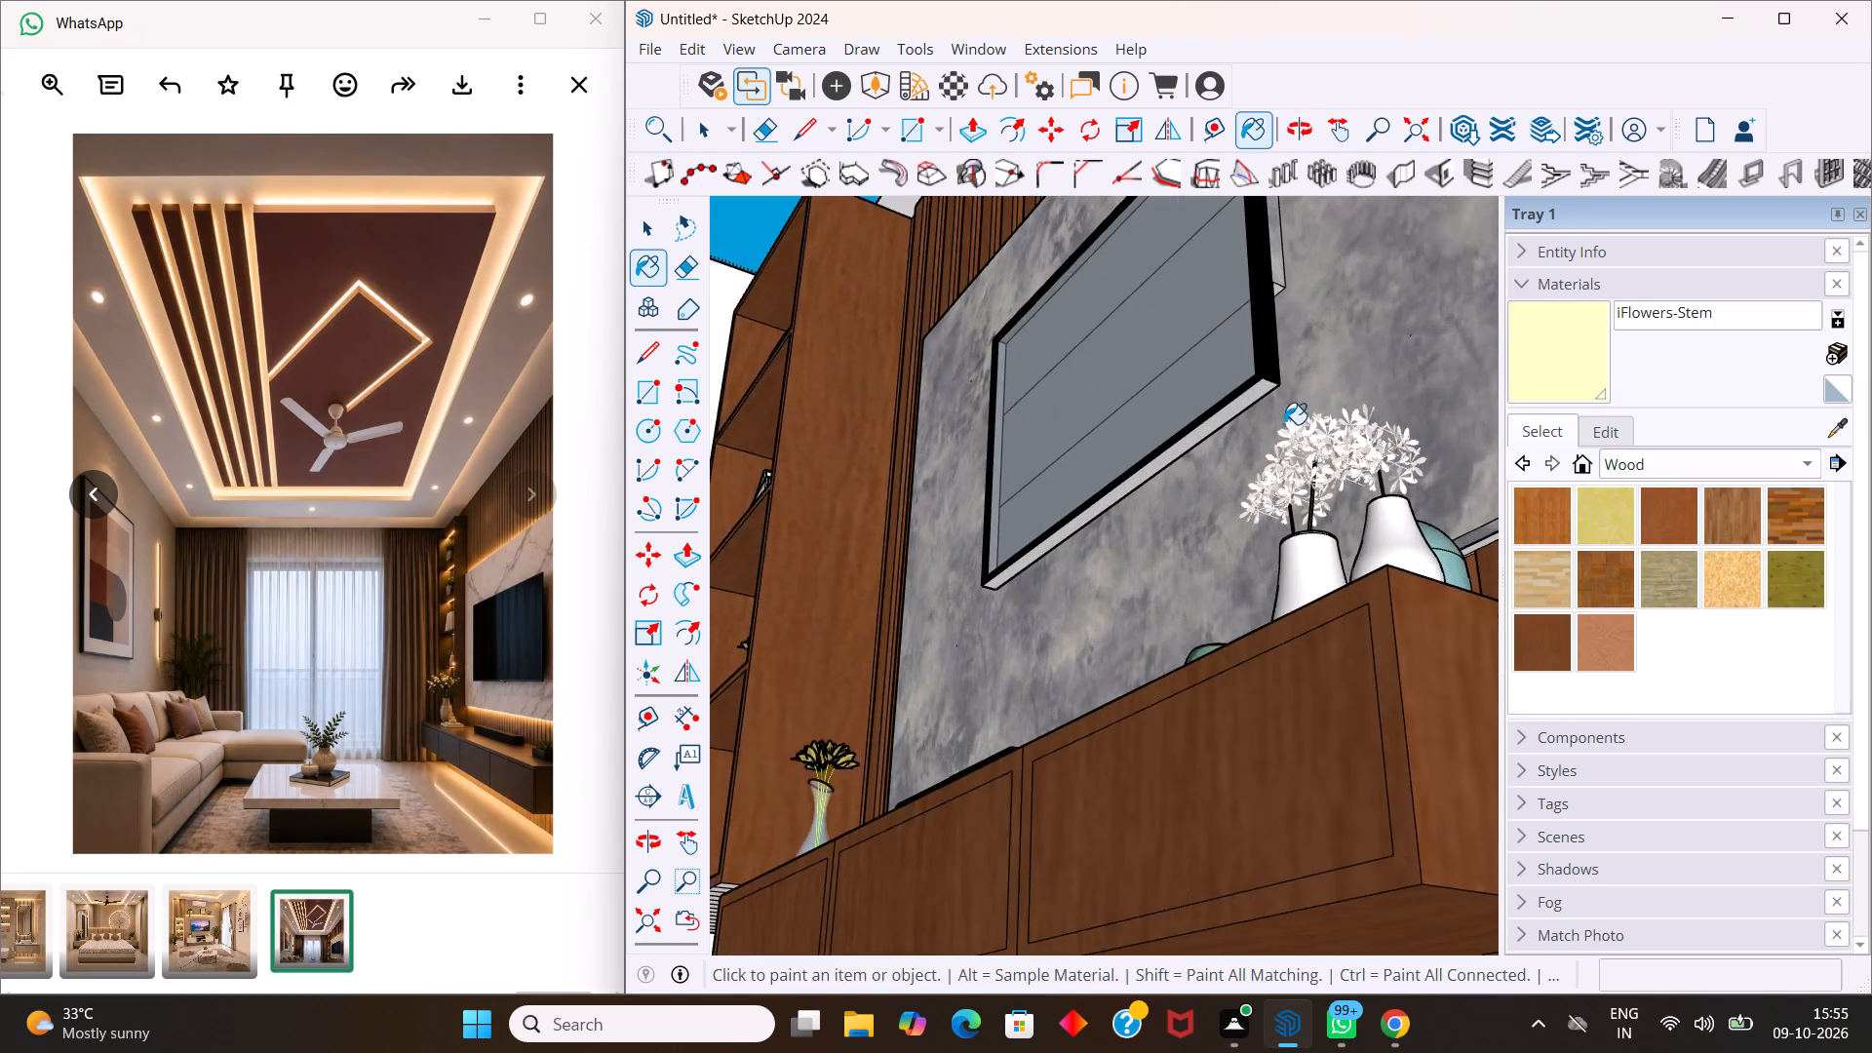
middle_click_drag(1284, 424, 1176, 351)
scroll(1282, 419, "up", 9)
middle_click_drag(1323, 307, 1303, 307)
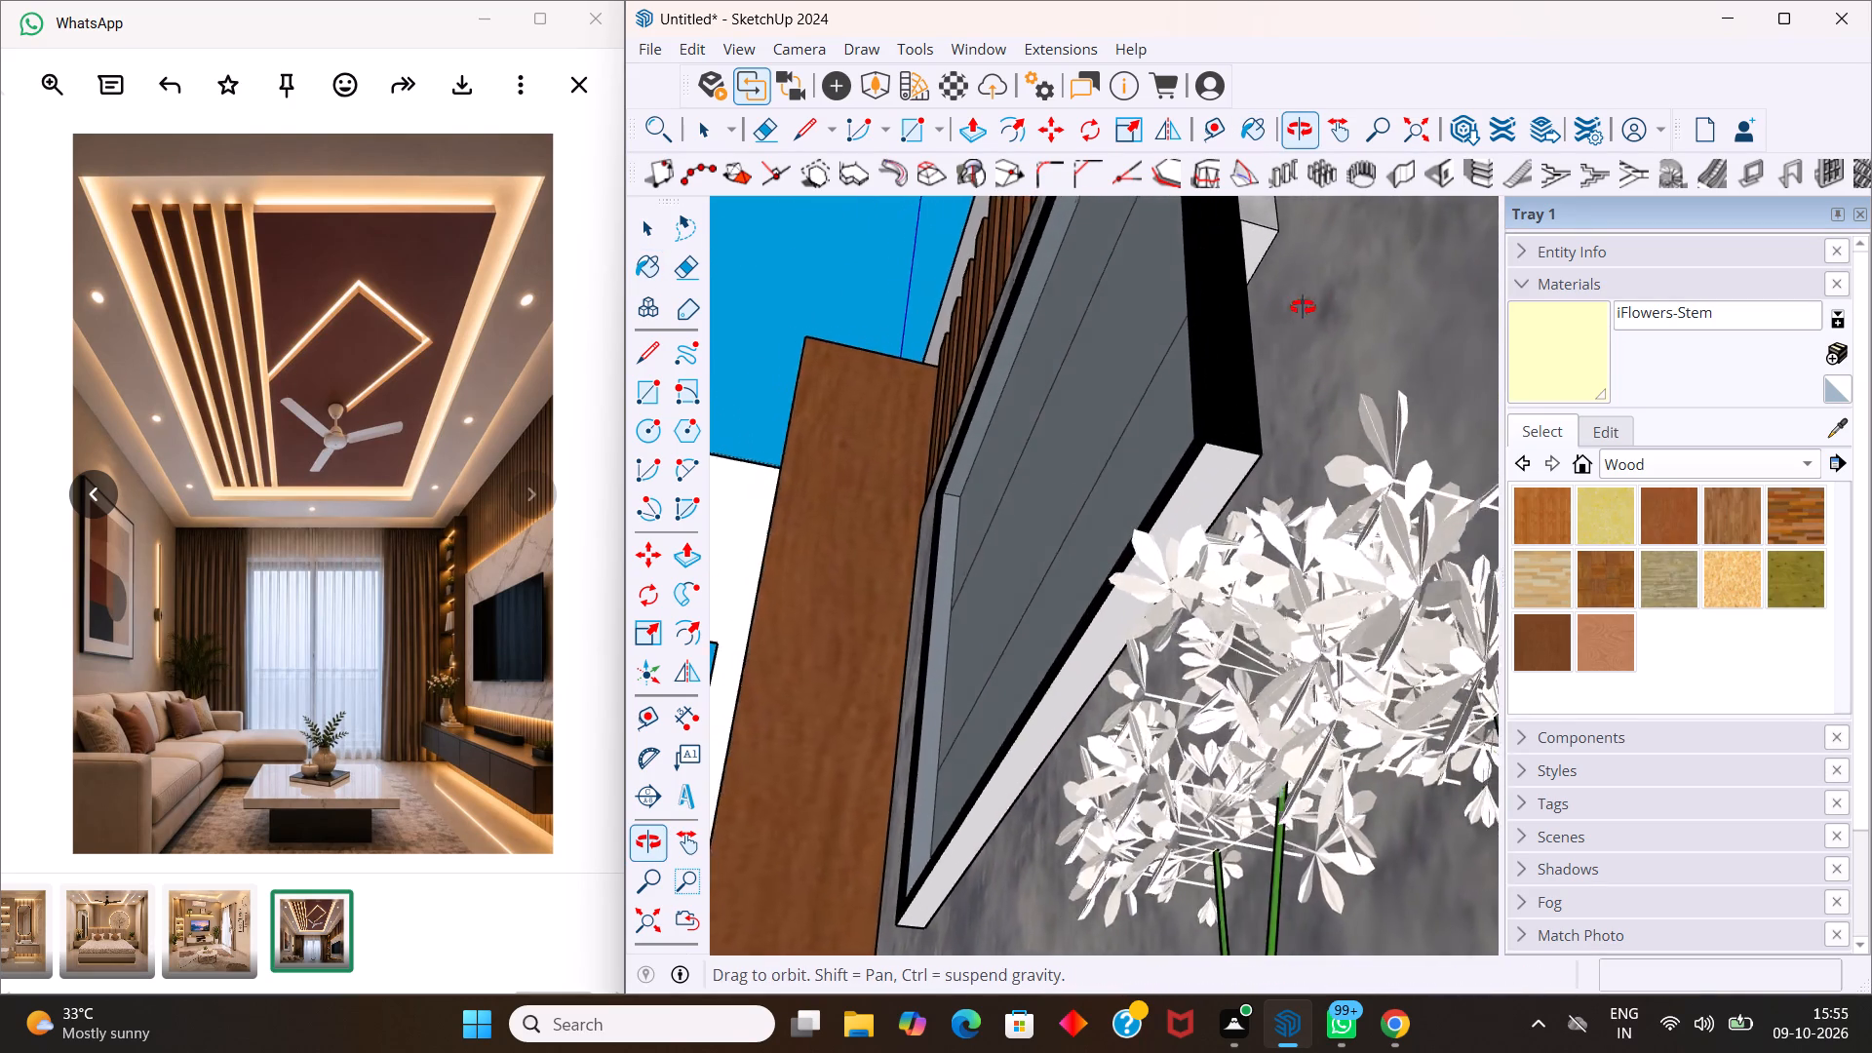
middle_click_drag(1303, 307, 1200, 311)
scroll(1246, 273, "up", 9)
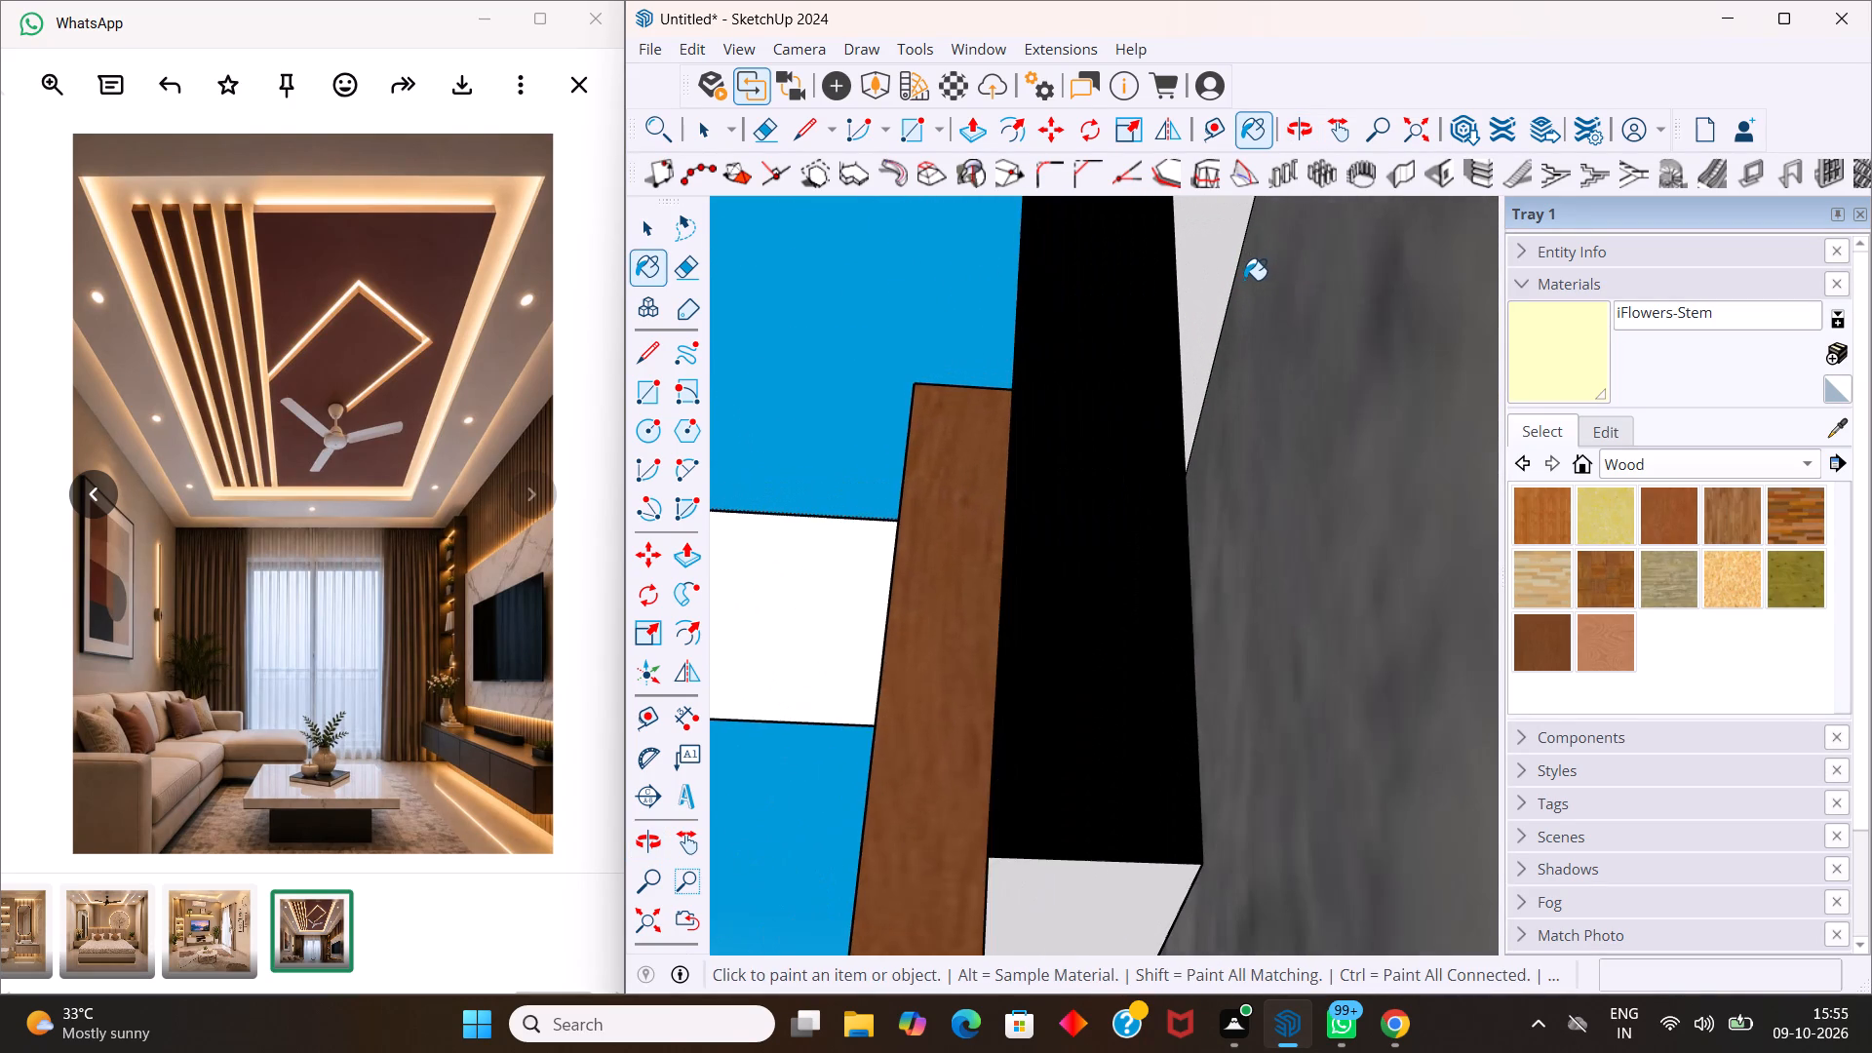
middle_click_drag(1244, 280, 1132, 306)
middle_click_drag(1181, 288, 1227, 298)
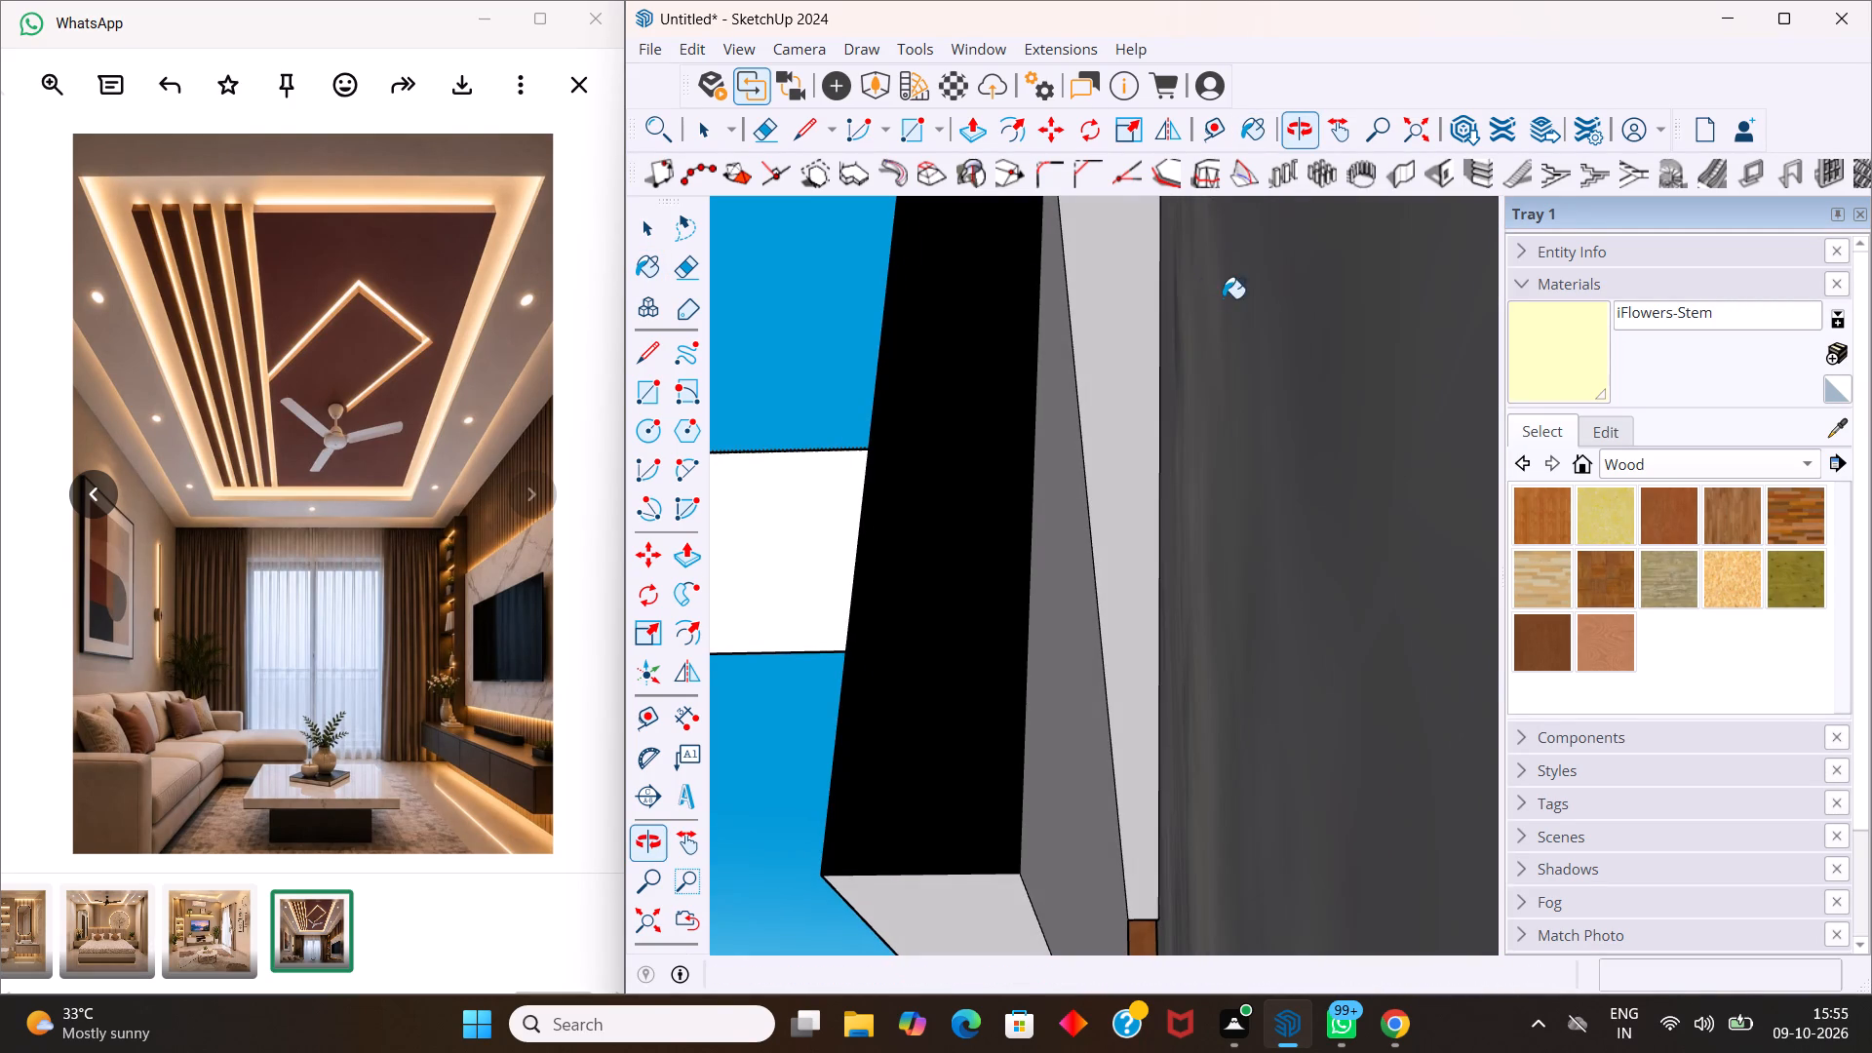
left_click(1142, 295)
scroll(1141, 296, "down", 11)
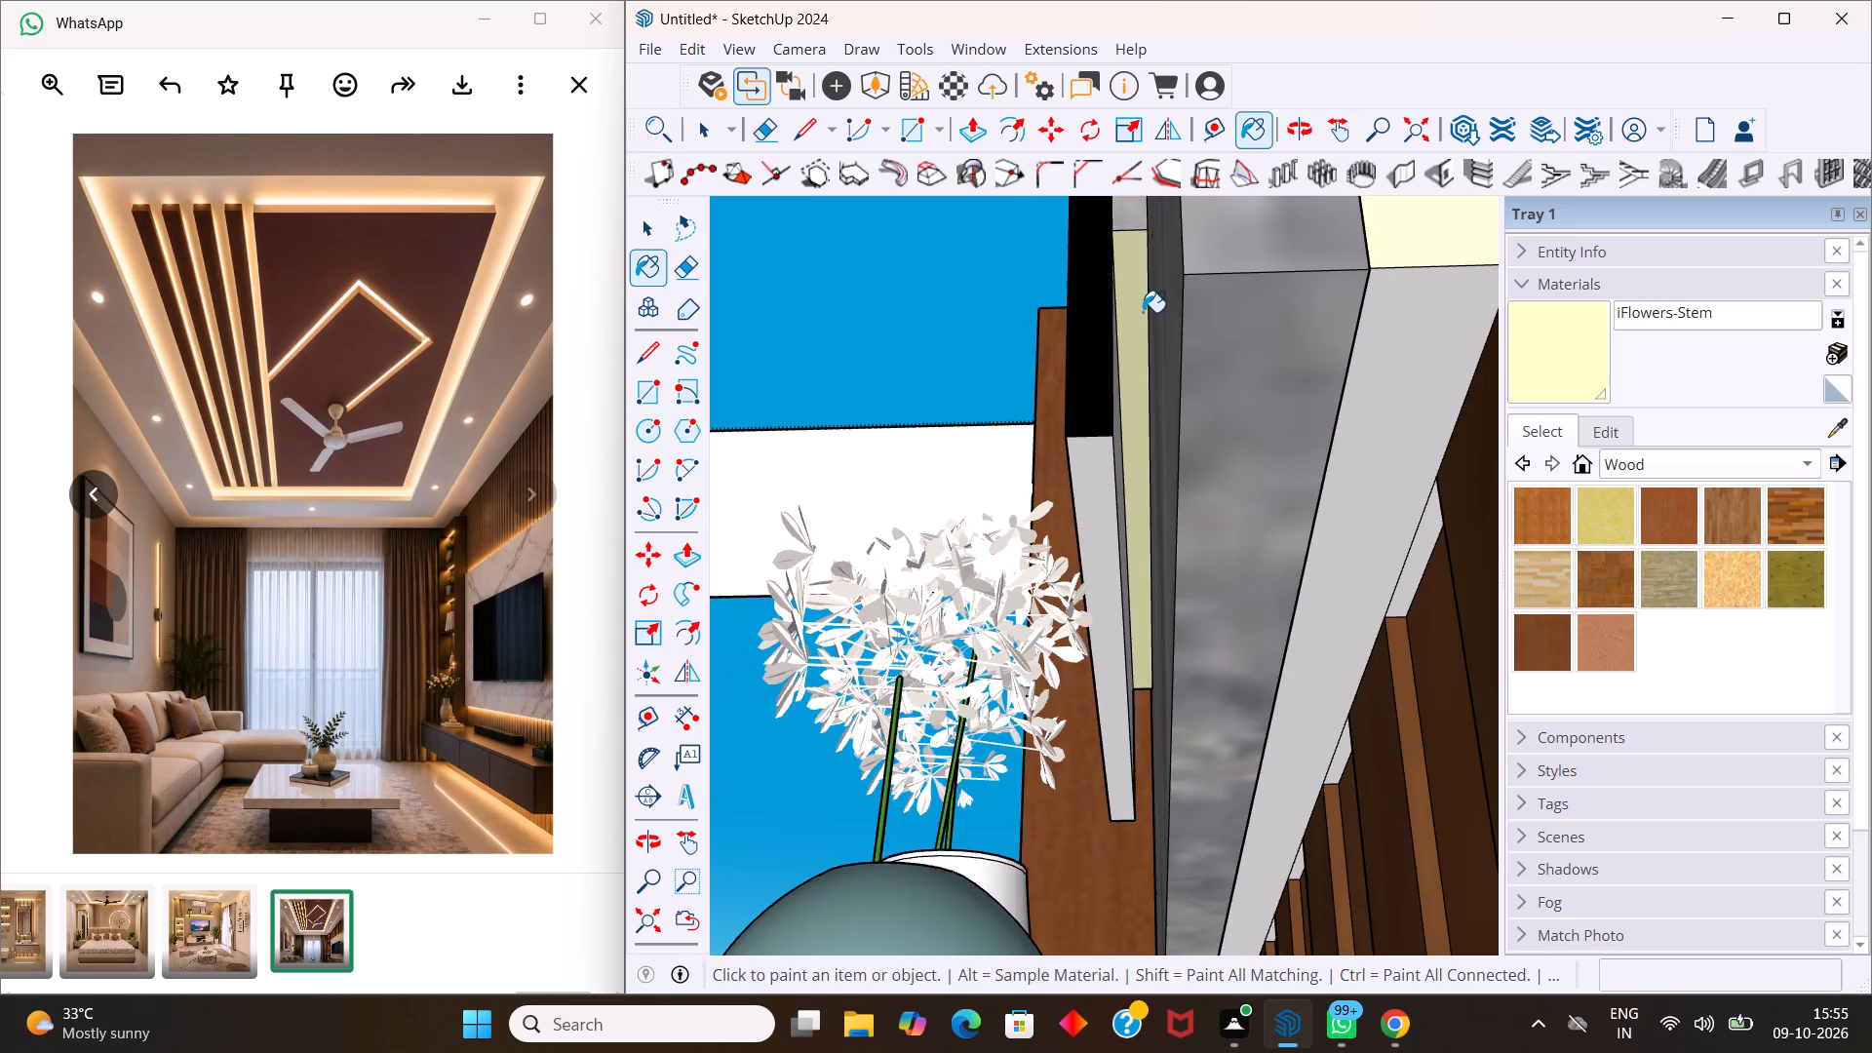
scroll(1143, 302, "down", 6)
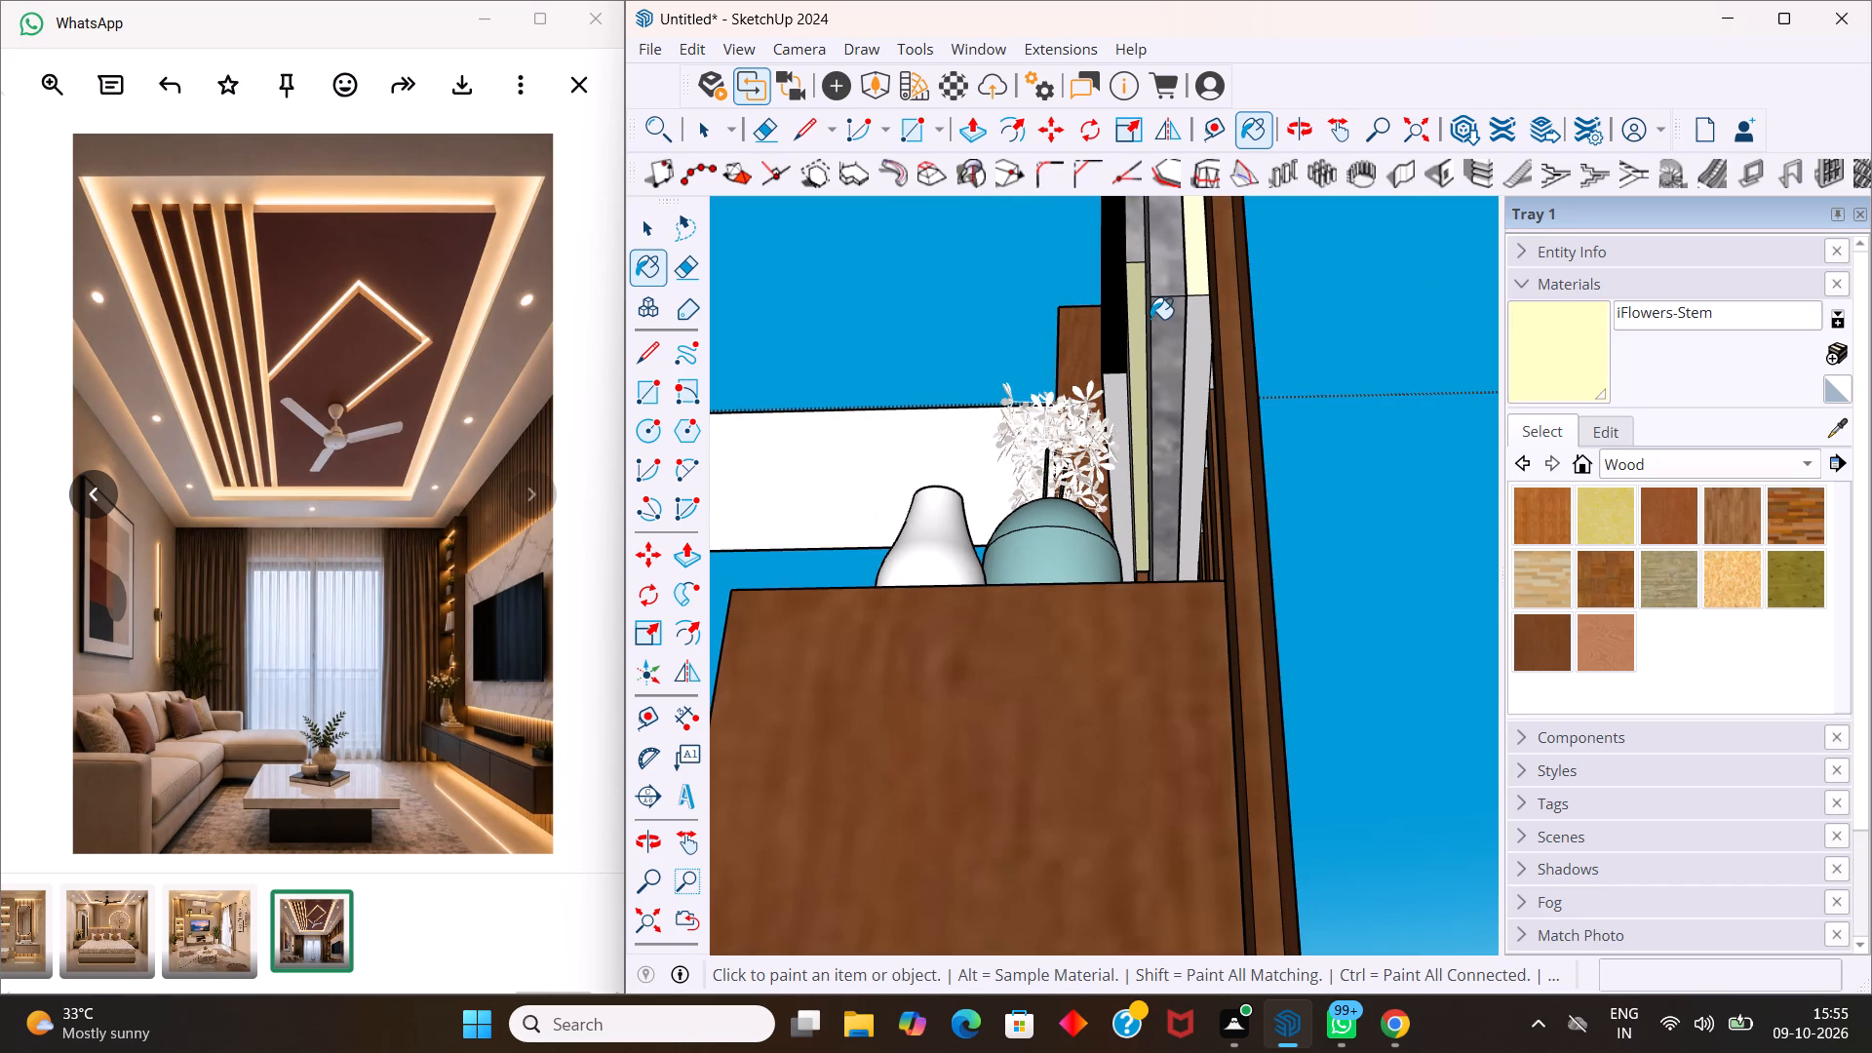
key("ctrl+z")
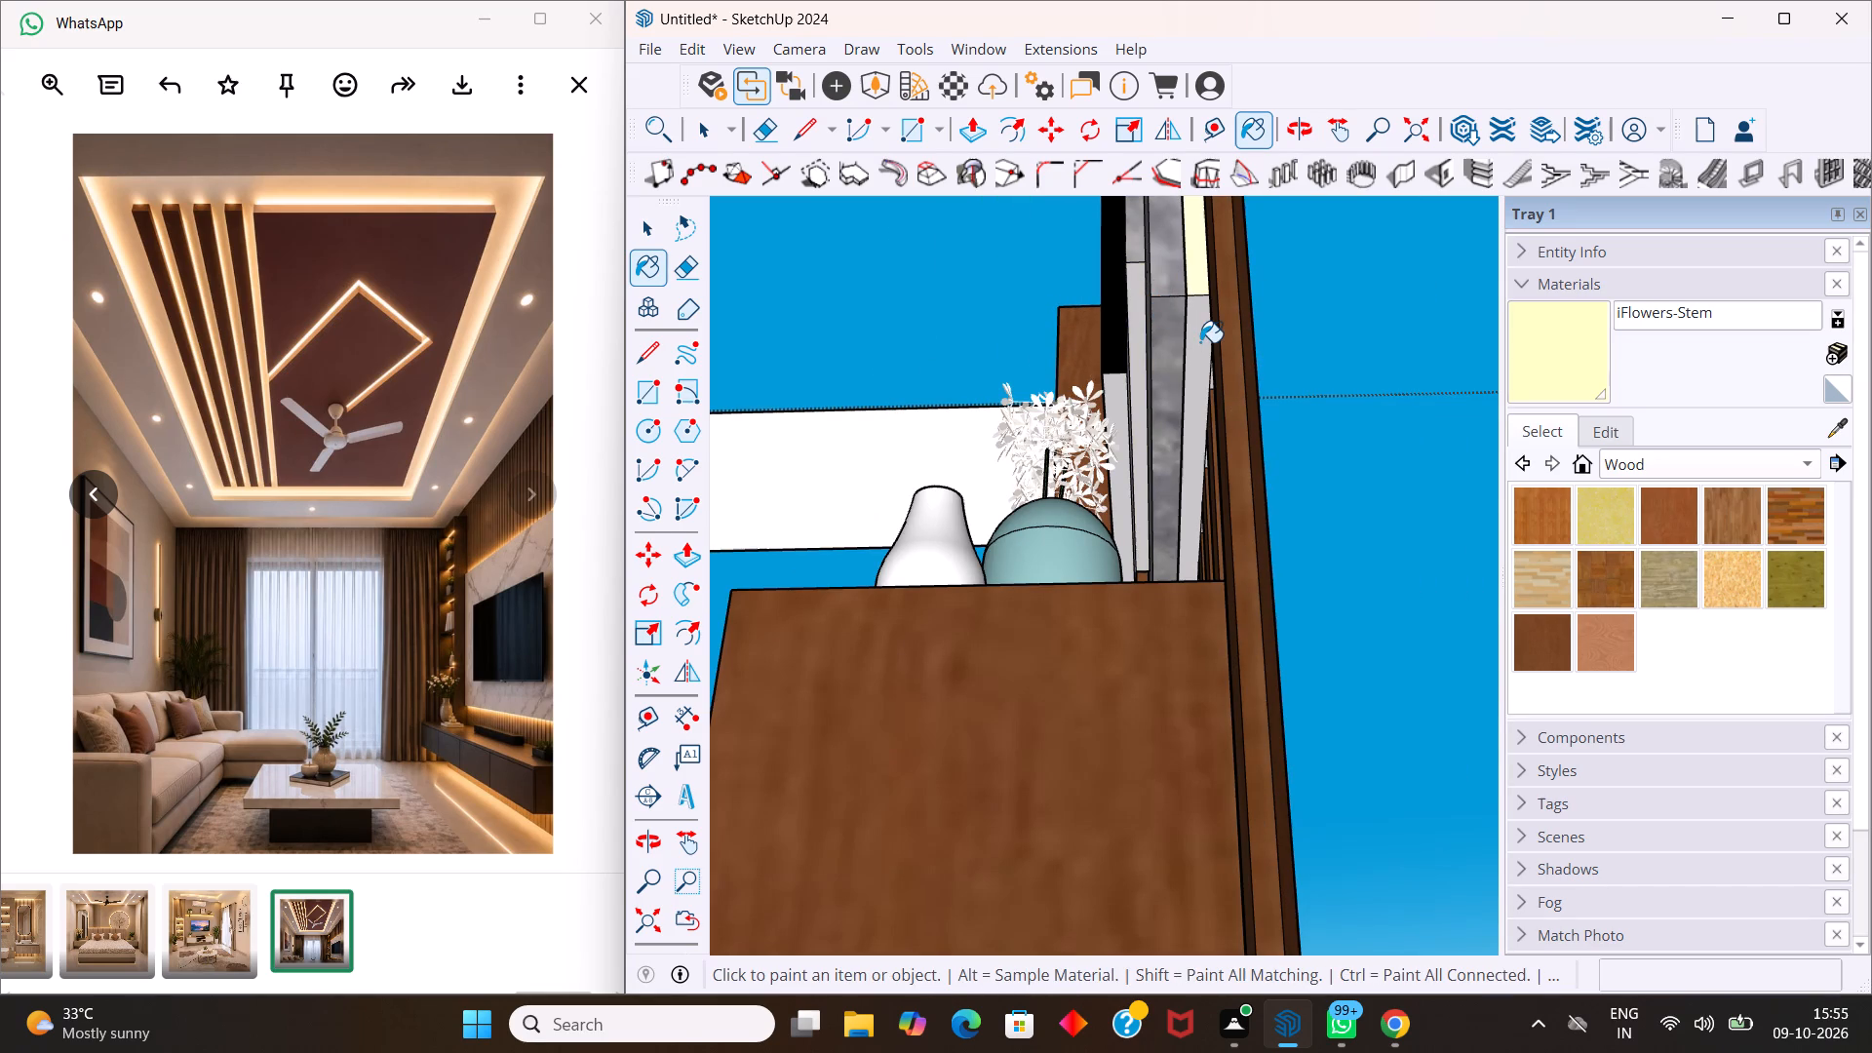
Paint the unpainted lower section of the backing strip's vertical edge, just above the TV cabinet, with iFlowers-Stem.
left_click(1200, 342)
key("space")
Close the open group of the furnished room section with the TV wall.
scroll(1204, 340, "down", 4)
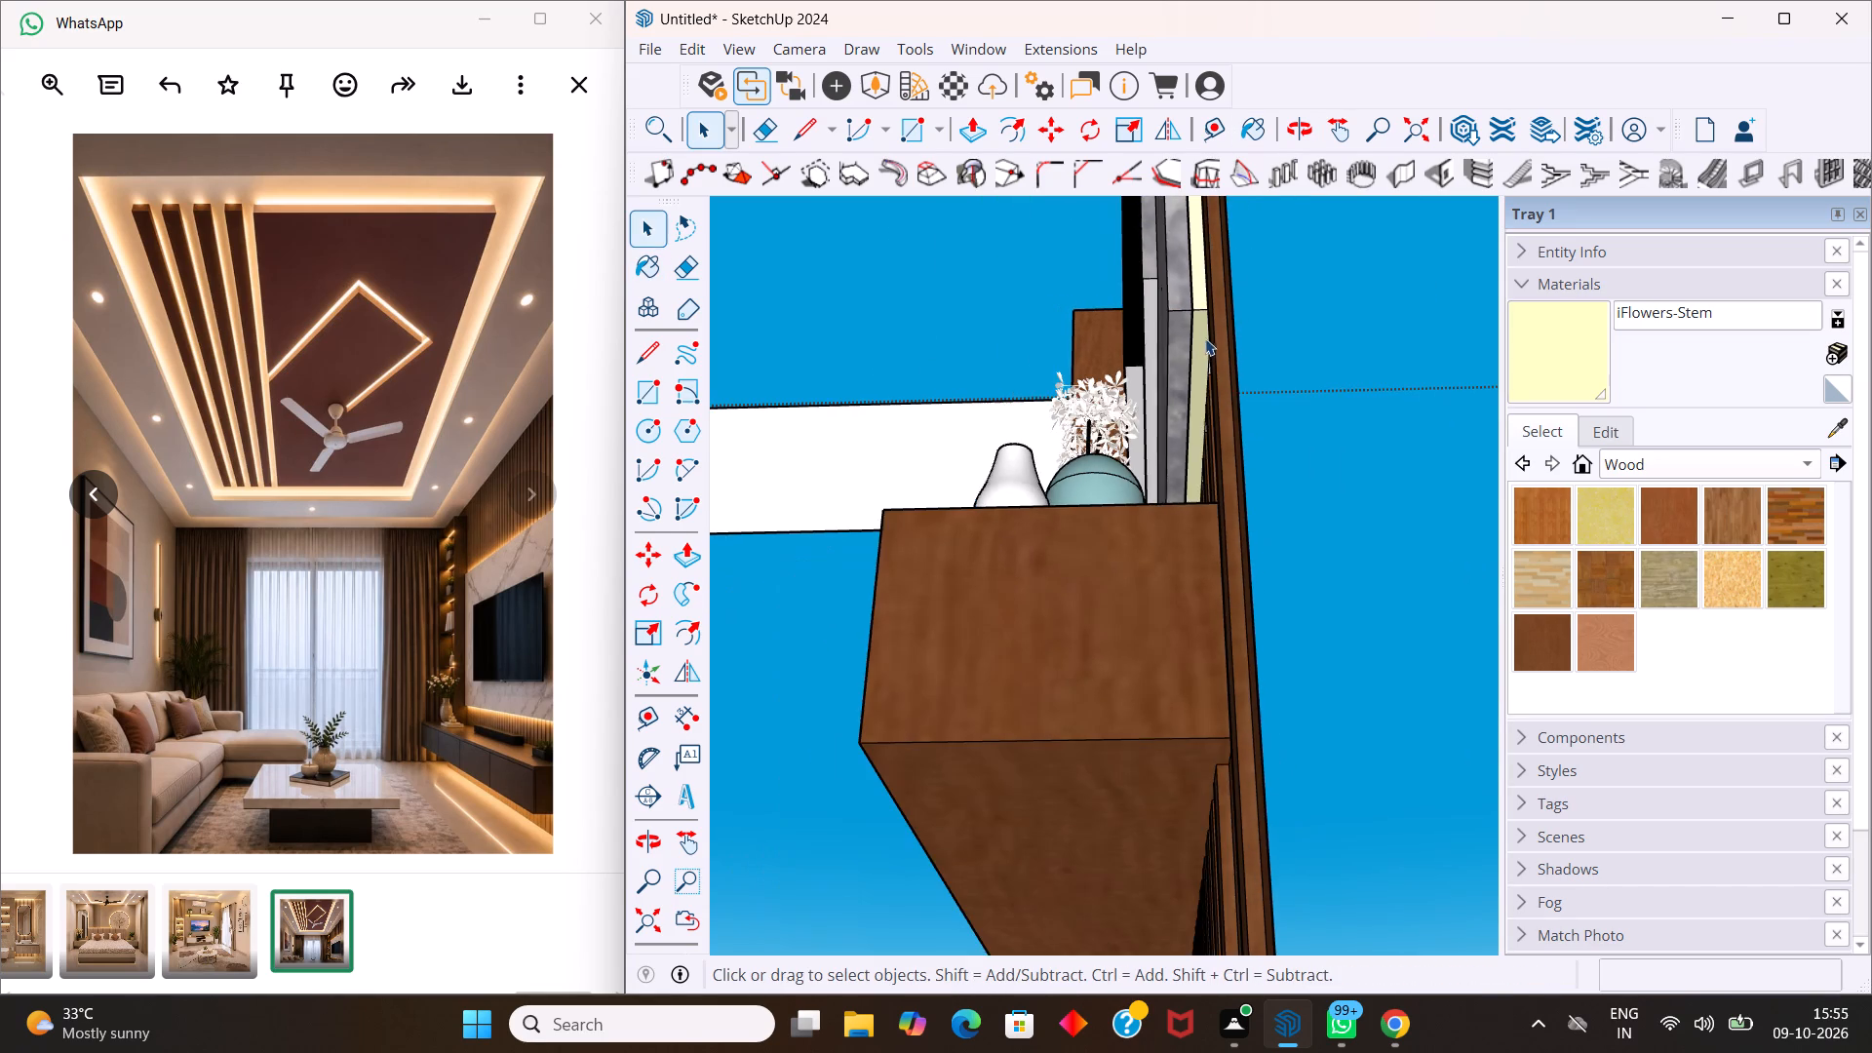
scroll(1206, 328, "down", 17)
scroll(1207, 296, "down", 10)
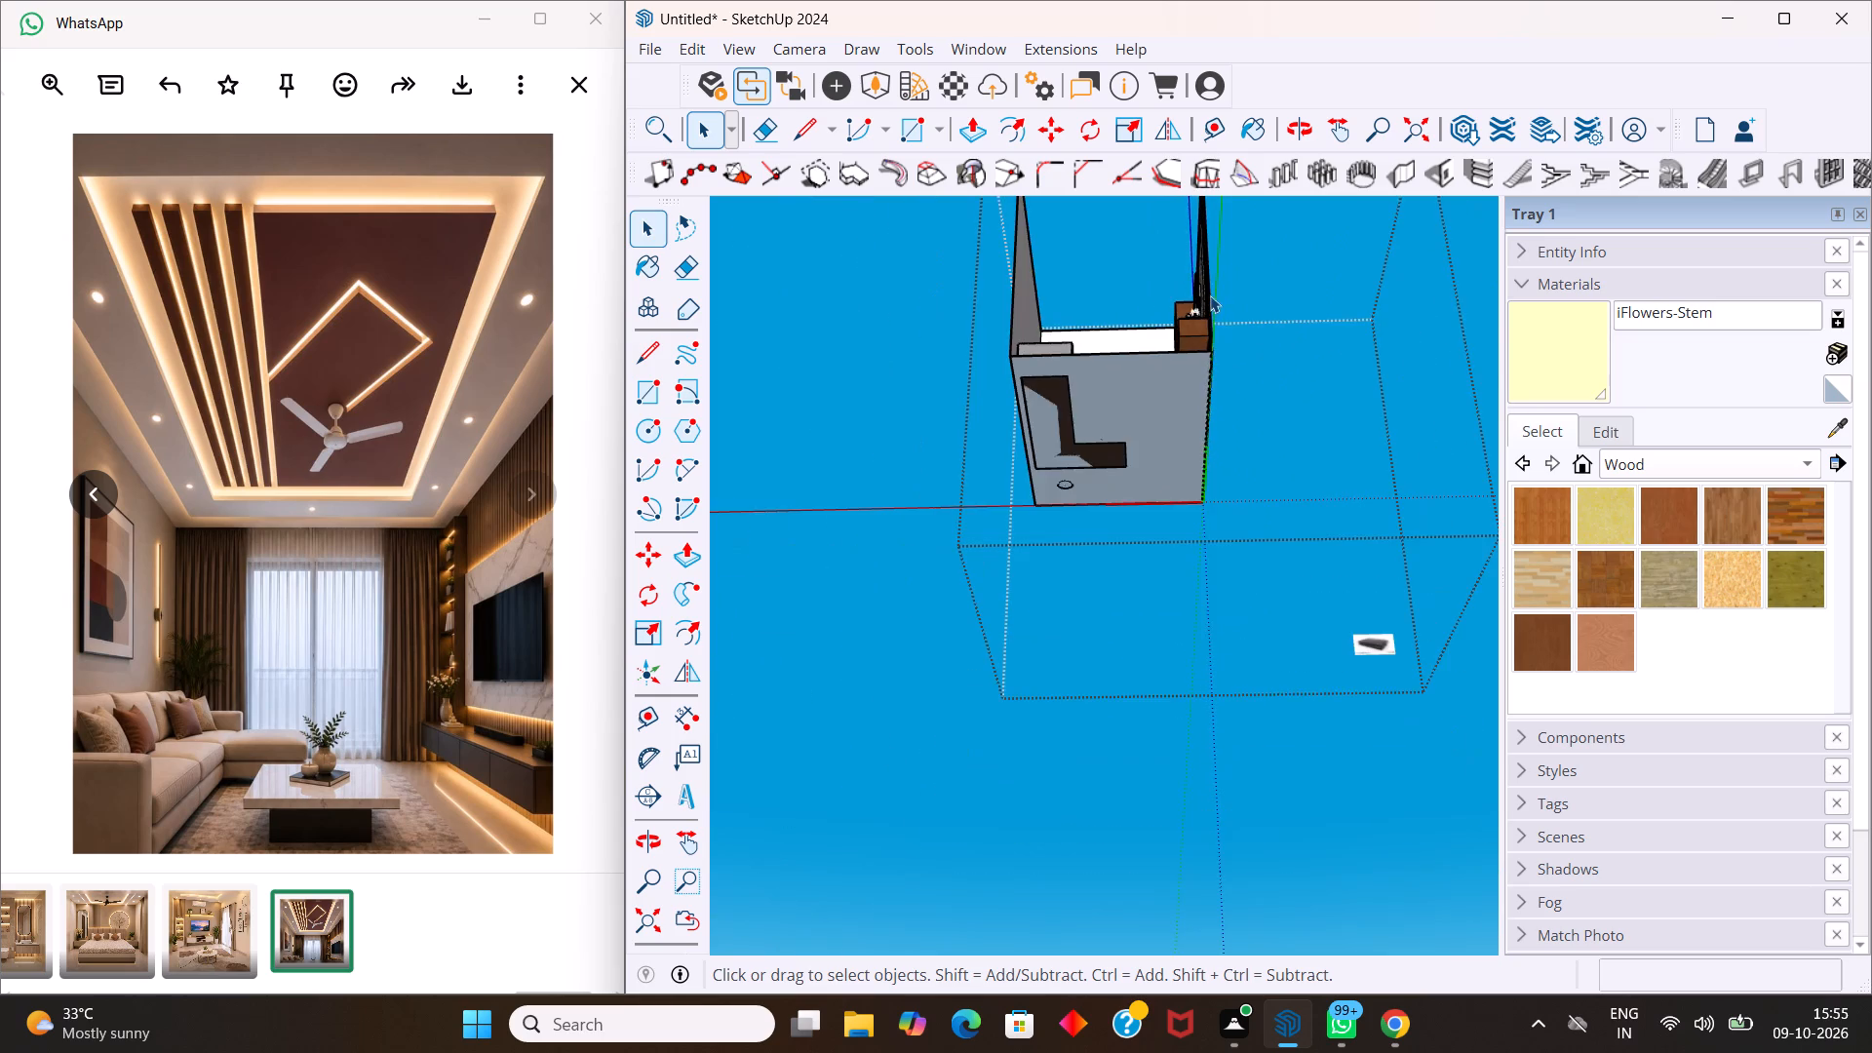
middle_click_drag(1211, 294, 1148, 528)
scroll(1194, 322, "down", 6)
middle_click_drag(1171, 246, 1175, 399)
scroll(1174, 260, "down", 1)
scroll(1182, 341, "down", 17)
scroll(1171, 218, "up", 4)
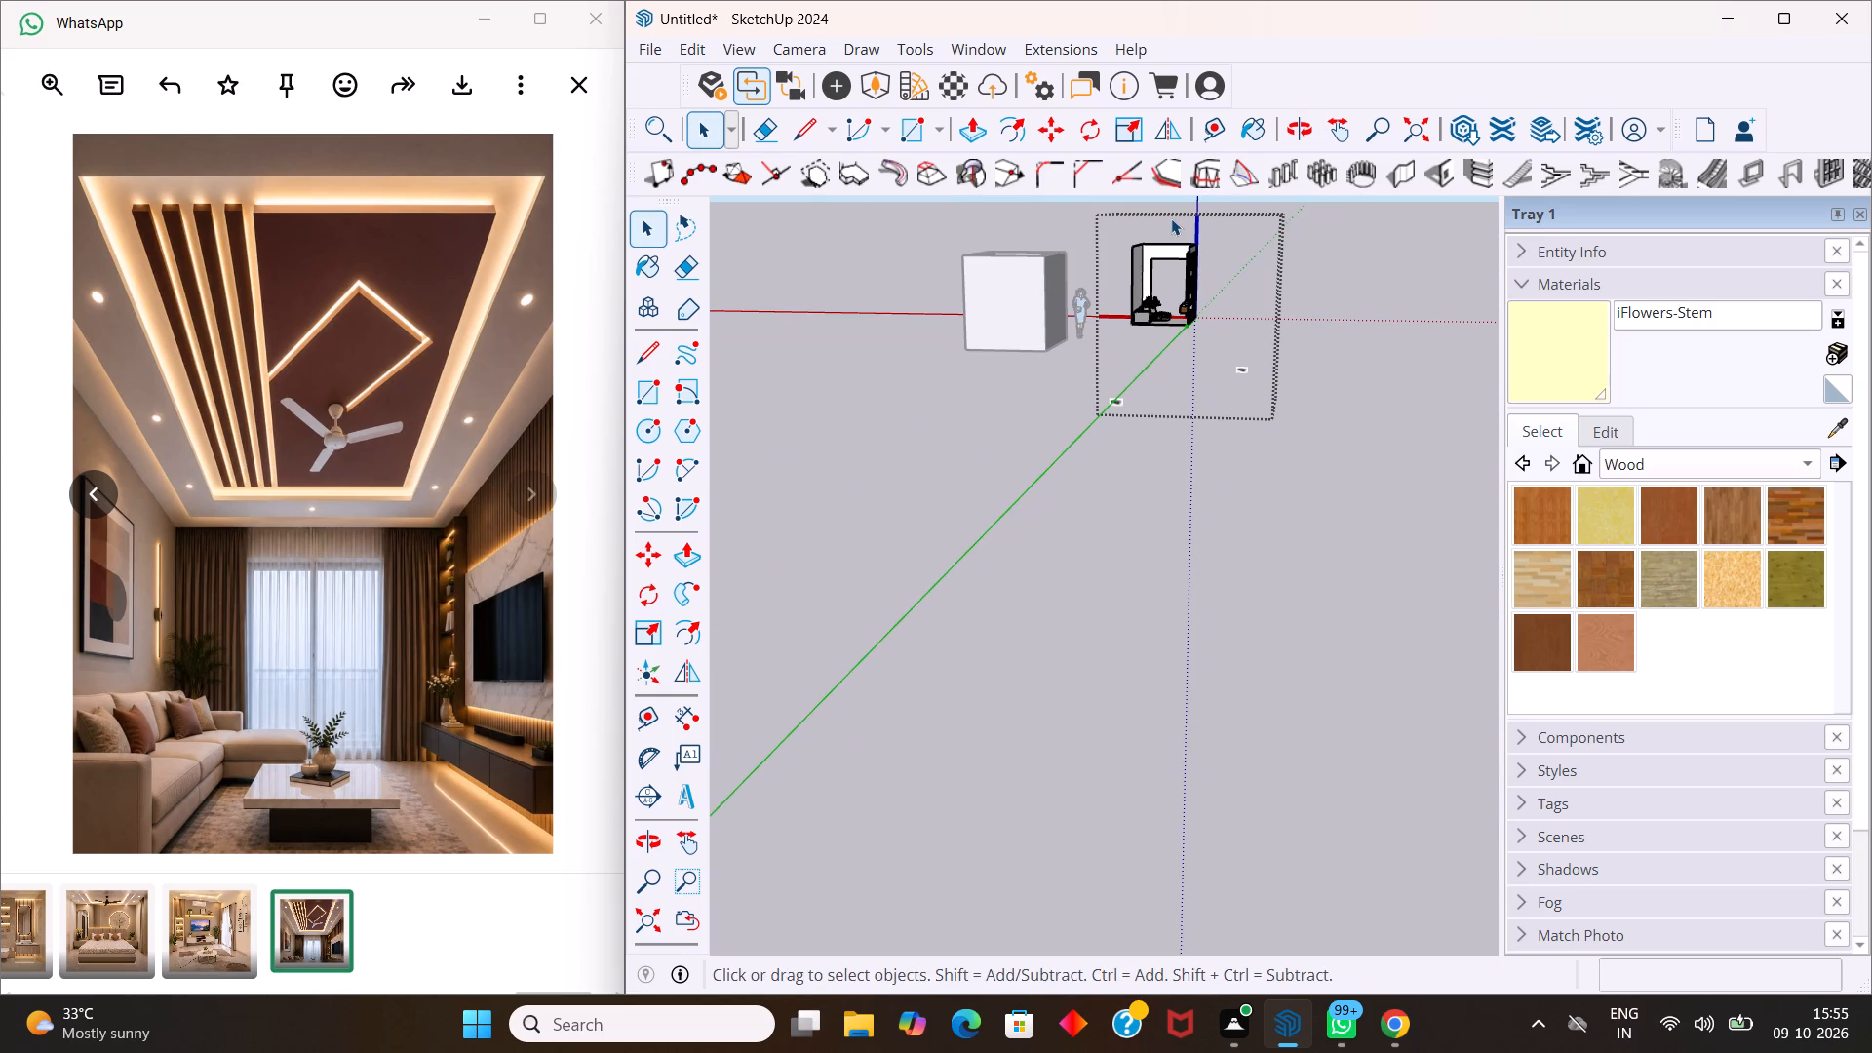
scroll(1160, 232, "up", 14)
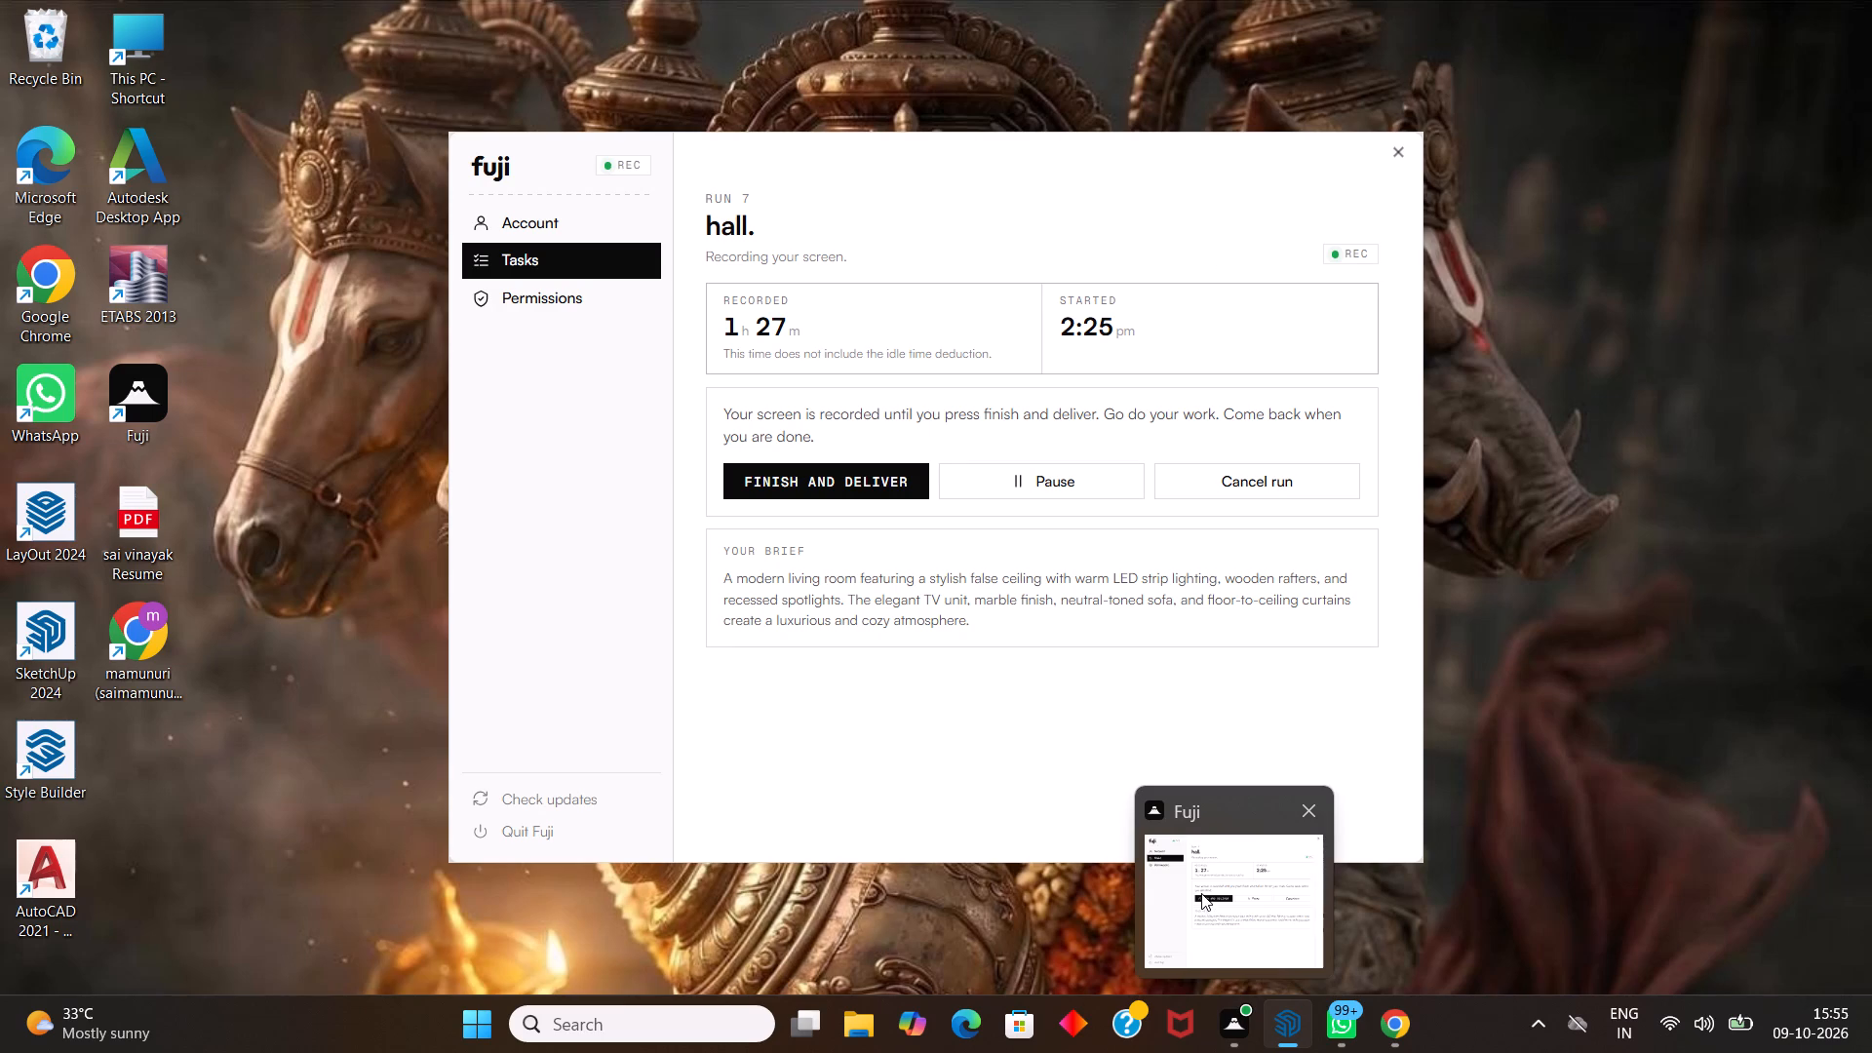
scroll(1139, 299, "down", 8)
middle_click_drag(1105, 298, 1205, 353)
scroll(1072, 215, "up", 9)
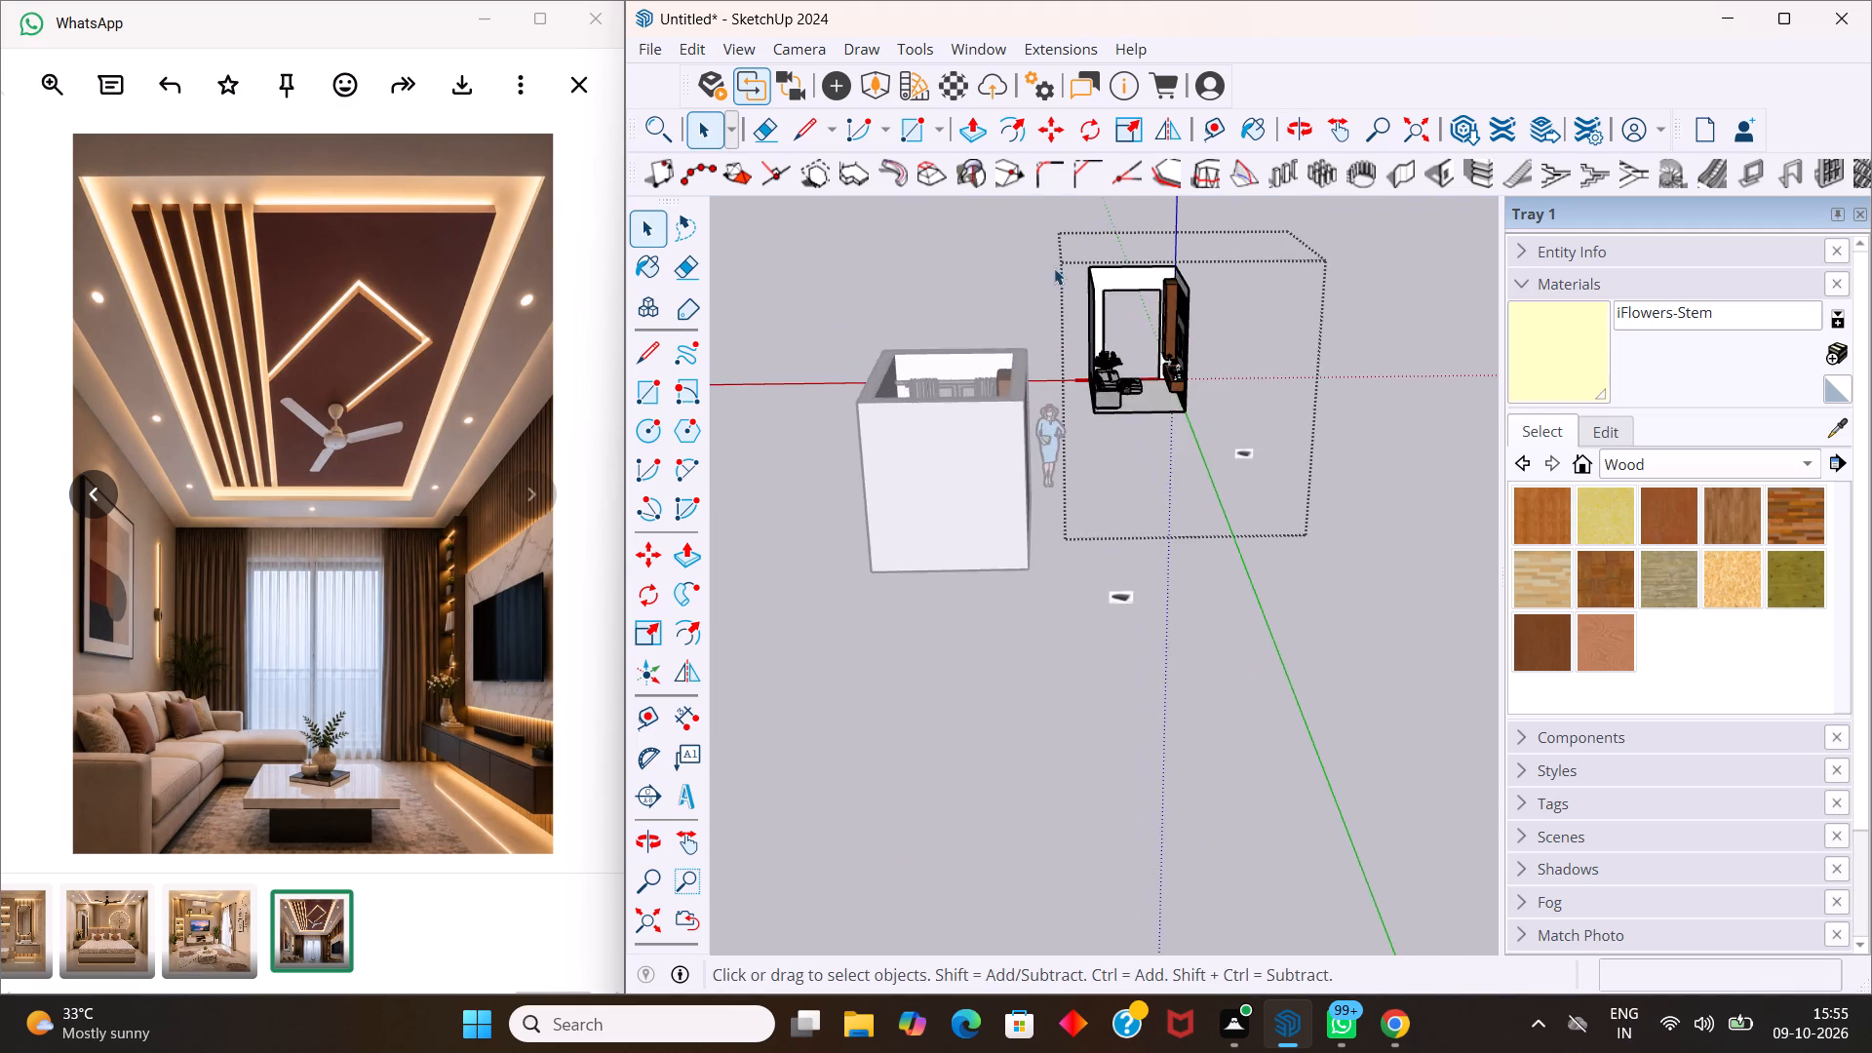
scroll(1083, 245, "up", 12)
middle_click_drag(1103, 261, 1104, 309)
scroll(1118, 273, "up", 2)
scroll(1119, 265, "down", 16)
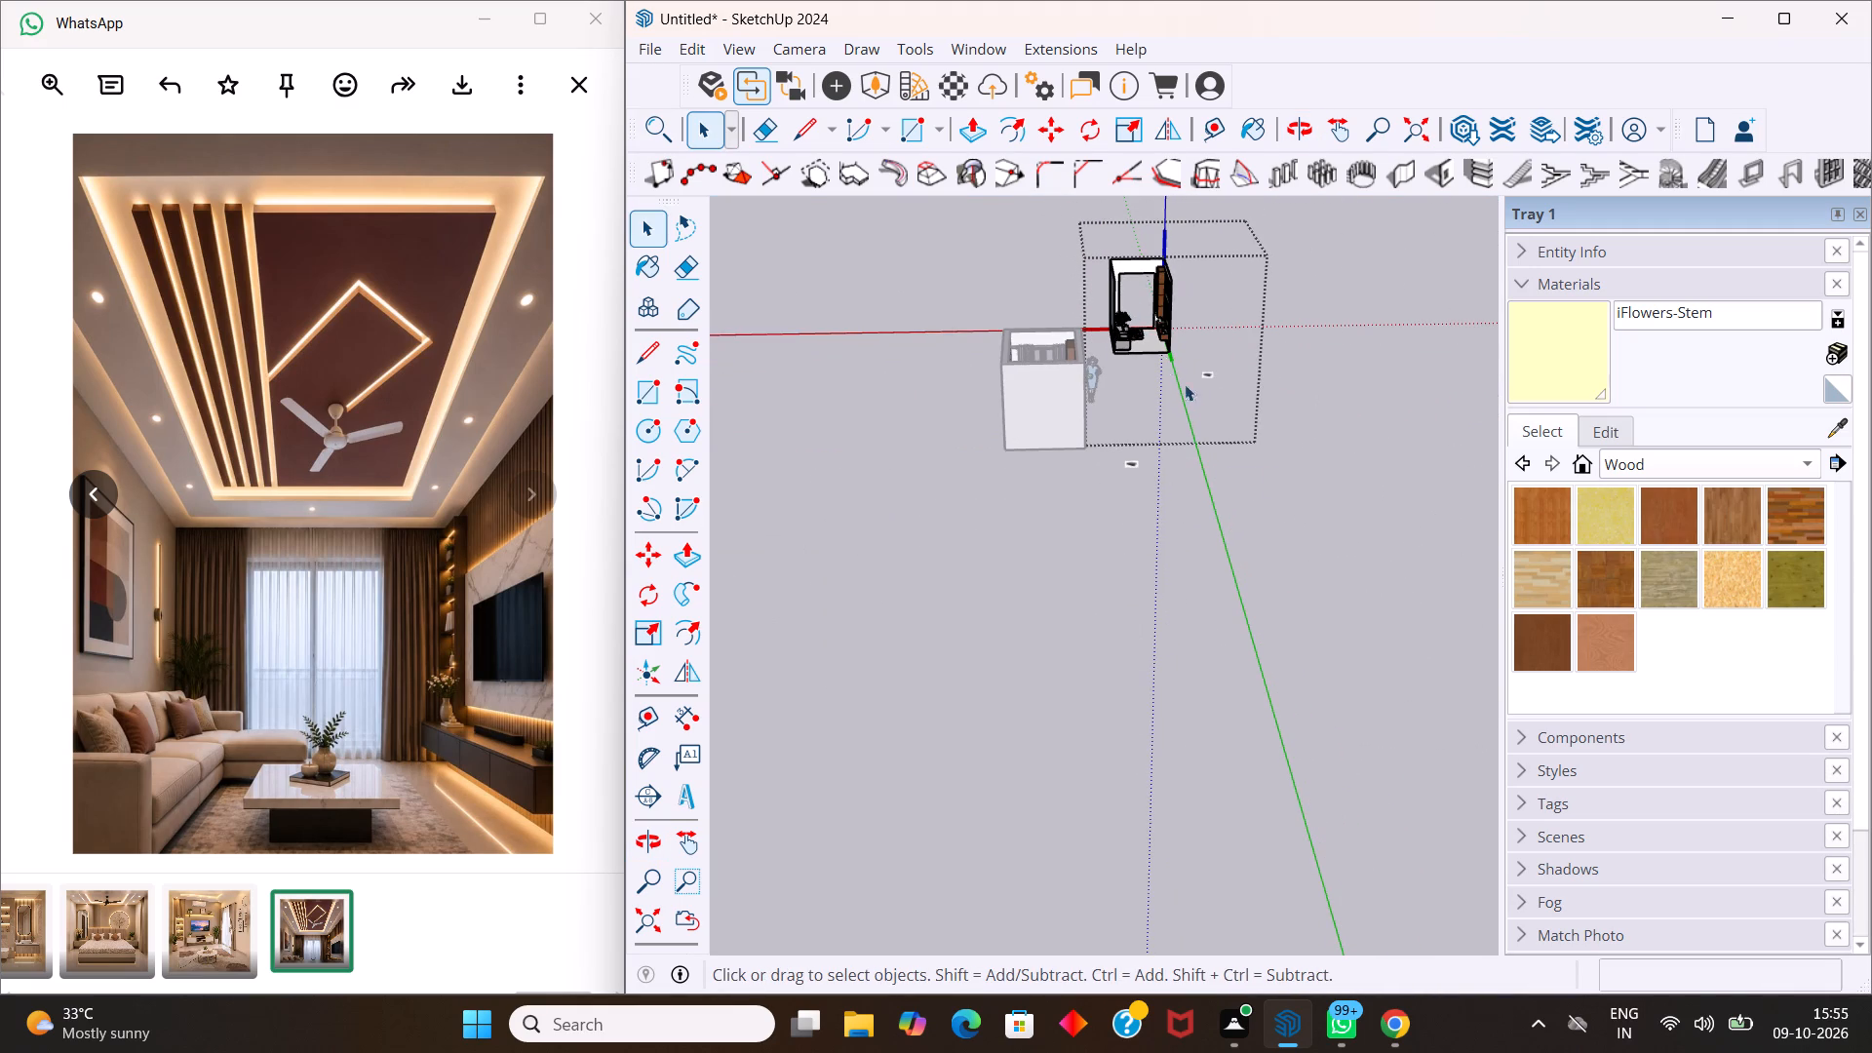
left_click(1303, 551)
Draw a 10' 6" by 7' 6" rectangle across the open top of the walled room, between the inner wall corners.
scroll(1024, 287, "up", 7)
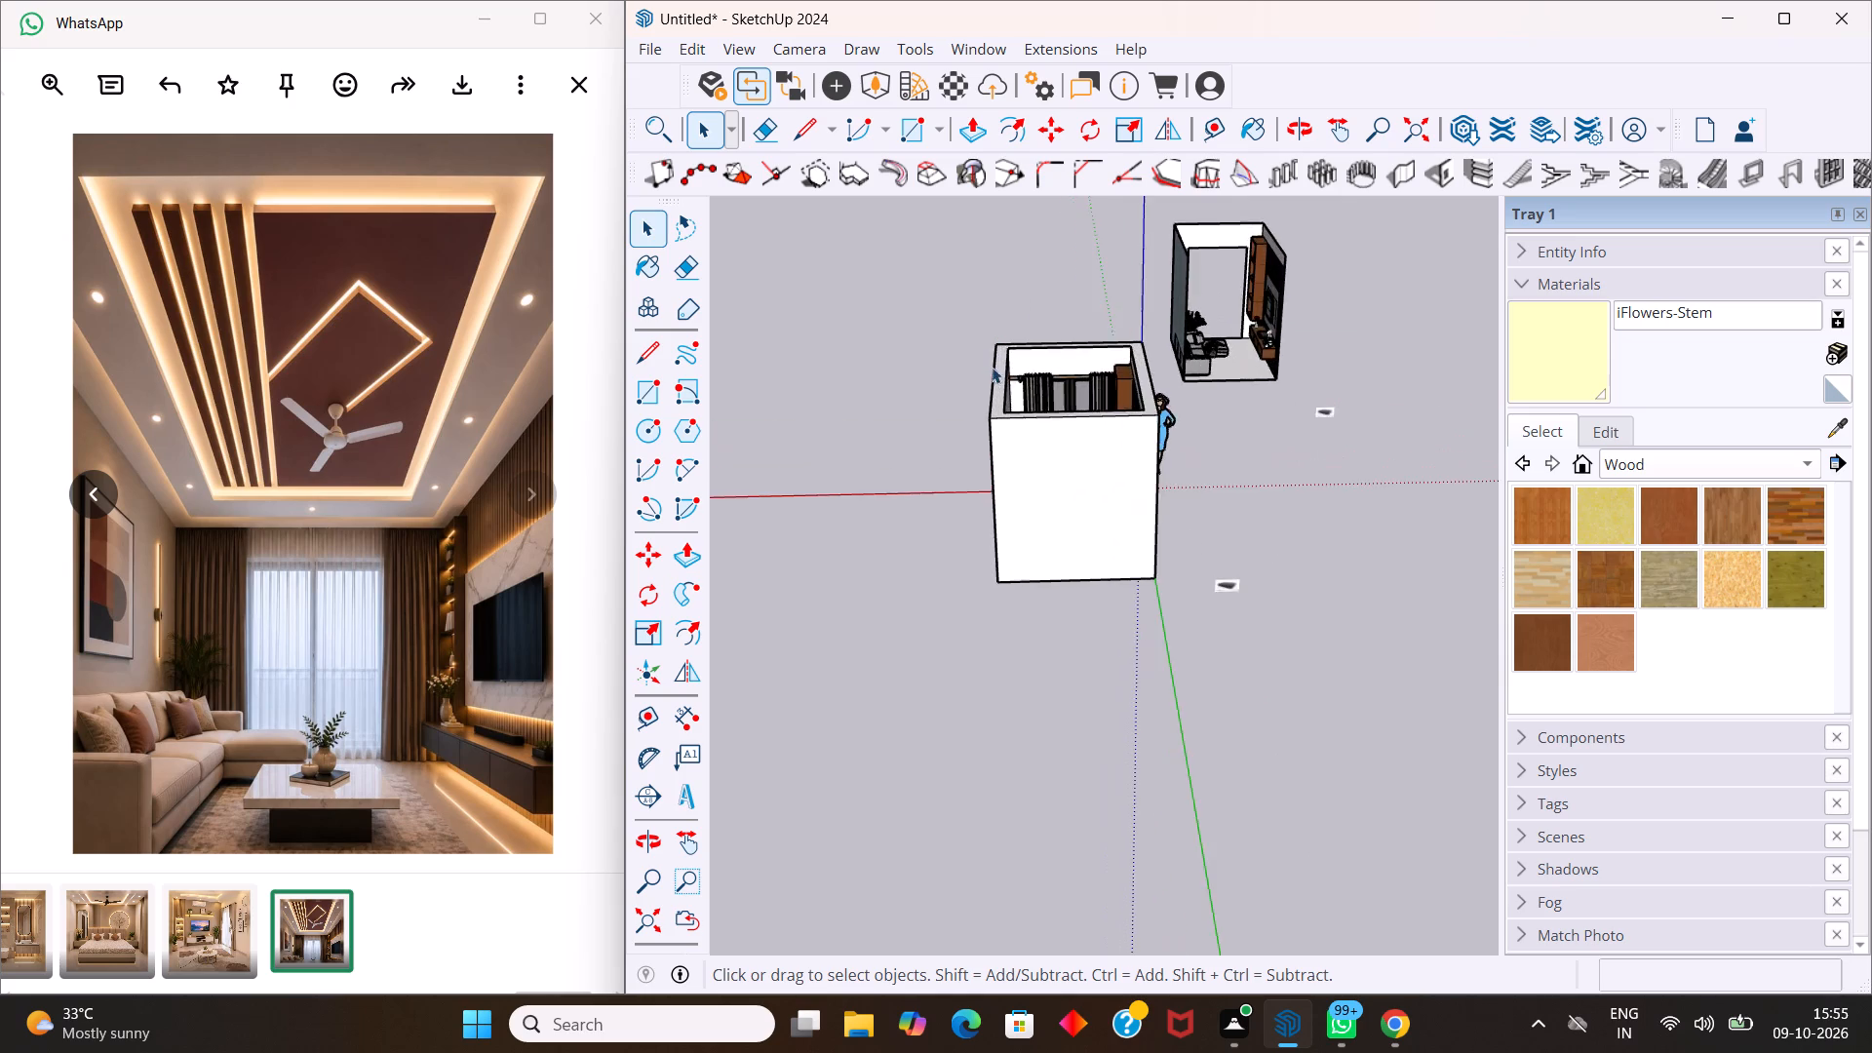
scroll(992, 367, "up", 4)
middle_click_drag(1008, 375, 1050, 543)
scroll(1070, 460, "up", 4)
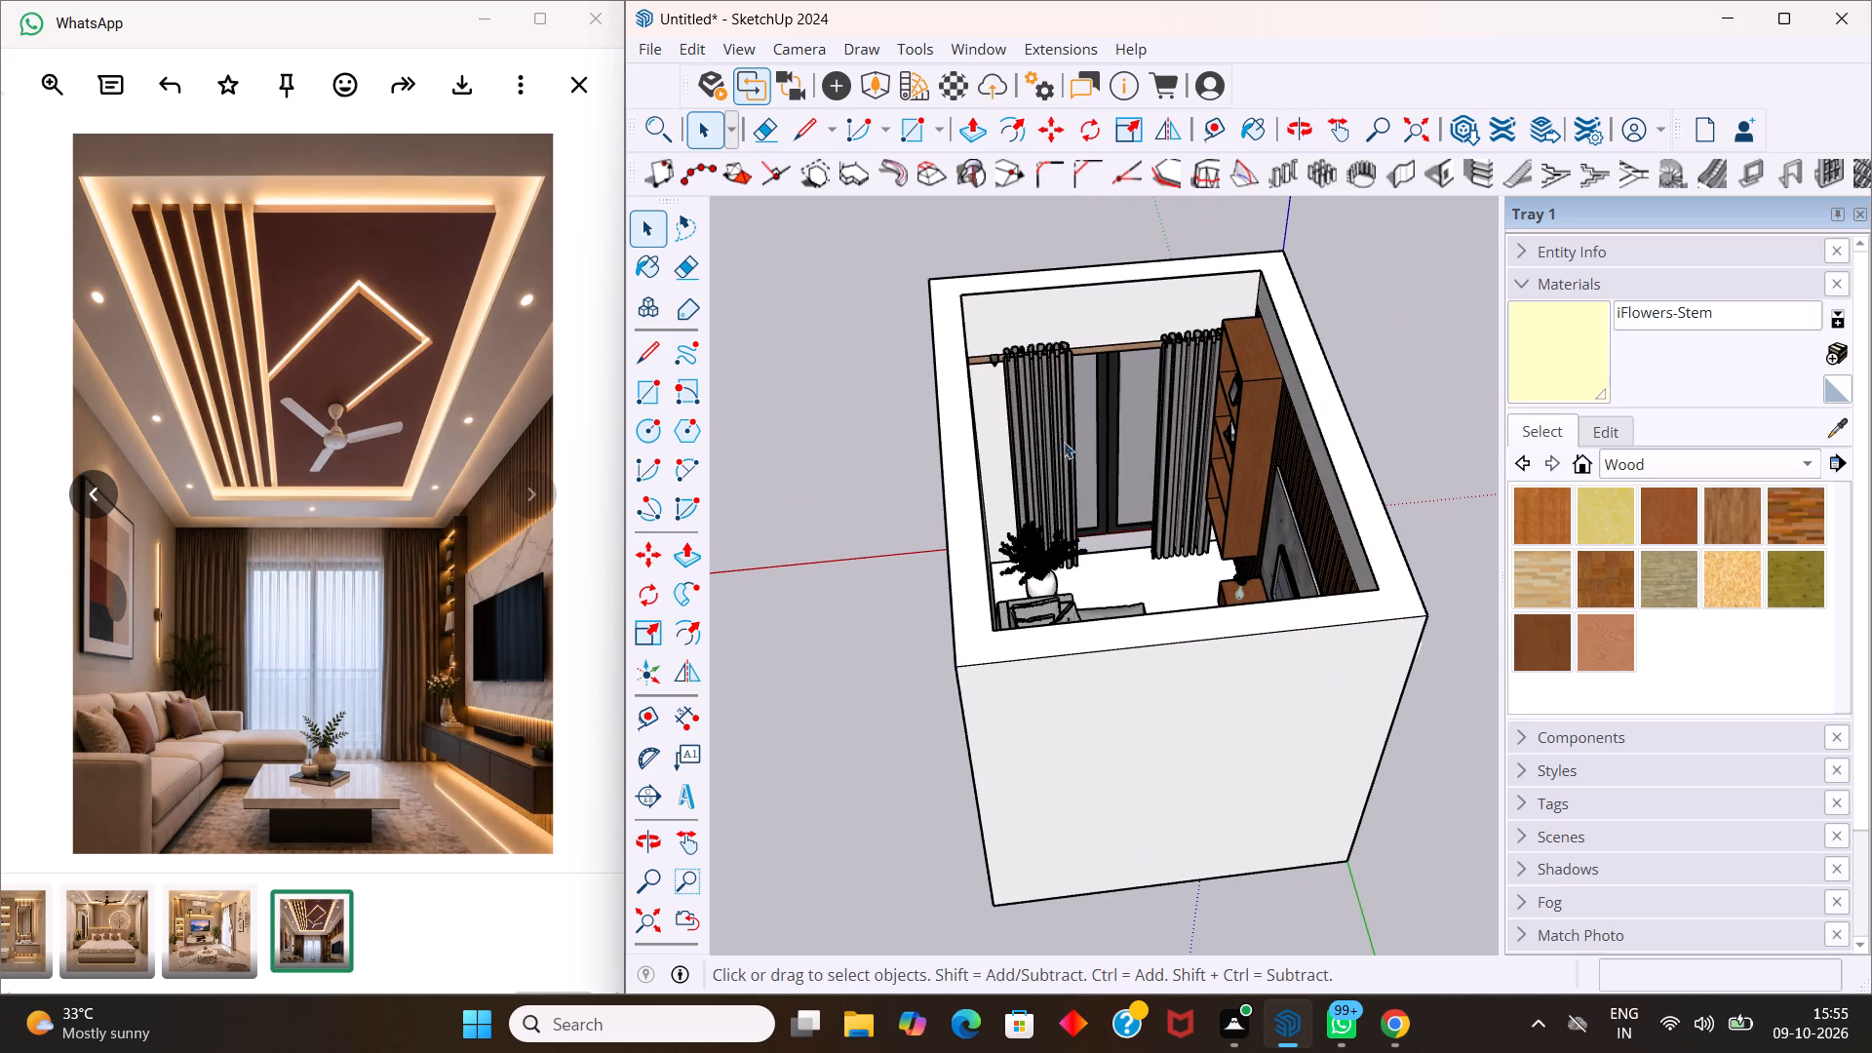
type("rr")
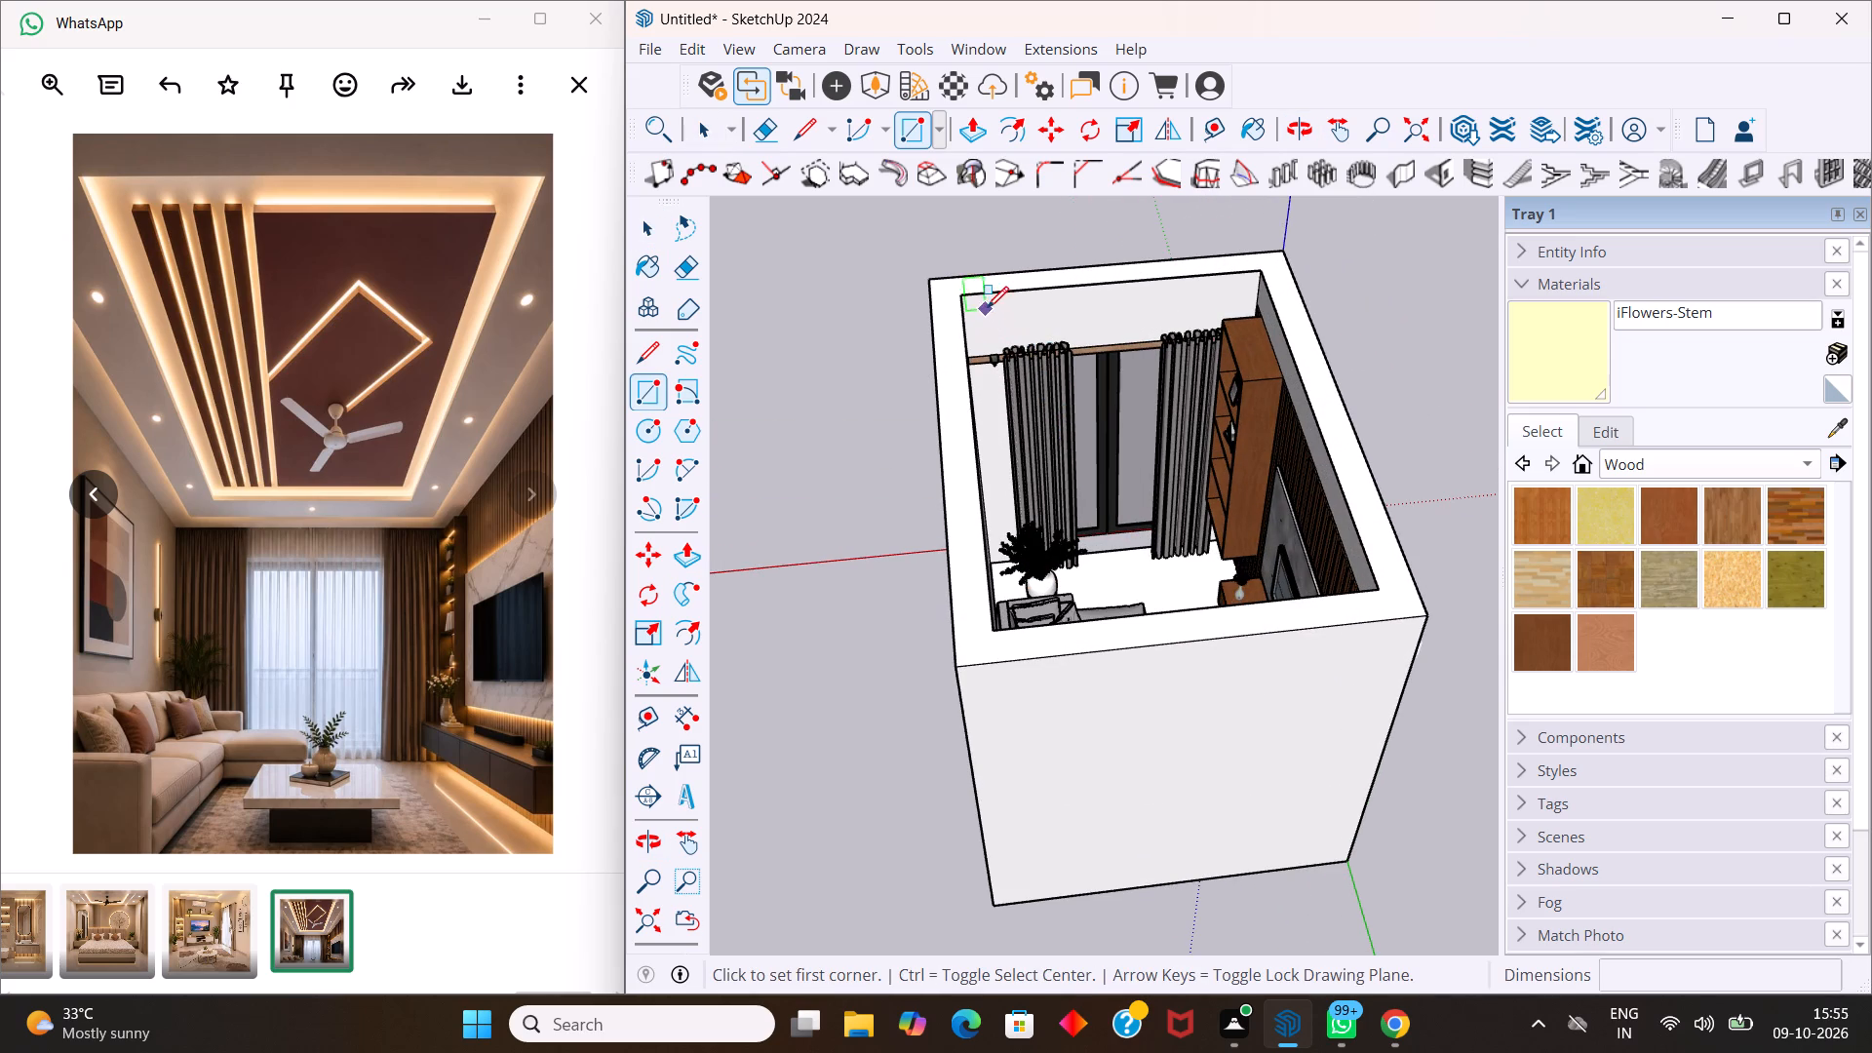
left_click(966, 299)
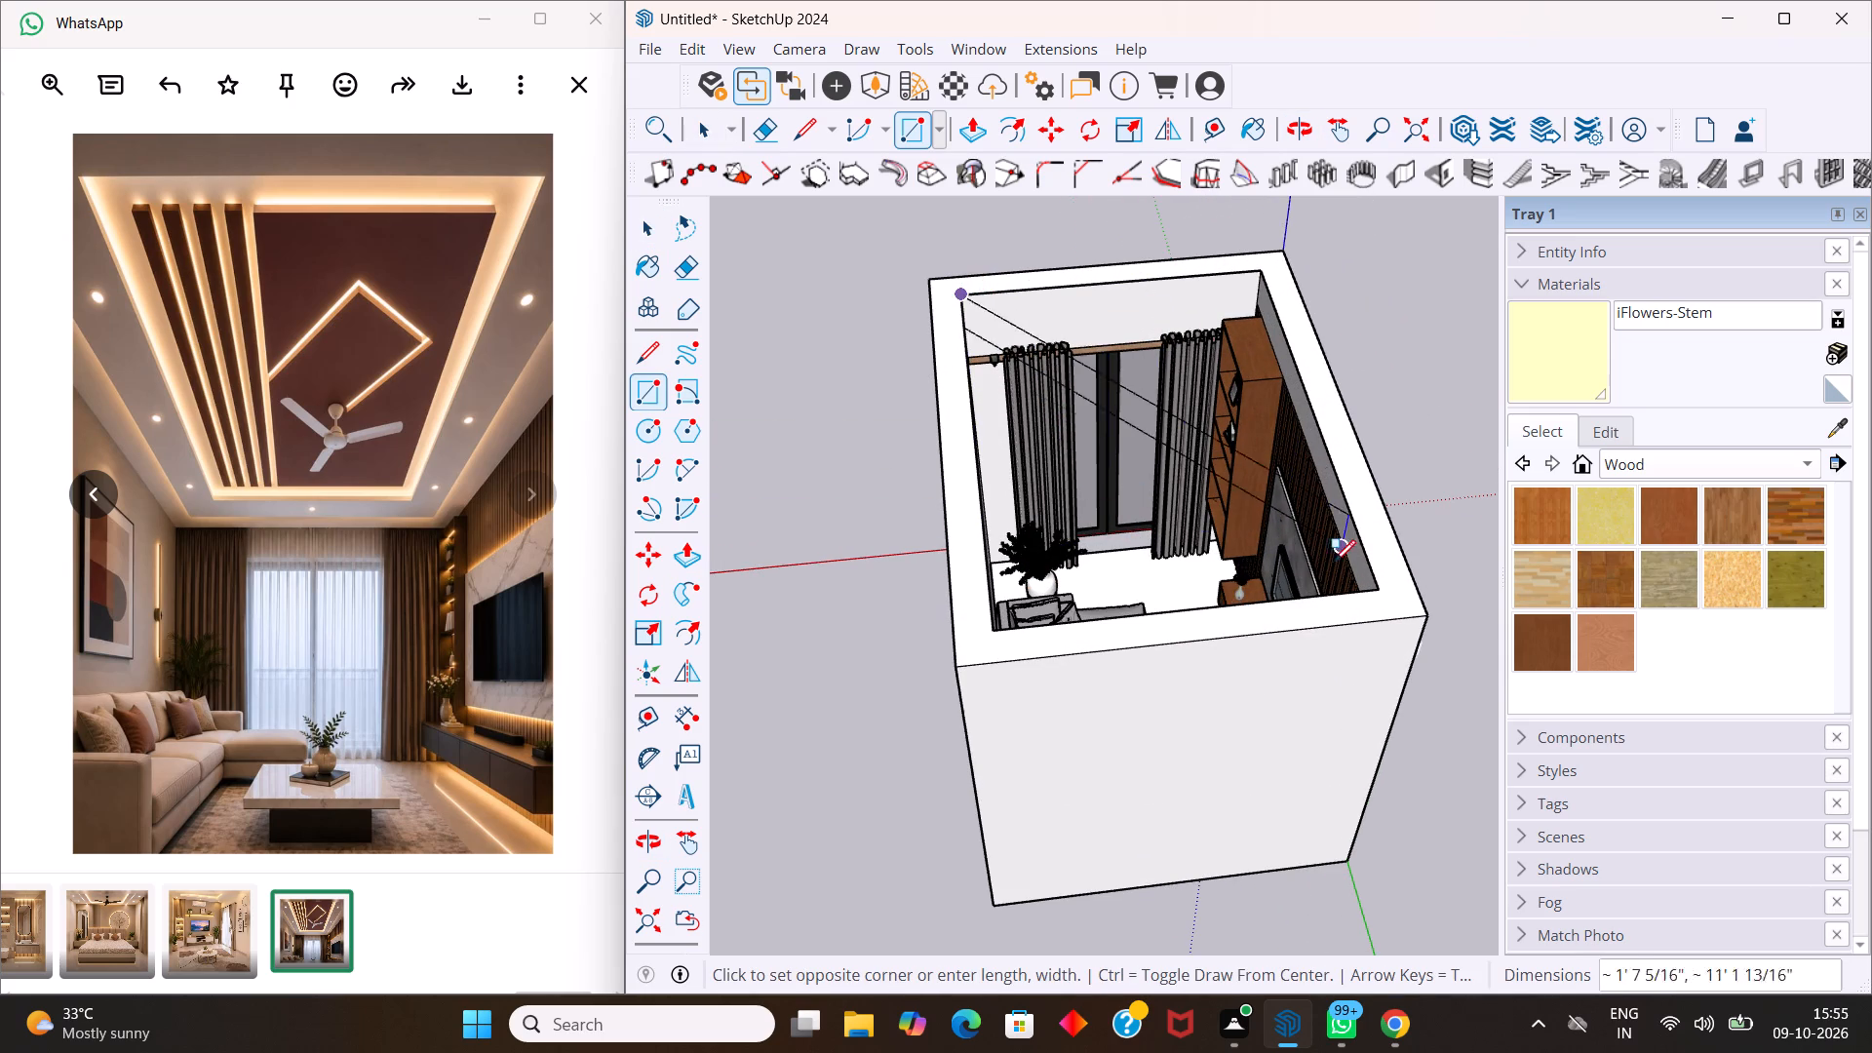
left_click(1376, 593)
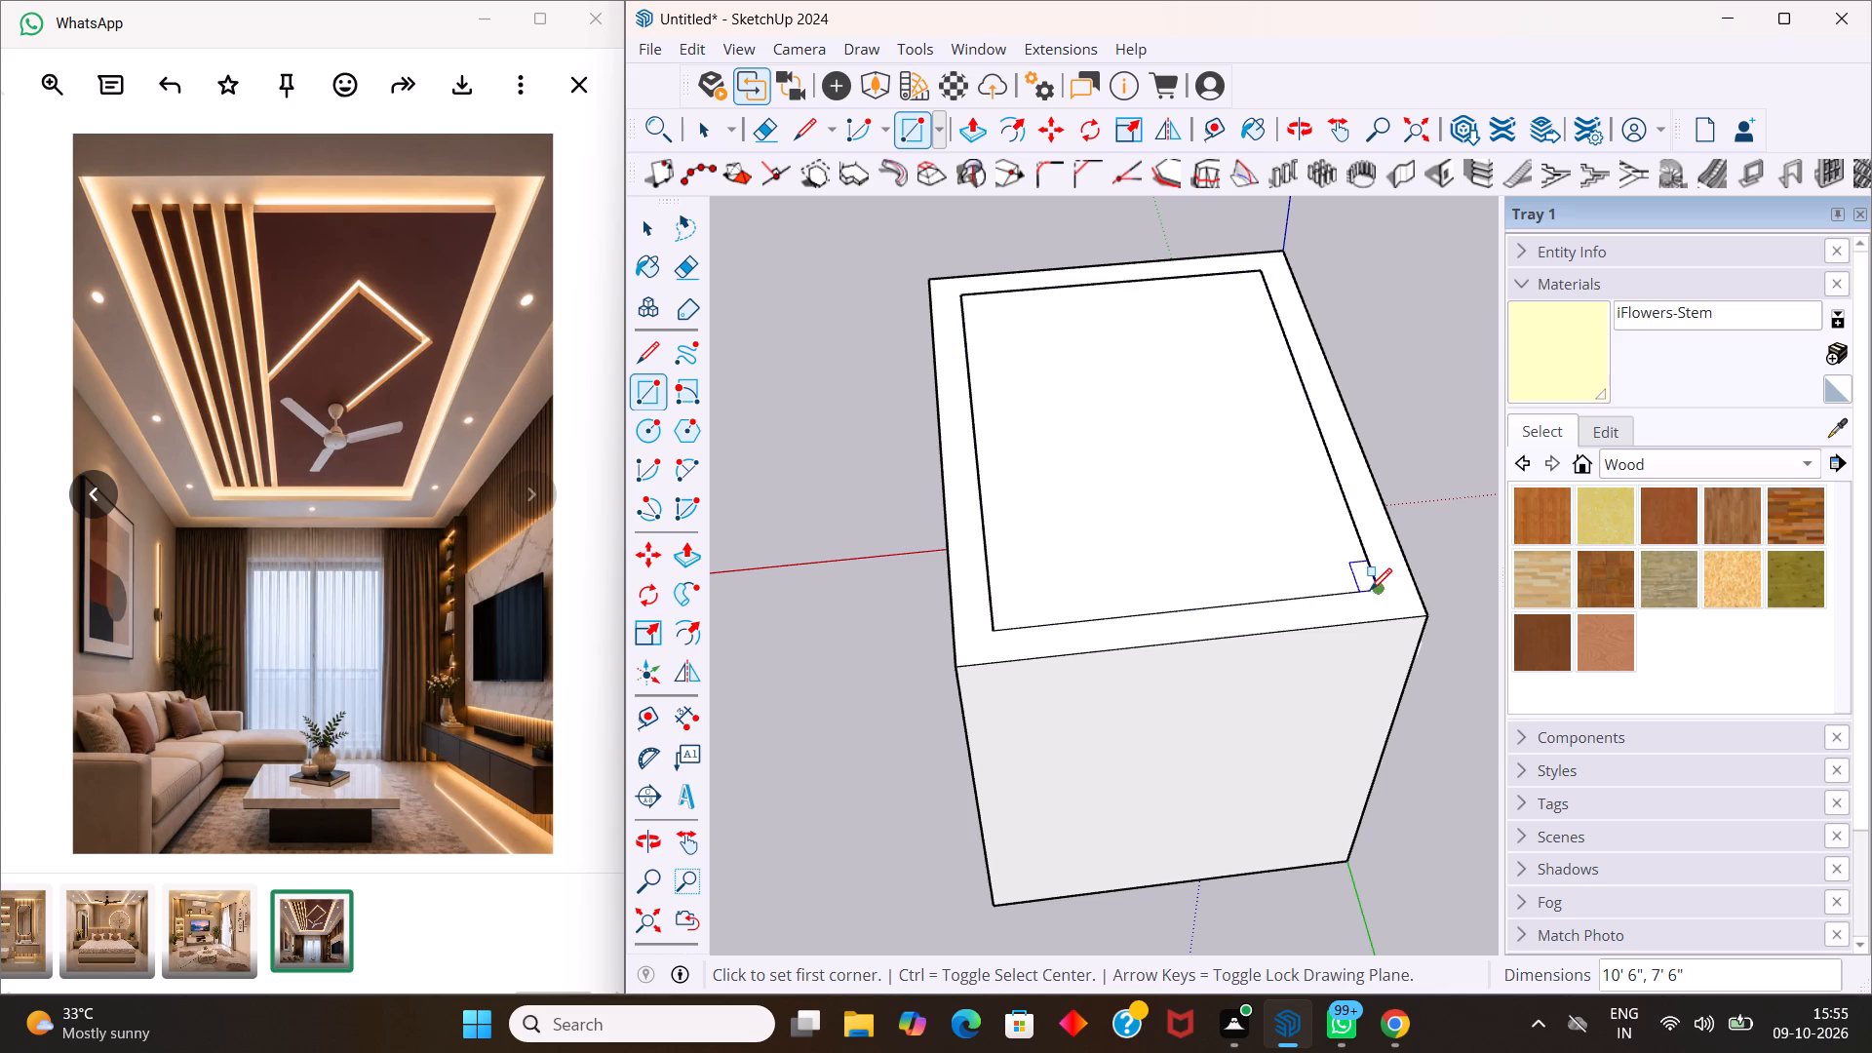
Make the new ceiling rectangle face a group.
key("space")
left_click(1251, 517)
right_click(1245, 515)
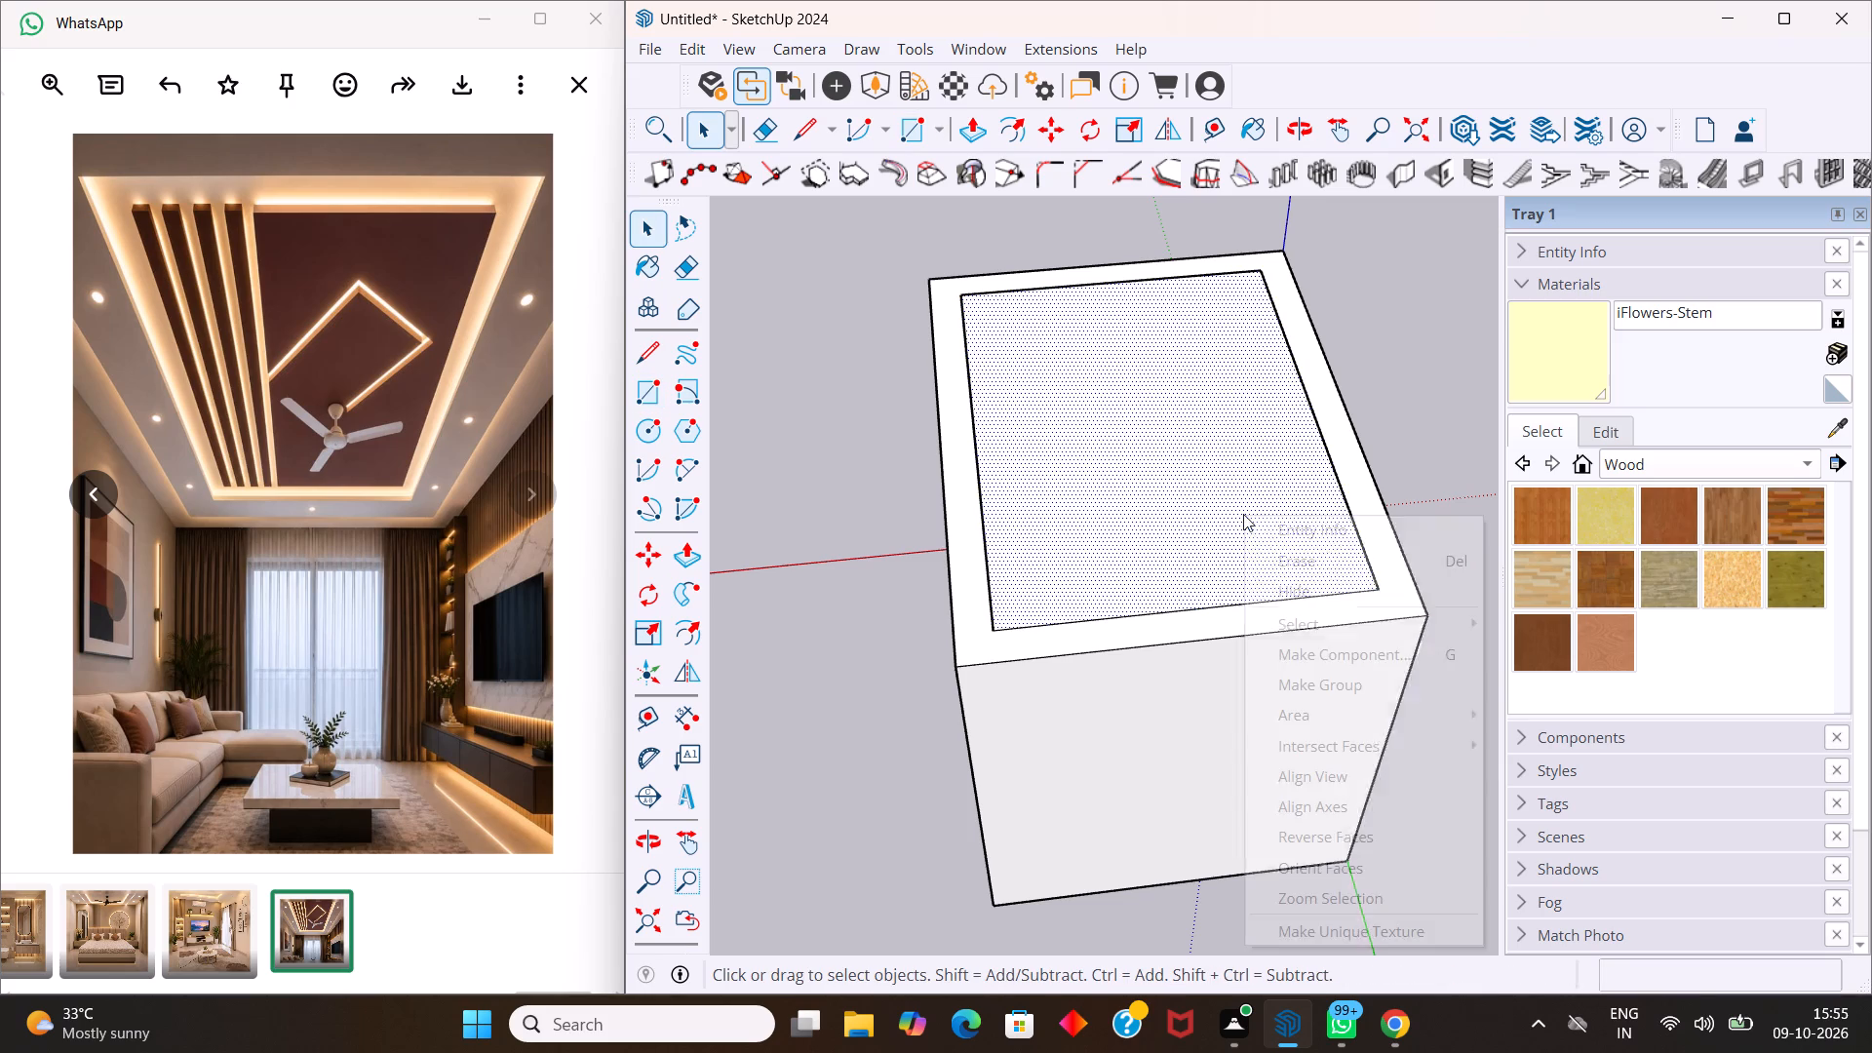
left_click(1327, 685)
Open the ceiling group and extrude its face upward by 1'.
triple_click(1261, 548)
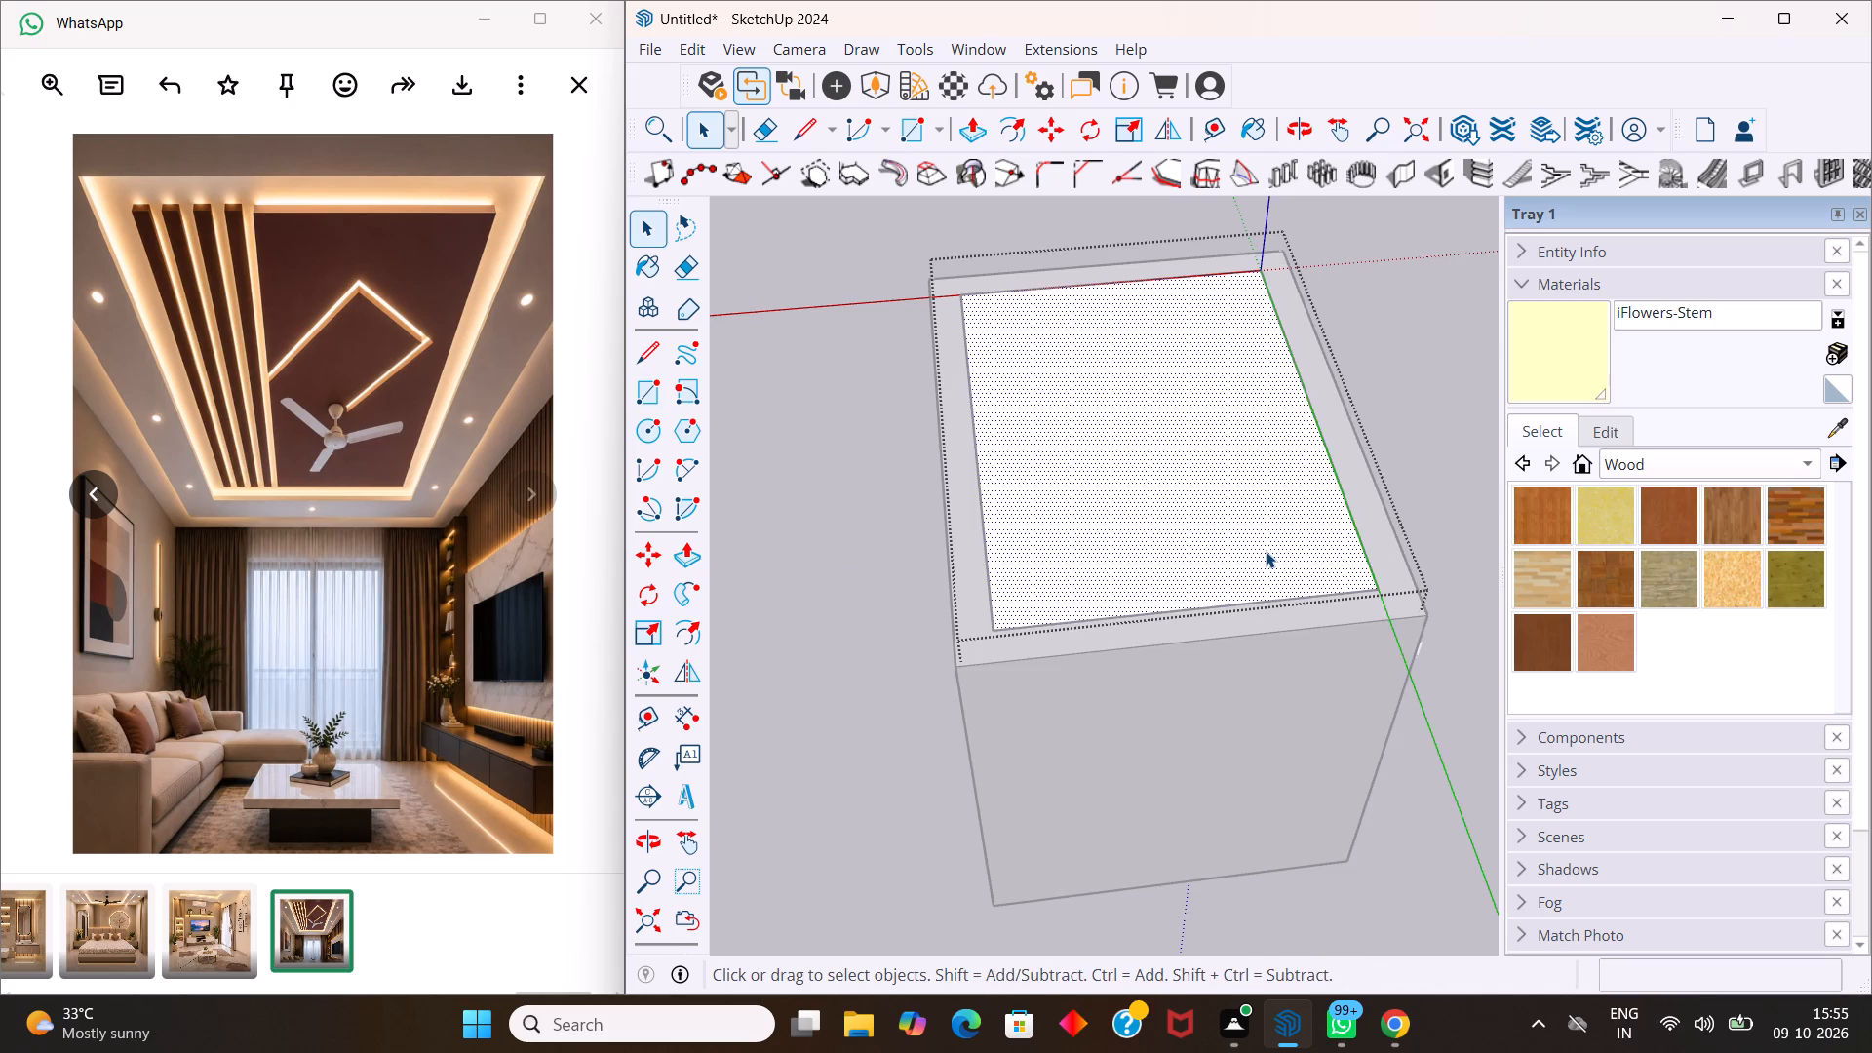
key("p")
left_click_drag(1266, 549, 1276, 523)
key("1")
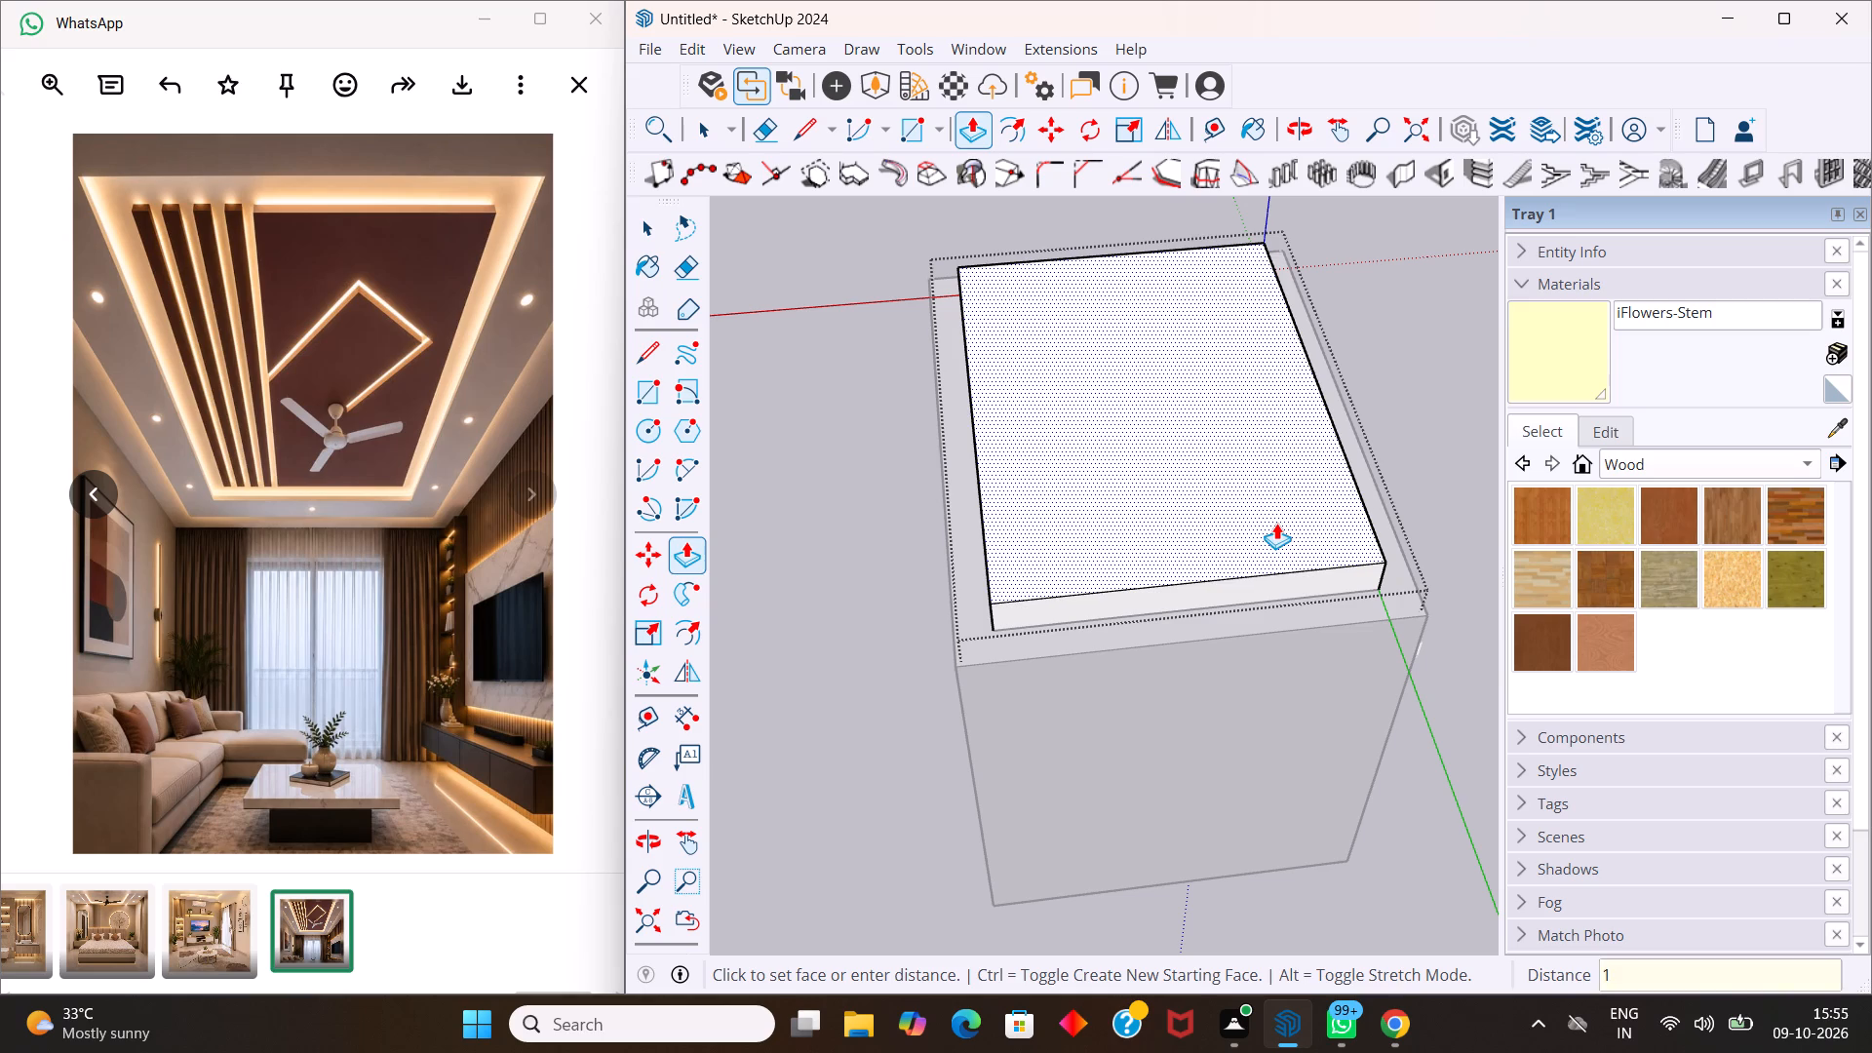
left_click_drag(1276, 523, 1278, 523)
key("BackSpace")
key("apostrophe")
left_click_drag(1278, 523, 1281, 523)
key("BackSpace")
left_click_drag(1281, 523, 1282, 523)
key("1")
key("apostrophe")
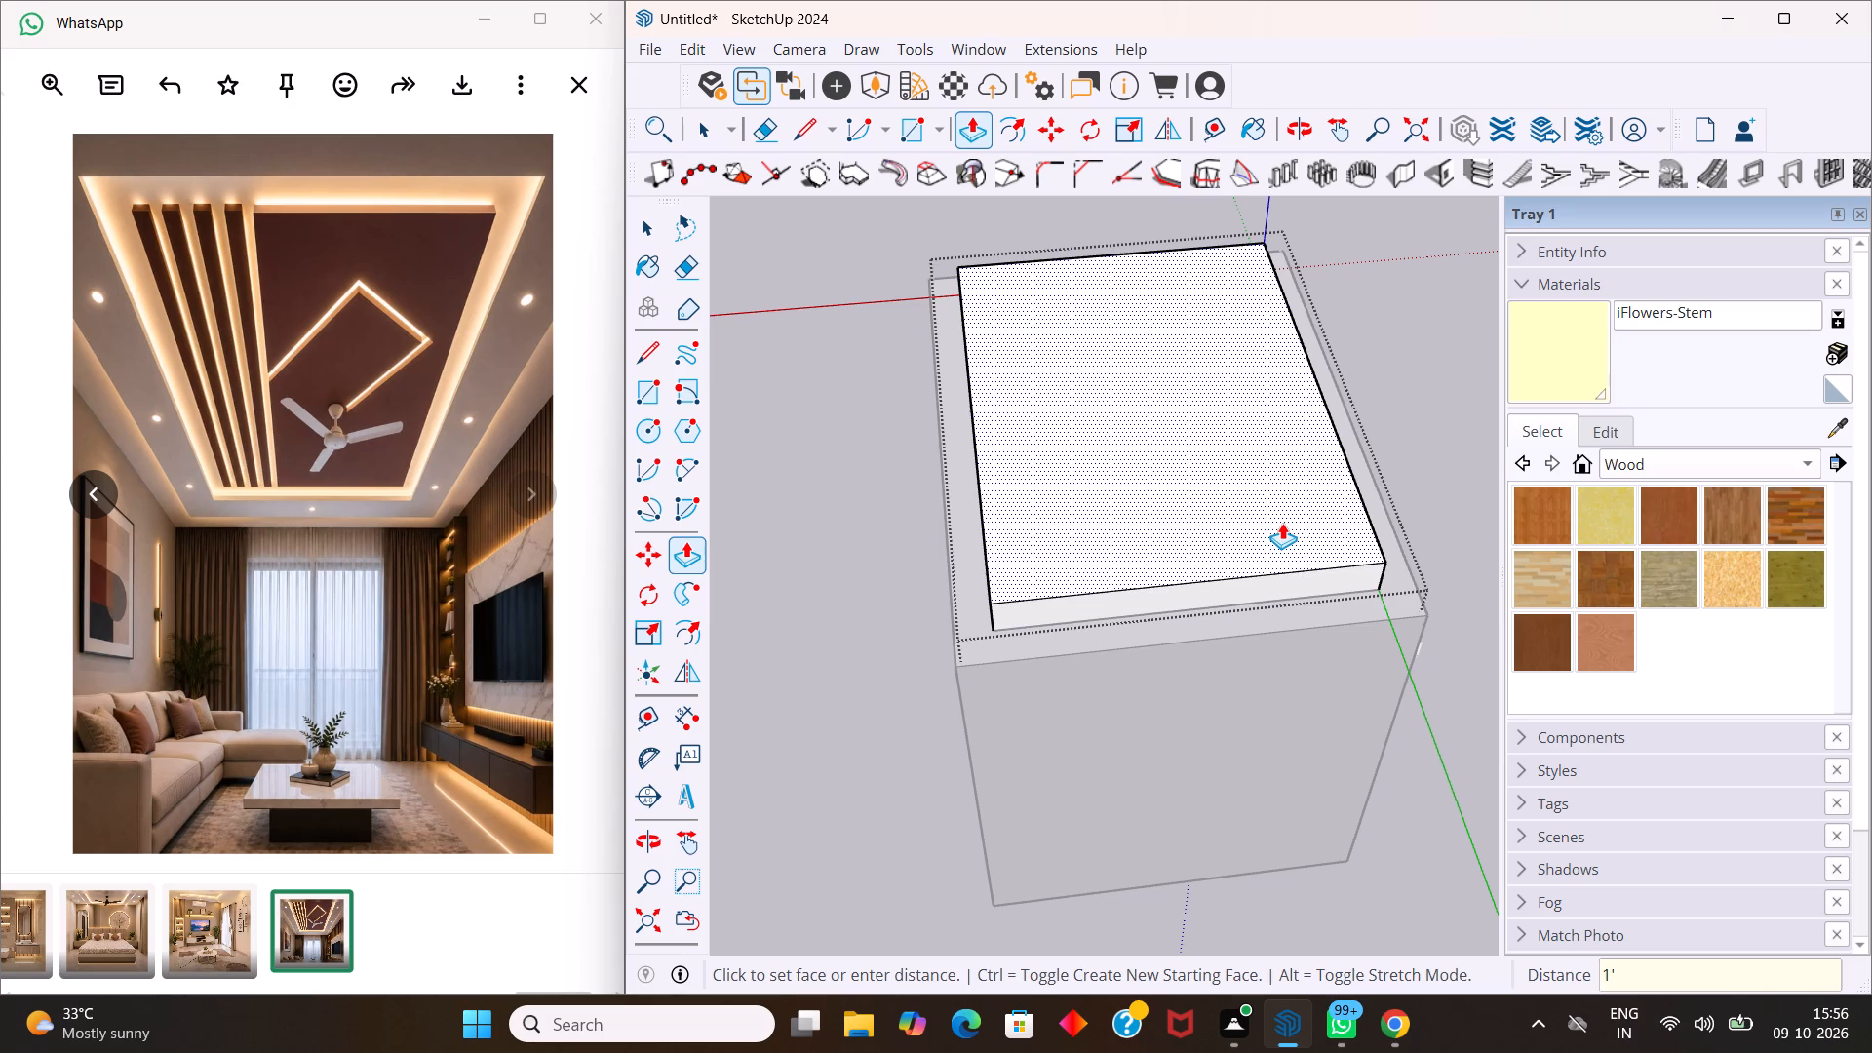
left_click_drag(1282, 523, 1283, 523)
key("Return")
key("space")
Offset the ceiling slab's top face outline inward by 1'.
scroll(1293, 533, "down", 7)
middle_click_drag(1315, 608, 1290, 609)
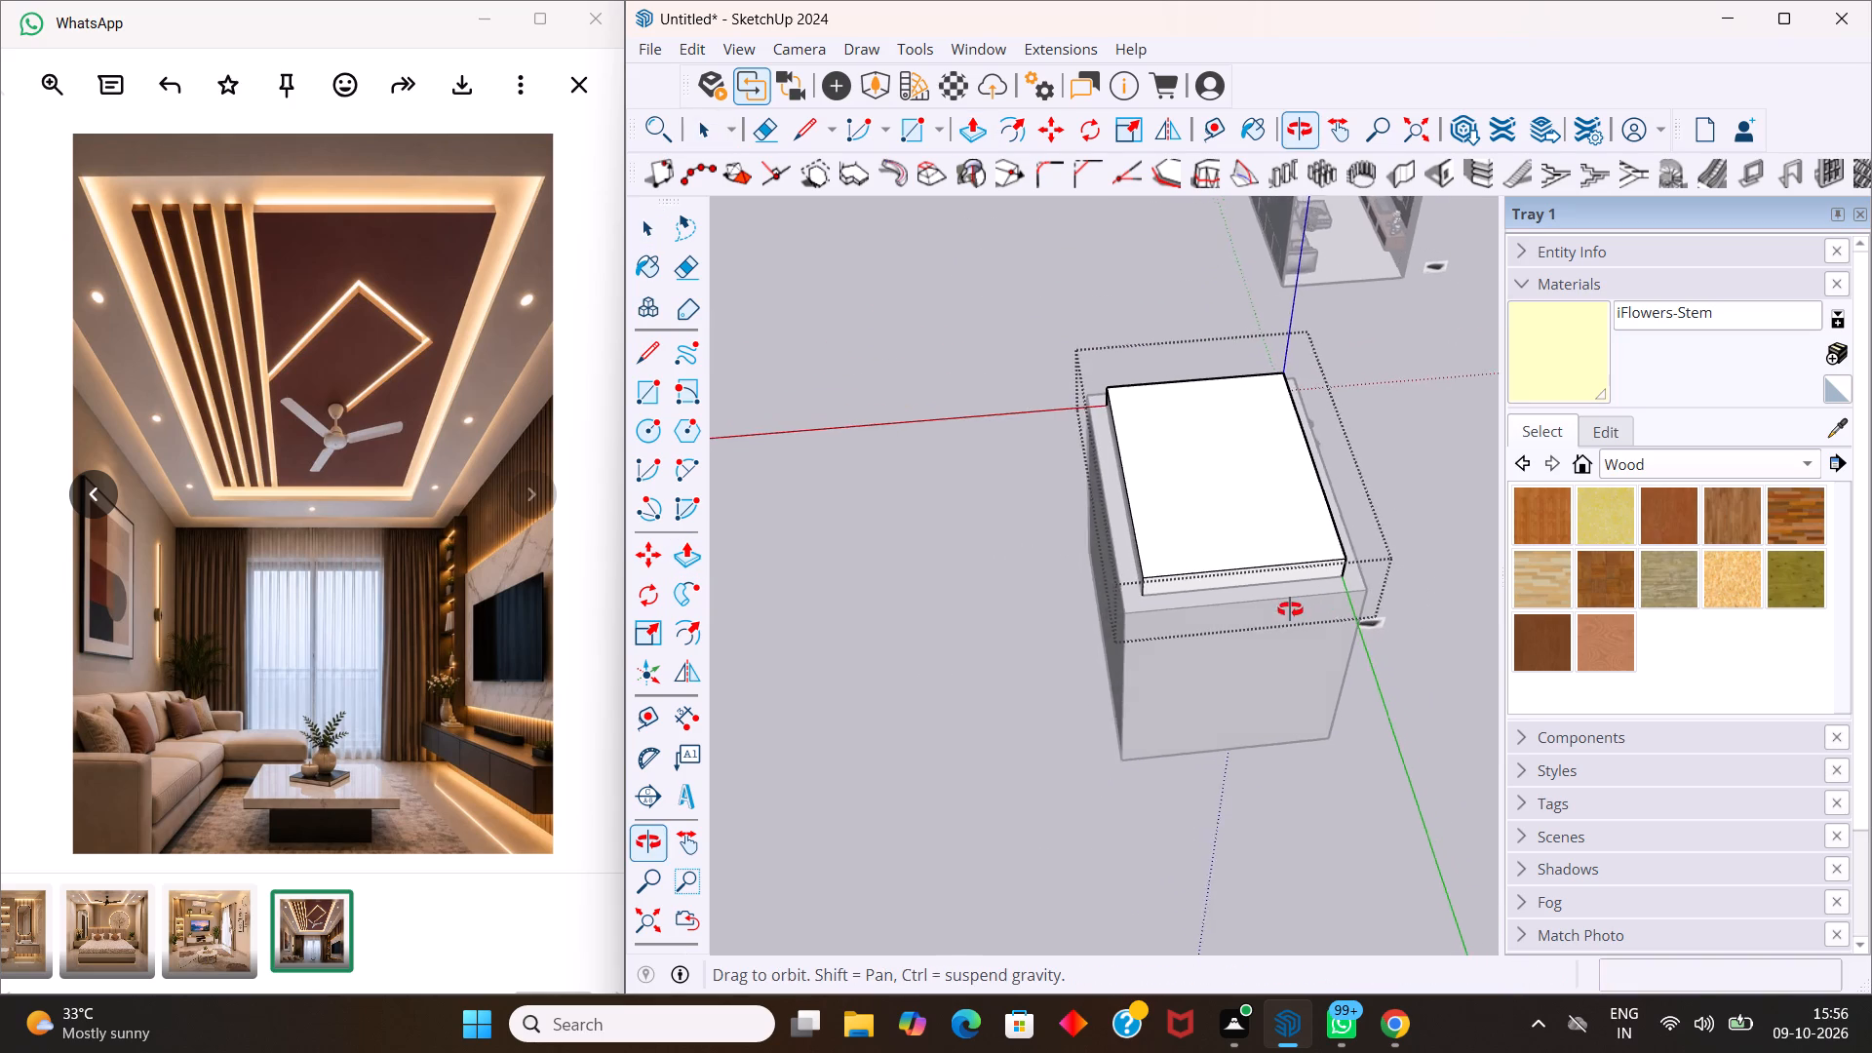
middle_click_drag(1290, 609, 1219, 620)
scroll(1215, 605, "up", 2)
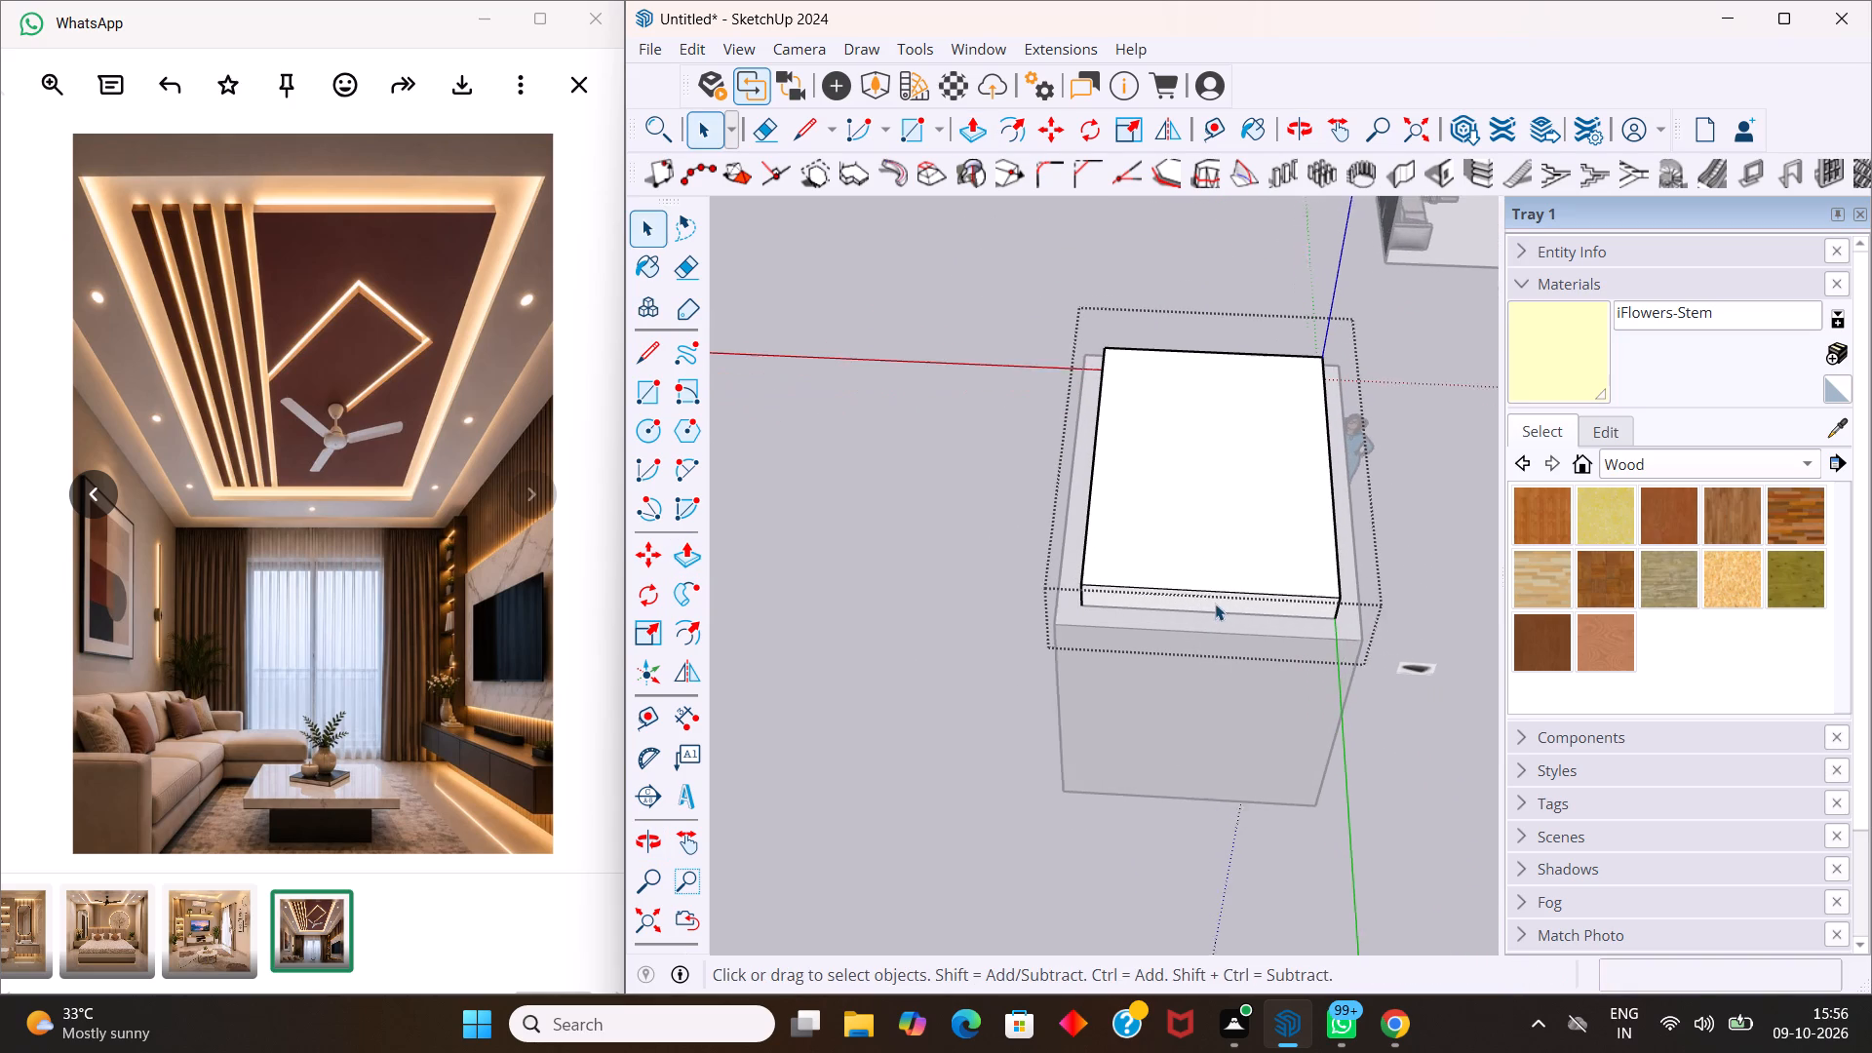
scroll(1215, 604, "up", 1)
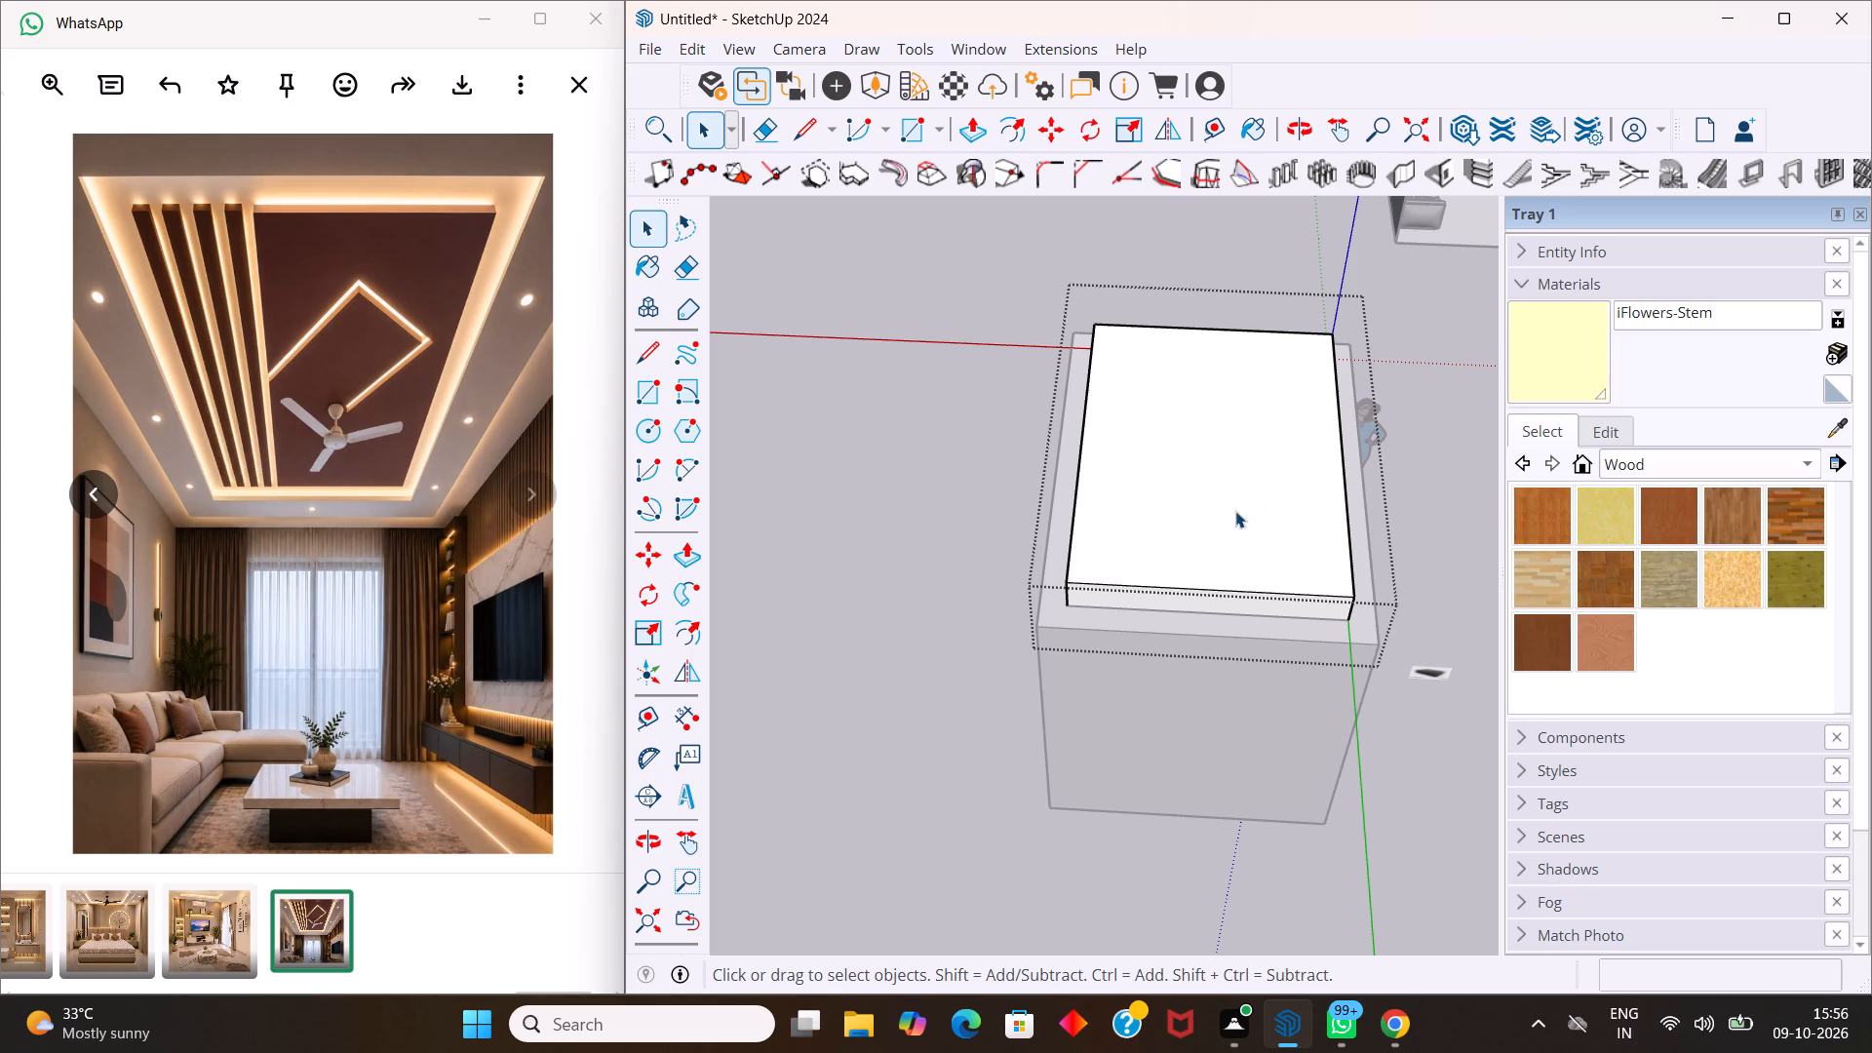
left_click(1239, 522)
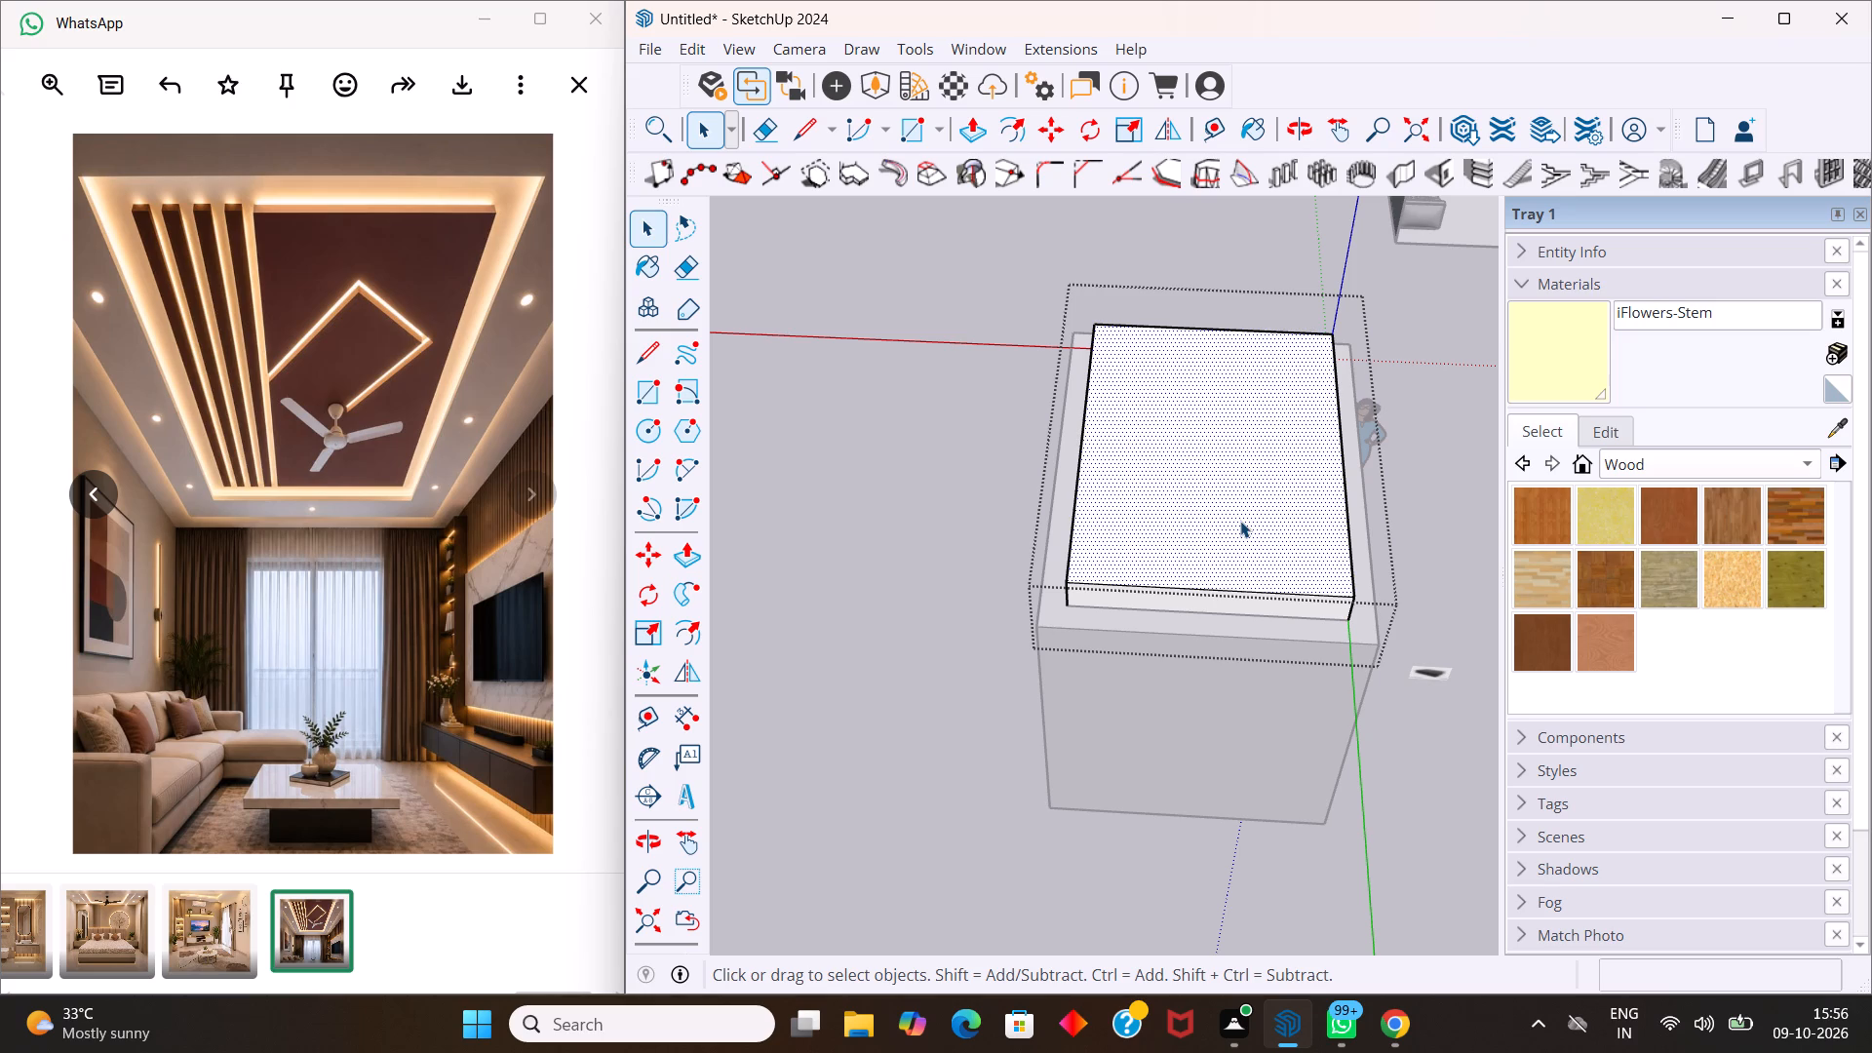
key("f")
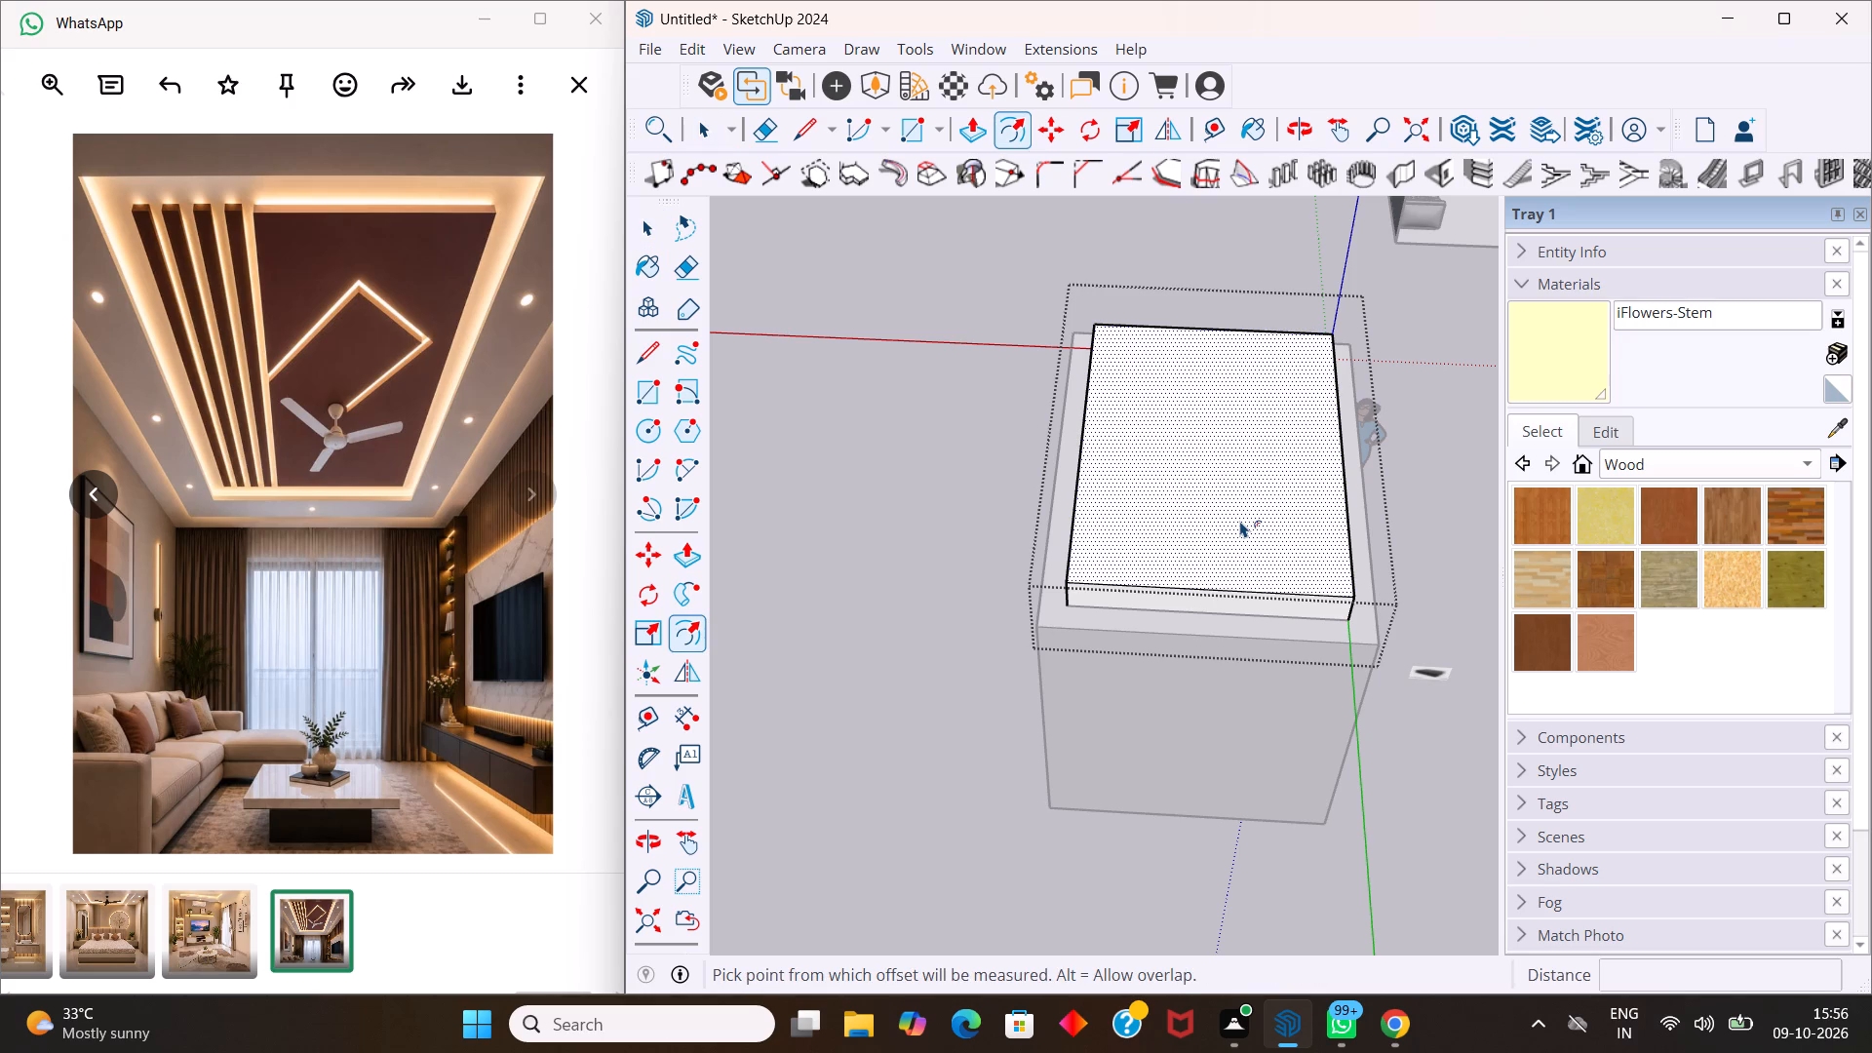
left_click_drag(1240, 521, 1253, 517)
key("1")
key("apostrophe")
key("Return")
key("space")
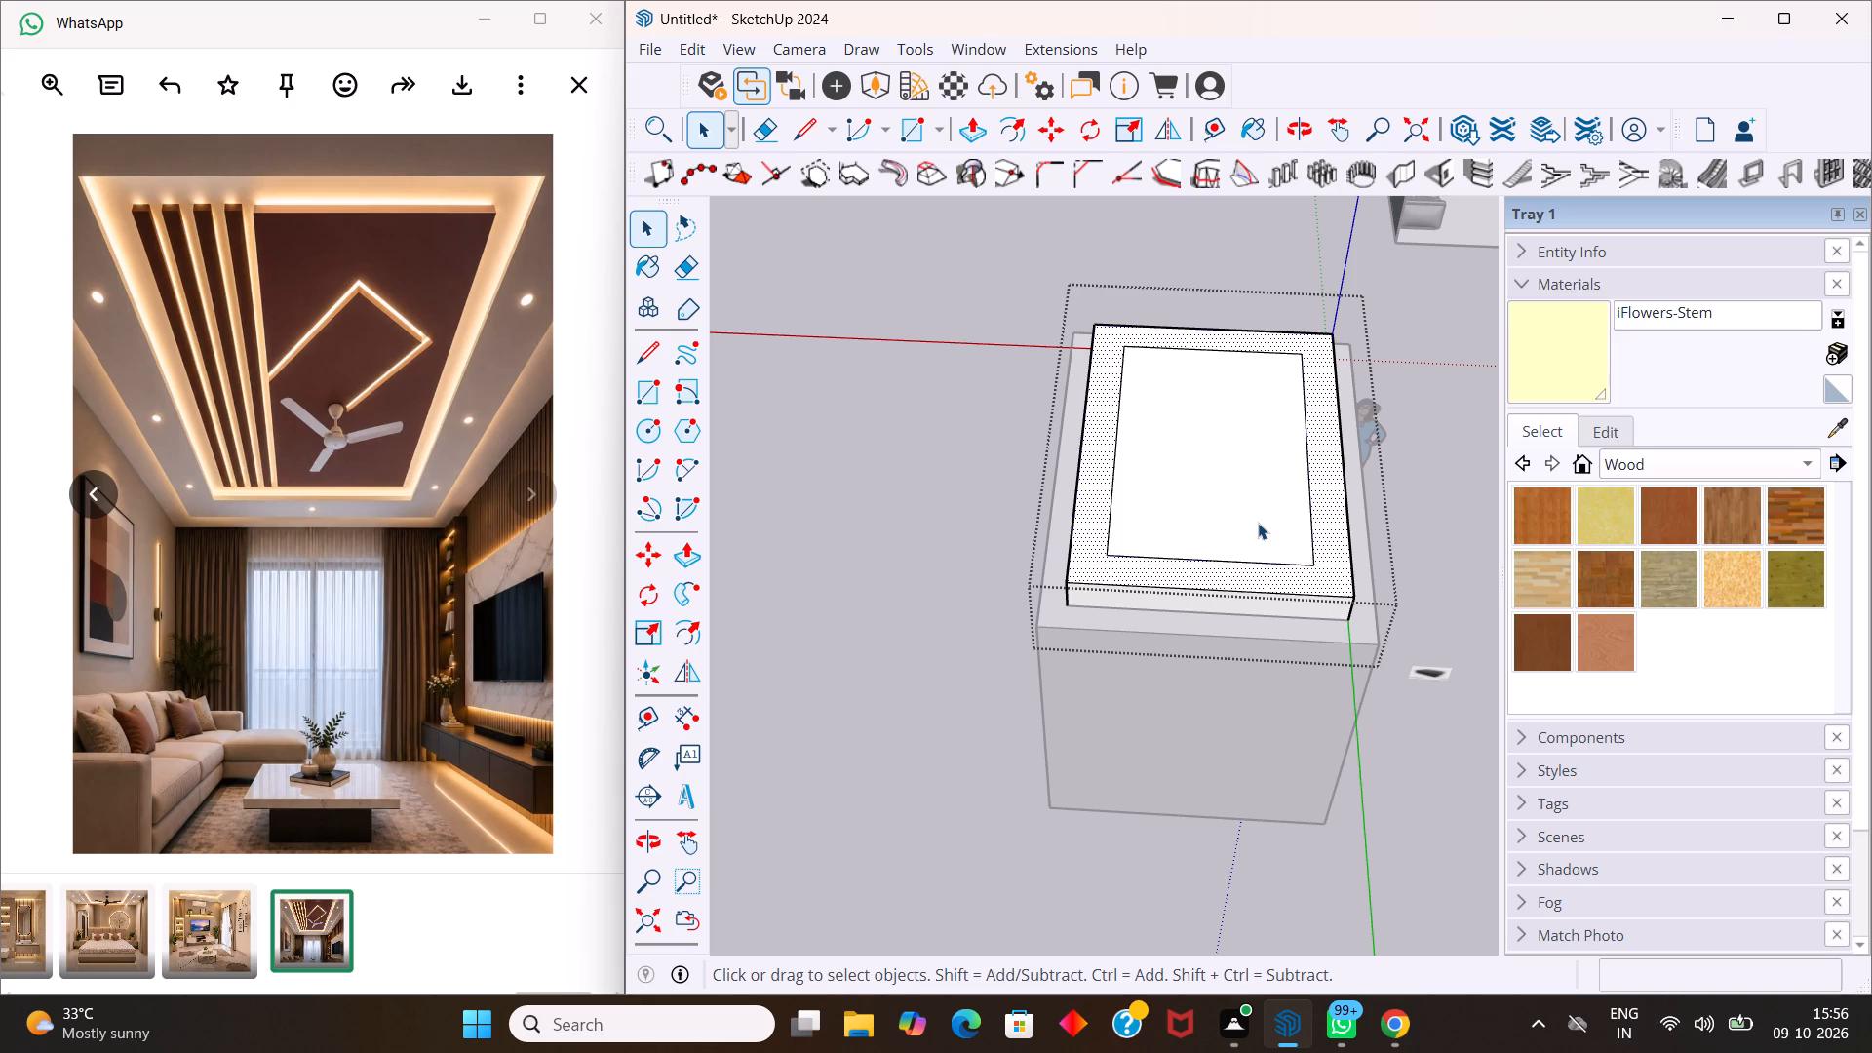
Offset the inner rectangle on the slab's top face inward by another 1'.
scroll(1257, 526, "up", 4)
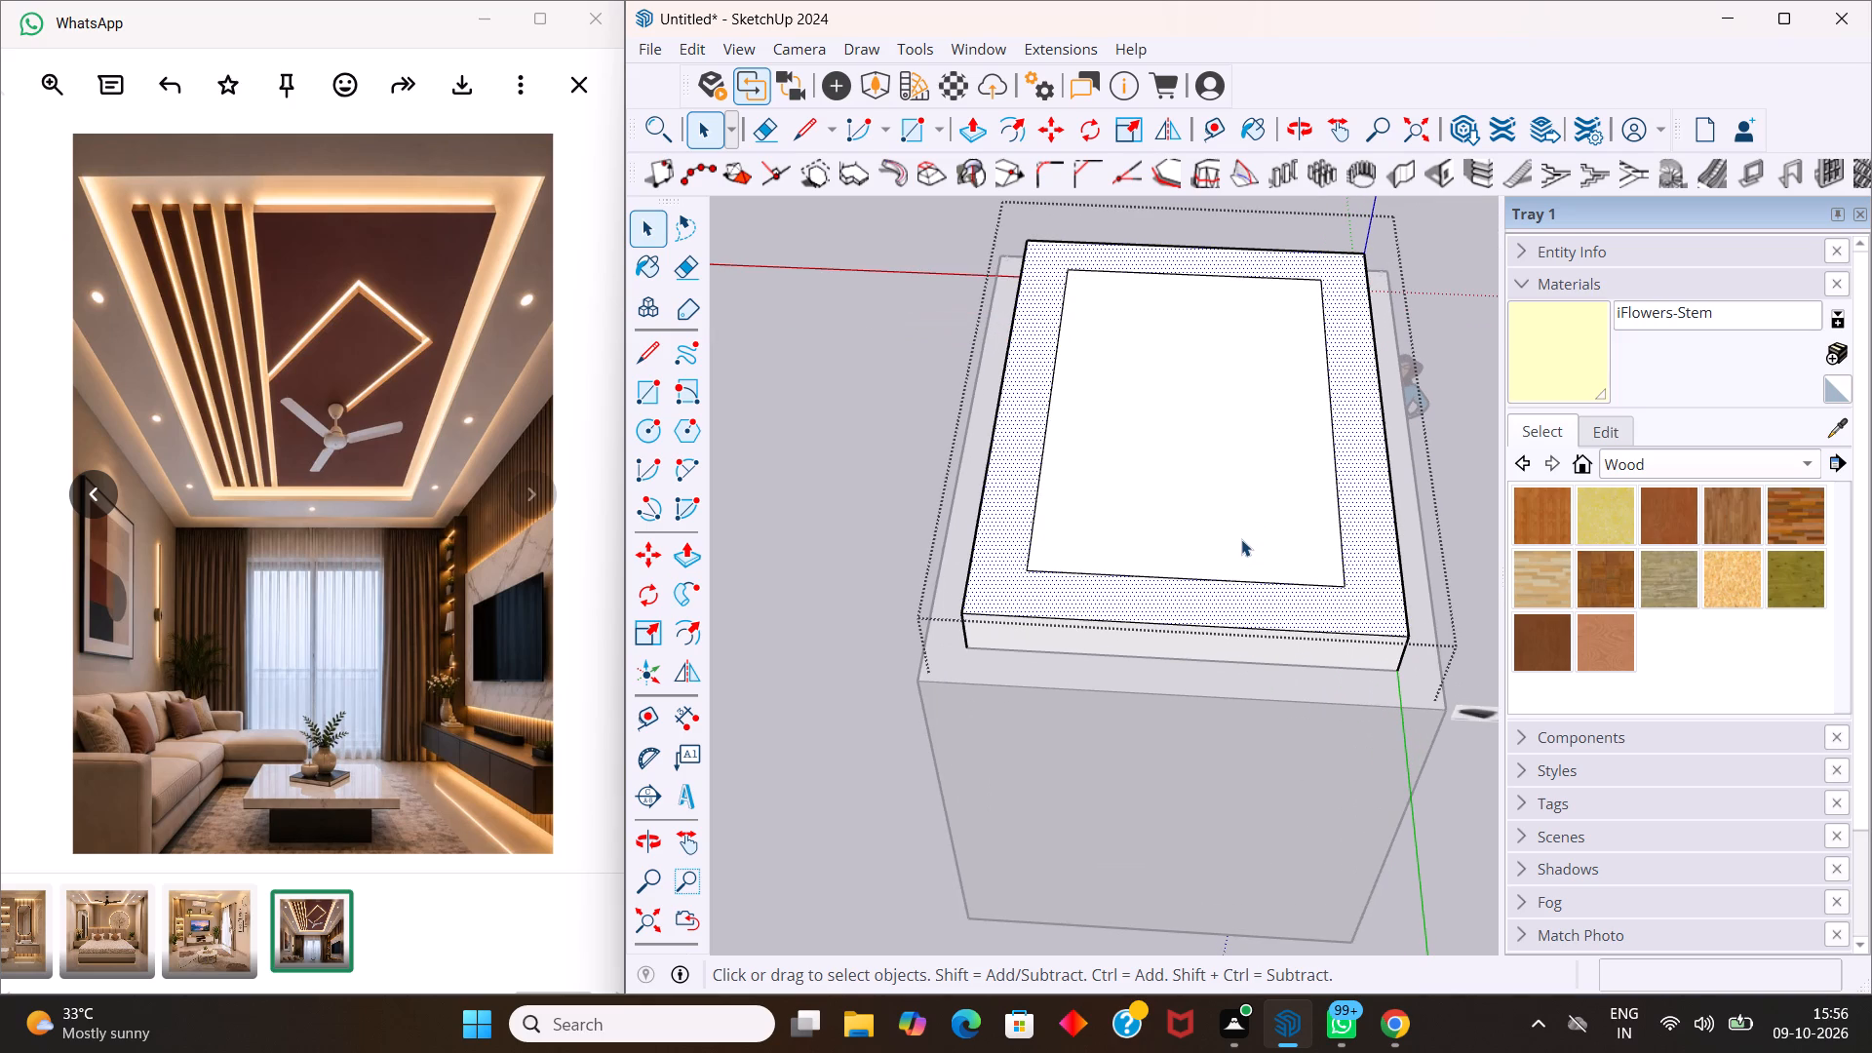
left_click(1241, 492)
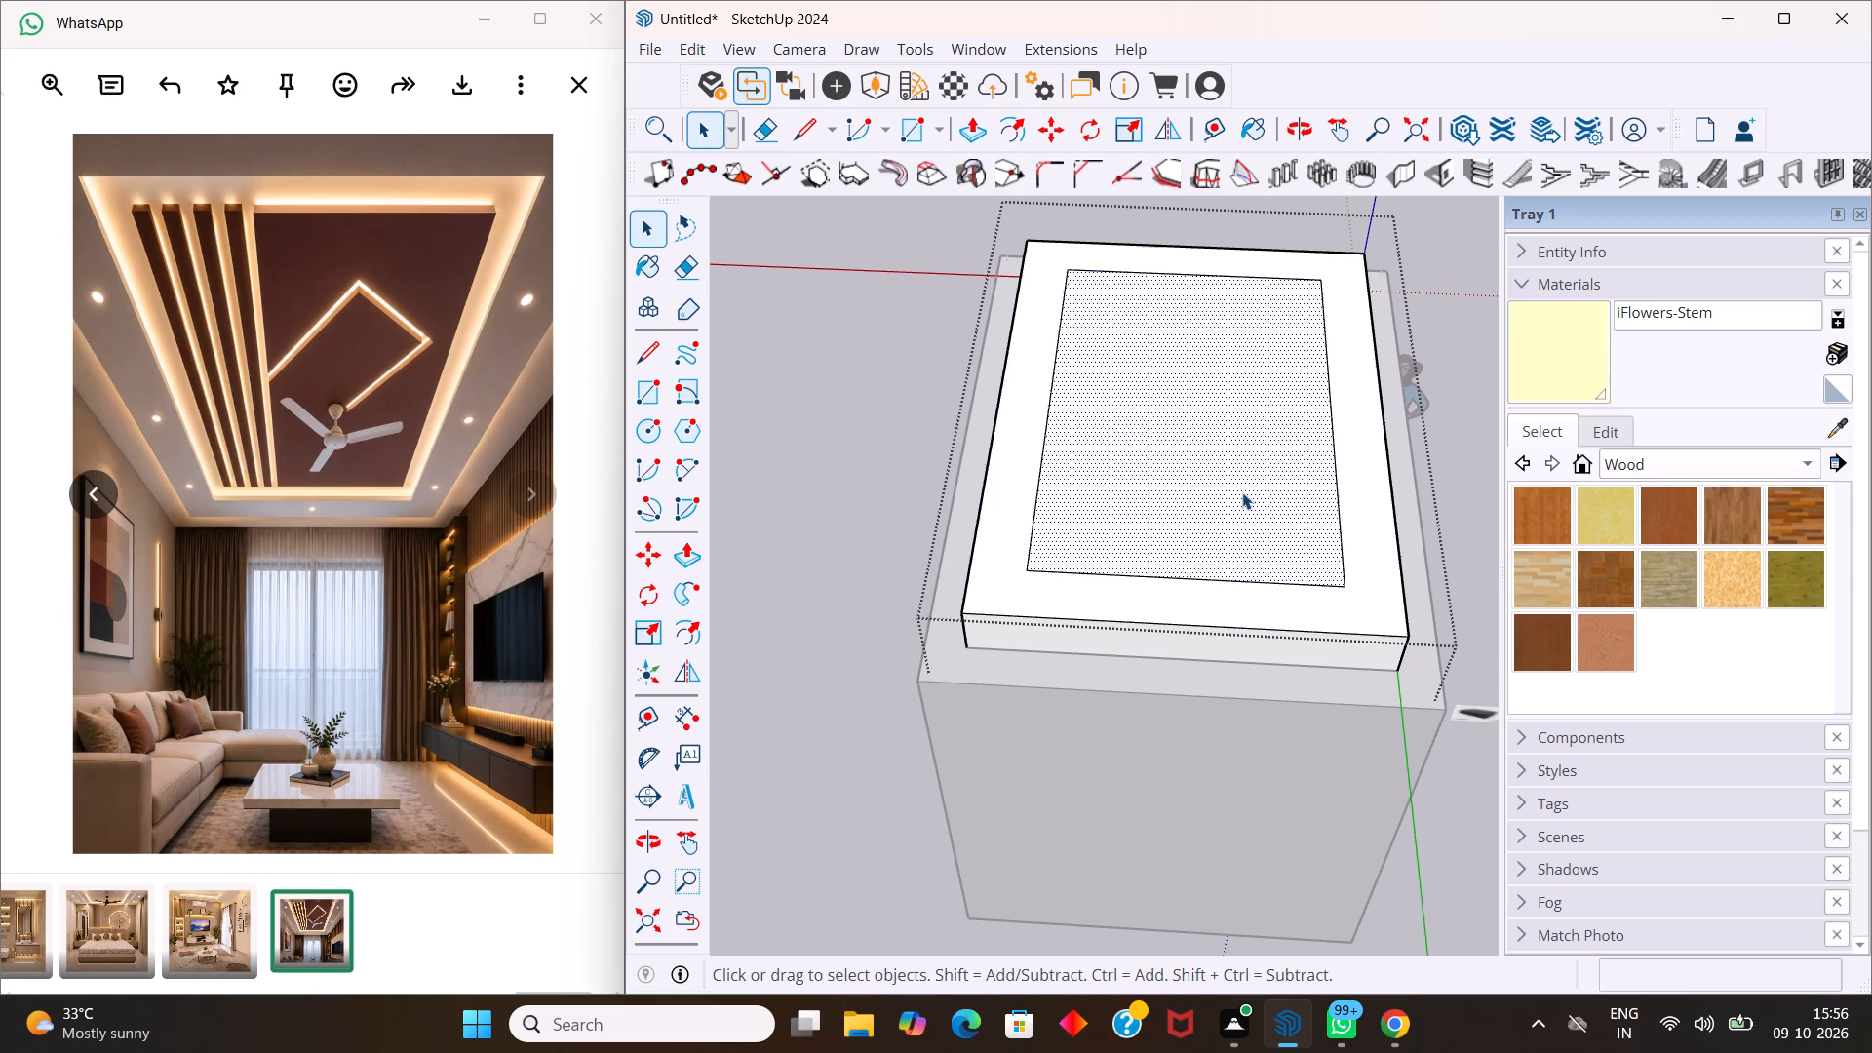
key("f")
left_click_drag(1243, 492, 1244, 493)
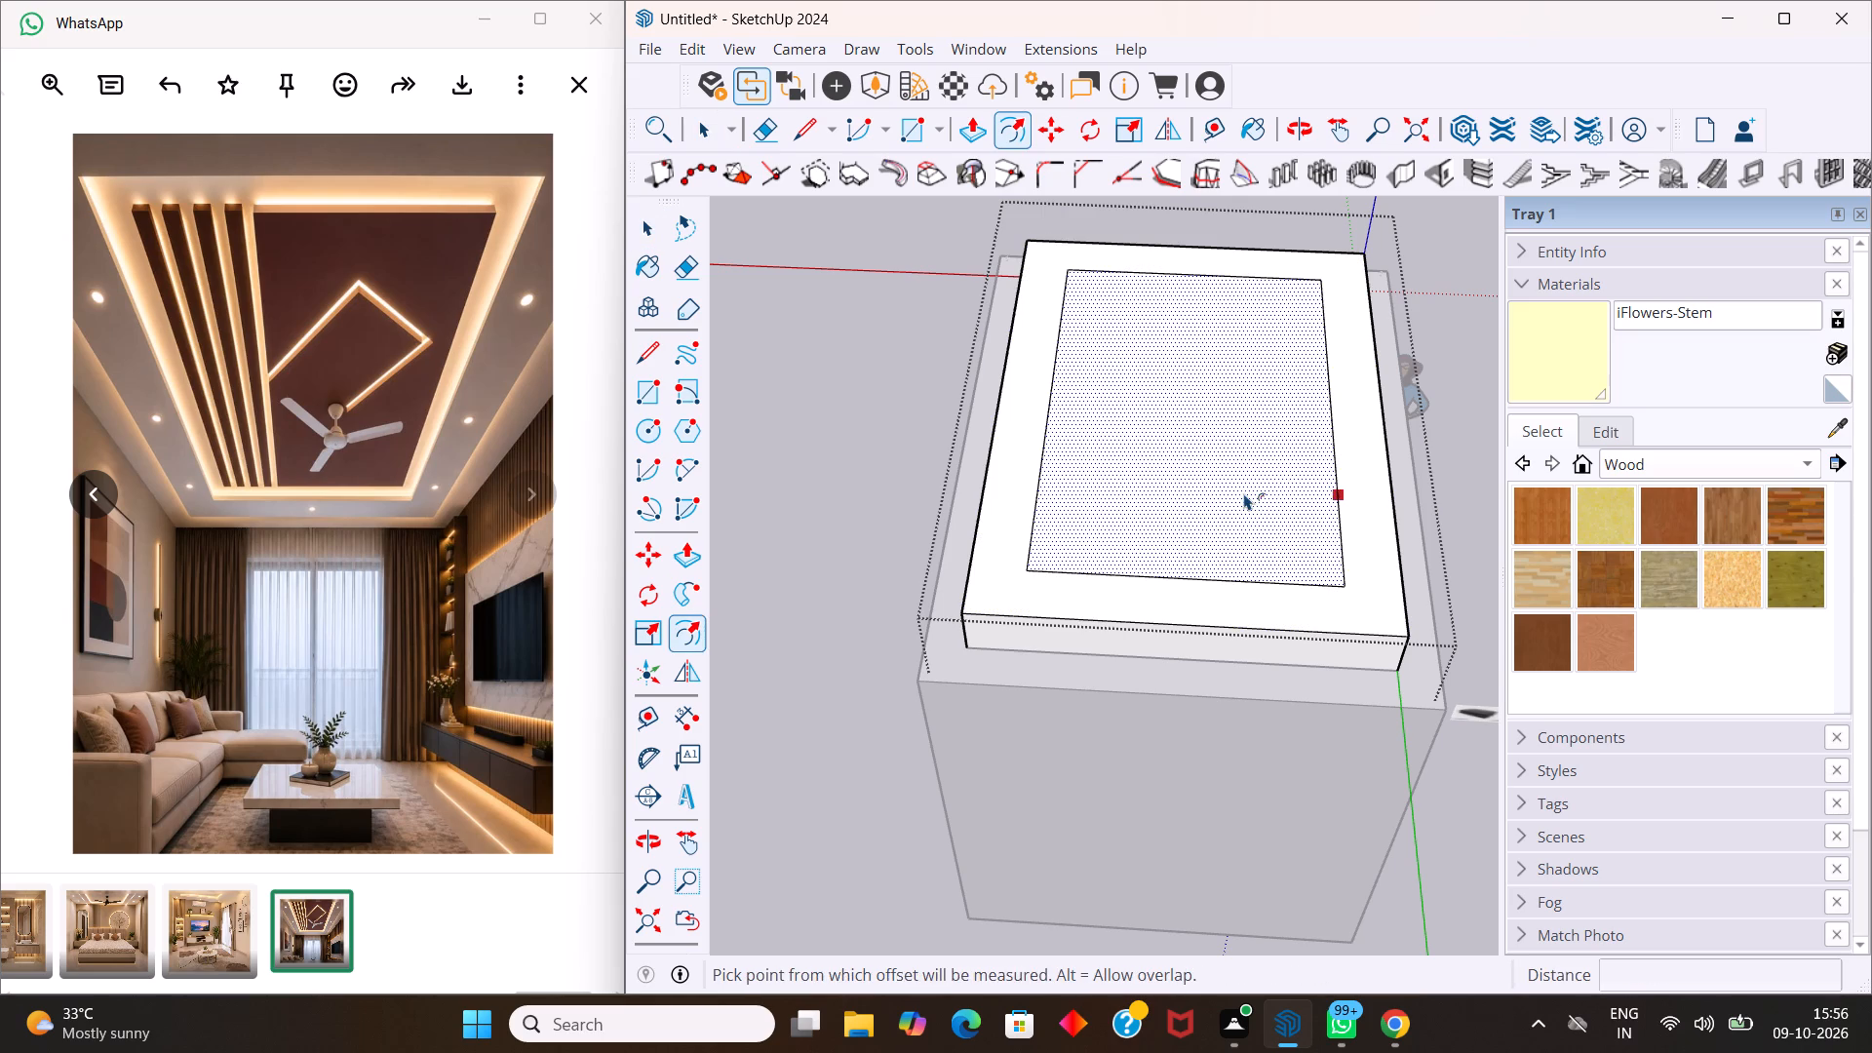
left_click_drag(1244, 493, 1255, 494)
key("1")
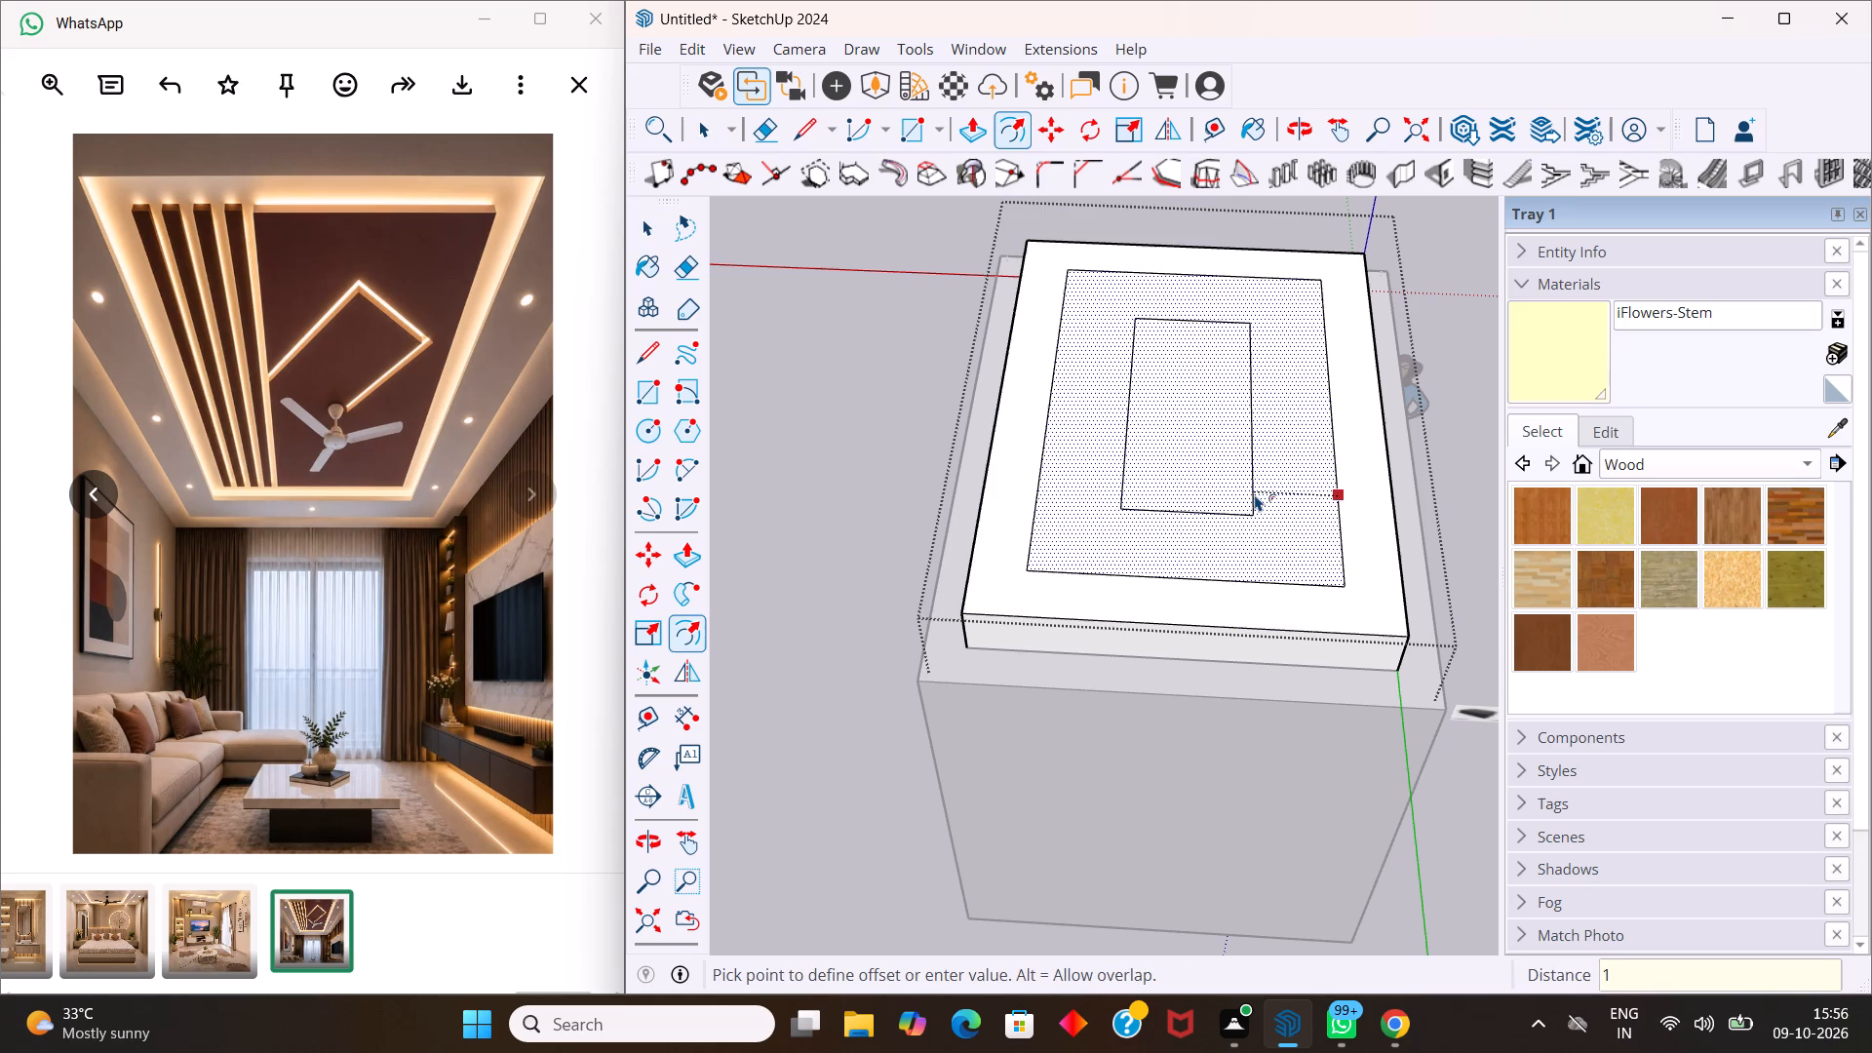
left_click_drag(1255, 494, 1255, 497)
key("apostrophe")
key("Return")
key("space")
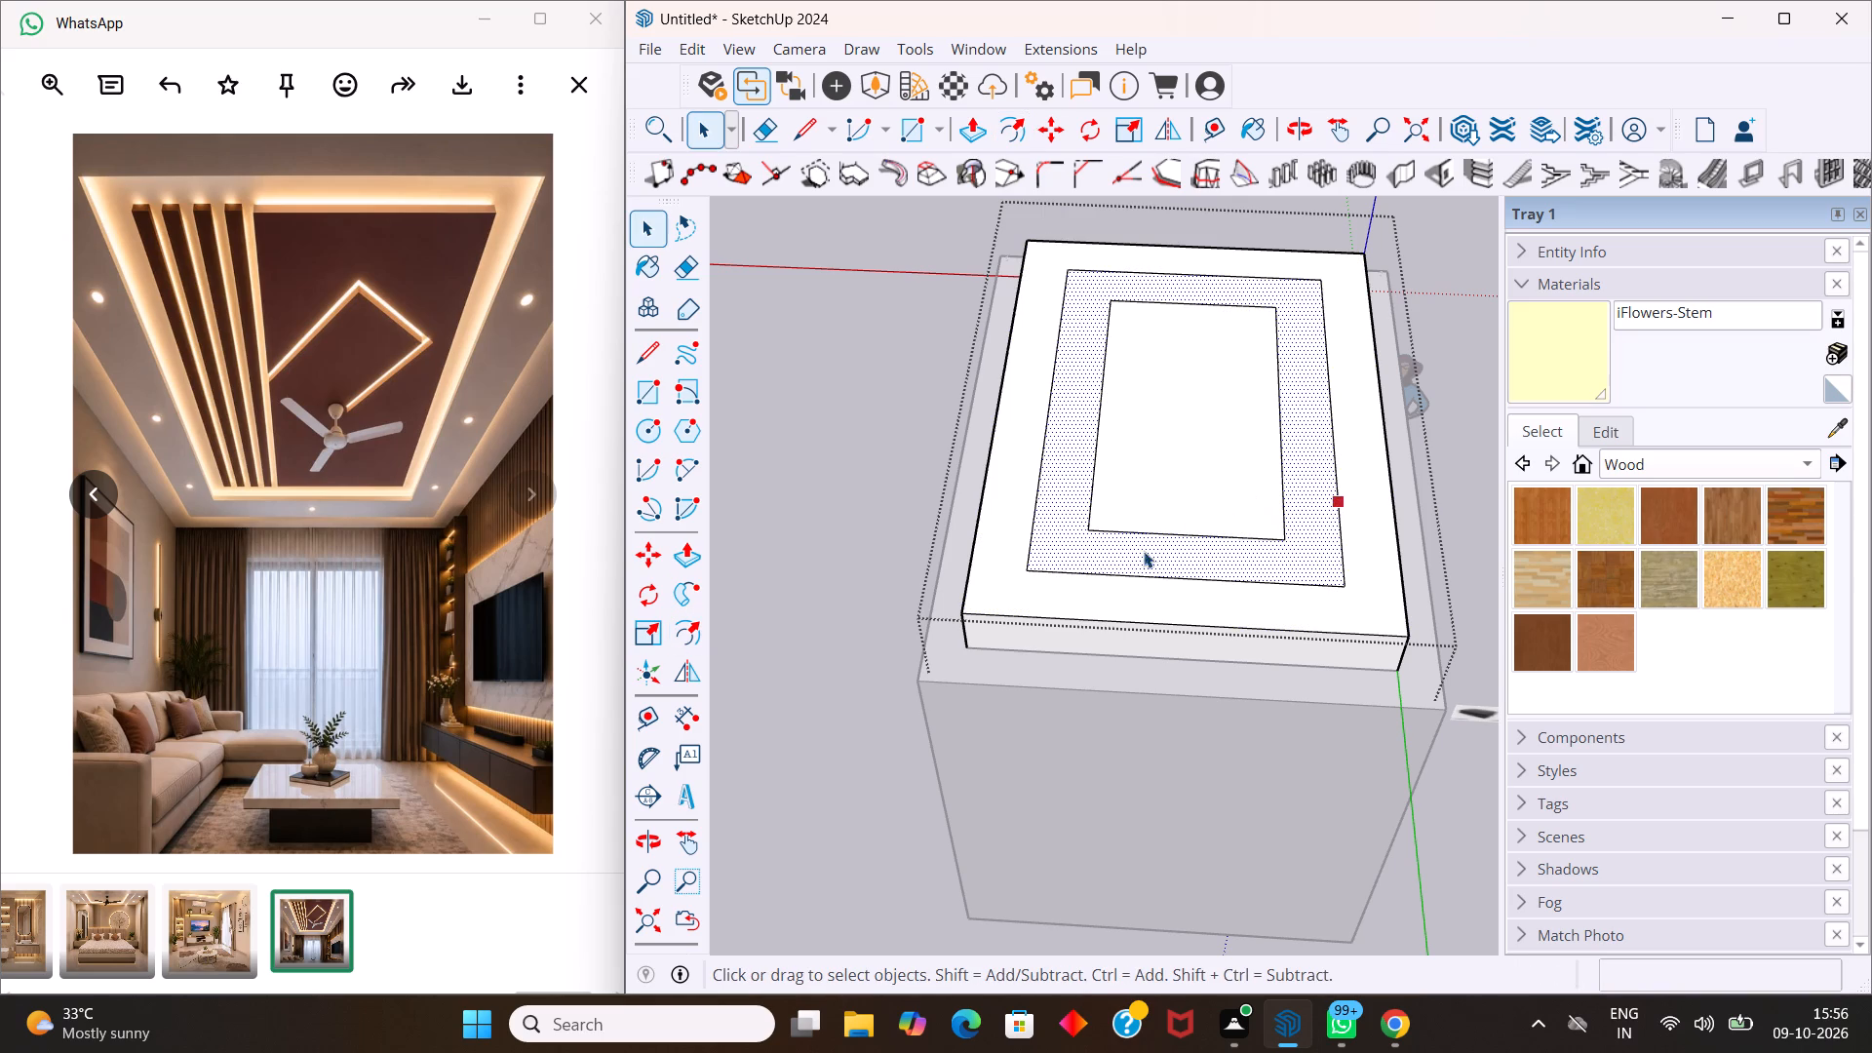
Raise the ring between the two offset rectangles on the ceiling slab by 4".
left_click(1141, 555)
key("p")
left_click_drag(1142, 552, 1152, 546)
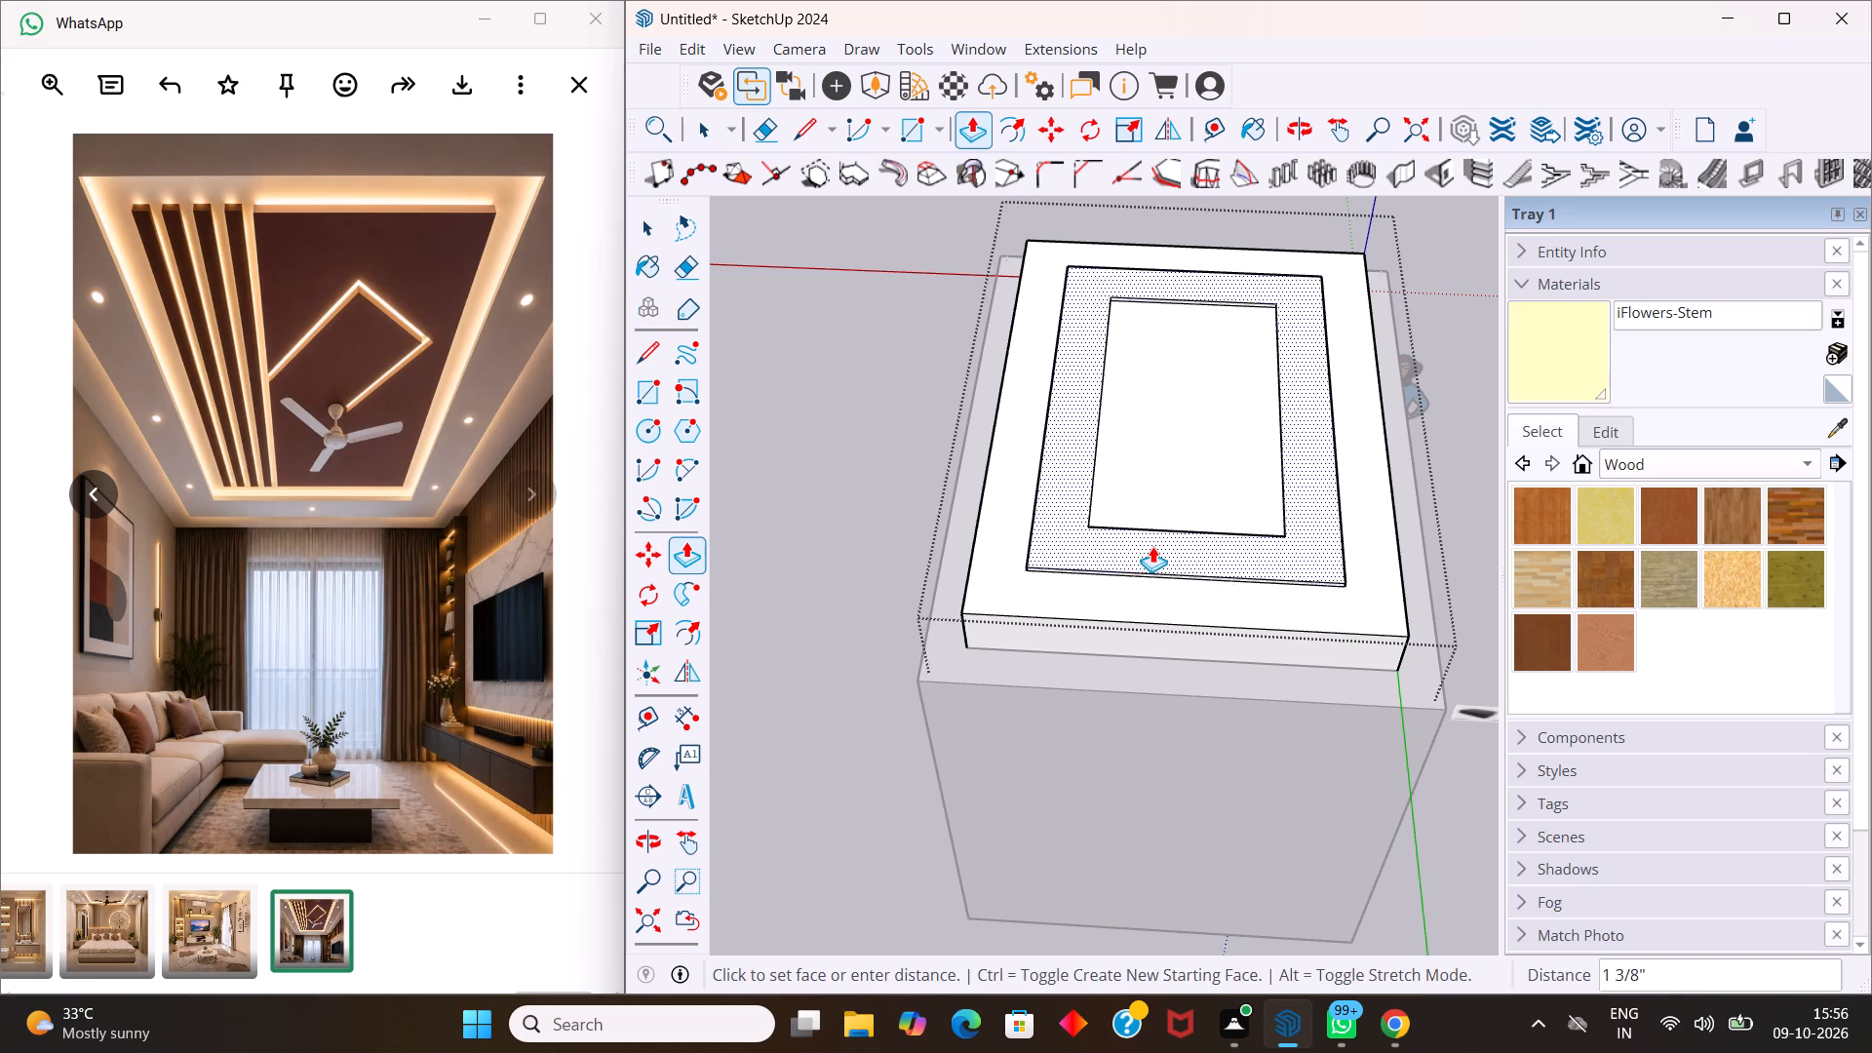
left_click_drag(1152, 546, 1162, 536)
key("4")
key("Return")
left_click(1162, 536)
key("space")
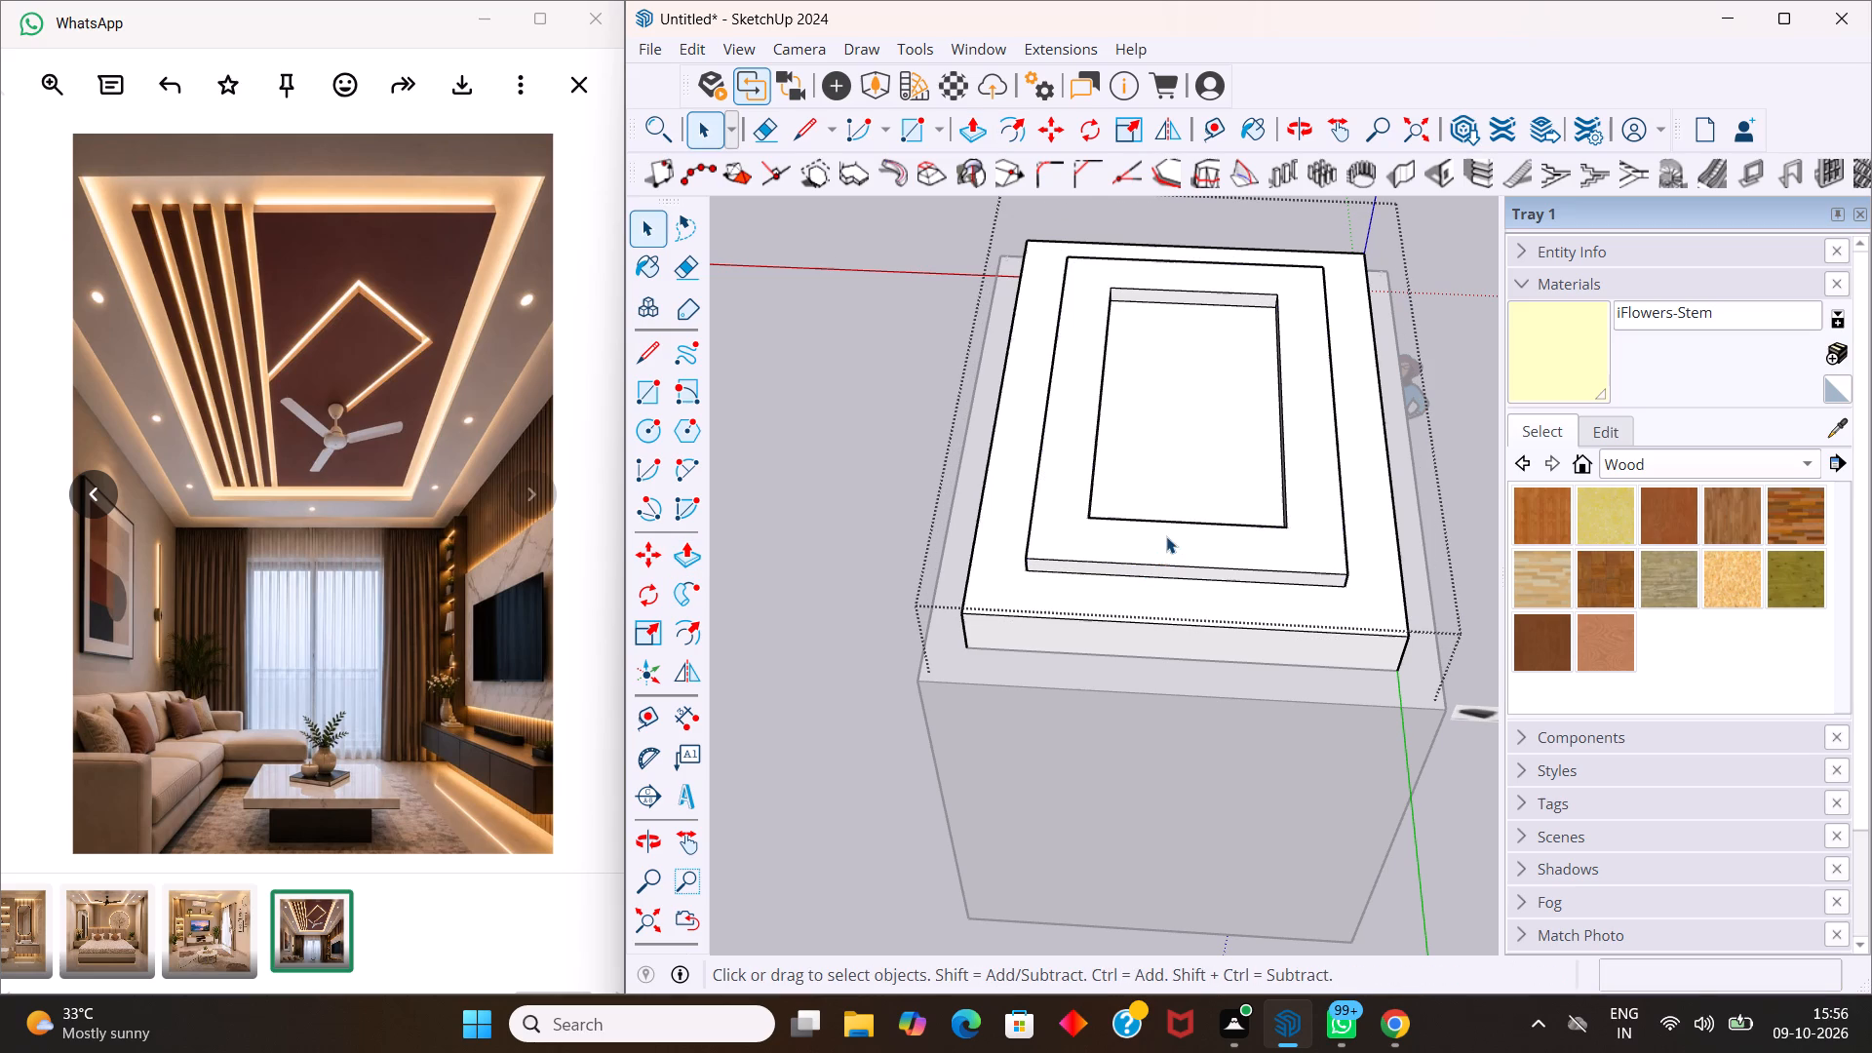
Examine the raised ring and recess of the ceiling slab from several angles.
scroll(1221, 518, "down", 4)
middle_click_drag(1246, 510, 1197, 328)
scroll(1228, 496, "up", 1)
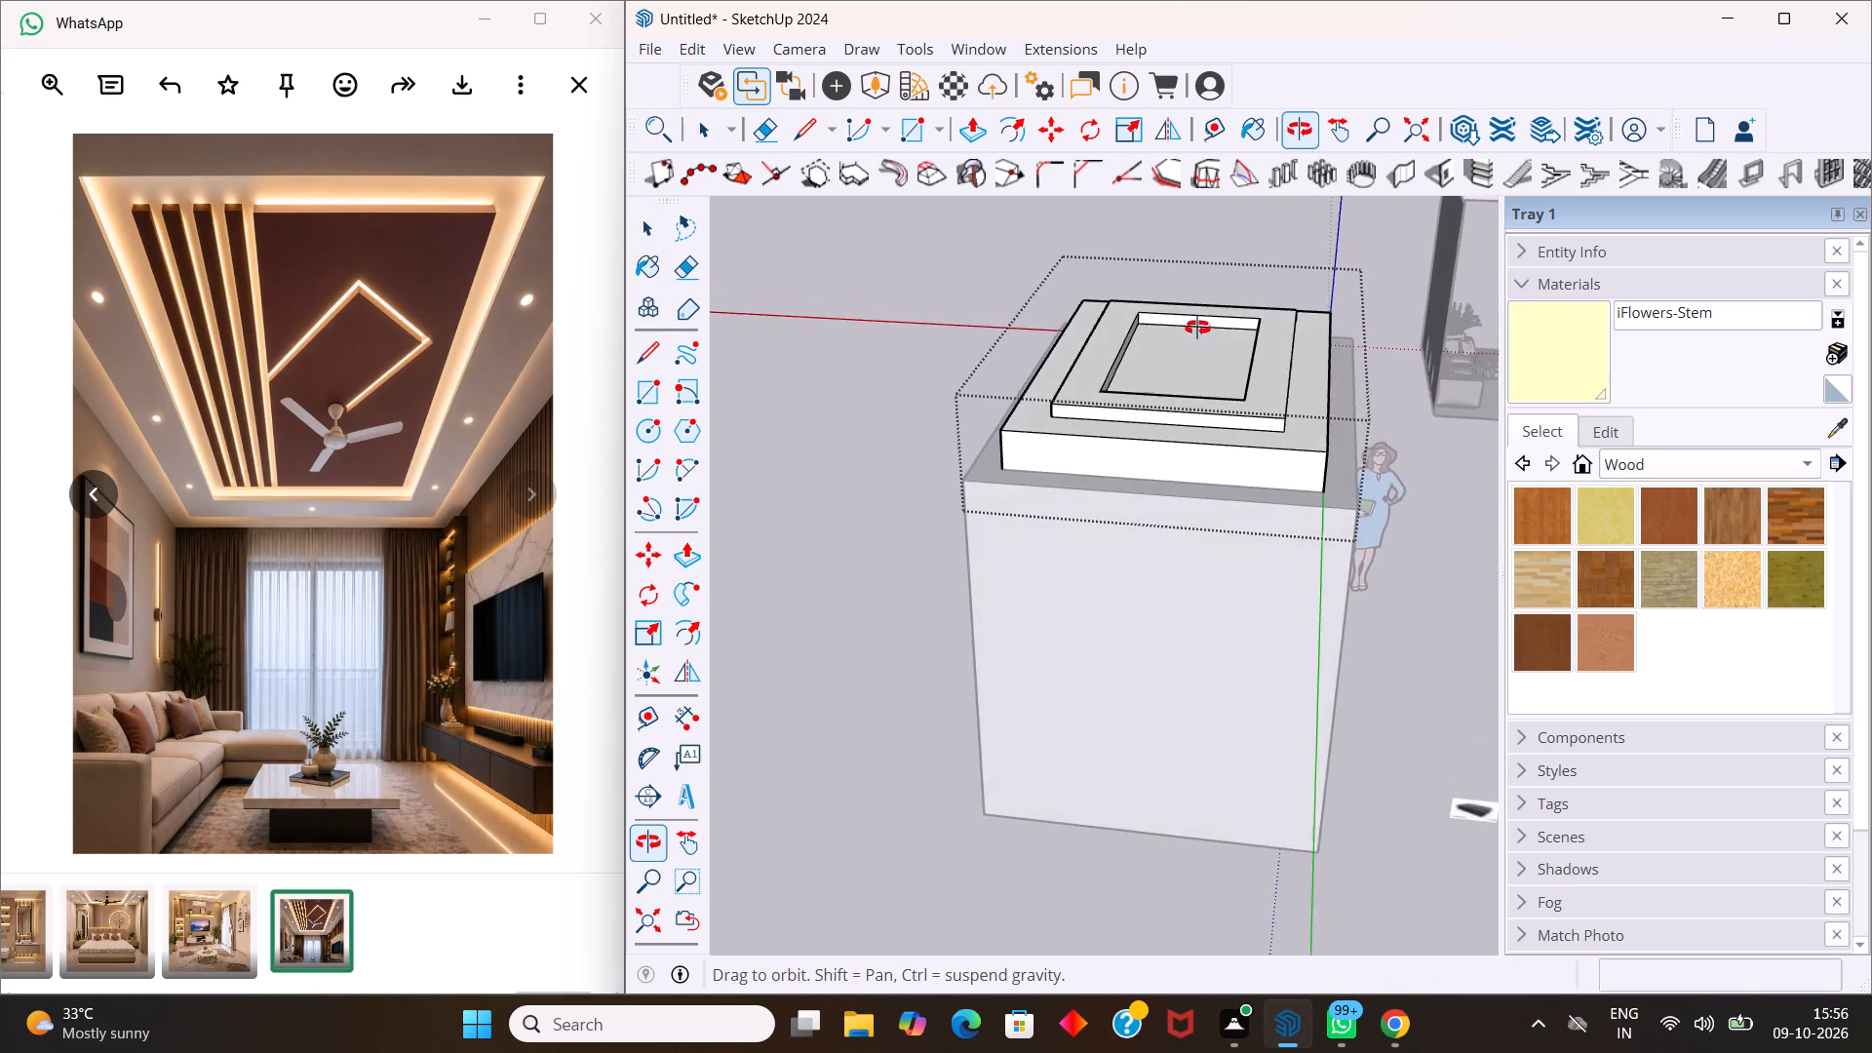
middle_click_drag(1197, 328, 1202, 324)
scroll(1200, 324, "up", 1)
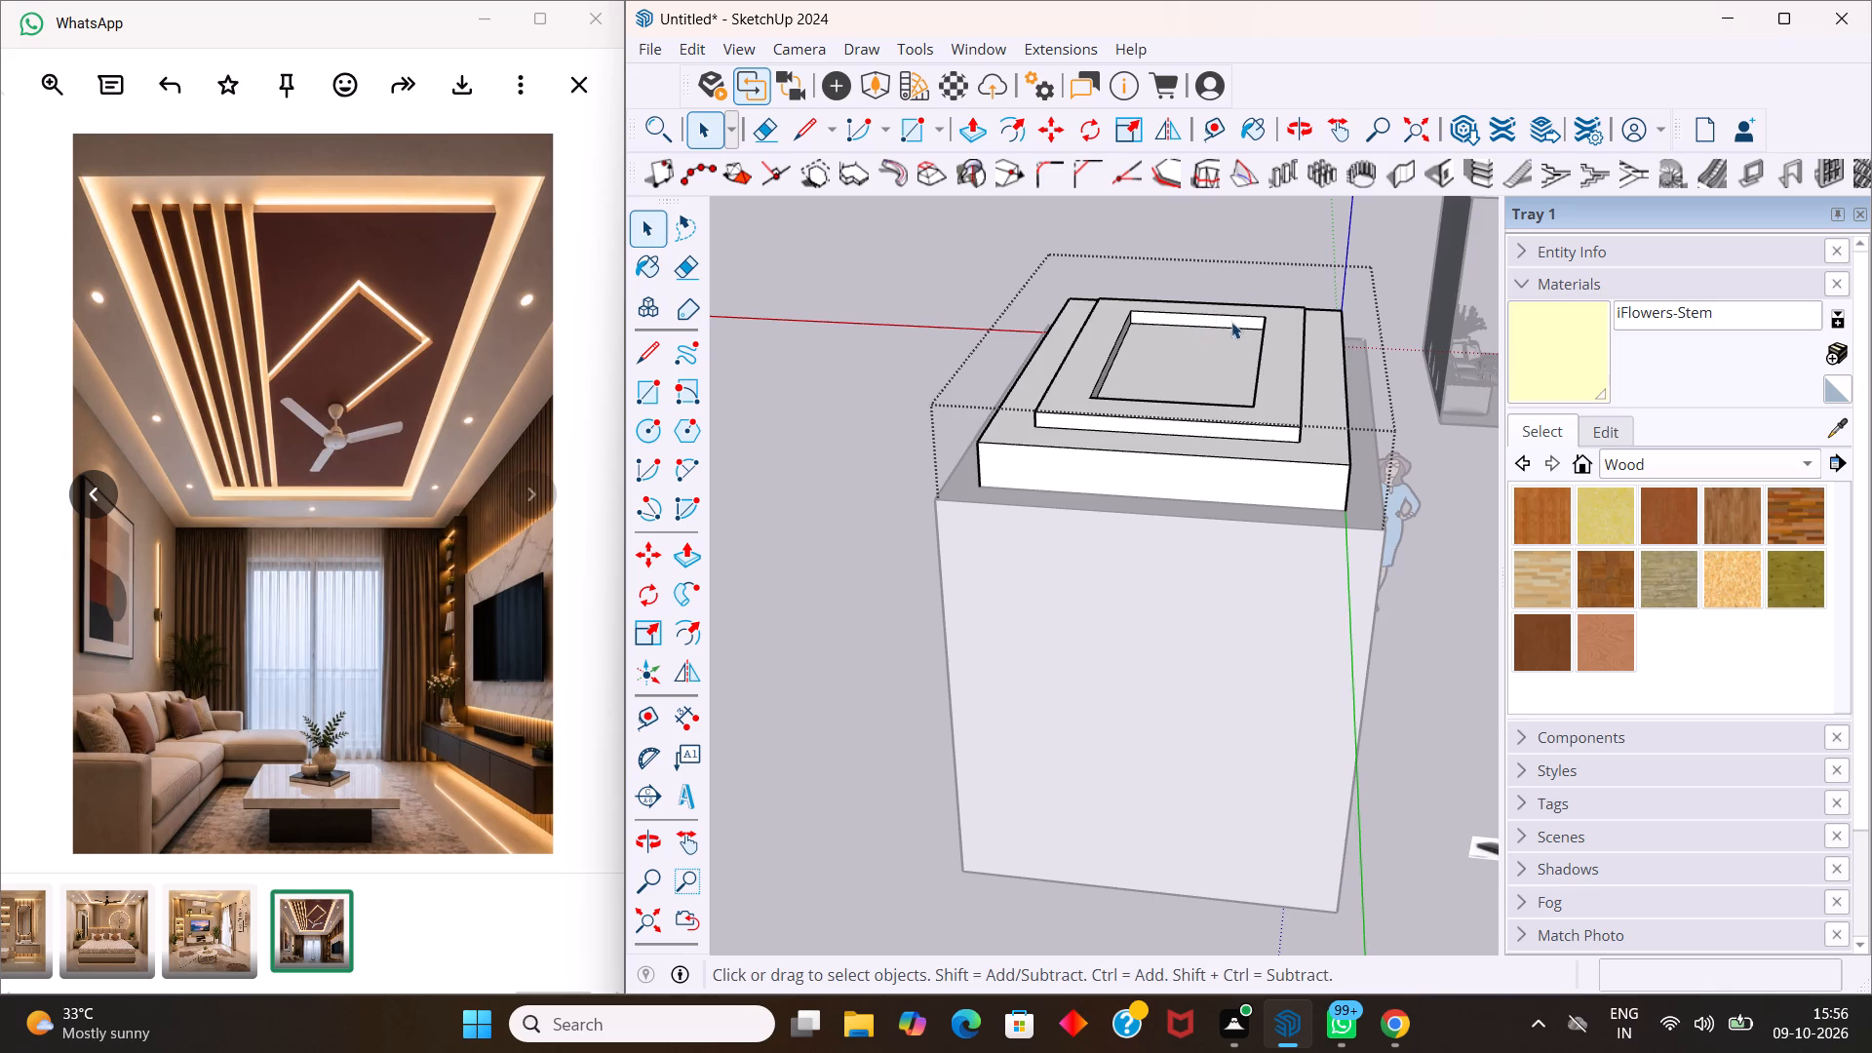
middle_click_drag(1251, 346, 1043, 437)
scroll(1085, 438, "up", 3)
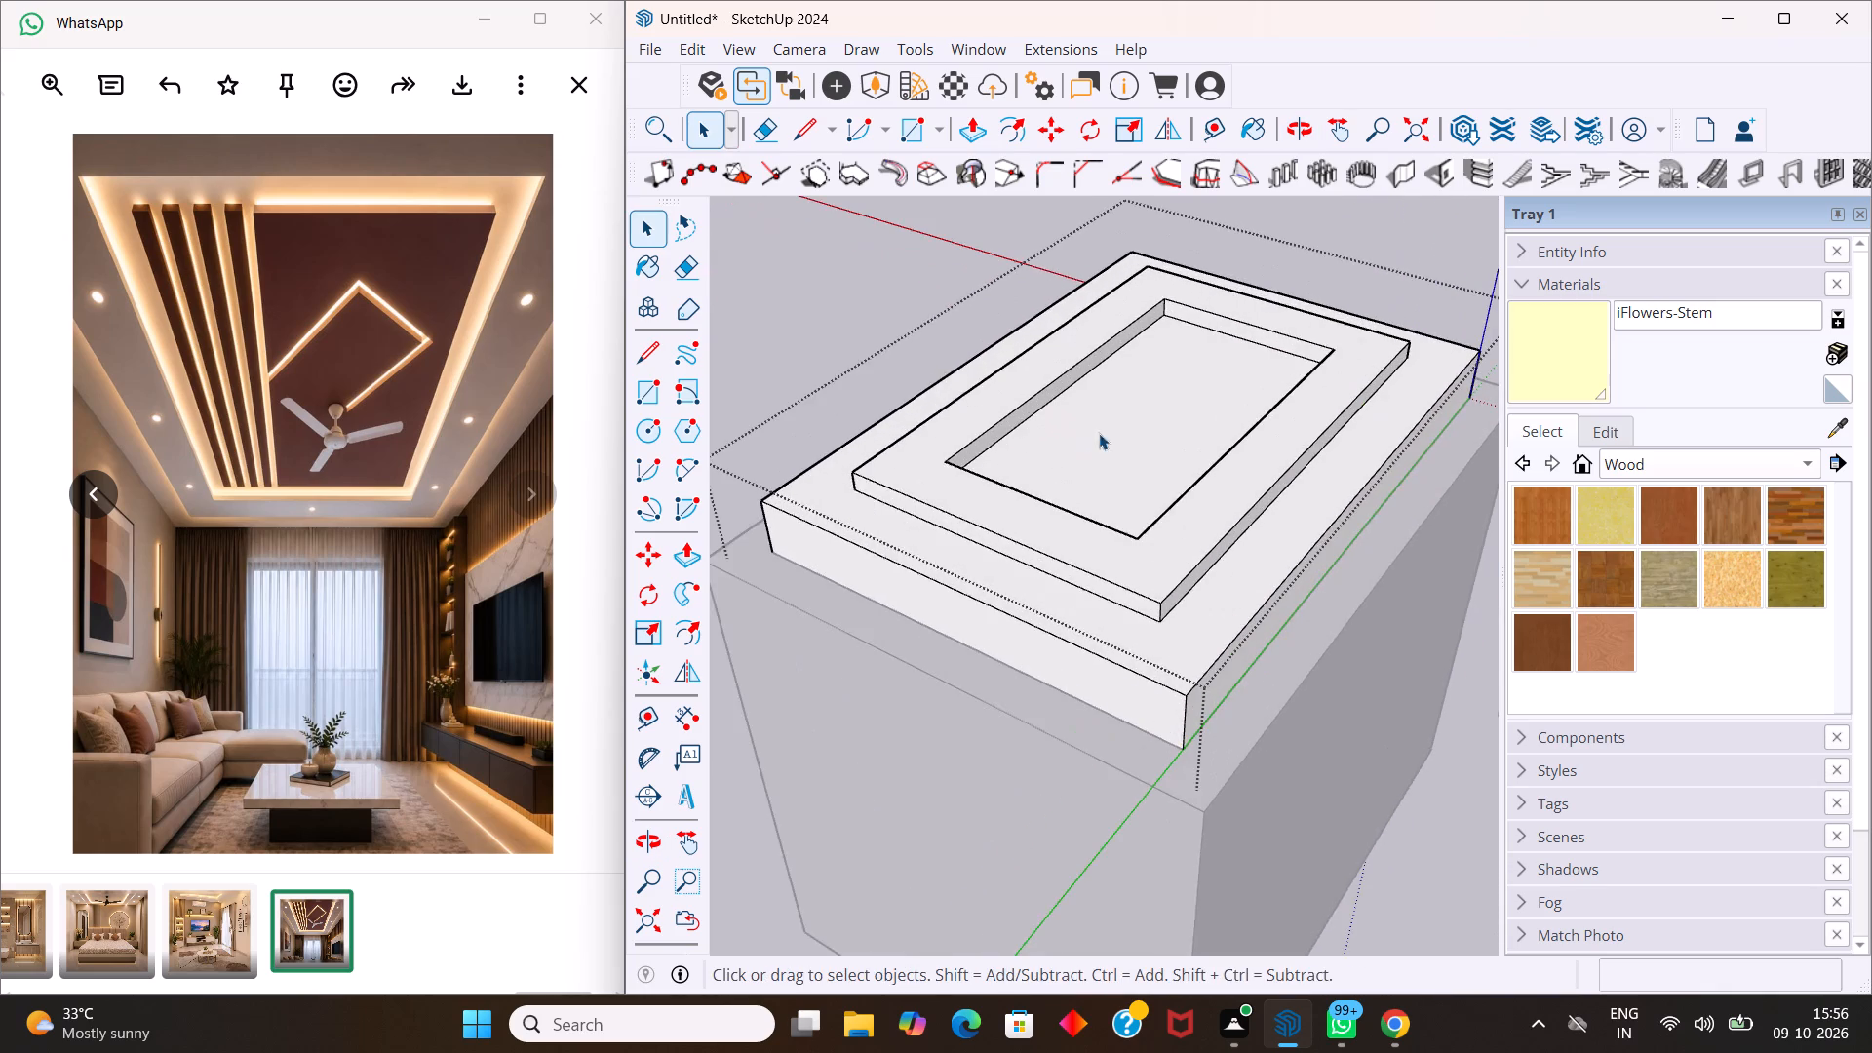
middle_click_drag(1099, 433, 969, 570)
scroll(977, 561, "up", 3)
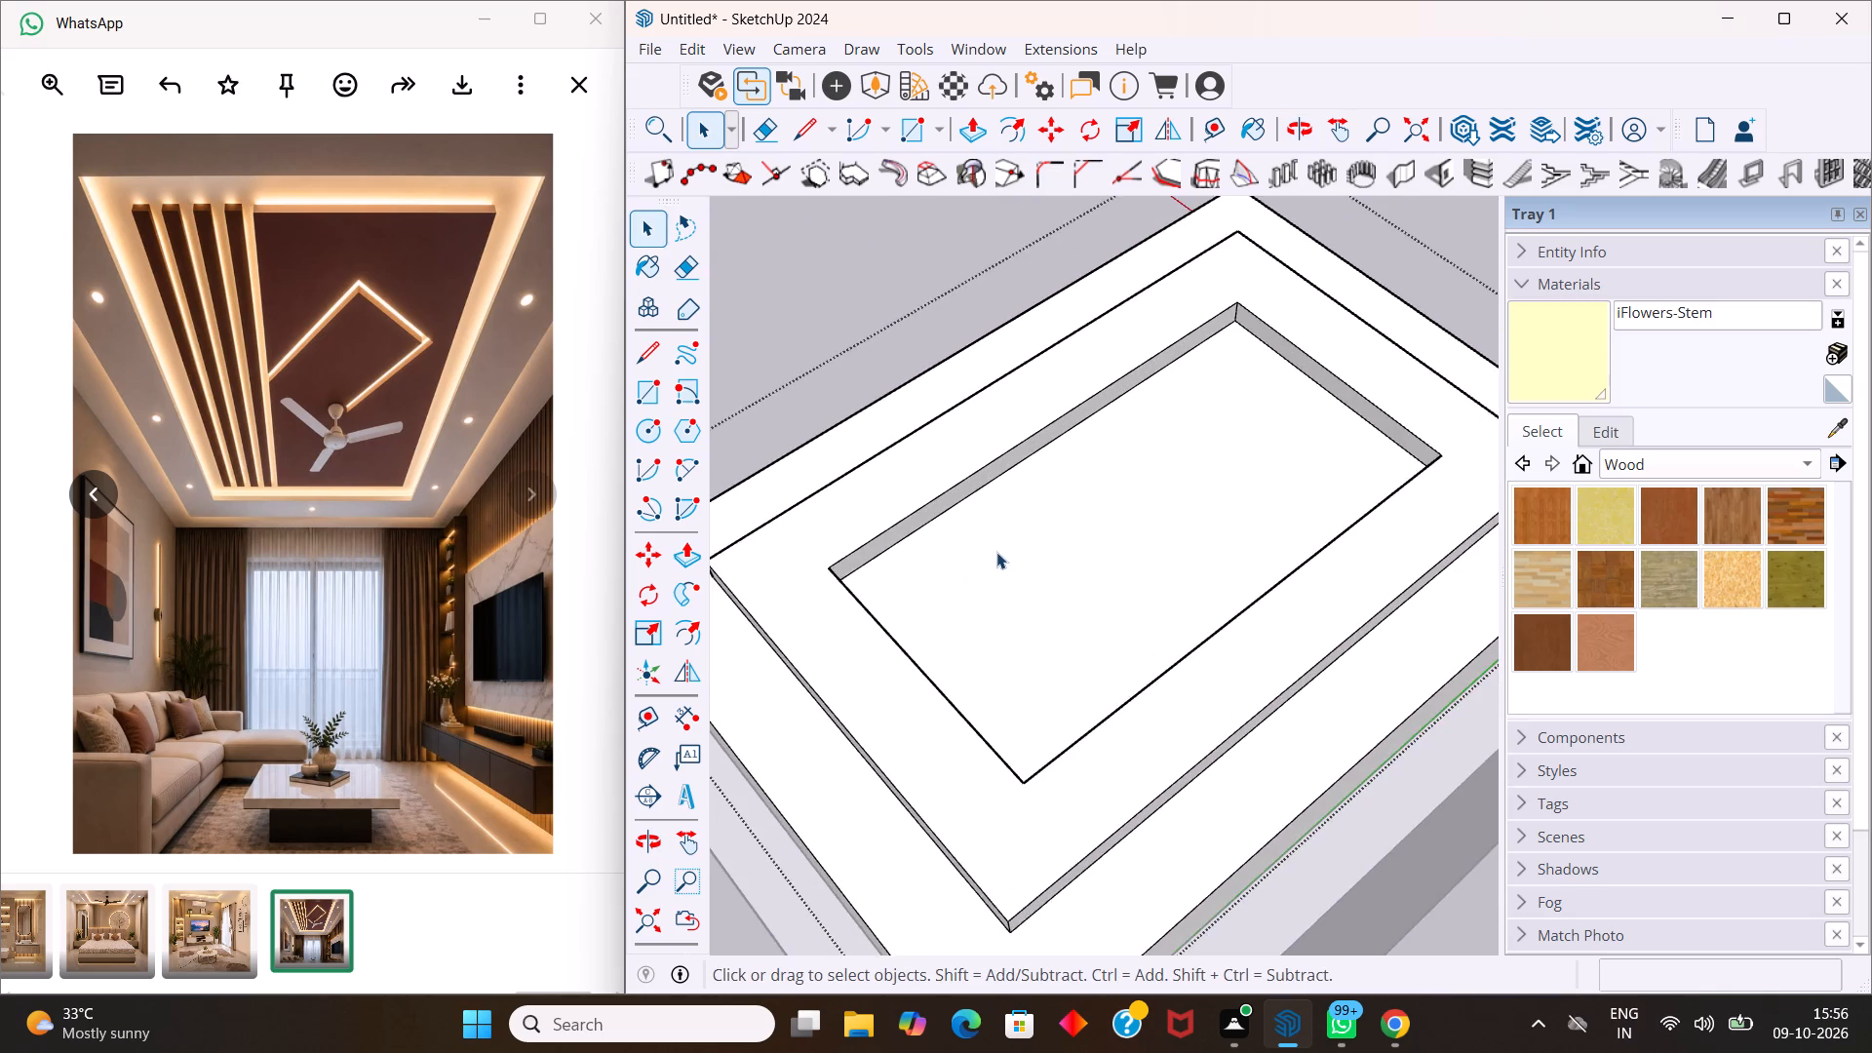
middle_click_drag(996, 552, 938, 571)
scroll(938, 569, "up", 1)
scroll(952, 543, "down", 12)
middle_click_drag(1014, 512, 1108, 514)
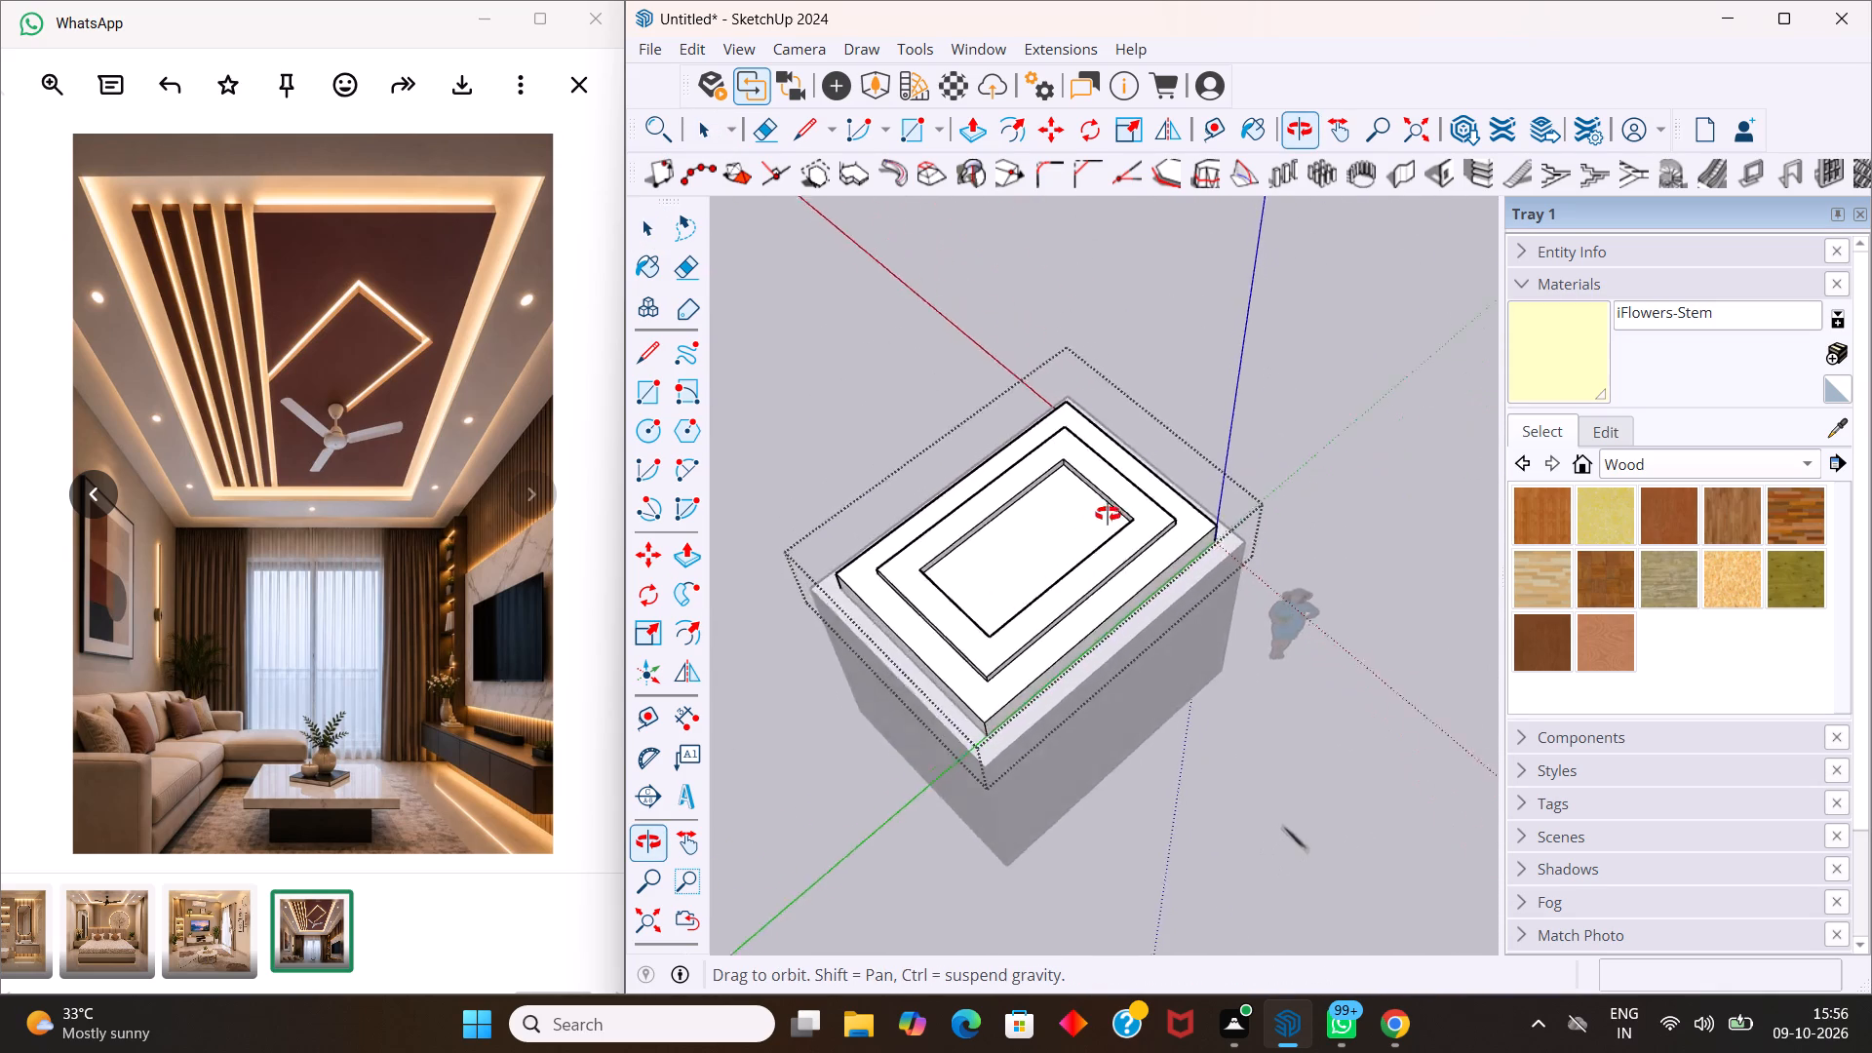
Examine the ceiling slab's raised ring and inner recess from above and from several sides.
middle_click_drag(1108, 514, 1230, 439)
scroll(1004, 650, "up", 3)
middle_click_drag(1053, 643, 1255, 576)
middle_click_drag(1004, 637, 1273, 538)
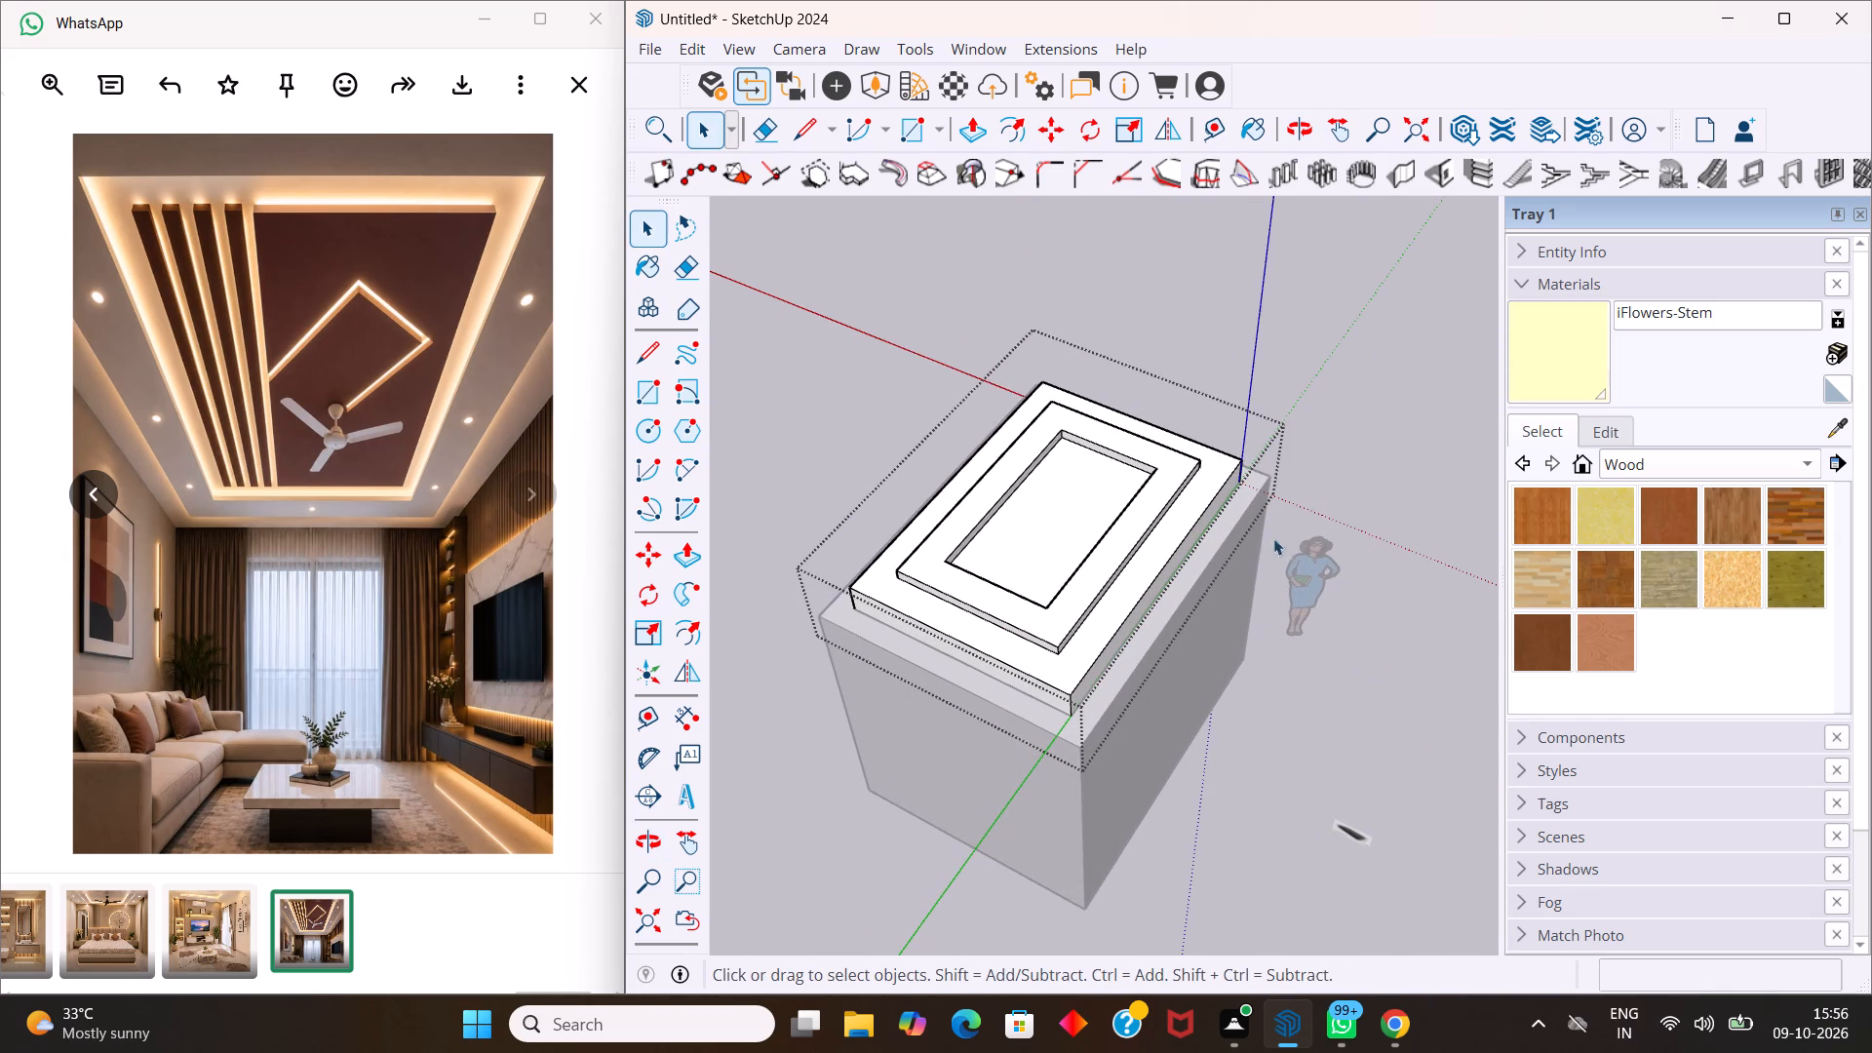
middle_click_drag(1273, 538, 1329, 503)
scroll(1342, 499, "up", 1)
middle_click_drag(1035, 586, 1390, 487)
scroll(1339, 471, "down", 5)
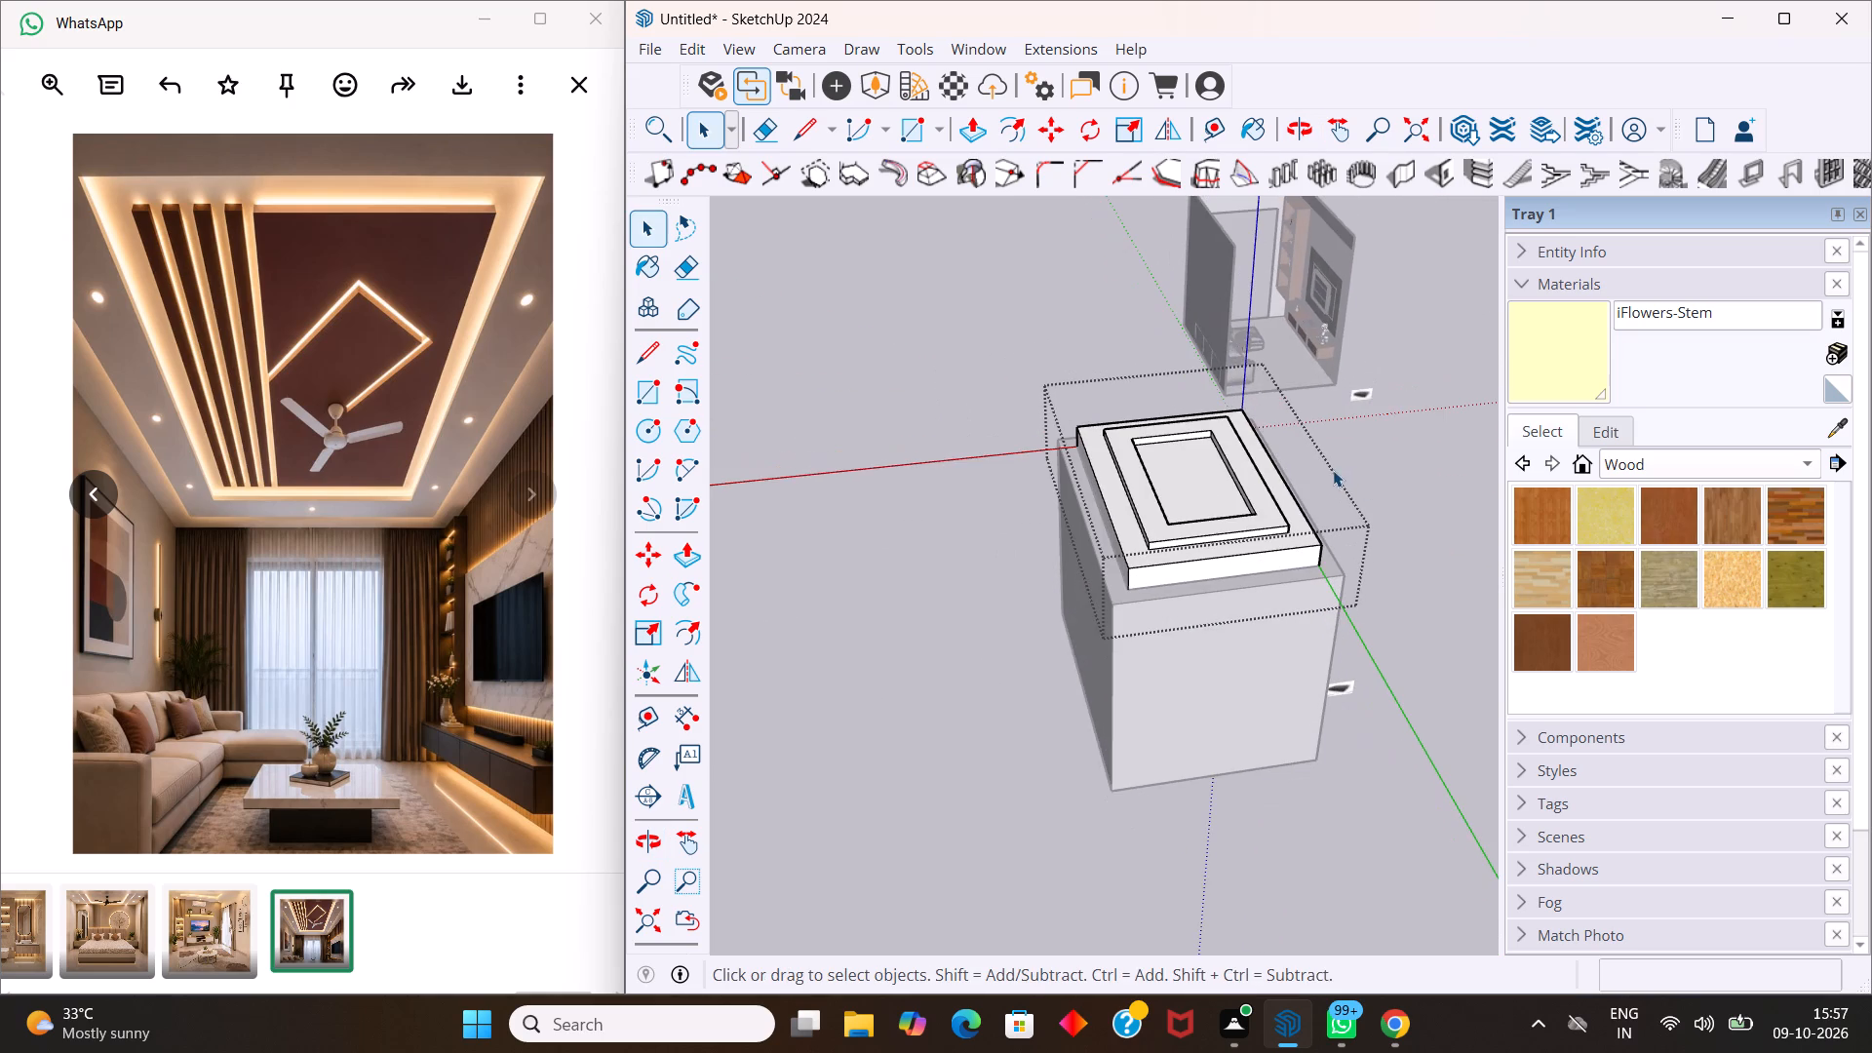
scroll(1294, 552, "down", 5)
scroll(1267, 611, "up", 5)
middle_click_drag(1263, 613, 1252, 565)
scroll(1261, 589, "up", 1)
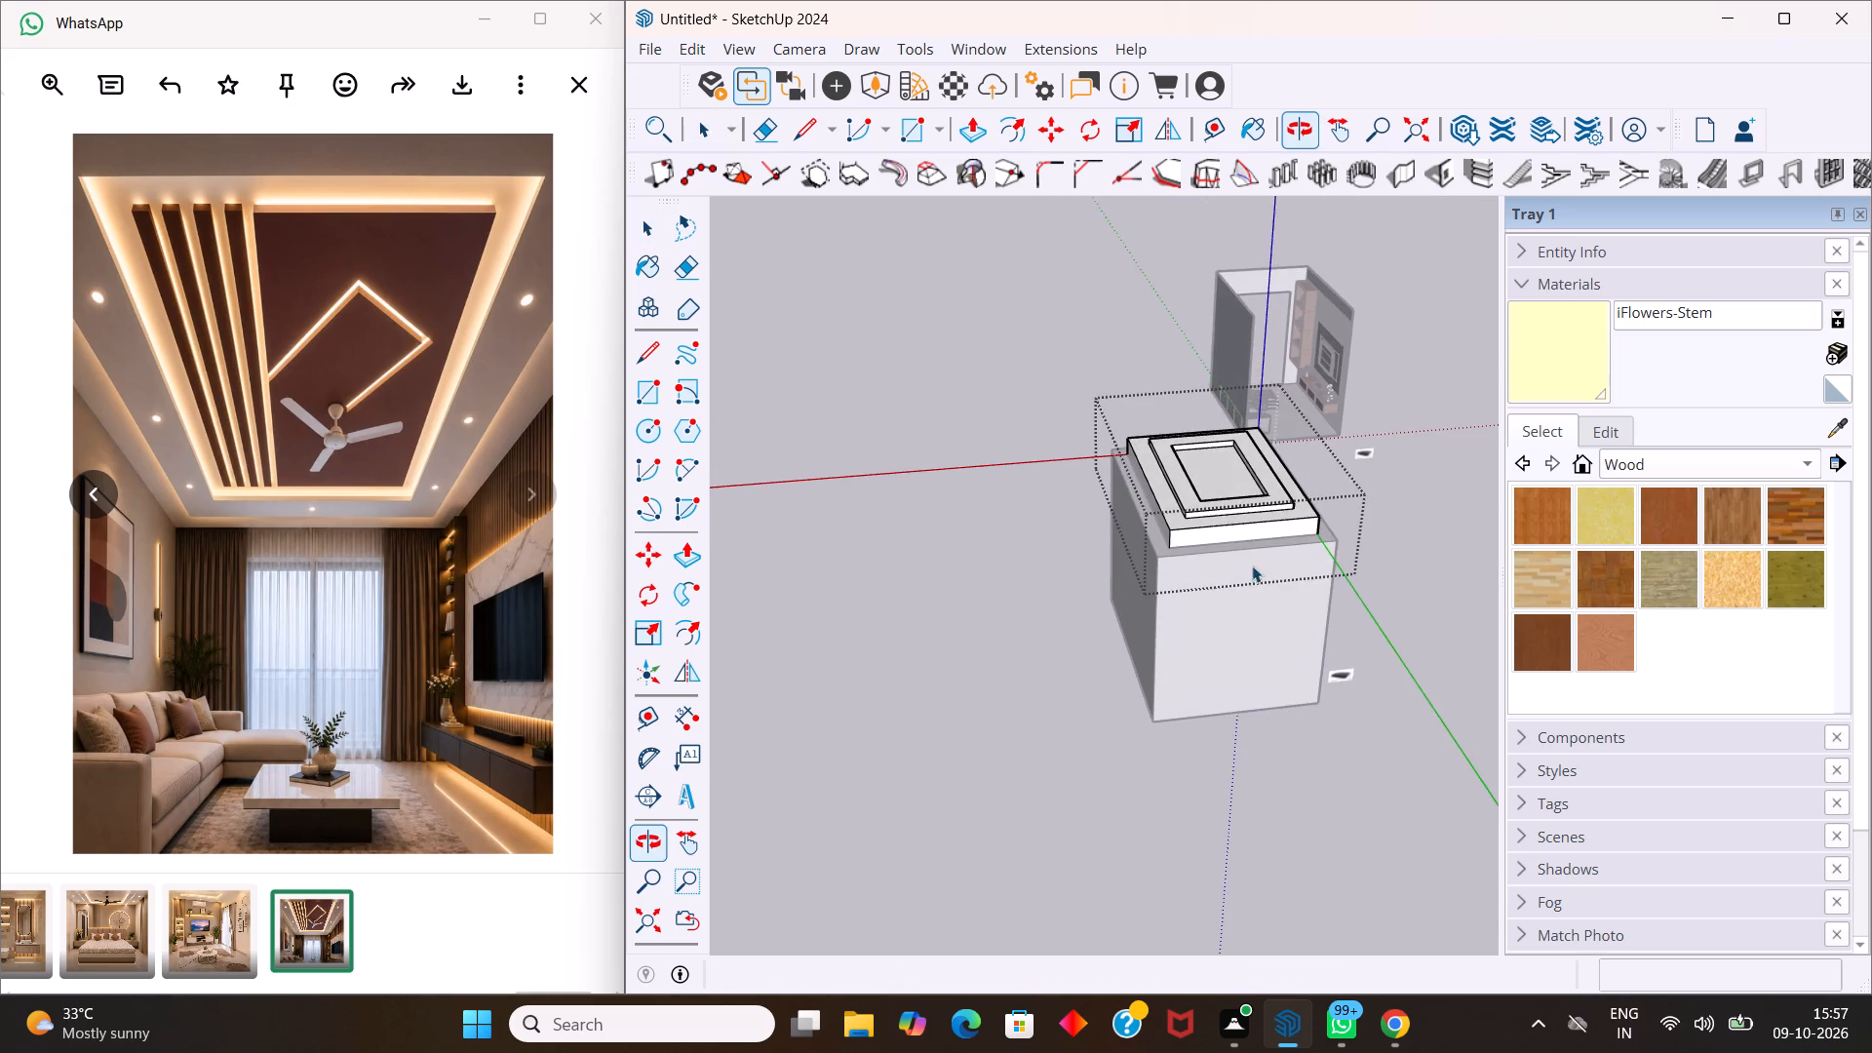
scroll(1252, 604, "up", 6)
middle_click_drag(1245, 606, 1142, 723)
scroll(1142, 723, "up", 1)
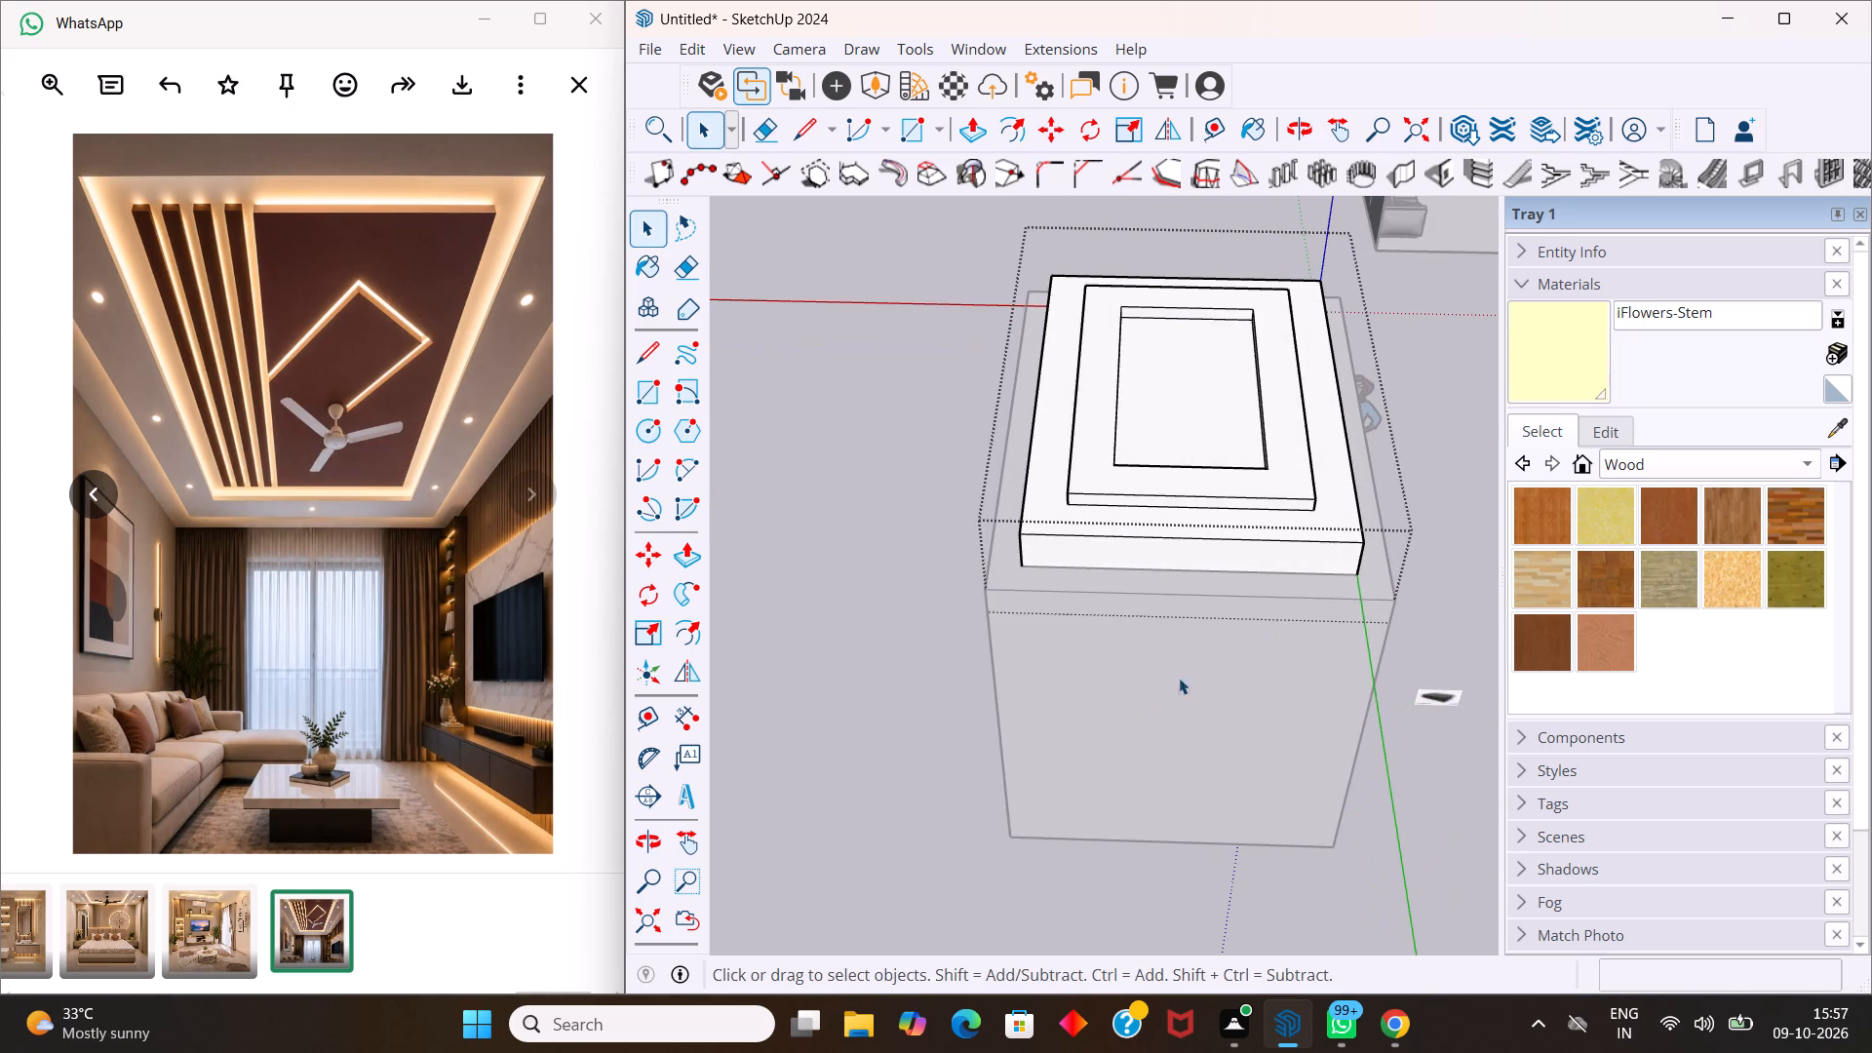
scroll(1216, 582, "up", 2)
scroll(1139, 354, "up", 3)
middle_click_drag(1124, 320, 1076, 499)
scroll(1092, 472, "up", 2)
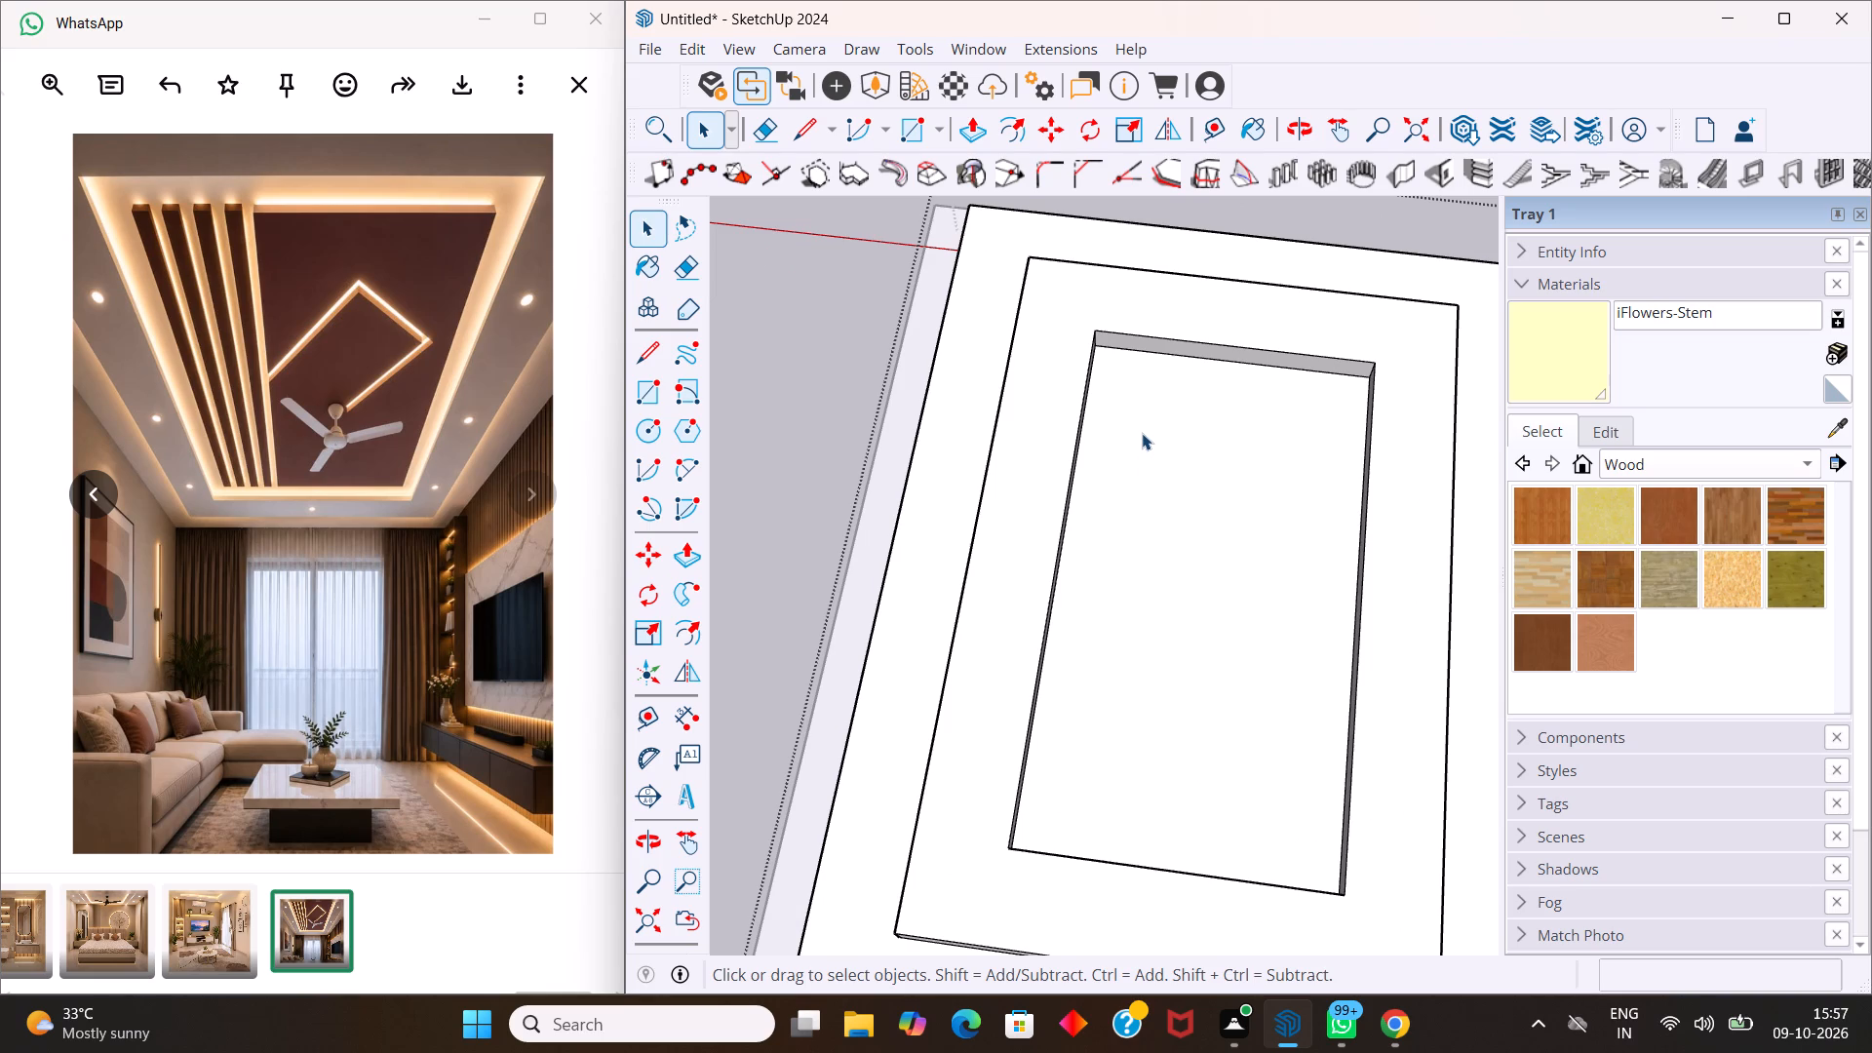
scroll(1150, 412, "down", 4)
middle_click_drag(1224, 496, 1134, 463)
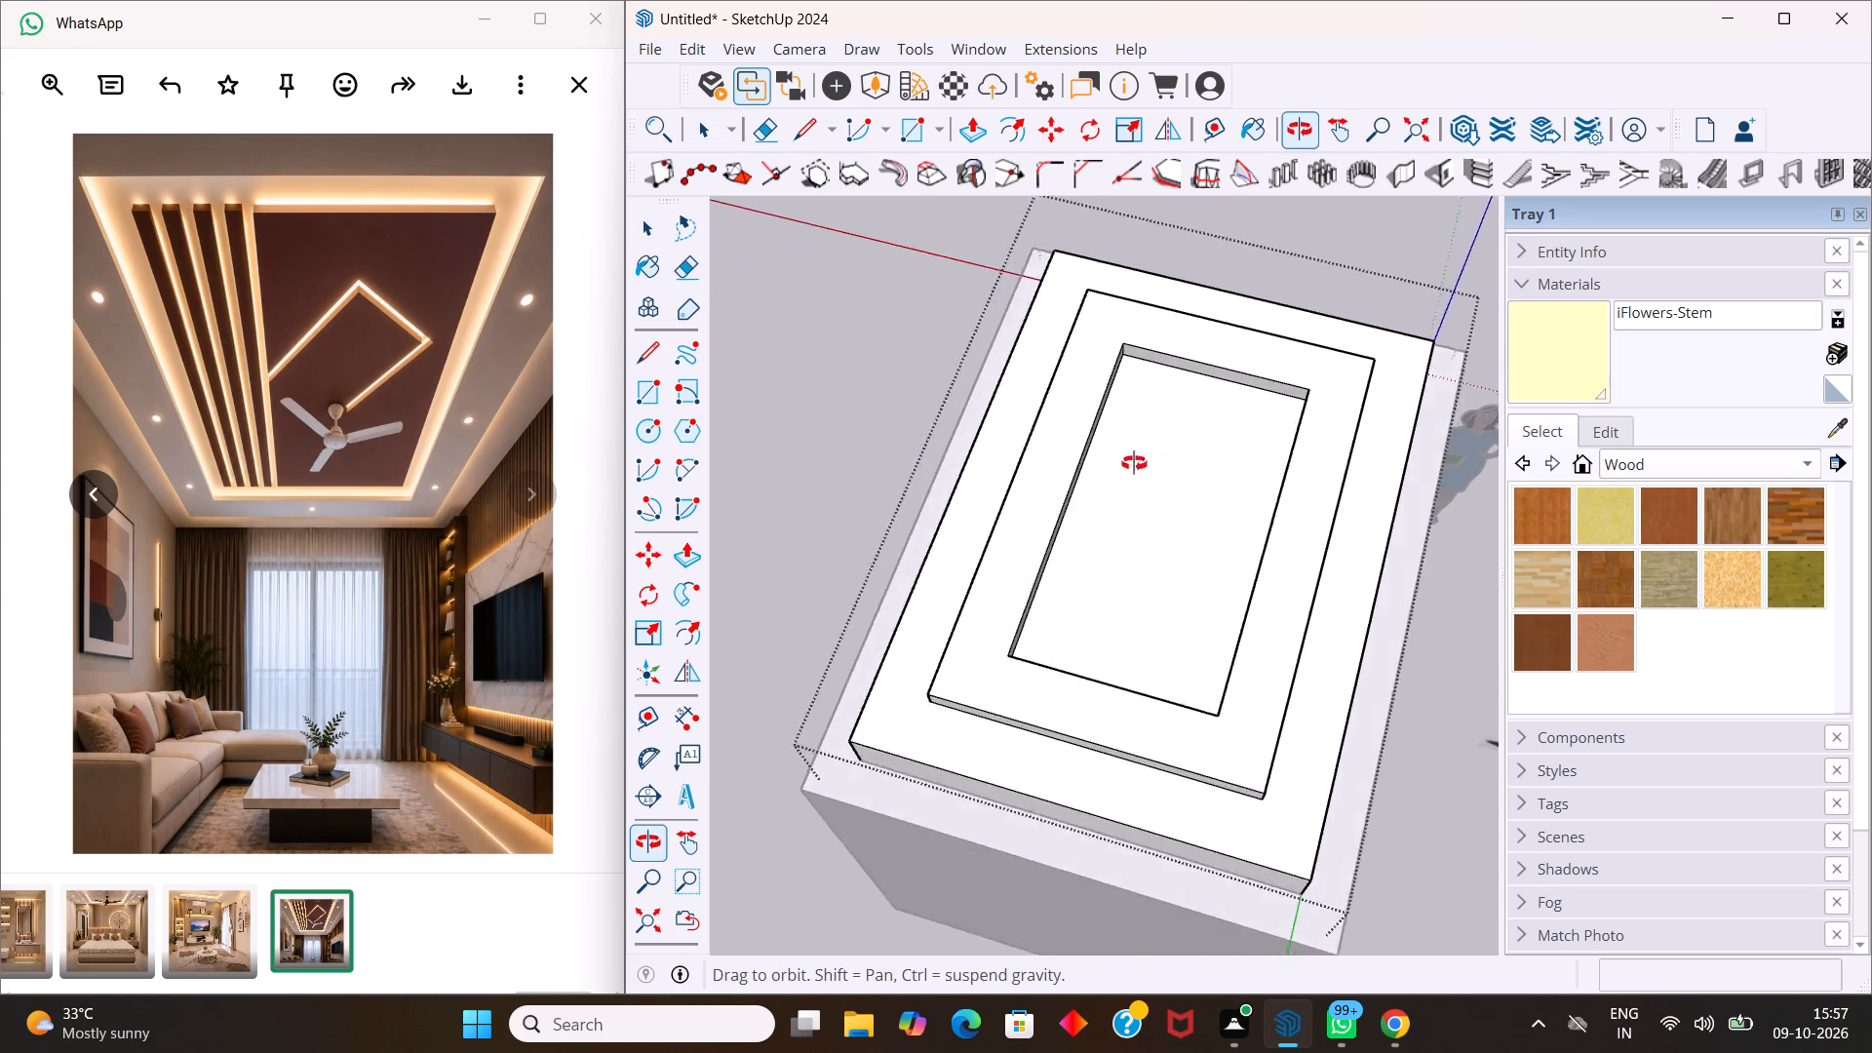
middle_click_drag(1134, 463, 1049, 420)
scroll(1067, 432, "up", 2)
middle_click_drag(1150, 450, 1031, 480)
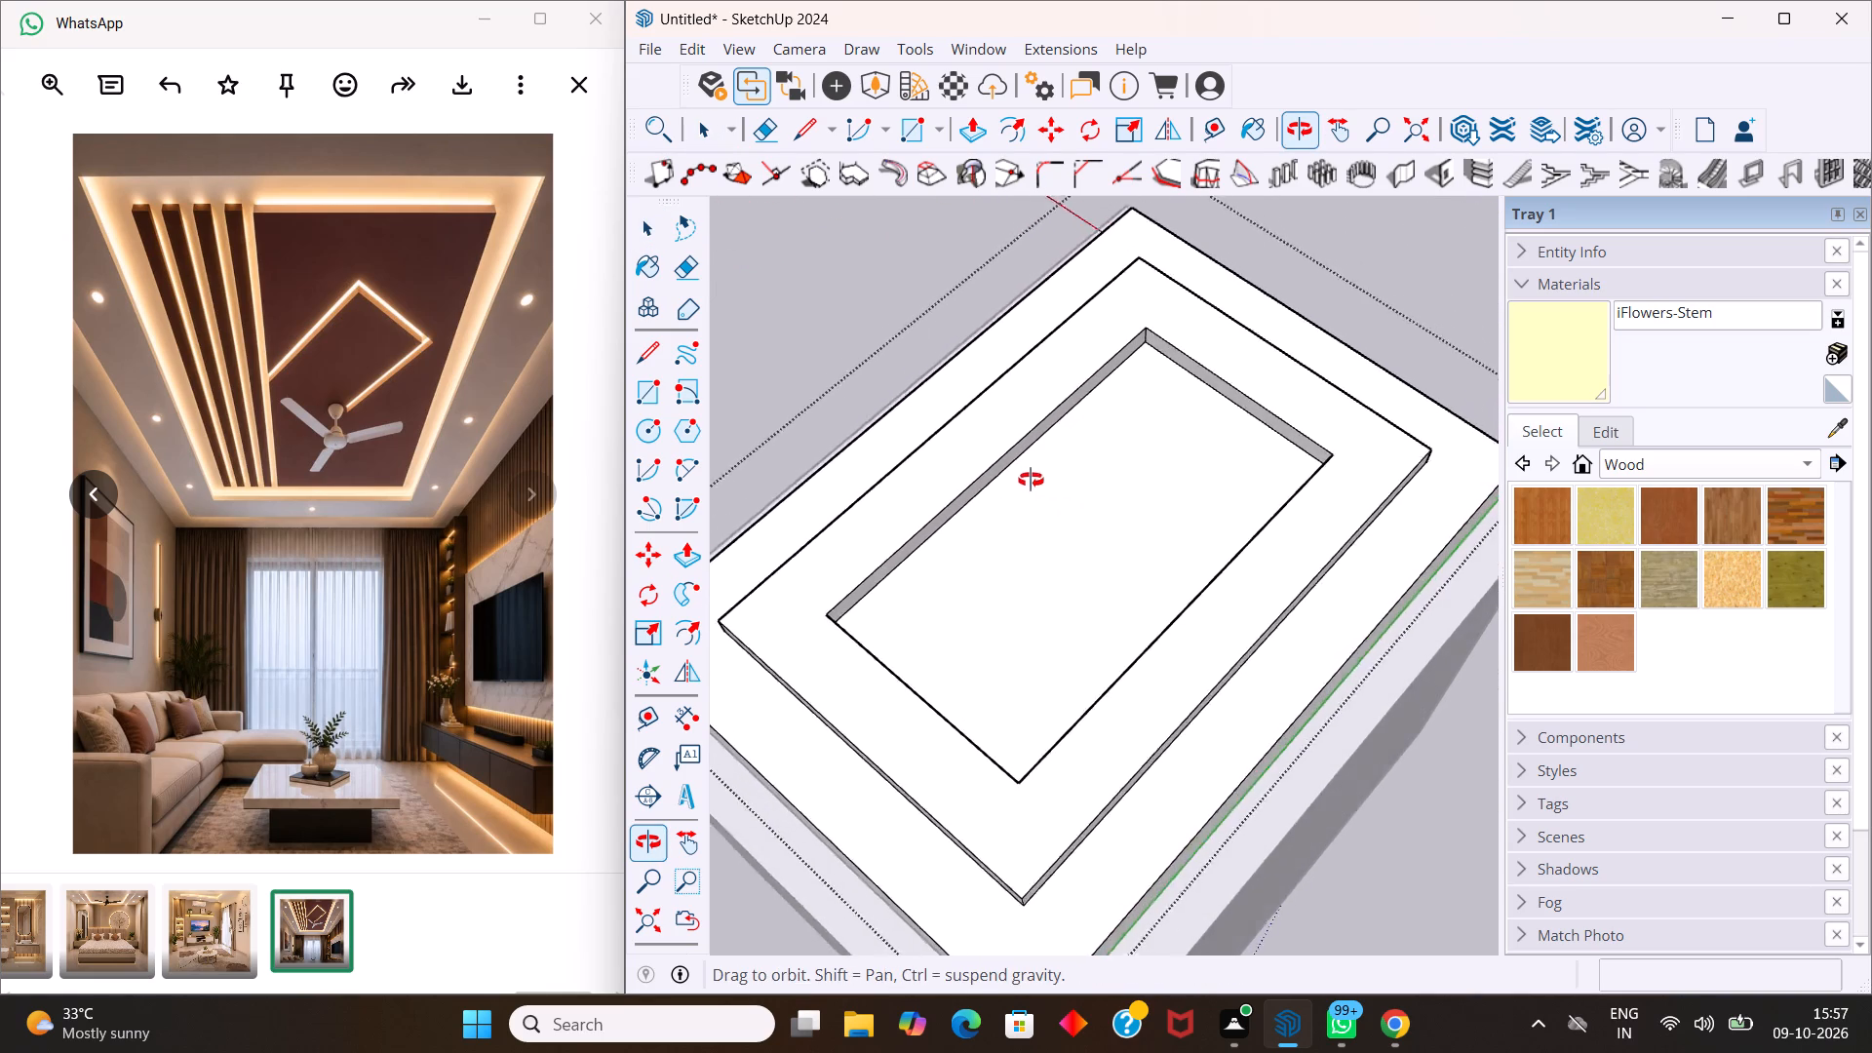
middle_click_drag(1031, 480, 1026, 474)
middle_click_drag(1064, 477, 960, 504)
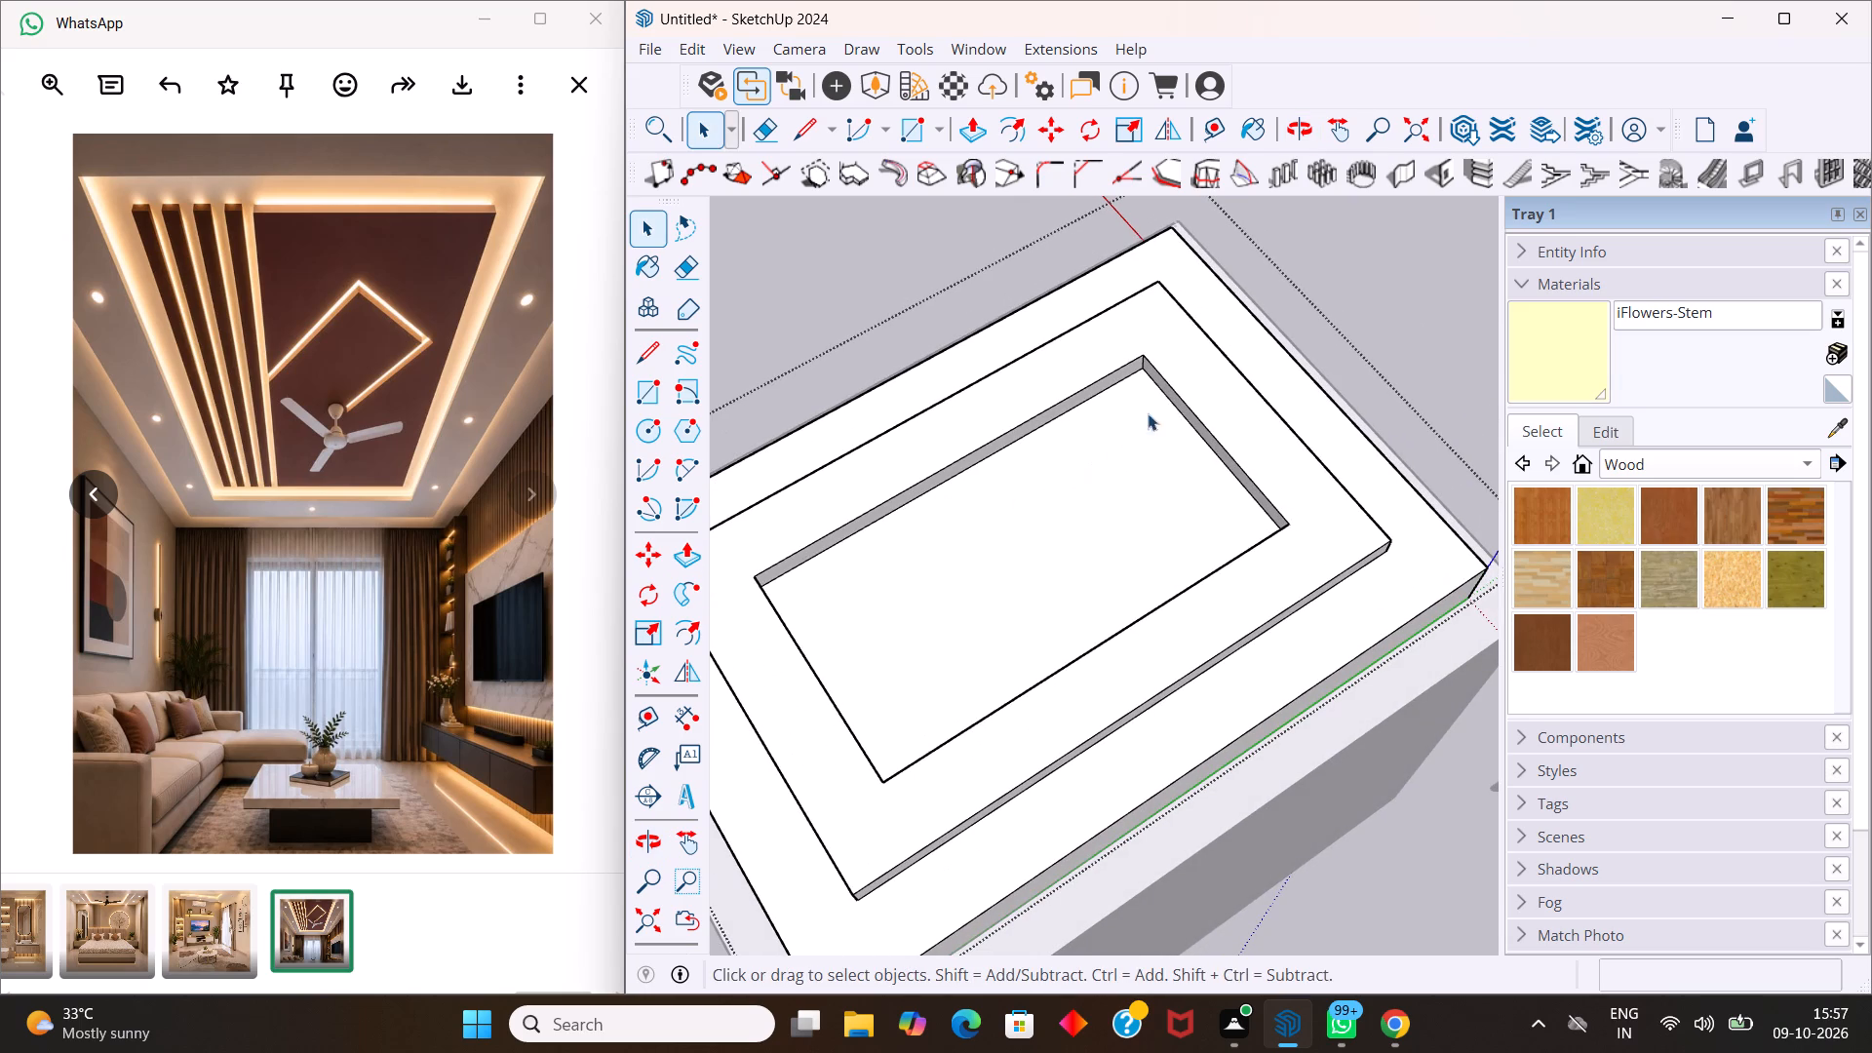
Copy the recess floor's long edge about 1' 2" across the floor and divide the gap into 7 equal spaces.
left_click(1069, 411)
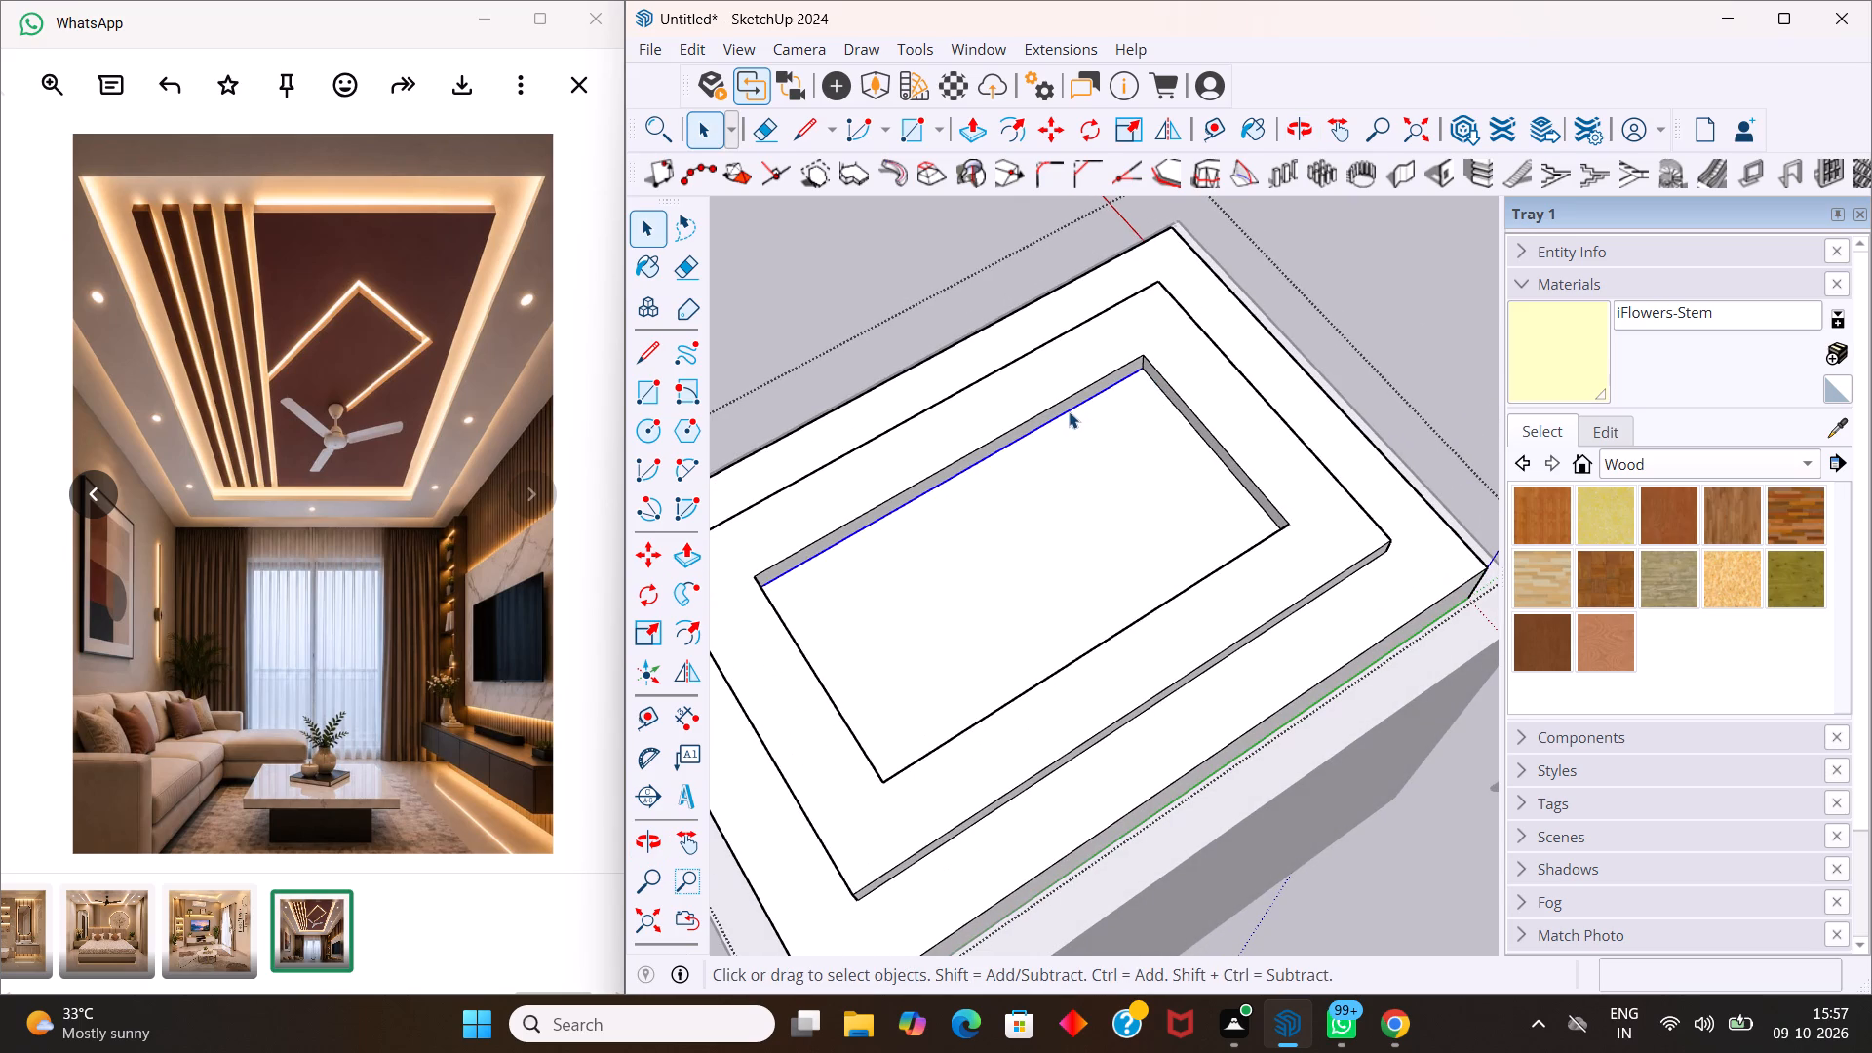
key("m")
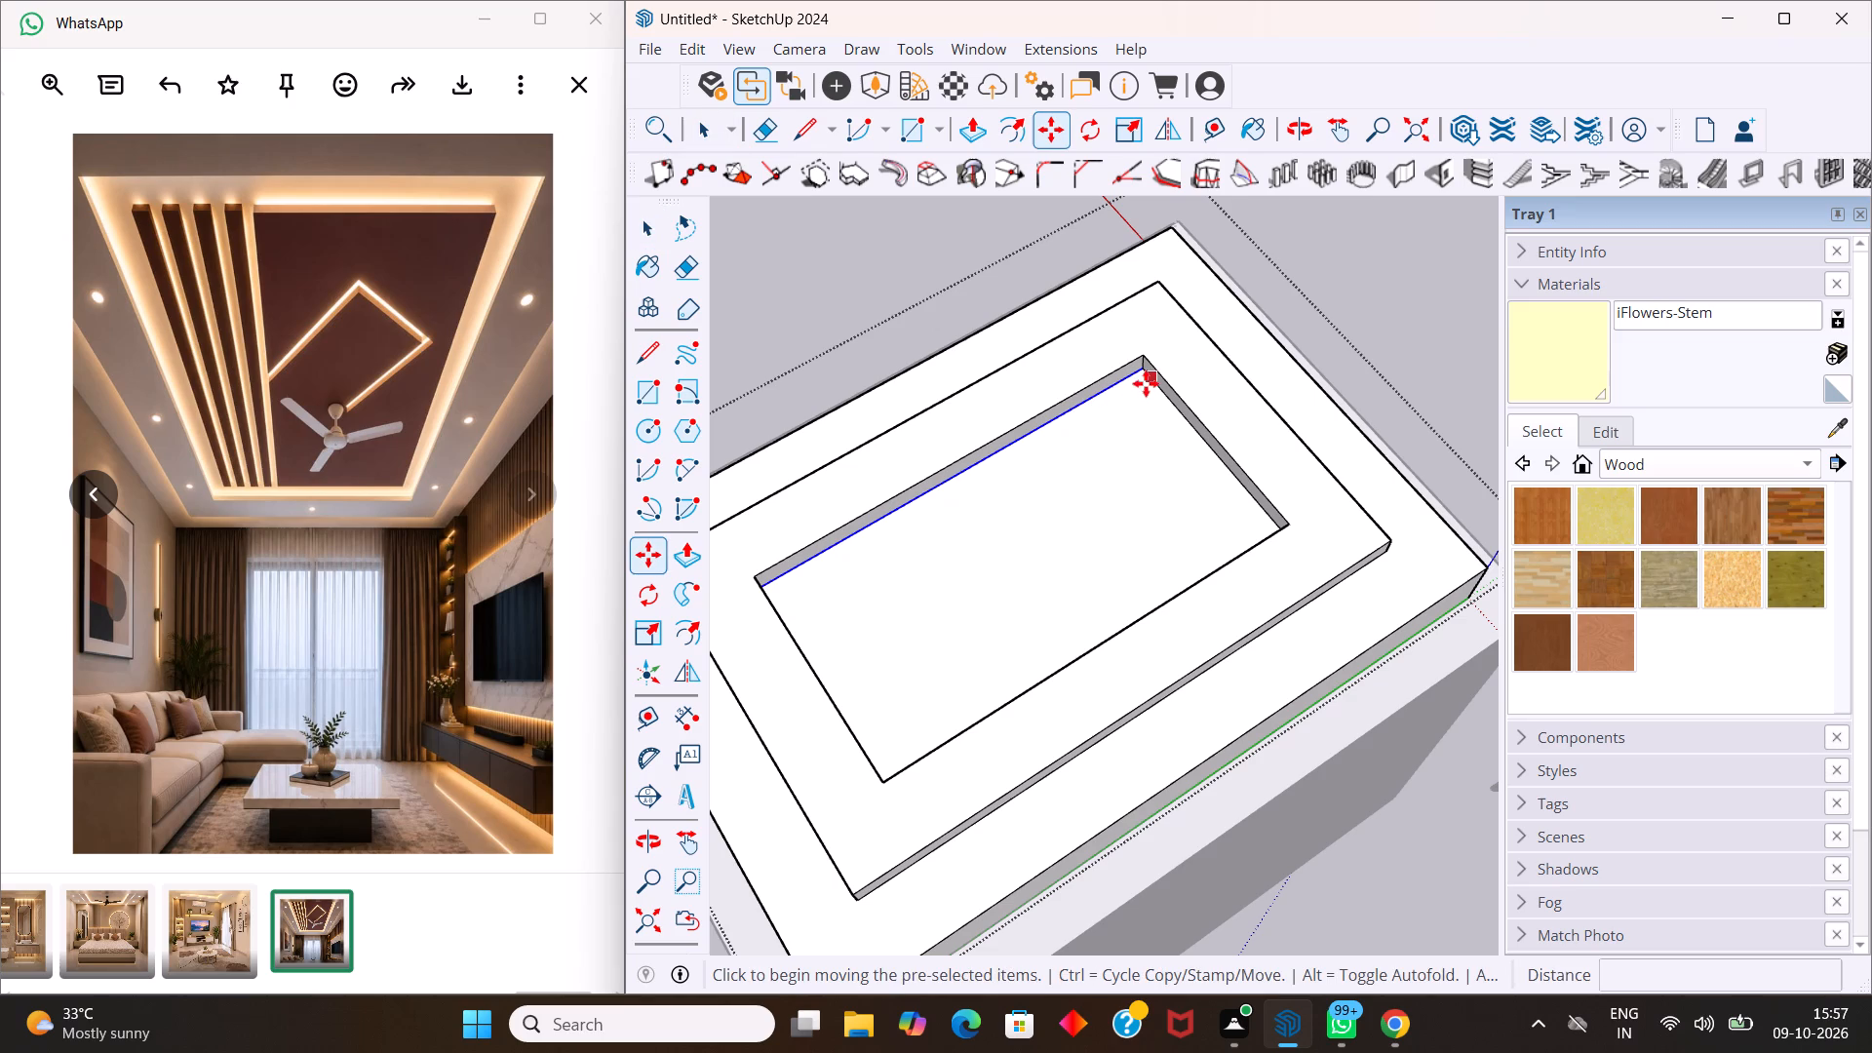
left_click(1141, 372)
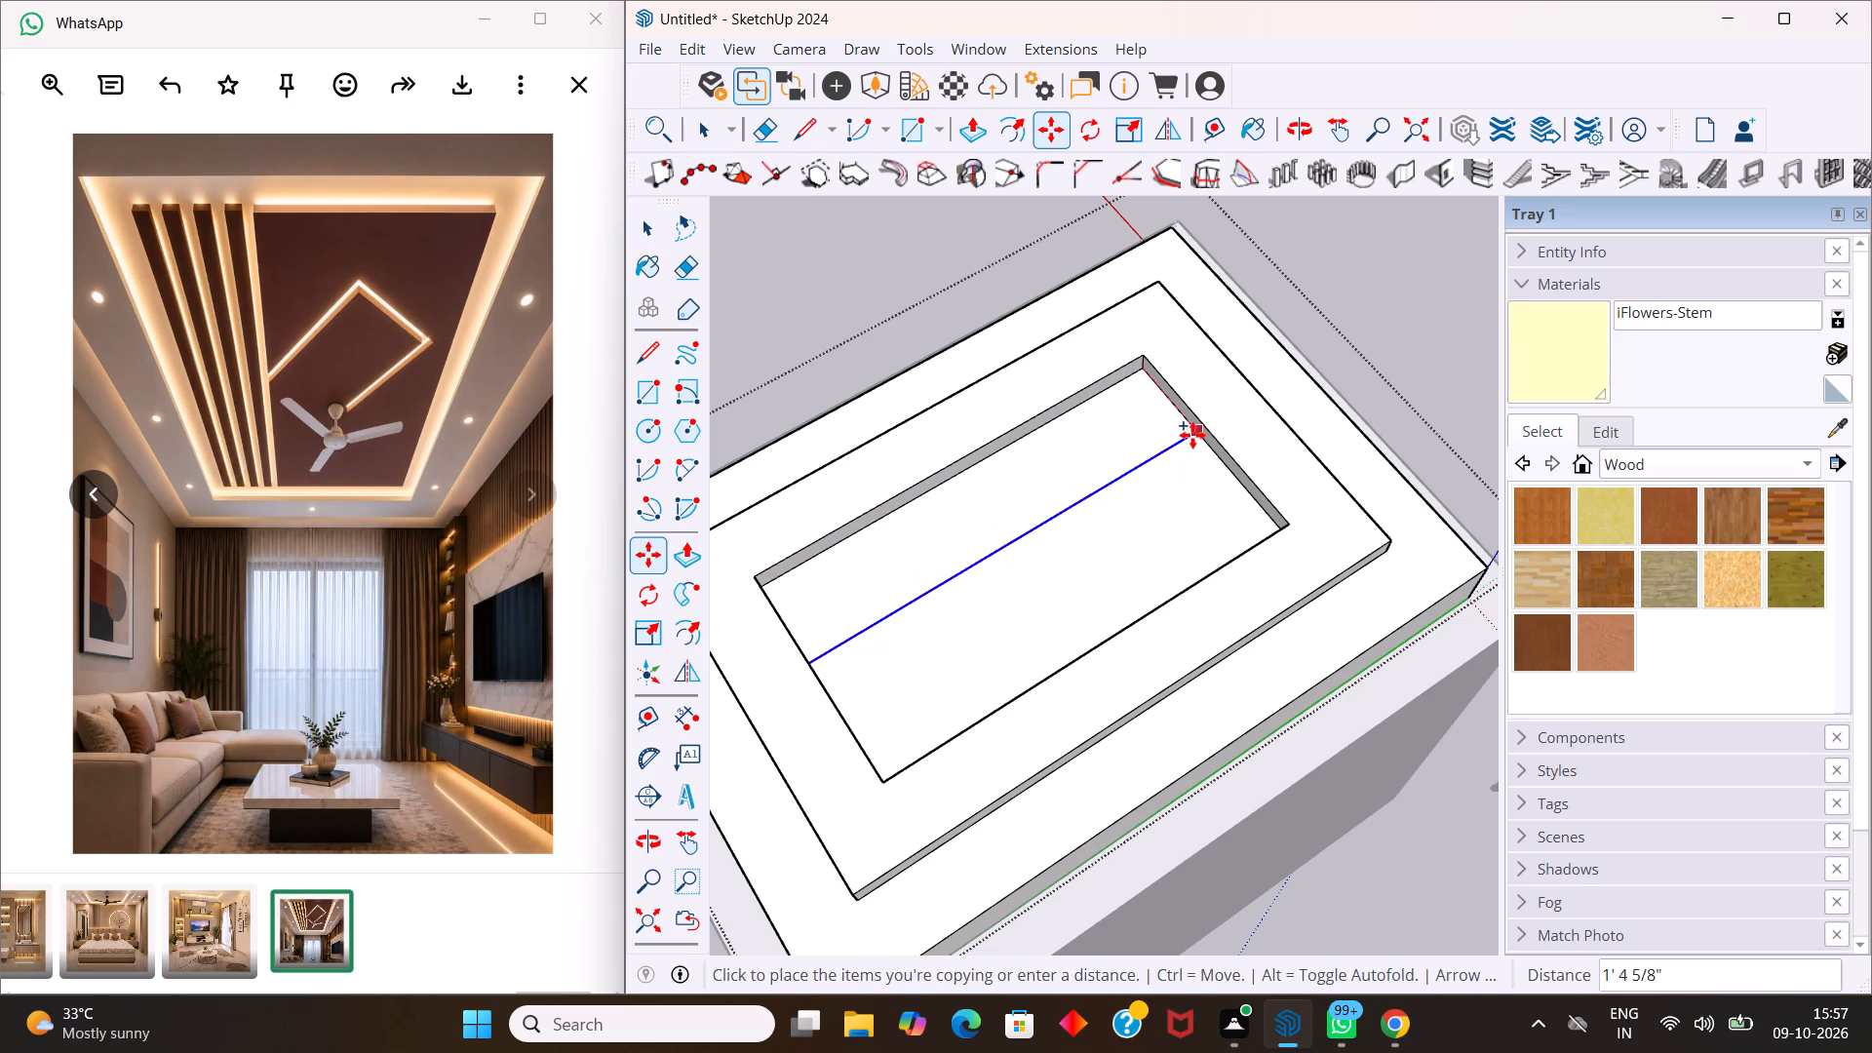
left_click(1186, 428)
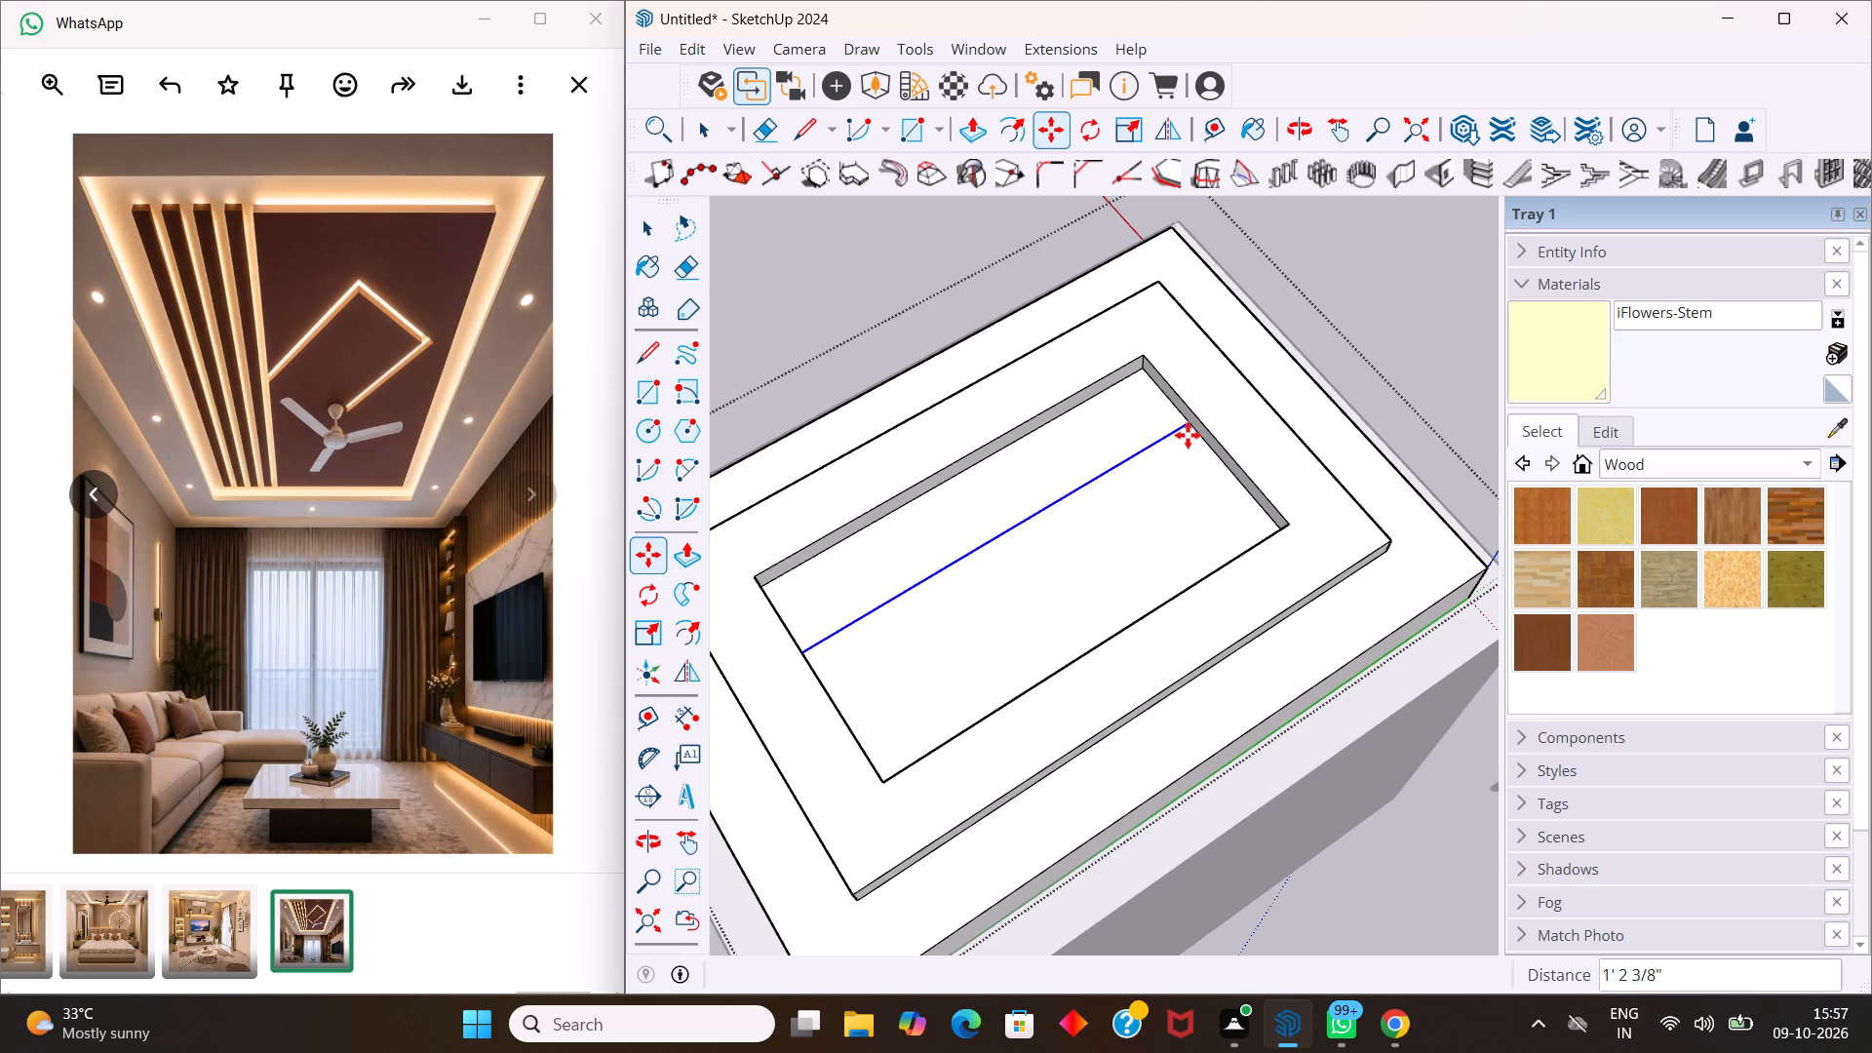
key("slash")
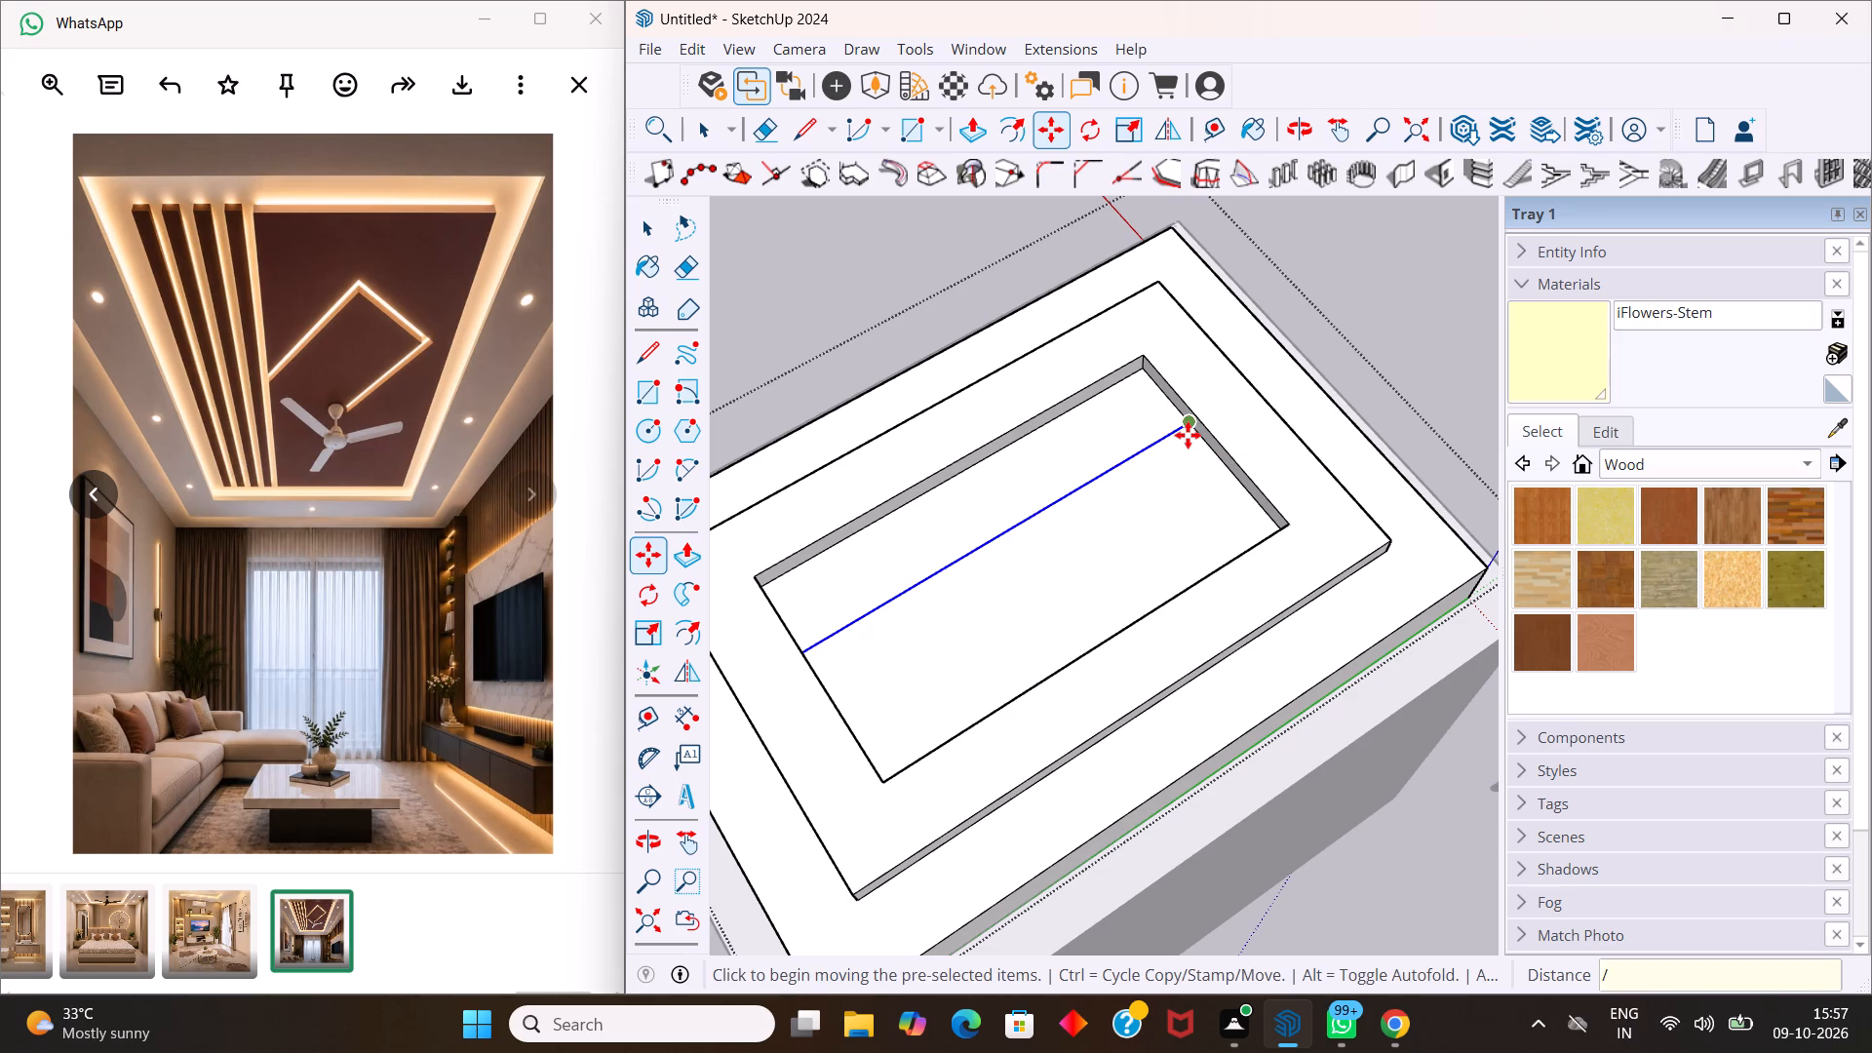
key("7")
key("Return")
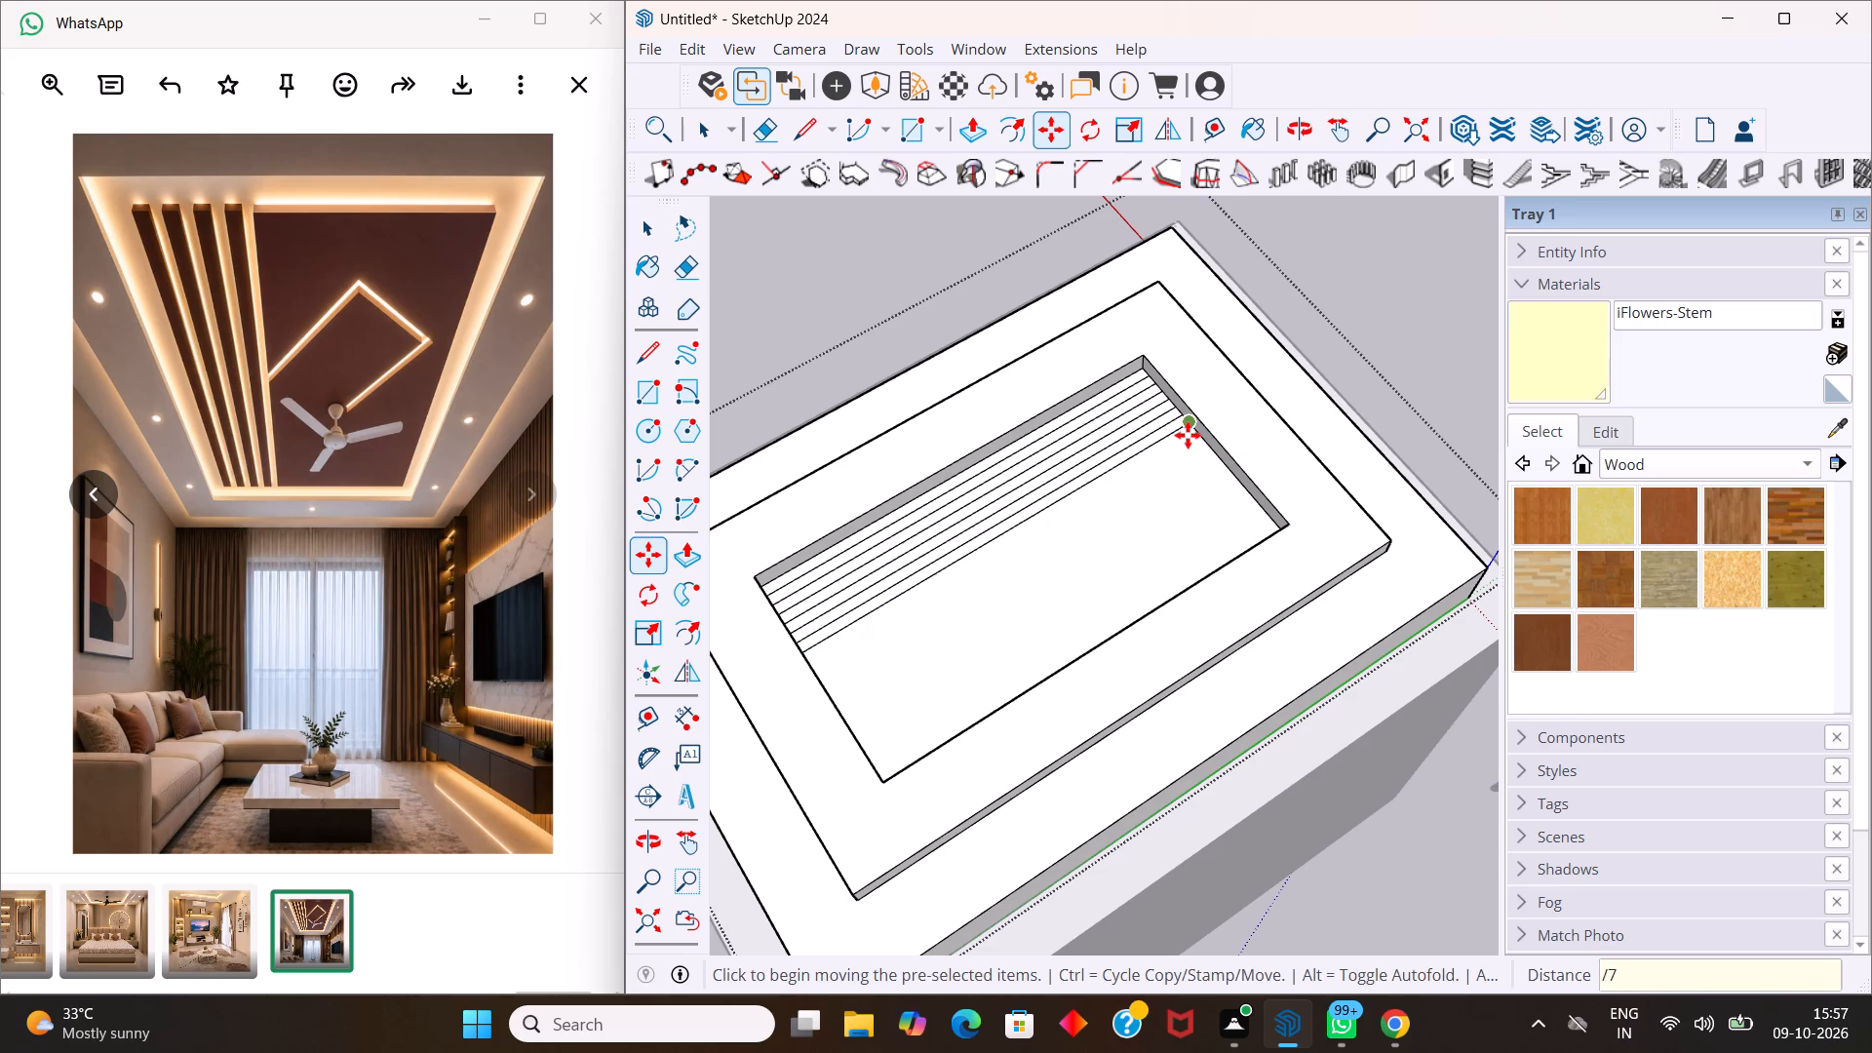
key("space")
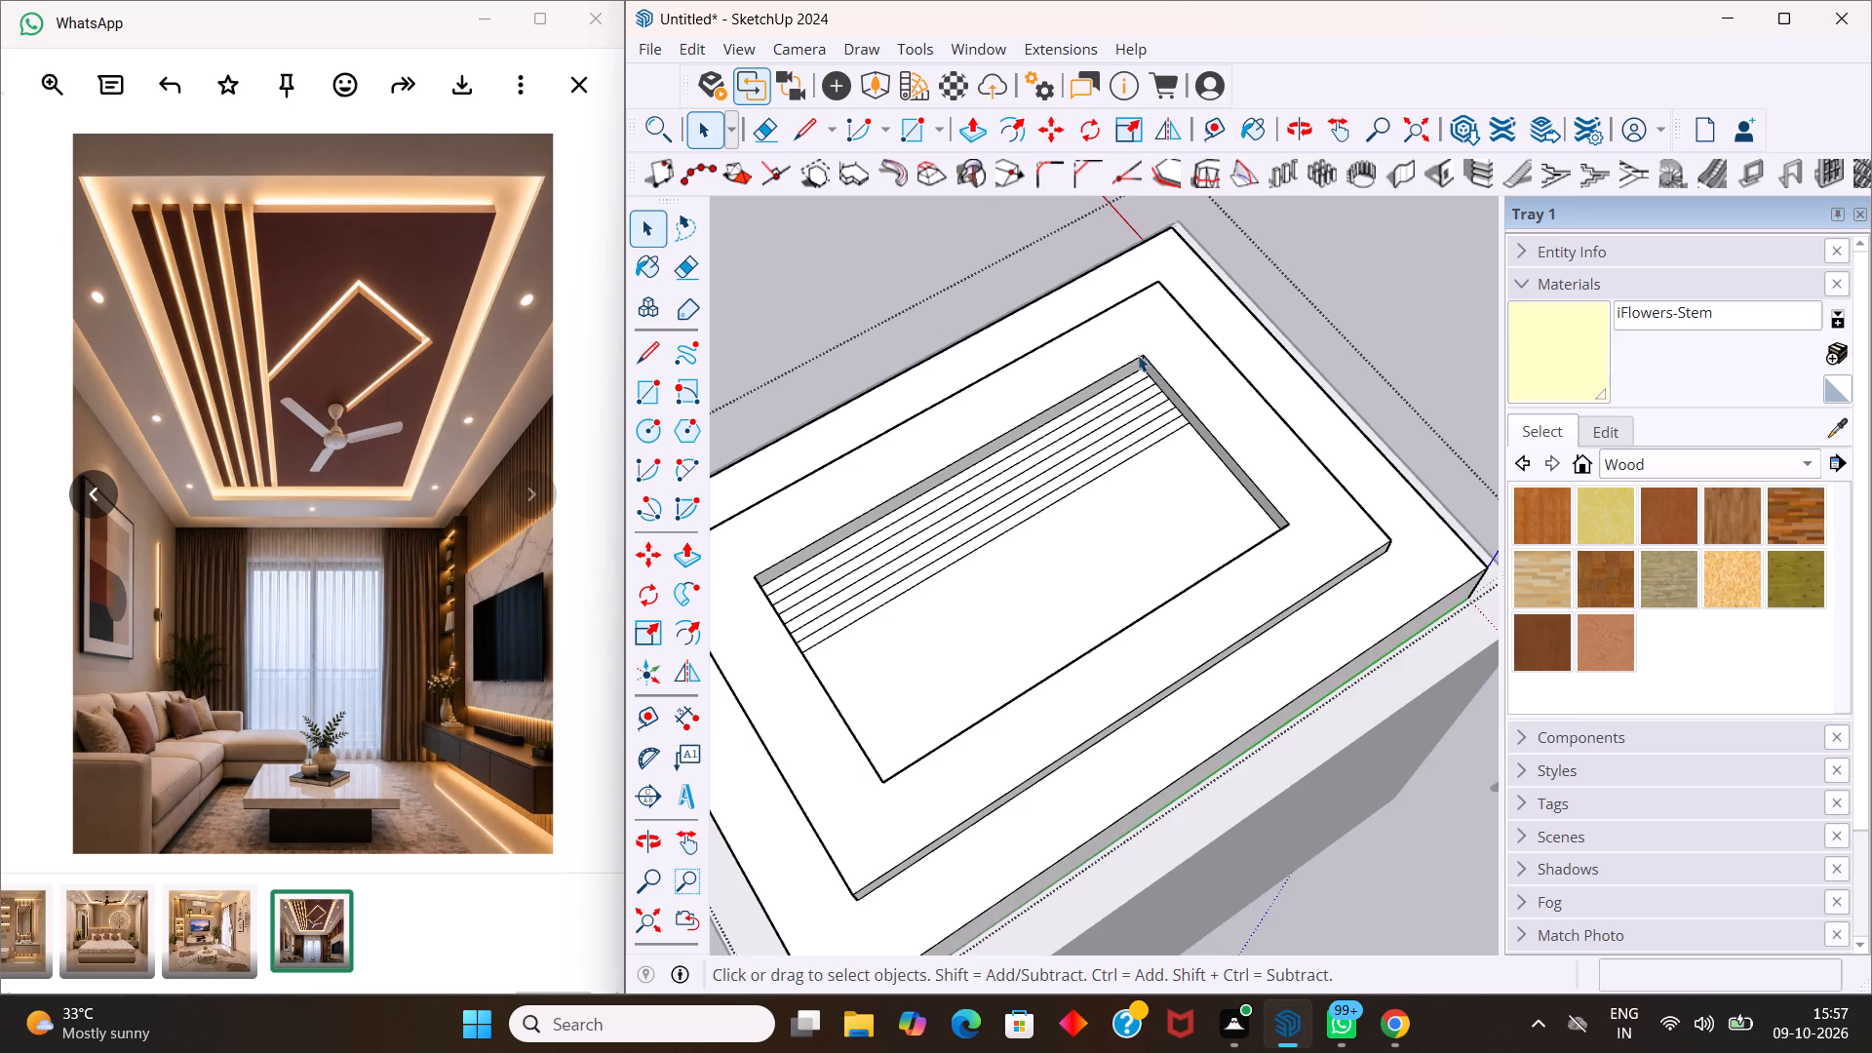
Examine the spacing of the parallel lines on the recess floor against the ceiling strips in the reference image.
scroll(1132, 353, "up", 7)
middle_click_drag(1135, 387, 1217, 387)
scroll(1219, 396, "down", 2)
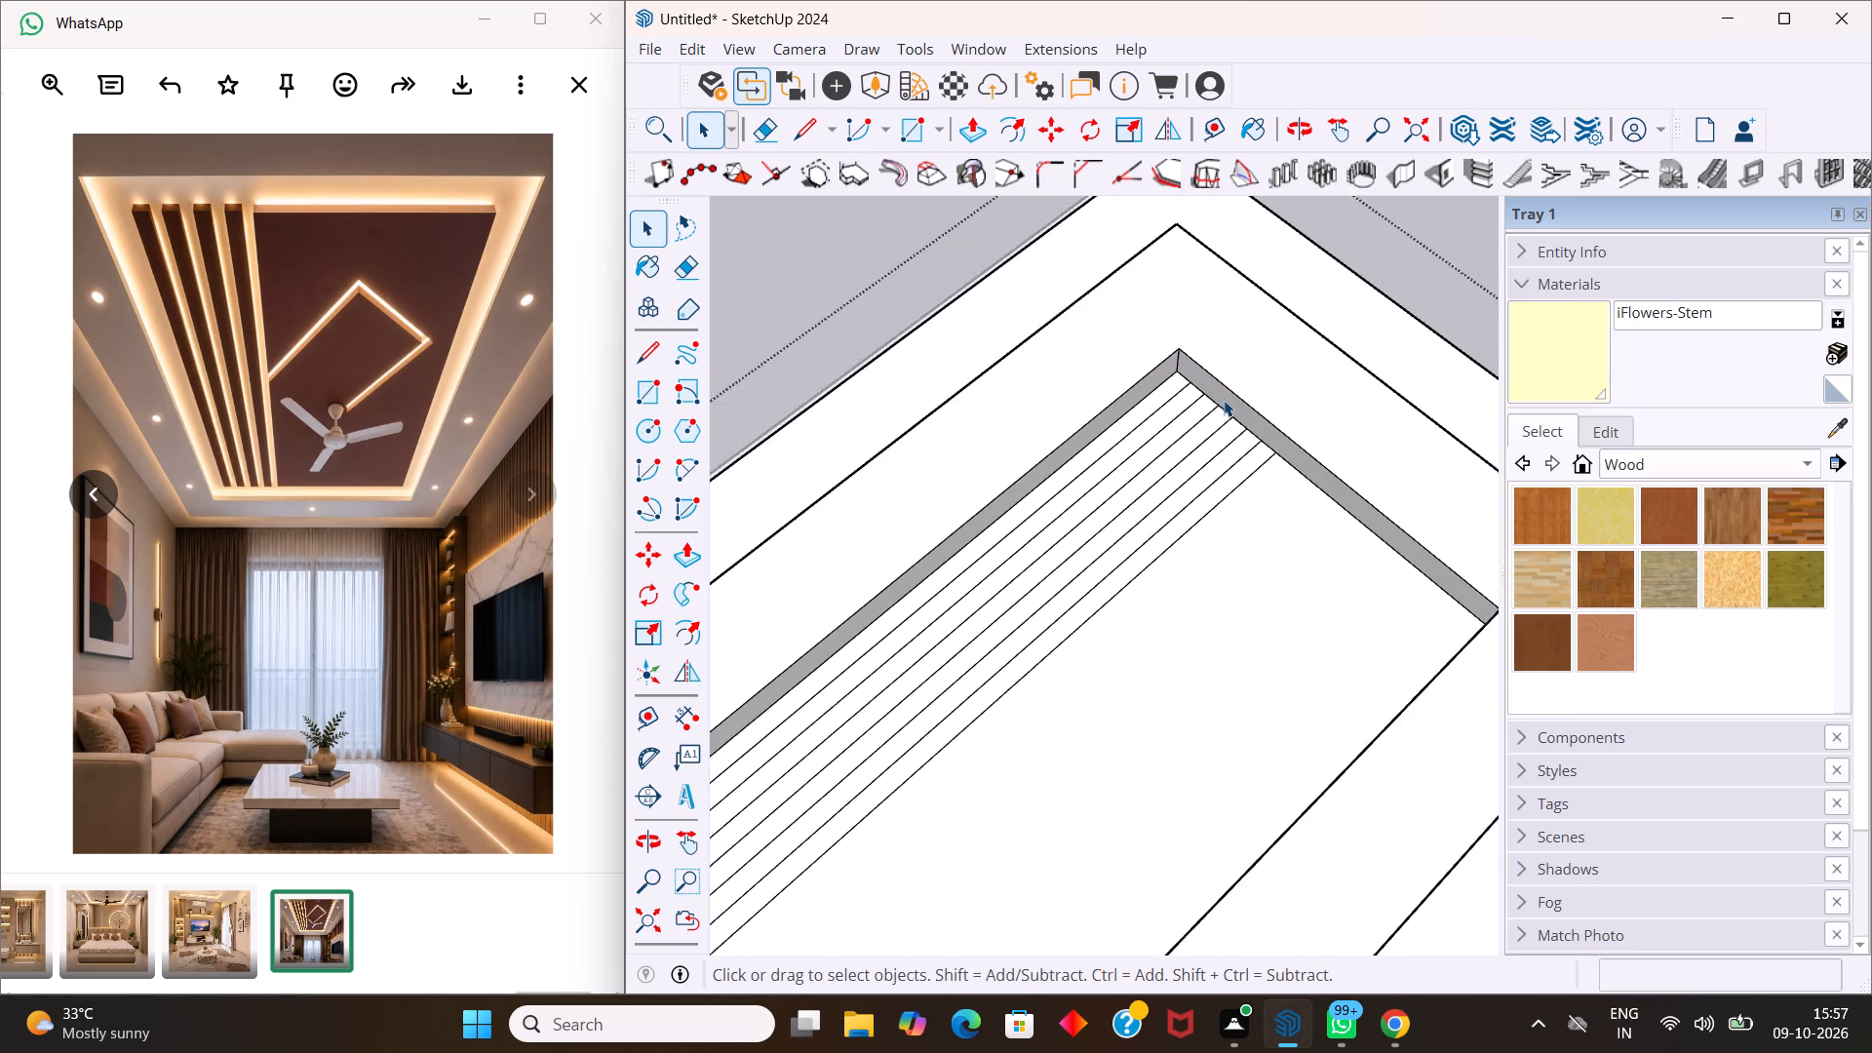
scroll(1224, 400, "down", 2)
scroll(1220, 449, "up", 1)
middle_click_drag(1220, 449, 1443, 279)
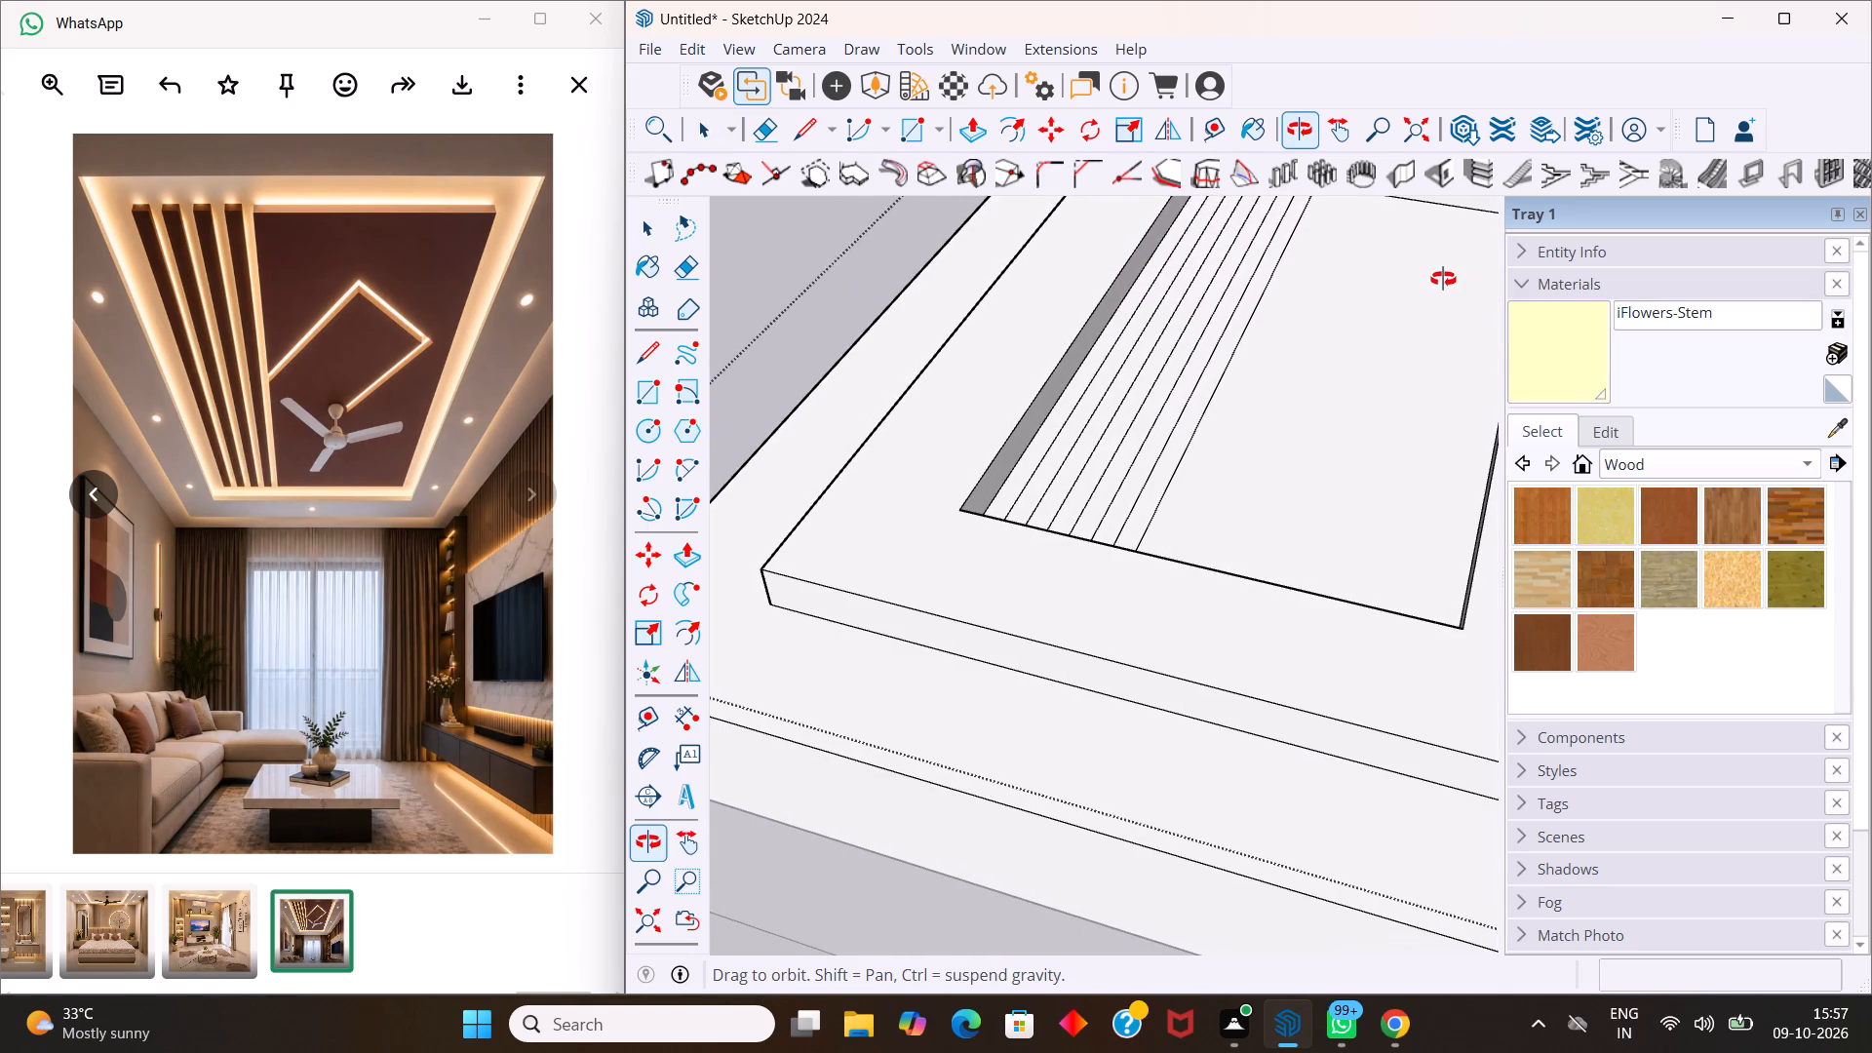
middle_click_drag(1443, 279, 1438, 292)
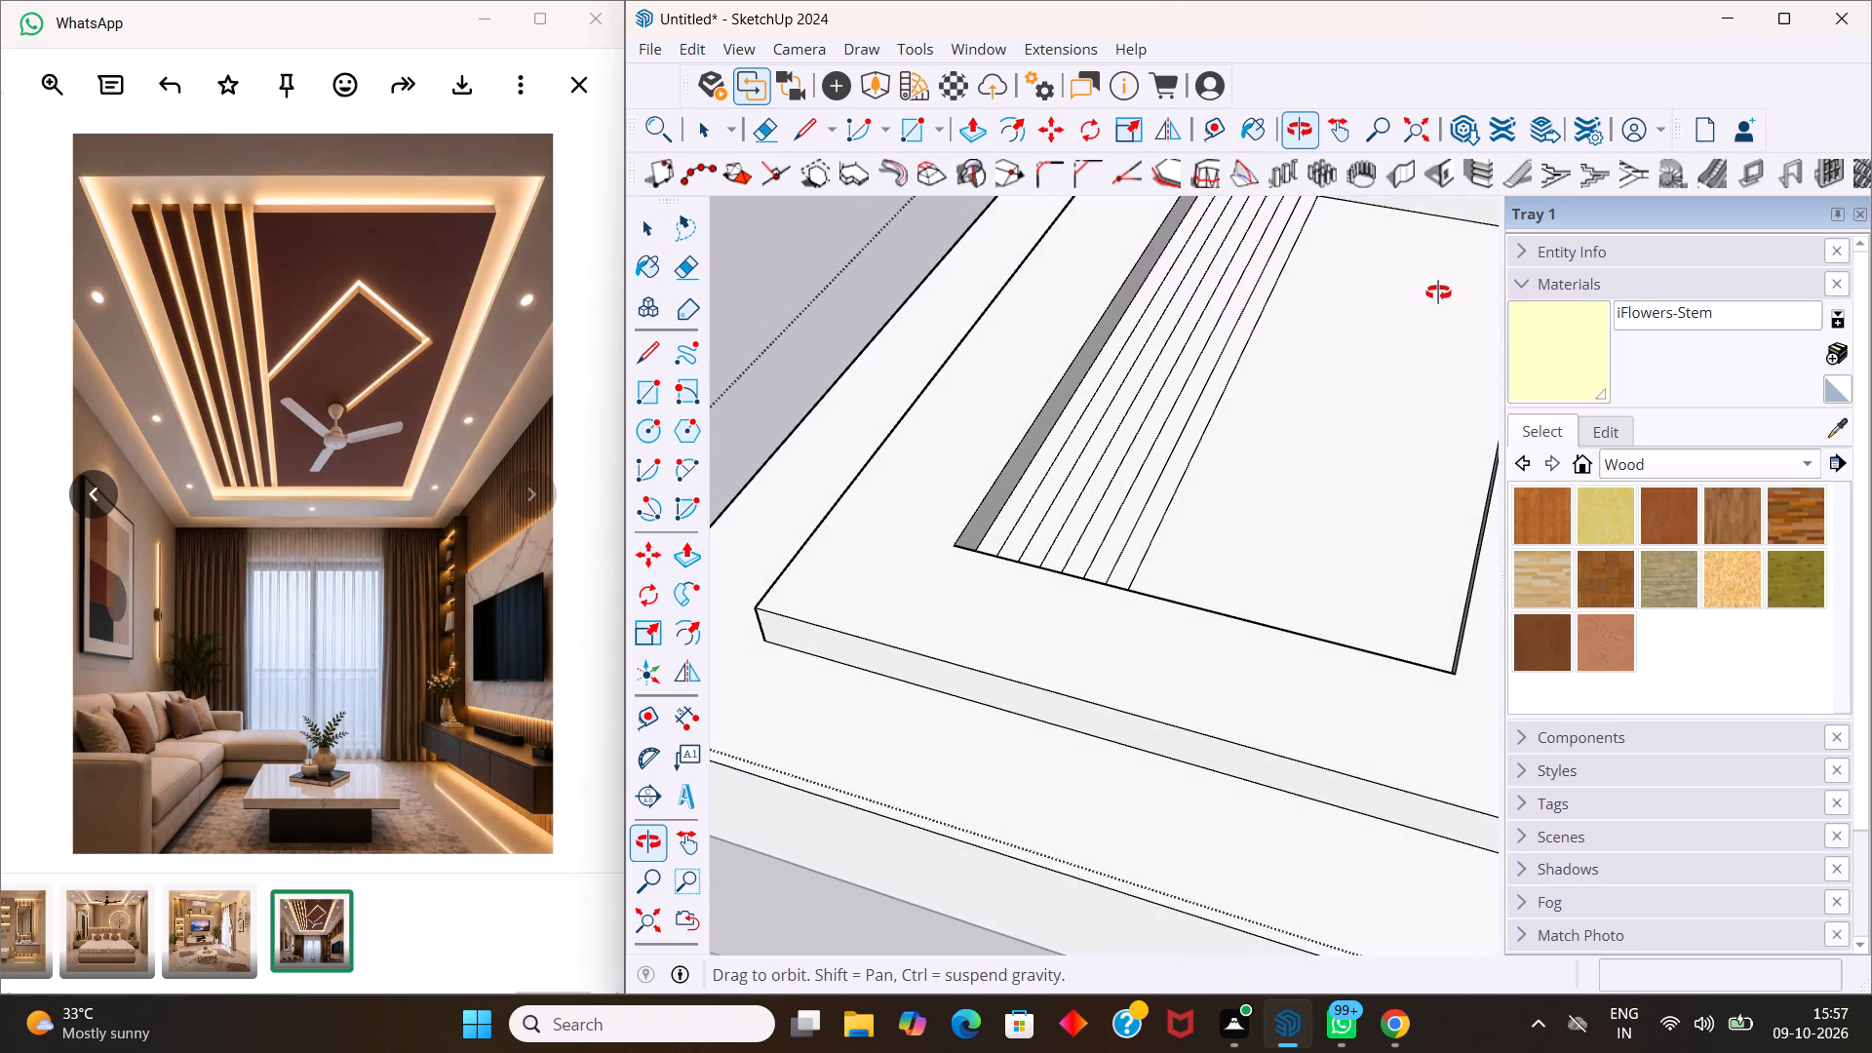
middle_click_drag(1438, 292, 1384, 334)
scroll(1215, 331, "up", 2)
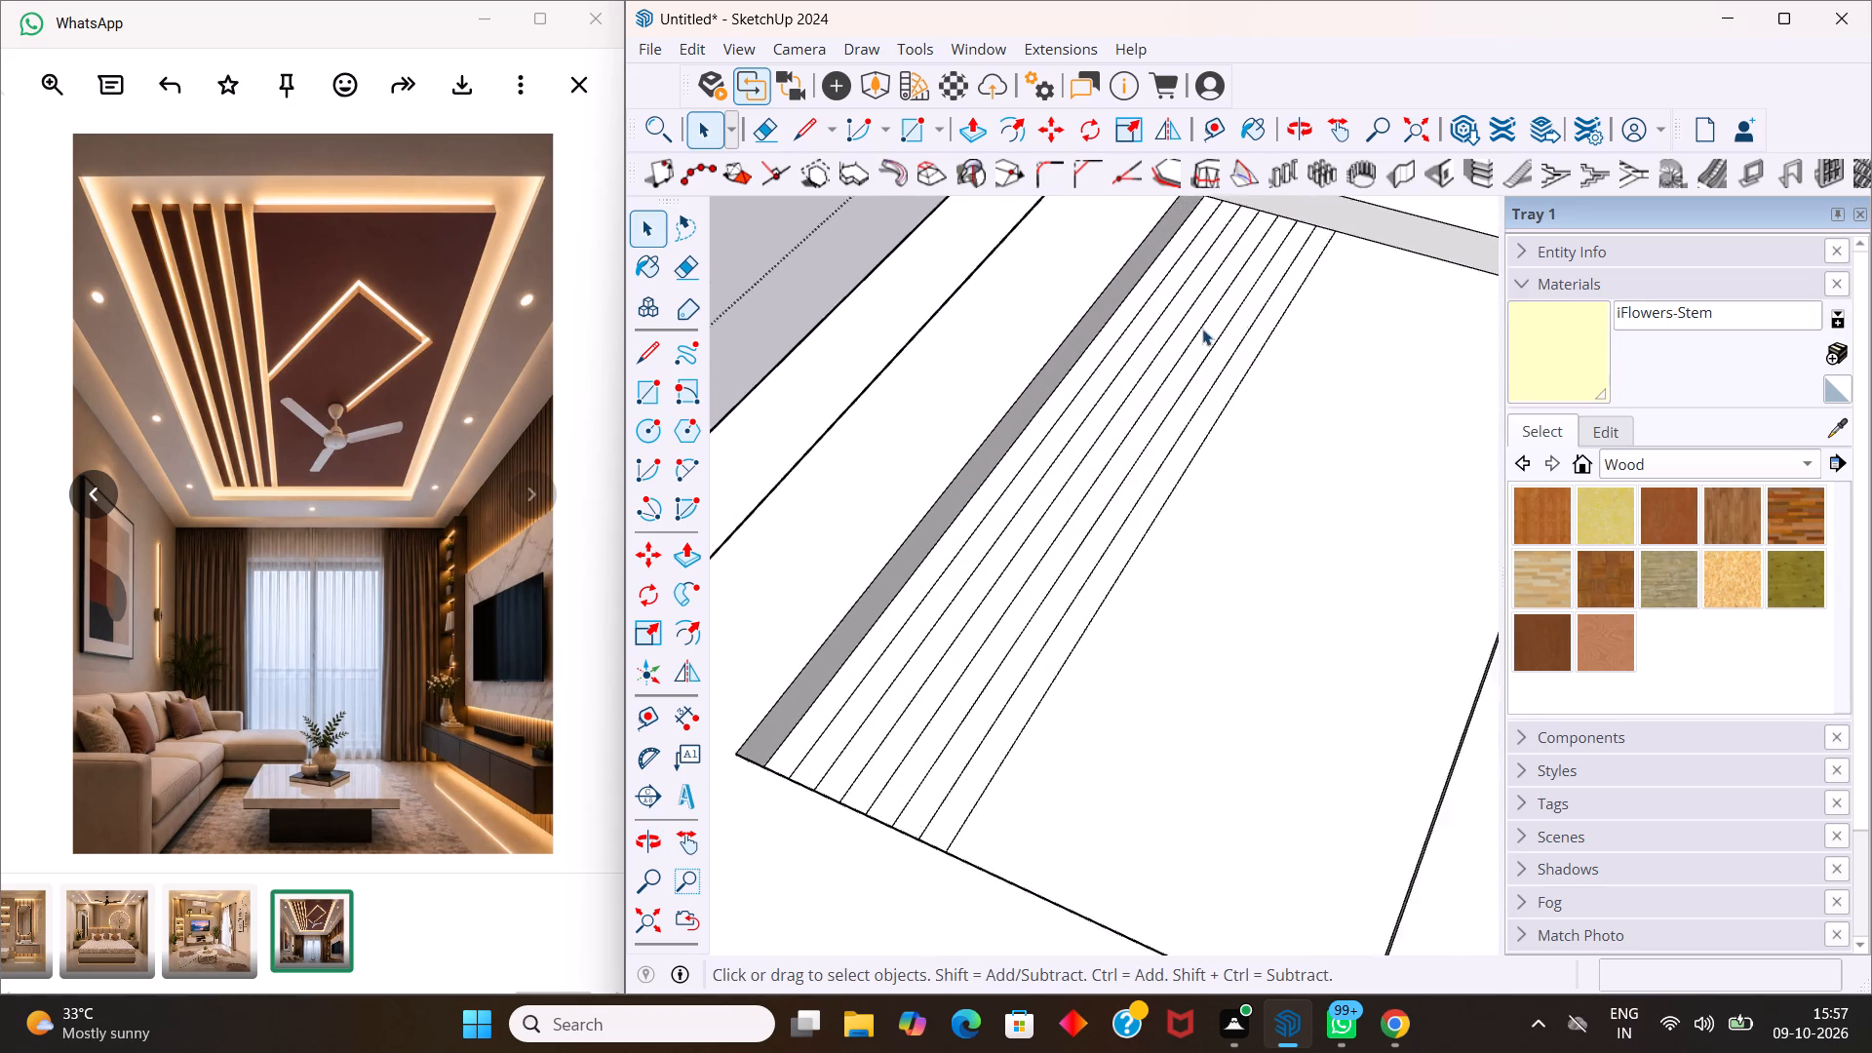
scroll(1202, 329, "up", 1)
scroll(1117, 331, "up", 8)
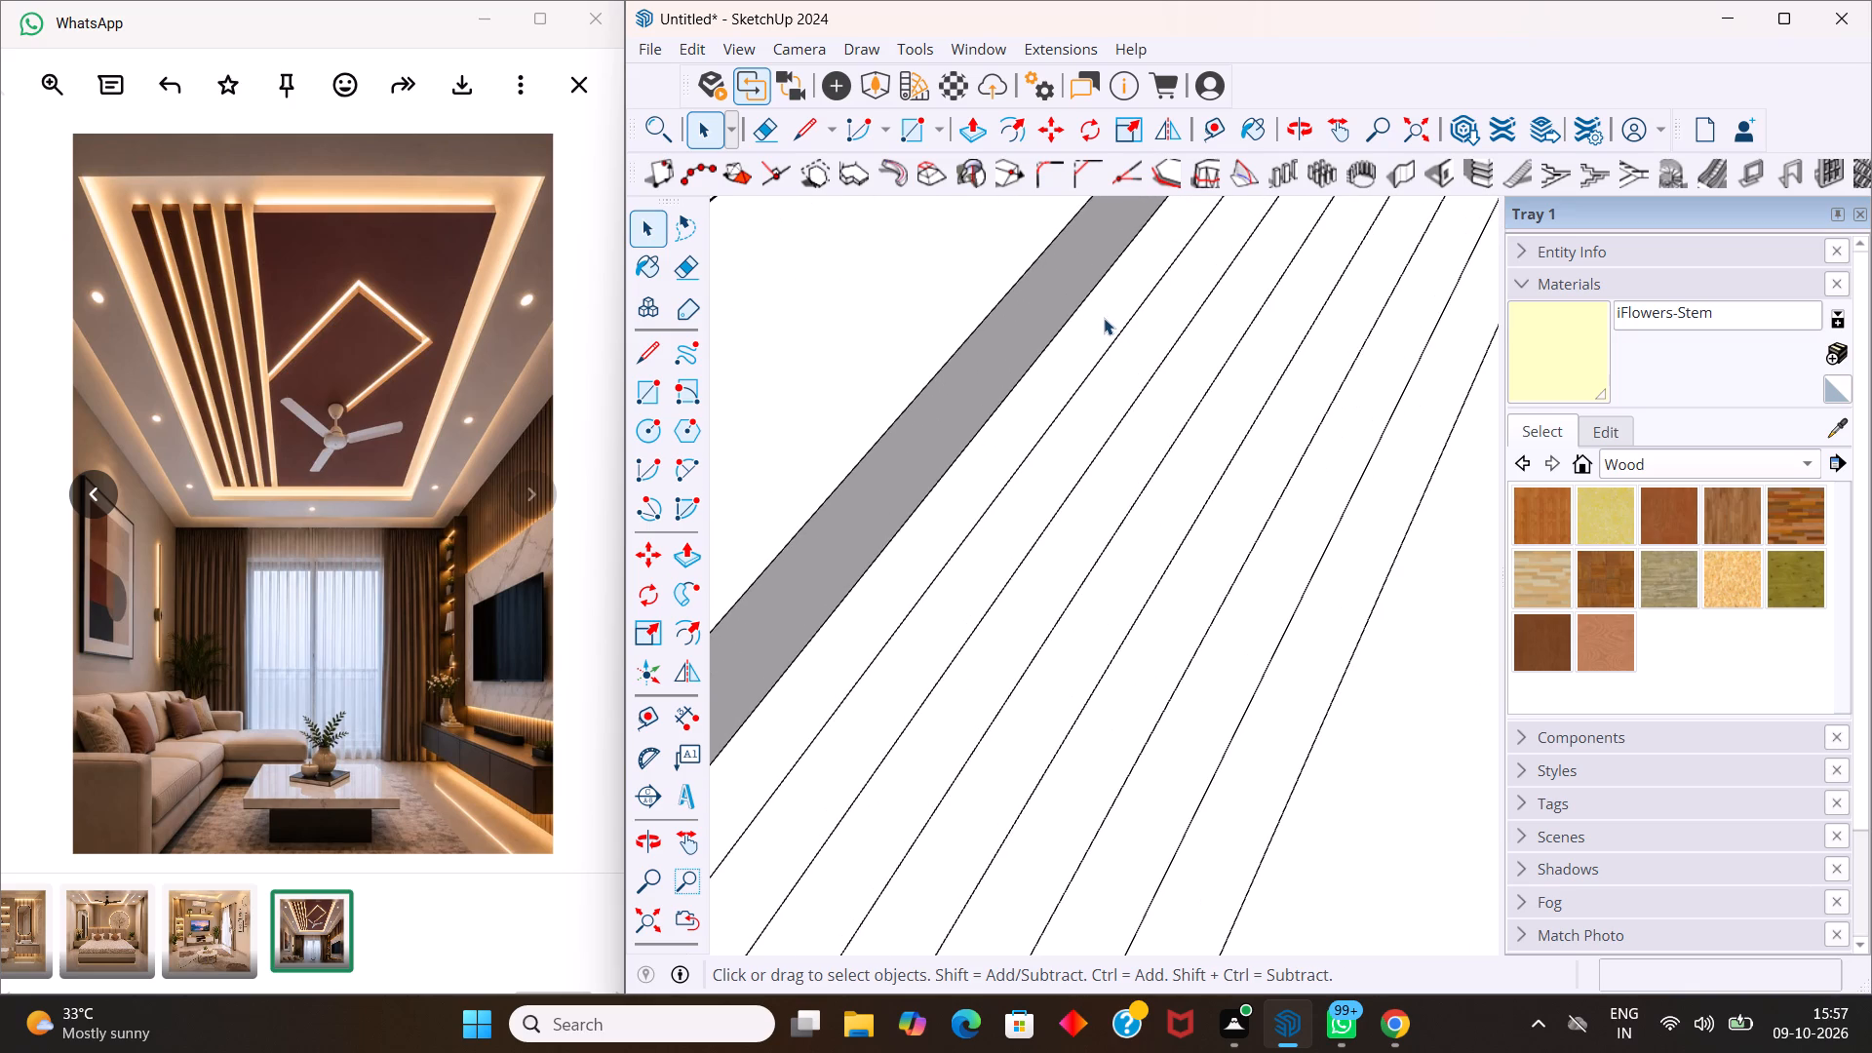
scroll(1105, 318, "down", 2)
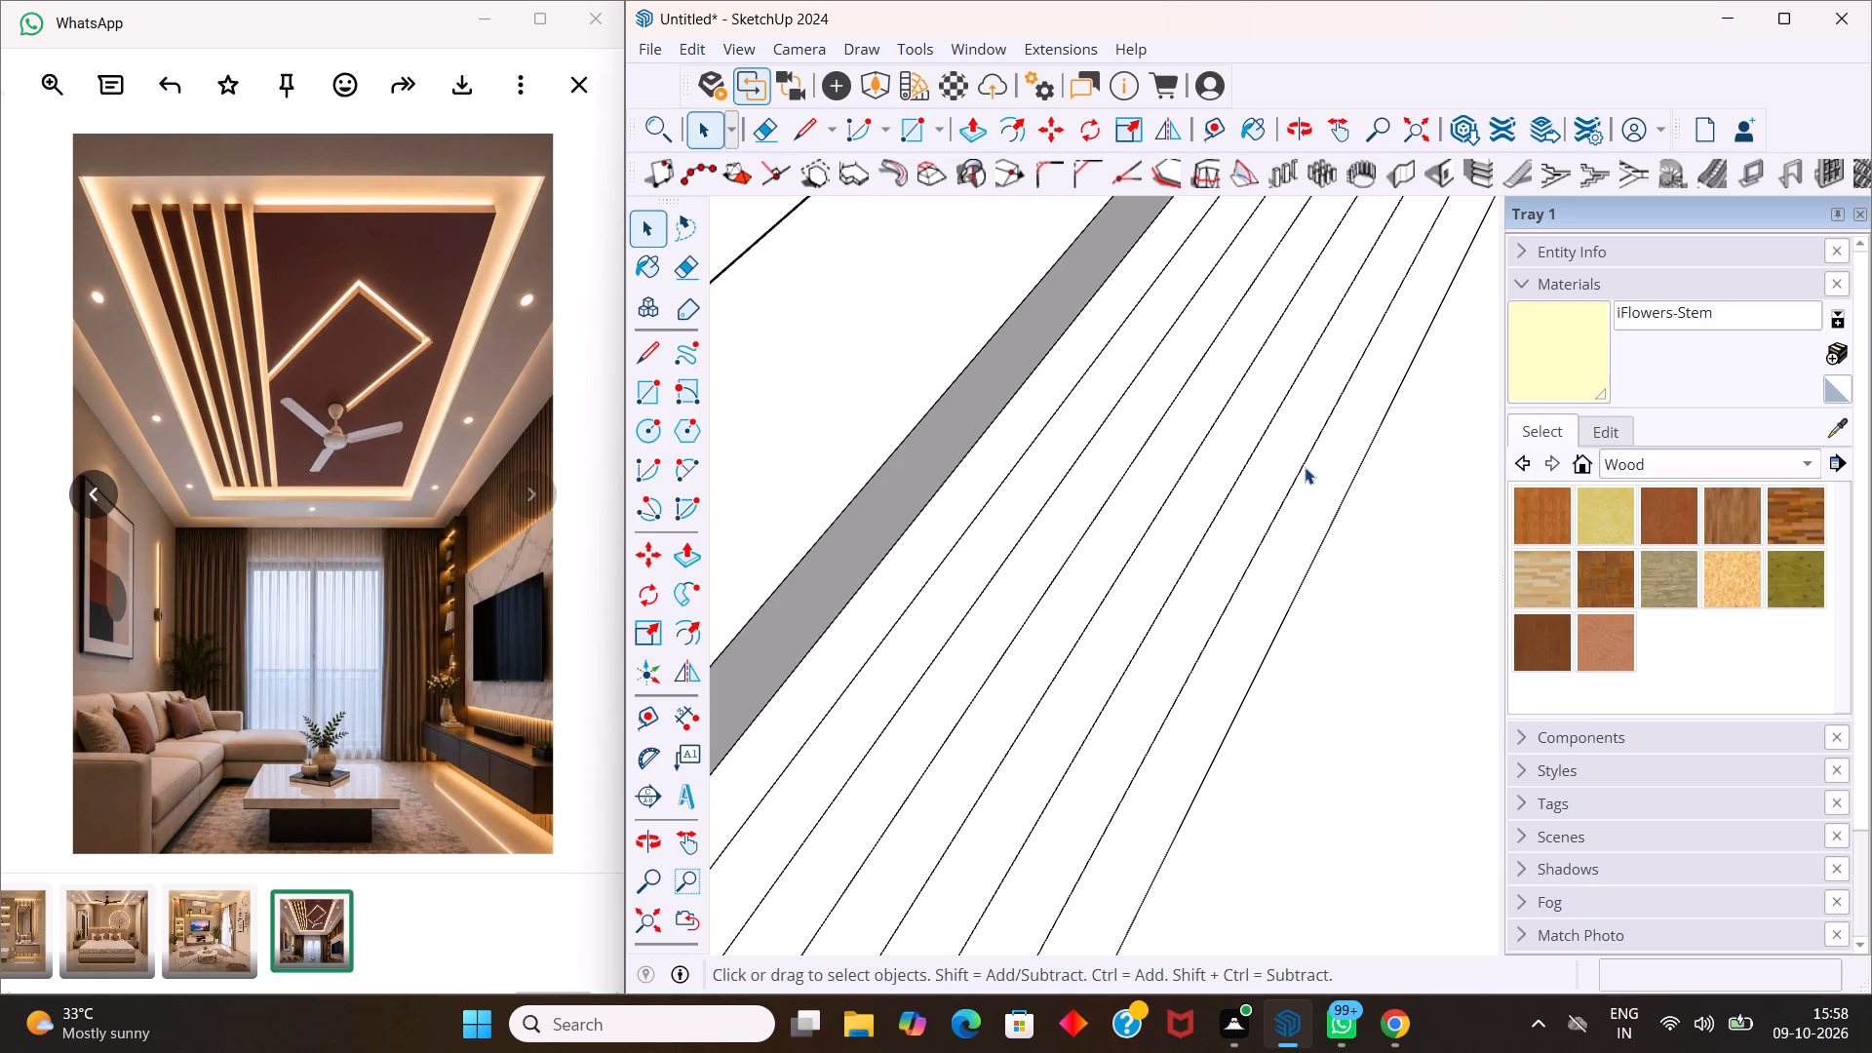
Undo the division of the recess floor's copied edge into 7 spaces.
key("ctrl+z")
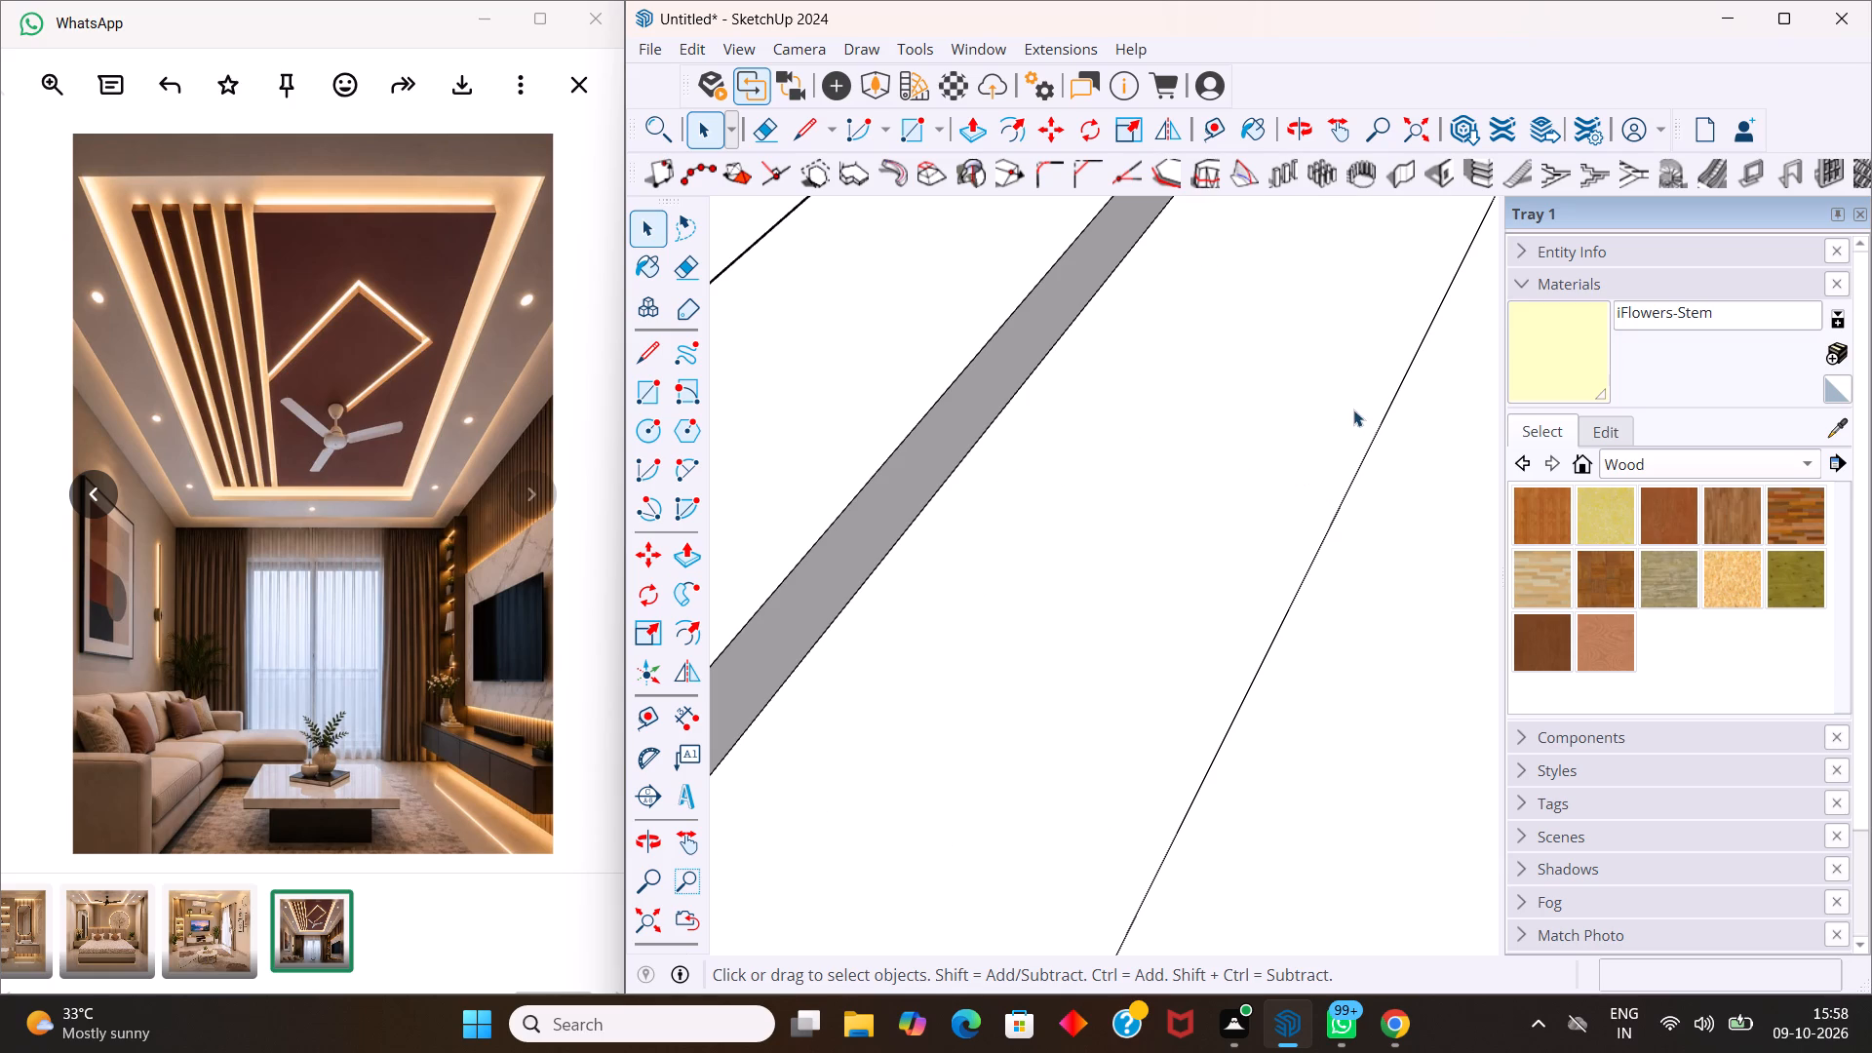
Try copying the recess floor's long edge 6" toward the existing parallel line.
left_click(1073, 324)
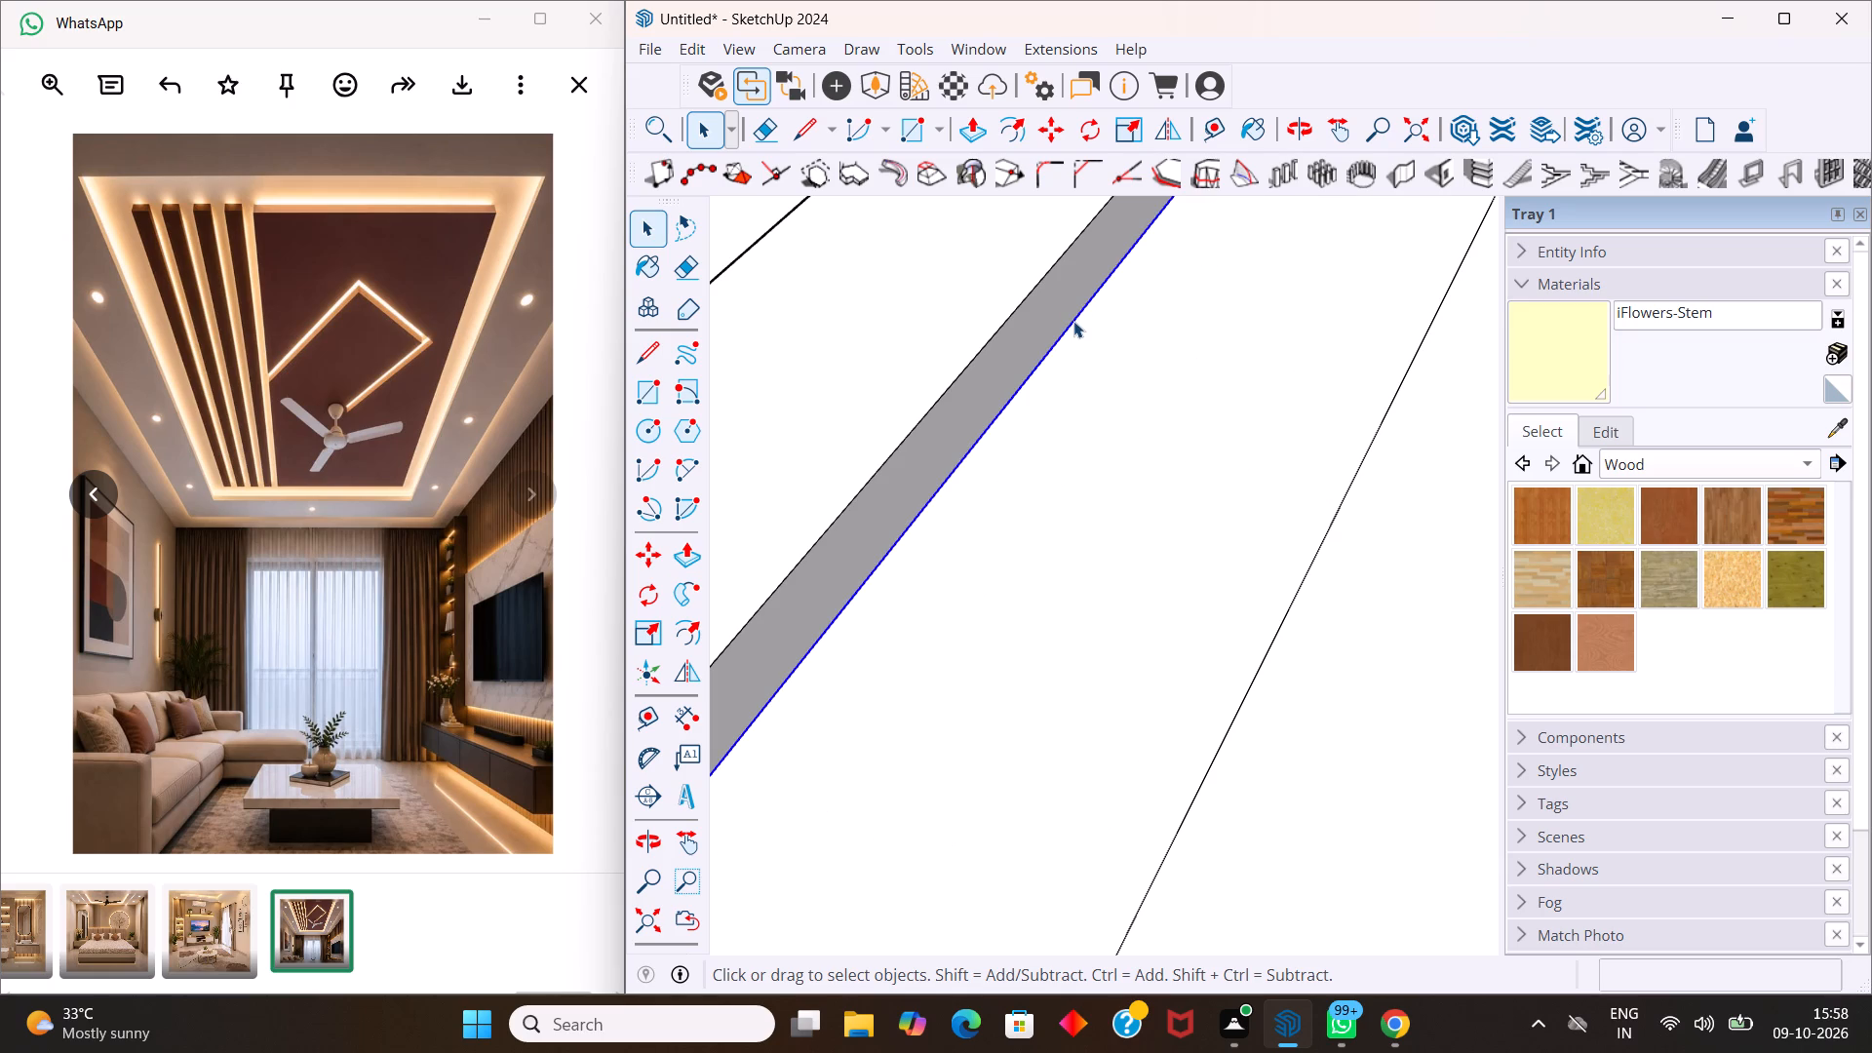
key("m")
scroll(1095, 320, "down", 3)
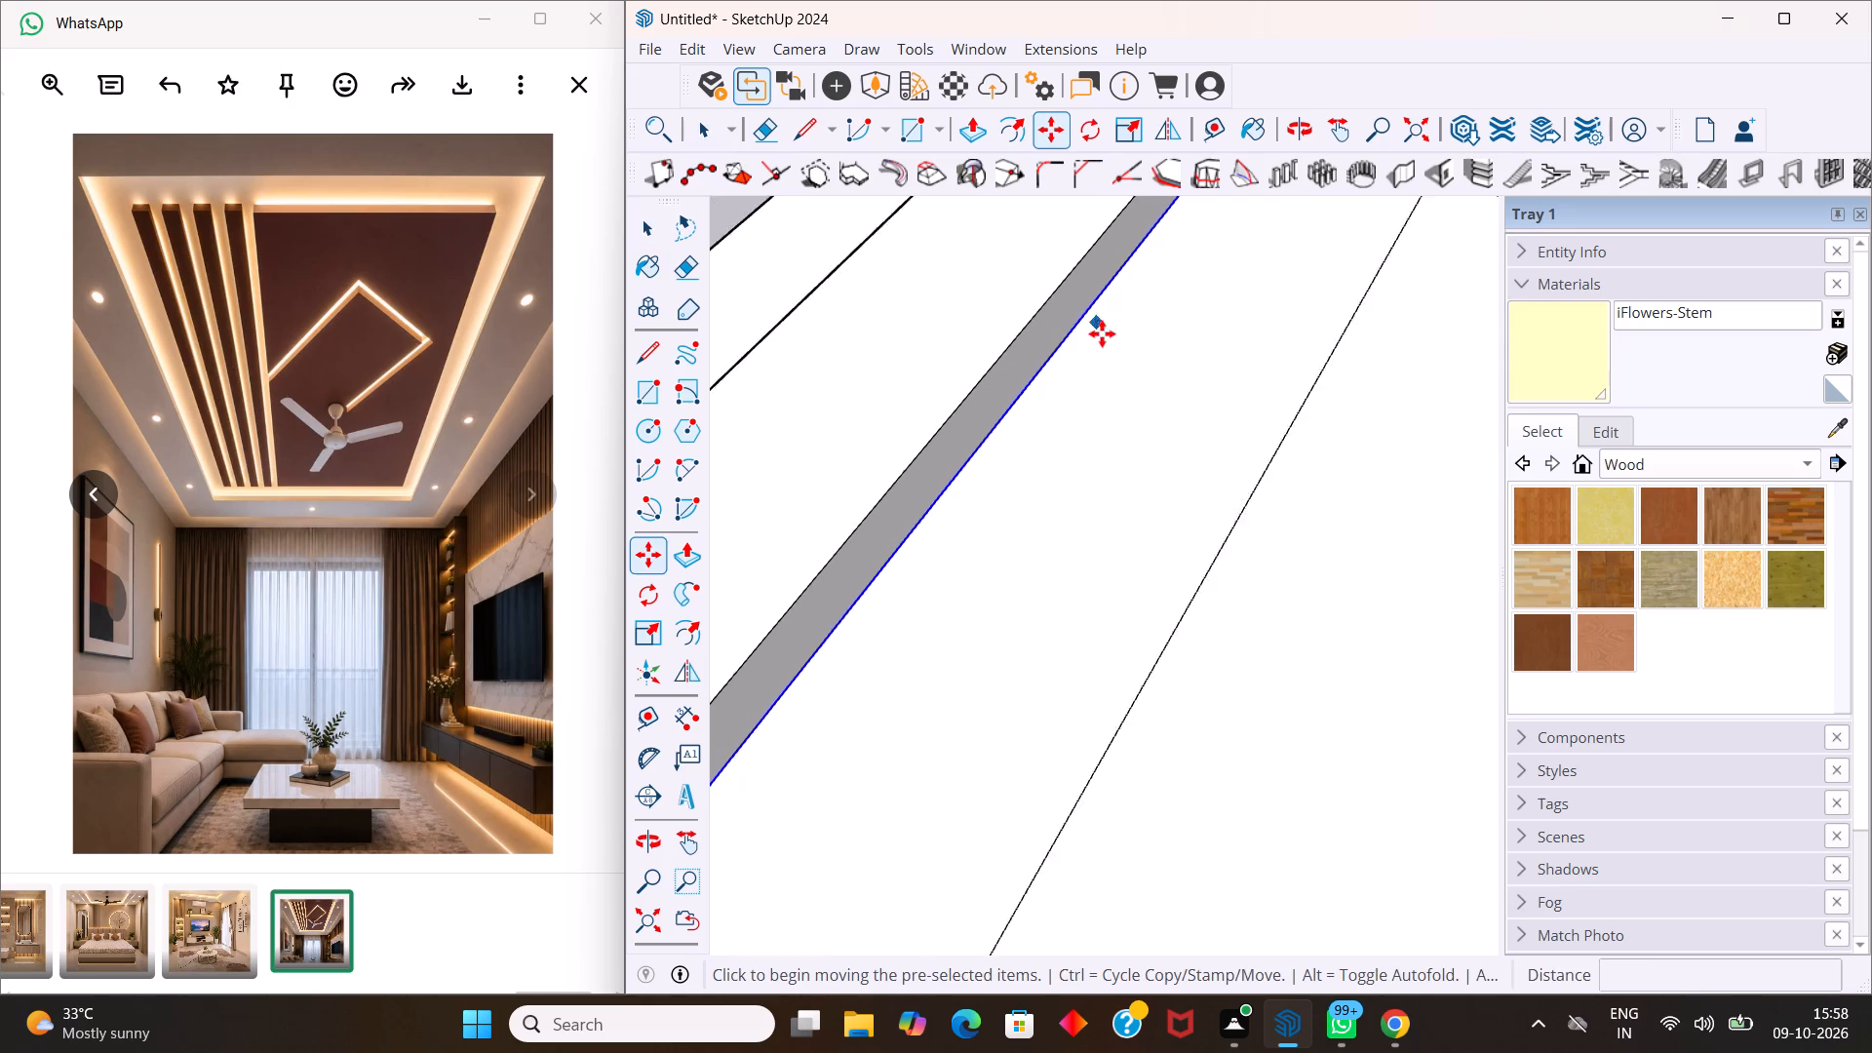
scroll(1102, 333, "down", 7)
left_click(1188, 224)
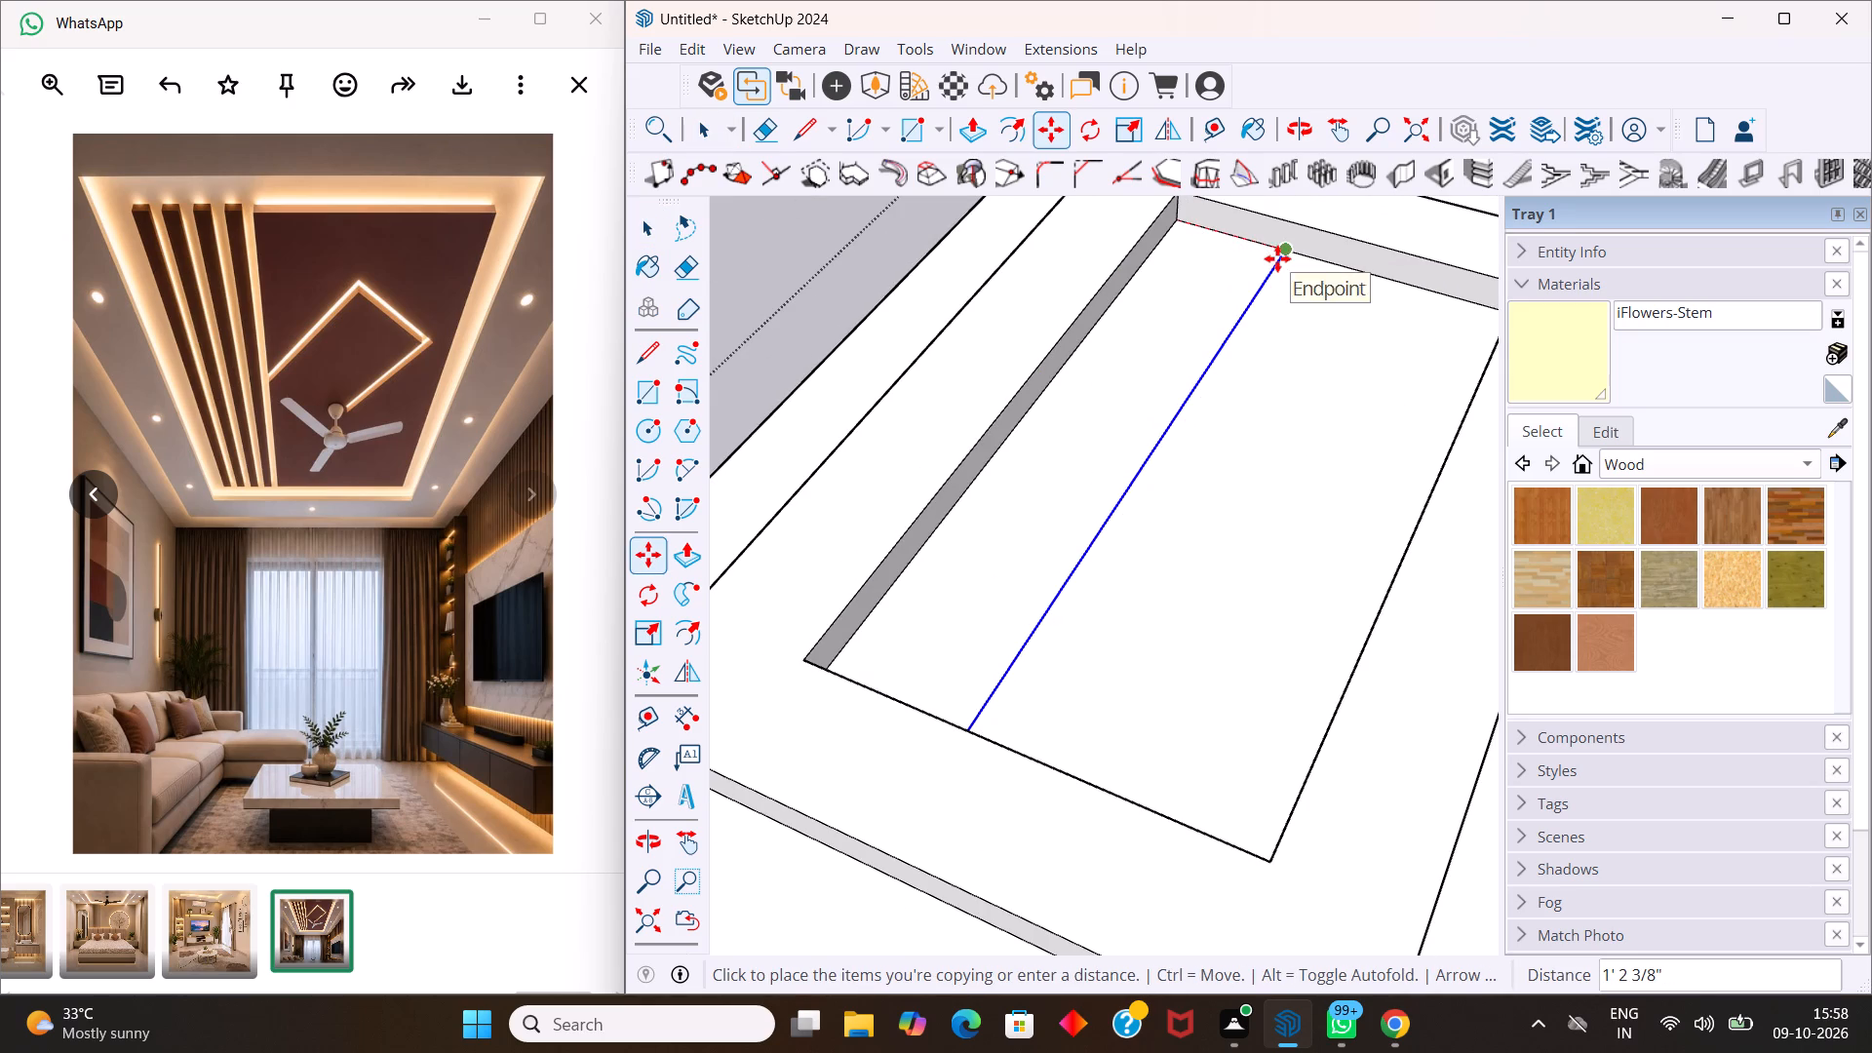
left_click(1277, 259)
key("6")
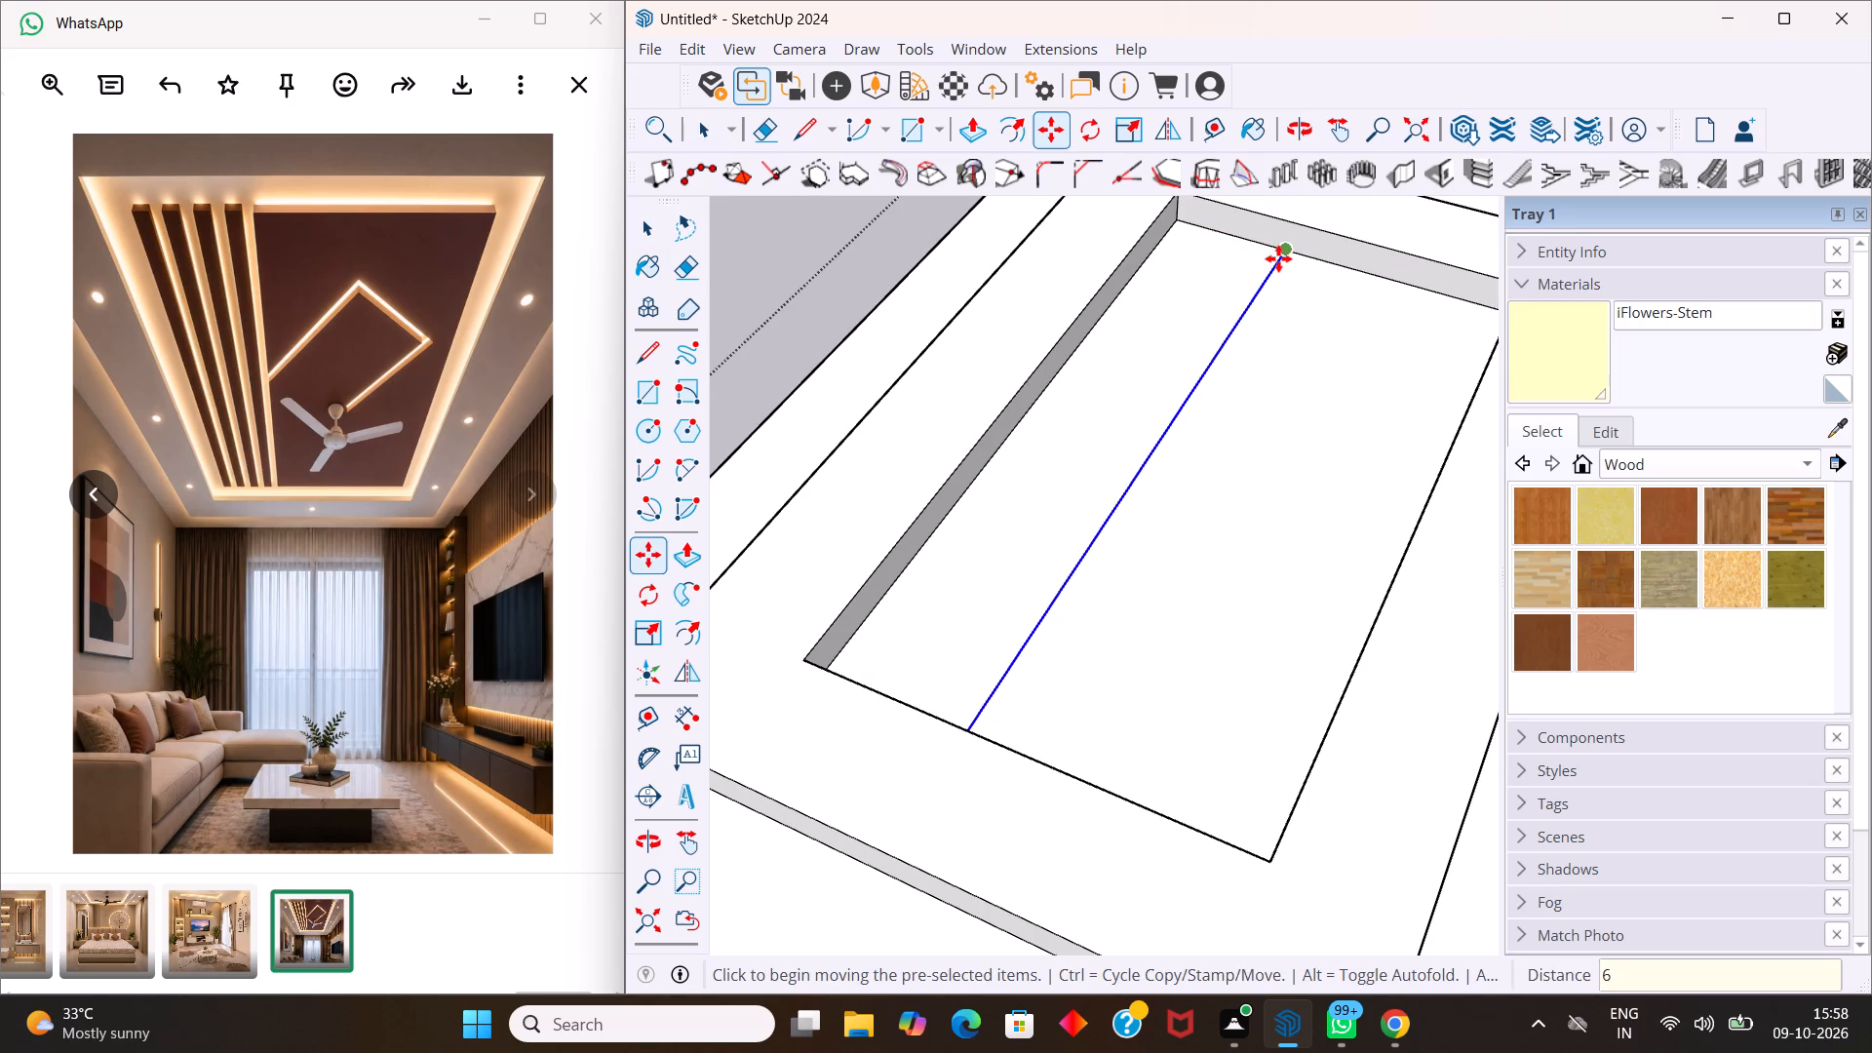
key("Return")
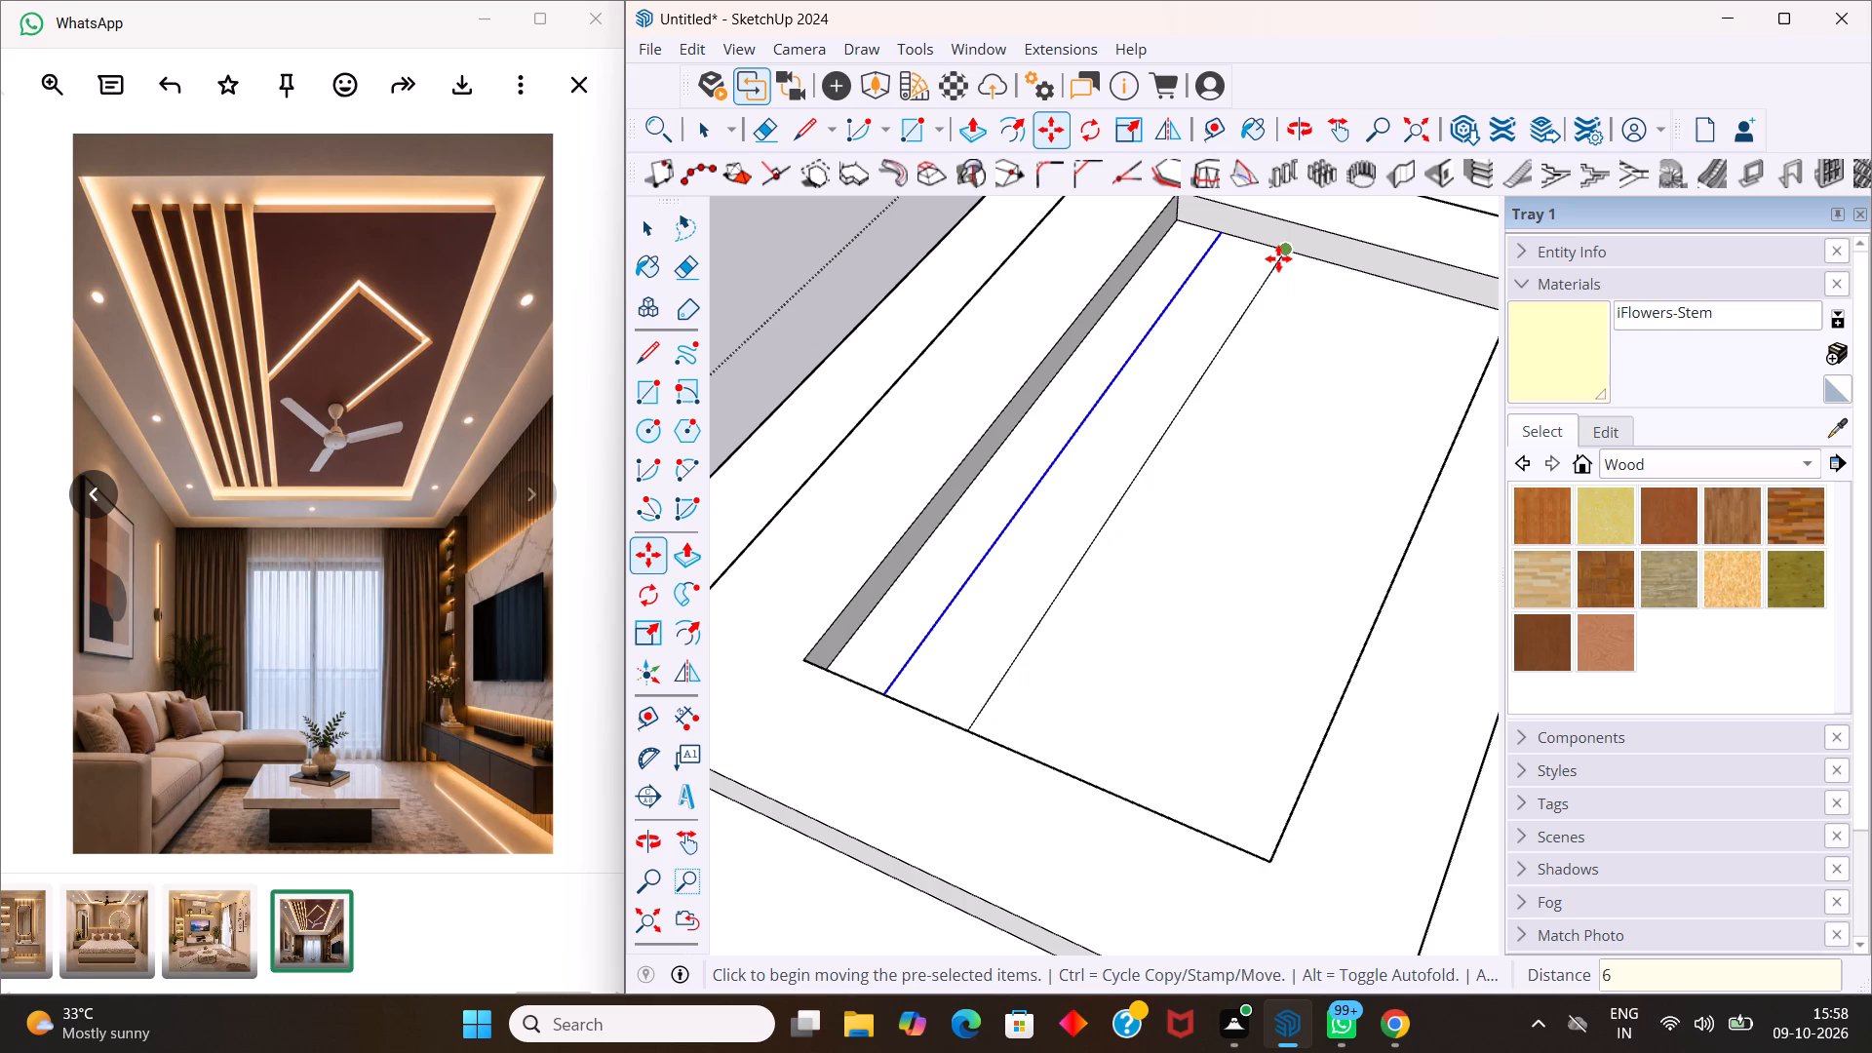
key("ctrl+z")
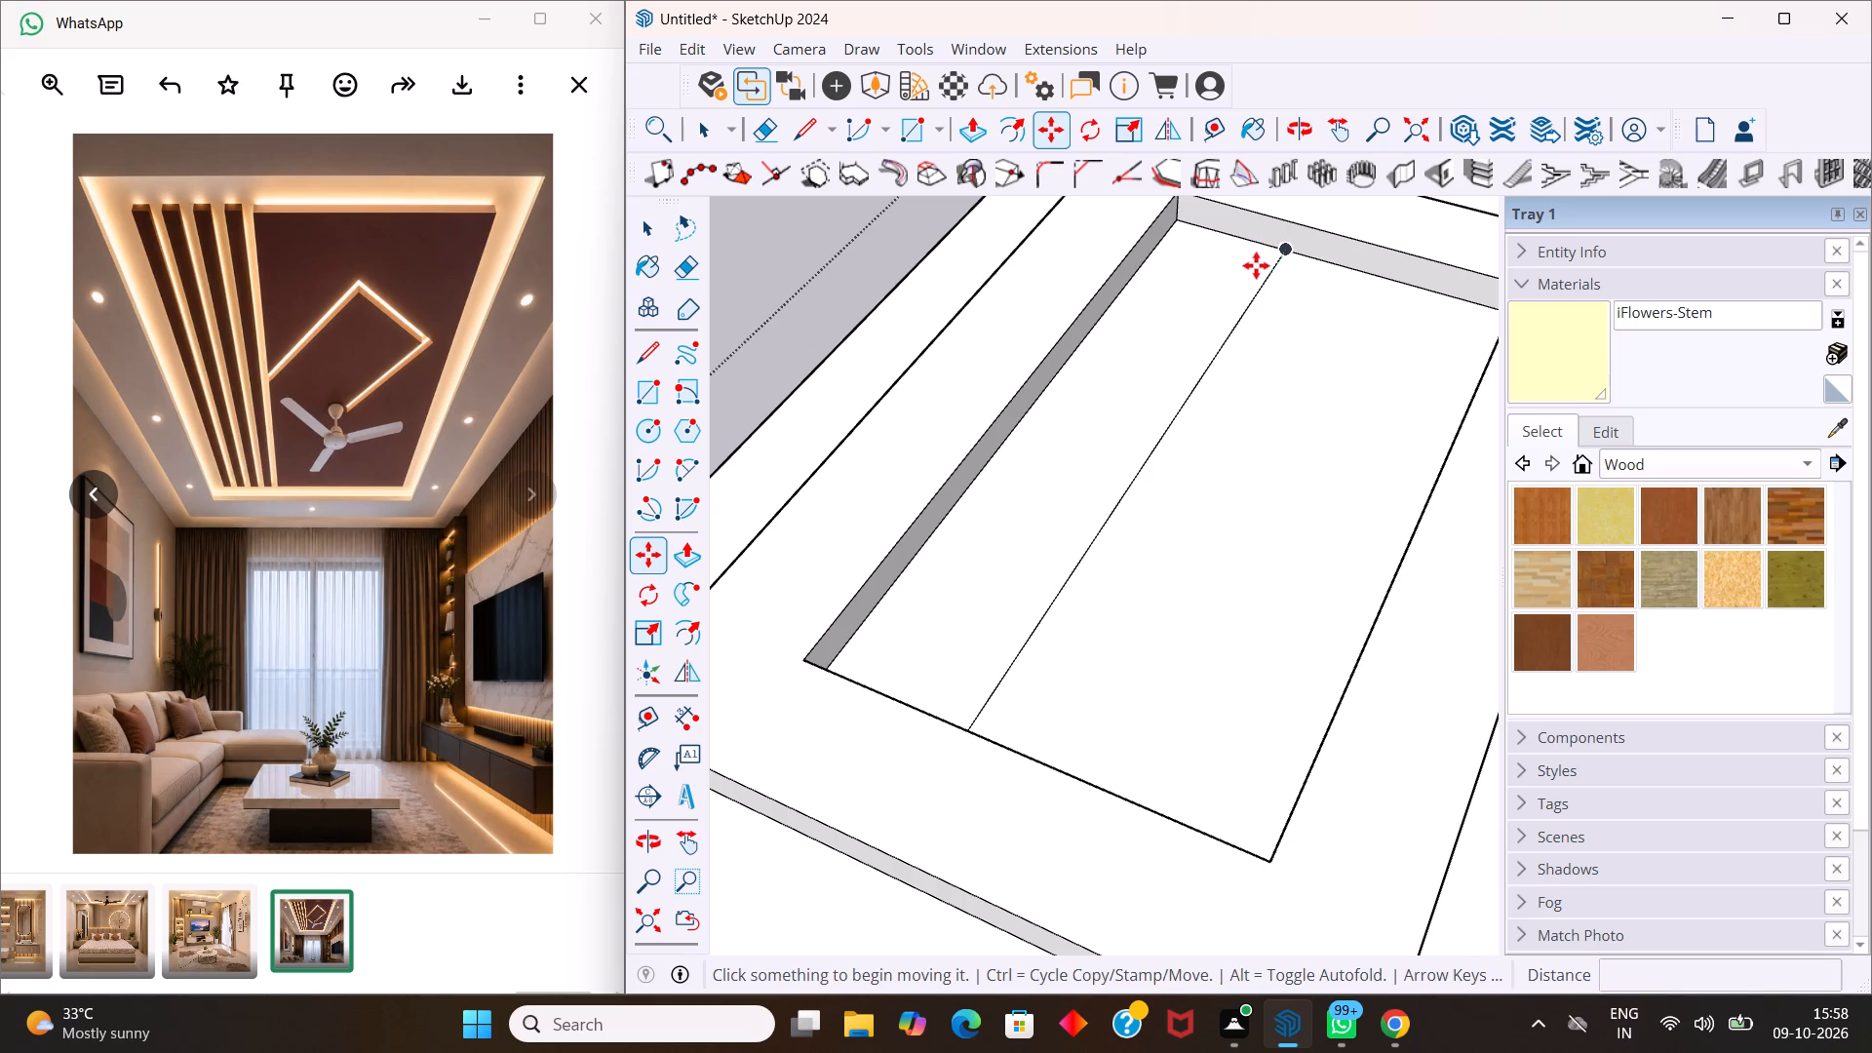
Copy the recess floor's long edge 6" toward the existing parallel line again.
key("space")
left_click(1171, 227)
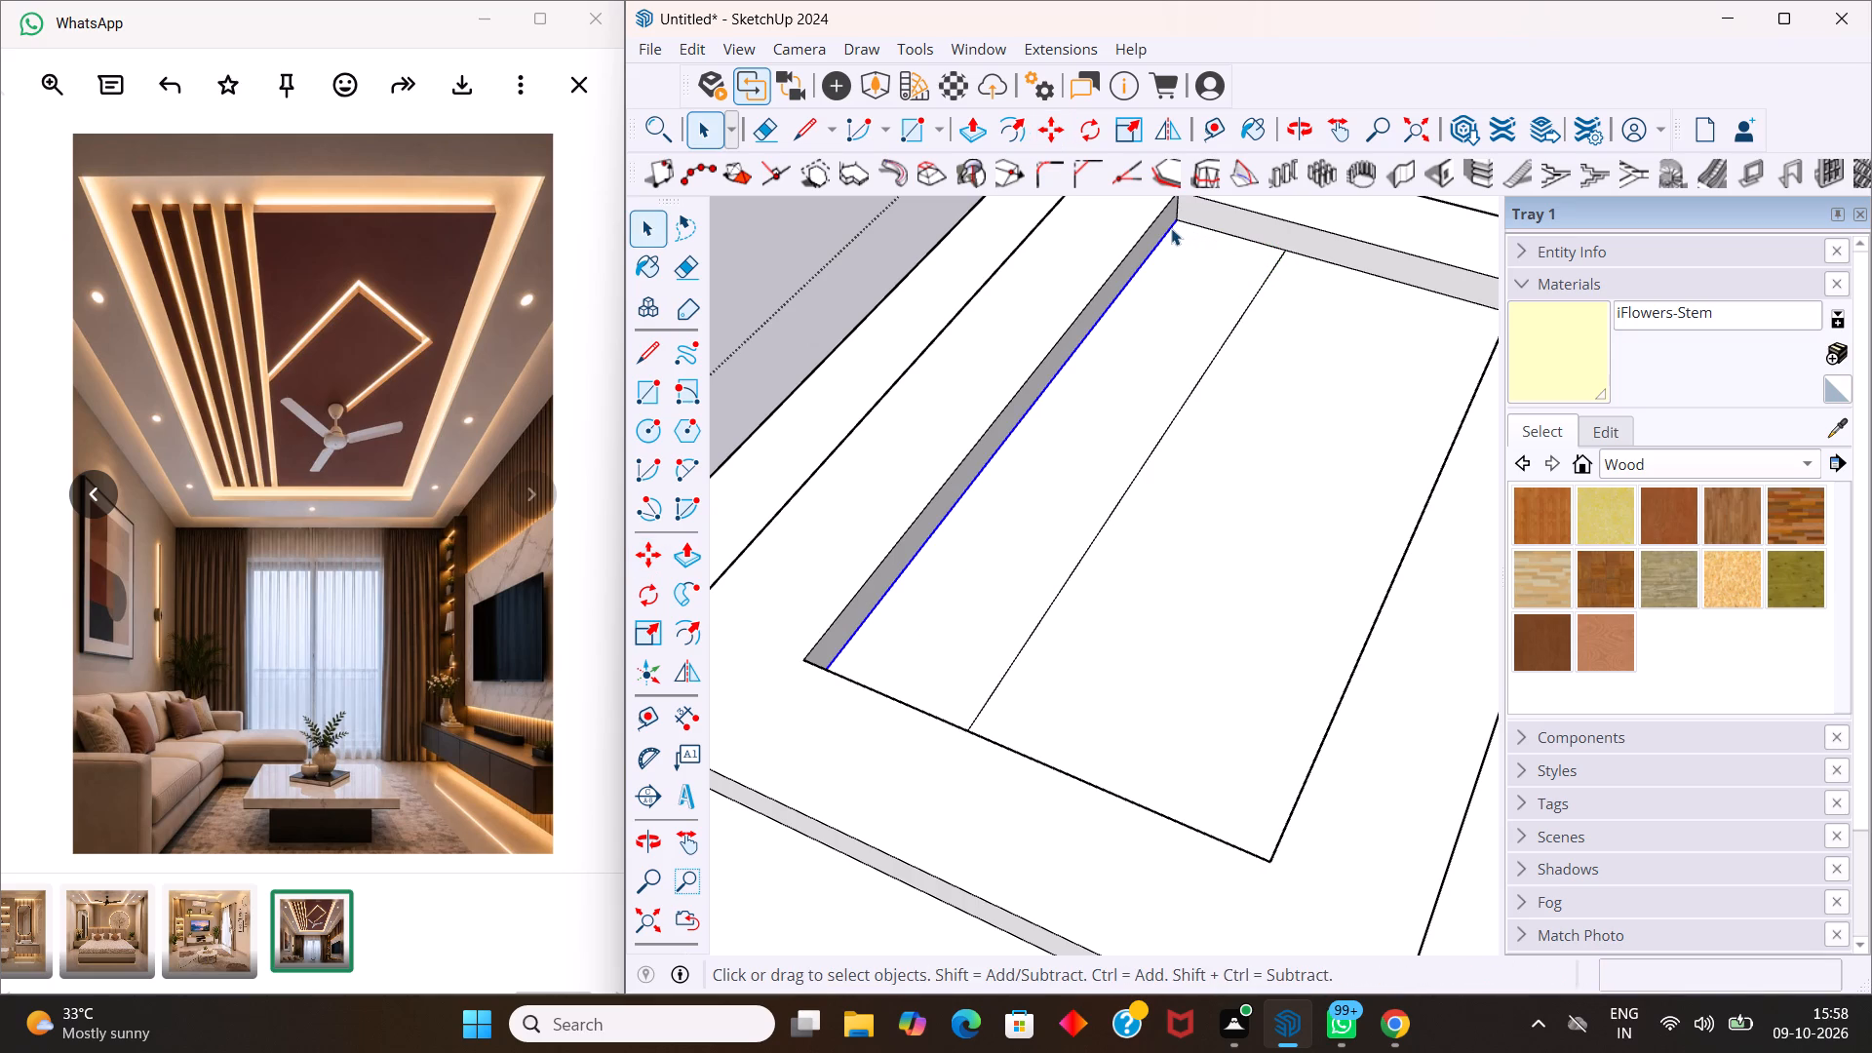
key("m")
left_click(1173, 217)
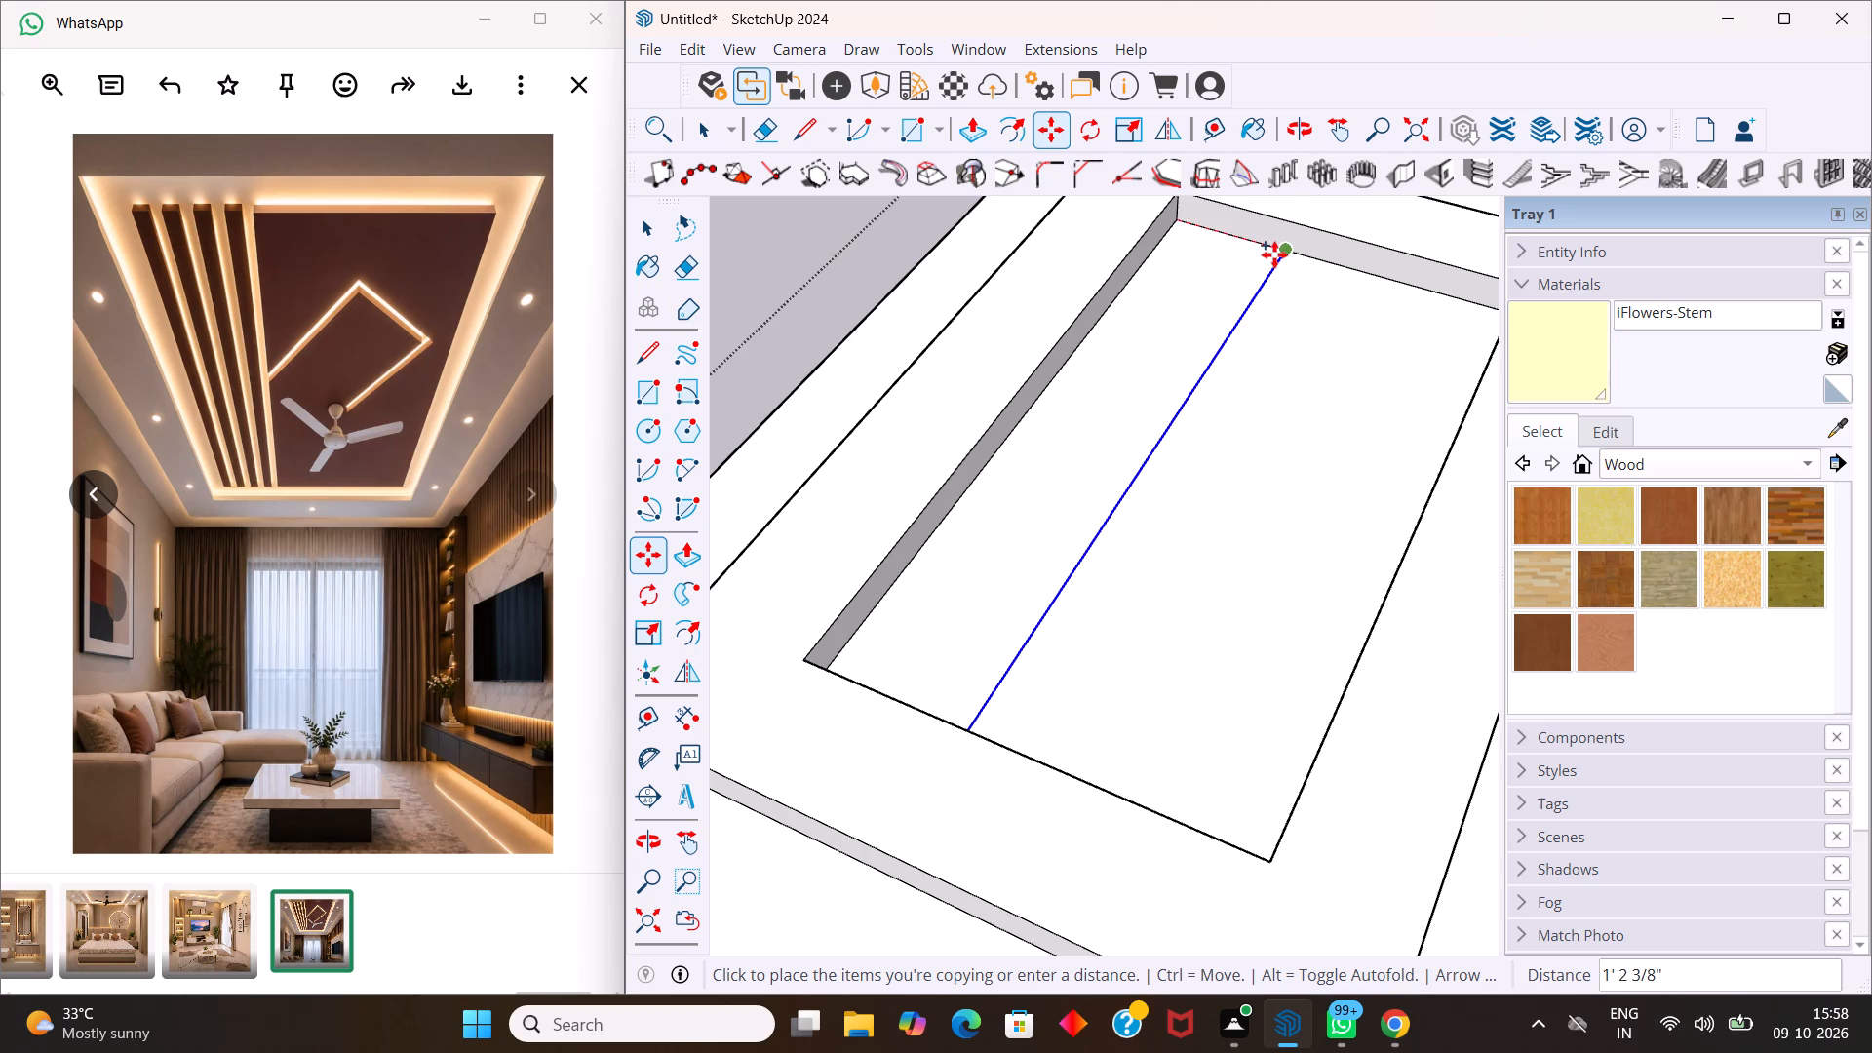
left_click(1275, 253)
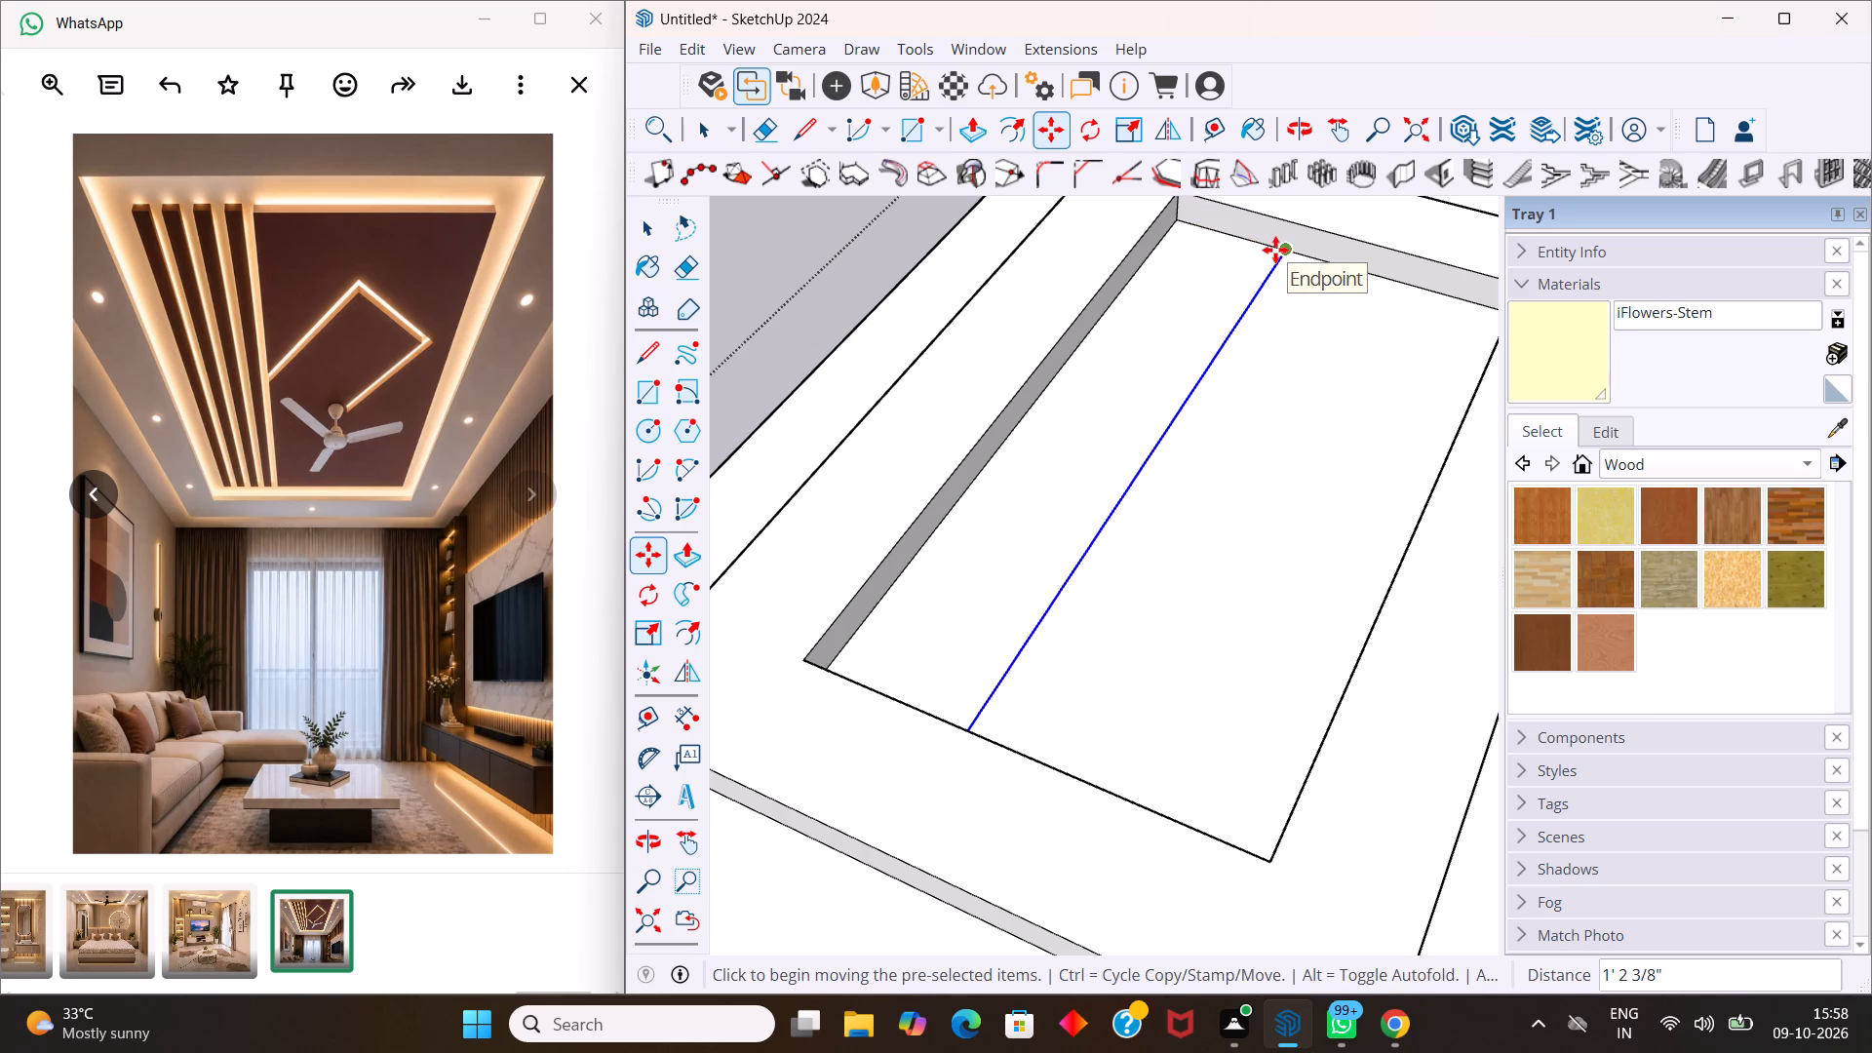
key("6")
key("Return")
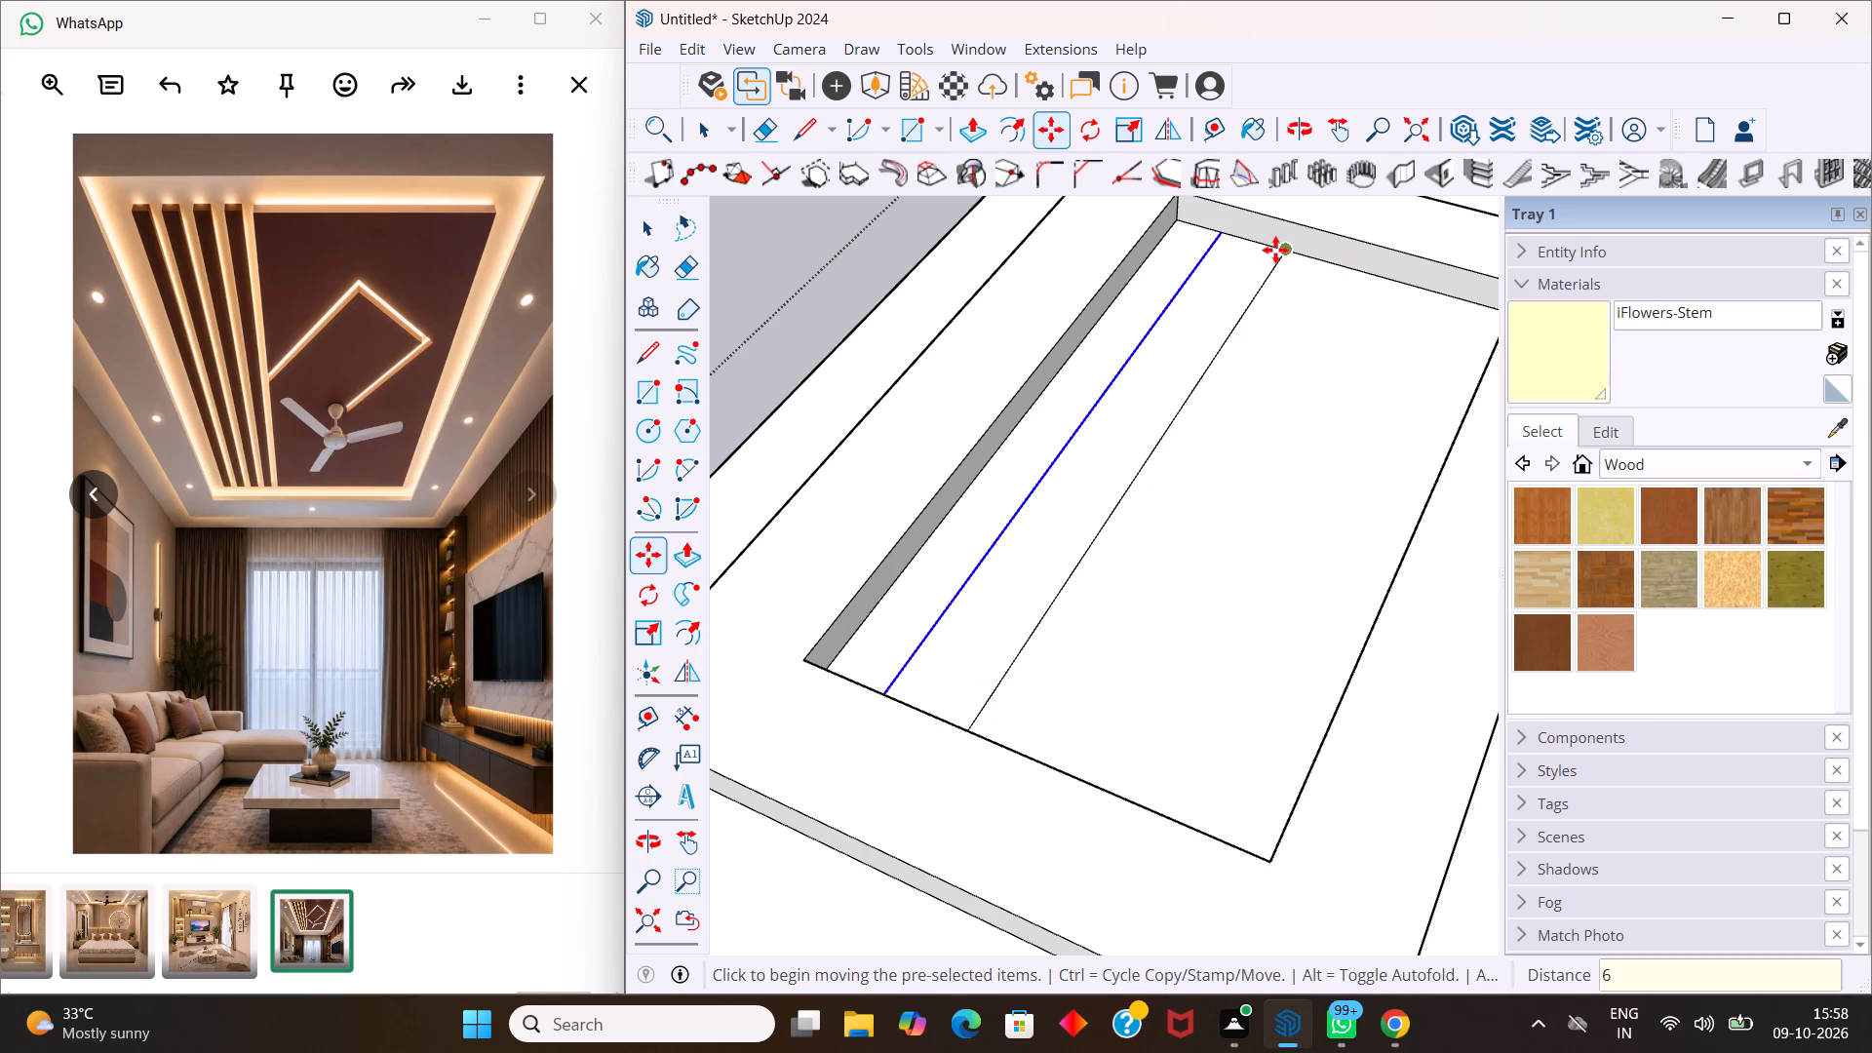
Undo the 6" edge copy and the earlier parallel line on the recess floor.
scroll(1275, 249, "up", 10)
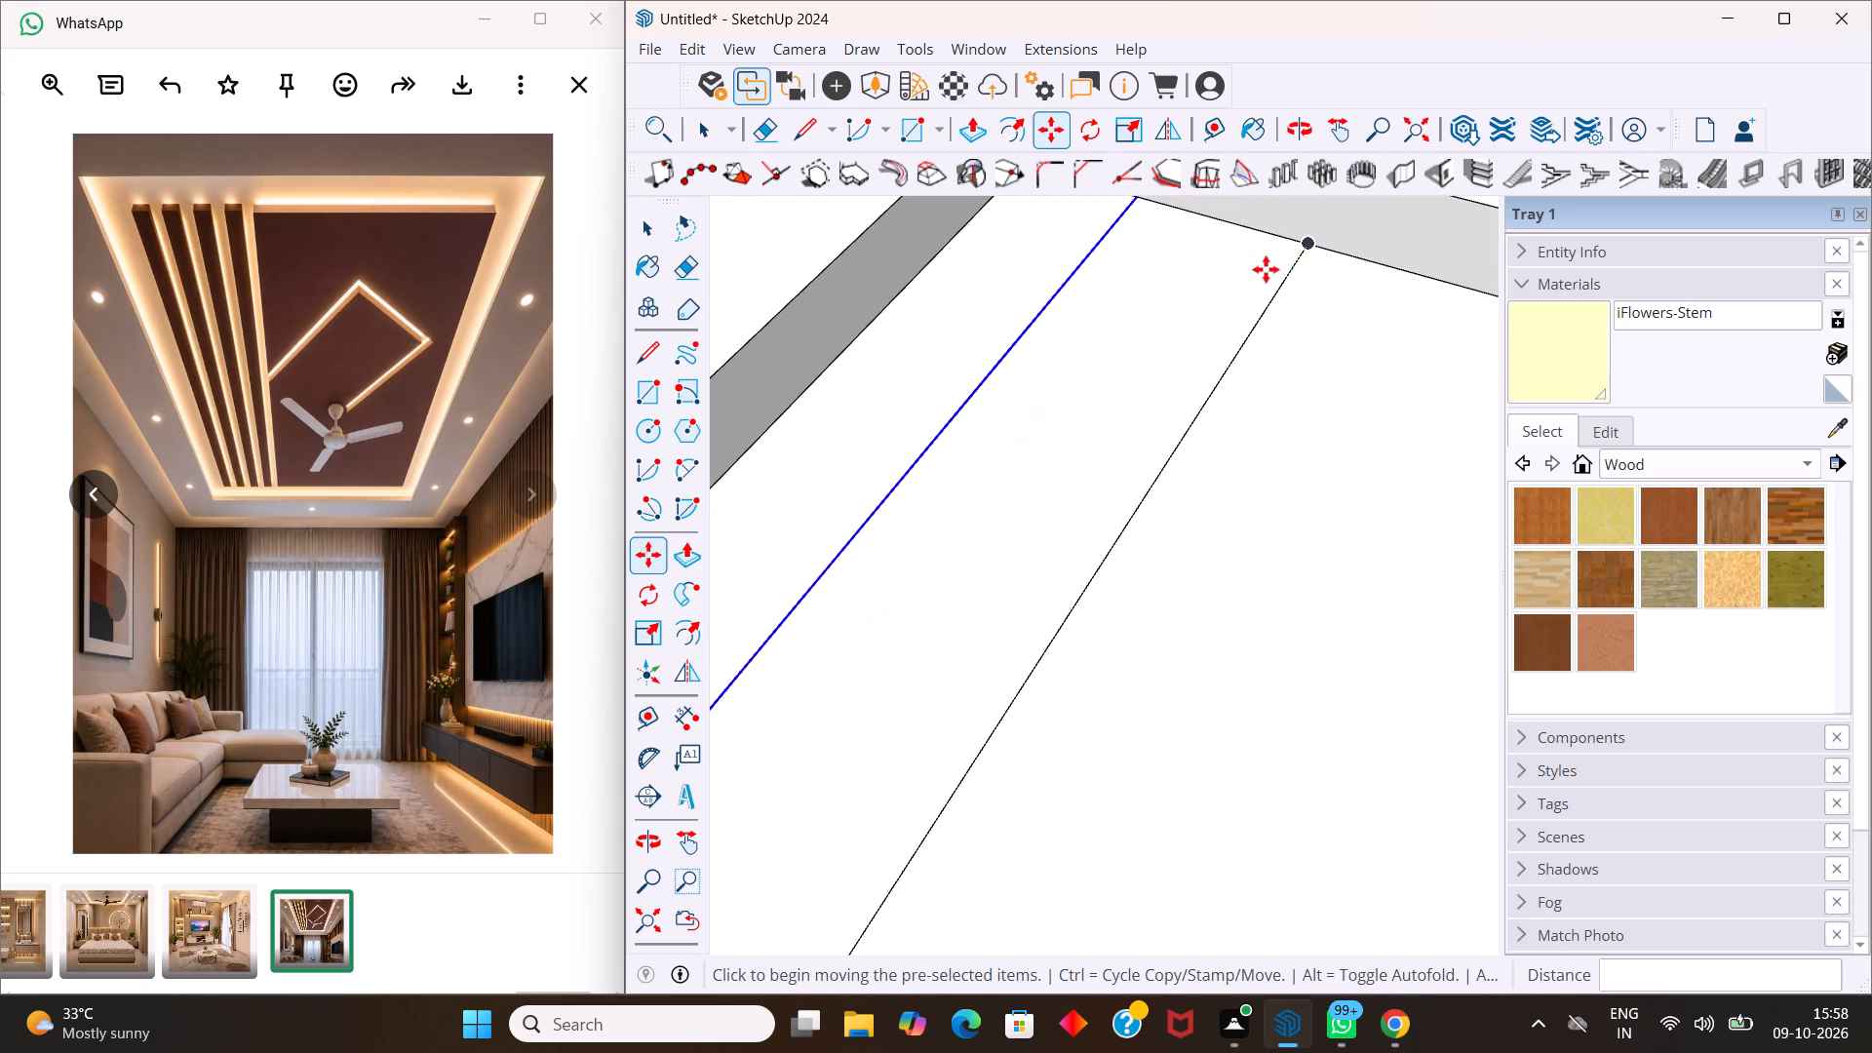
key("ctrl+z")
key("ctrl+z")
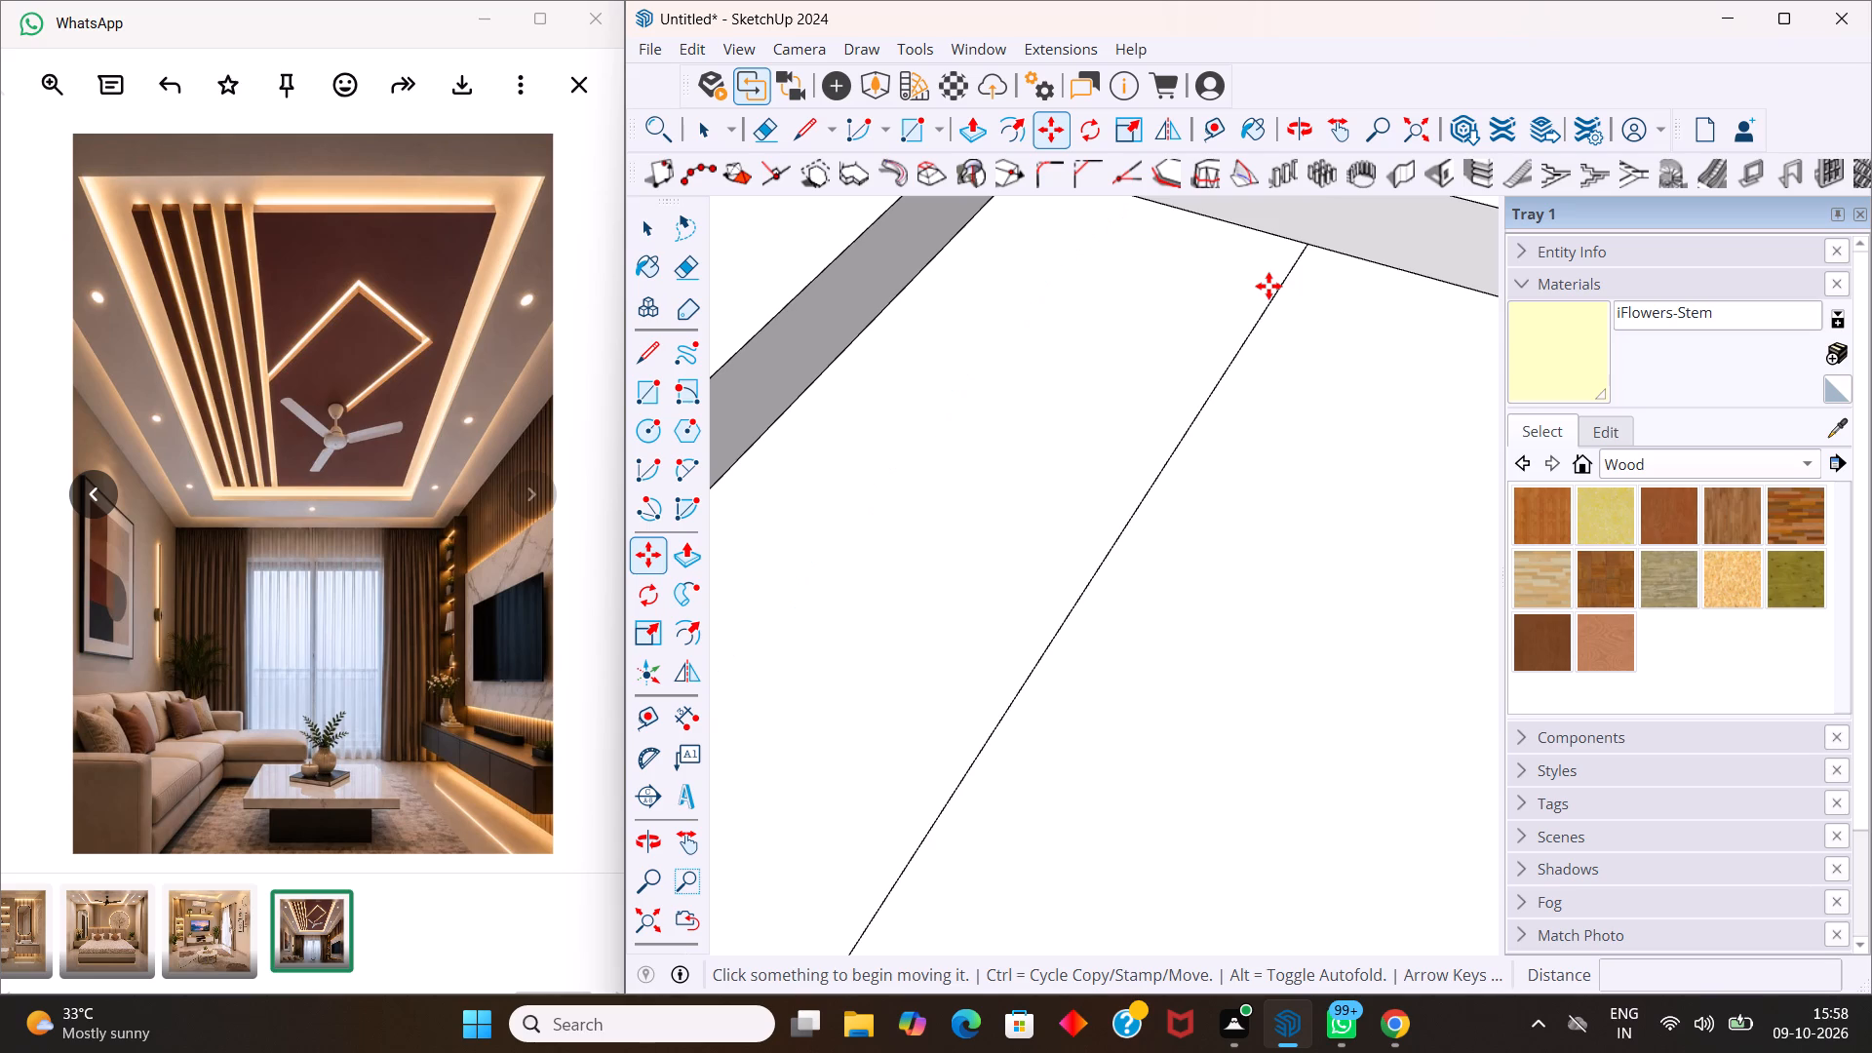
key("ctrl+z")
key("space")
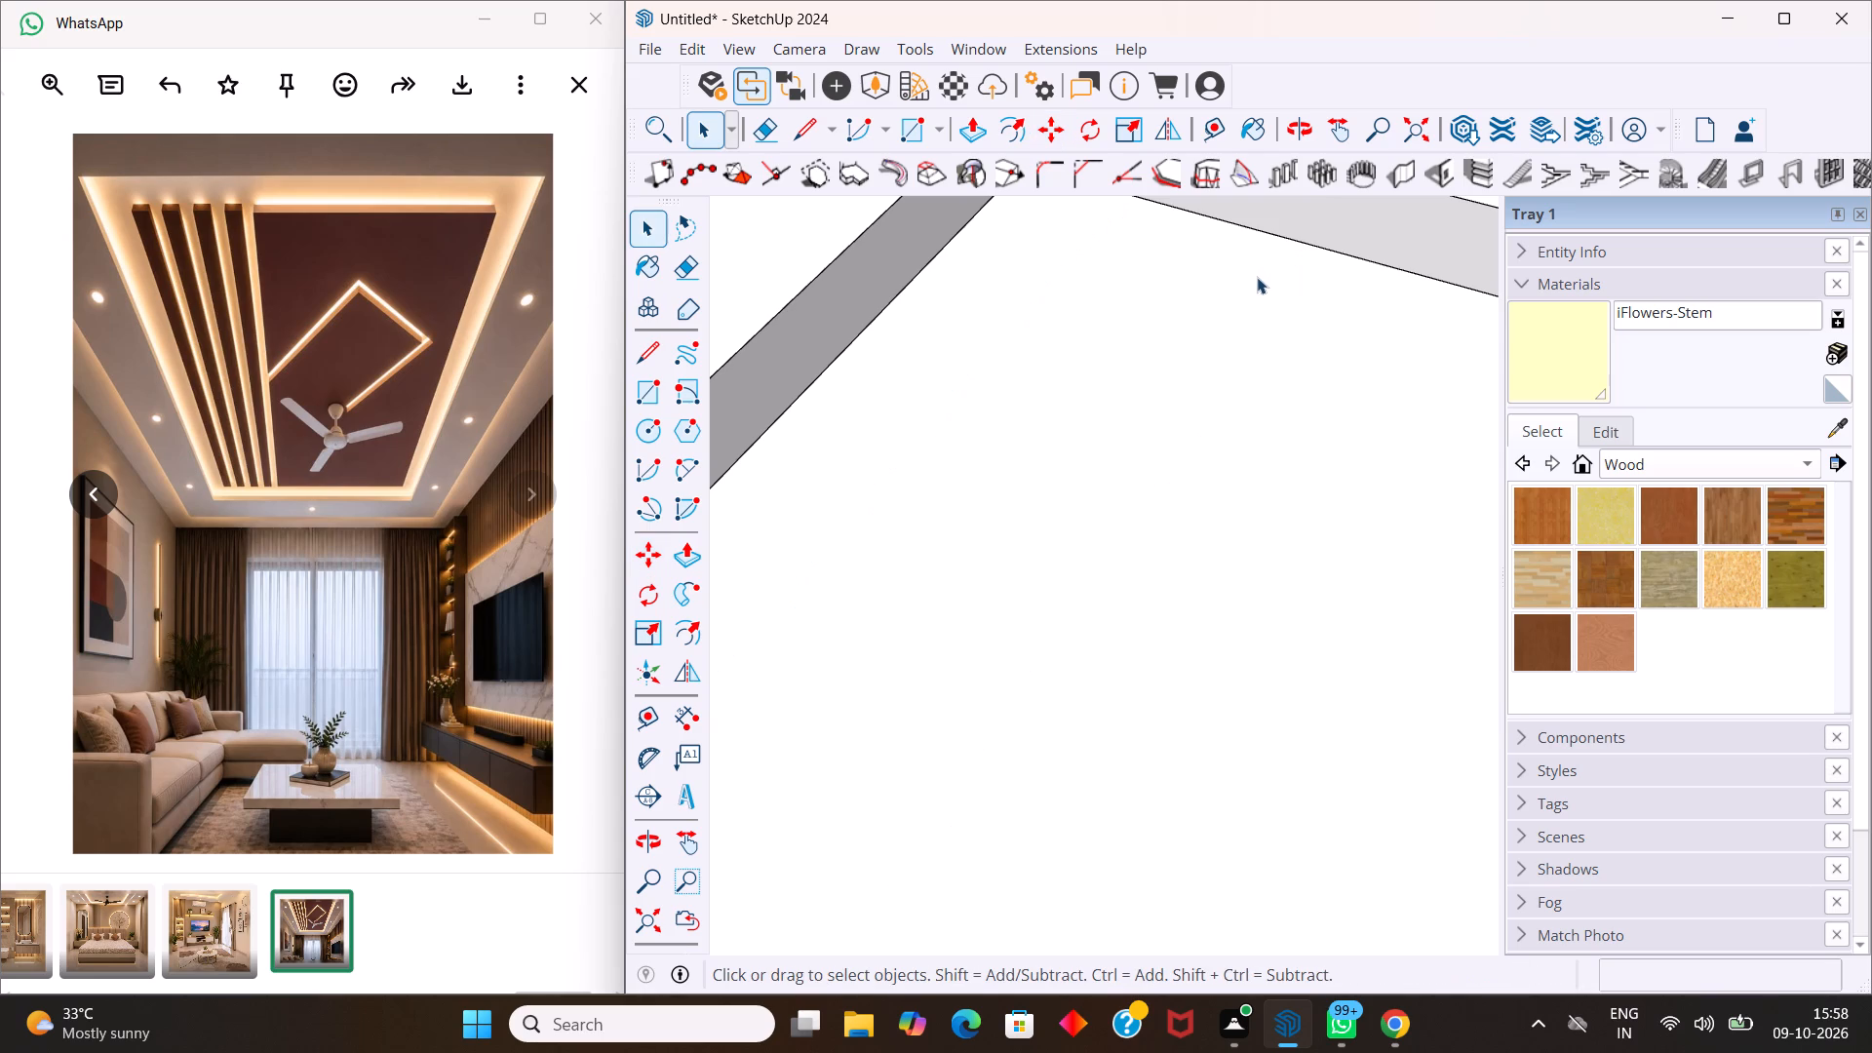
Copy the recess floor's long edge about 1' 3 3/8" across the floor and divide the gap into 6 equal spaces.
scroll(1256, 279, "down", 4)
scroll(1150, 238, "down", 4)
left_click(1044, 286)
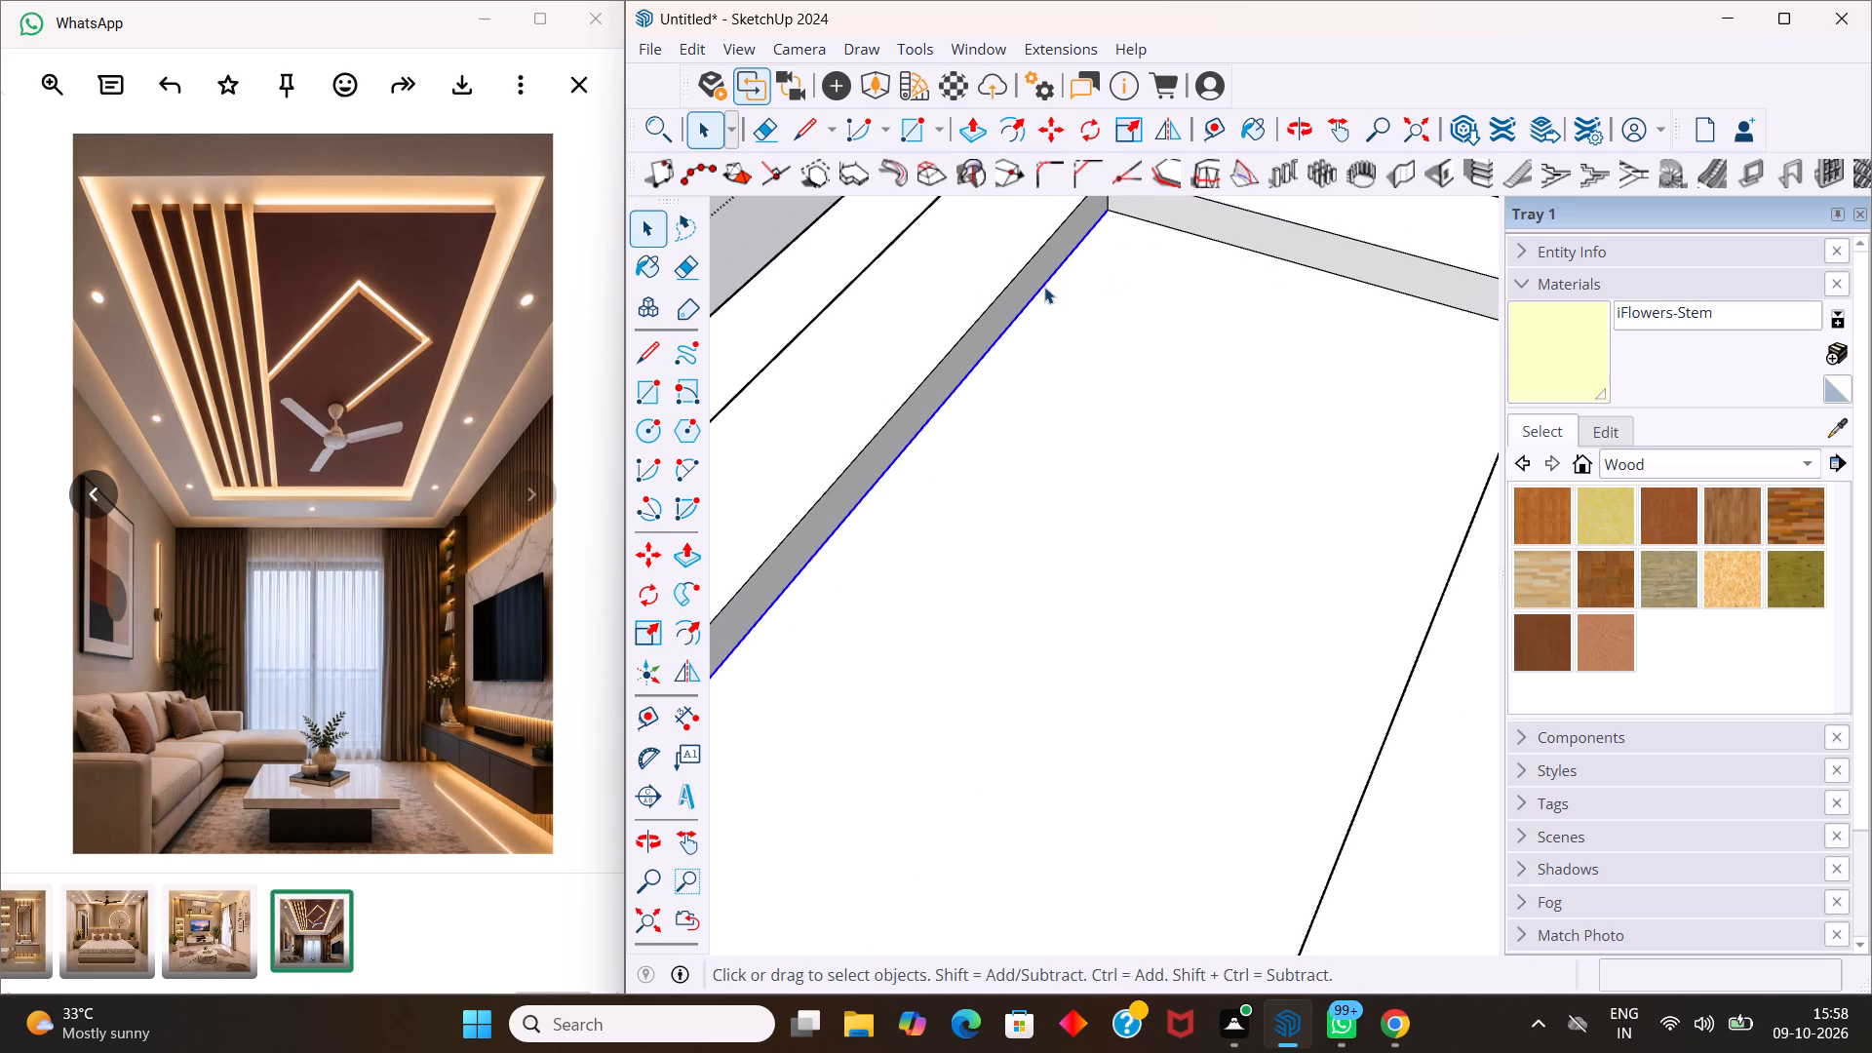
key("m")
left_click(1102, 215)
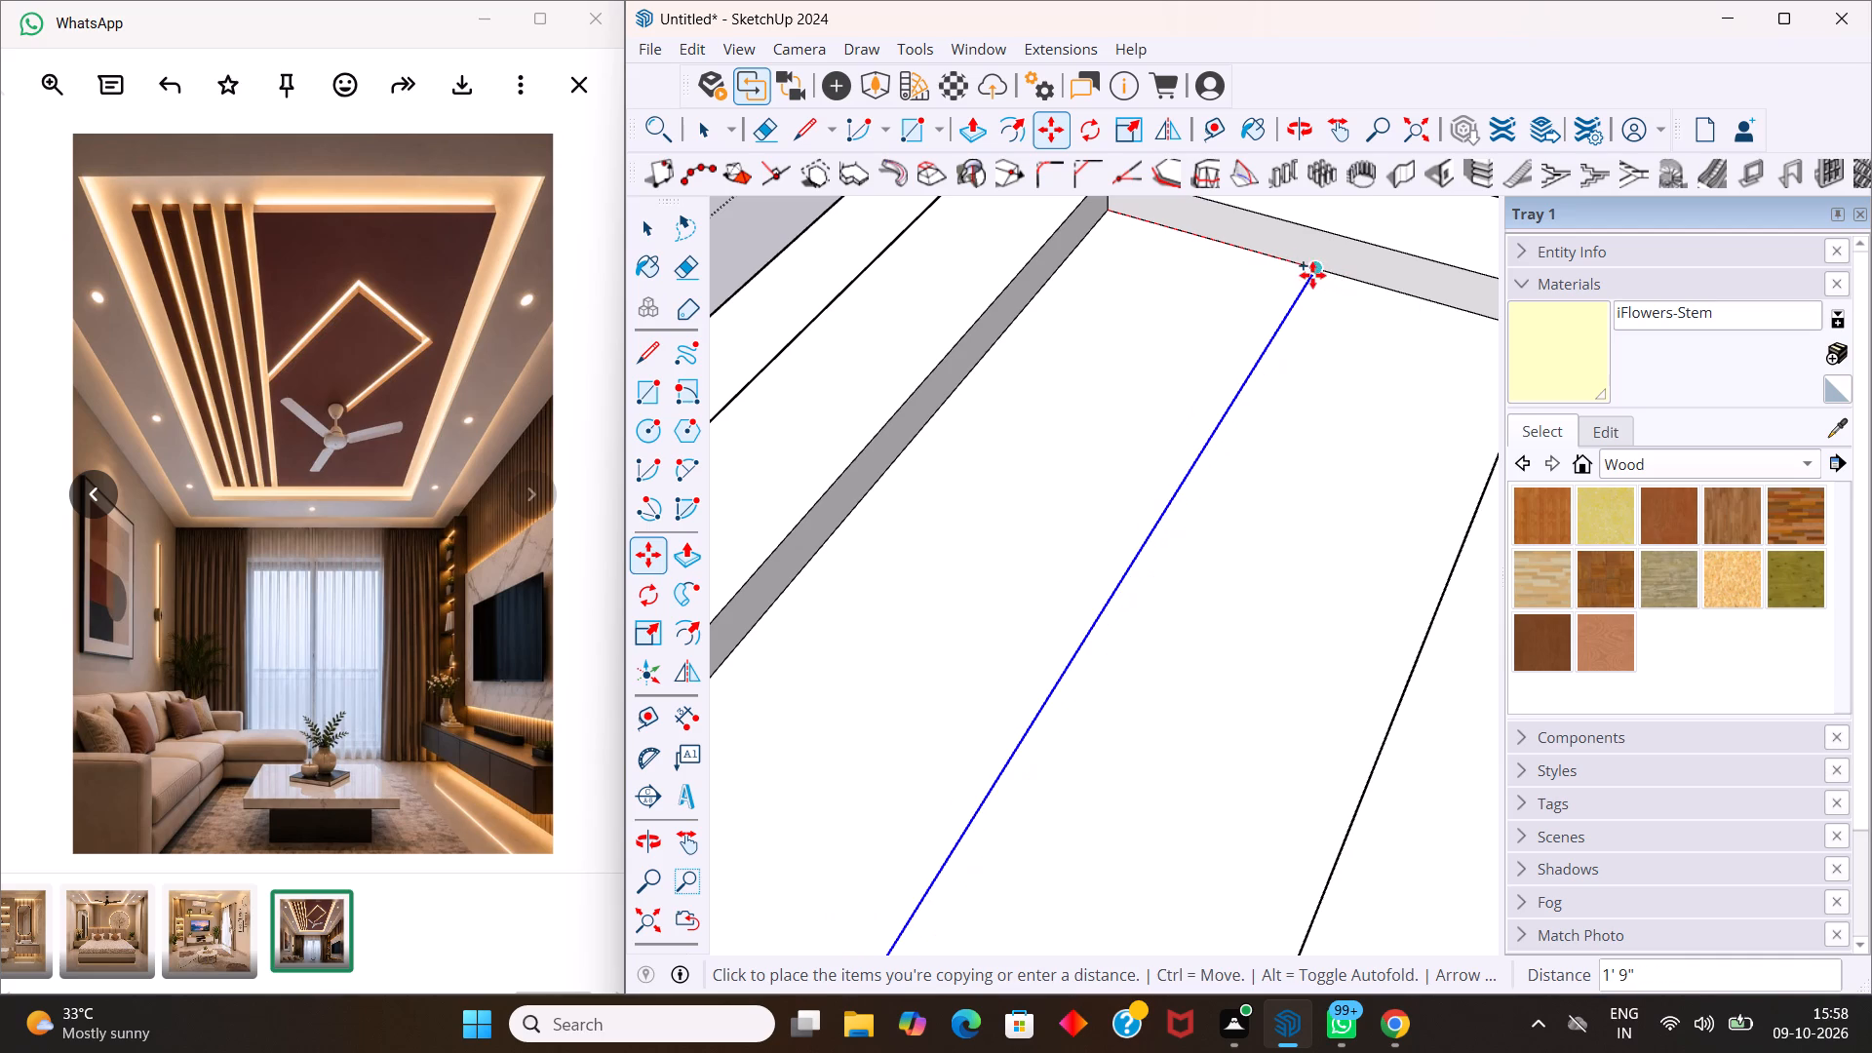
left_click(1257, 258)
left_click(1261, 256)
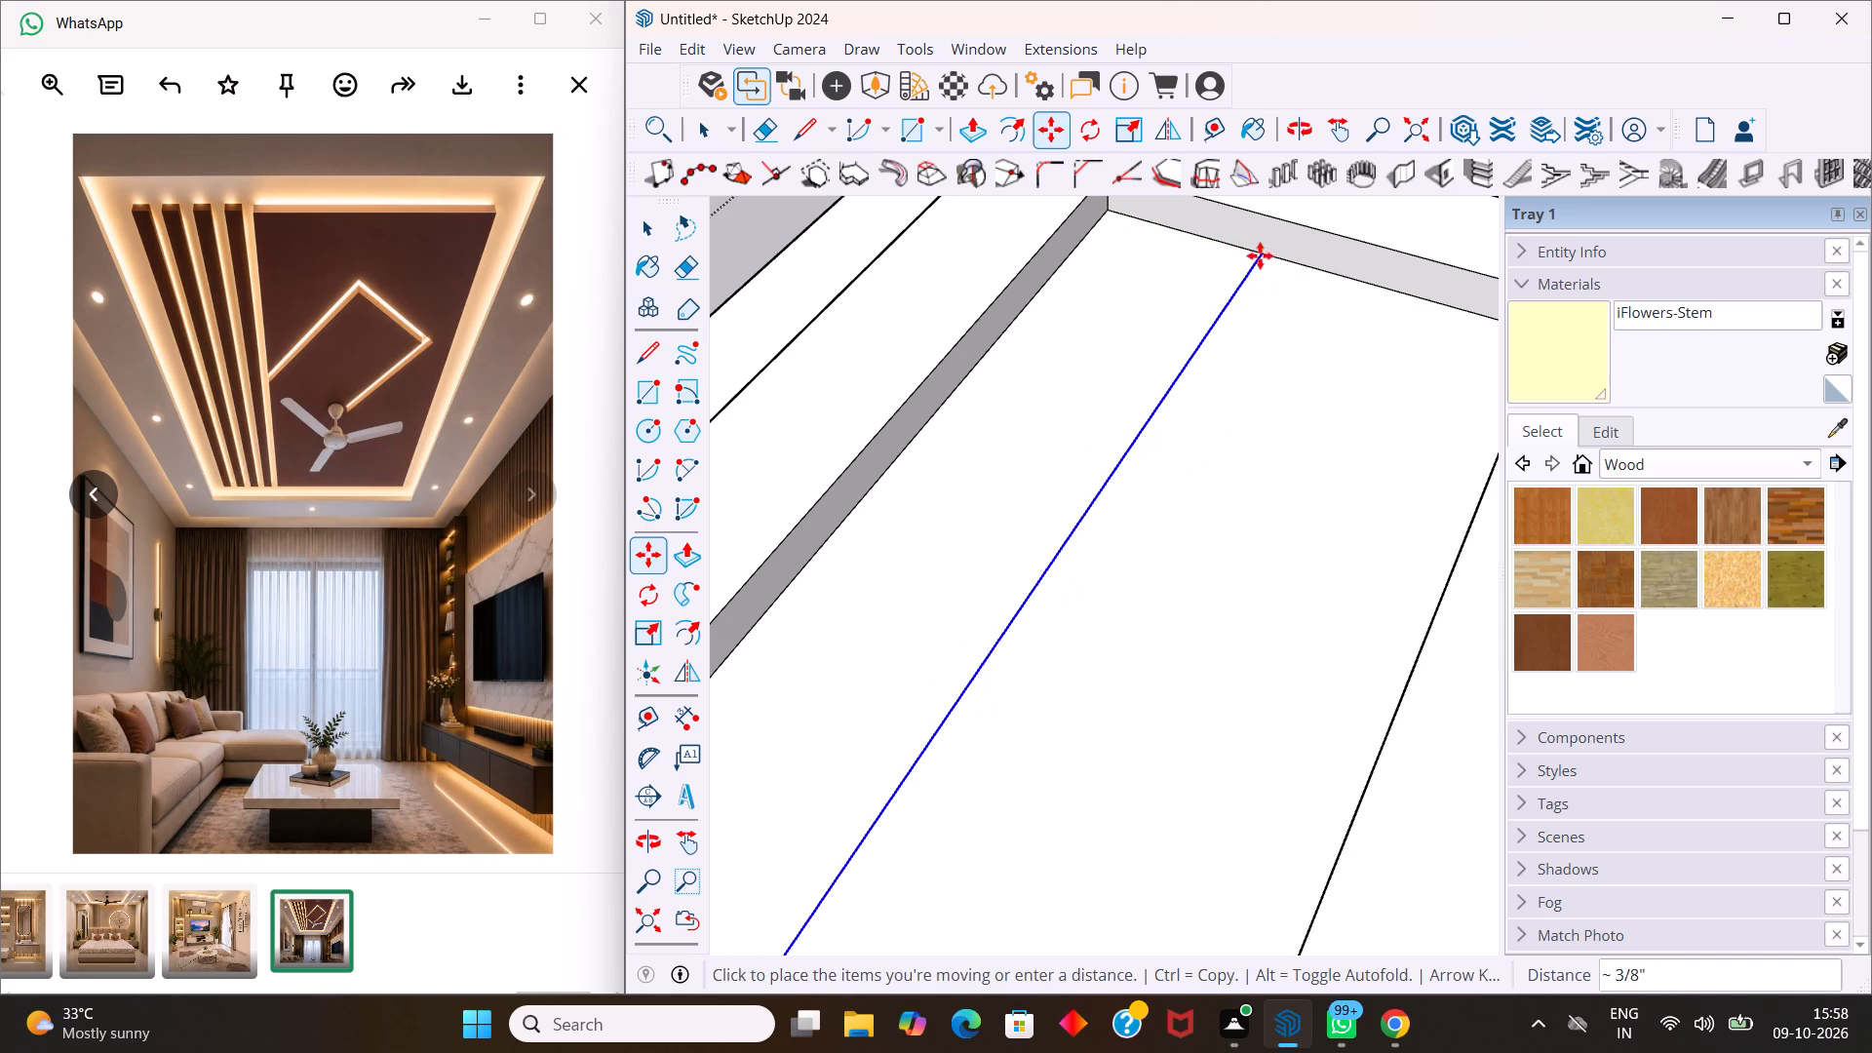
left_click(1105, 220)
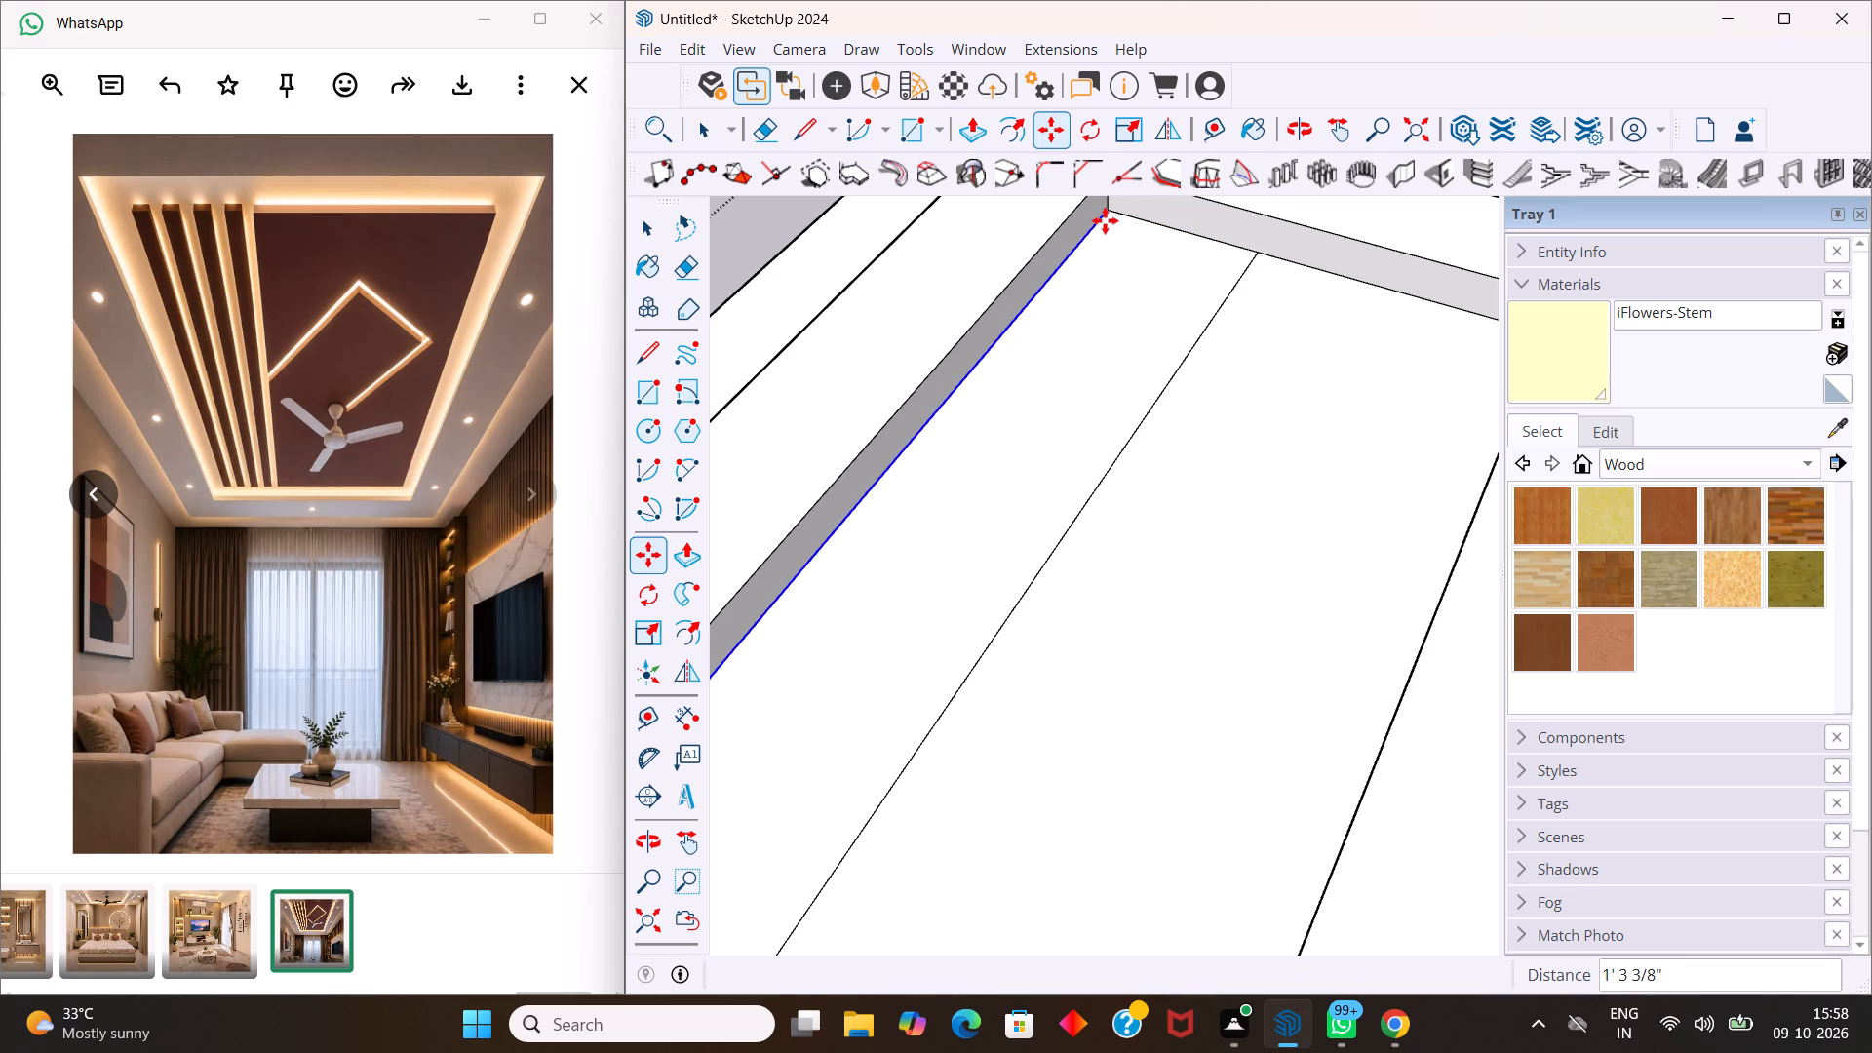
key("slash")
key("6")
key("Return")
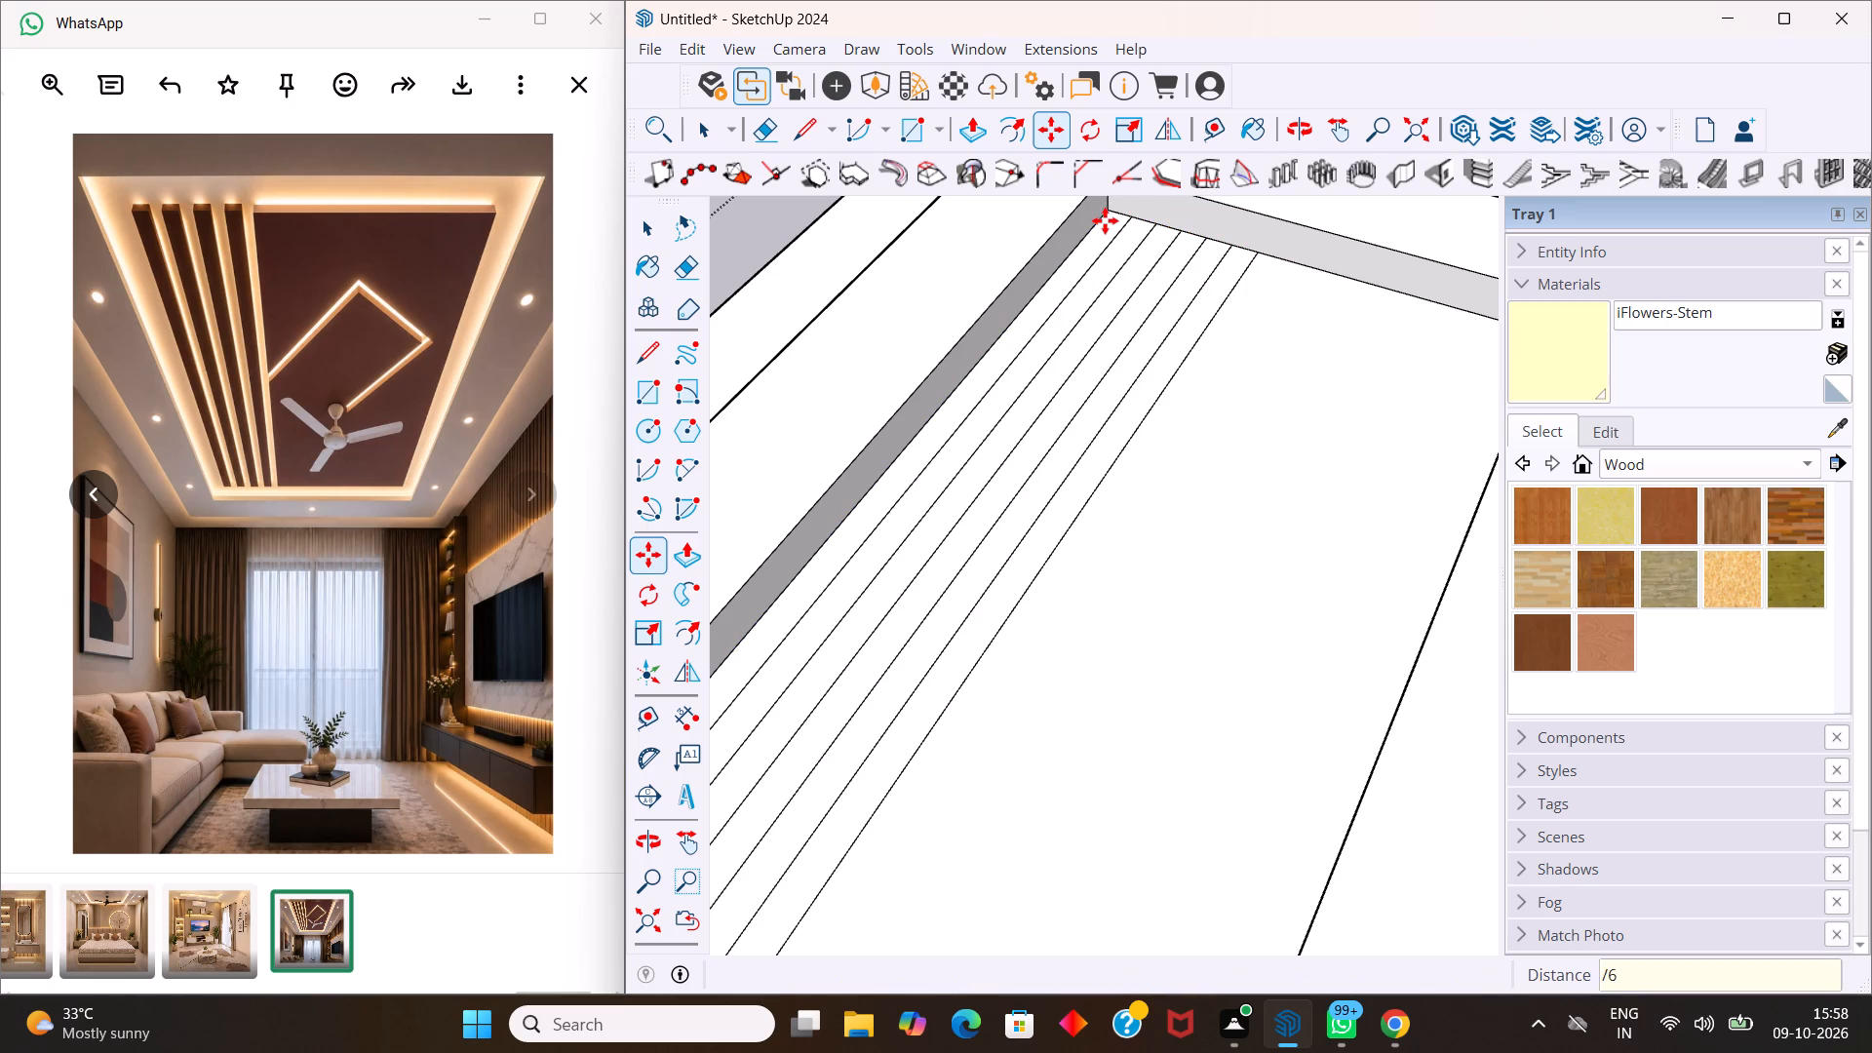
key("space")
Copy the innermost parallel line about 2 11/16" further inward along the recess floor's short edge.
scroll(1089, 280, "up", 3)
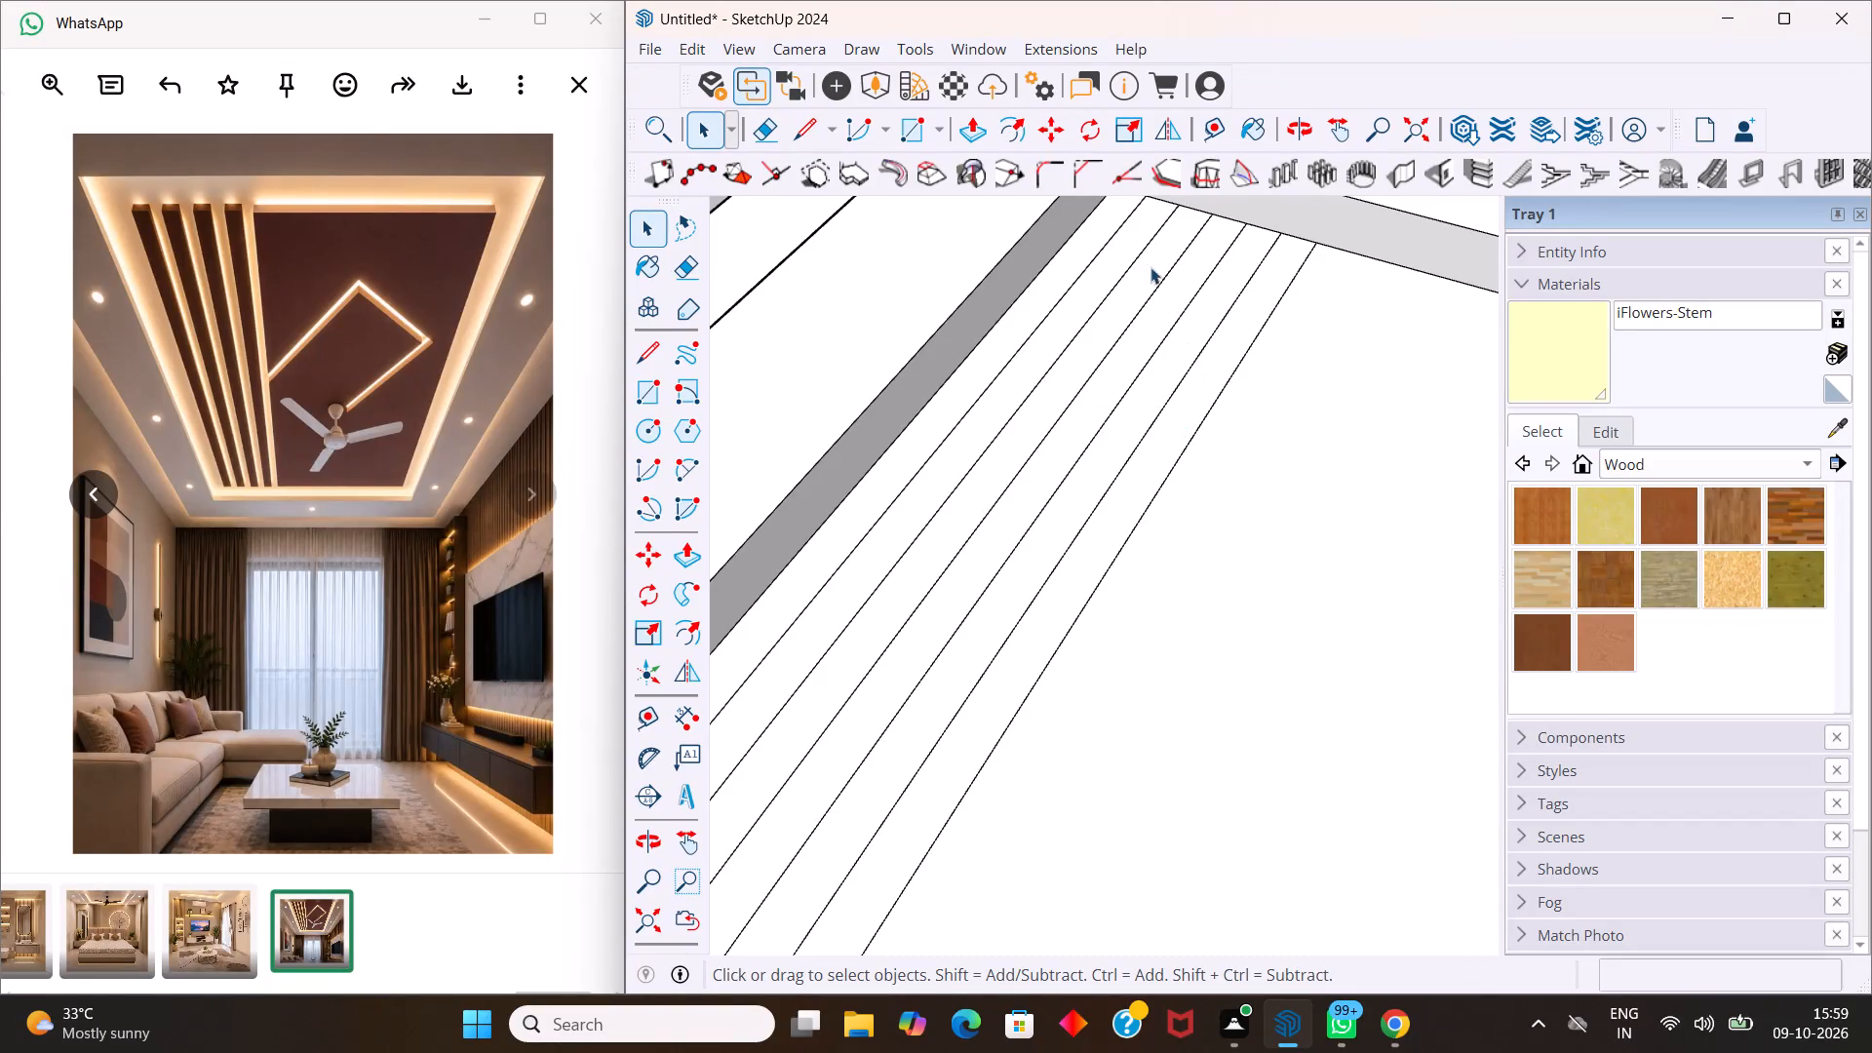
left_click(1219, 397)
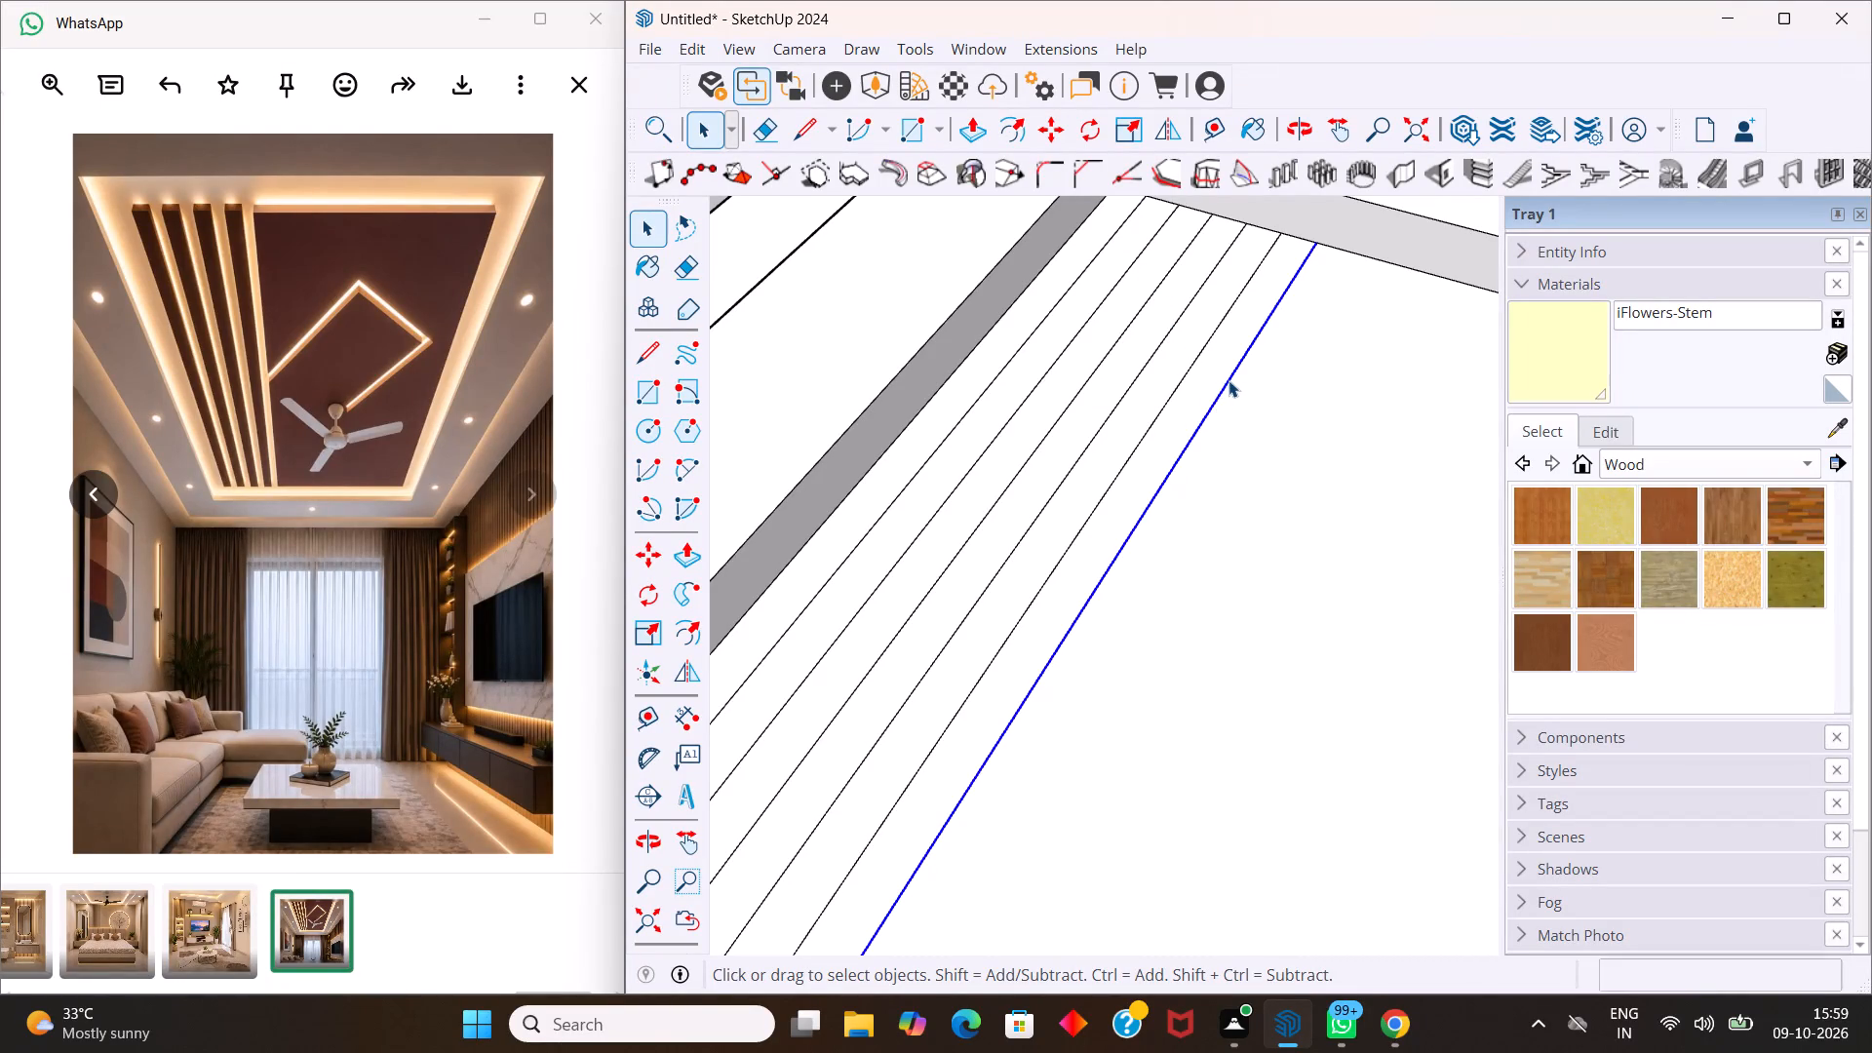
key("m")
left_click(1324, 244)
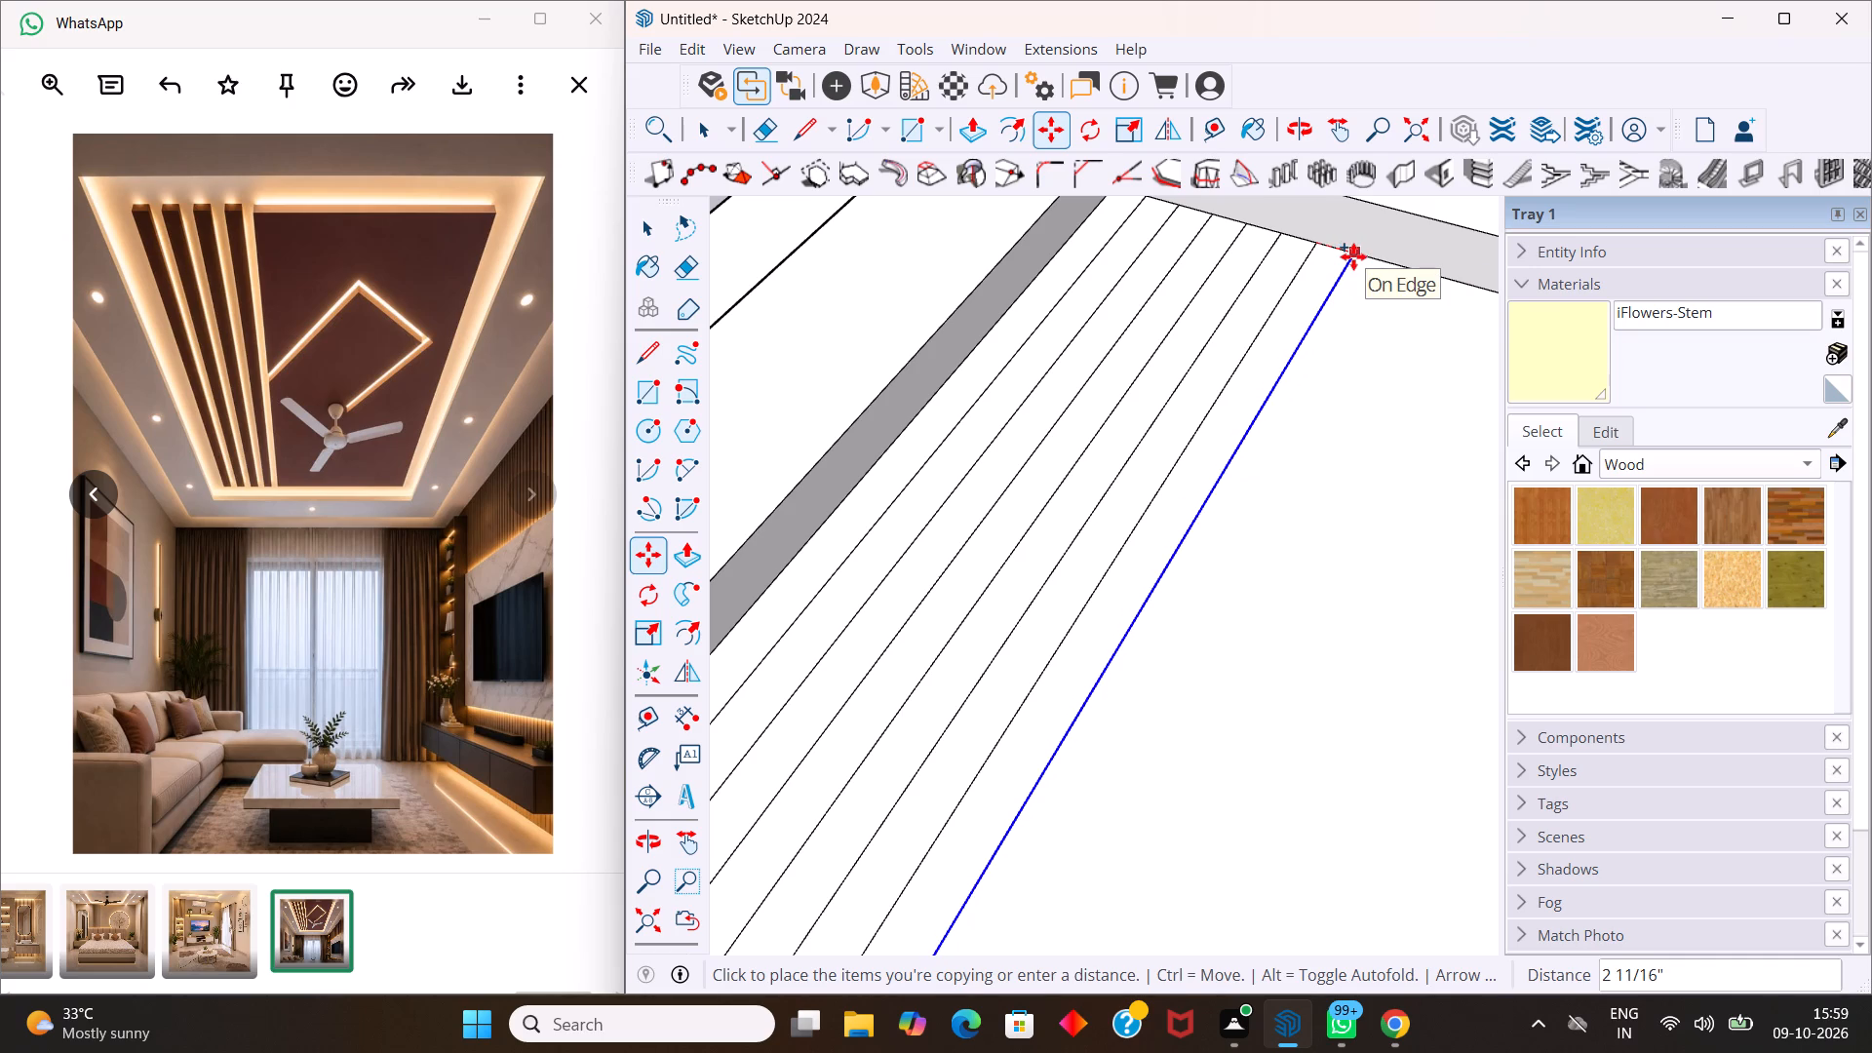
left_click(1353, 256)
key("space")
scroll(1343, 255, "down", 7)
scroll(1343, 253, "up", 1)
scroll(1343, 259, "down", 6)
middle_click_drag(1334, 354, 1135, 364)
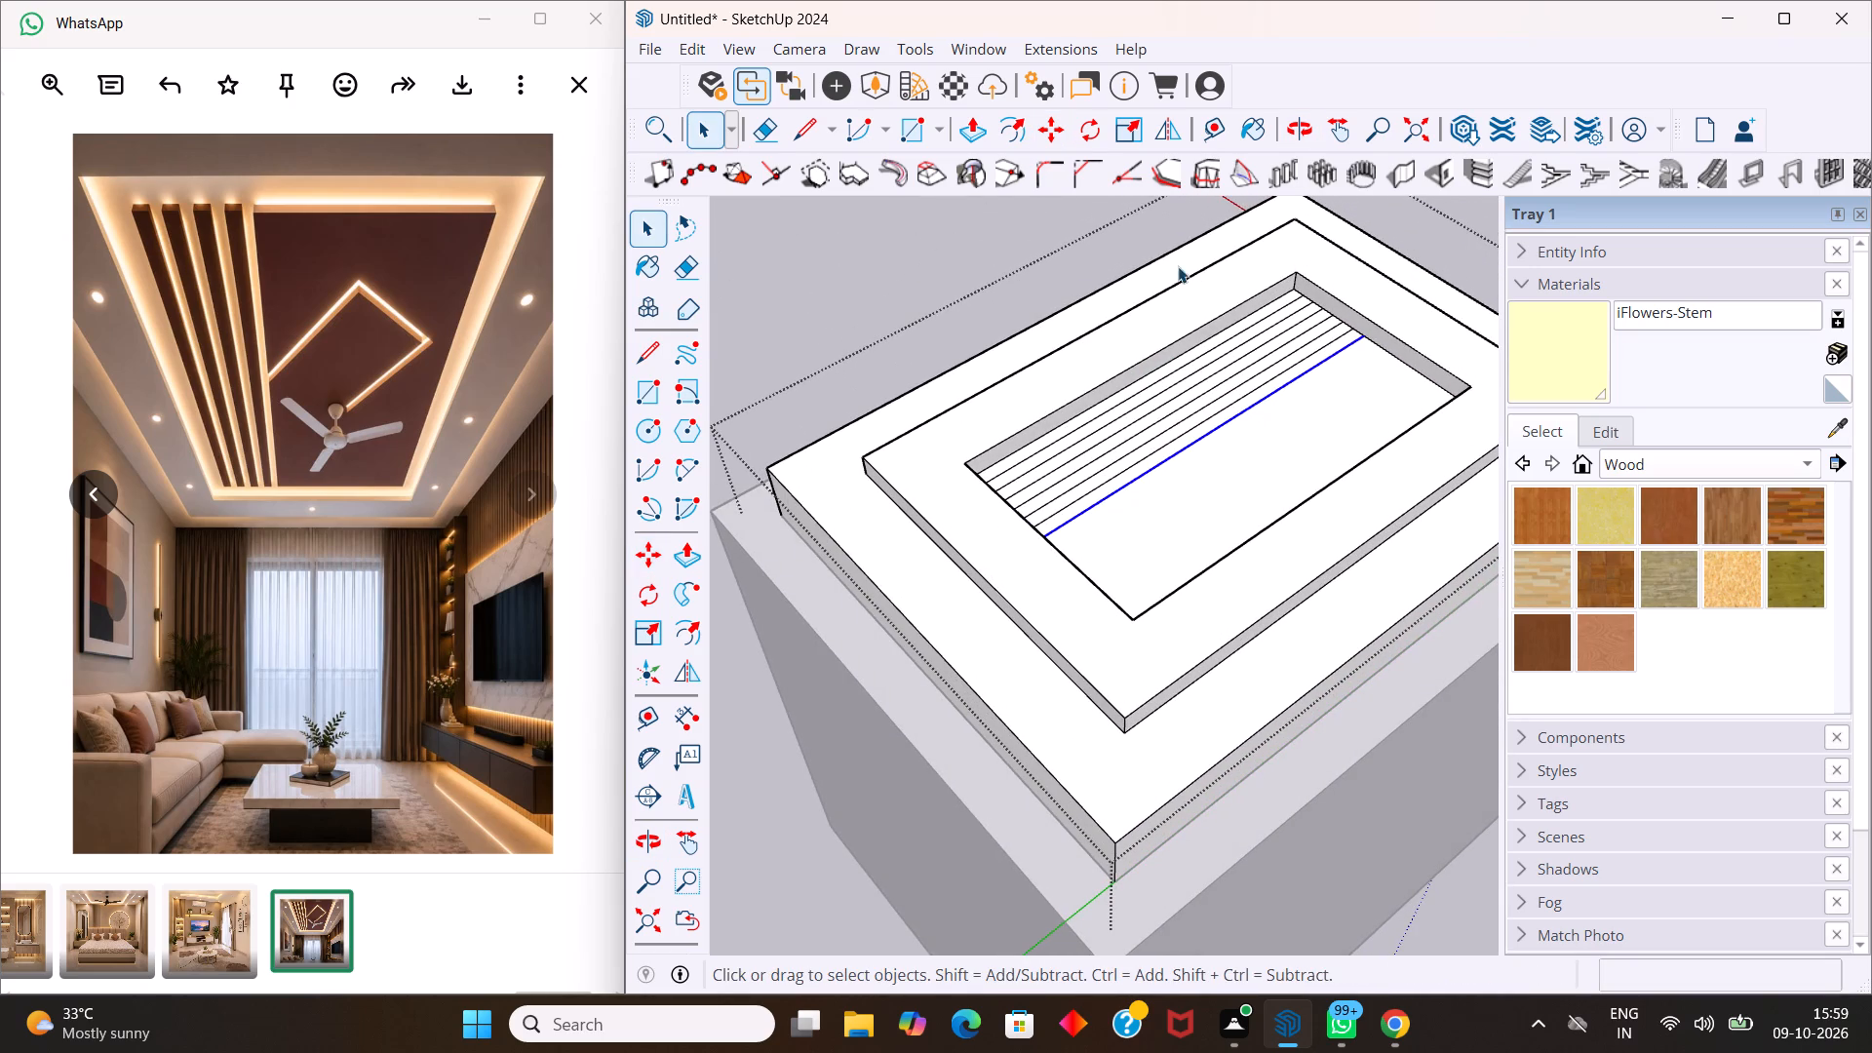
left_click(1073, 257)
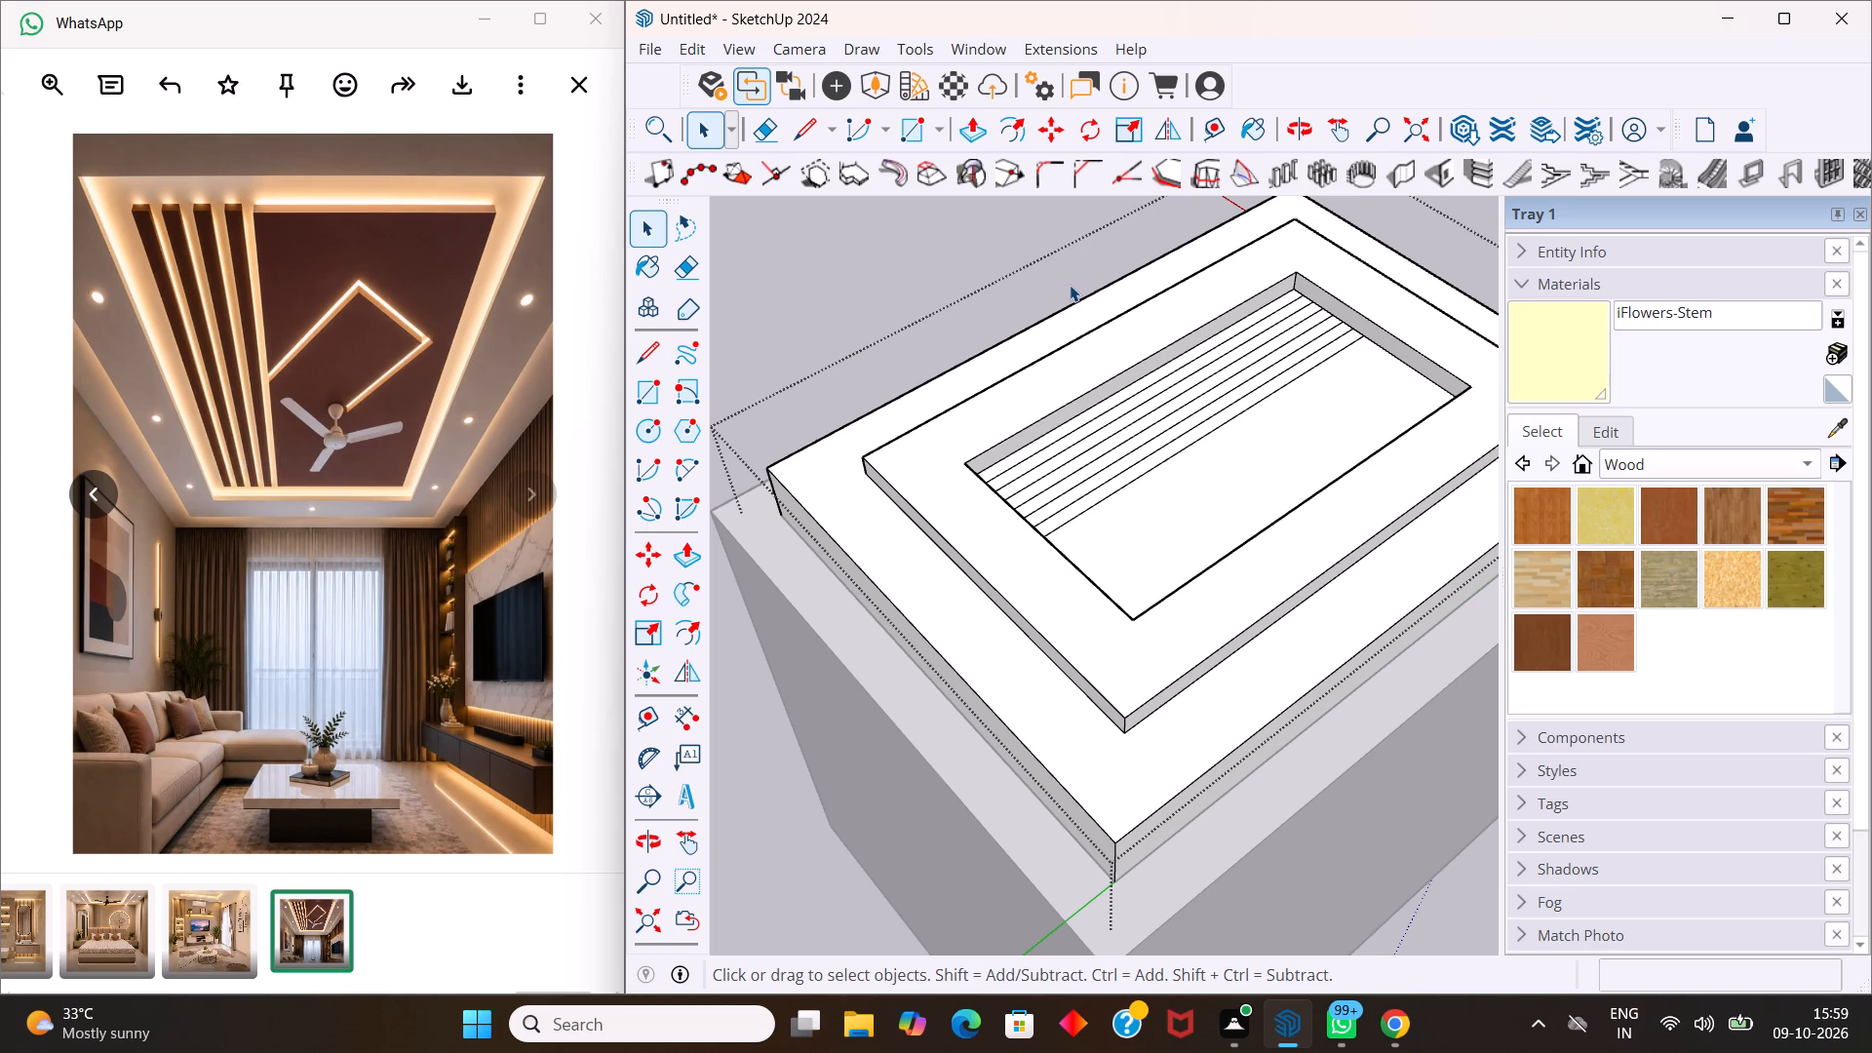
Push/Pull the second, fourth and sixth narrow strips of the recess floor up by 2".
scroll(1068, 304, "down", 2)
middle_click_drag(1154, 362, 930, 348)
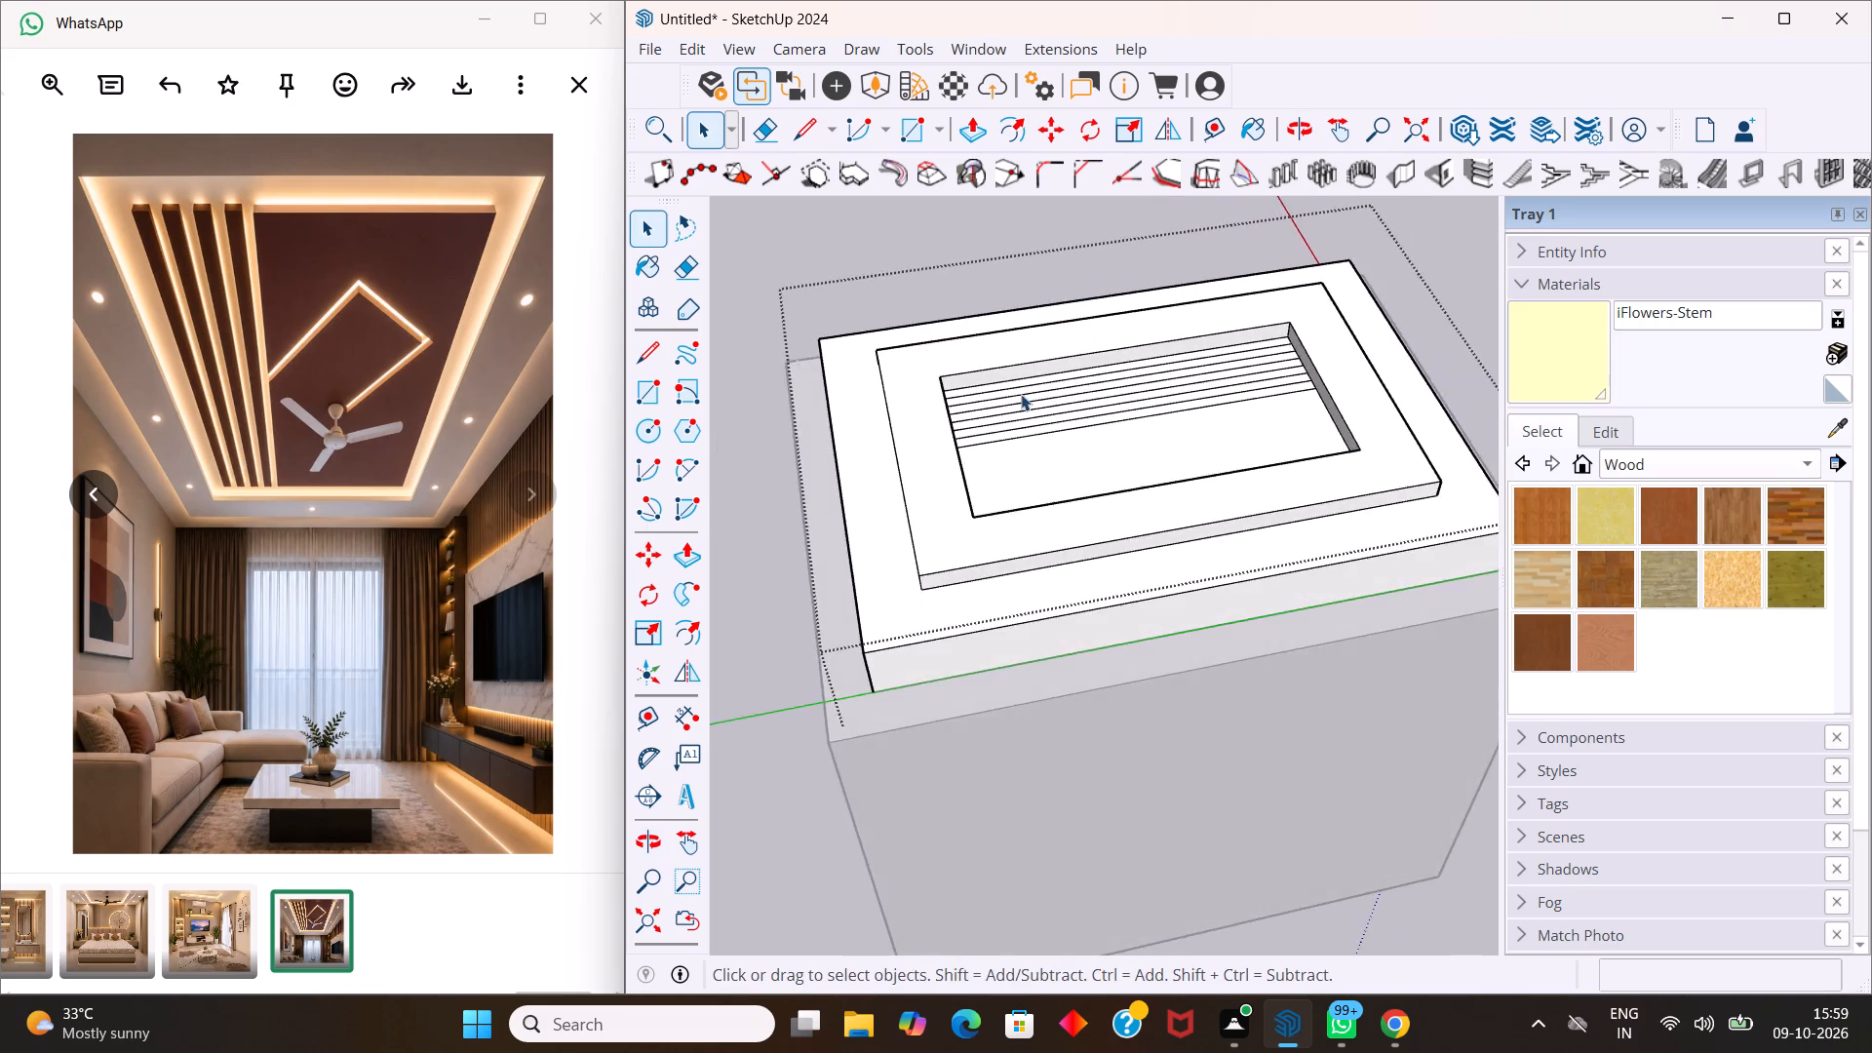
scroll(1022, 394, "up", 8)
middle_click_drag(1027, 383, 1027, 445)
scroll(1026, 445, "up", 2)
scroll(1026, 431, "down", 1)
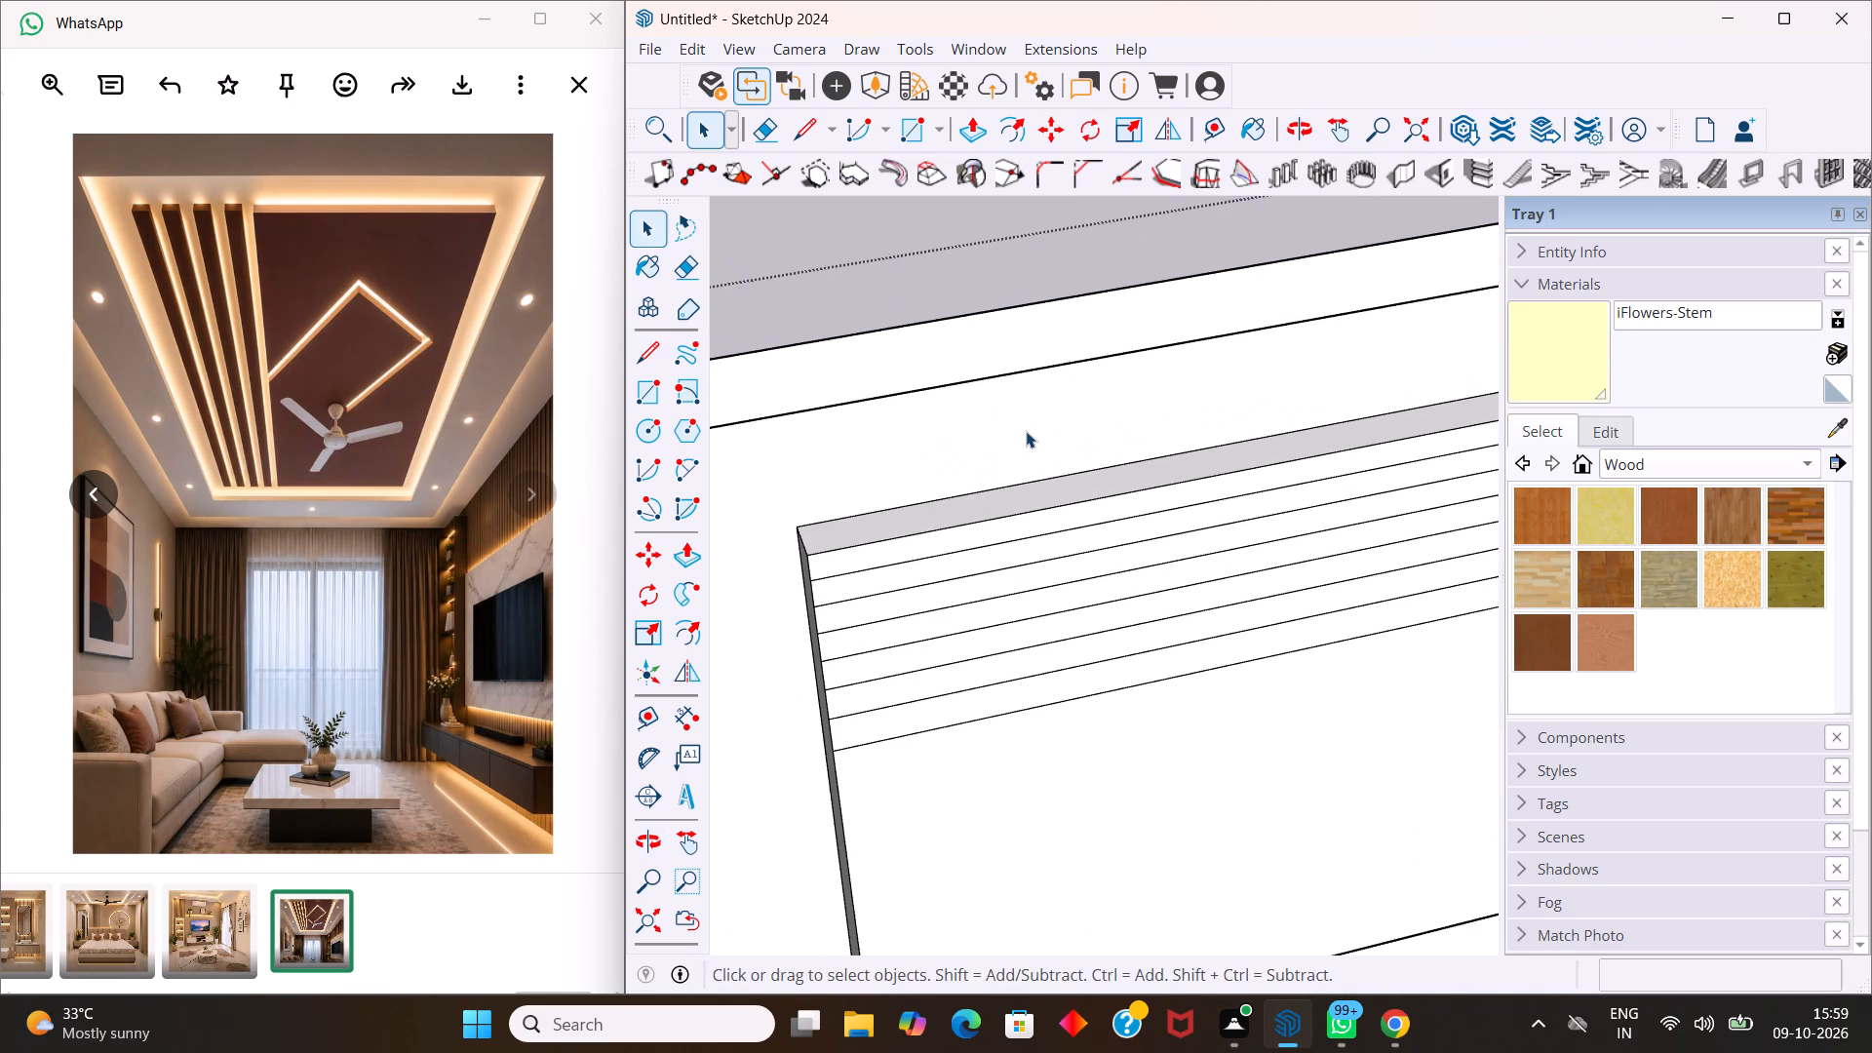
scroll(1104, 481, "down", 3)
scroll(1105, 518, "up", 7)
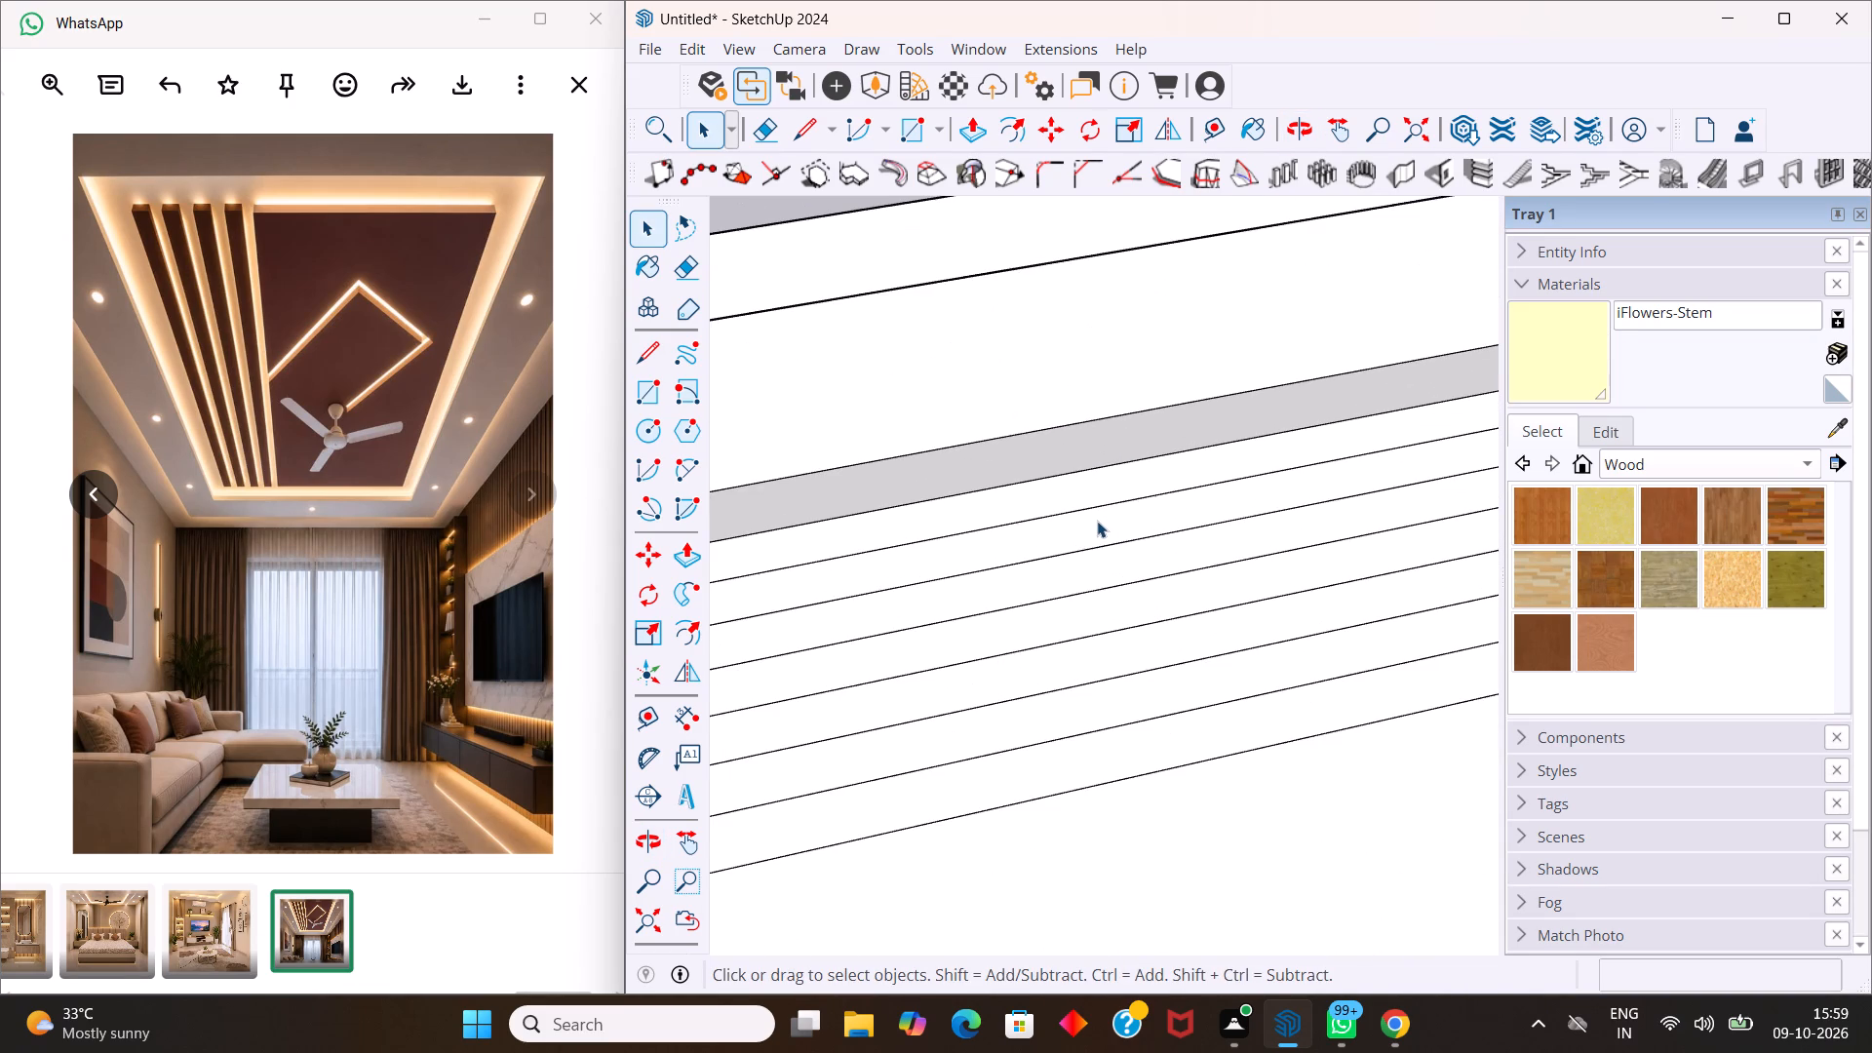
left_click(1097, 521)
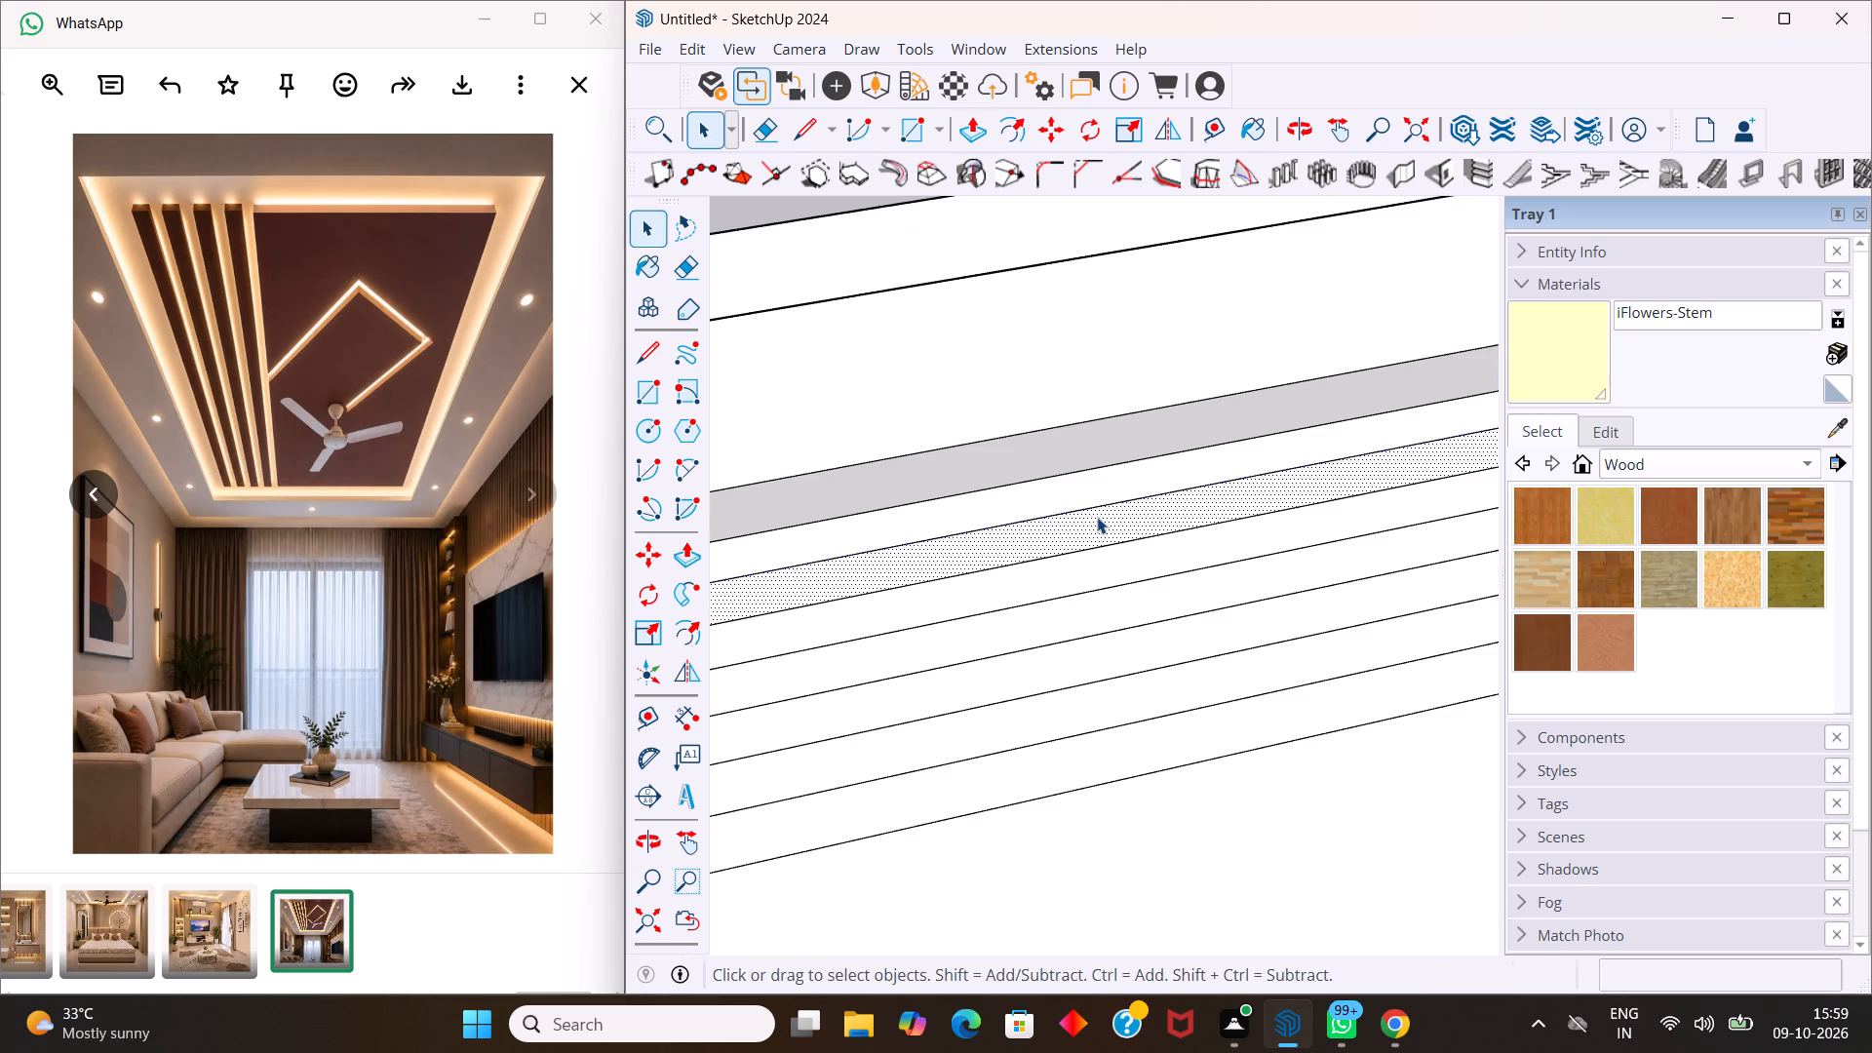
key("p")
left_click_drag(1097, 517, 1106, 502)
key("2")
key("Return")
middle_click_drag(1132, 481, 1122, 417)
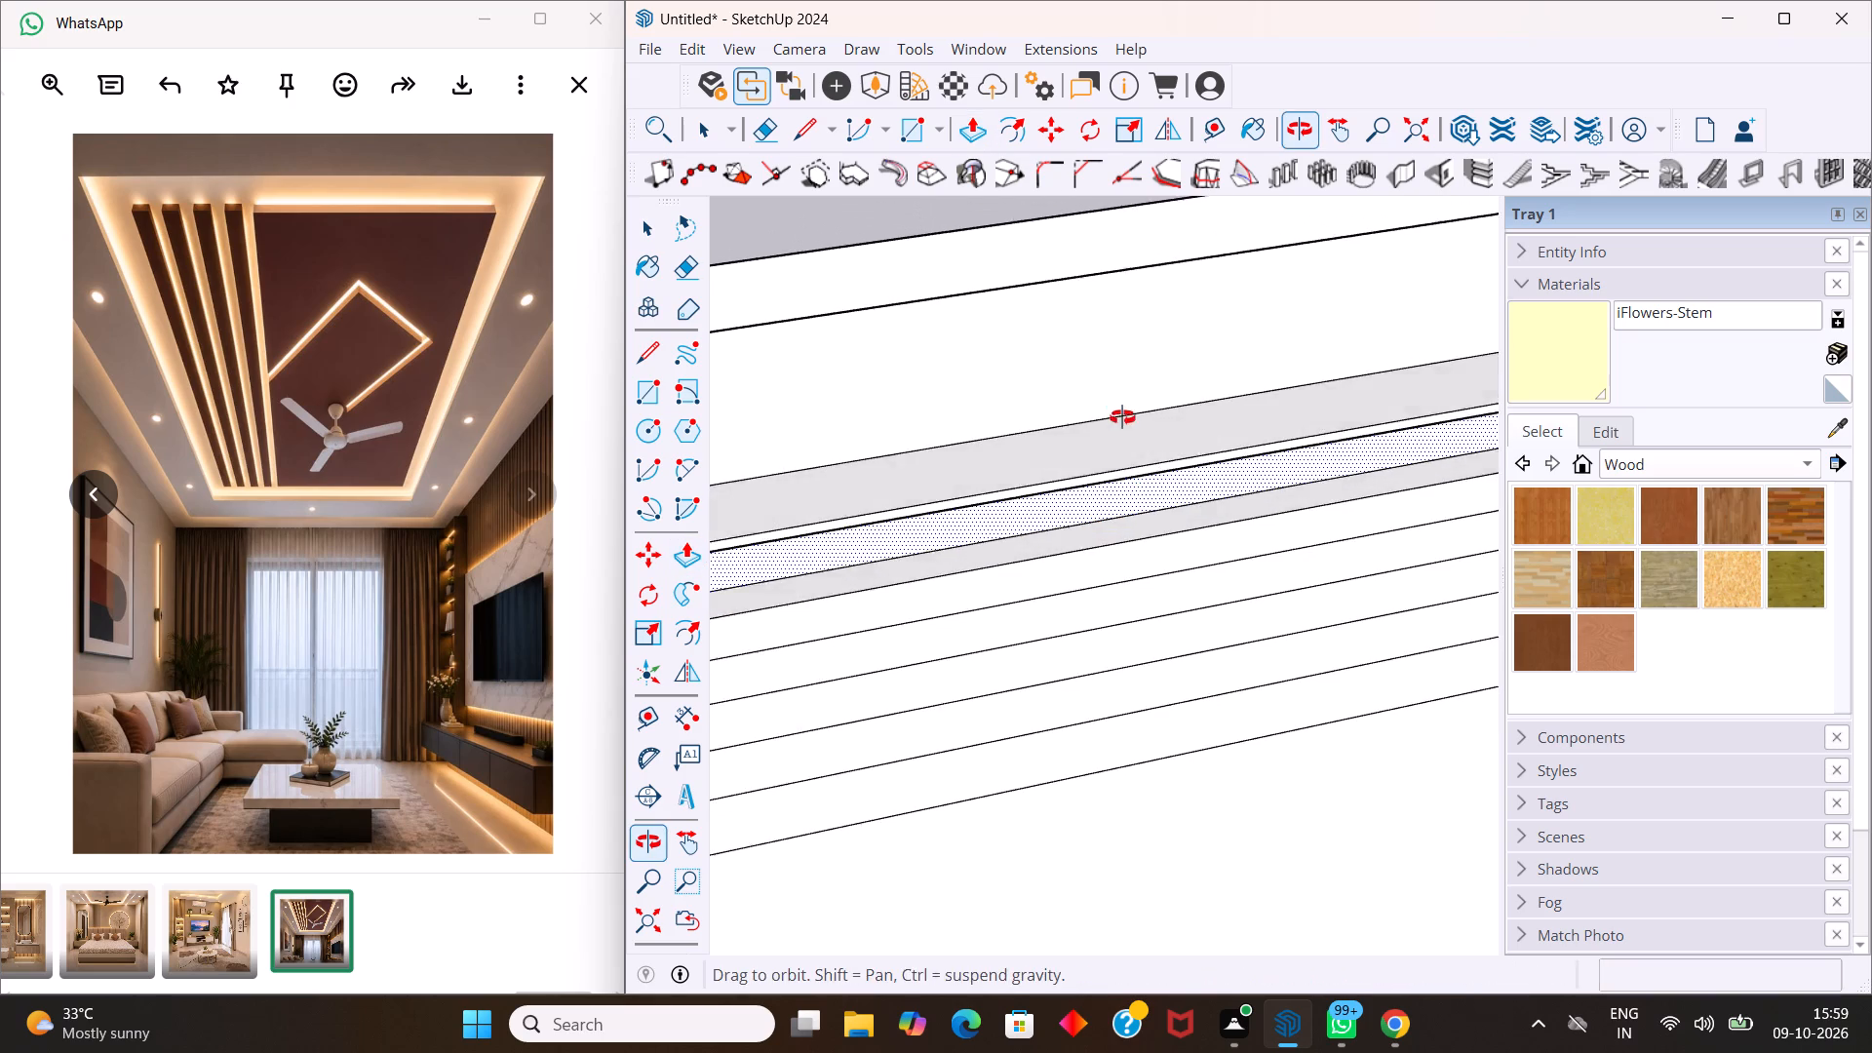
middle_click_drag(1122, 417, 1111, 409)
double_click(1244, 567)
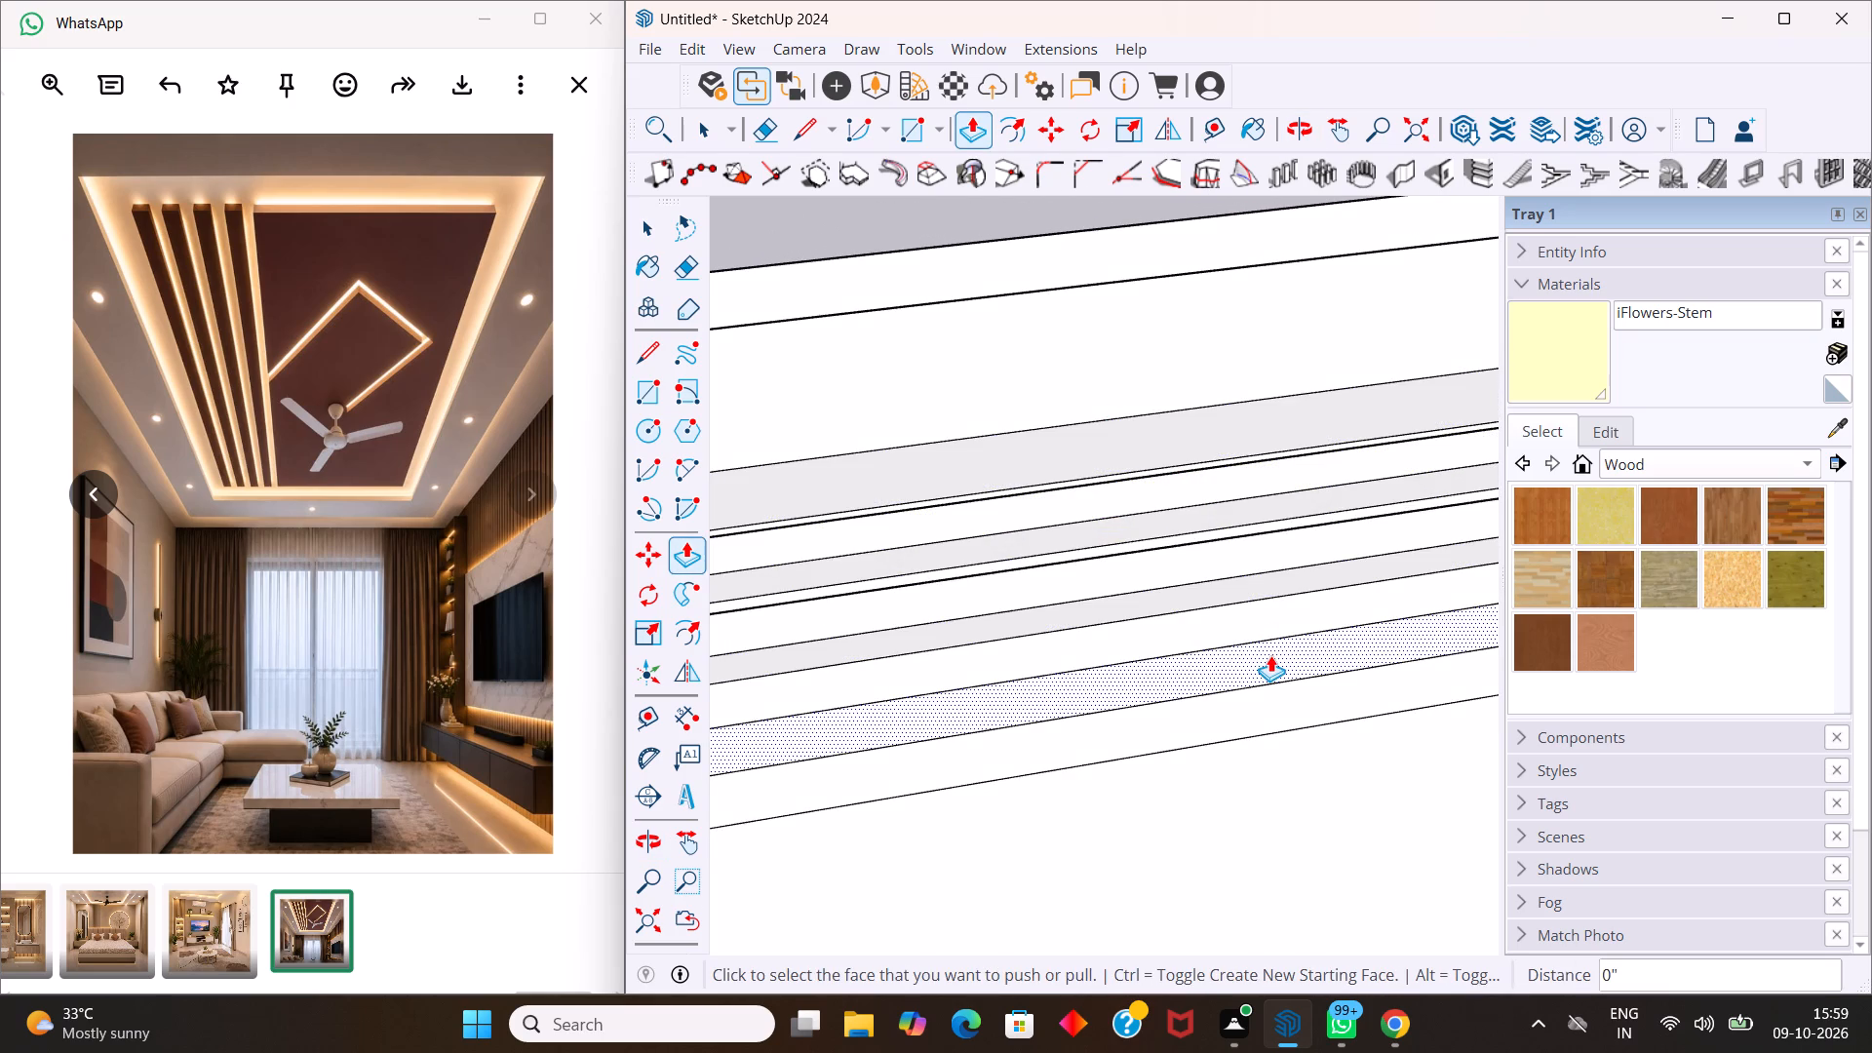
double_click(1270, 655)
key("space")
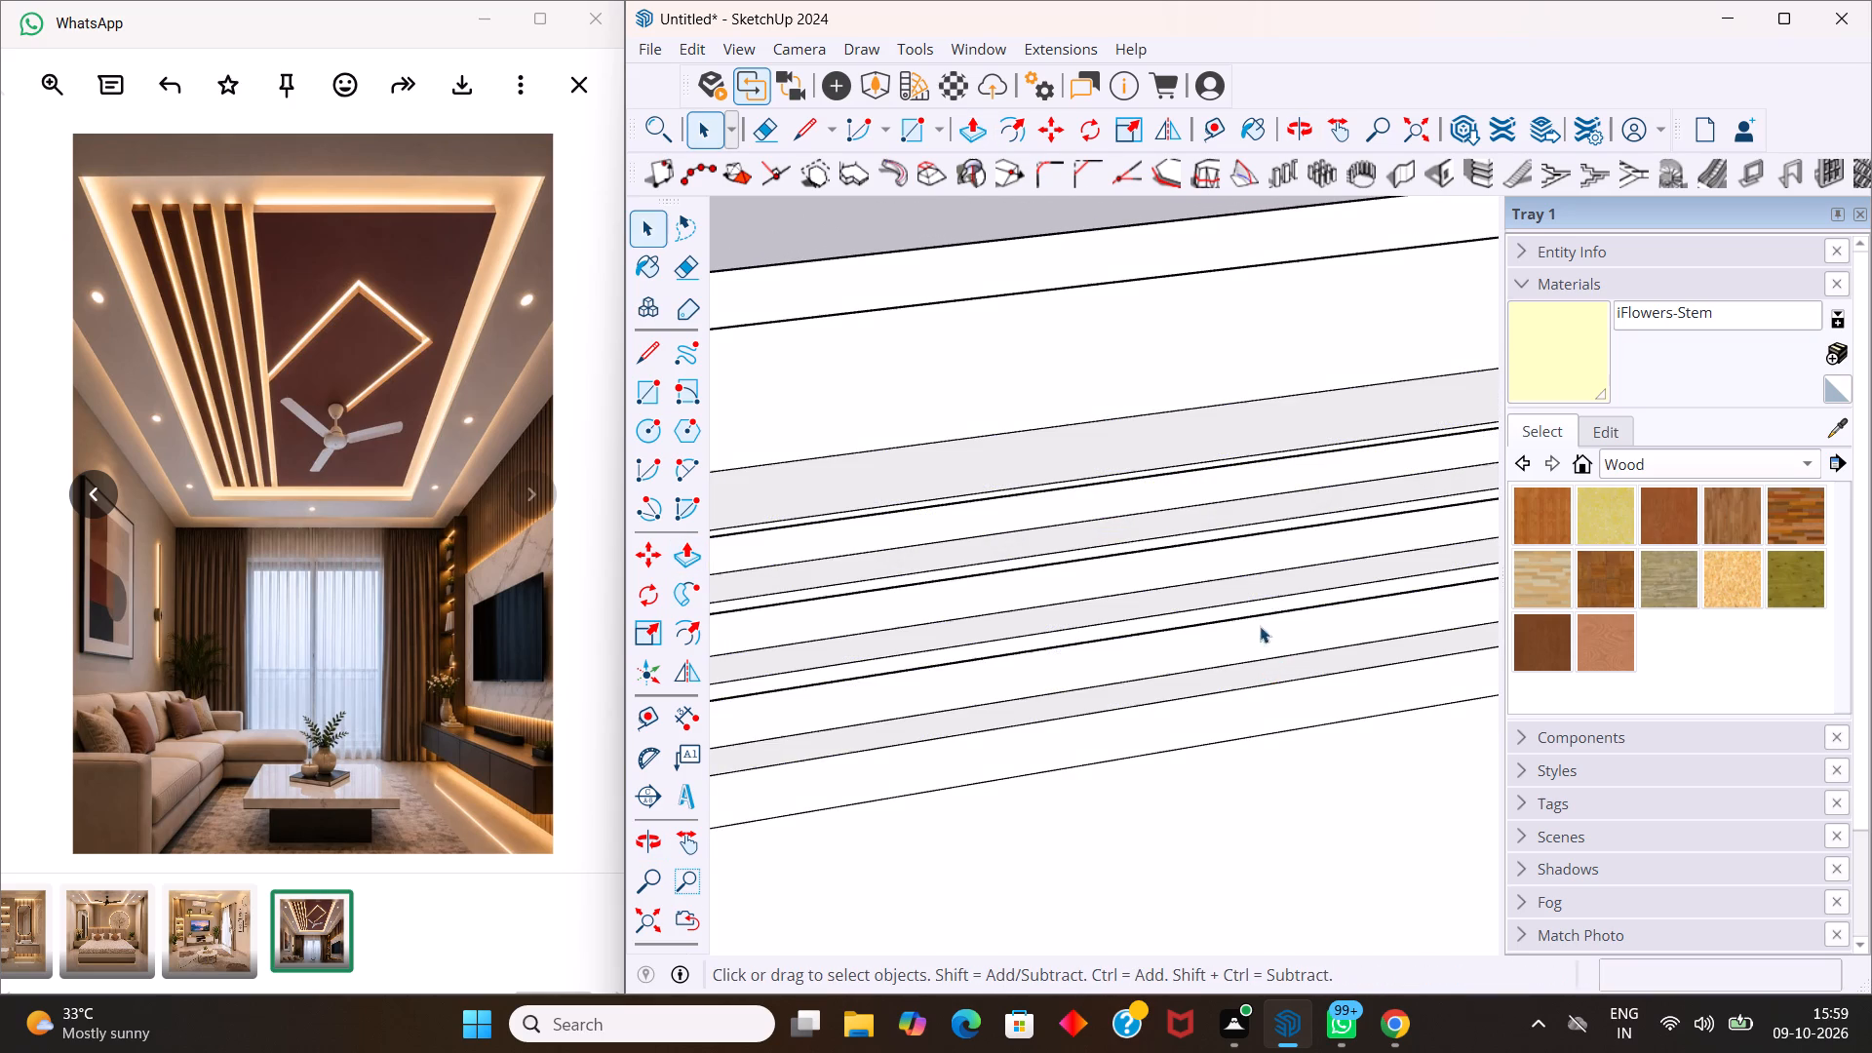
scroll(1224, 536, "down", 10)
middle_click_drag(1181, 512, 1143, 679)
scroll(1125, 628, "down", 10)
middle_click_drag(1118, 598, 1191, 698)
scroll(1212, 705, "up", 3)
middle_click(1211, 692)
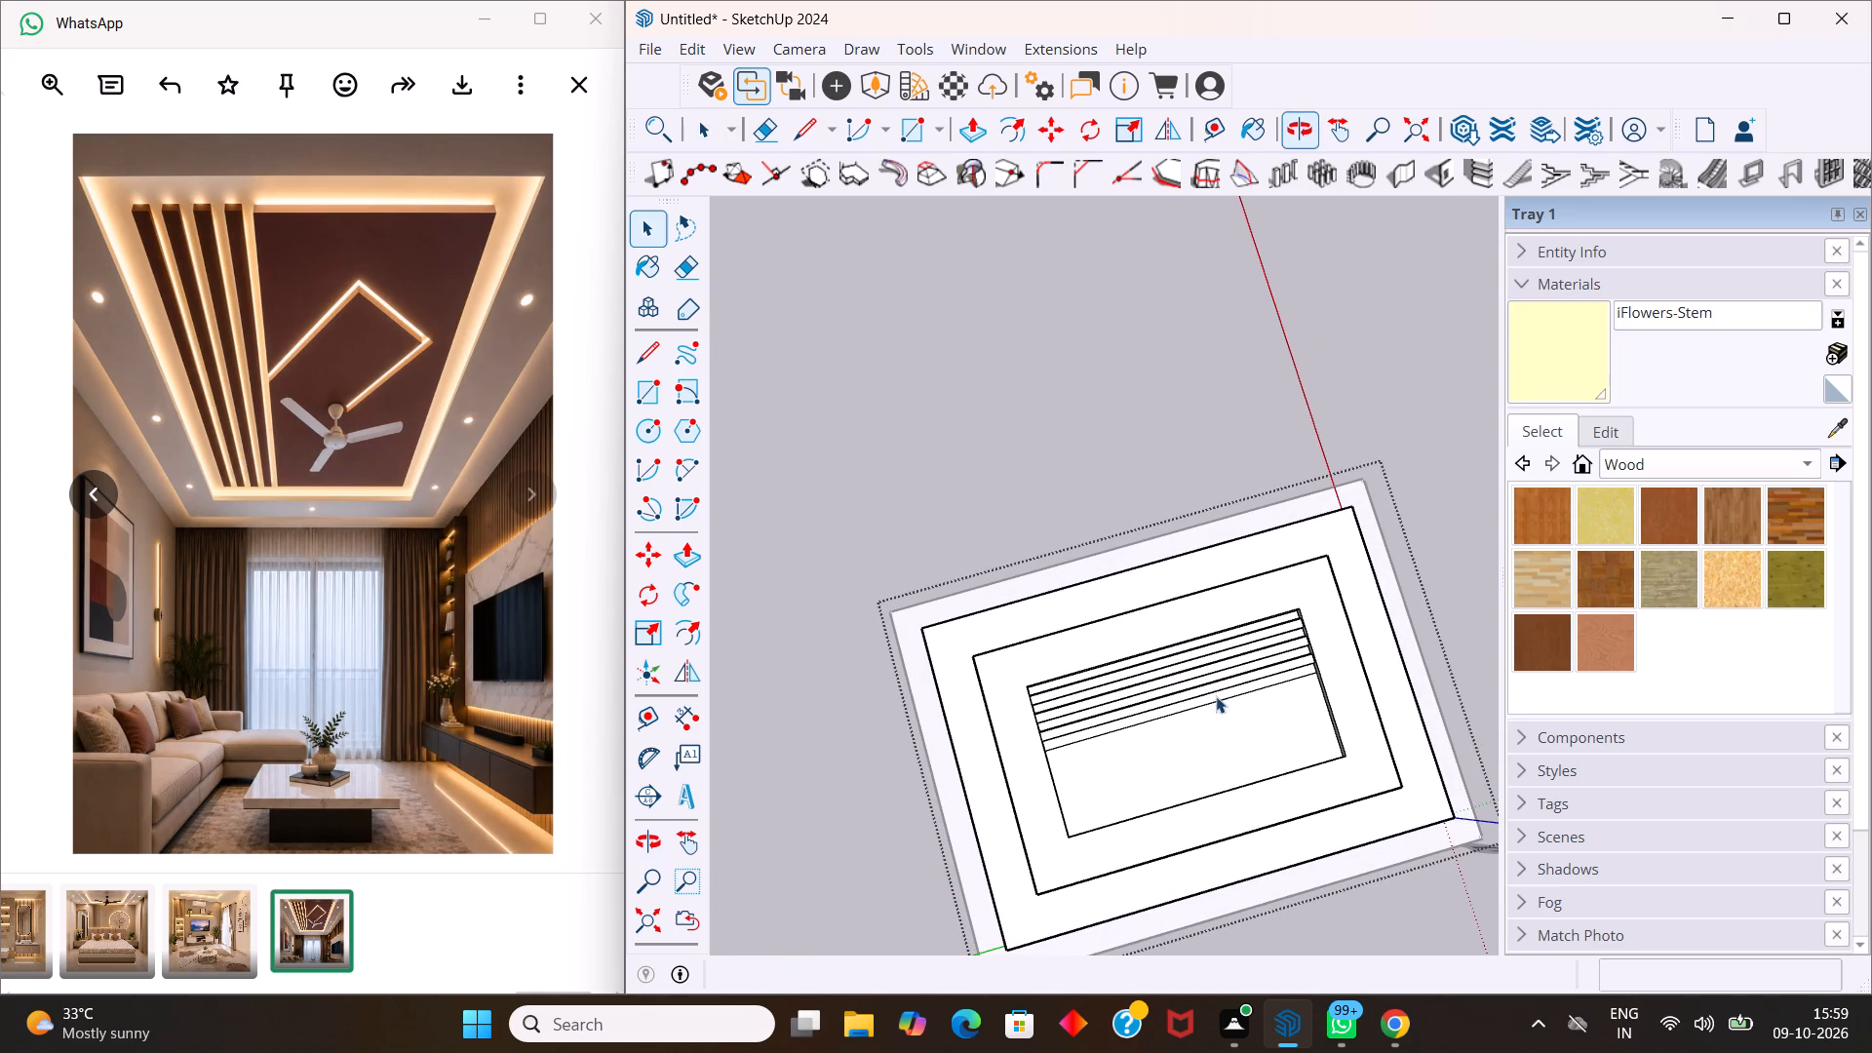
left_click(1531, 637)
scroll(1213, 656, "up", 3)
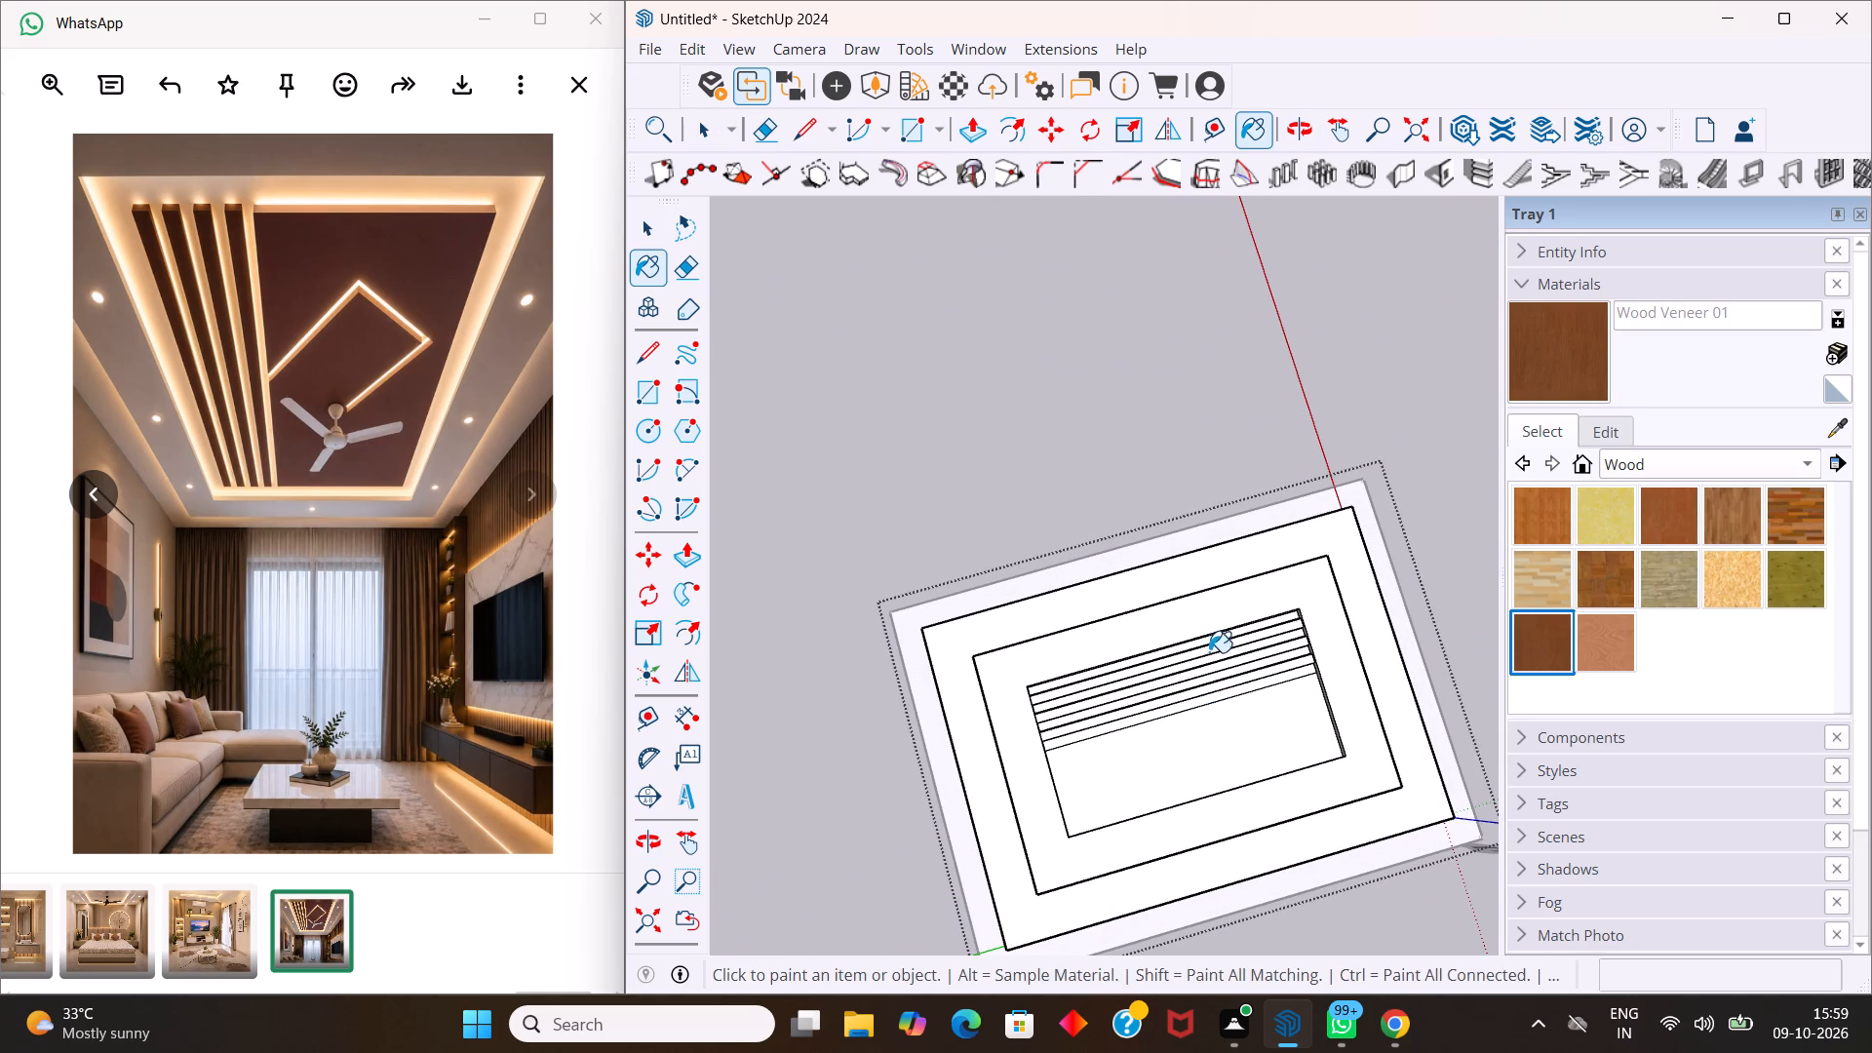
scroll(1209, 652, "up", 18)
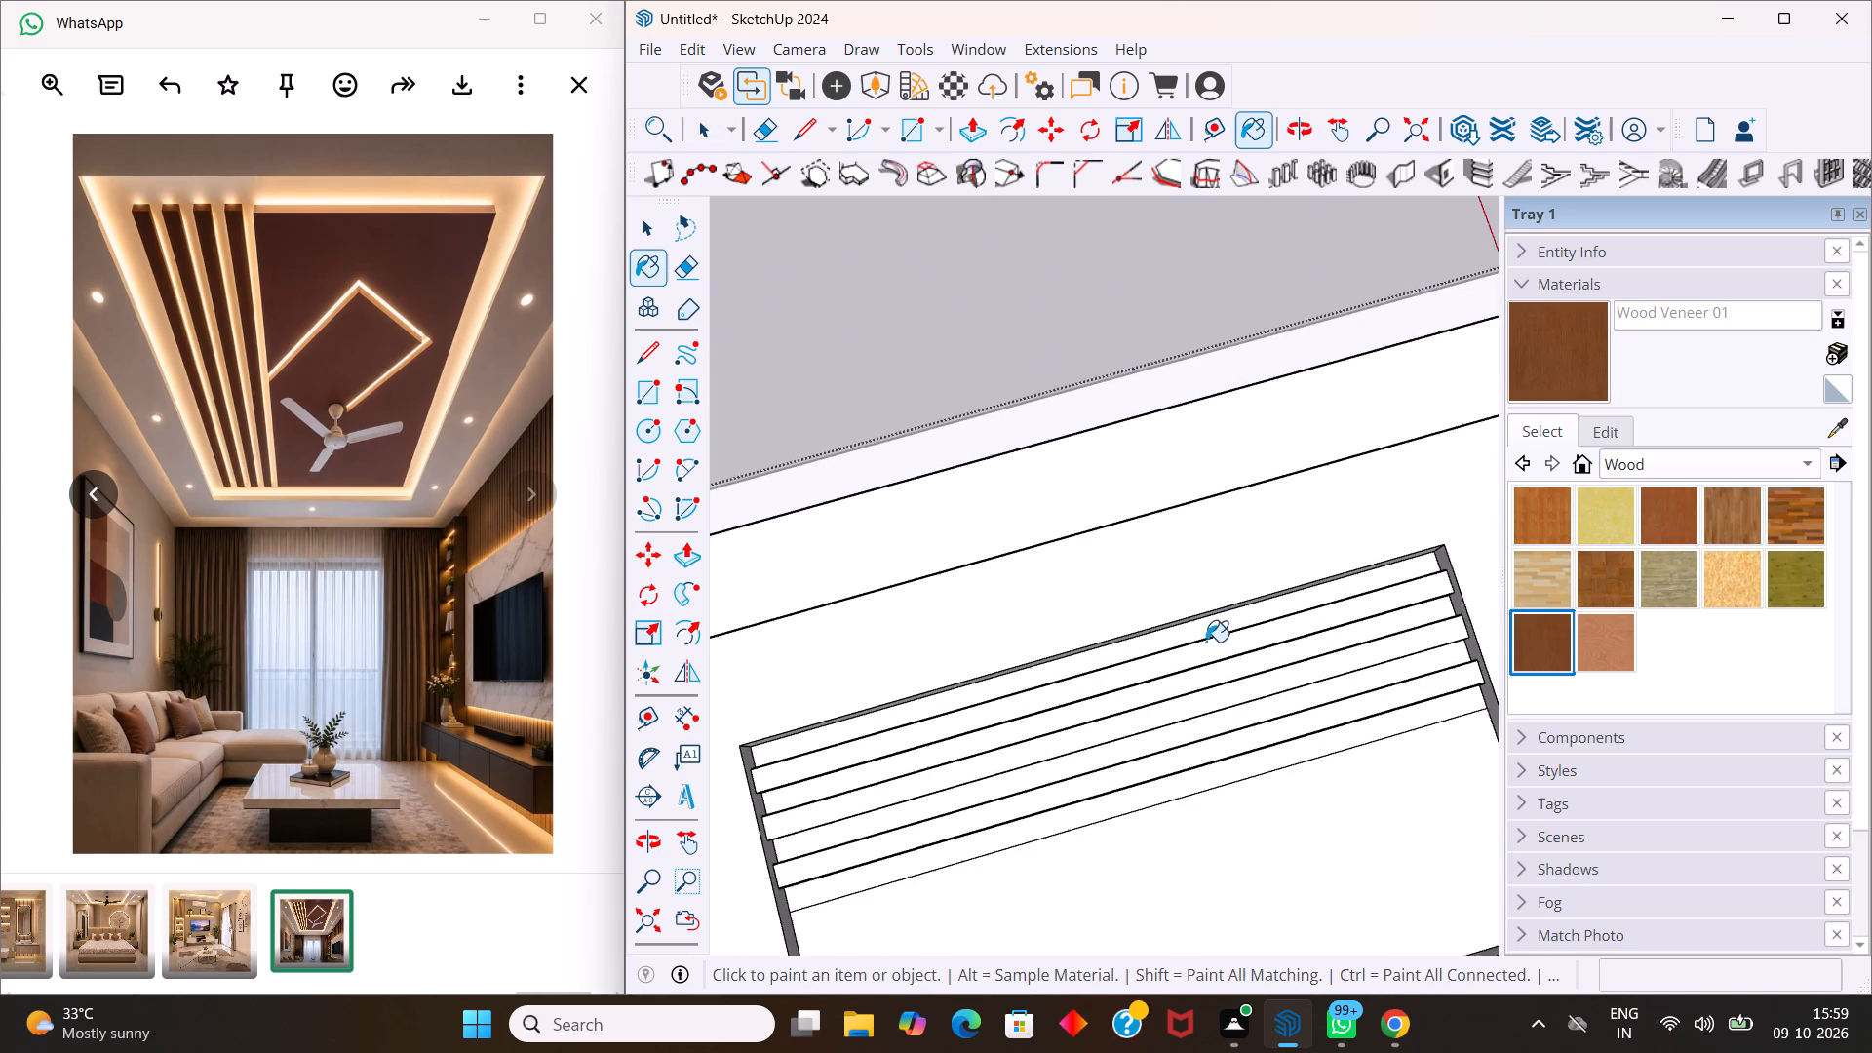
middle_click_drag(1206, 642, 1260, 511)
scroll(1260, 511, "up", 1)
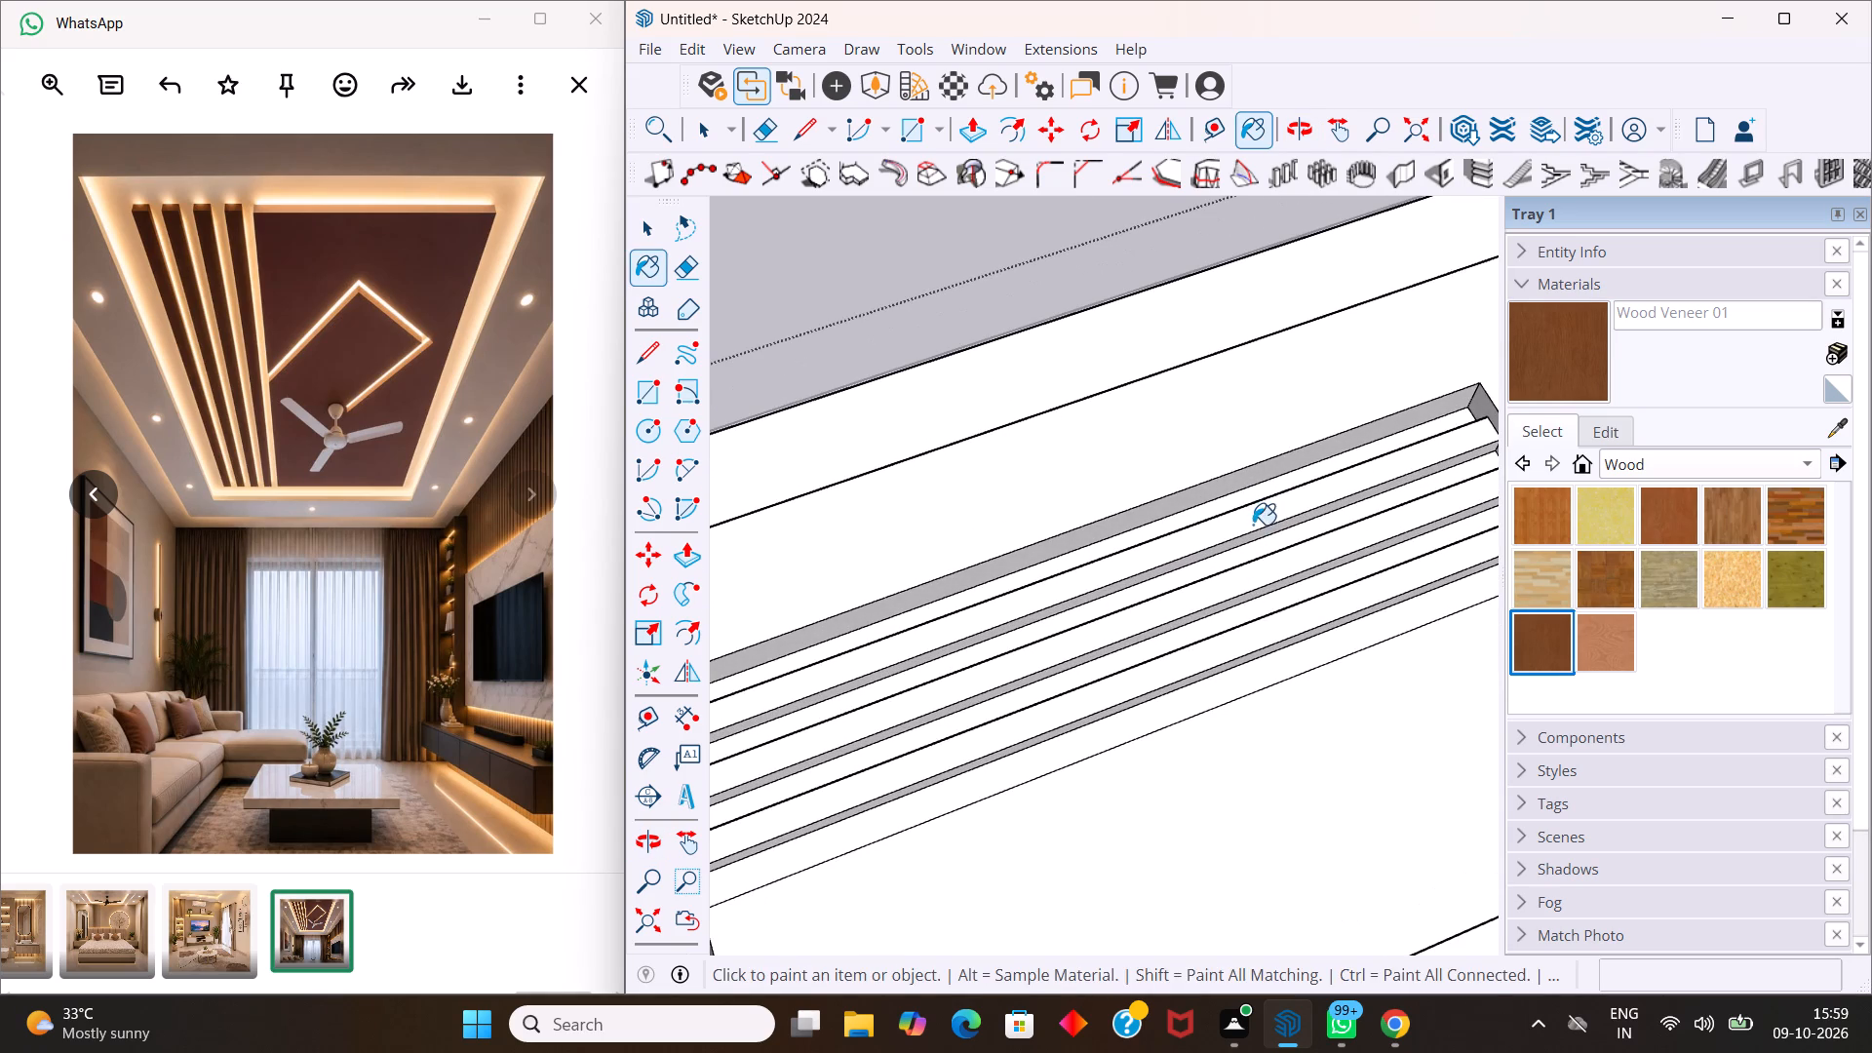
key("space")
Push/Pull the first raised strip's top face 0.5" downward, creating a new starting face so the top stays in place.
middle_click_drag(1282, 555, 1196, 501)
middle_click(1196, 501)
middle_click(1195, 501)
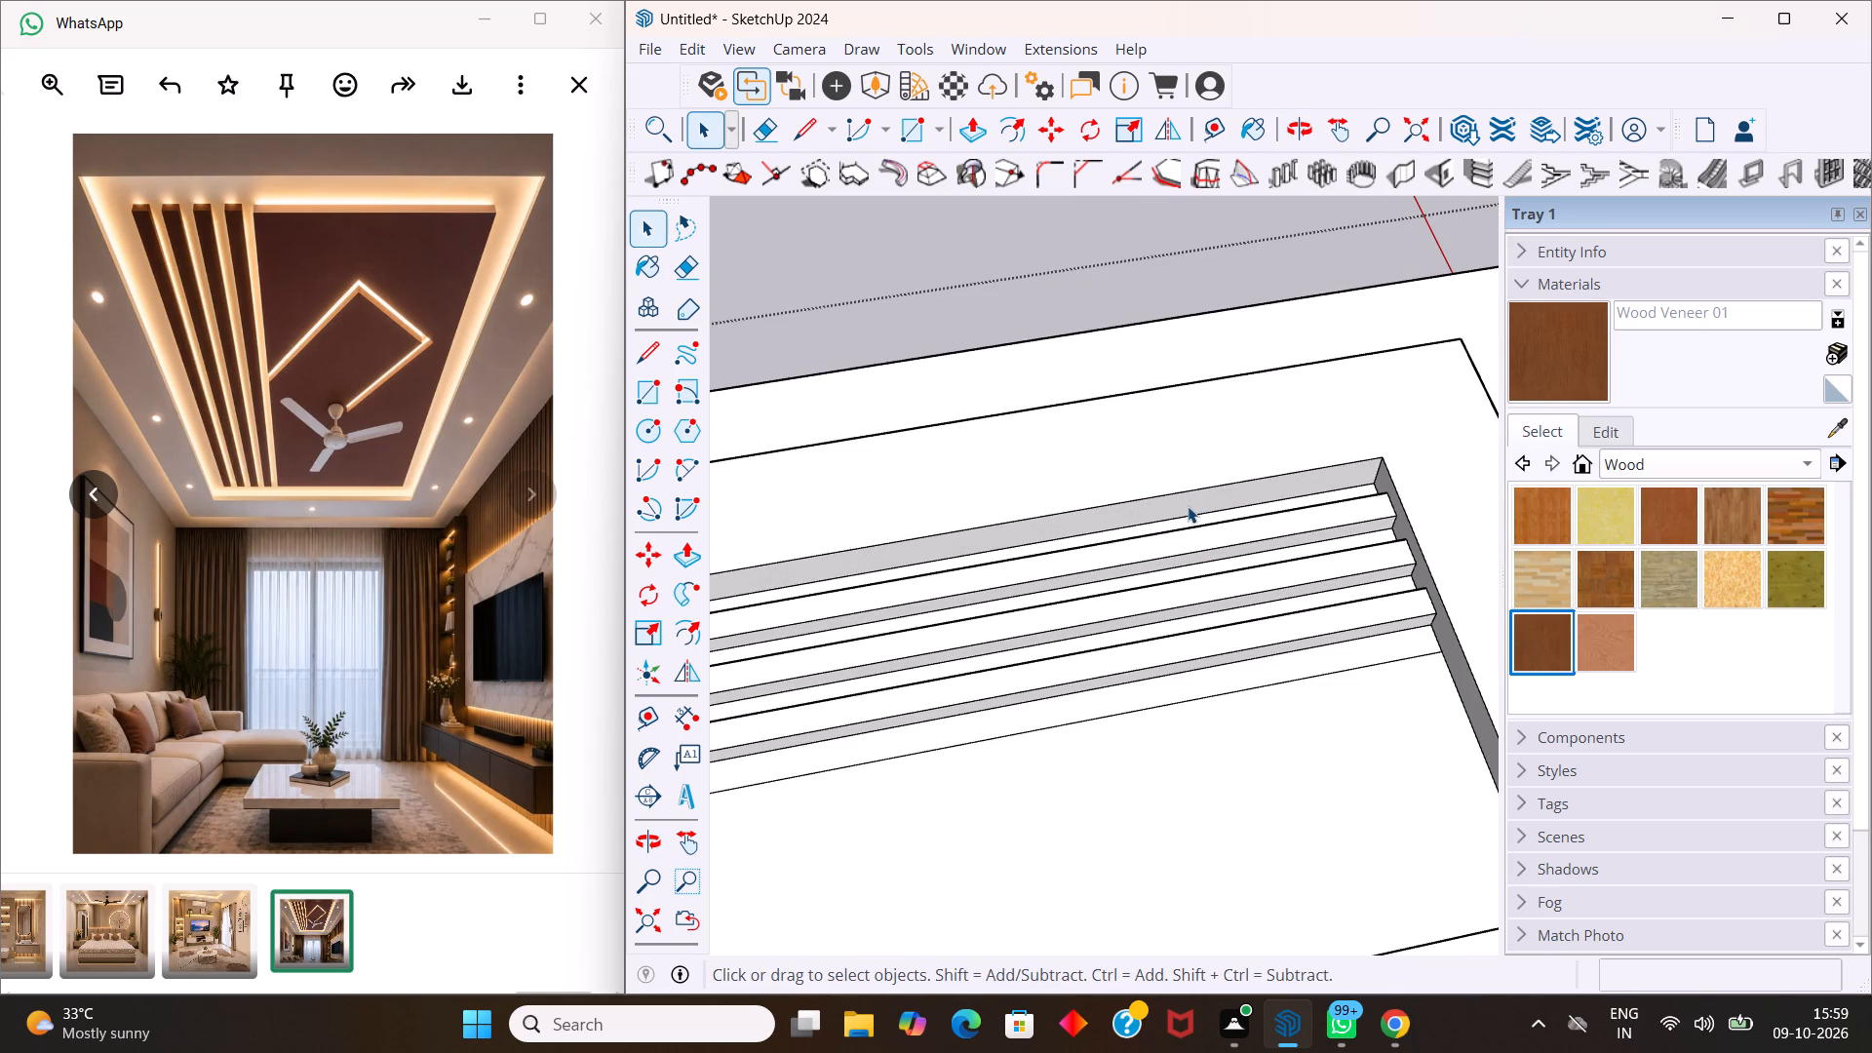
middle_click_drag(1189, 509, 1275, 442)
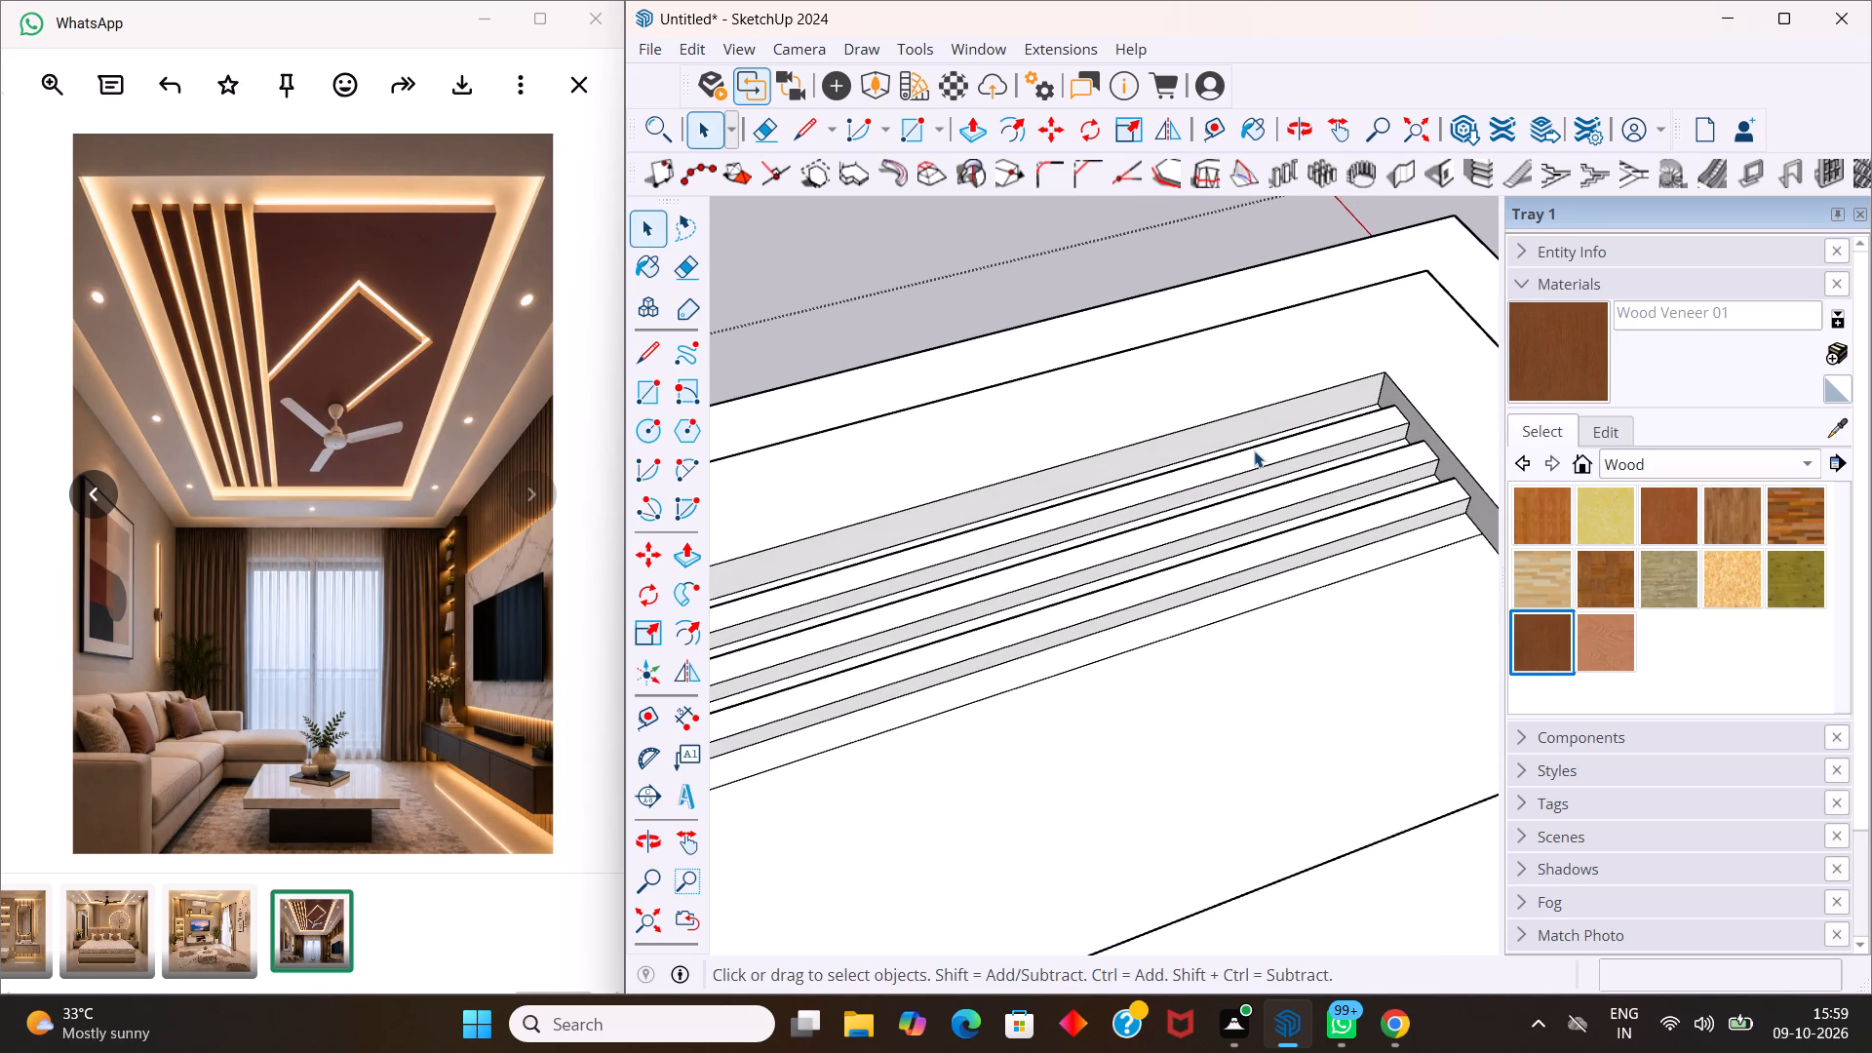
left_click(1254, 450)
scroll(1260, 457, "up", 2)
left_click(1260, 457)
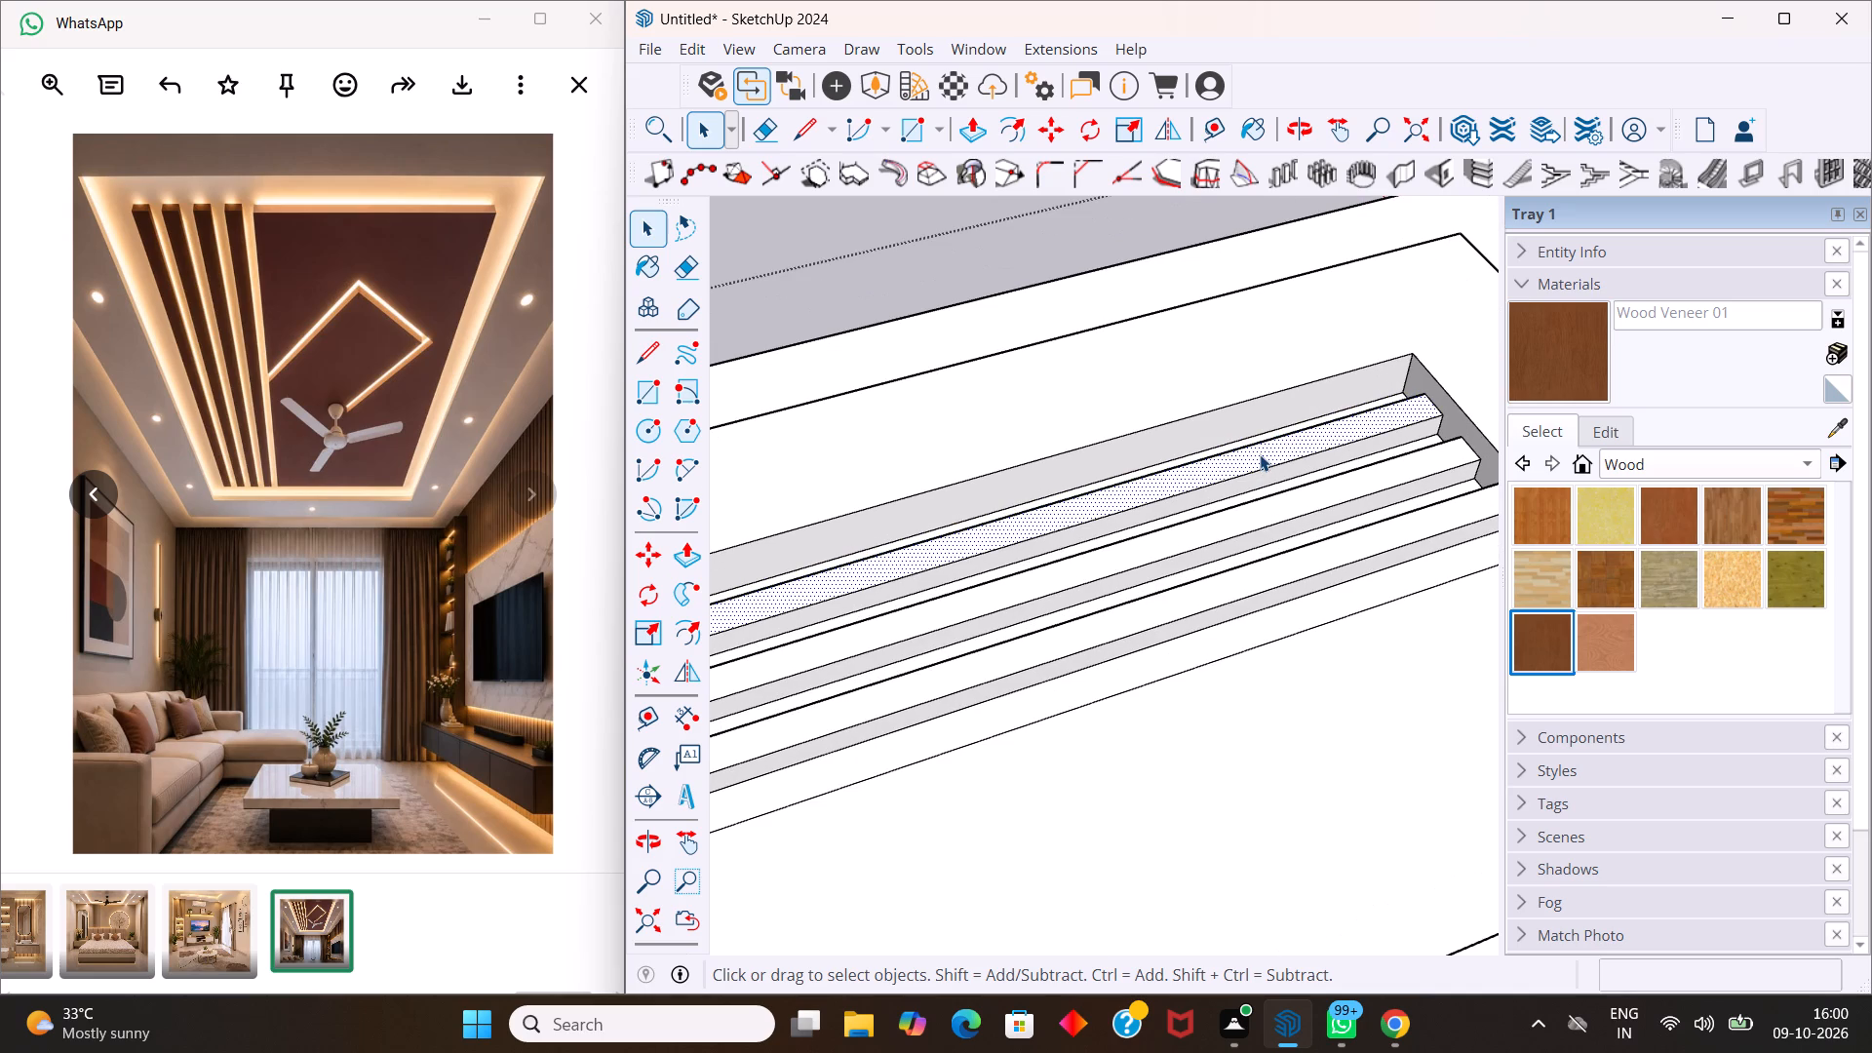
key("p")
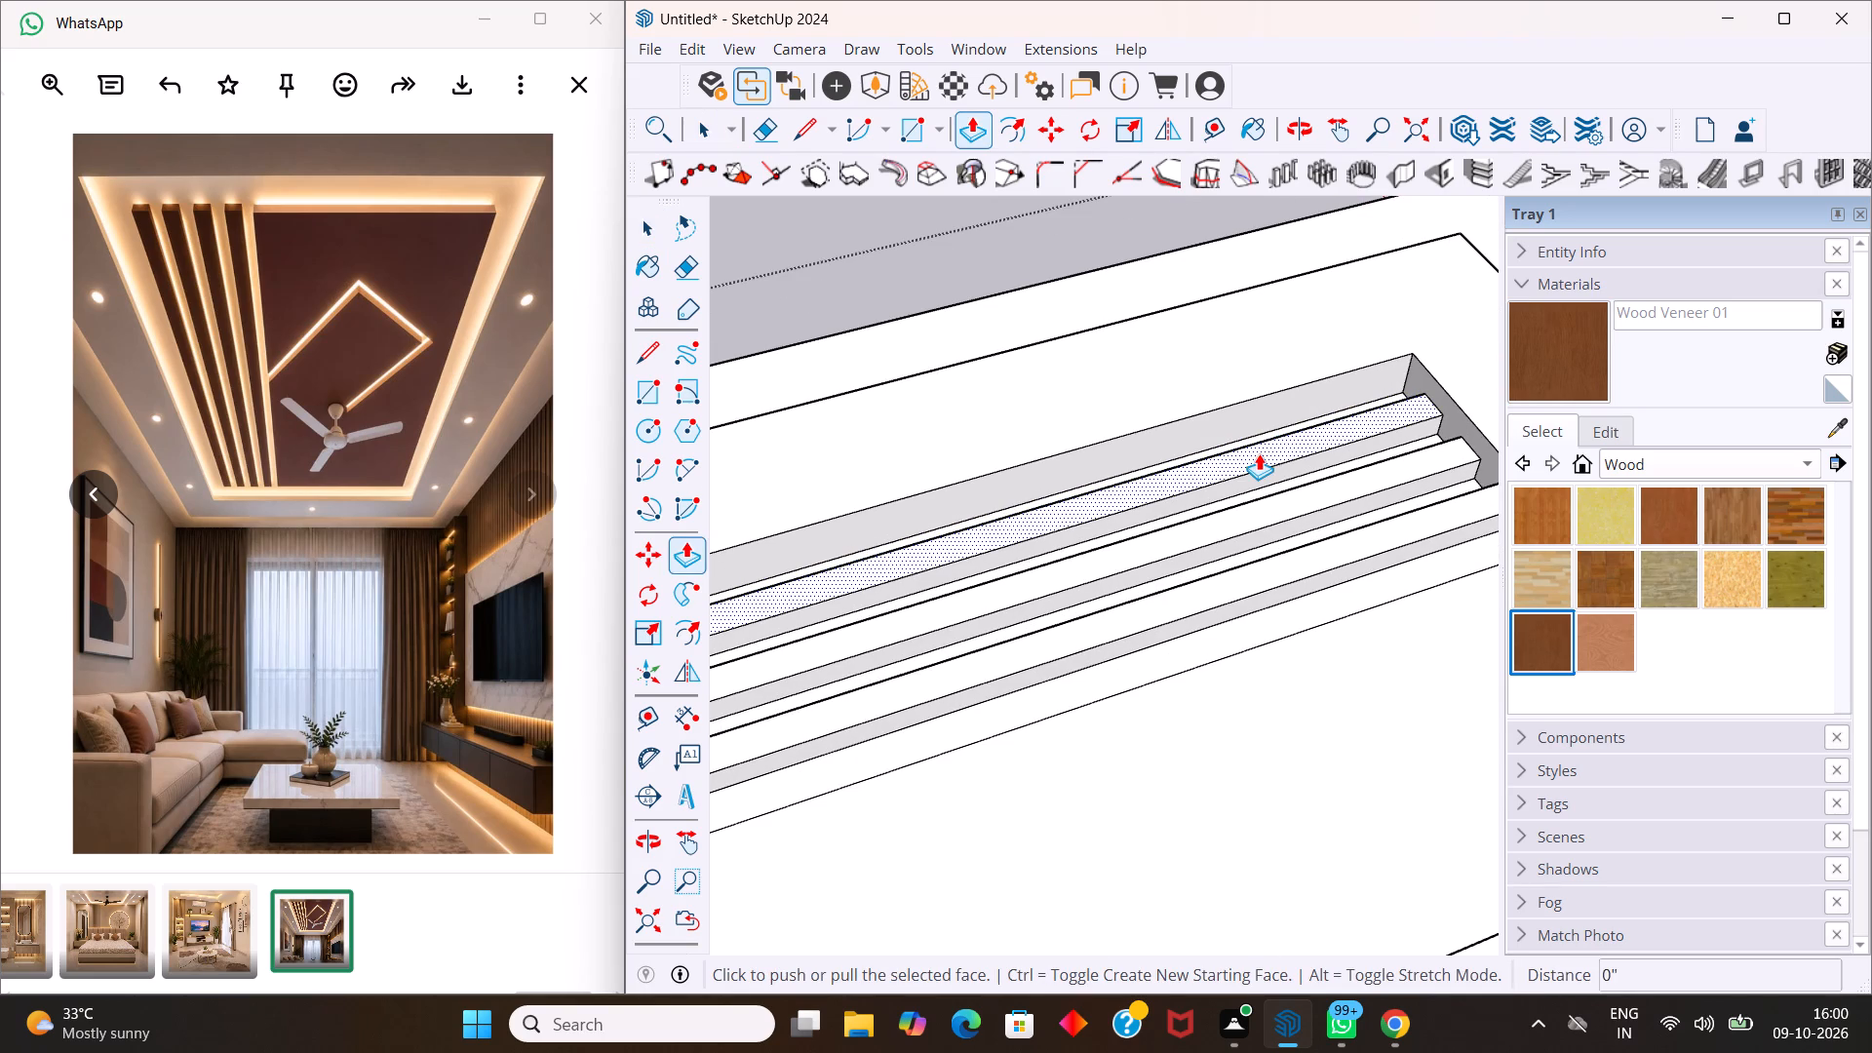
left_click(1259, 452)
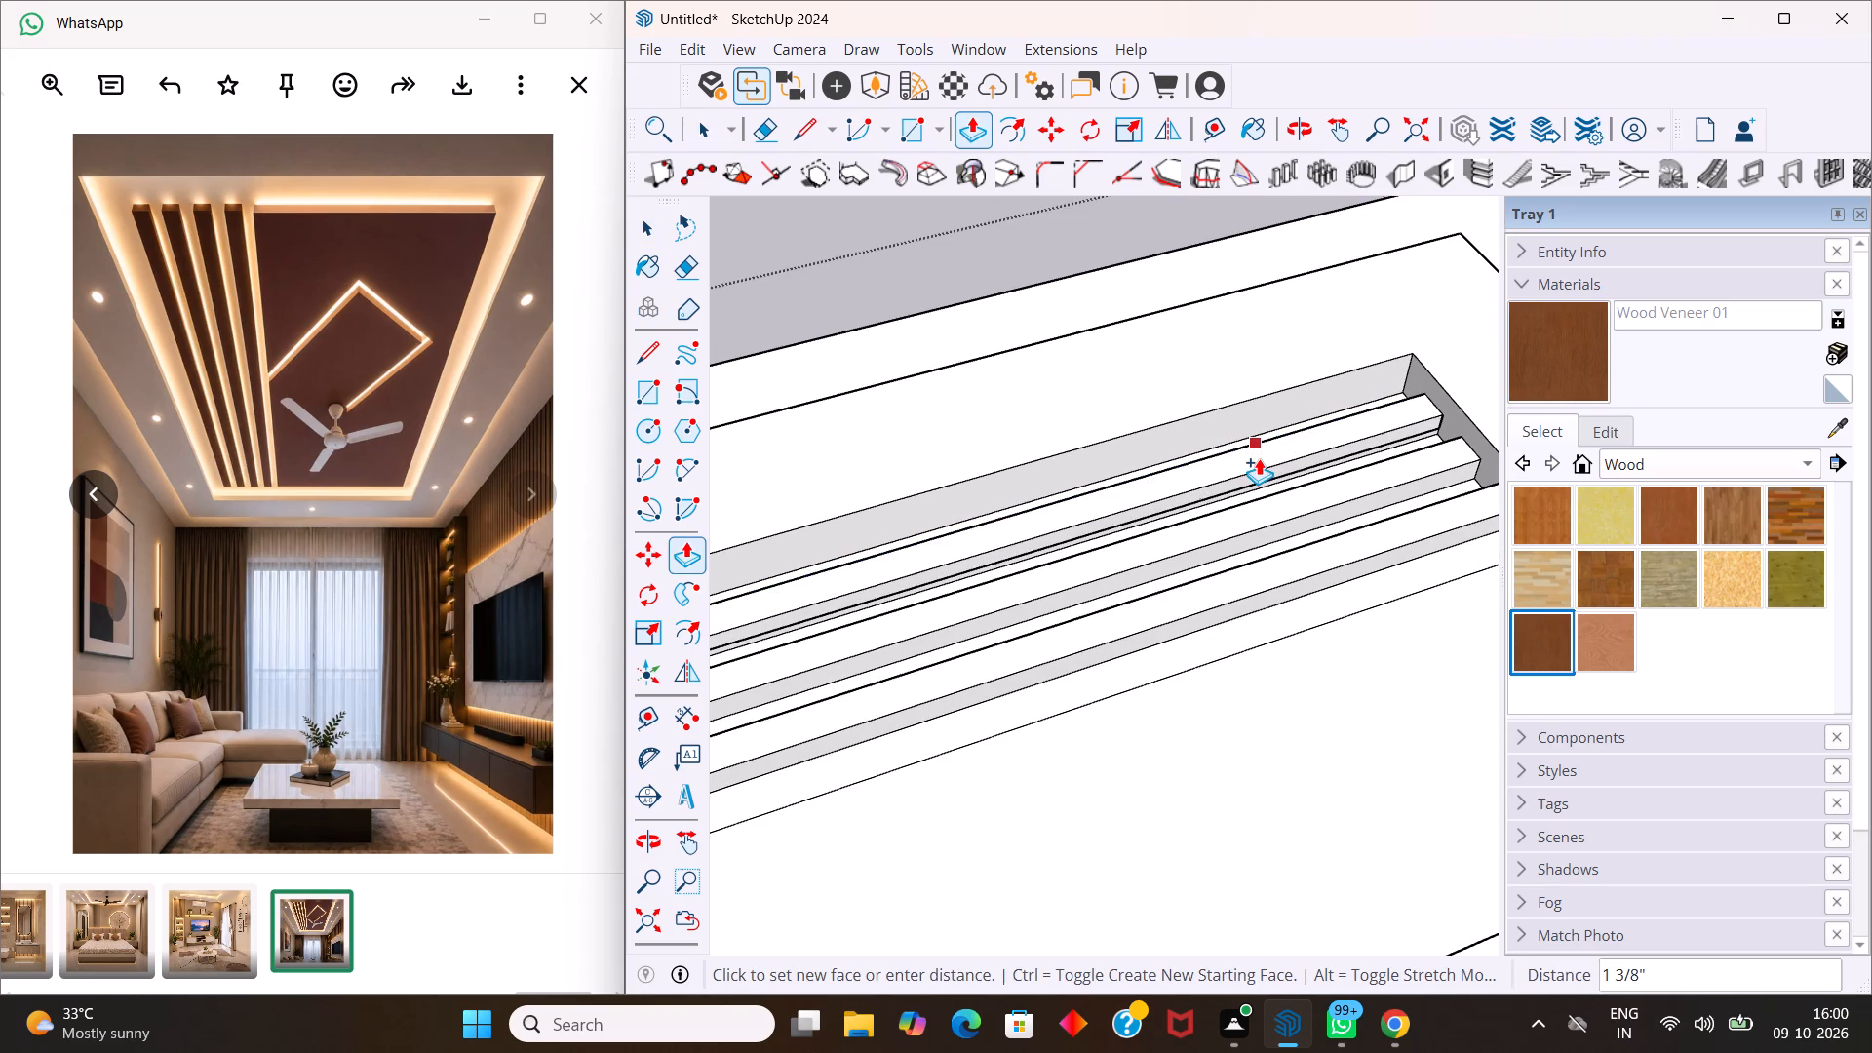
type("0.")
key("5")
key("Return")
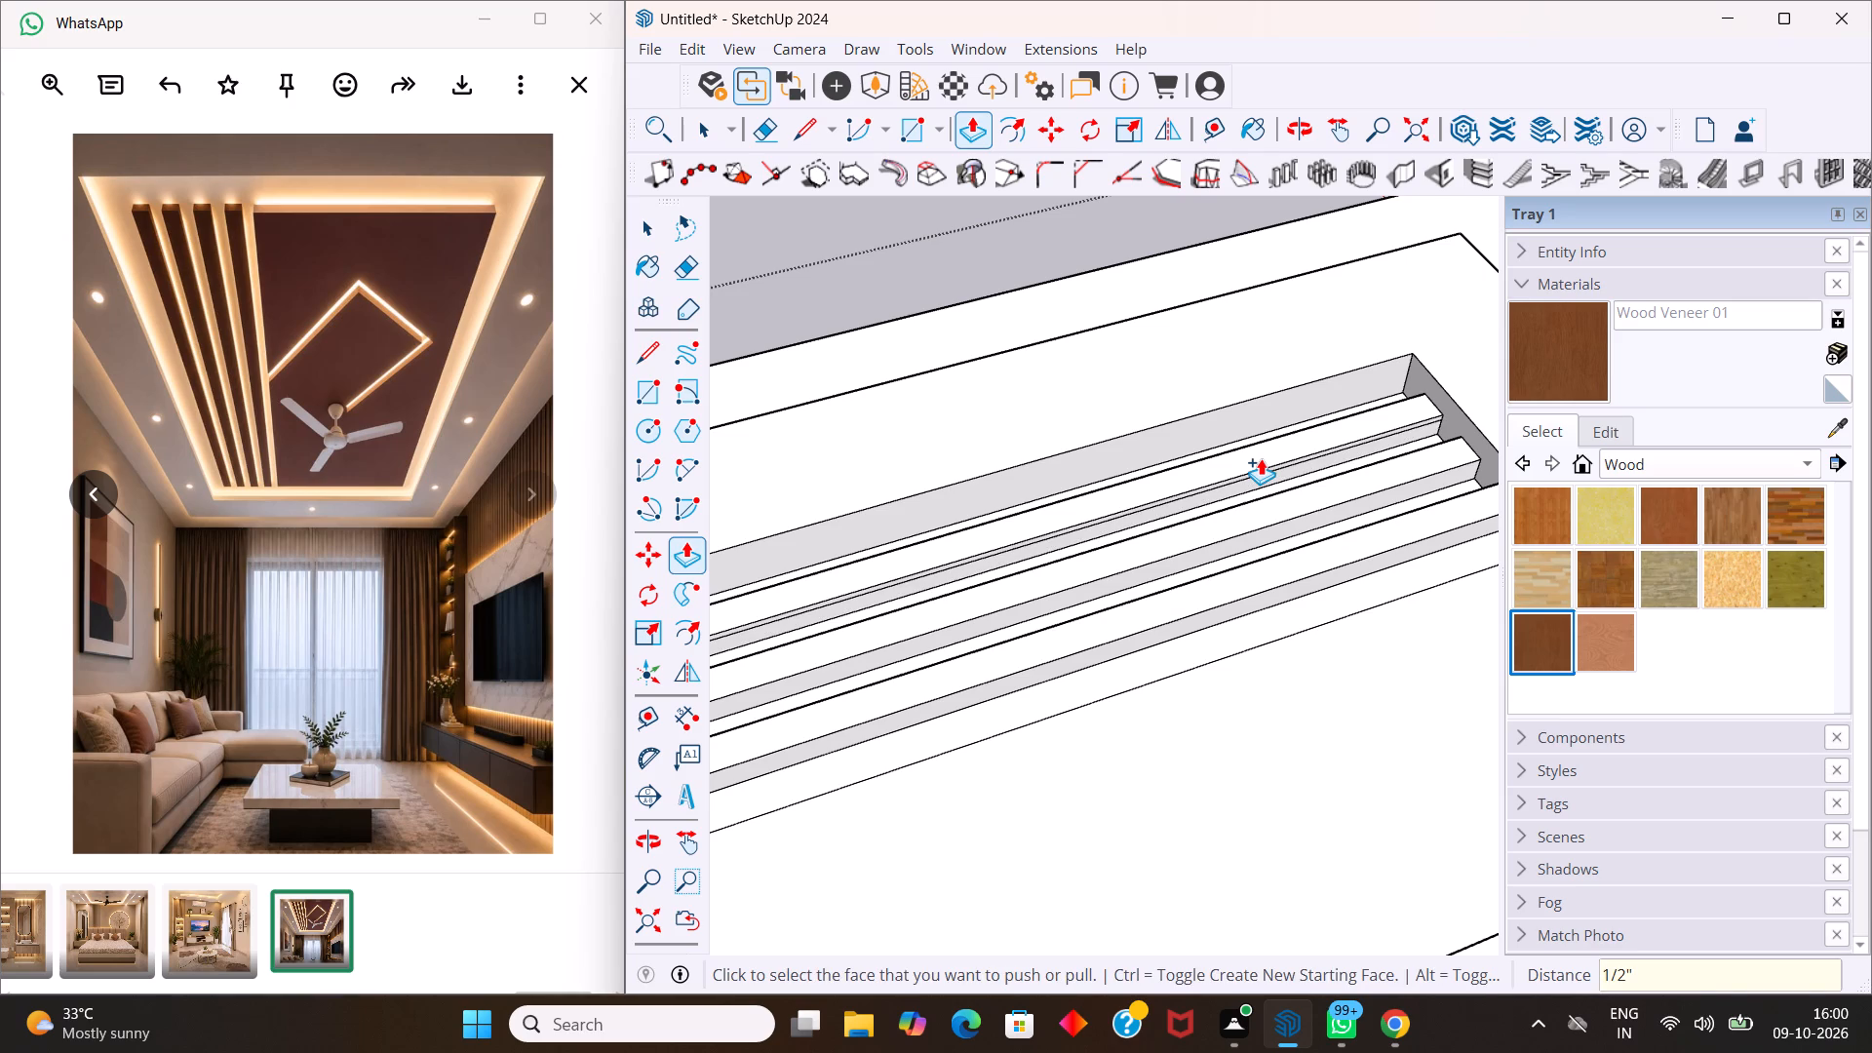
Push/Pull the second raised strip's top face 0.3" downward, creating a new starting face.
scroll(1261, 459, "up", 4)
middle_click_drag(1265, 460, 1193, 407)
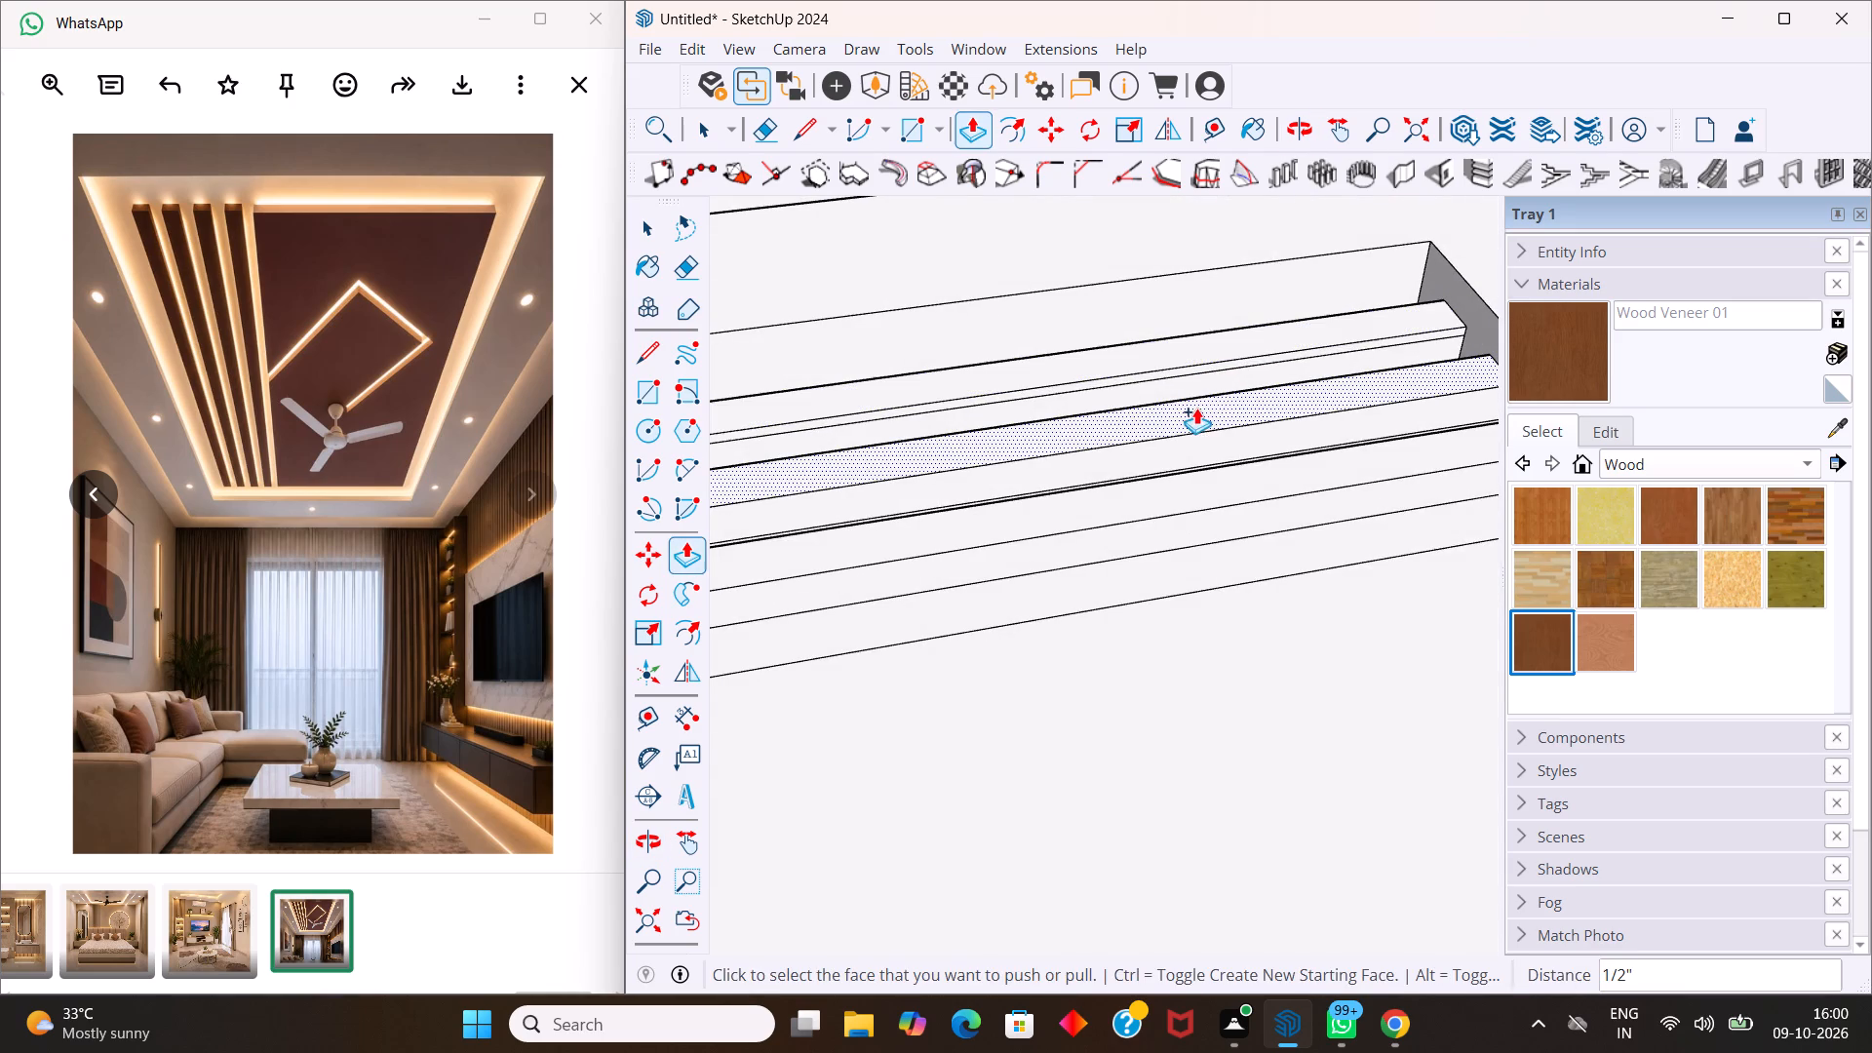
key("space")
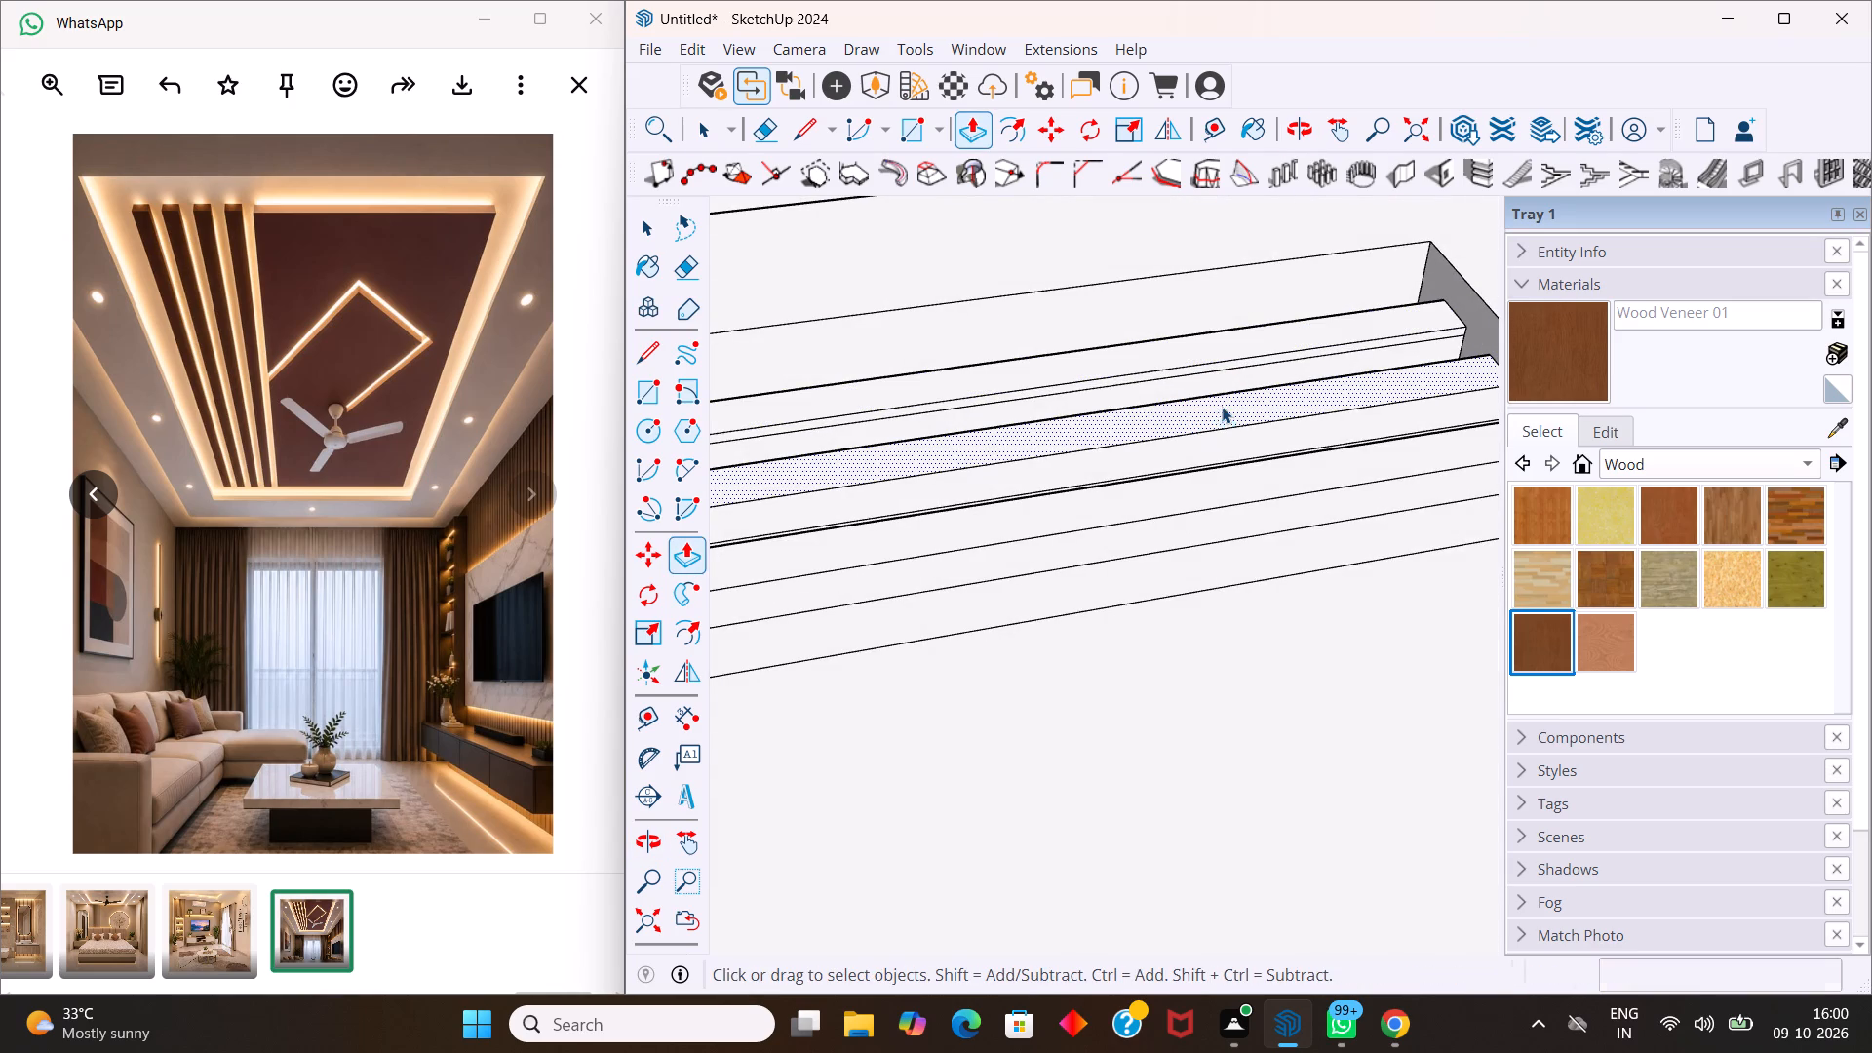
left_click(1238, 411)
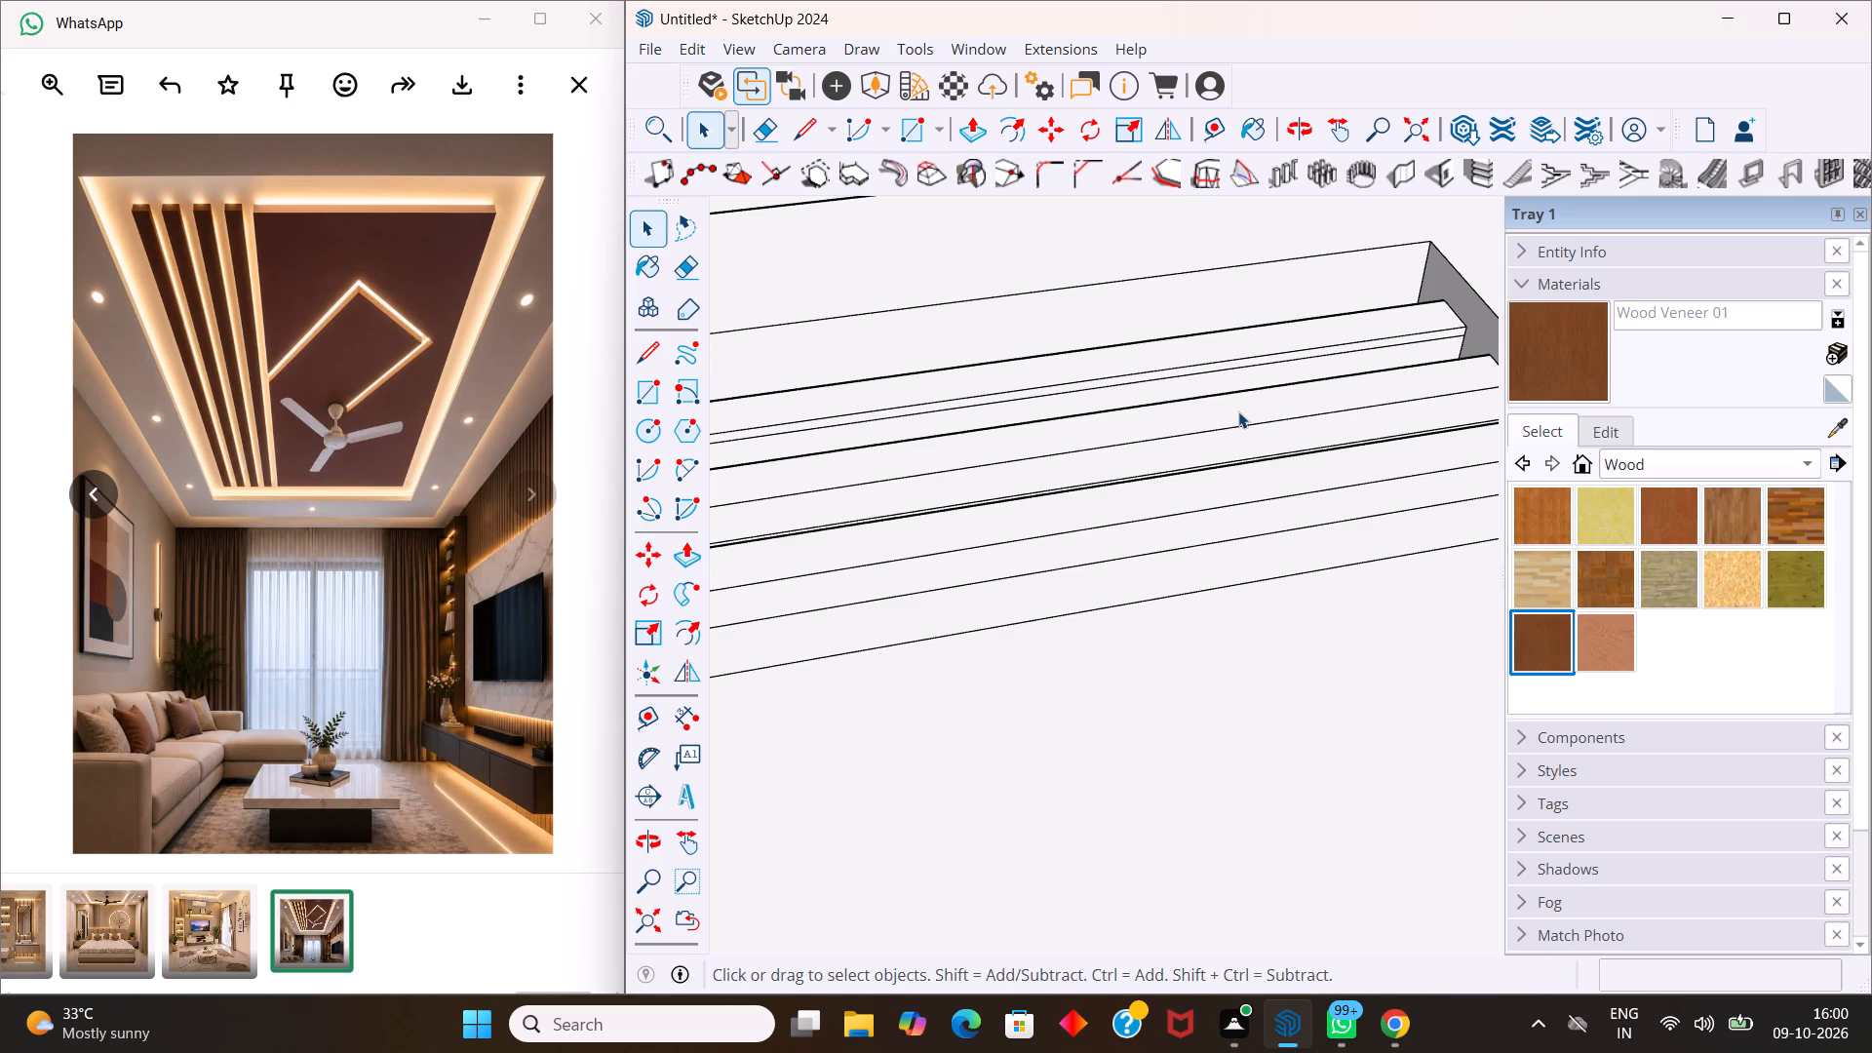
key("p")
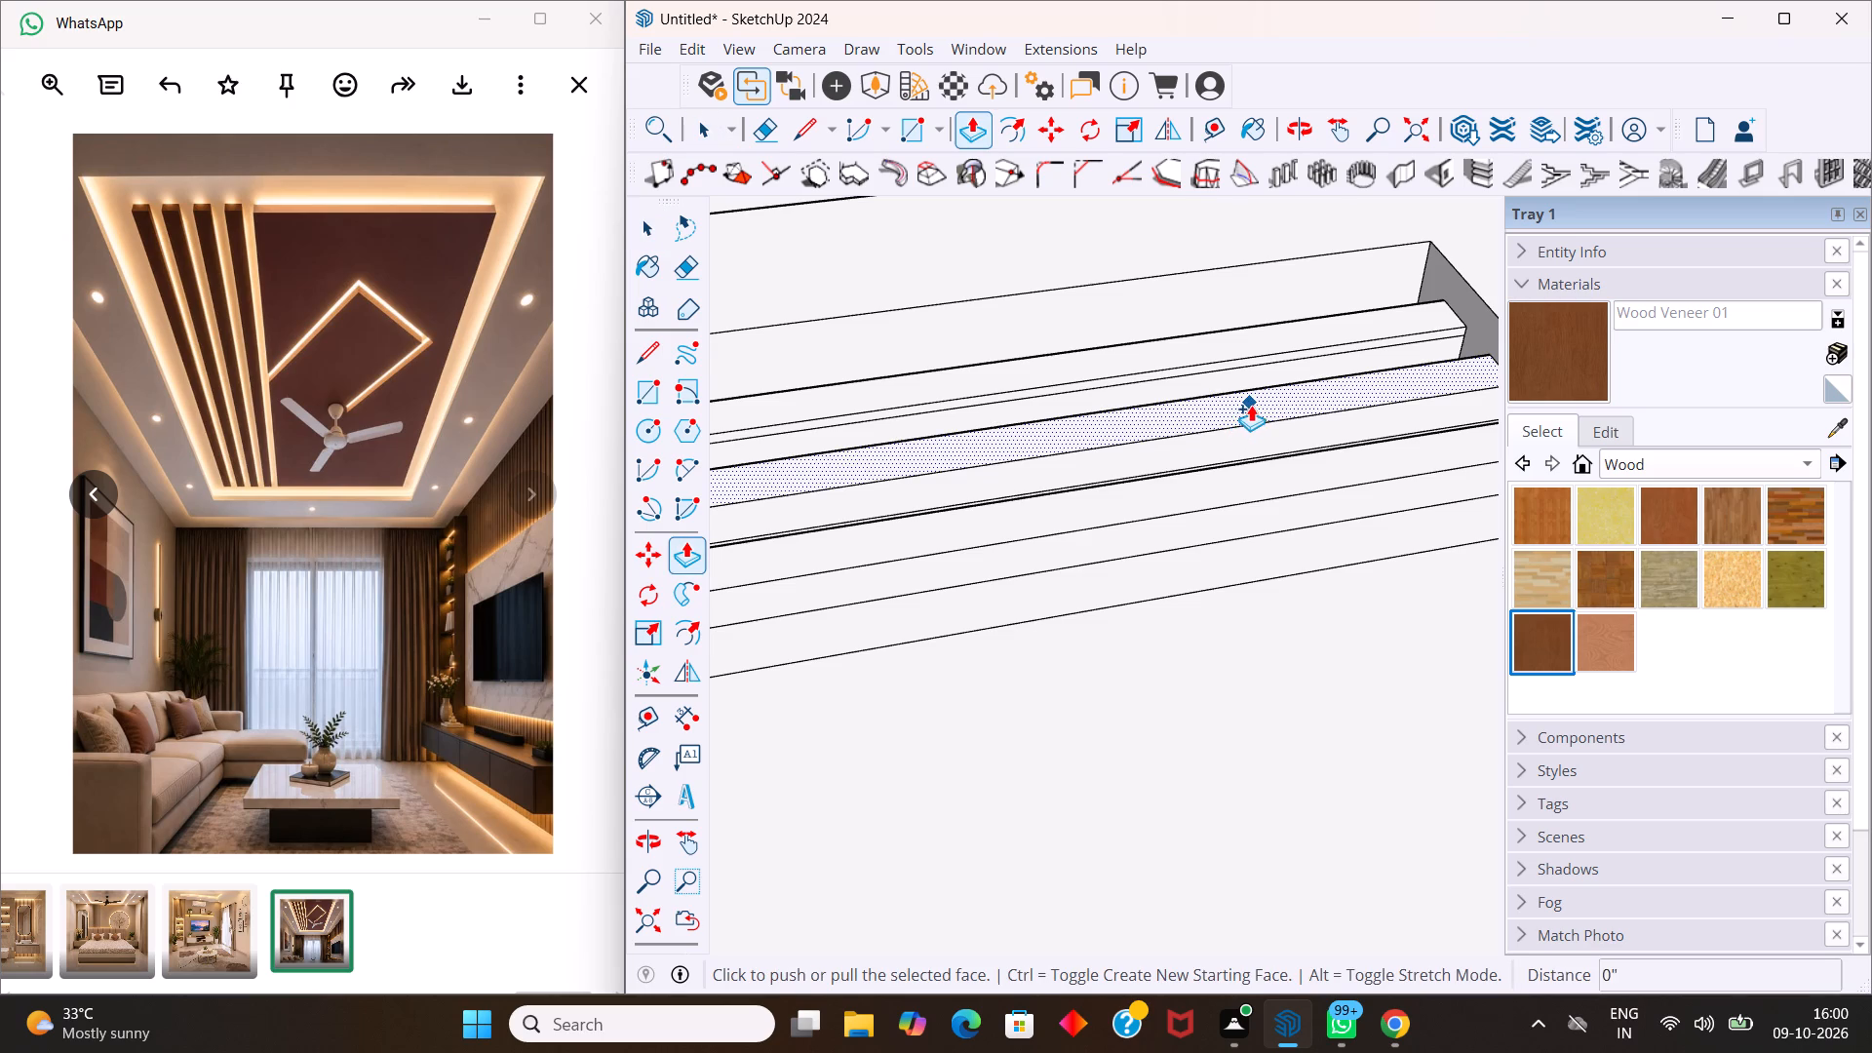
left_click_drag(1251, 405, 1253, 413)
type("0.")
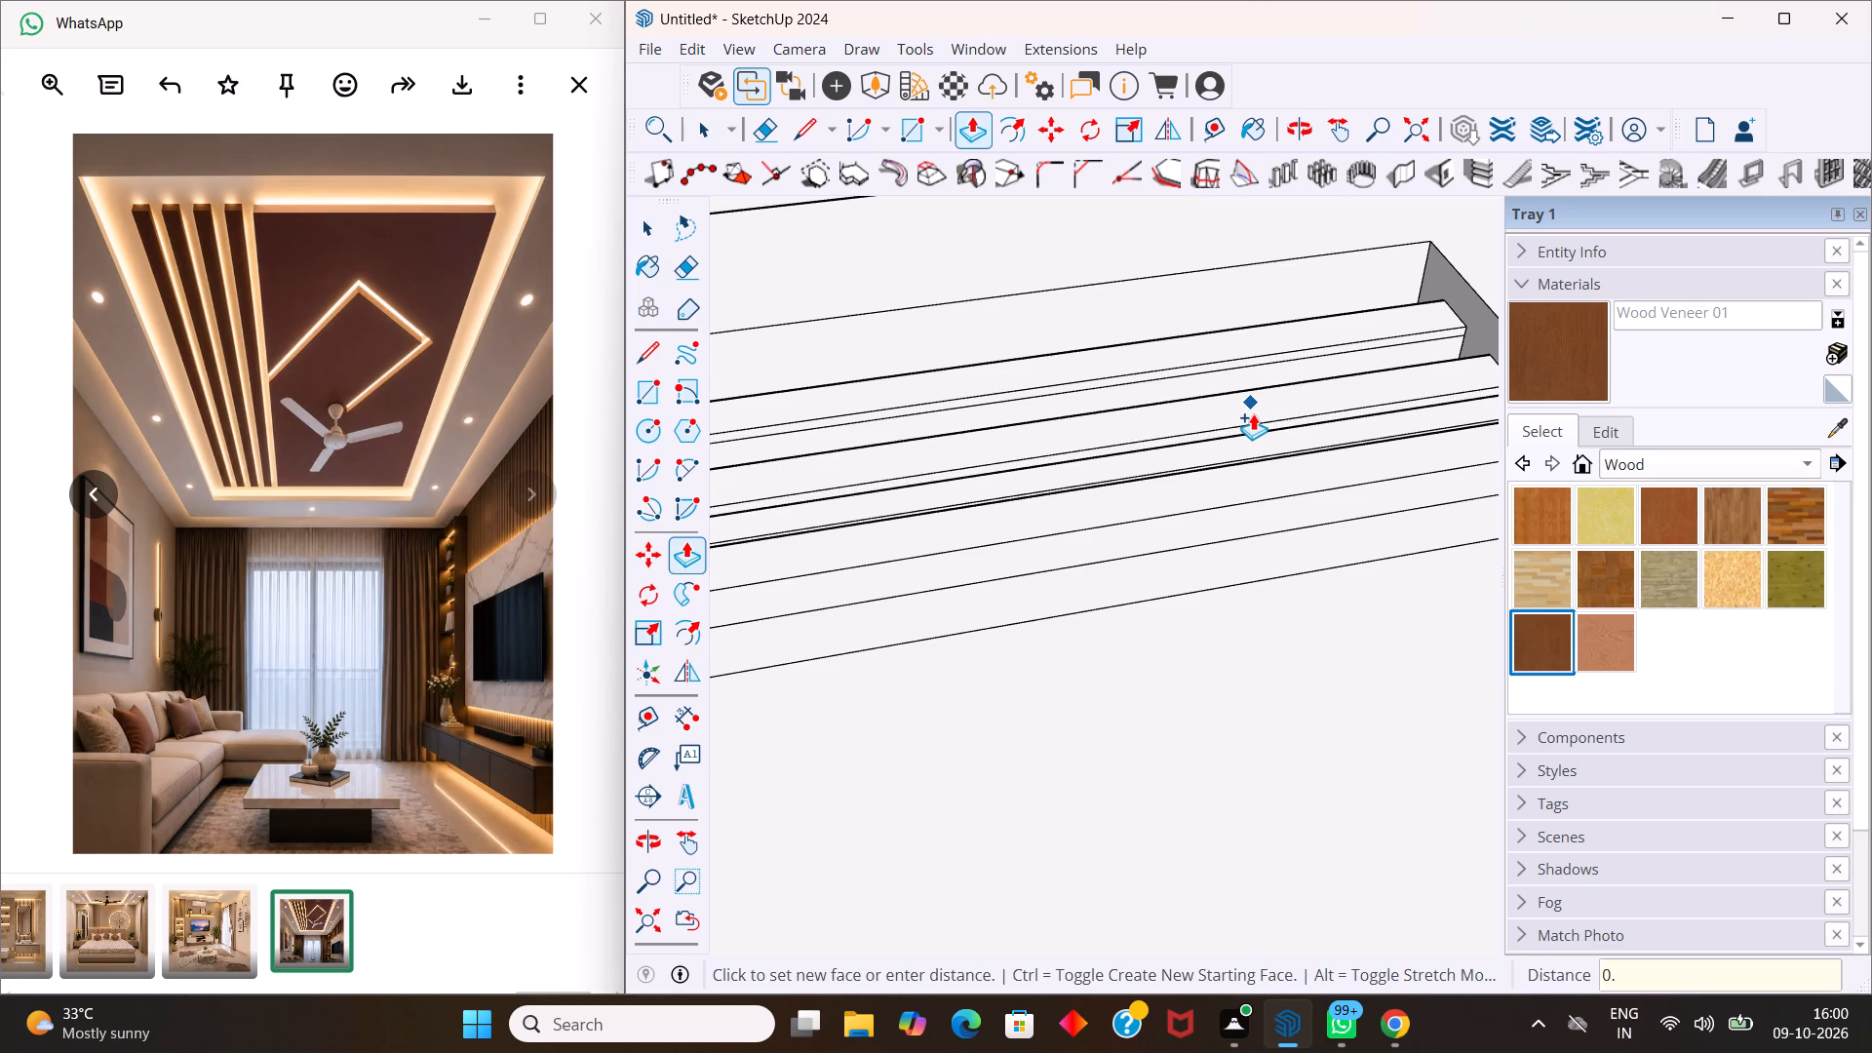
left_click_drag(1253, 413, 1254, 416)
key("3")
key("Return")
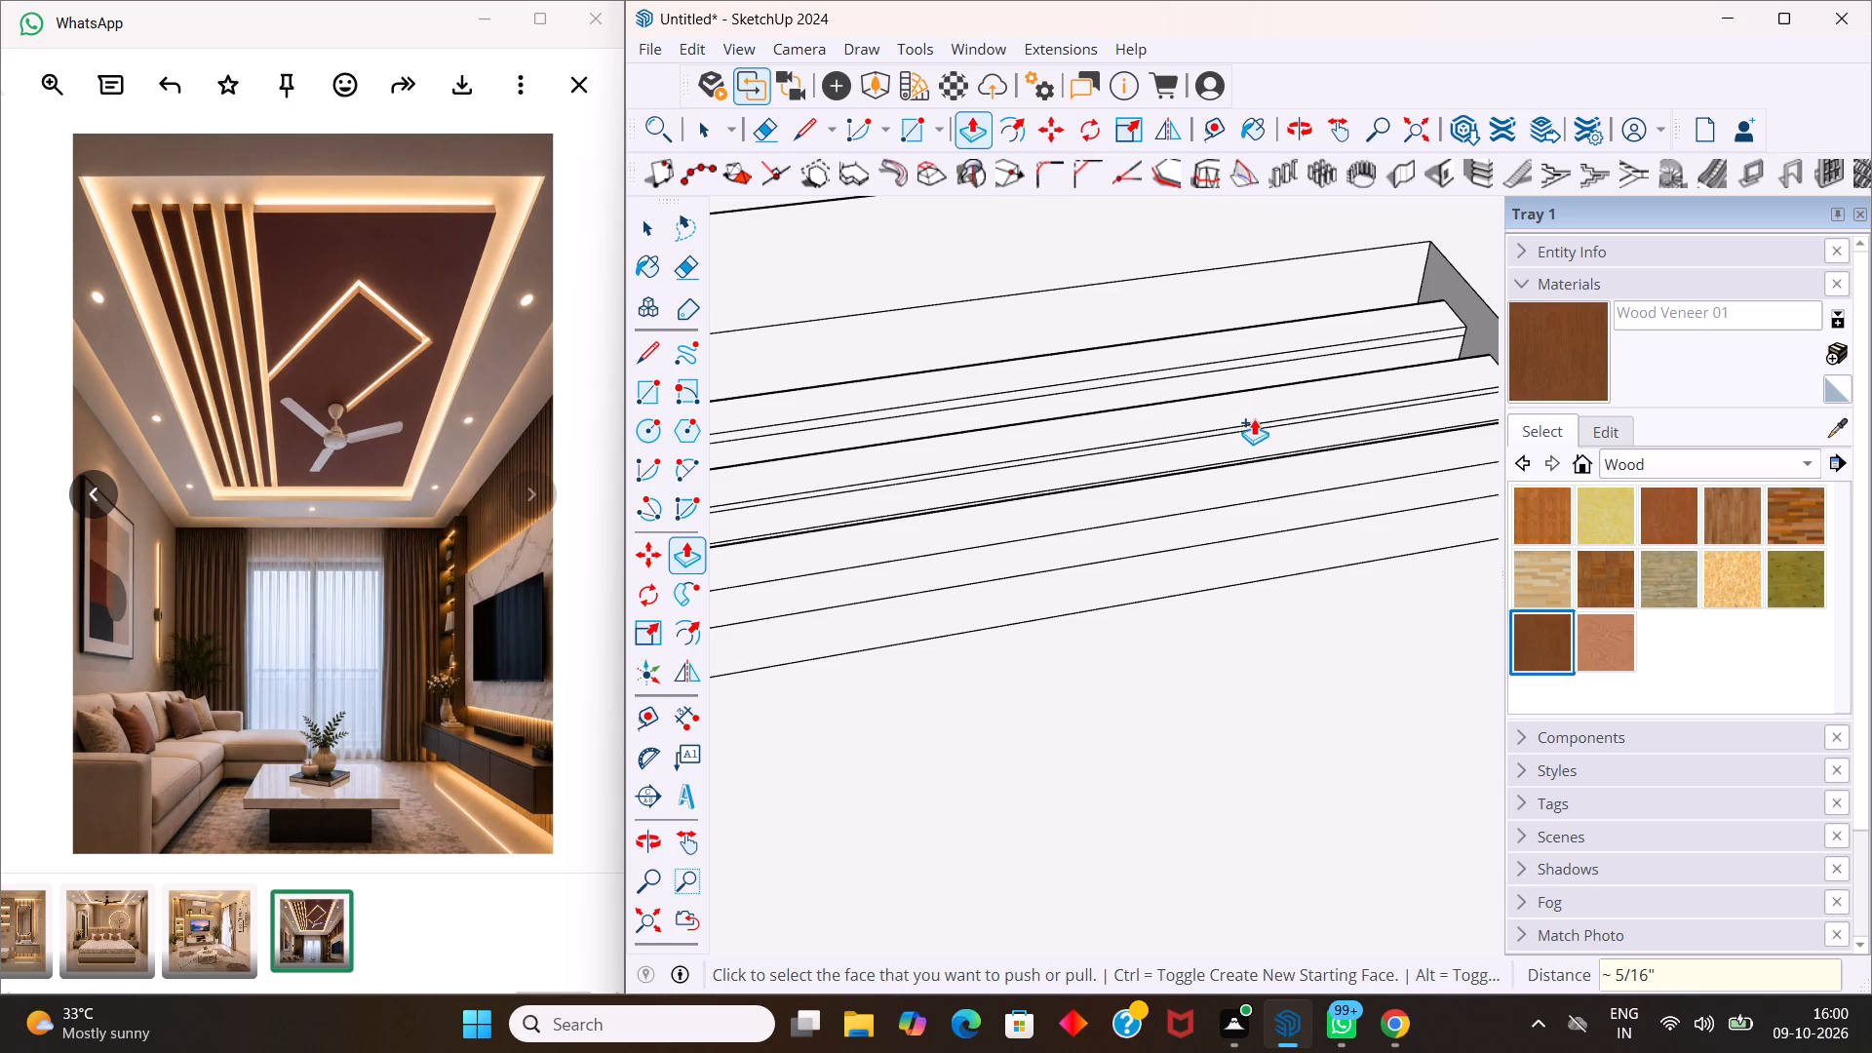
Undo the last two Push/Pull operations on the first and second raised strips.
key("ctrl+z")
key("ctrl+z")
key("space")
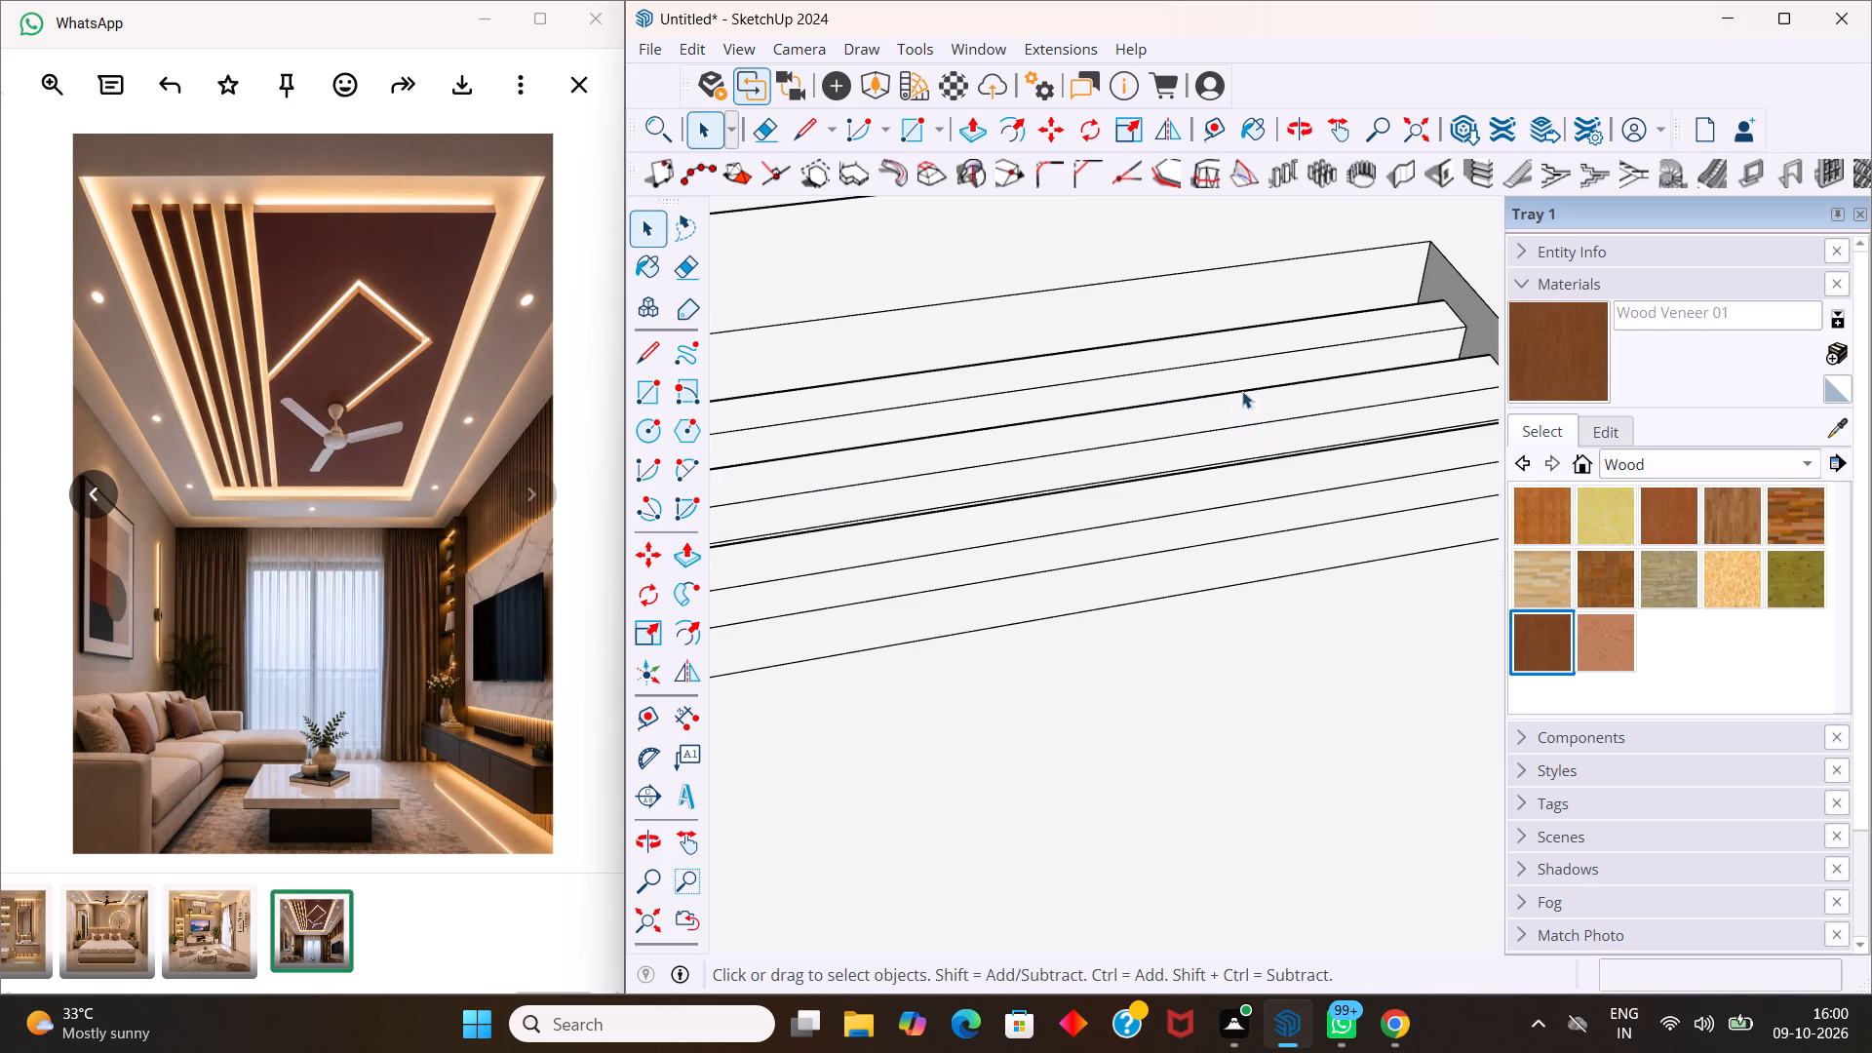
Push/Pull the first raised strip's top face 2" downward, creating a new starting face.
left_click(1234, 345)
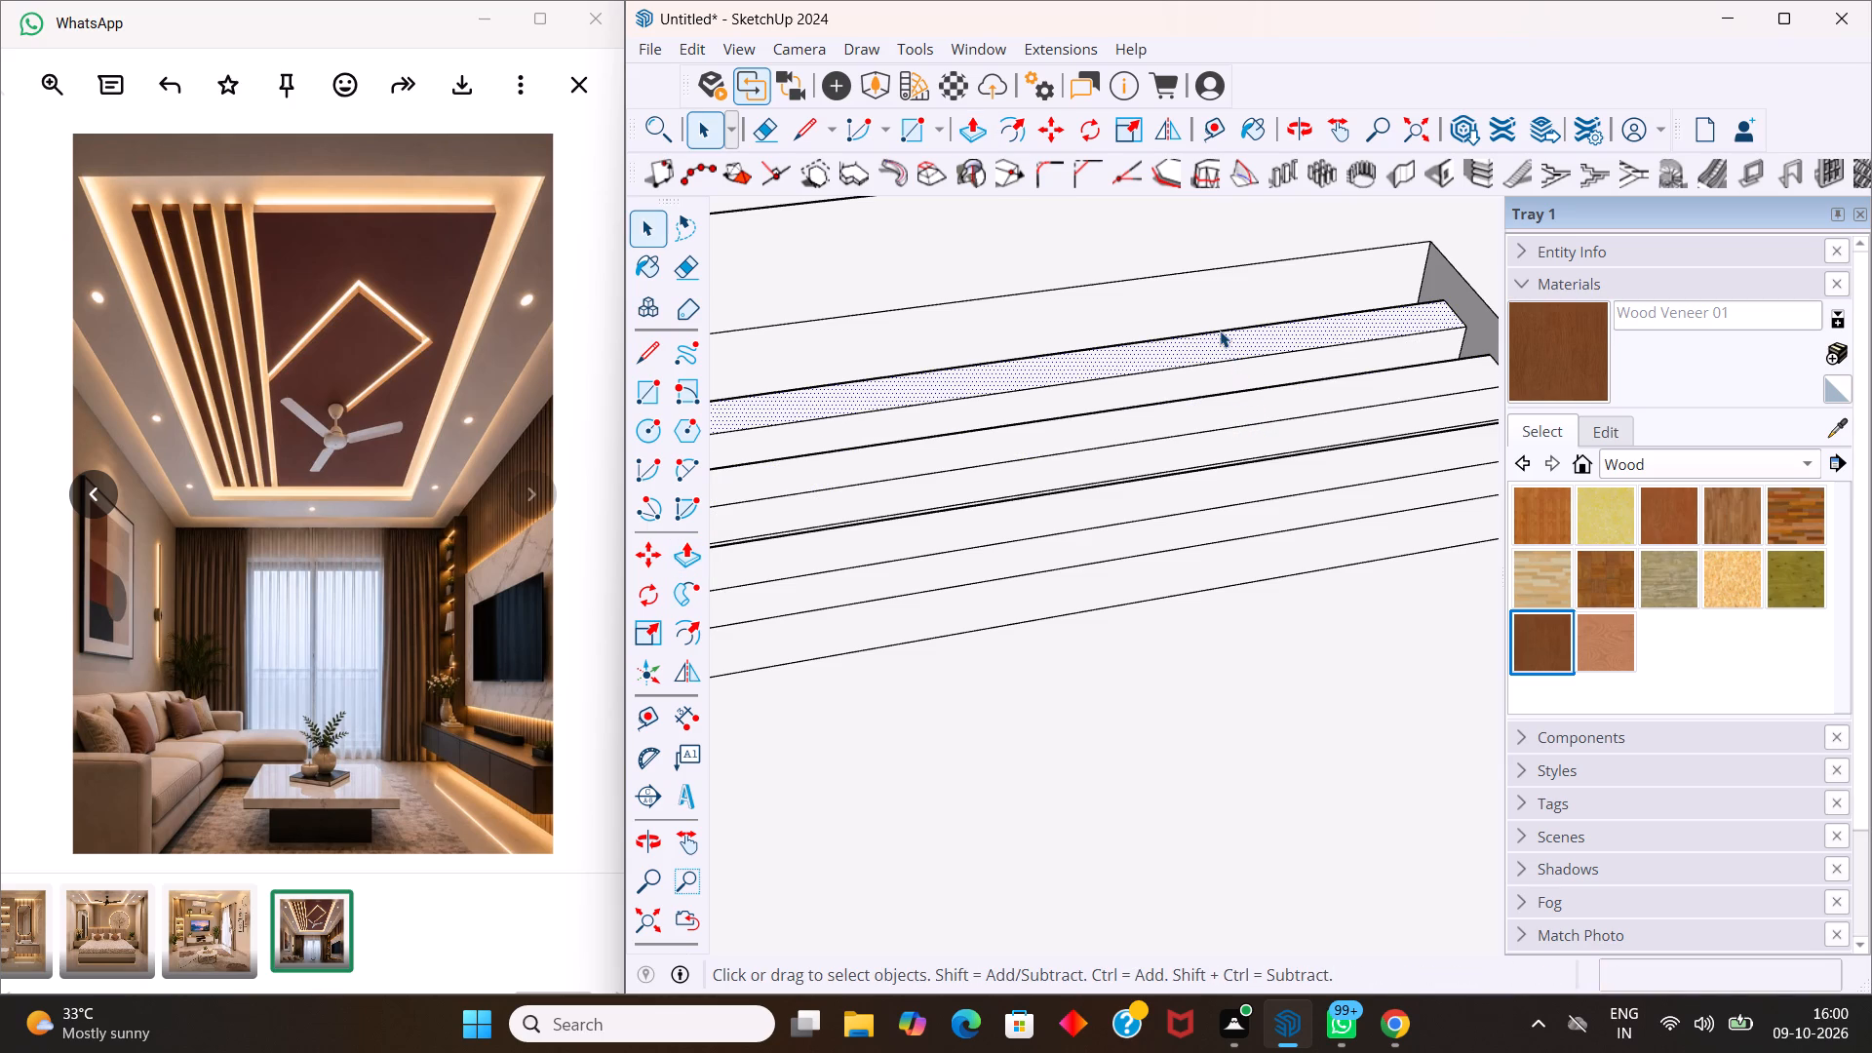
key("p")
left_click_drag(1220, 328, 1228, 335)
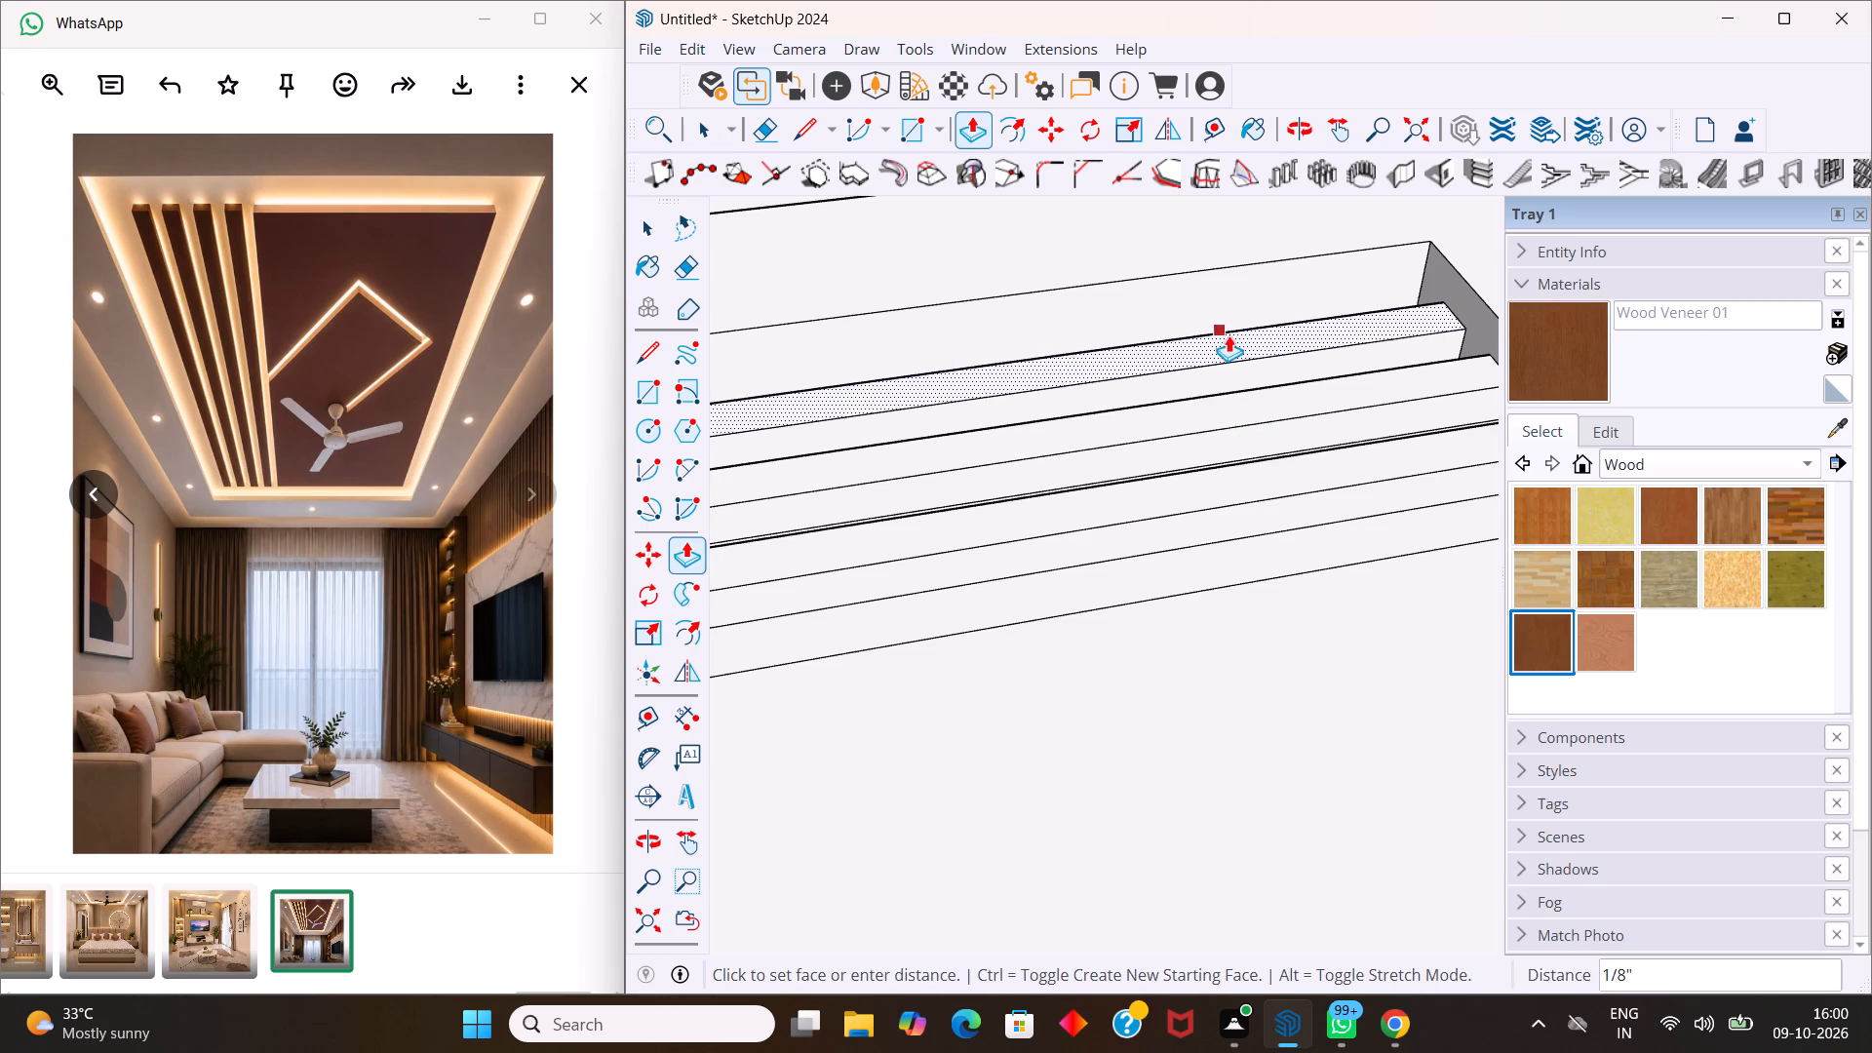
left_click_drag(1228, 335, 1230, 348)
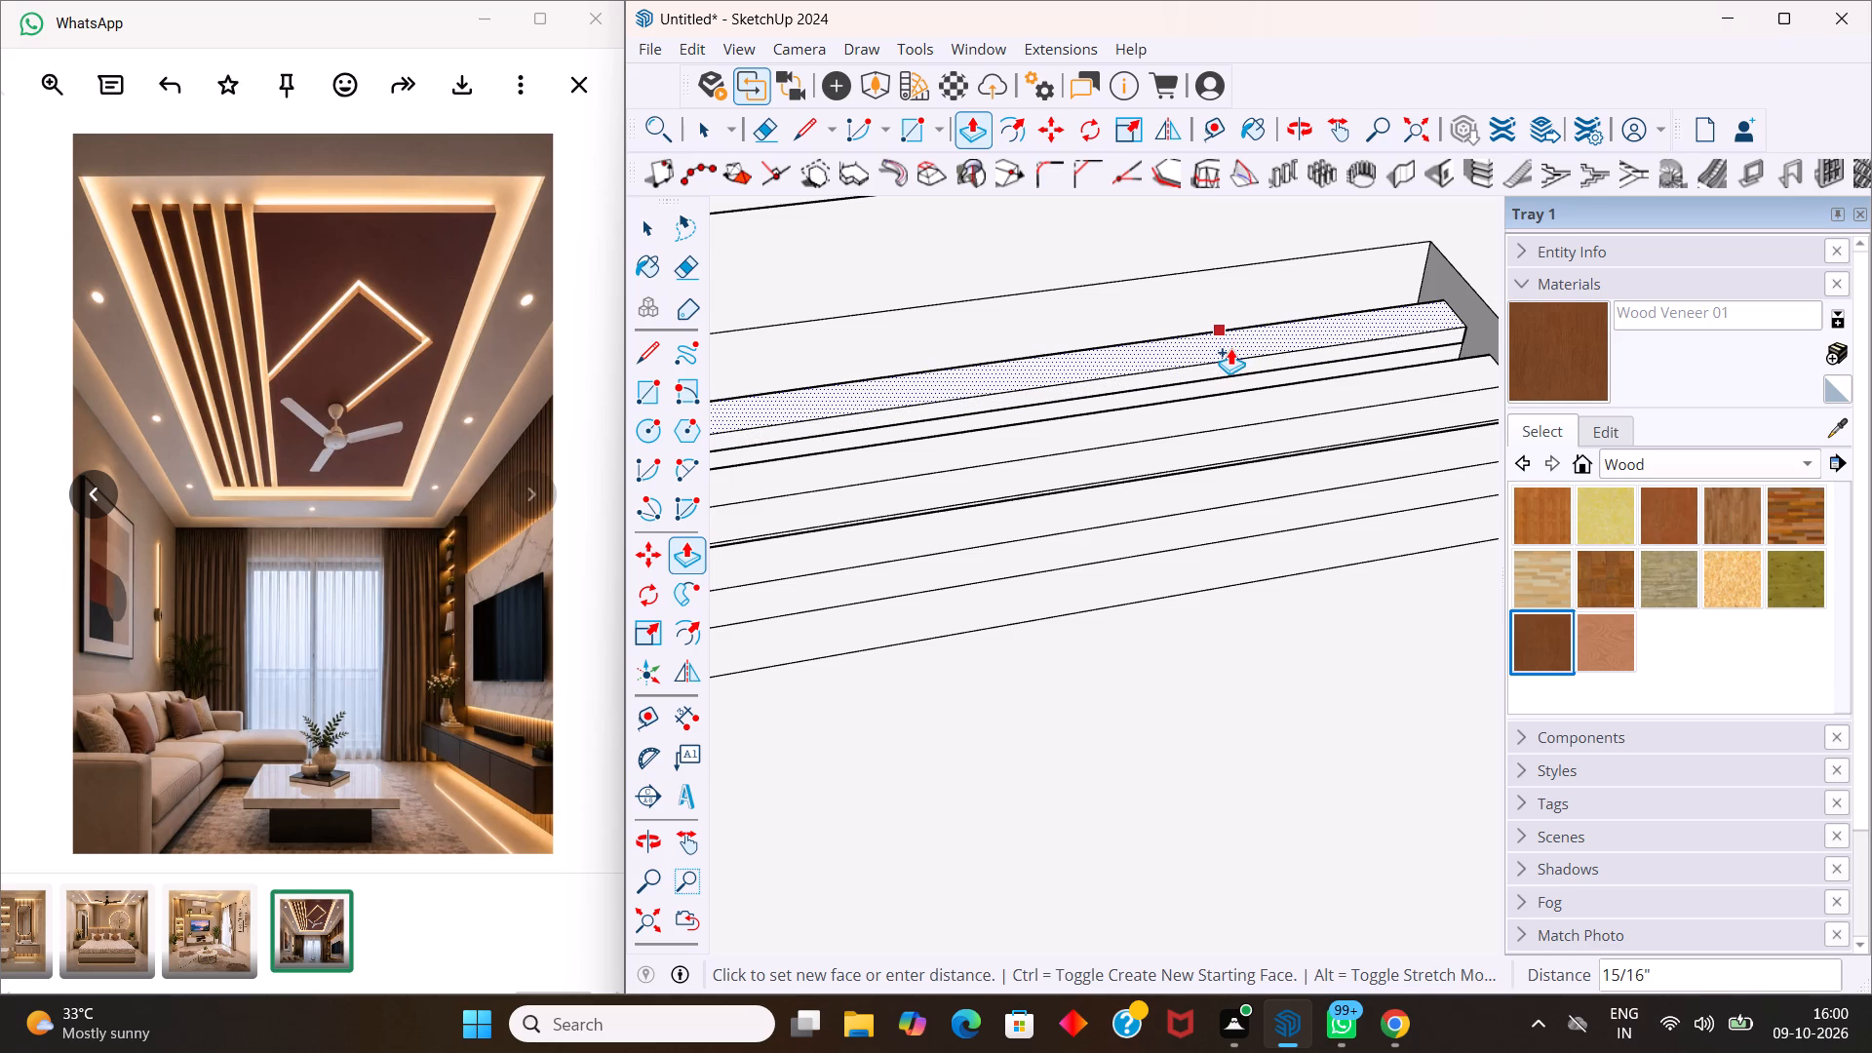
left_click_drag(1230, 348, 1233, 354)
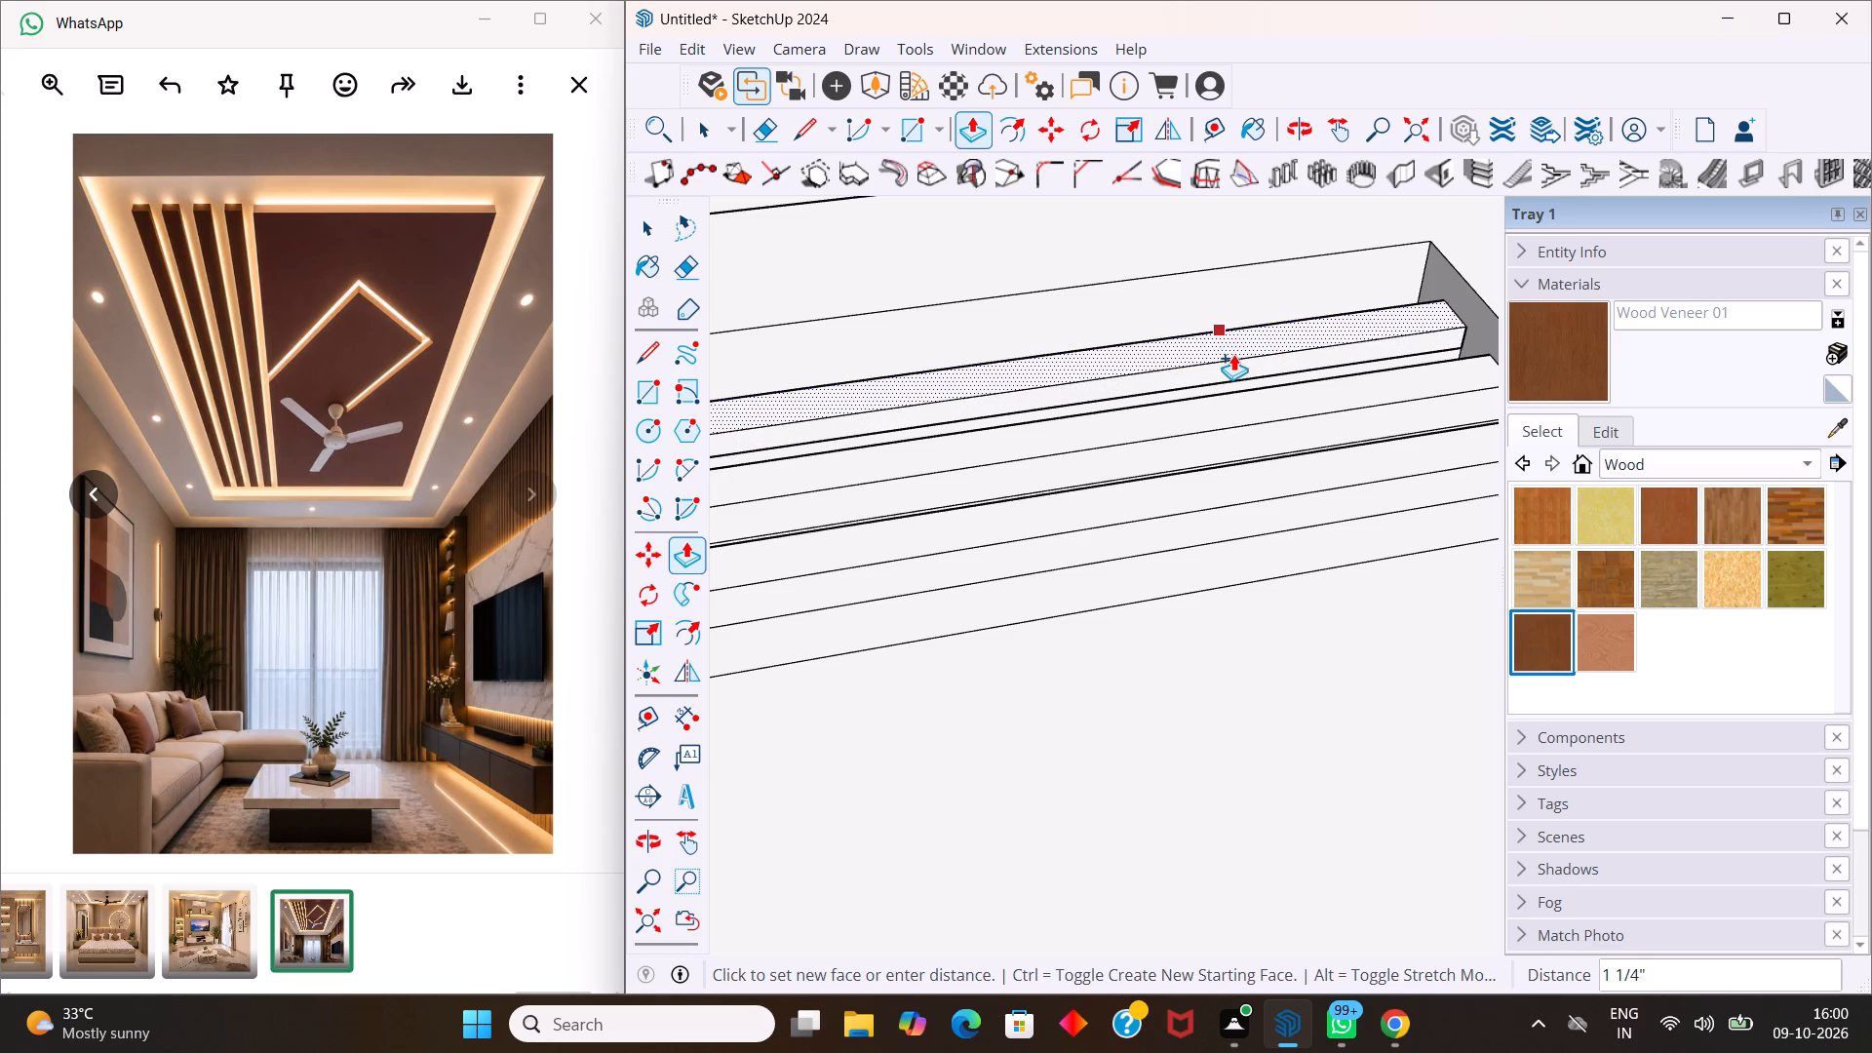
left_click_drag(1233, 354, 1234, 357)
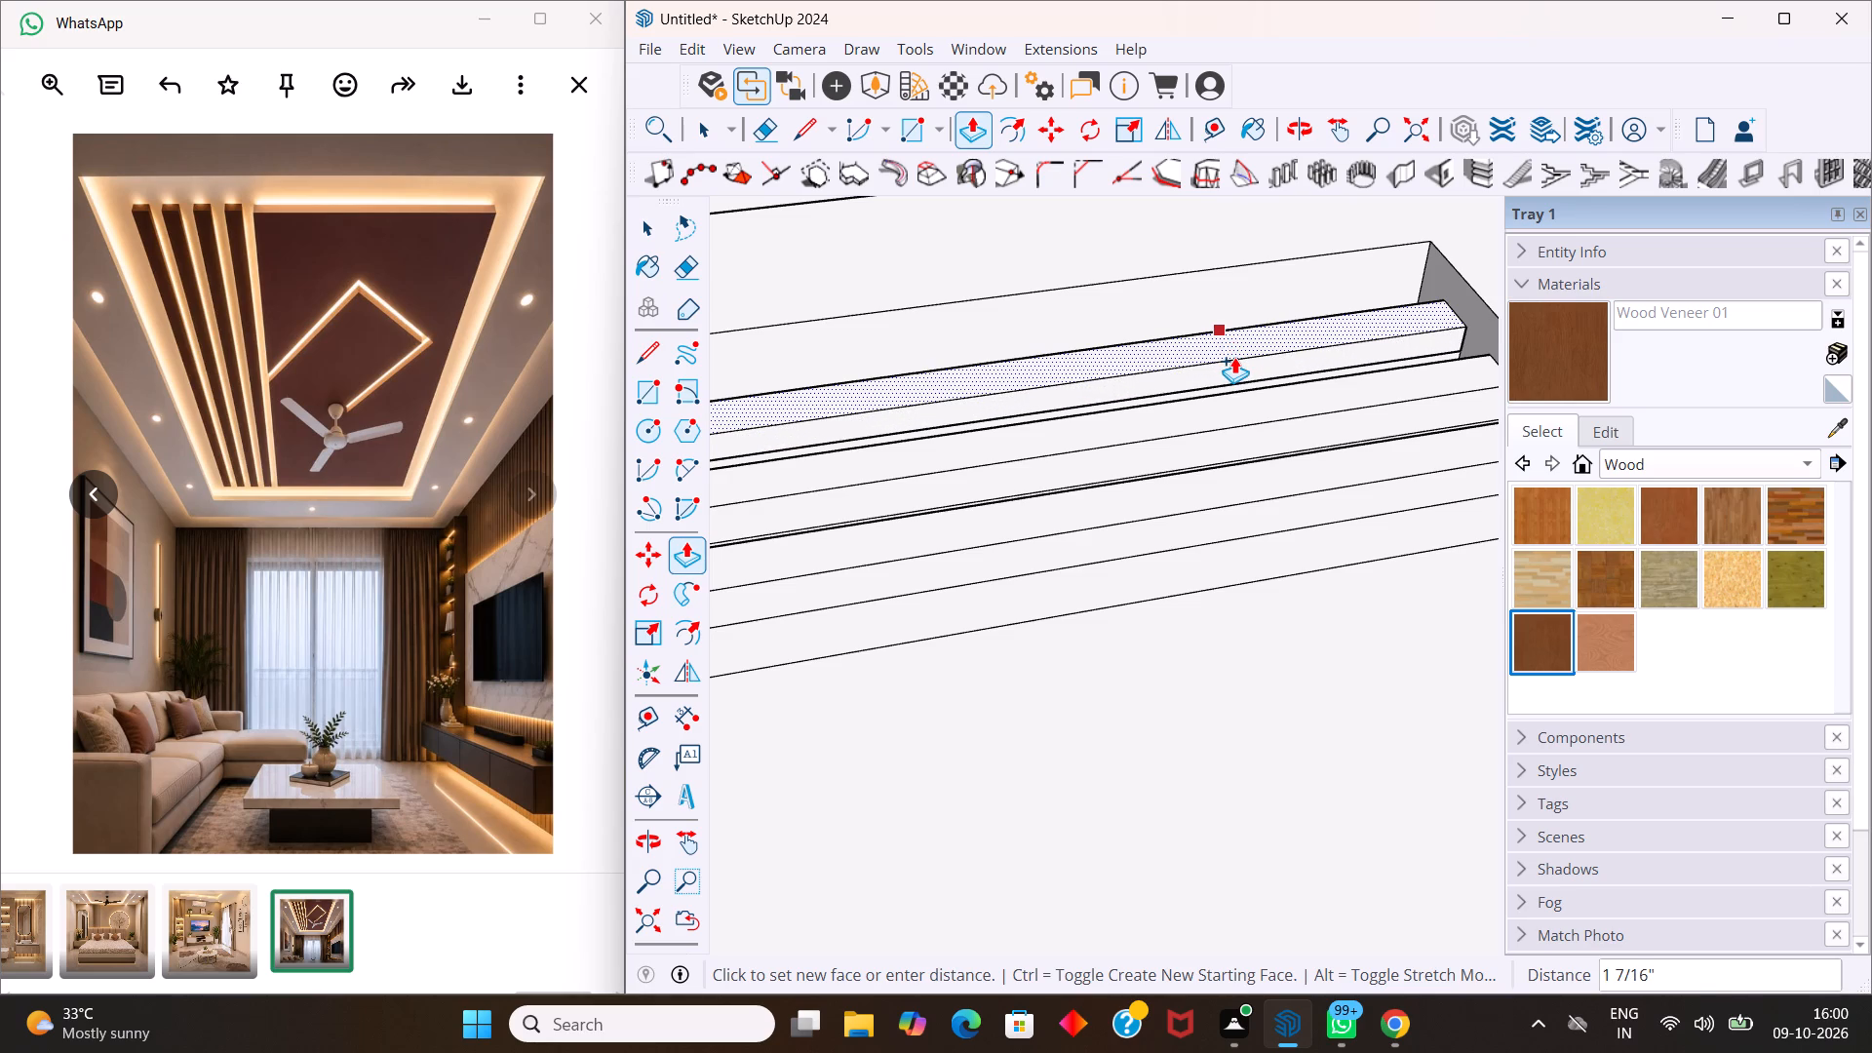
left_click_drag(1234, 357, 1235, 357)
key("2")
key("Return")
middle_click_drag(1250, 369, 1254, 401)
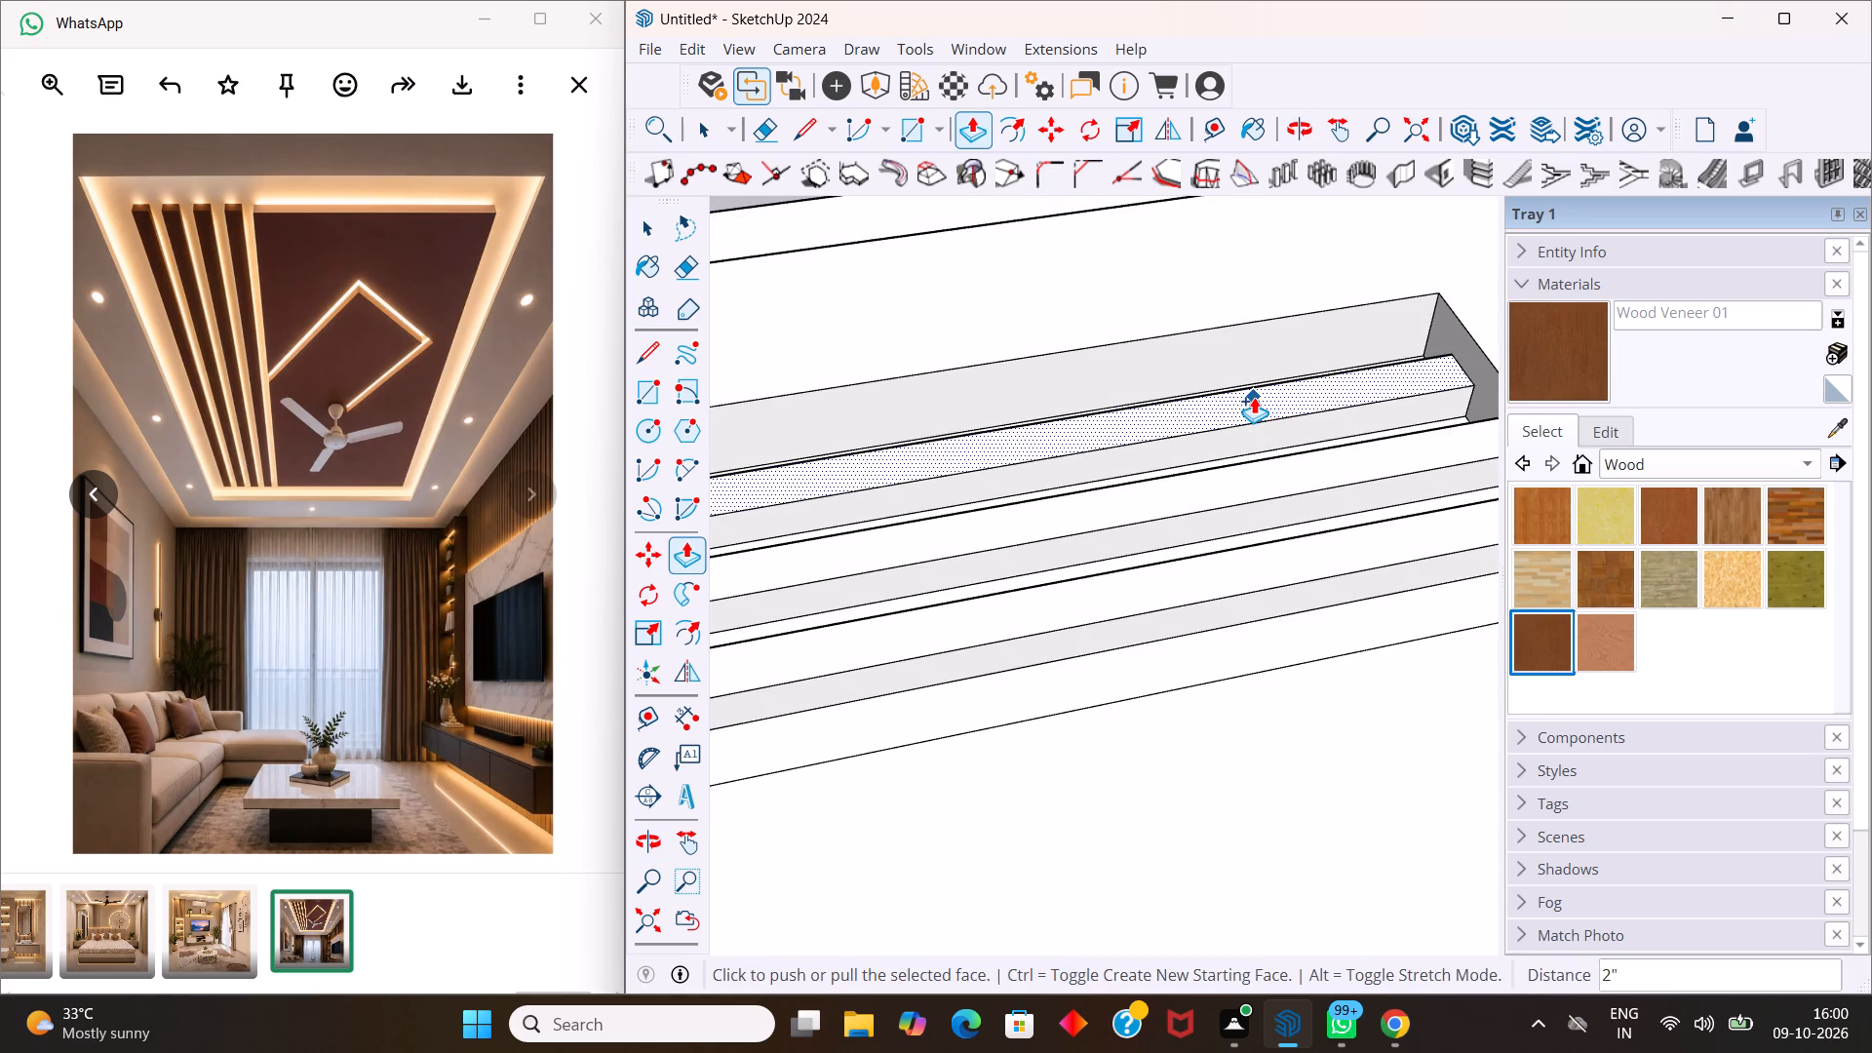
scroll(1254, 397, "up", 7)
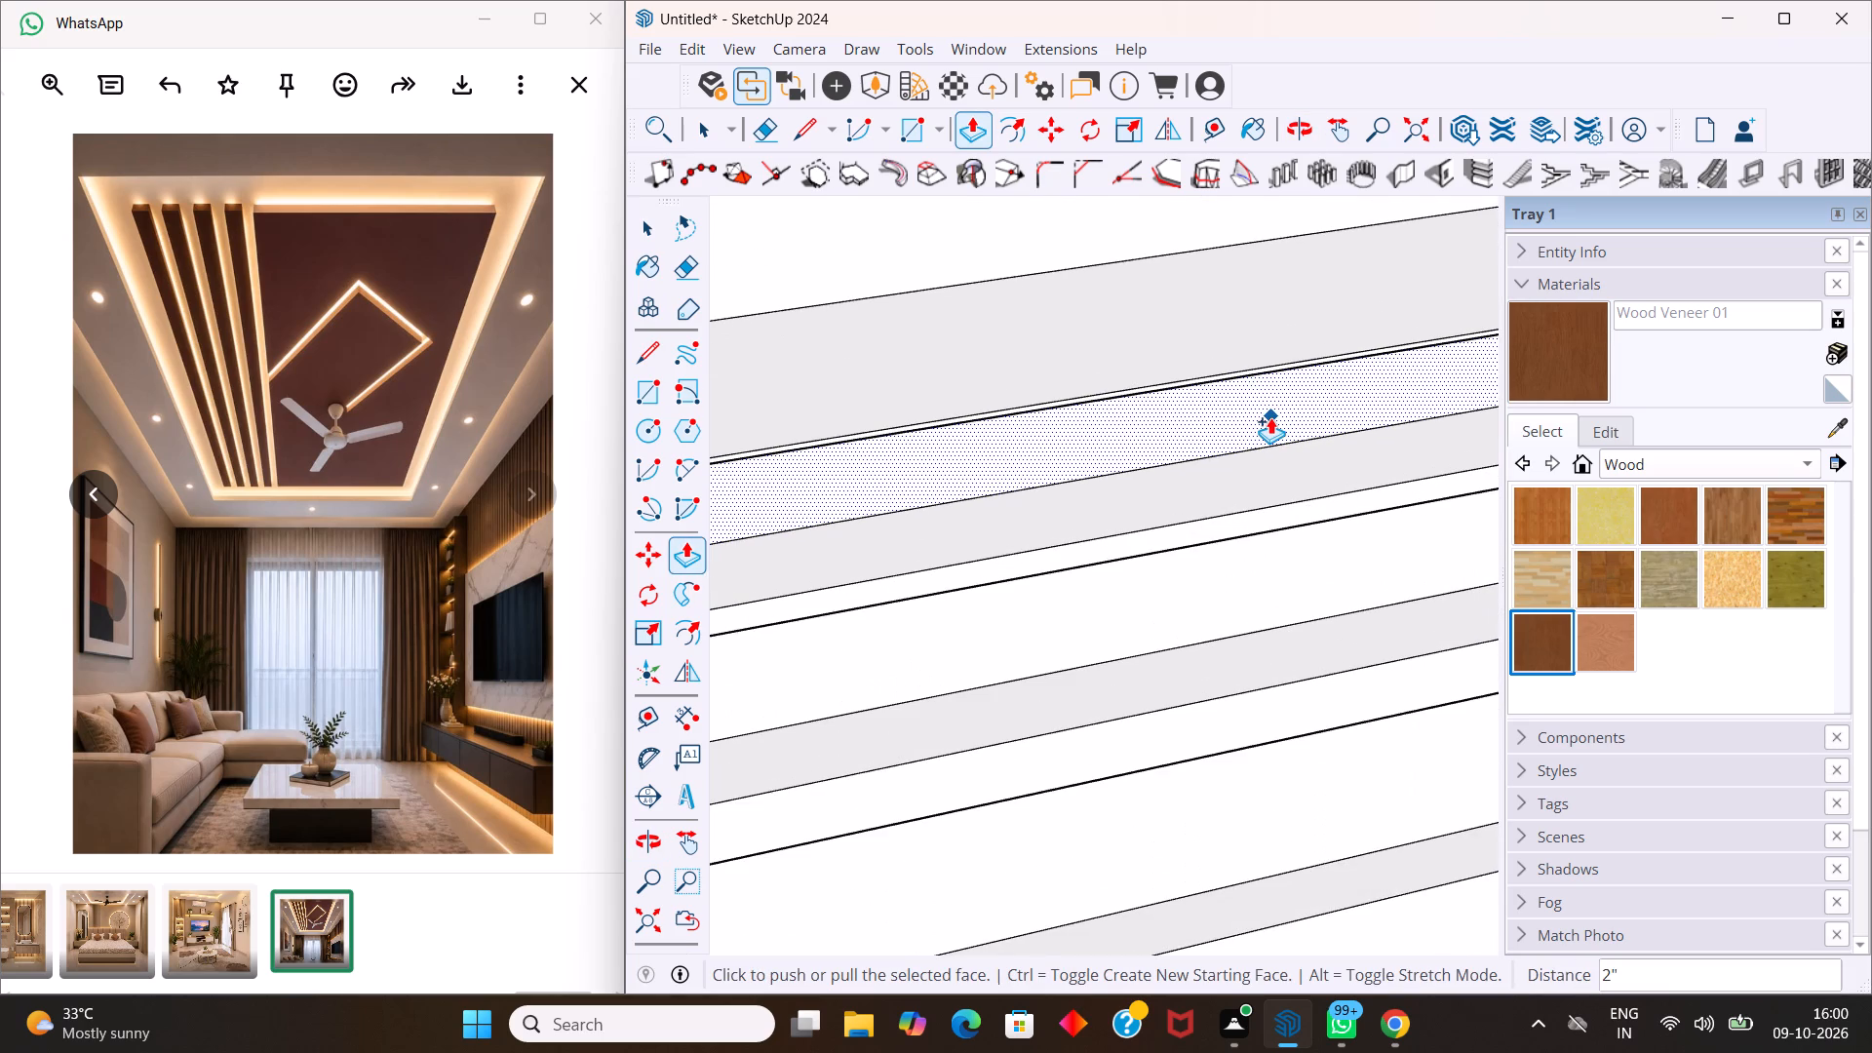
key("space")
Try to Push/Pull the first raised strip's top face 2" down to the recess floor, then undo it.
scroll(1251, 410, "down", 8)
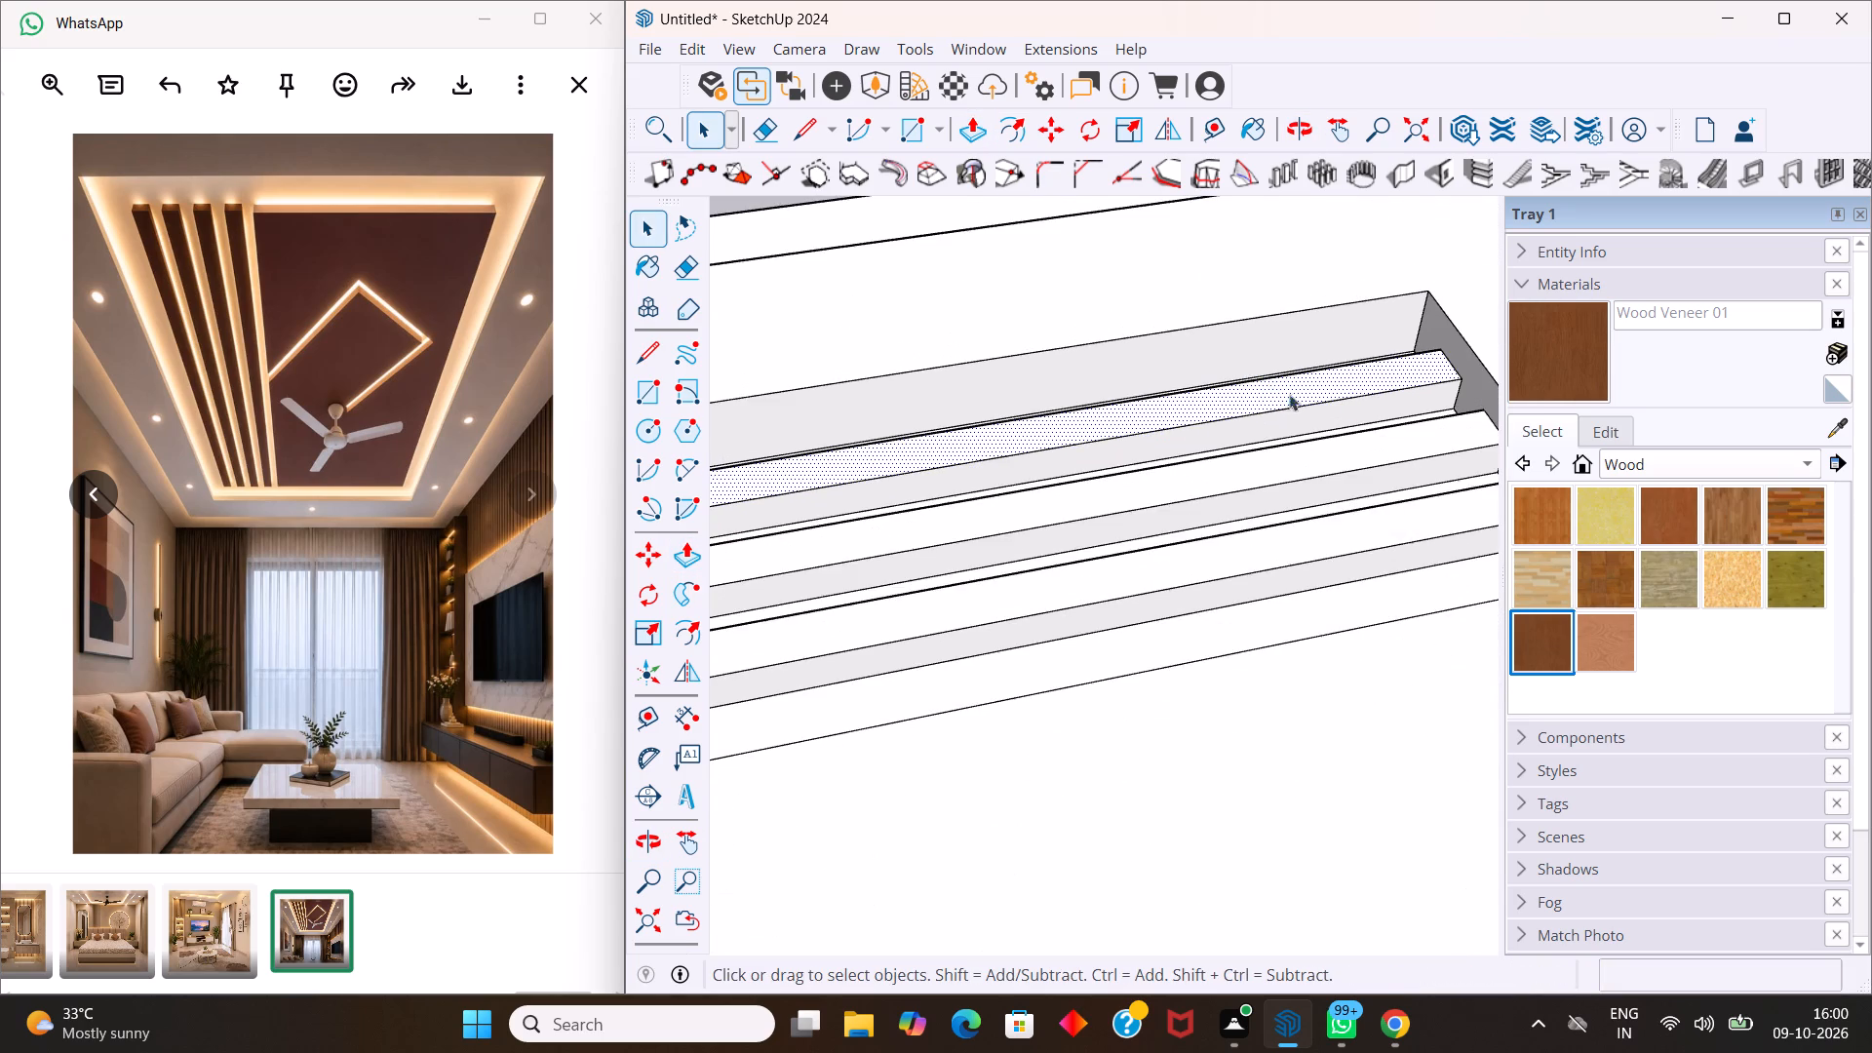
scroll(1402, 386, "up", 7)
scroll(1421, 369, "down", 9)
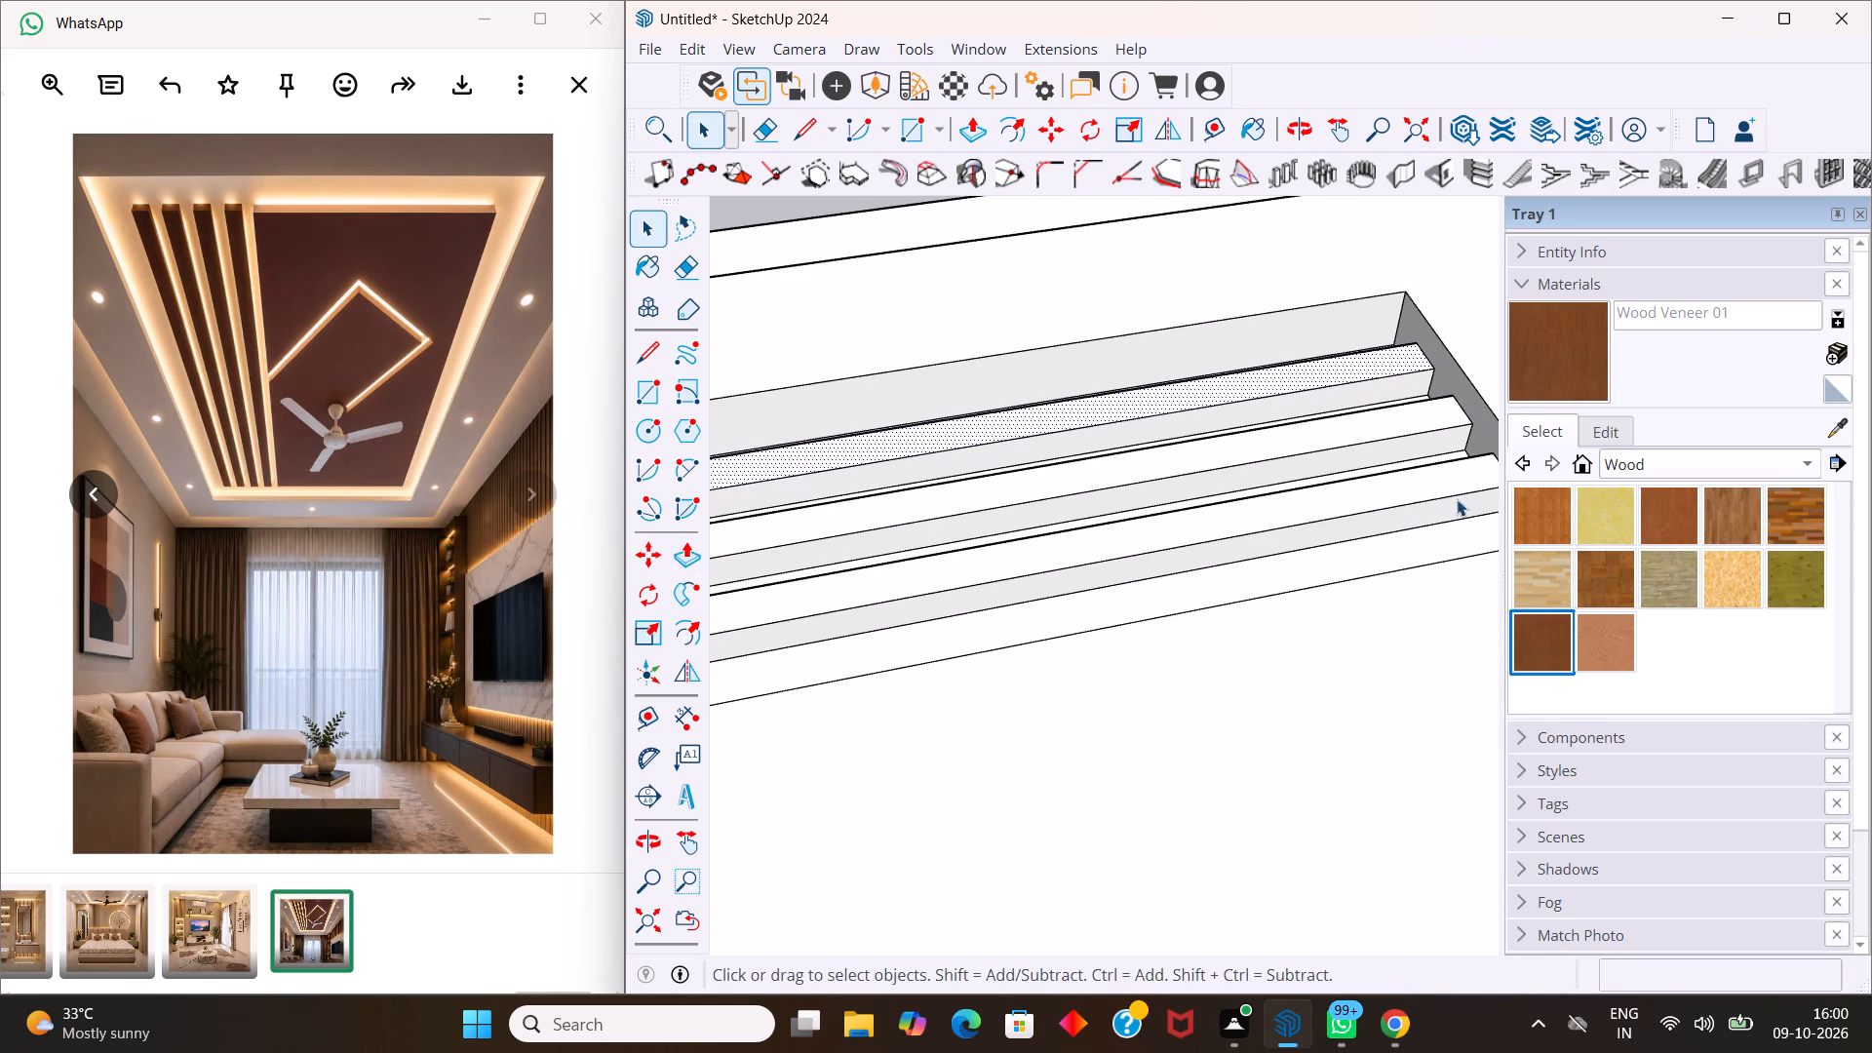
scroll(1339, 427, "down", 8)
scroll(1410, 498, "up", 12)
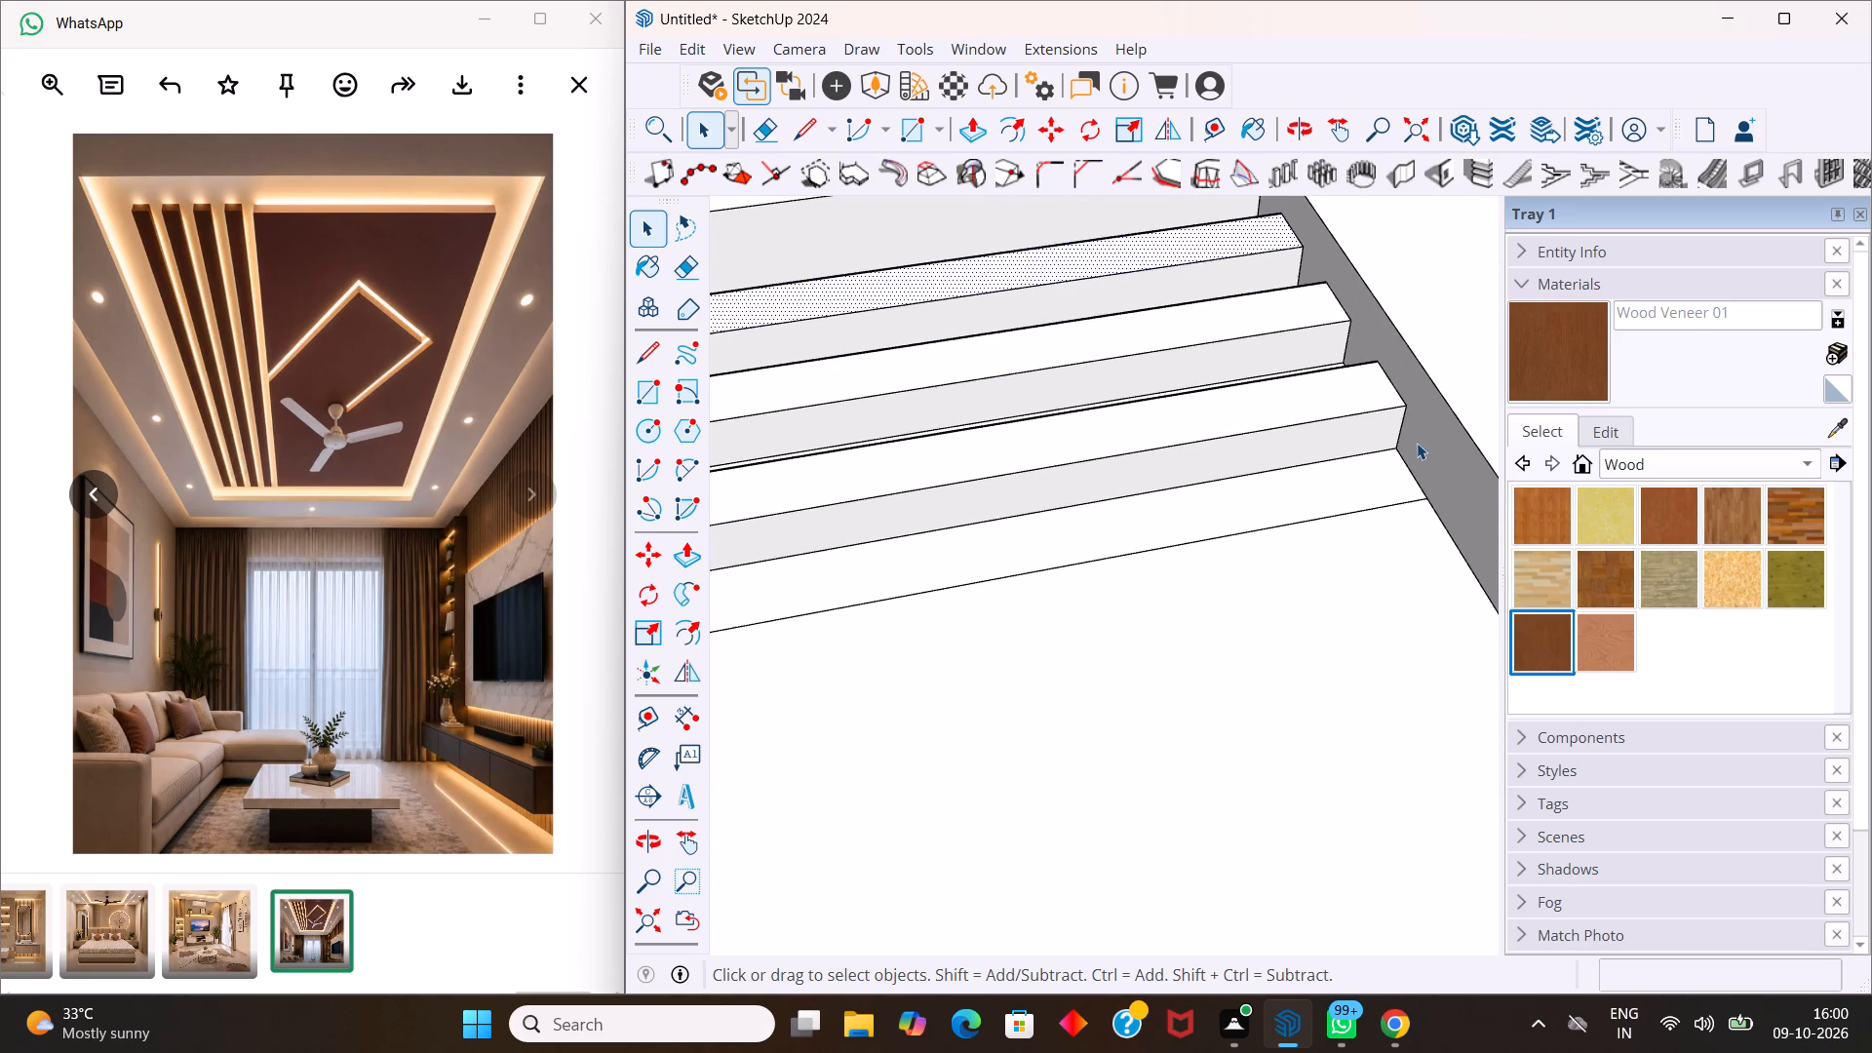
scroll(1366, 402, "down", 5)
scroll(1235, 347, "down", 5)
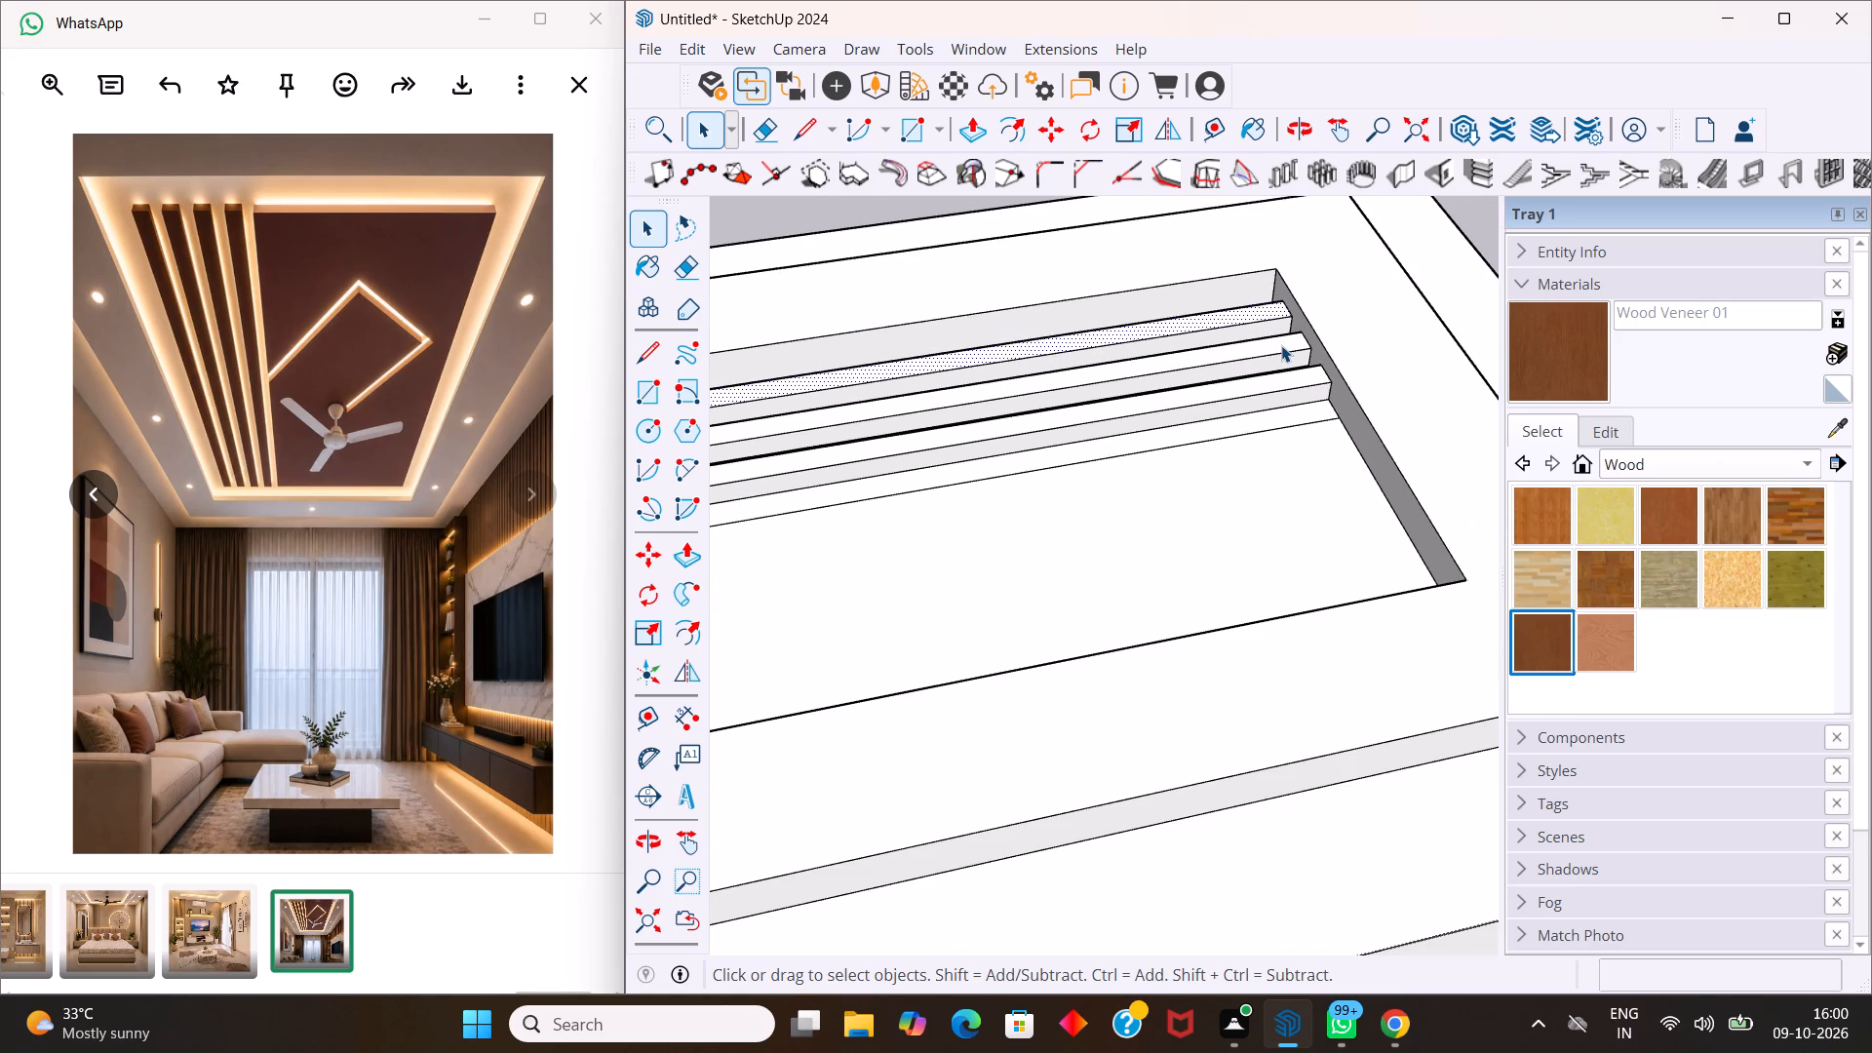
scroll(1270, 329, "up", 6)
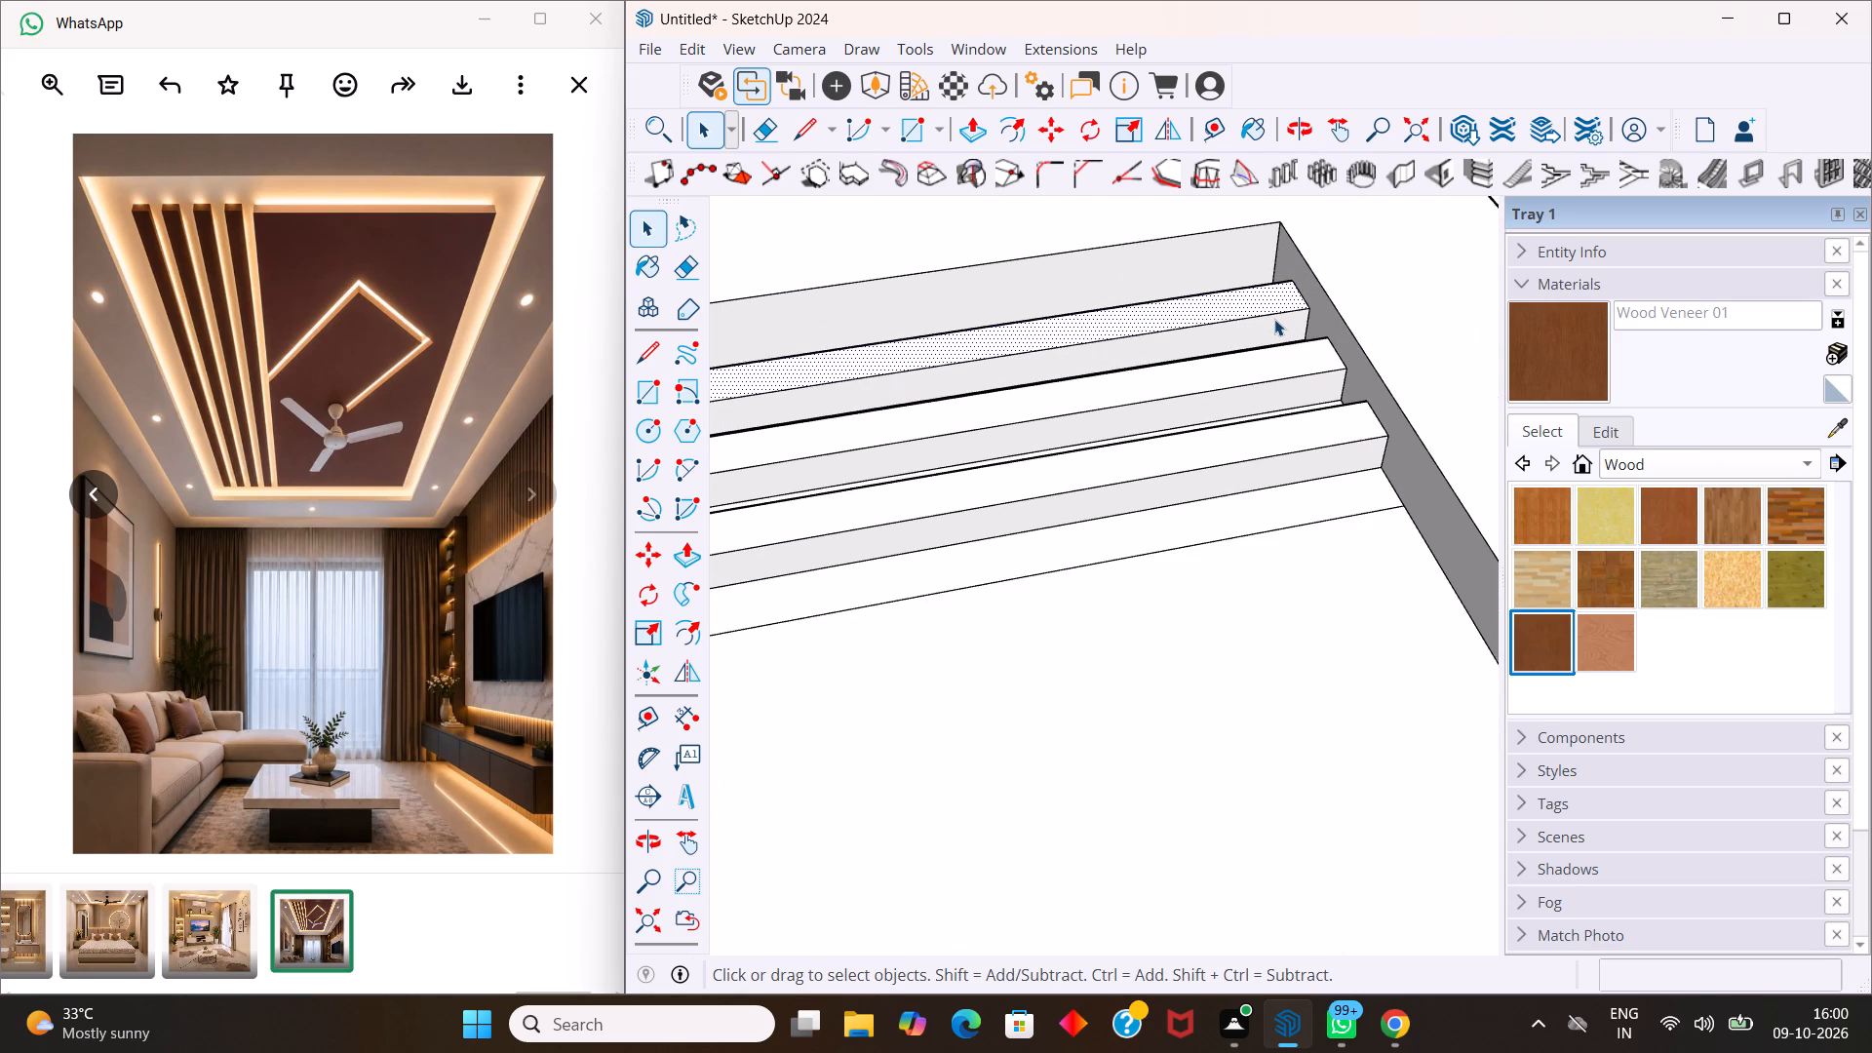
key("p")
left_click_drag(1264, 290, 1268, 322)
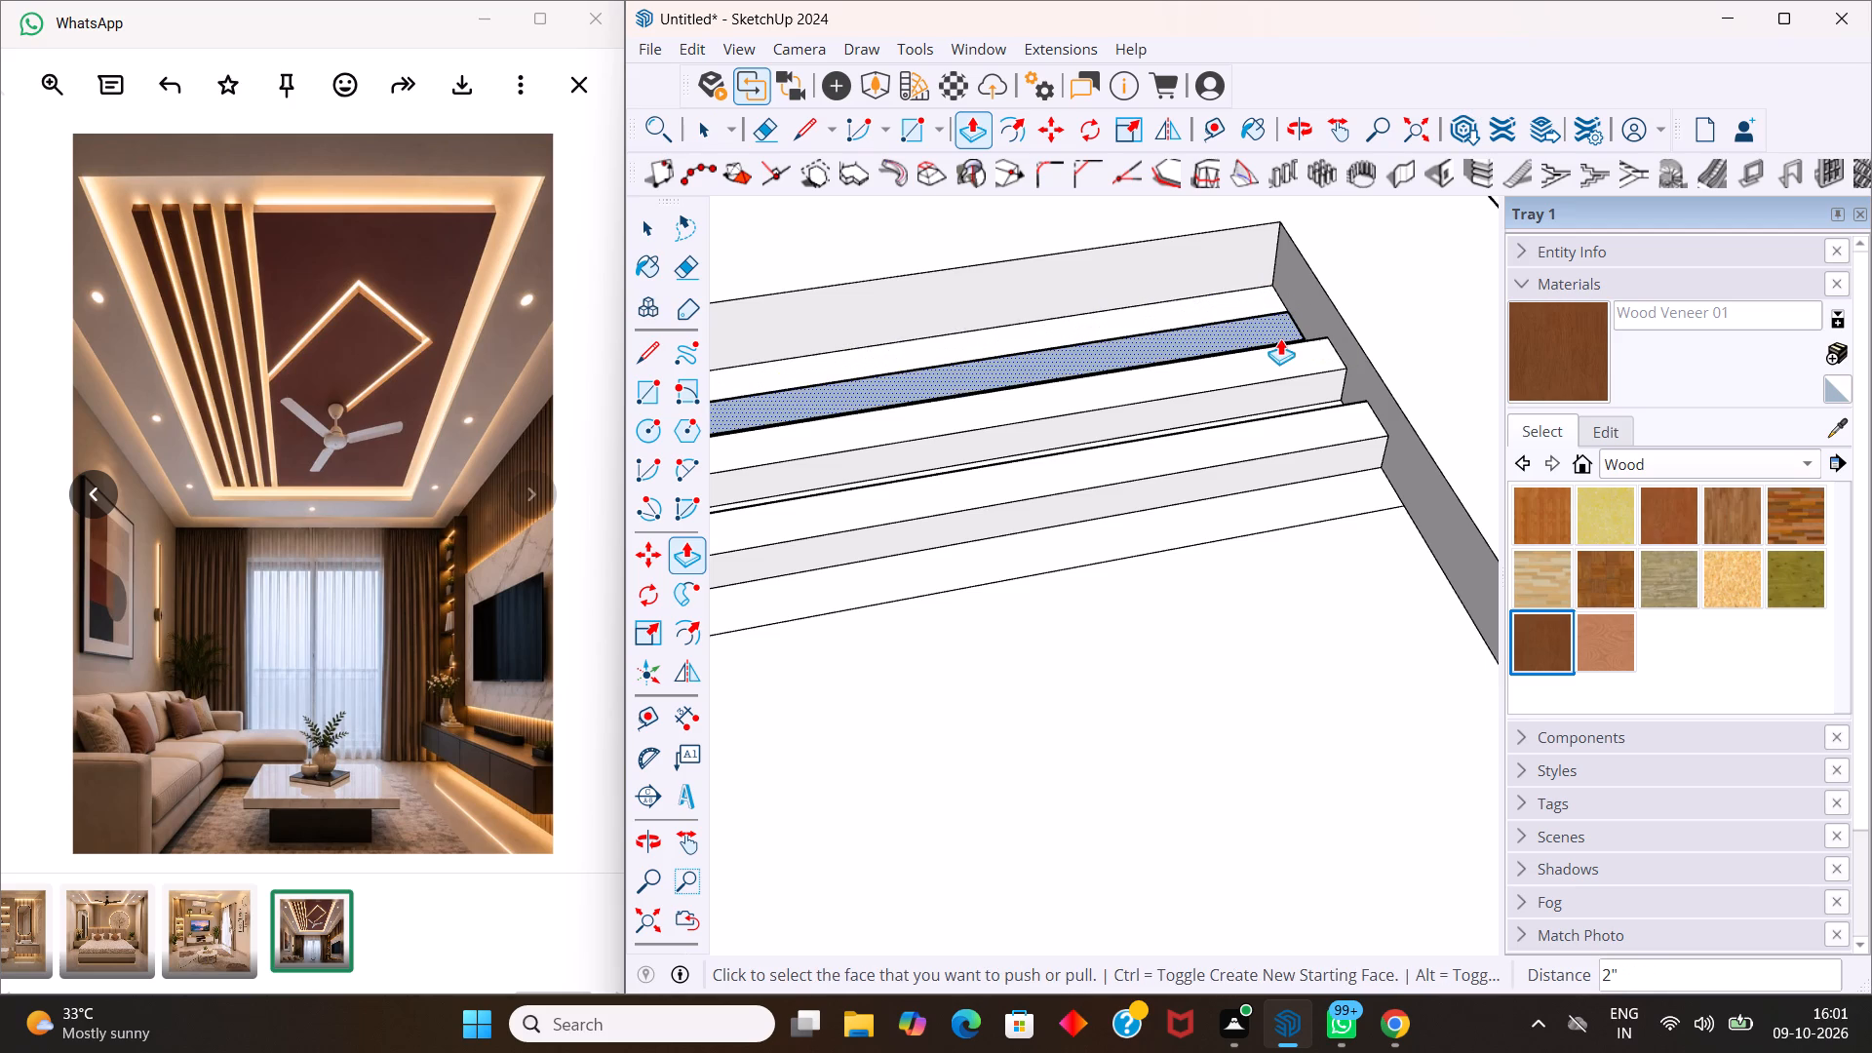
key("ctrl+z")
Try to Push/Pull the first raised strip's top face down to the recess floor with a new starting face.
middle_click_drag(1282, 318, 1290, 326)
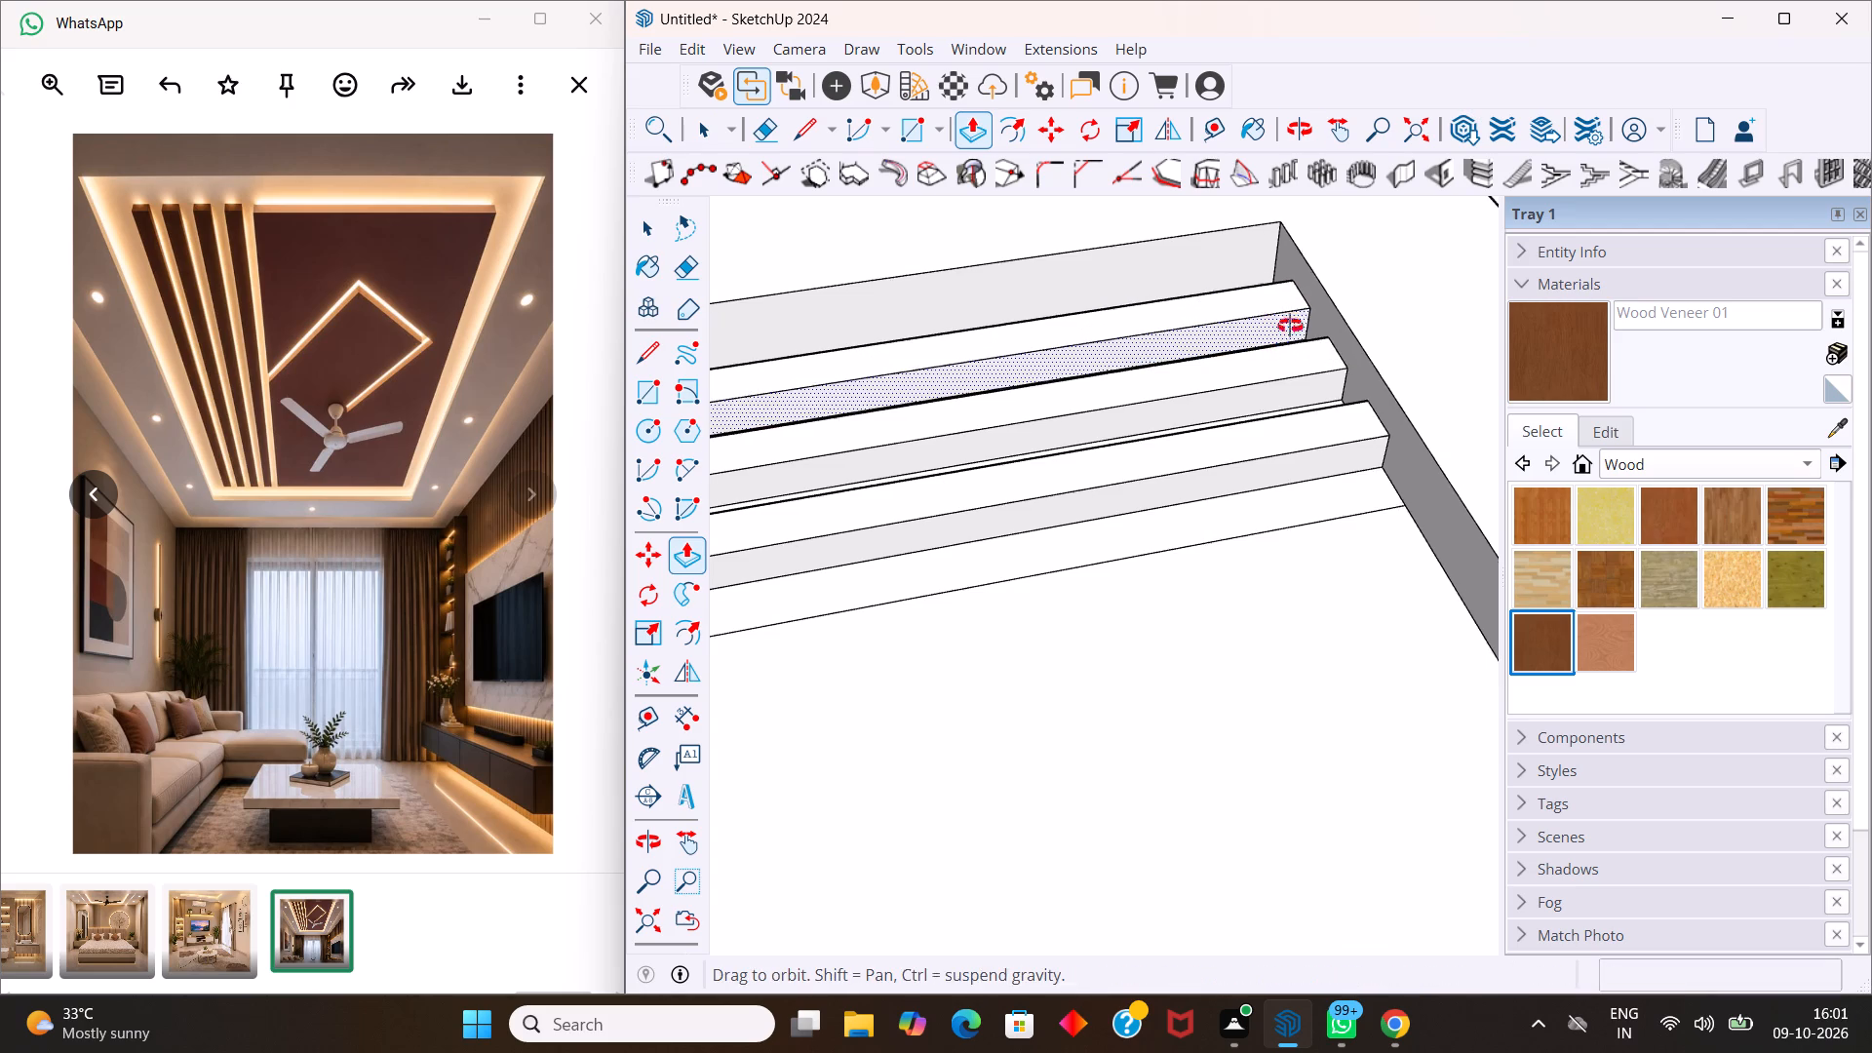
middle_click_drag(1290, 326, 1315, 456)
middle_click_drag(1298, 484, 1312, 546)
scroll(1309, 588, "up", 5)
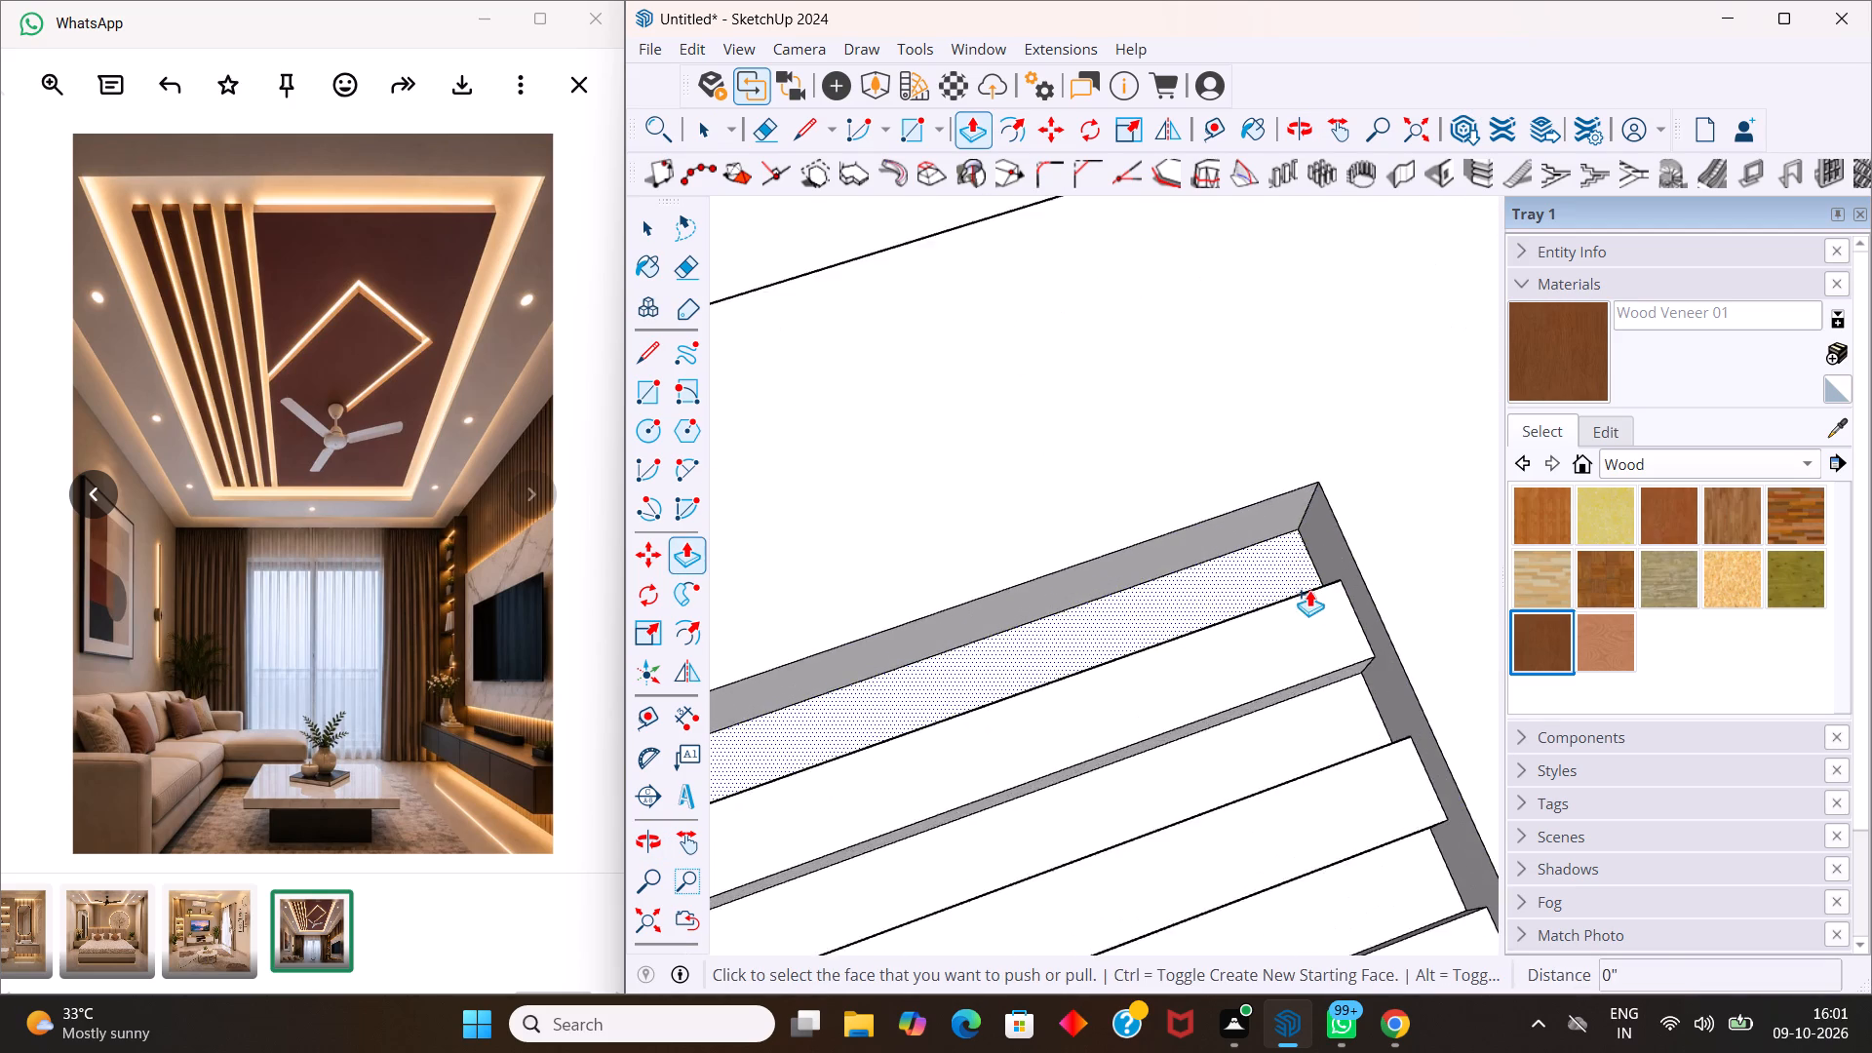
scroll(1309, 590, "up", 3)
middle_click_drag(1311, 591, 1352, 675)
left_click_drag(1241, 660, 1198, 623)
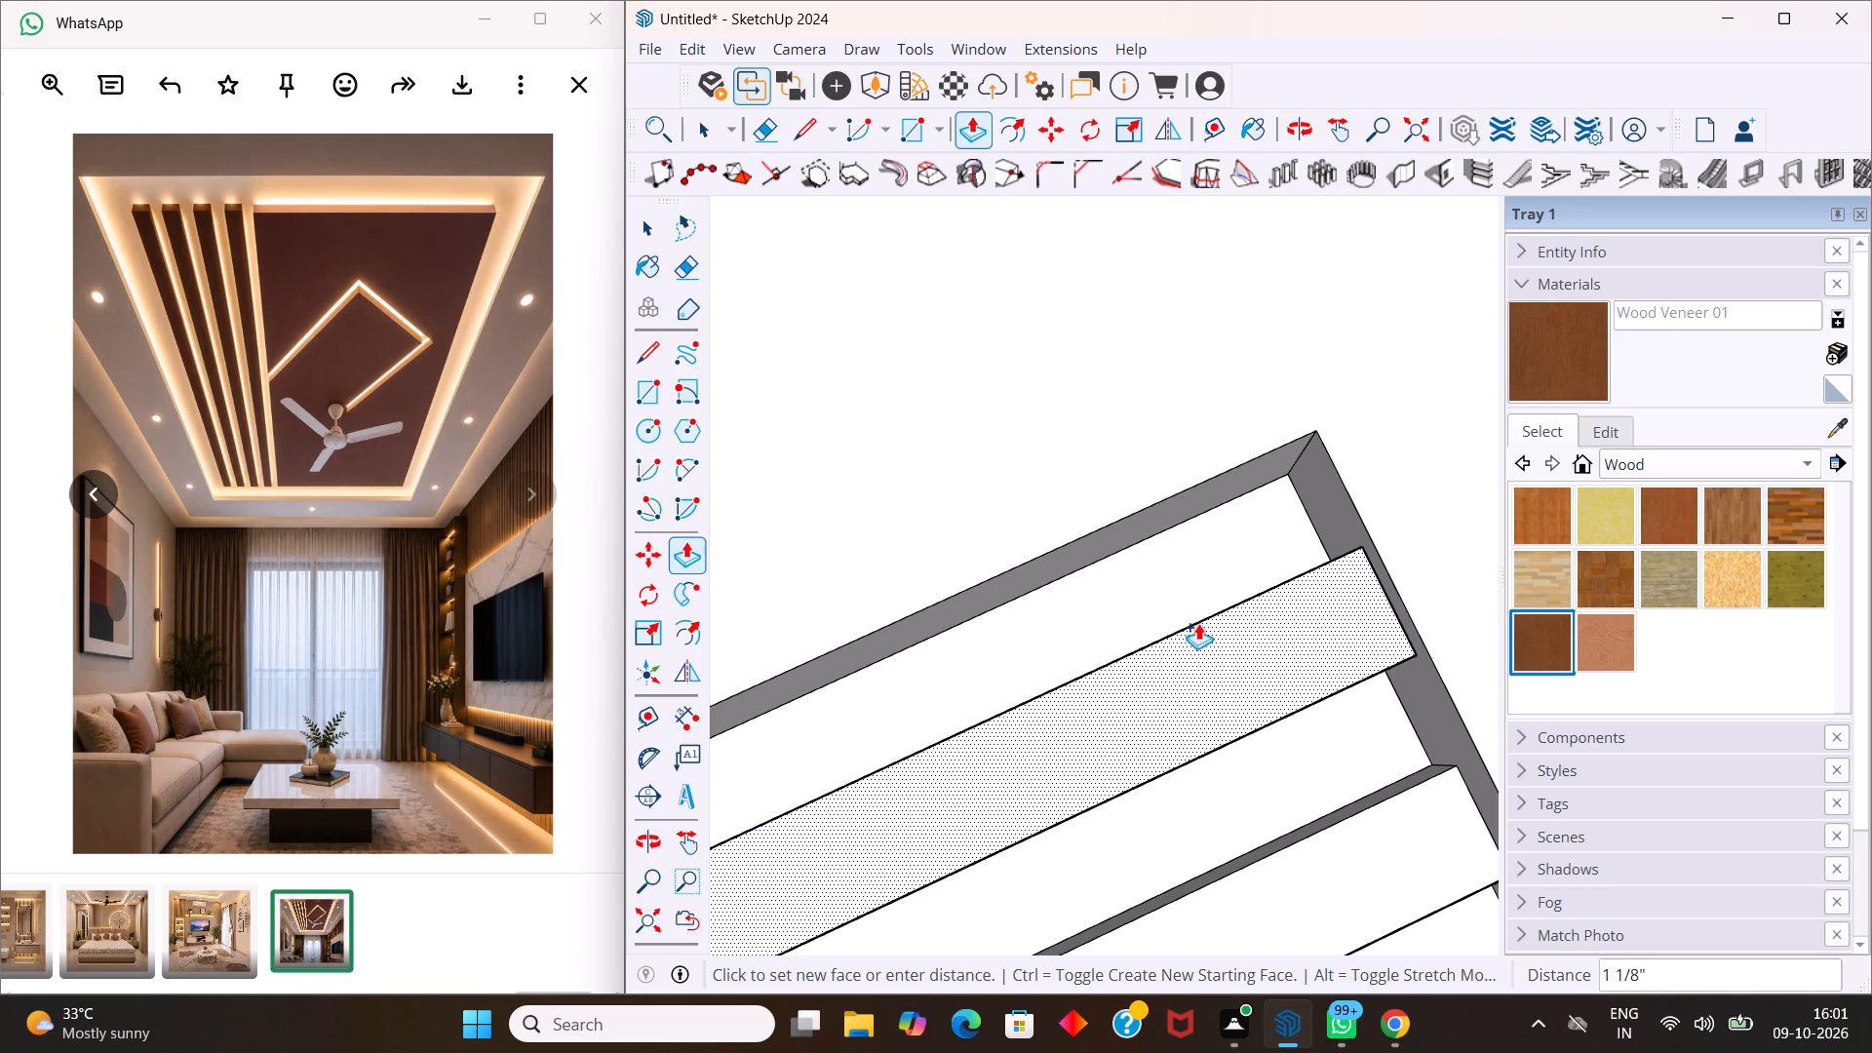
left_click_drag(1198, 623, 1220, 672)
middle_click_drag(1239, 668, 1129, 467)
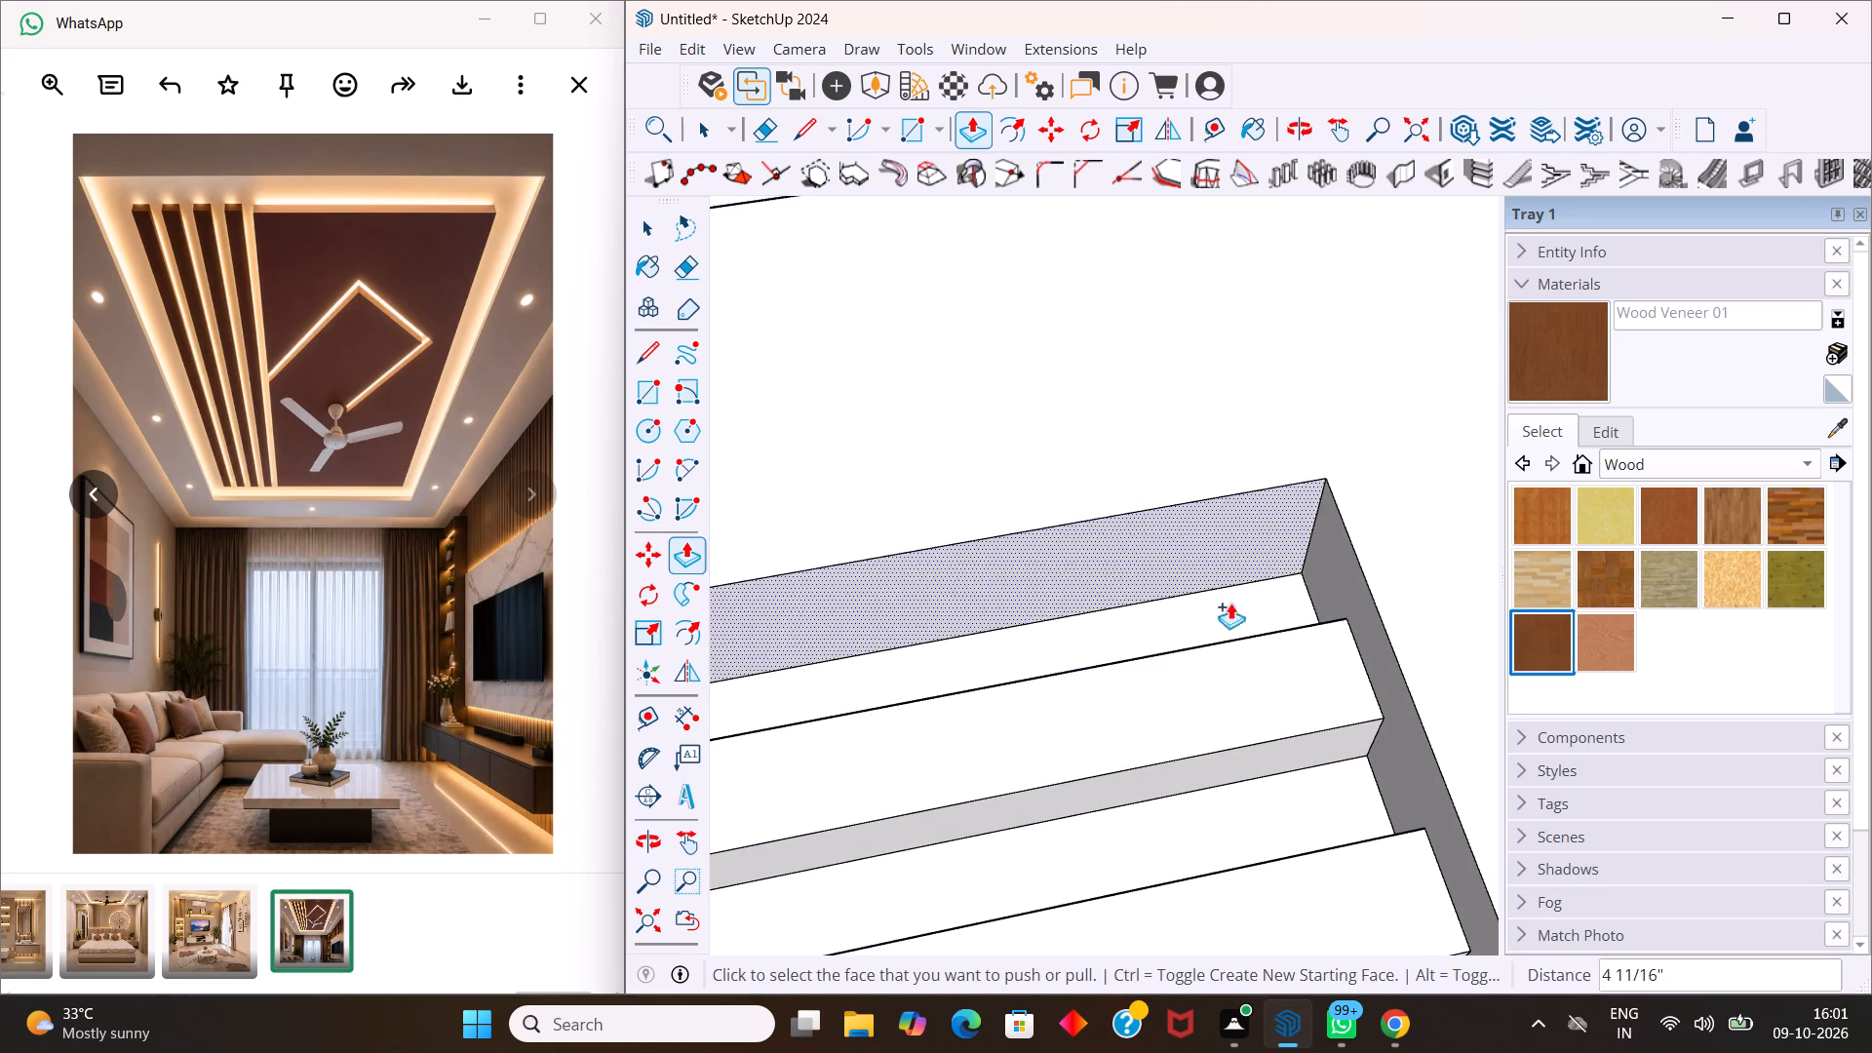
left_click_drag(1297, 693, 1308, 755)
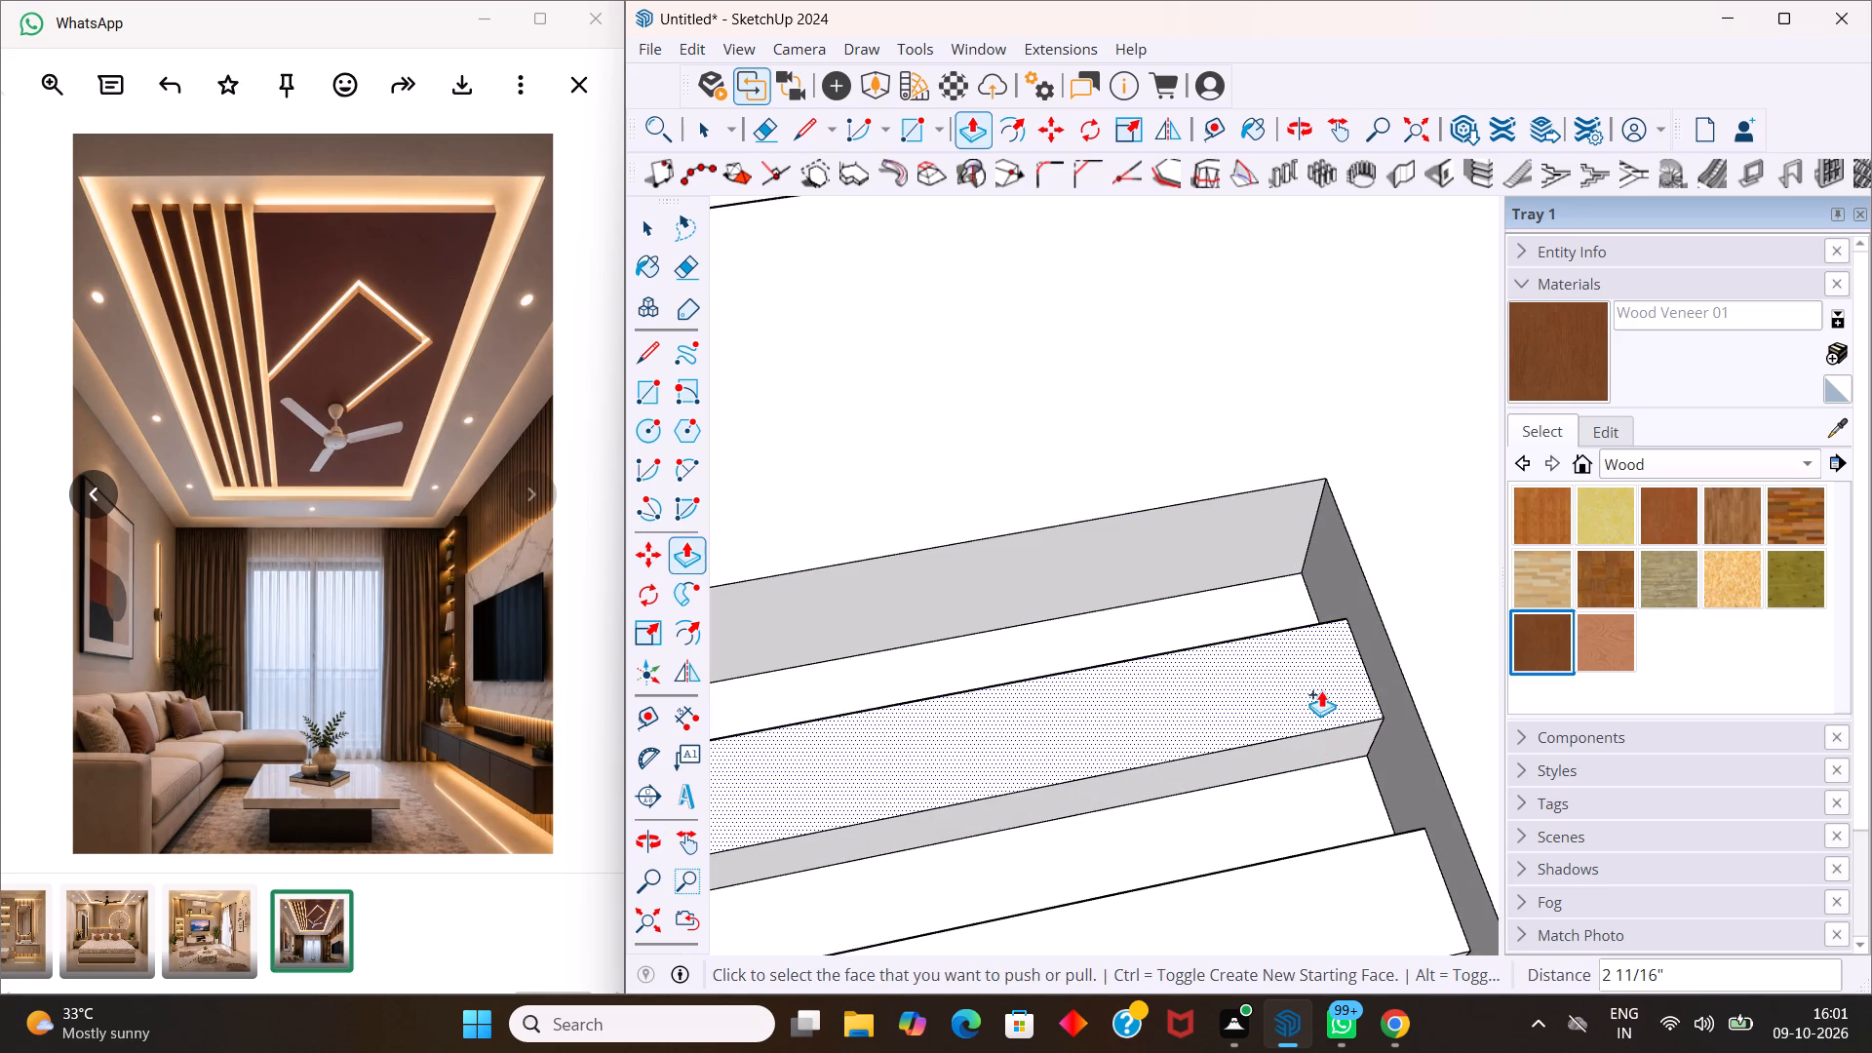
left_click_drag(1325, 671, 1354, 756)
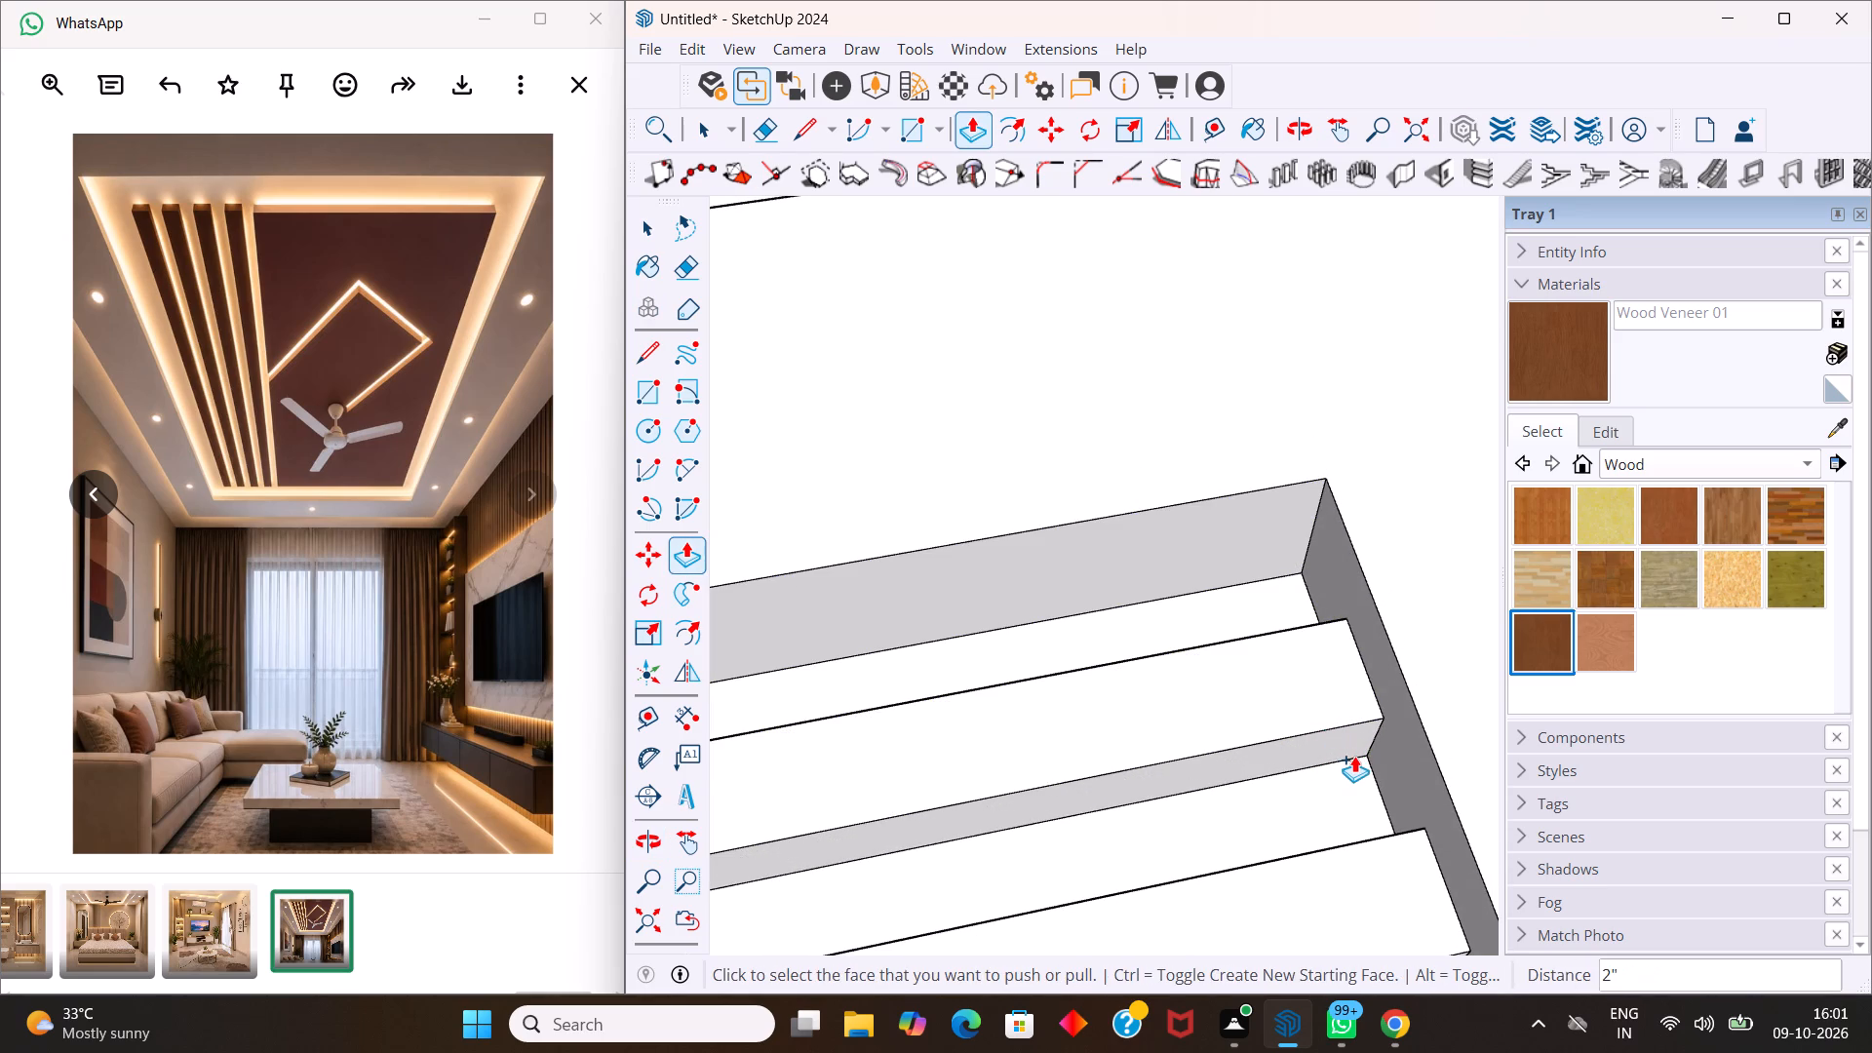
Push/Pull the first and second raised strips' top faces 2" down, flush with the recess floor.
left_click_drag(1336, 691, 1337, 727)
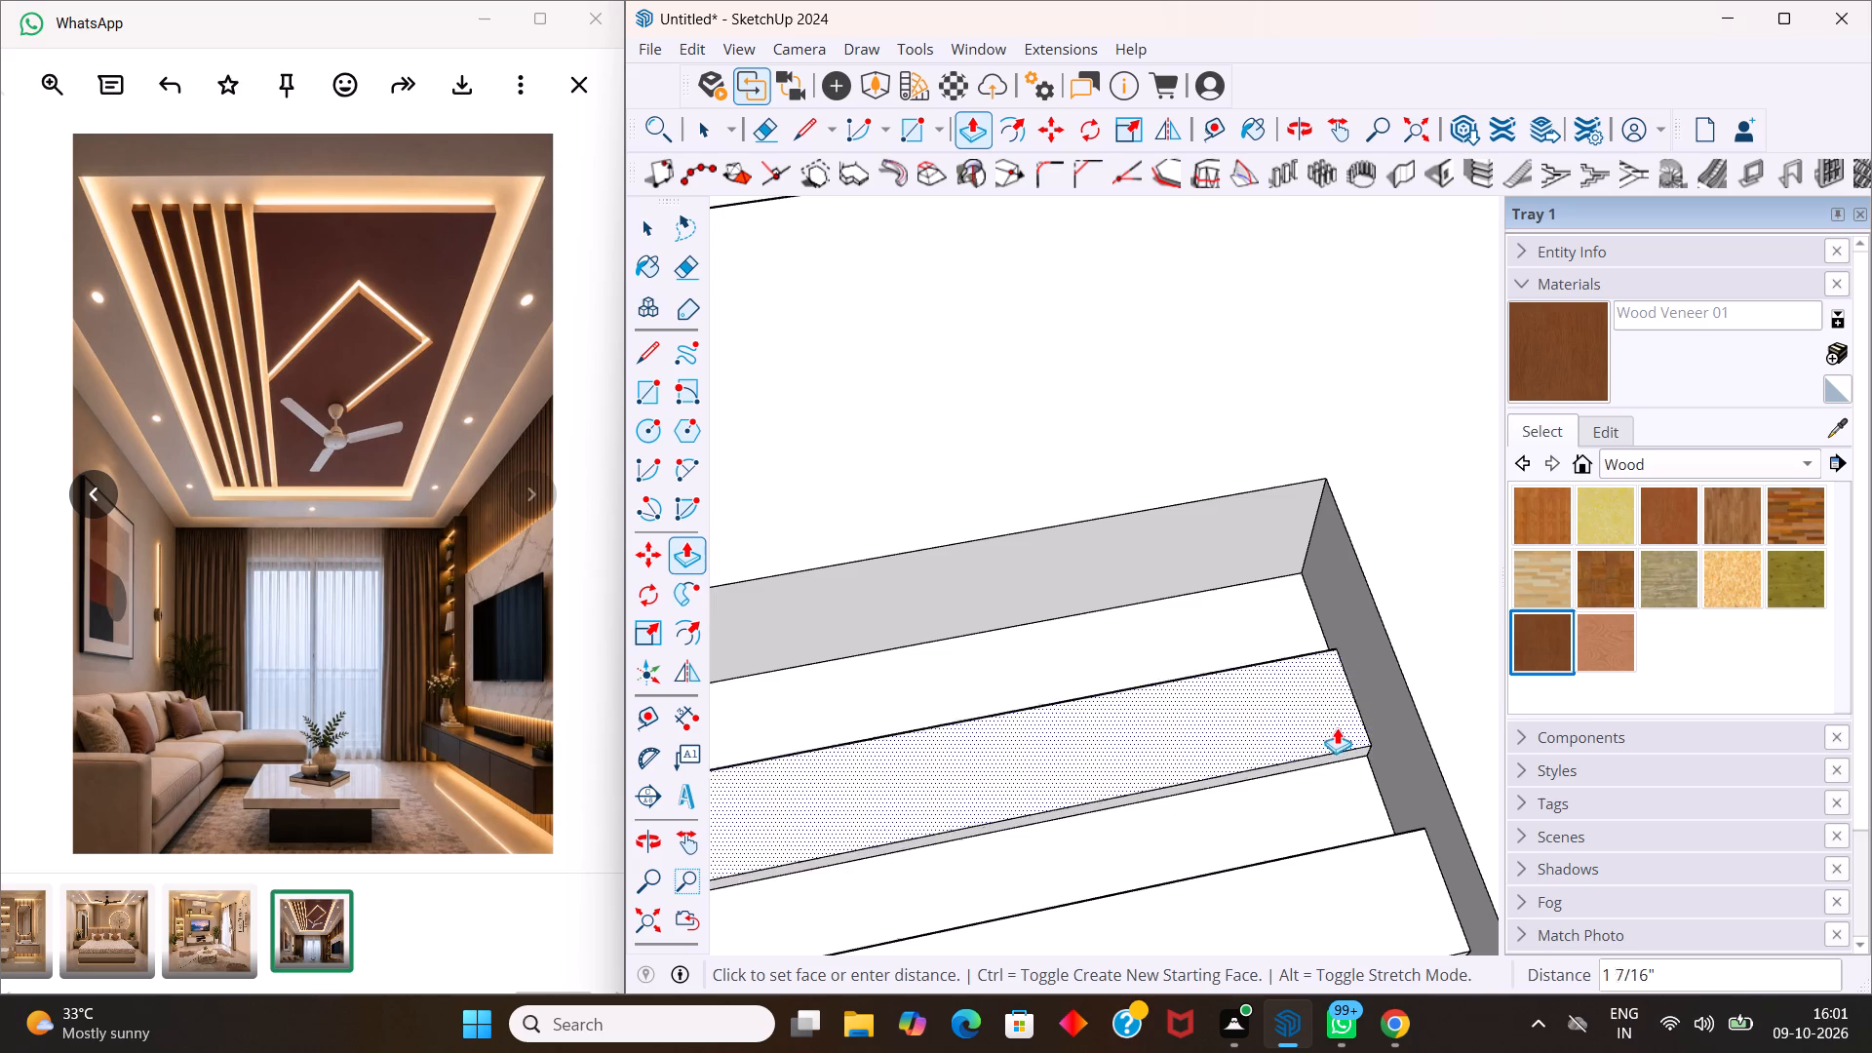
left_click_drag(1337, 727, 1364, 750)
scroll(1313, 715, "down", 3)
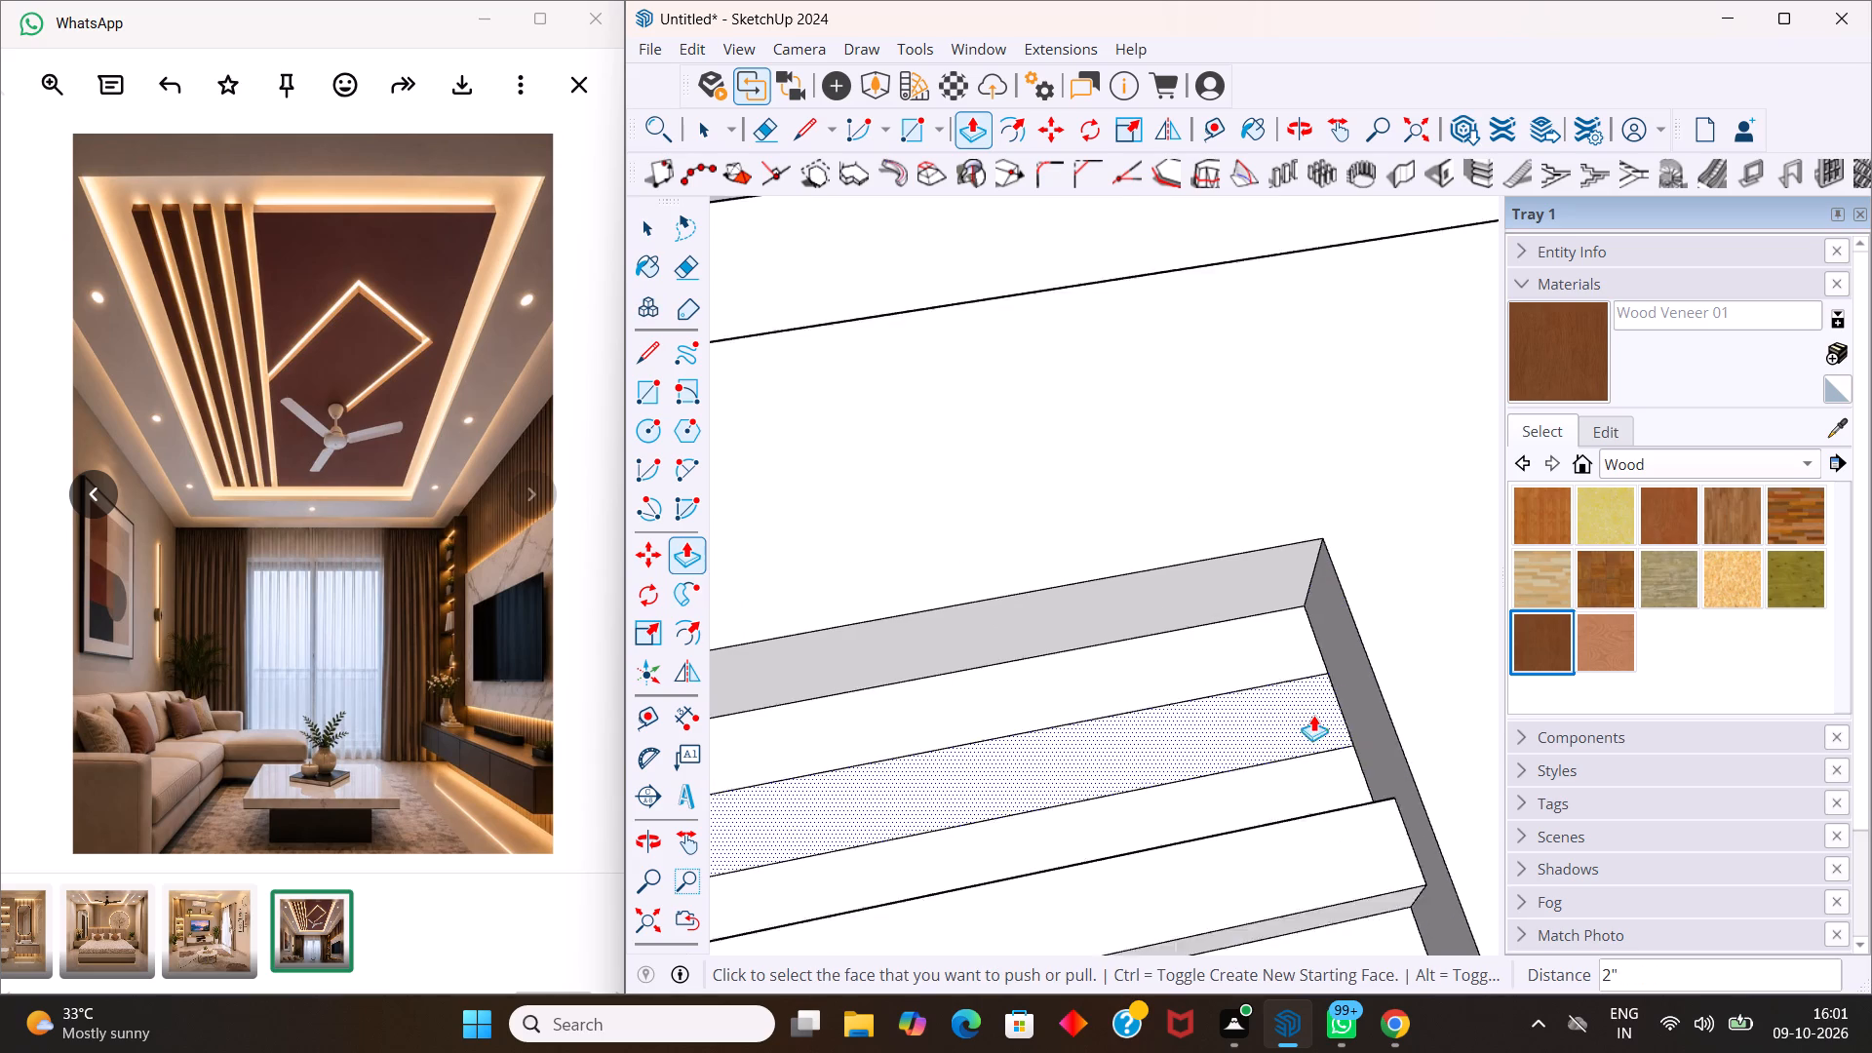
scroll(1313, 715, "down", 8)
left_click_drag(1341, 766, 1358, 793)
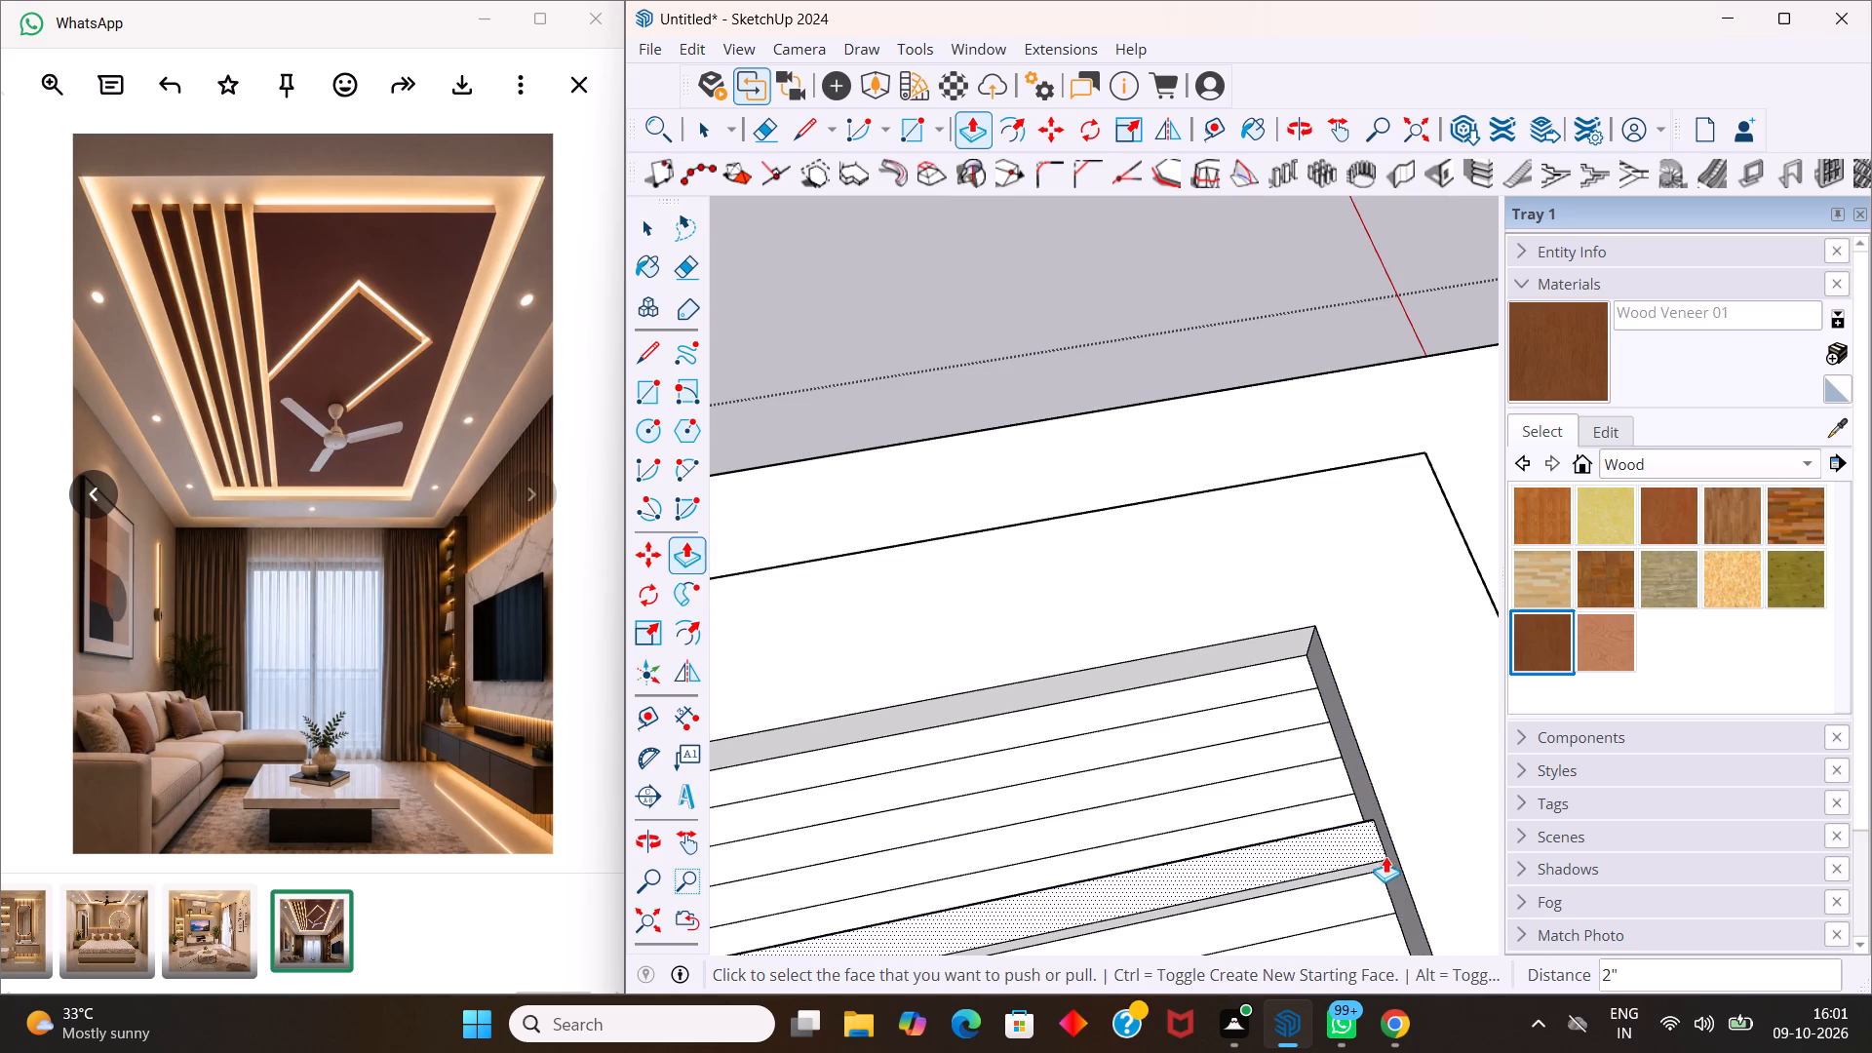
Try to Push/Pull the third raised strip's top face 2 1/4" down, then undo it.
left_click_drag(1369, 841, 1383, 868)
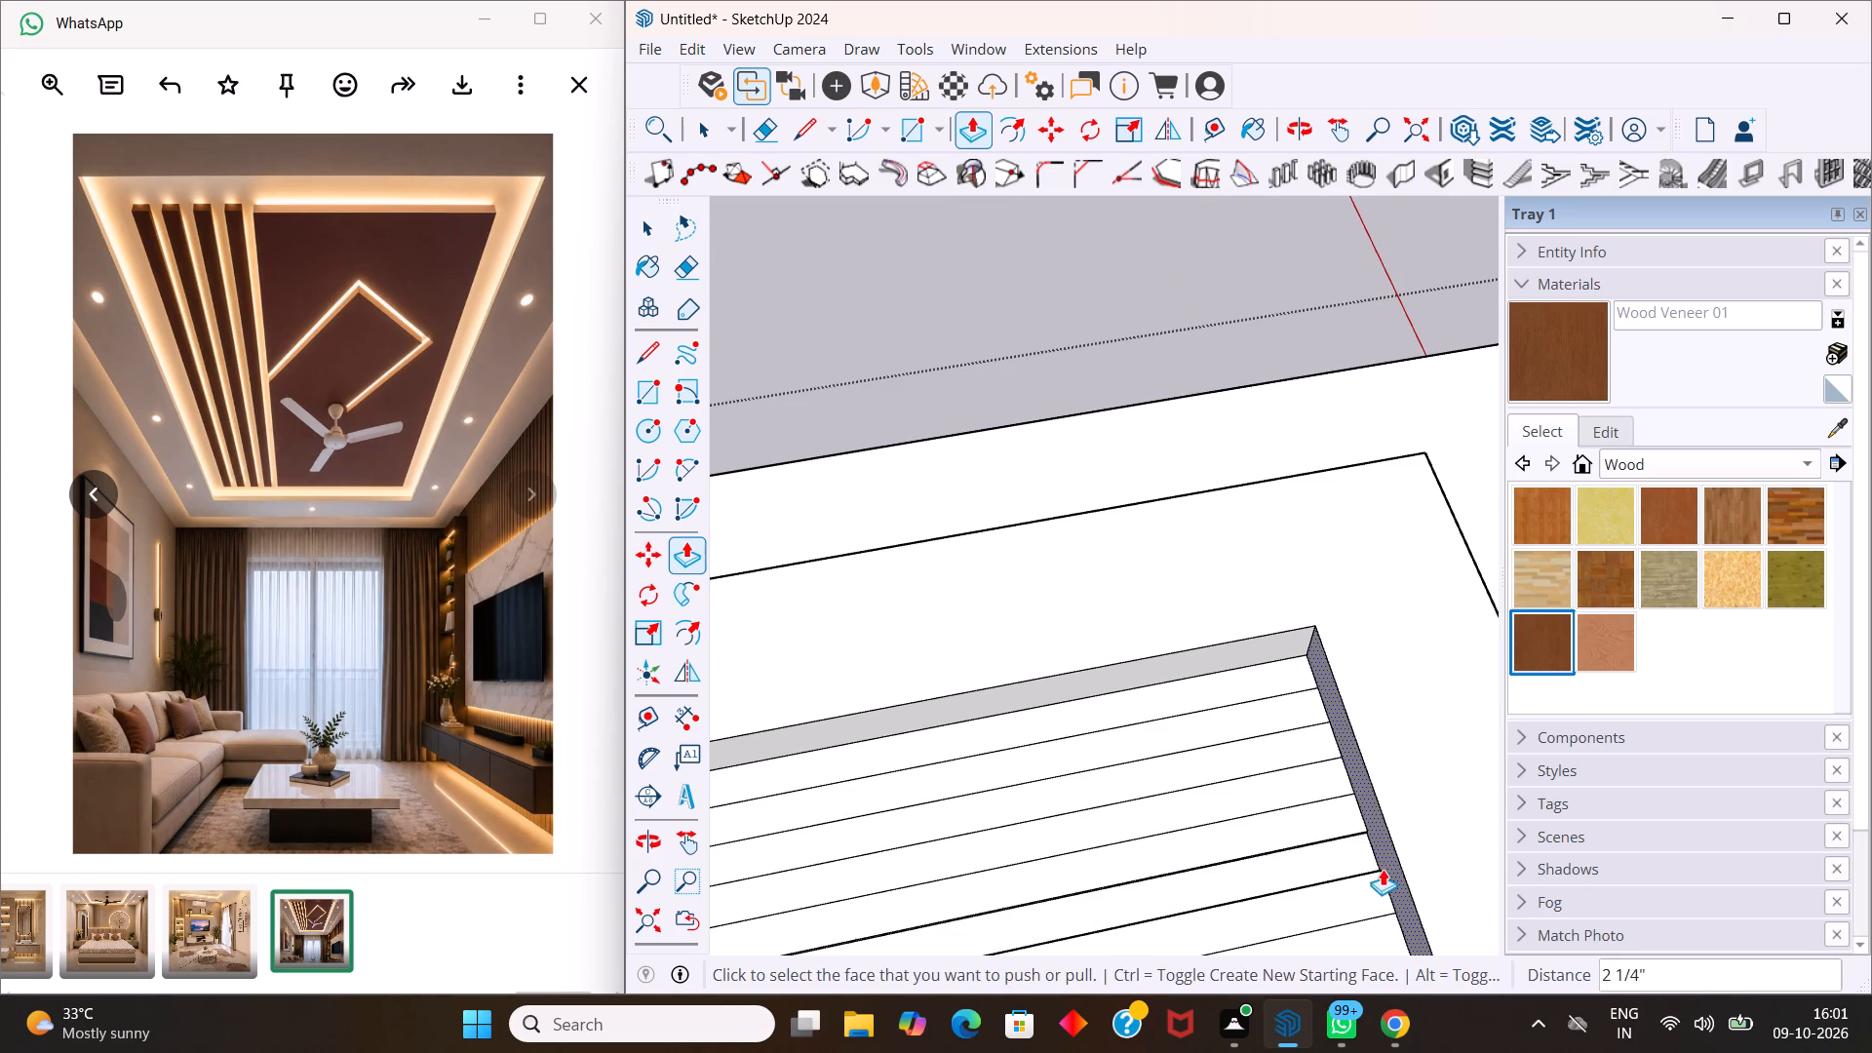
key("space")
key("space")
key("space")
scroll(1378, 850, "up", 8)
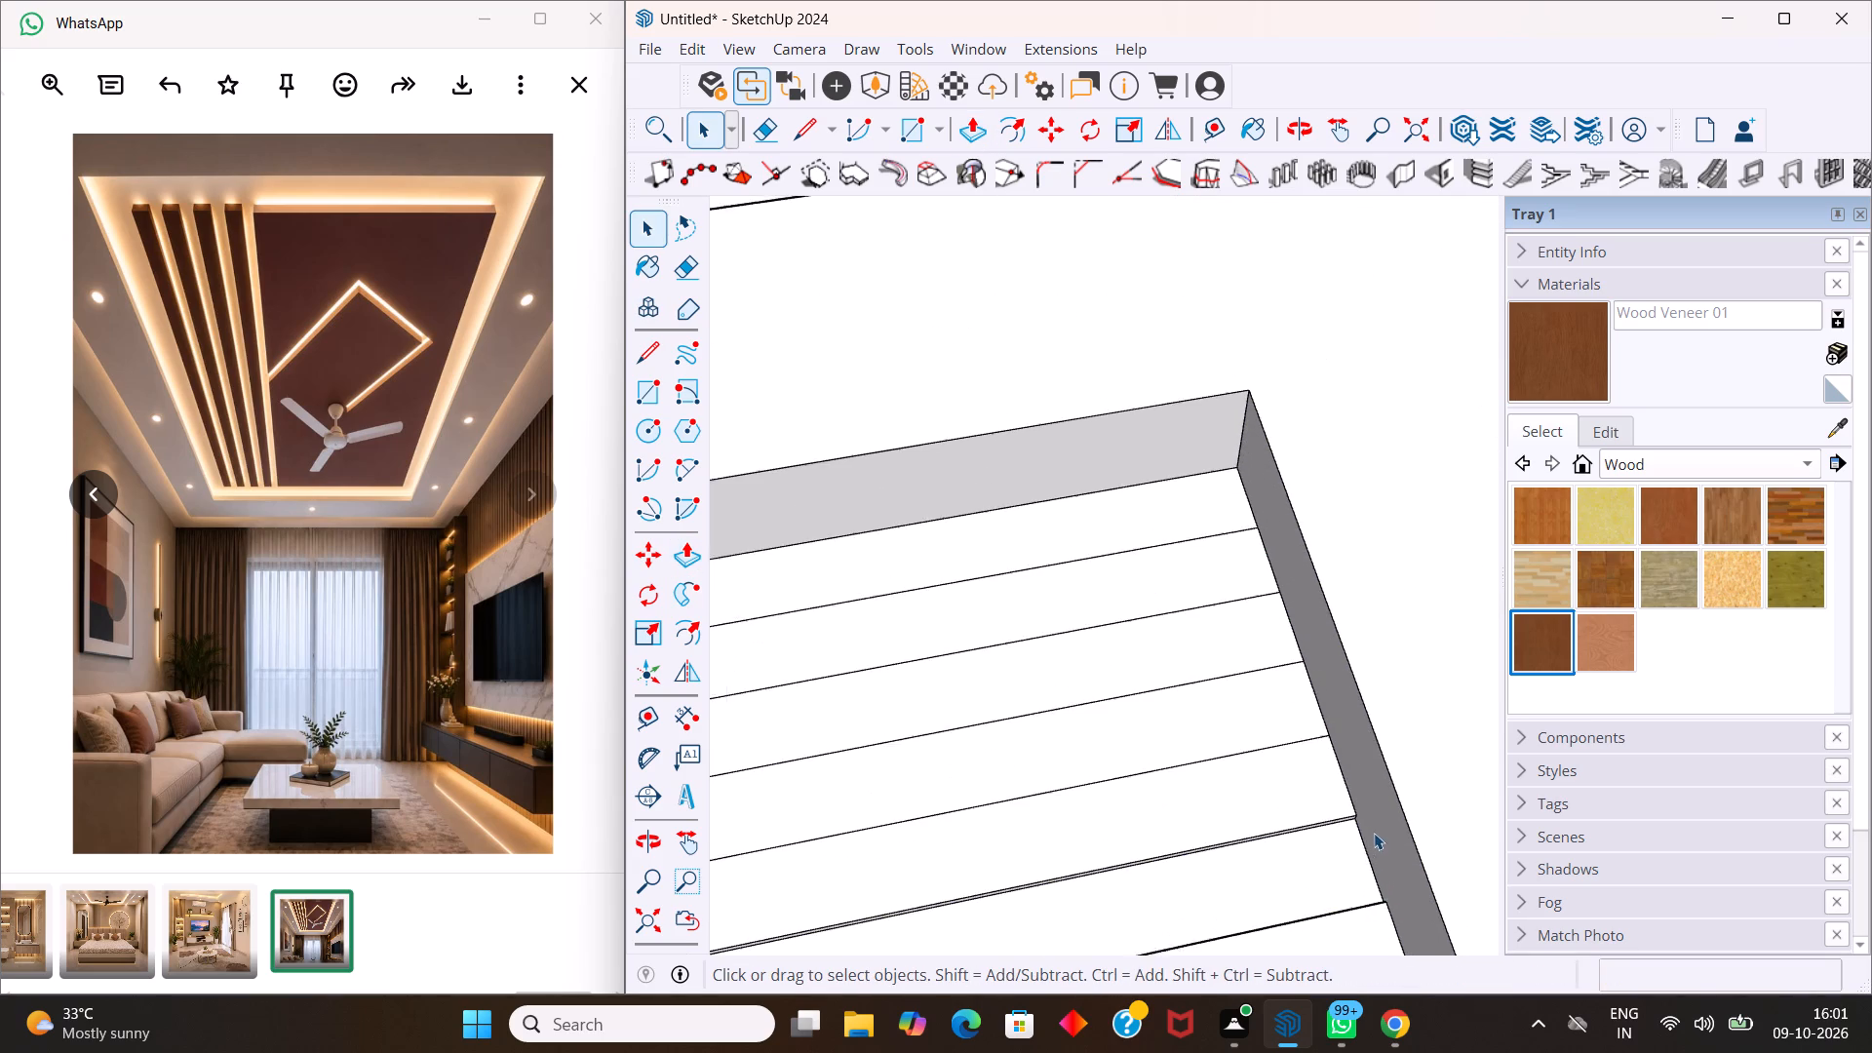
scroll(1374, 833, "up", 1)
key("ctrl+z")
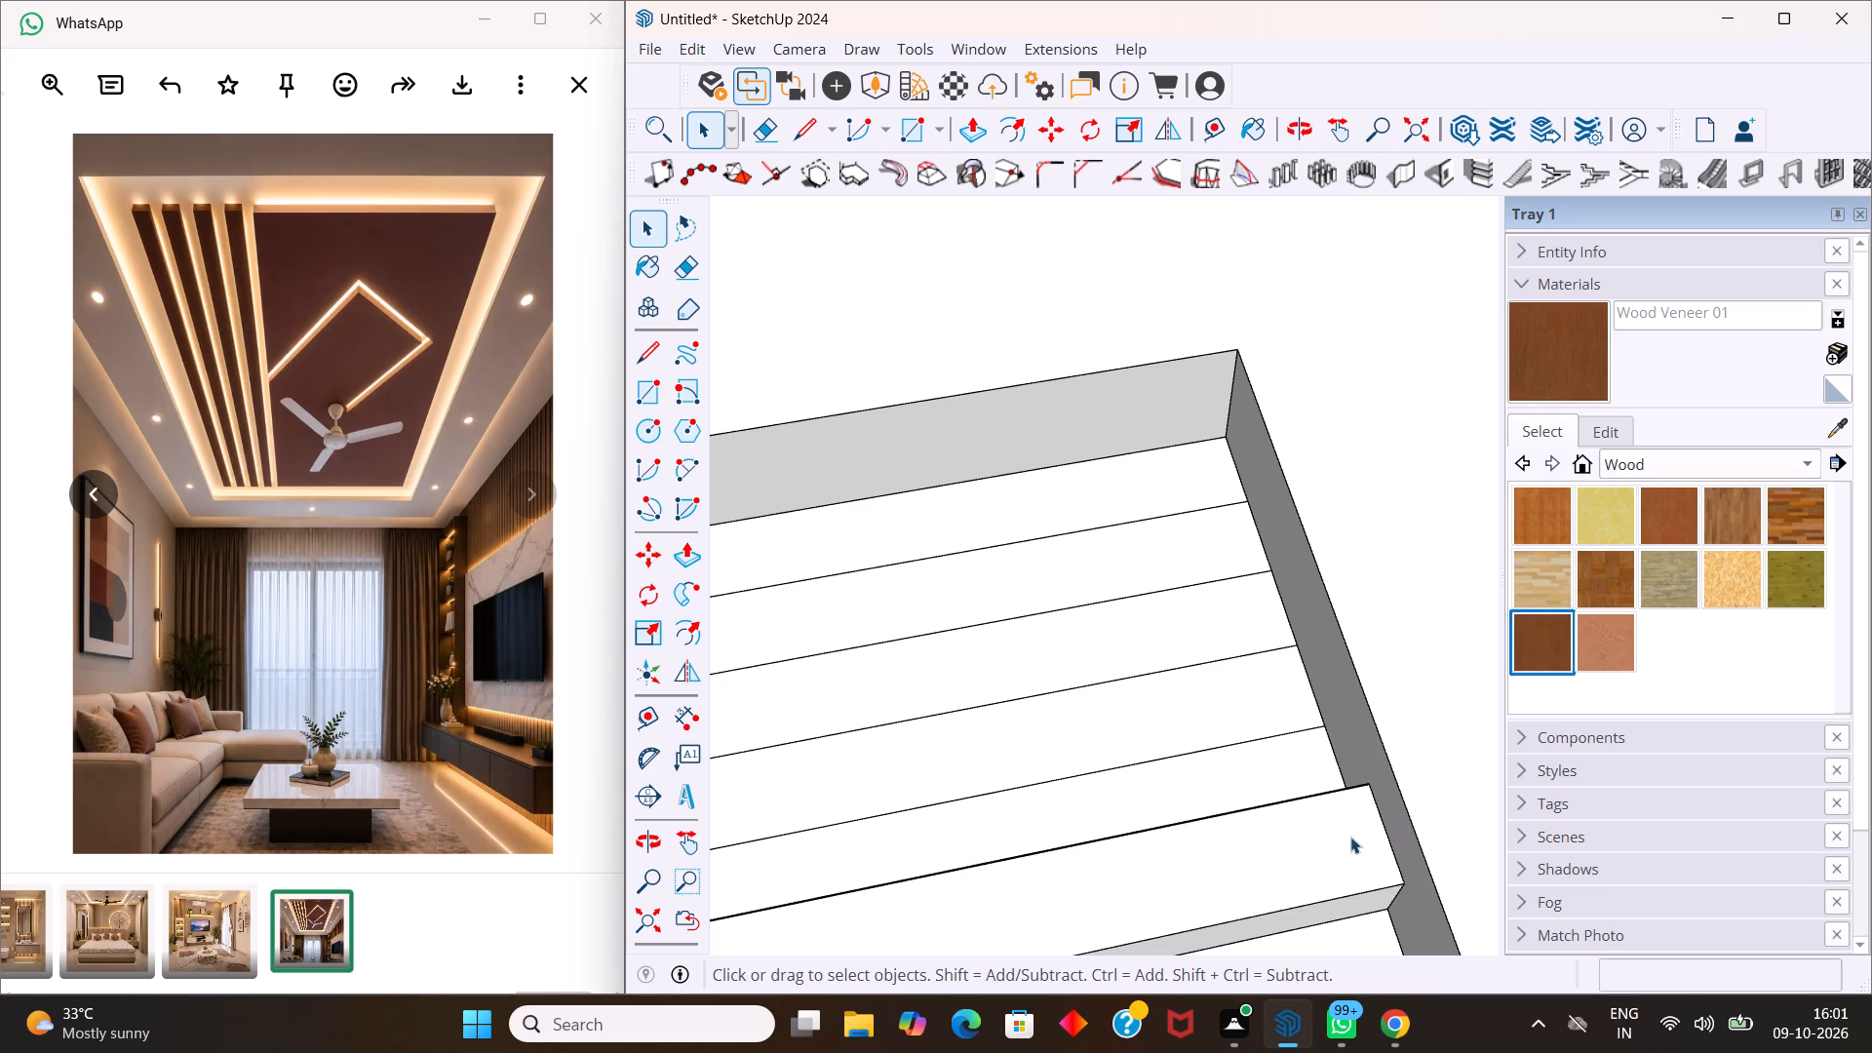
Push/Pull the third raised strip's top face down flush with the recess floor.
key("p")
left_click_drag(1354, 846, 1364, 877)
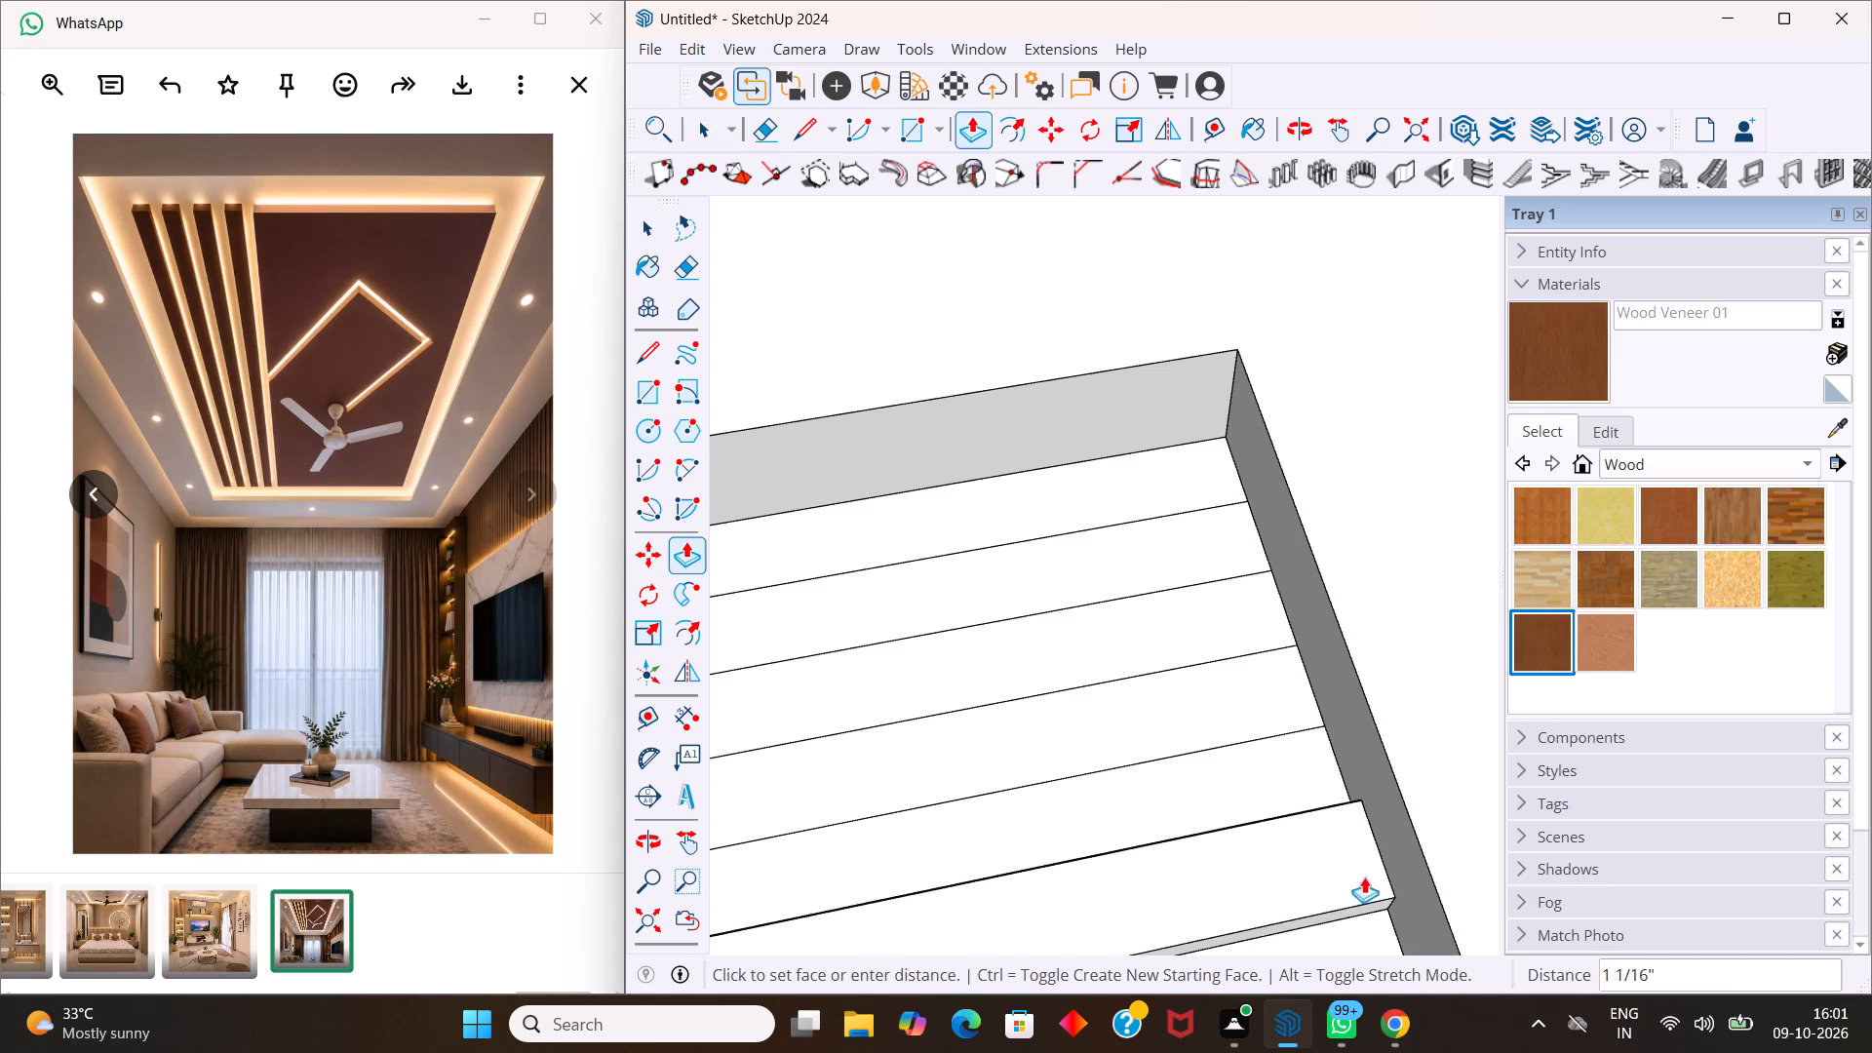
left_click_drag(1364, 877, 1384, 906)
key("space")
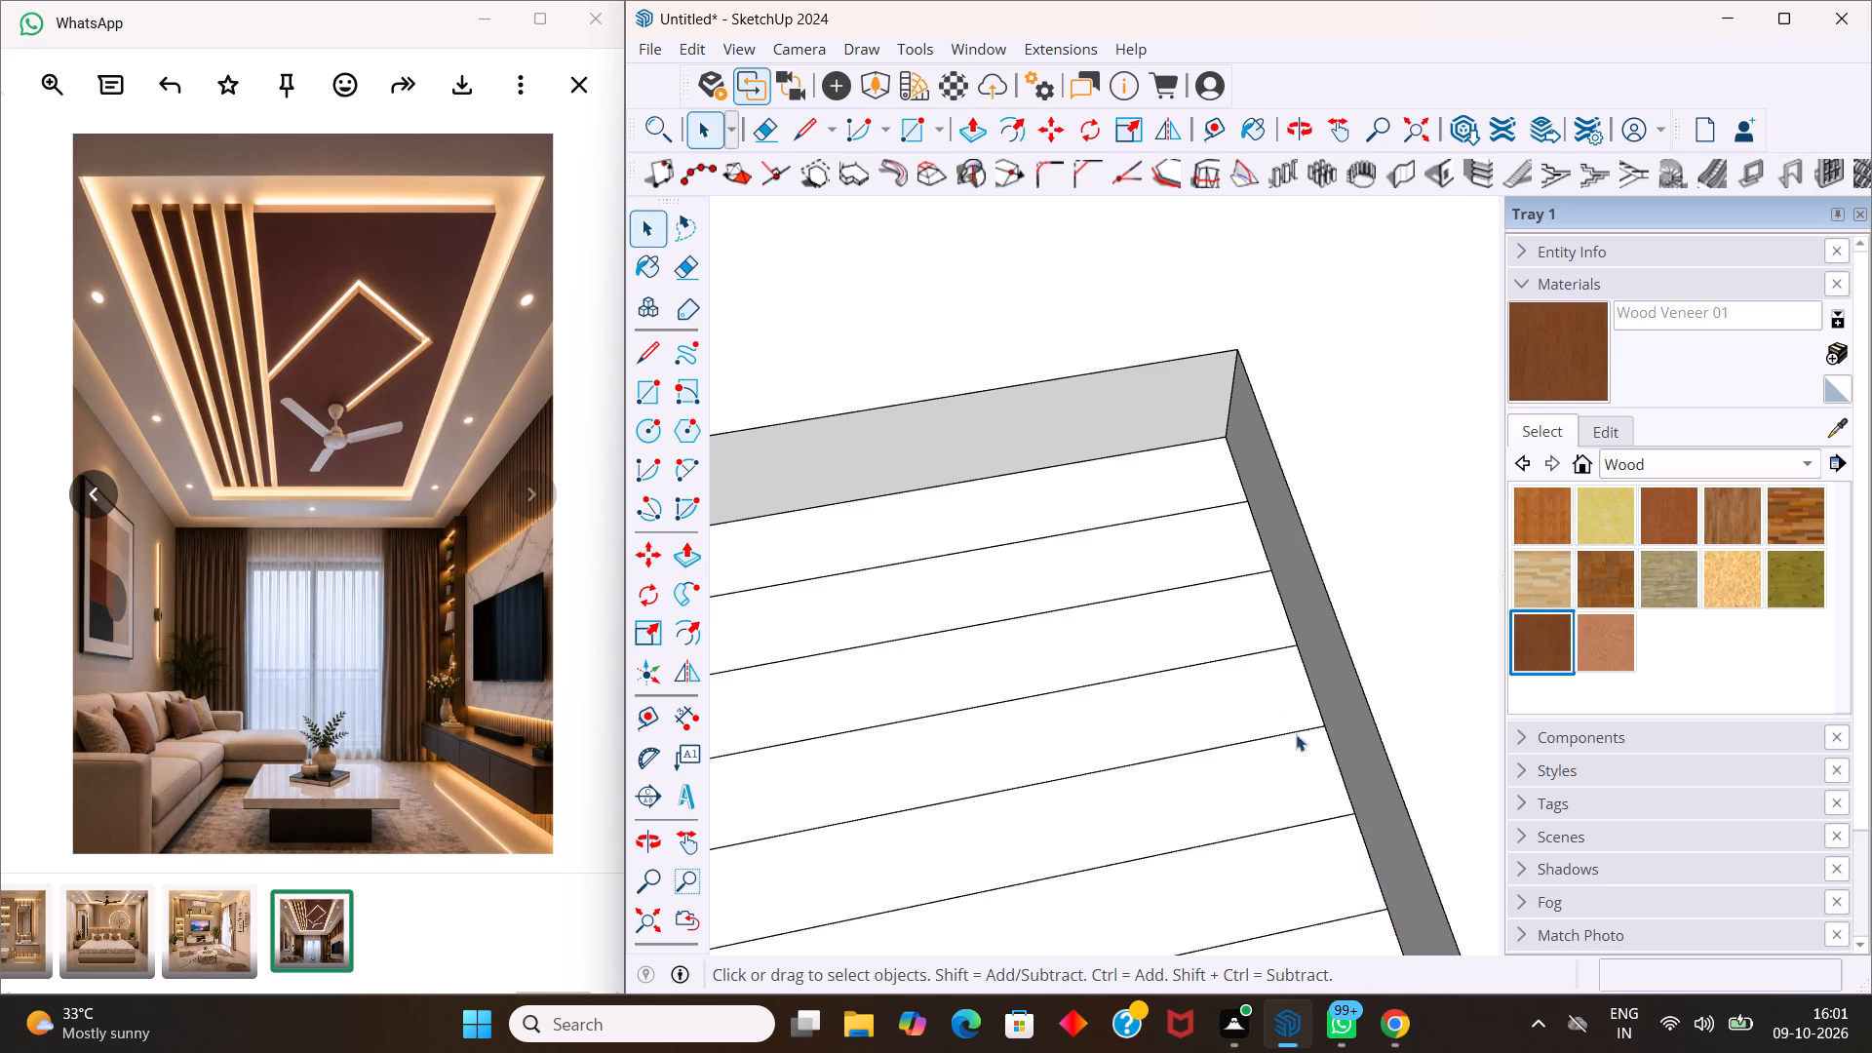
Push/Pull the ceiling's inner border face around the recess 2" down toward the recess floor.
scroll(1252, 504, "down", 15)
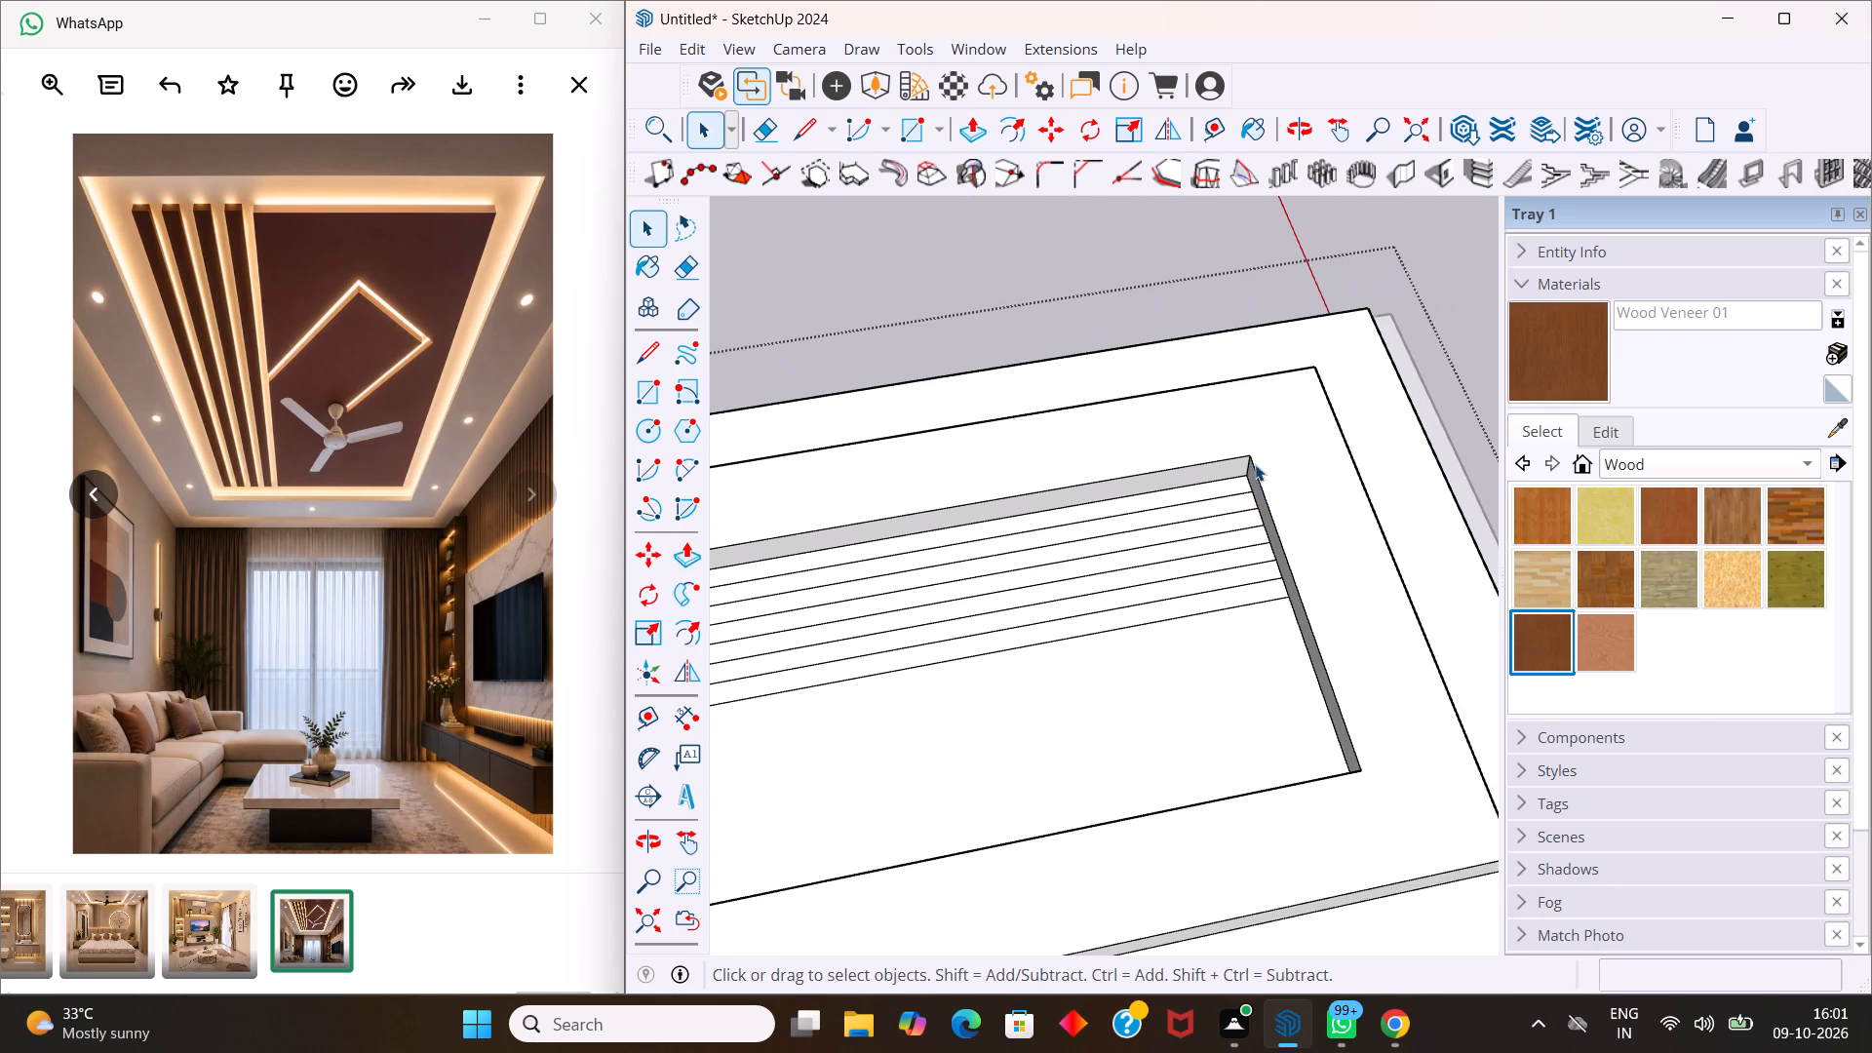
scroll(1255, 464, "down", 14)
middle_click_drag(1294, 489, 1284, 447)
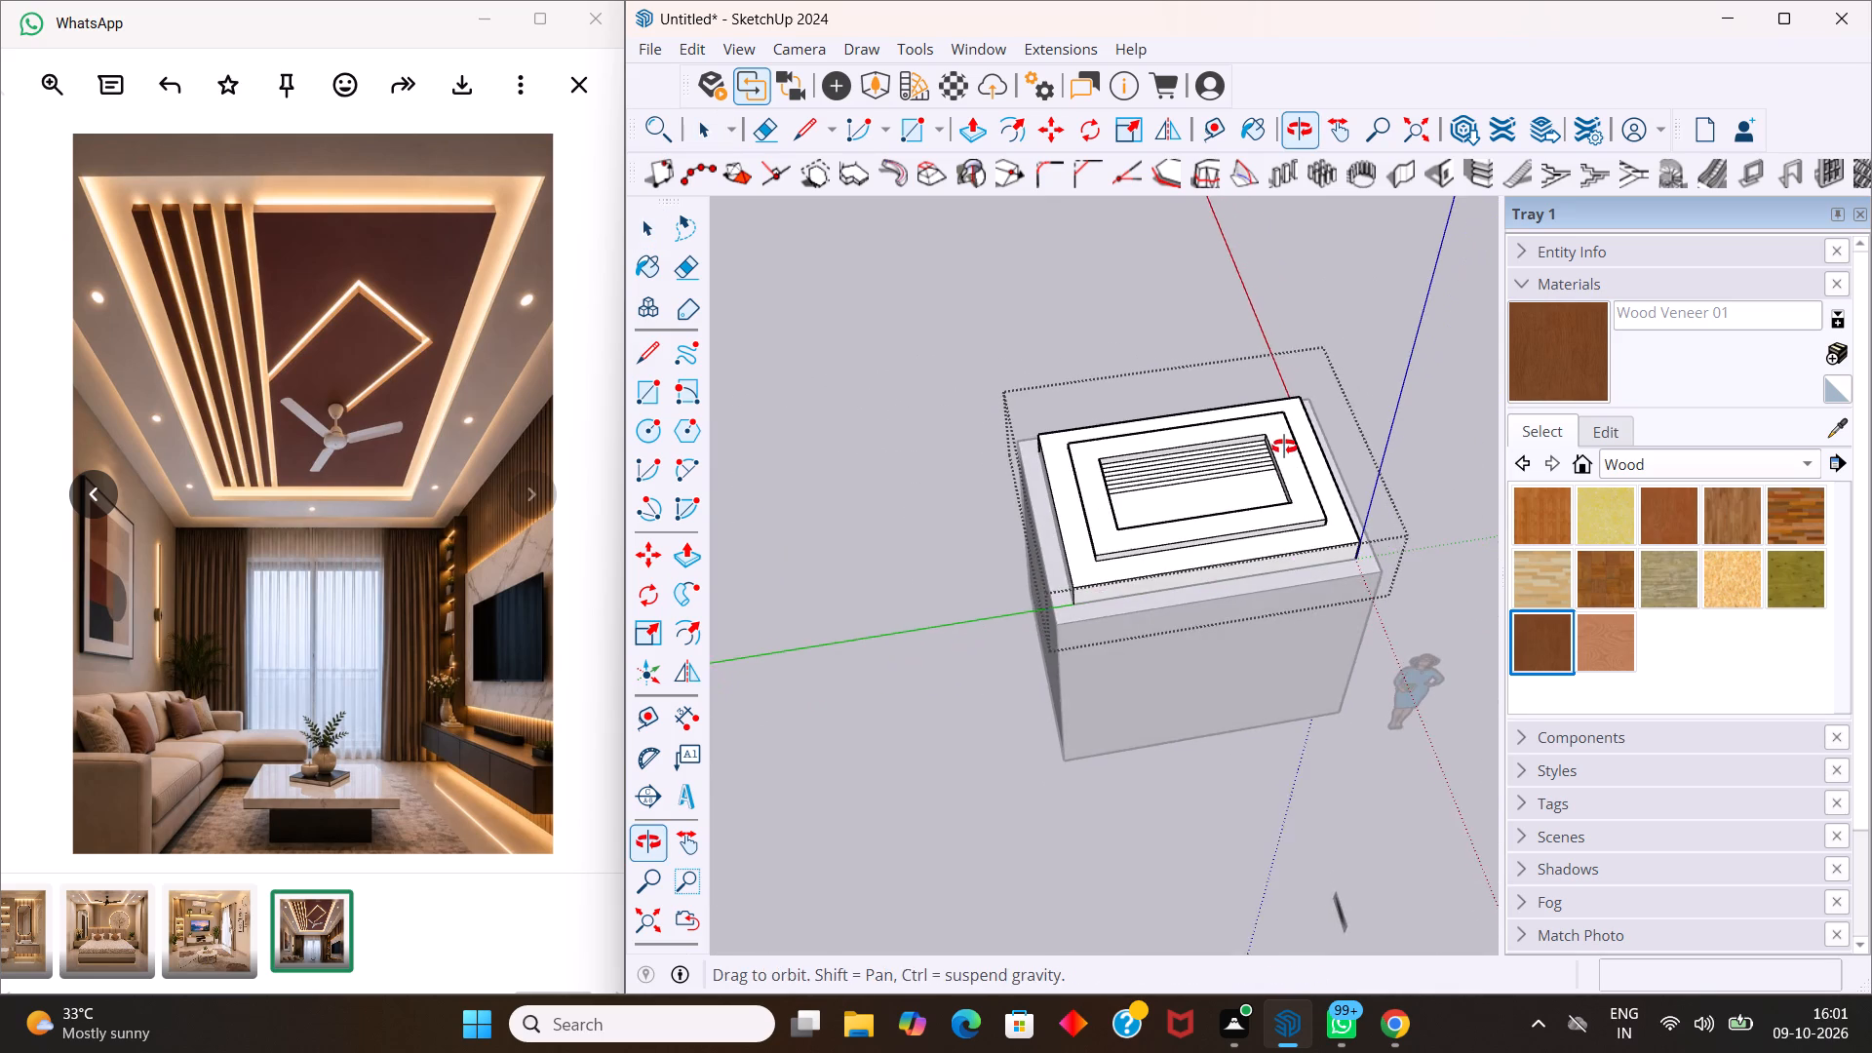
middle_click_drag(1284, 447, 1282, 444)
scroll(1280, 432, "up", 5)
left_click(1279, 429)
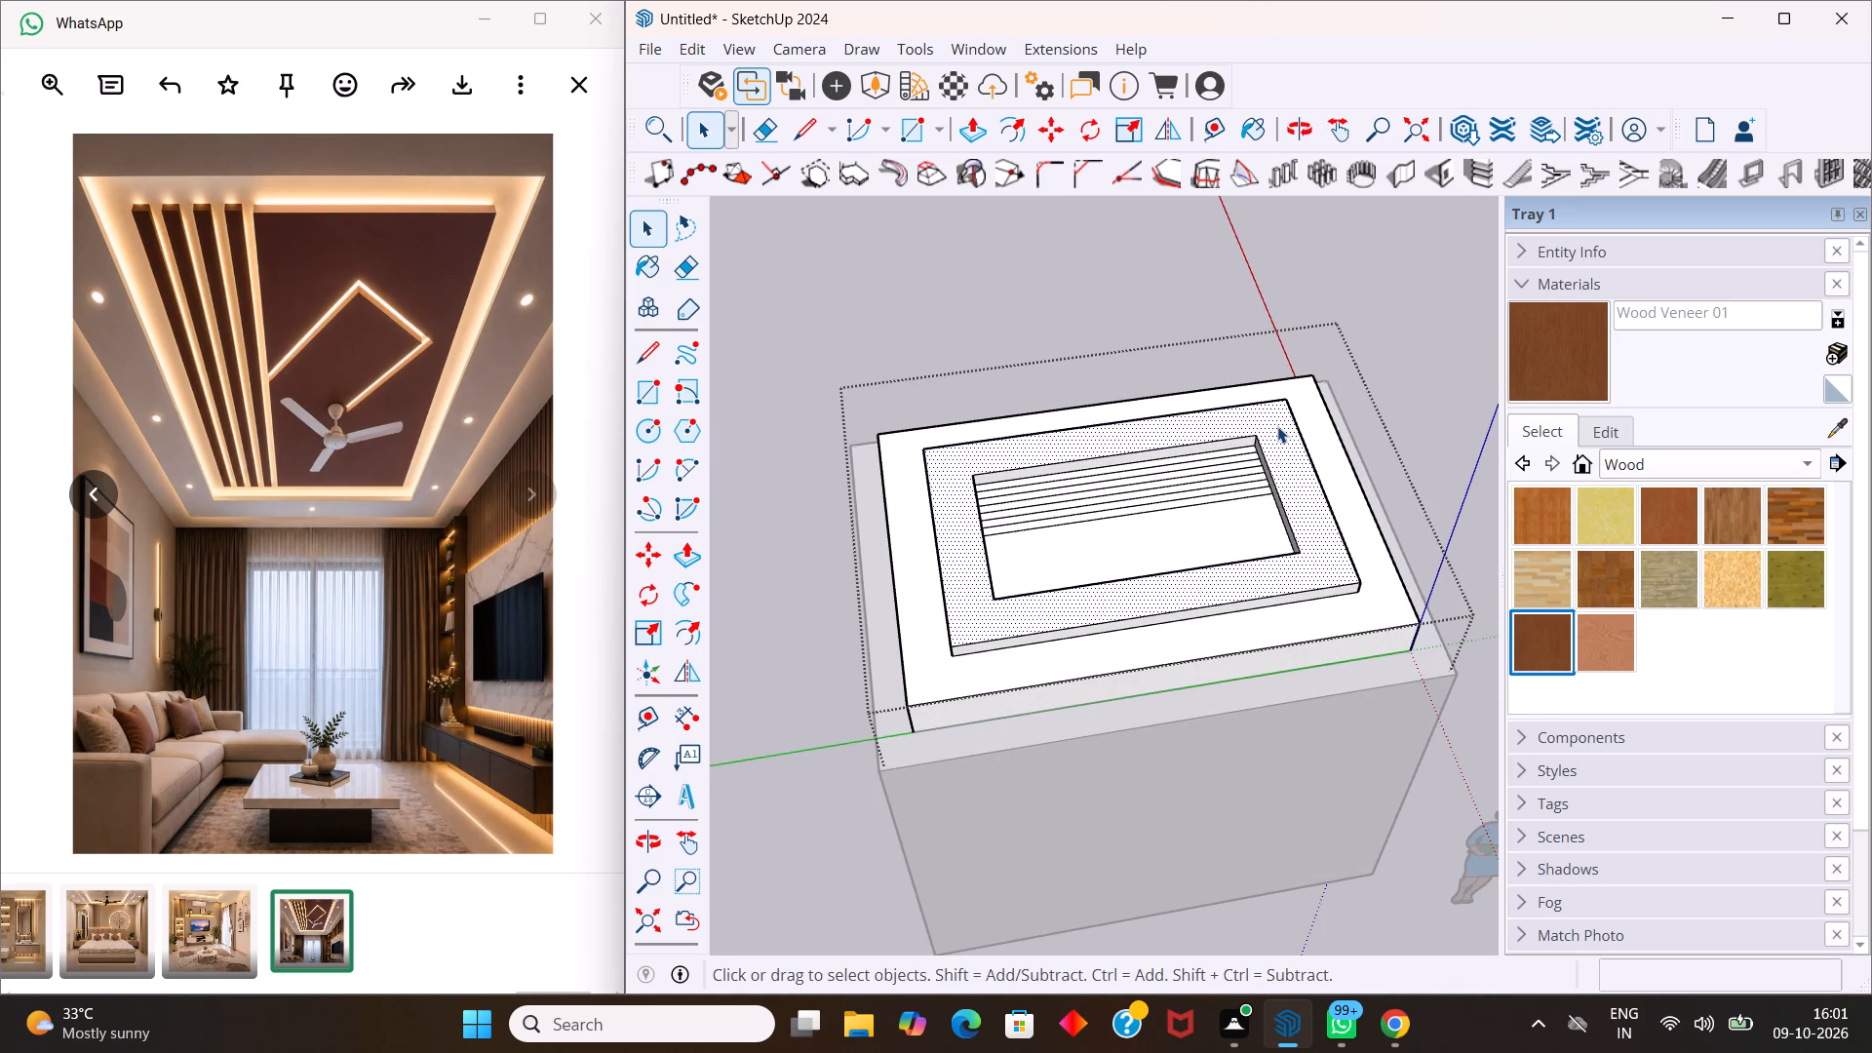
key("p")
left_click_drag(1277, 424, 1279, 432)
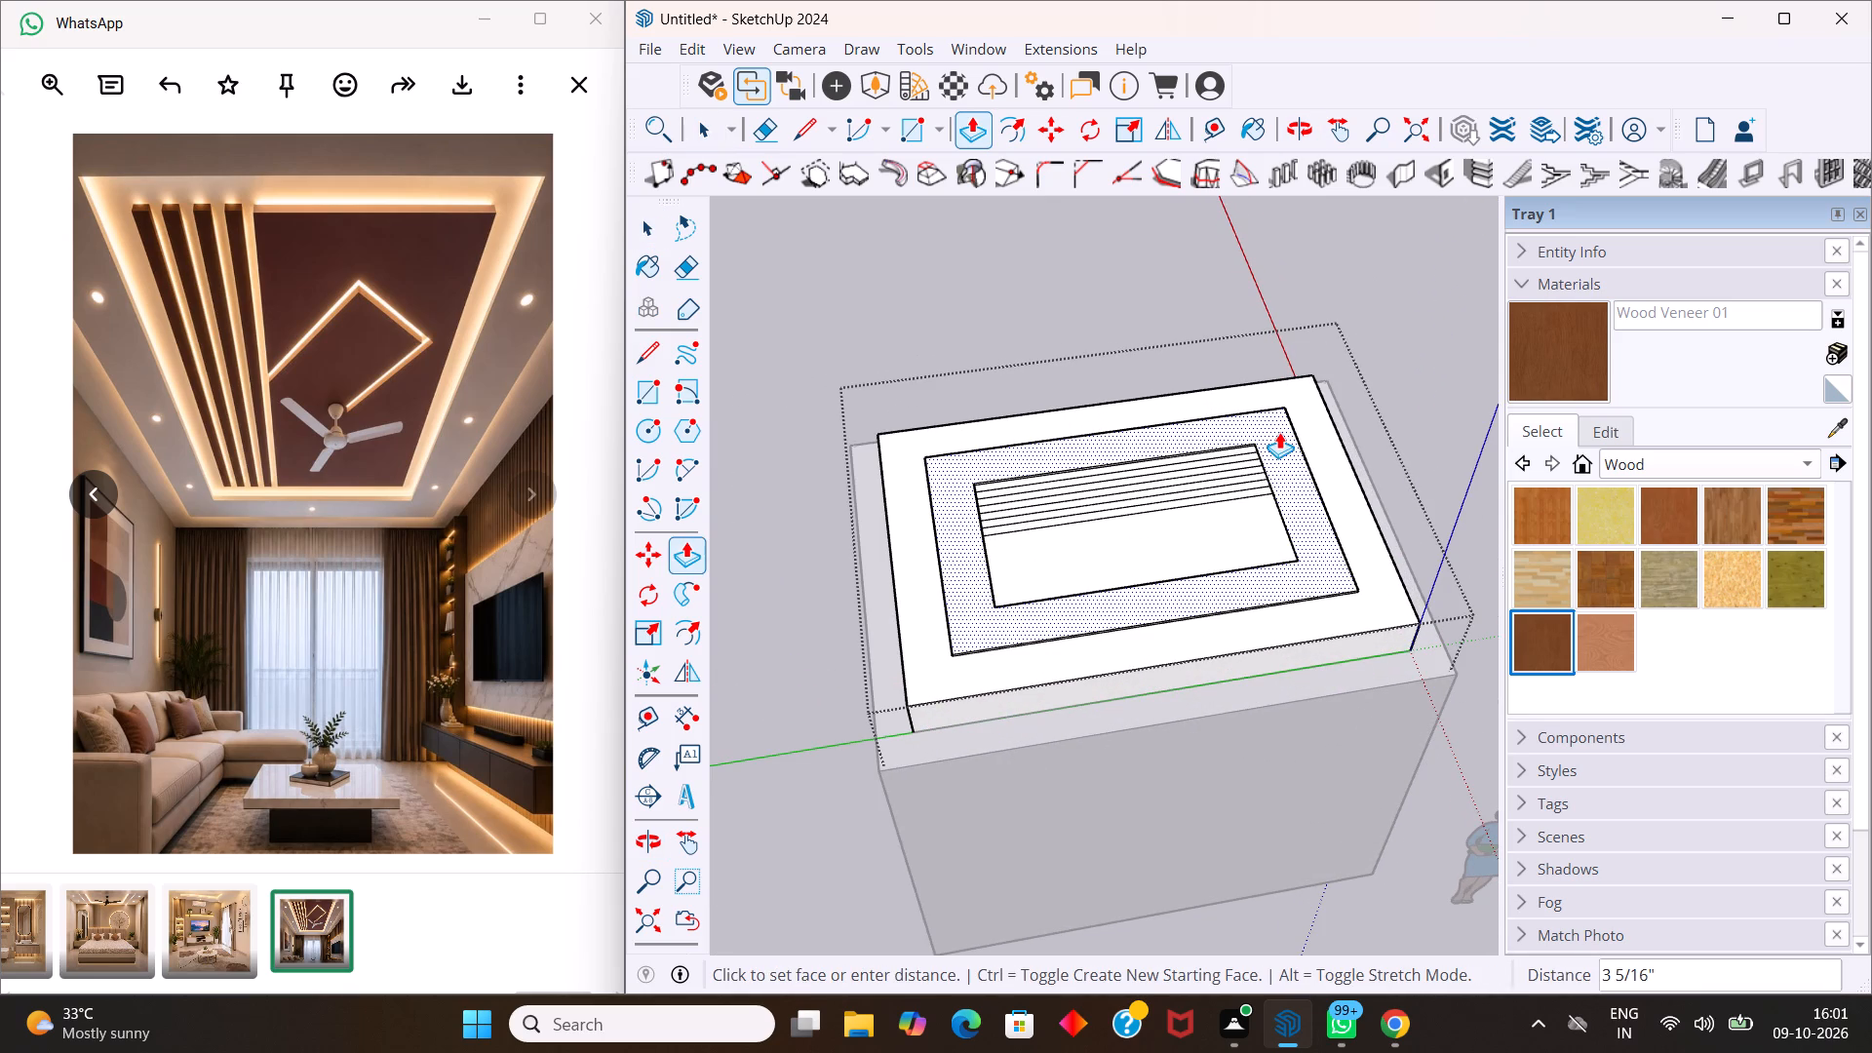
left_click_drag(1279, 432, 1280, 435)
key("2")
key("Return")
key("space")
Examine the recess and the parallel strip divisions on its floor up close.
scroll(1280, 477, "up", 1)
middle_click_drag(1280, 478, 1143, 472)
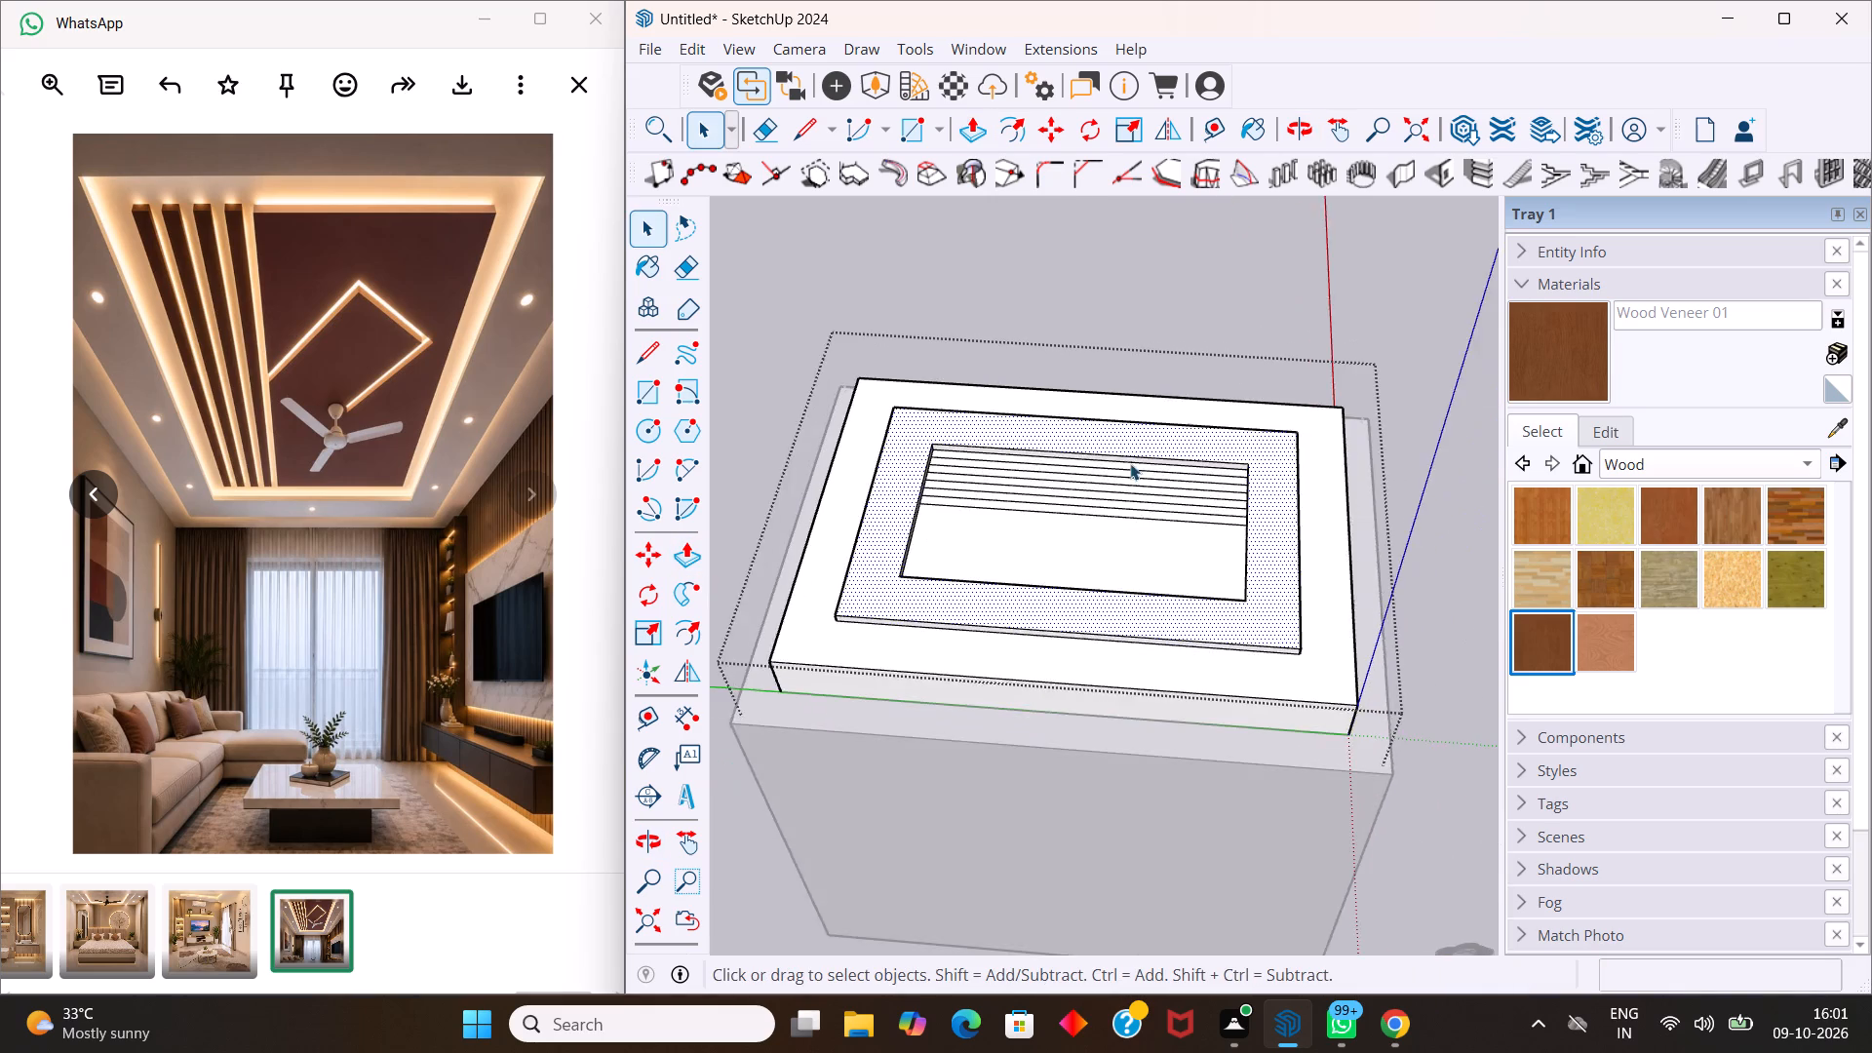
scroll(1130, 462, "up", 7)
middle_click_drag(1172, 476, 1250, 431)
scroll(1247, 427, "up", 5)
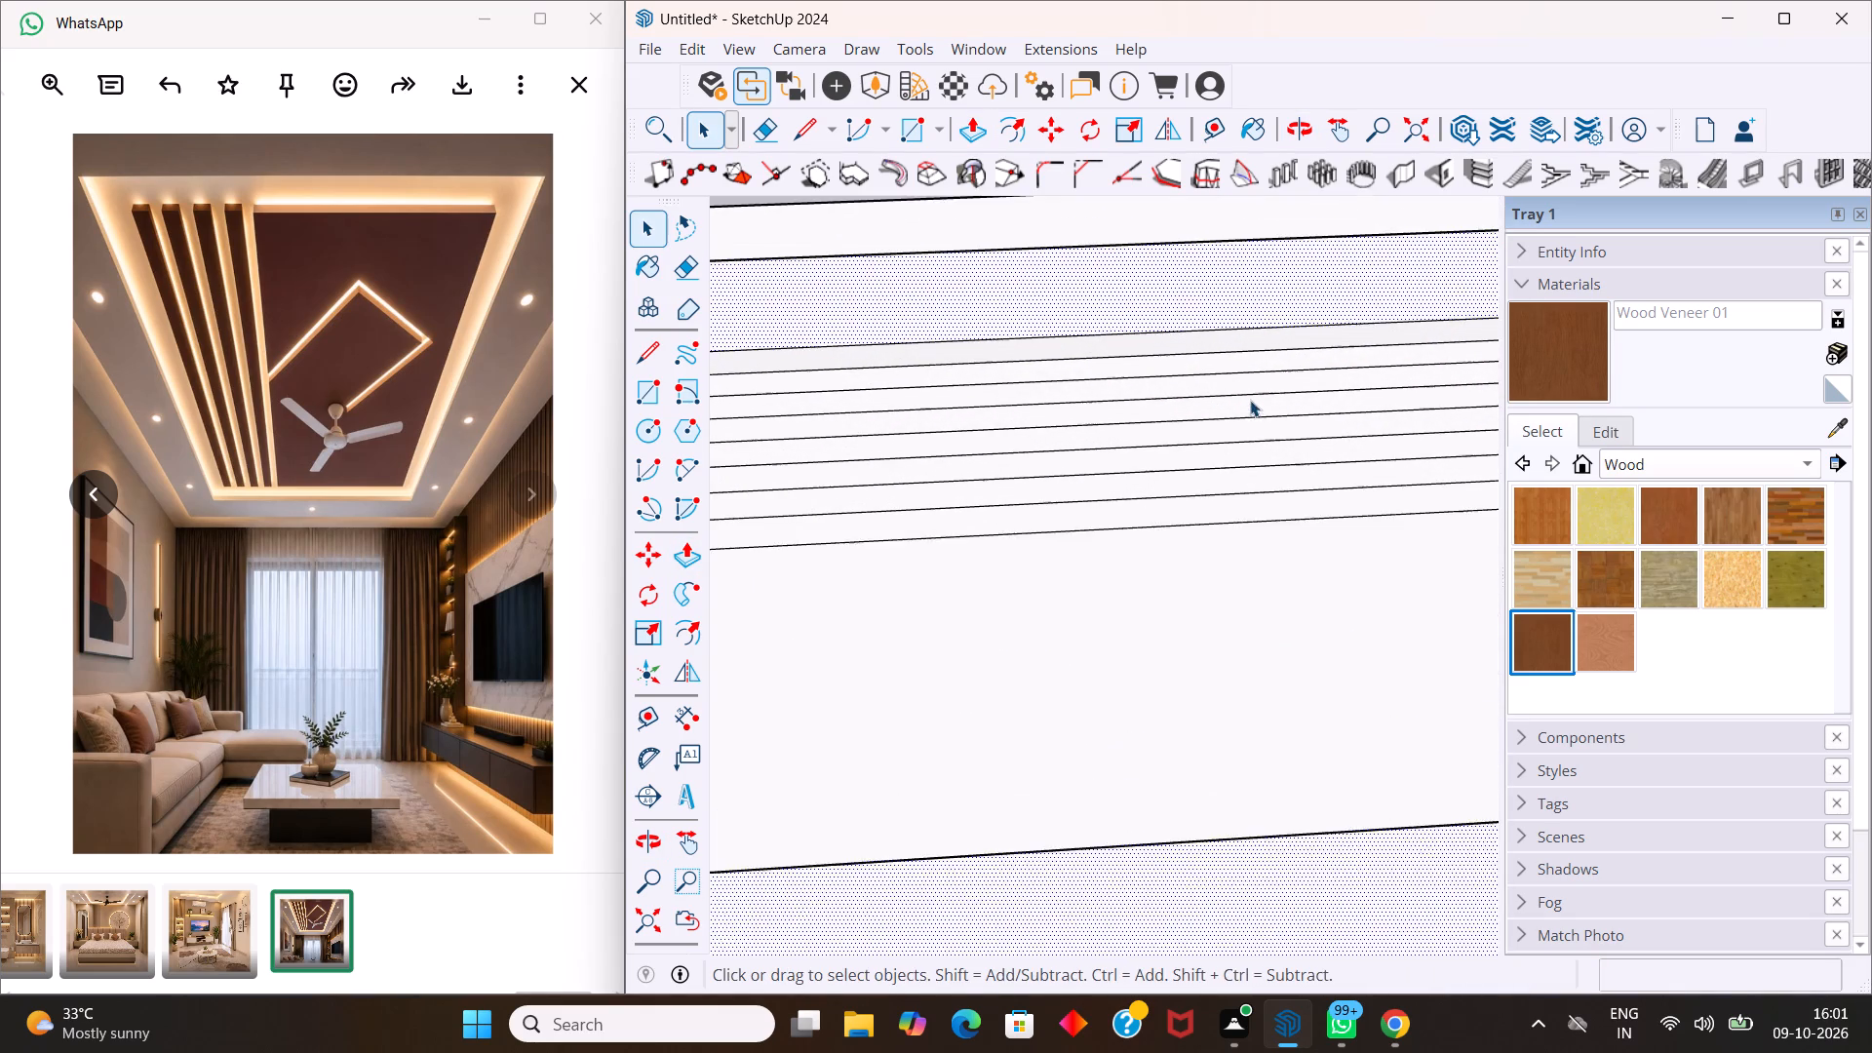
middle_click_drag(1259, 417, 1326, 604)
scroll(1259, 326, "down", 5)
scroll(1259, 322, "up", 5)
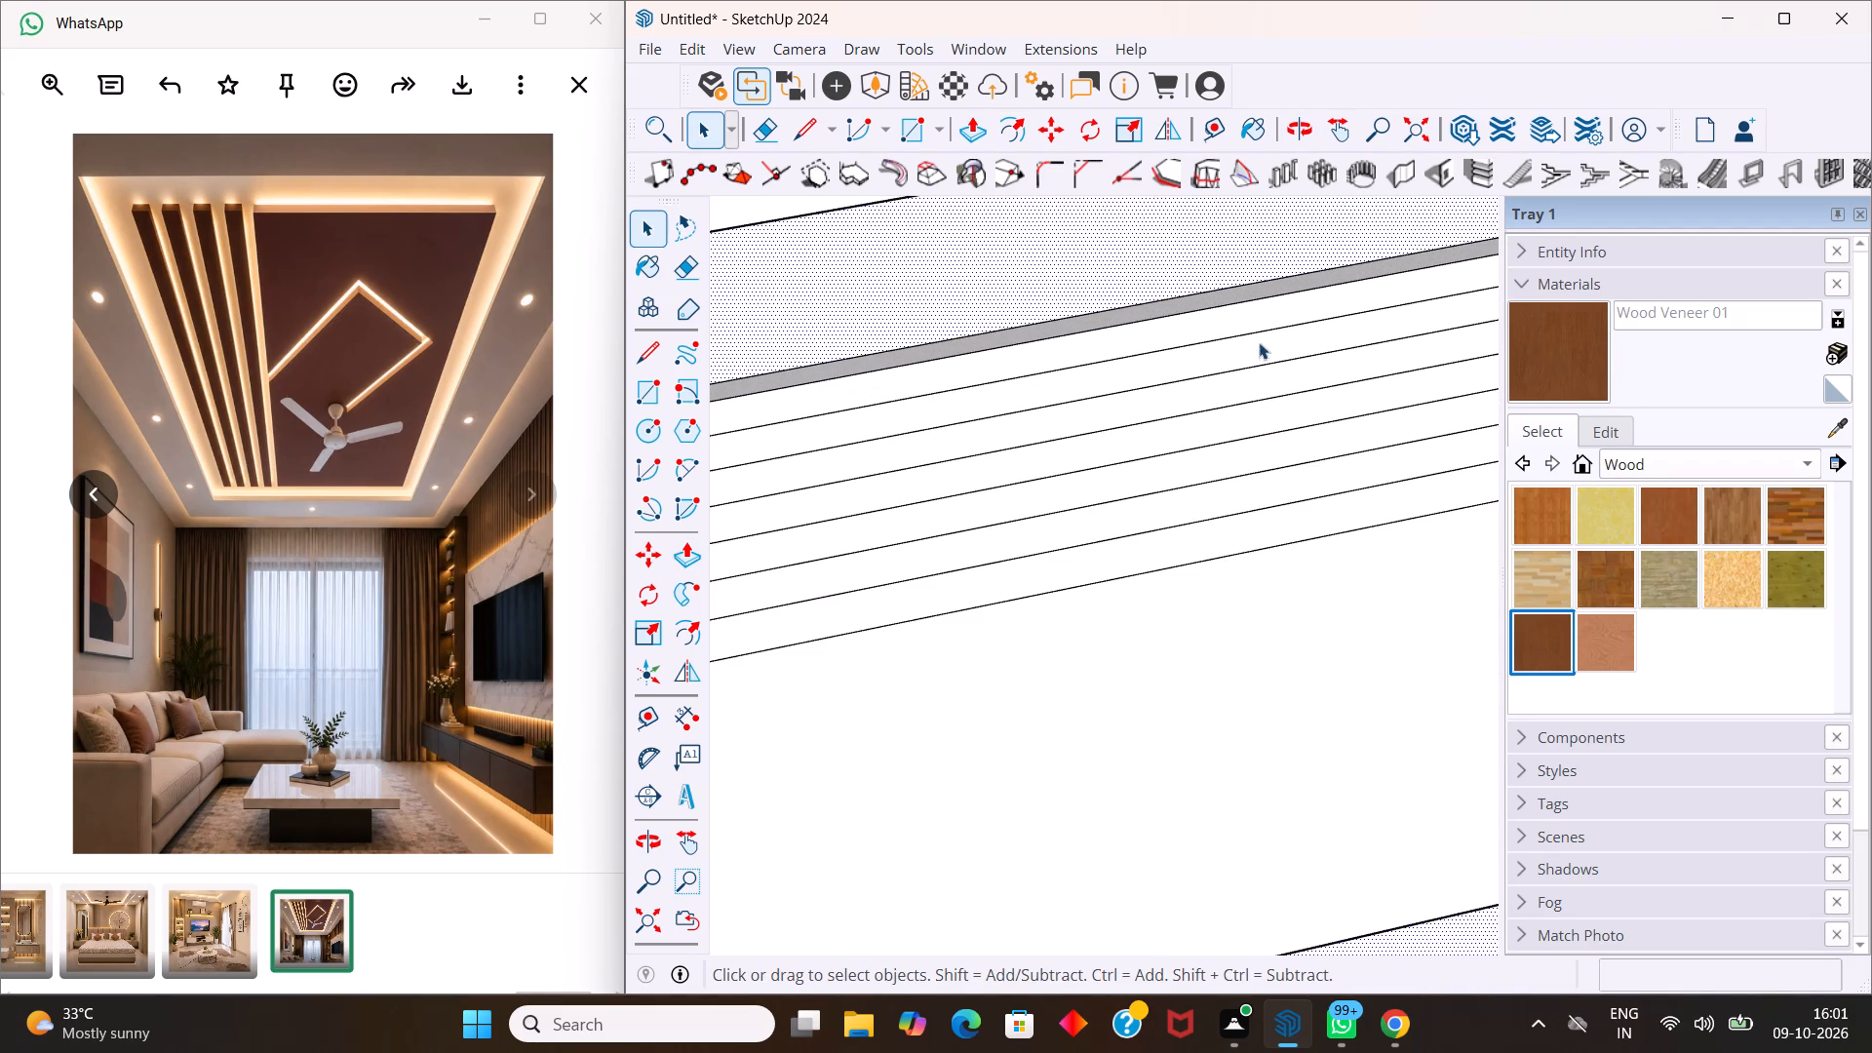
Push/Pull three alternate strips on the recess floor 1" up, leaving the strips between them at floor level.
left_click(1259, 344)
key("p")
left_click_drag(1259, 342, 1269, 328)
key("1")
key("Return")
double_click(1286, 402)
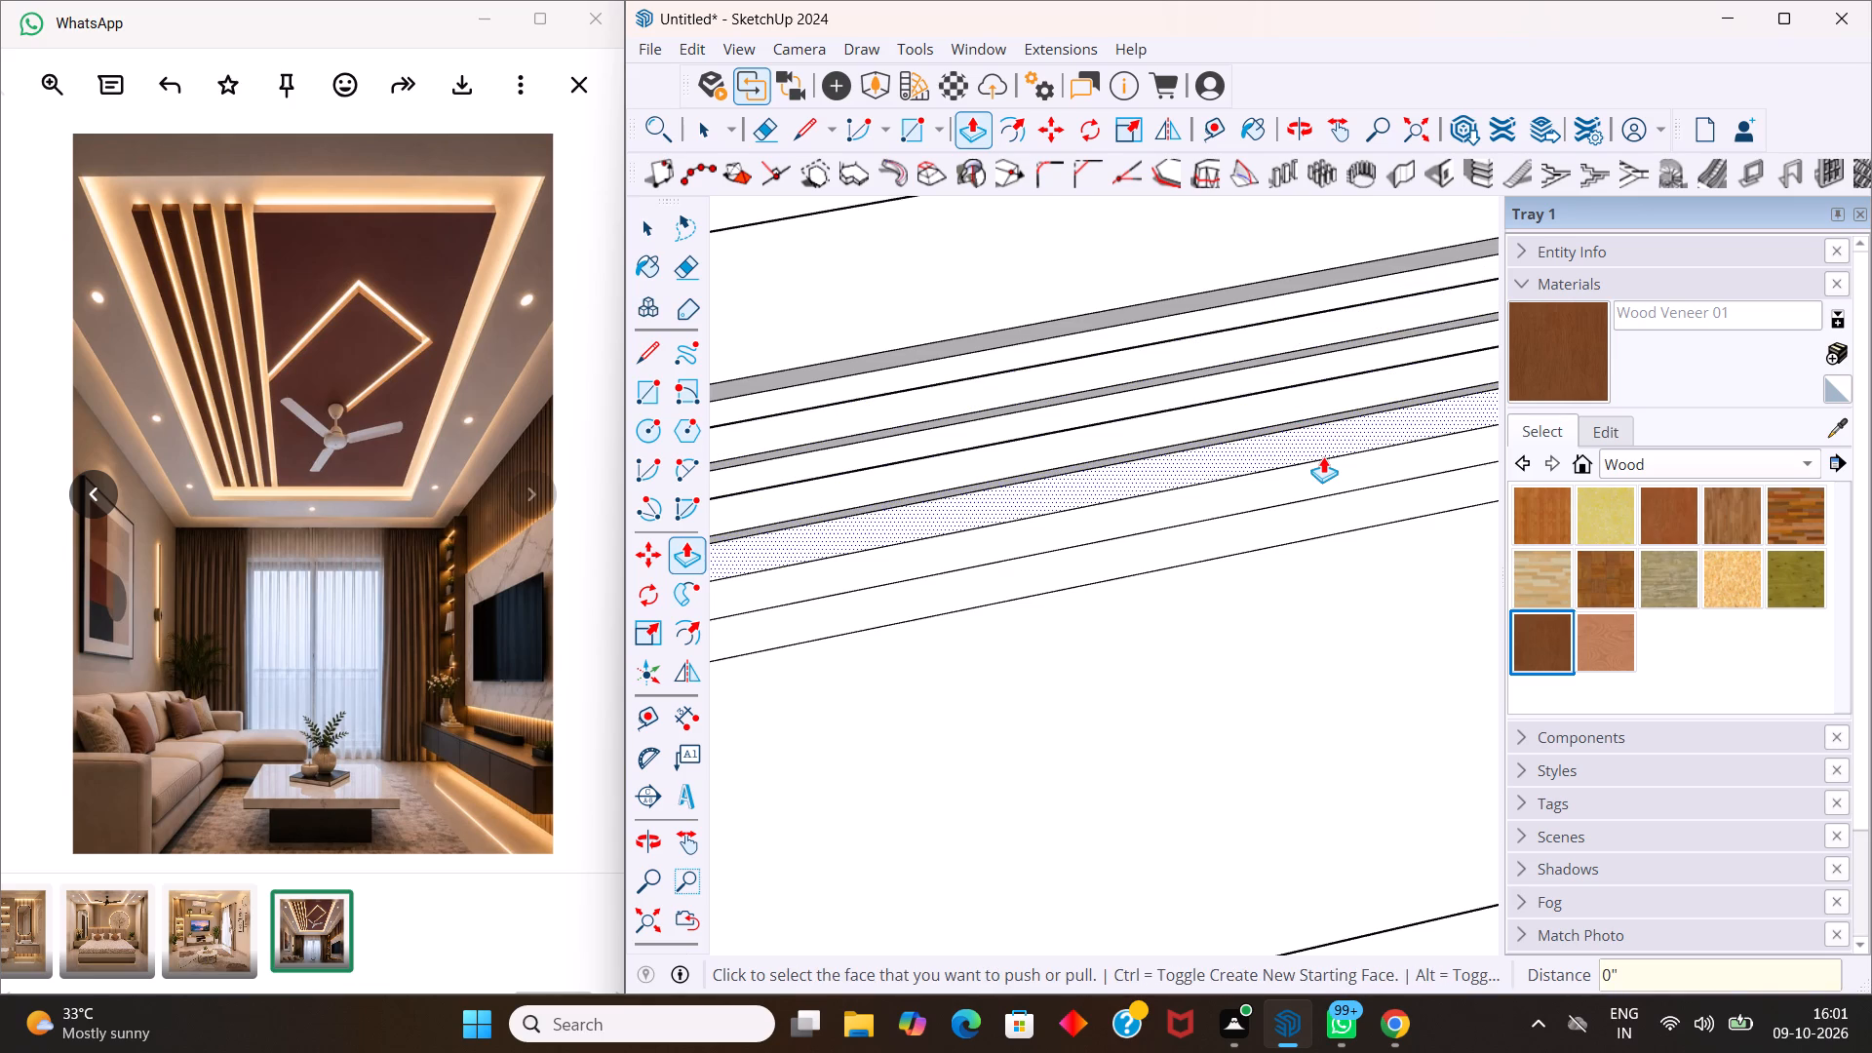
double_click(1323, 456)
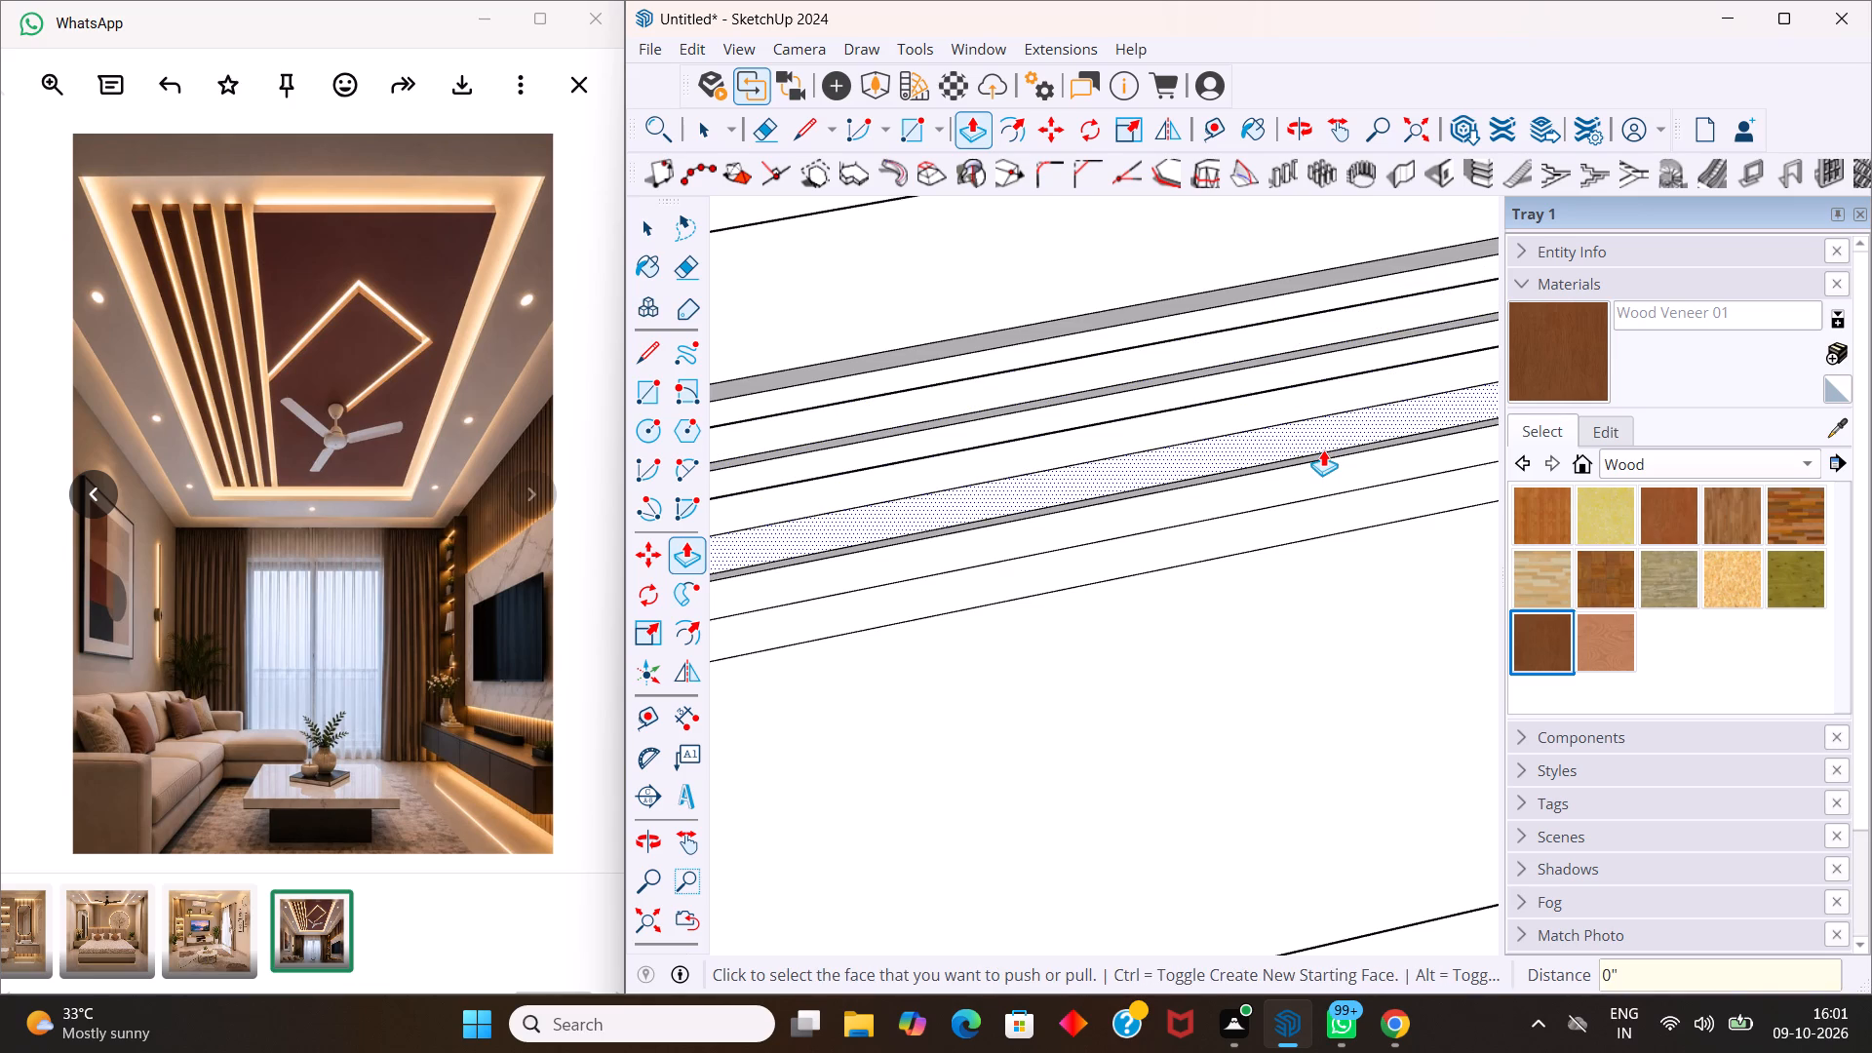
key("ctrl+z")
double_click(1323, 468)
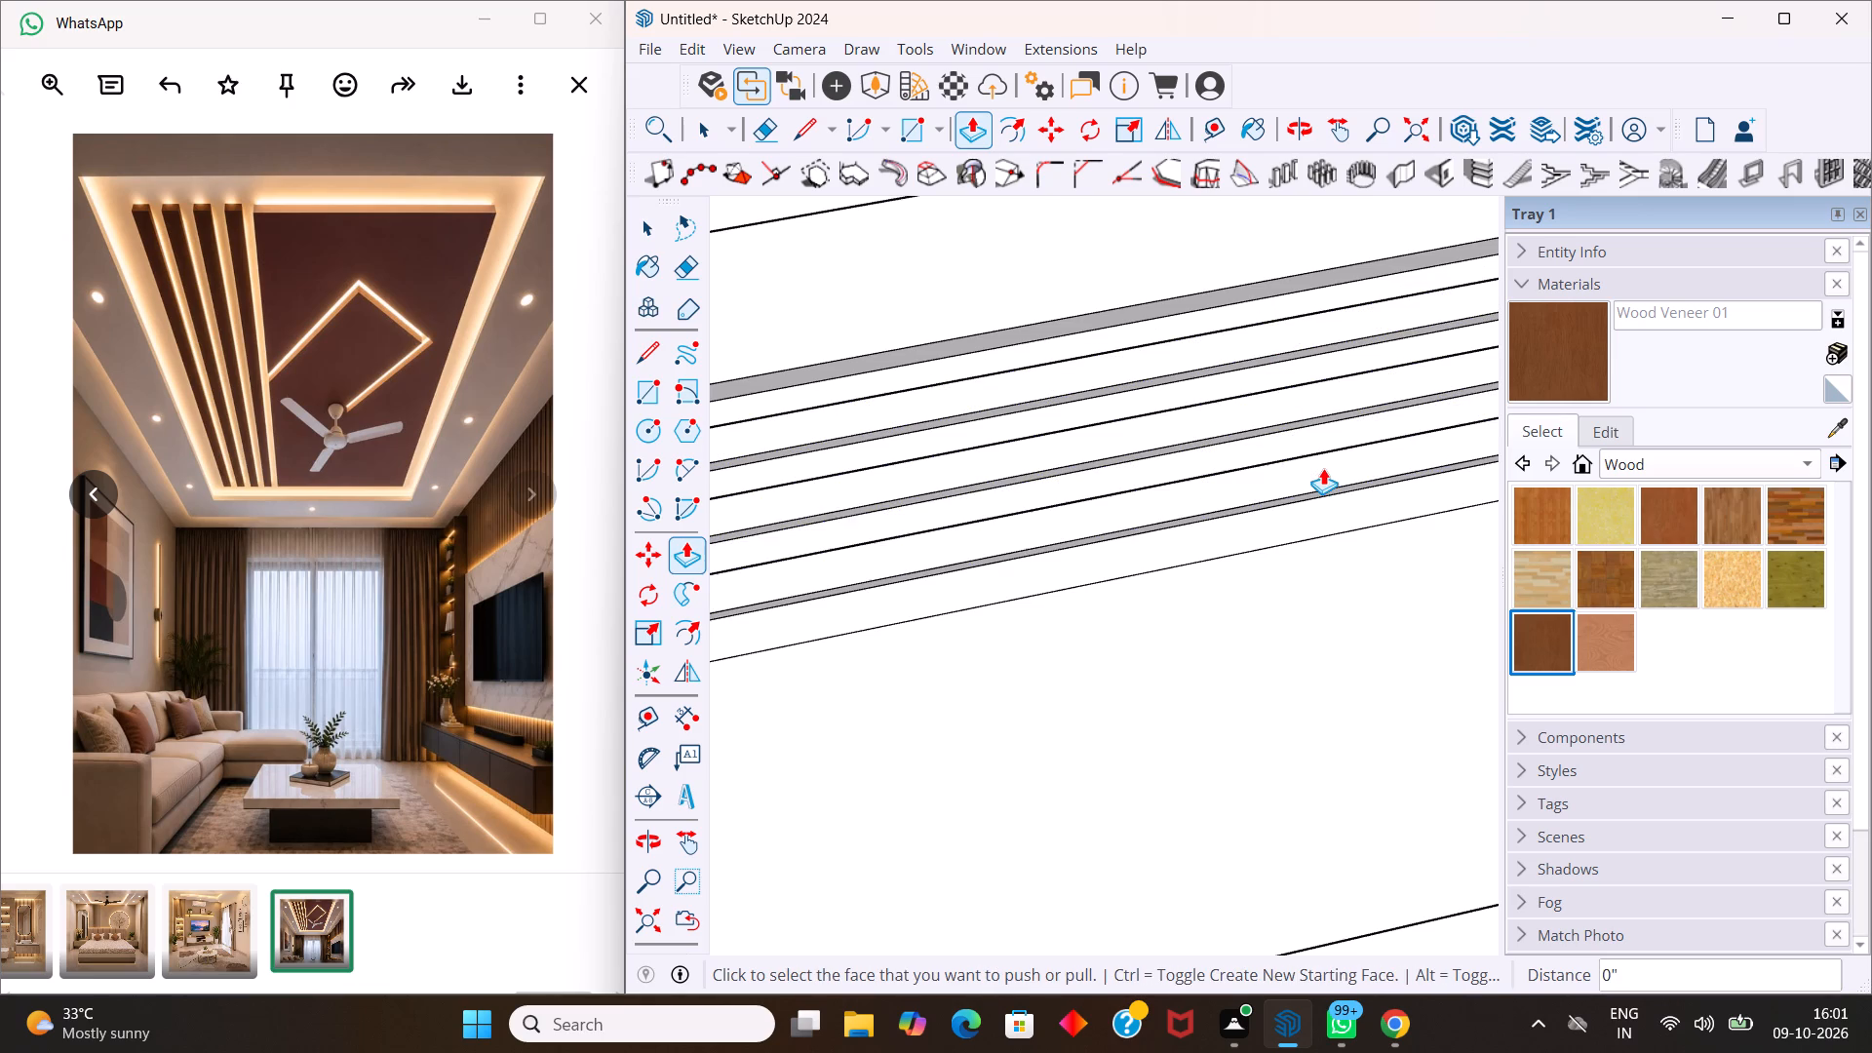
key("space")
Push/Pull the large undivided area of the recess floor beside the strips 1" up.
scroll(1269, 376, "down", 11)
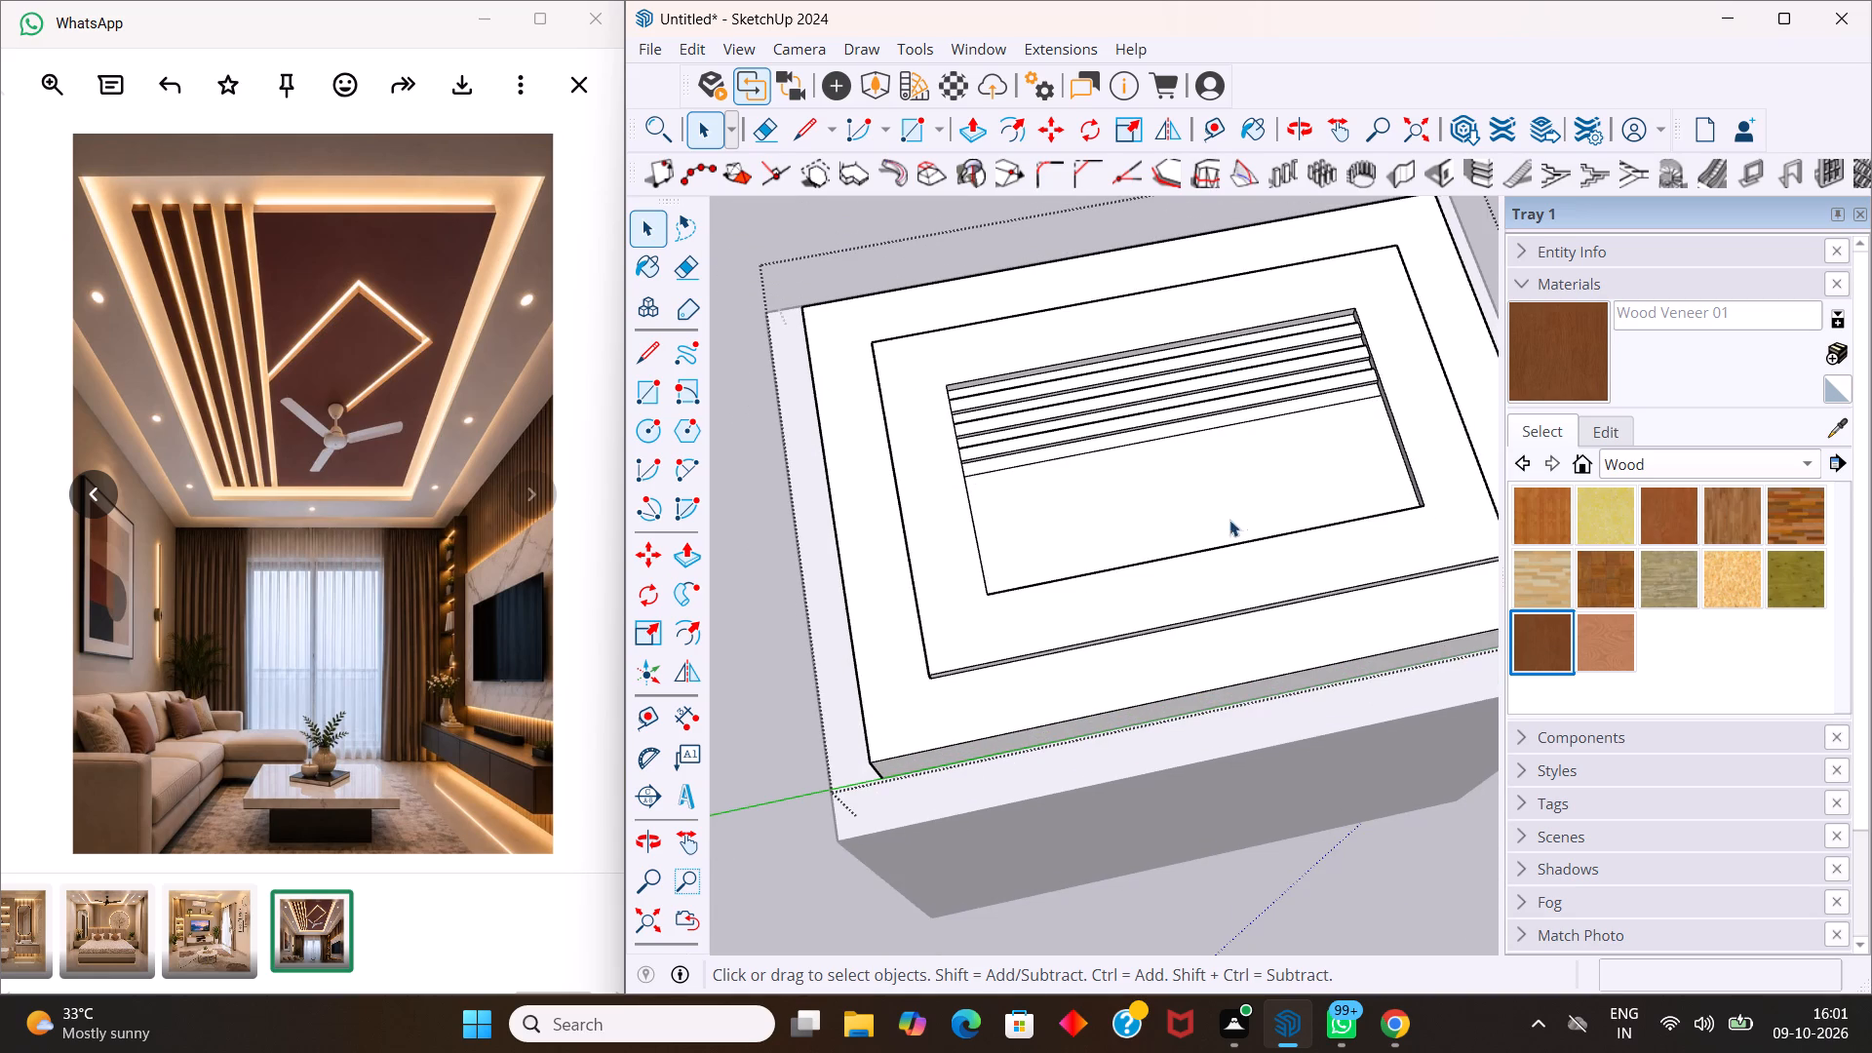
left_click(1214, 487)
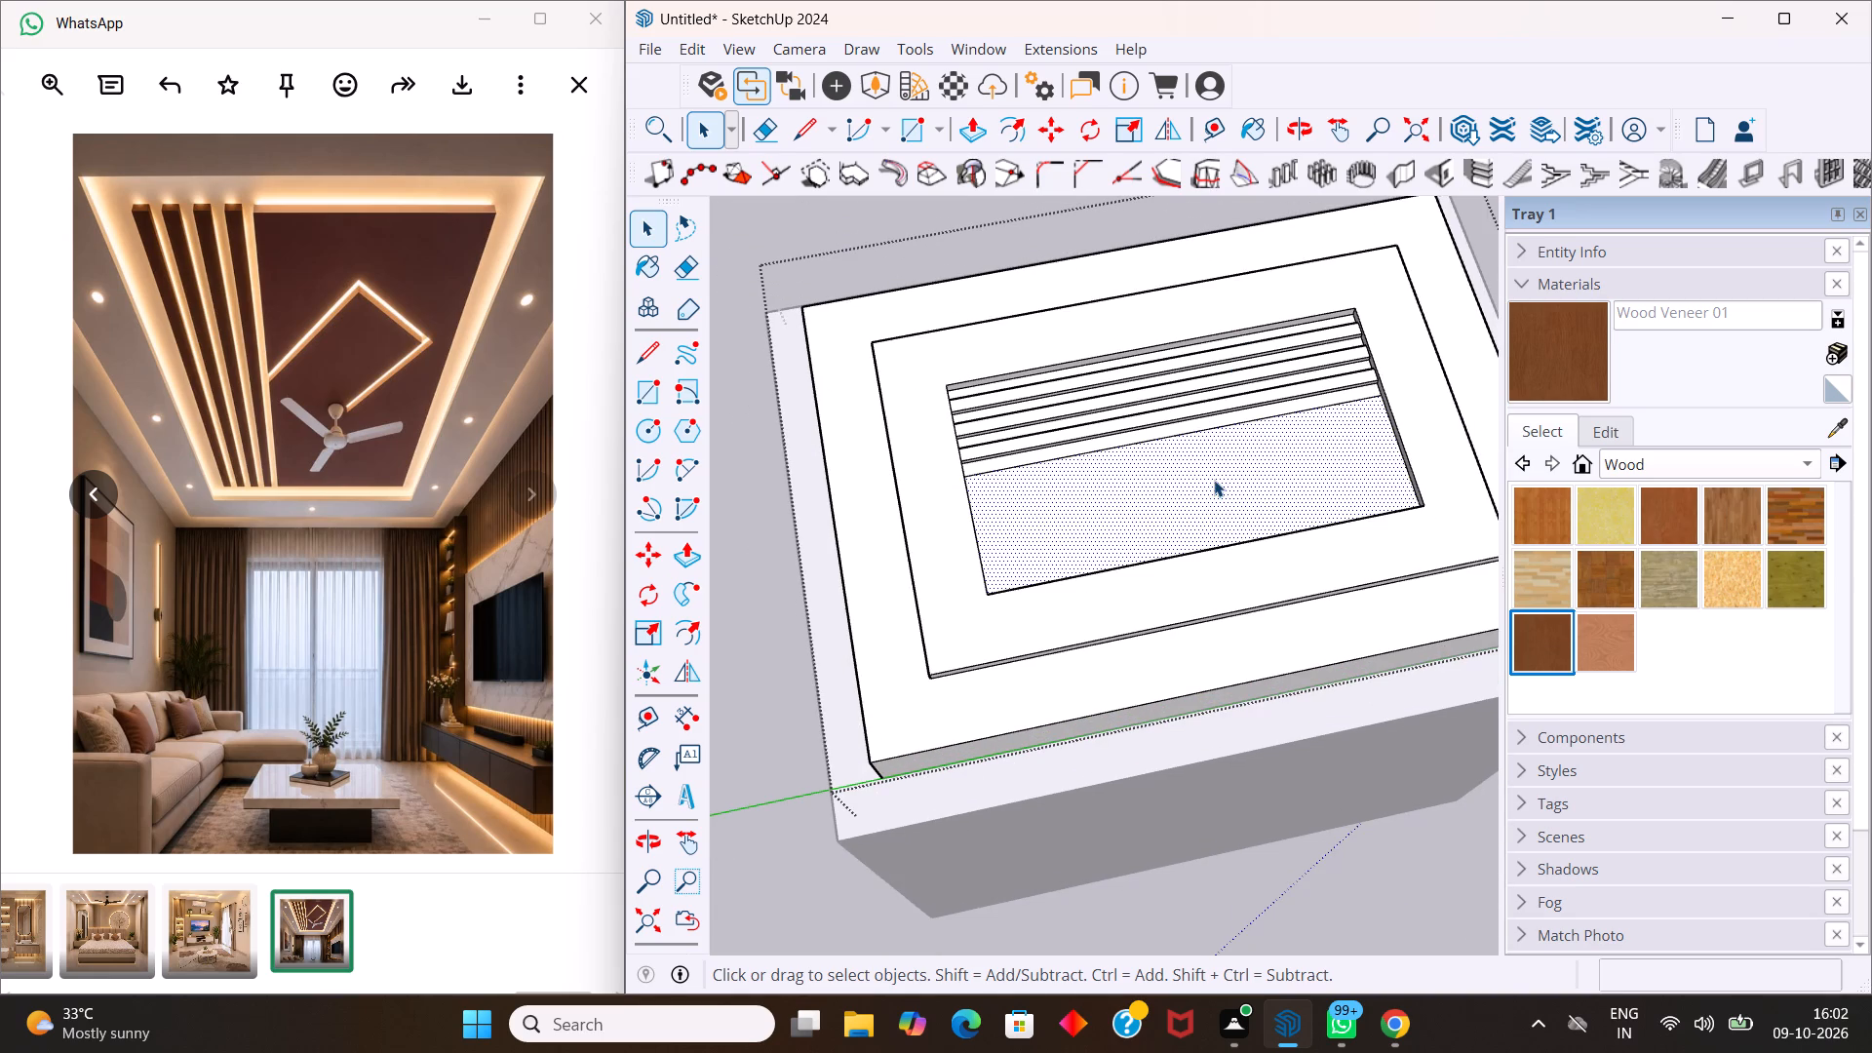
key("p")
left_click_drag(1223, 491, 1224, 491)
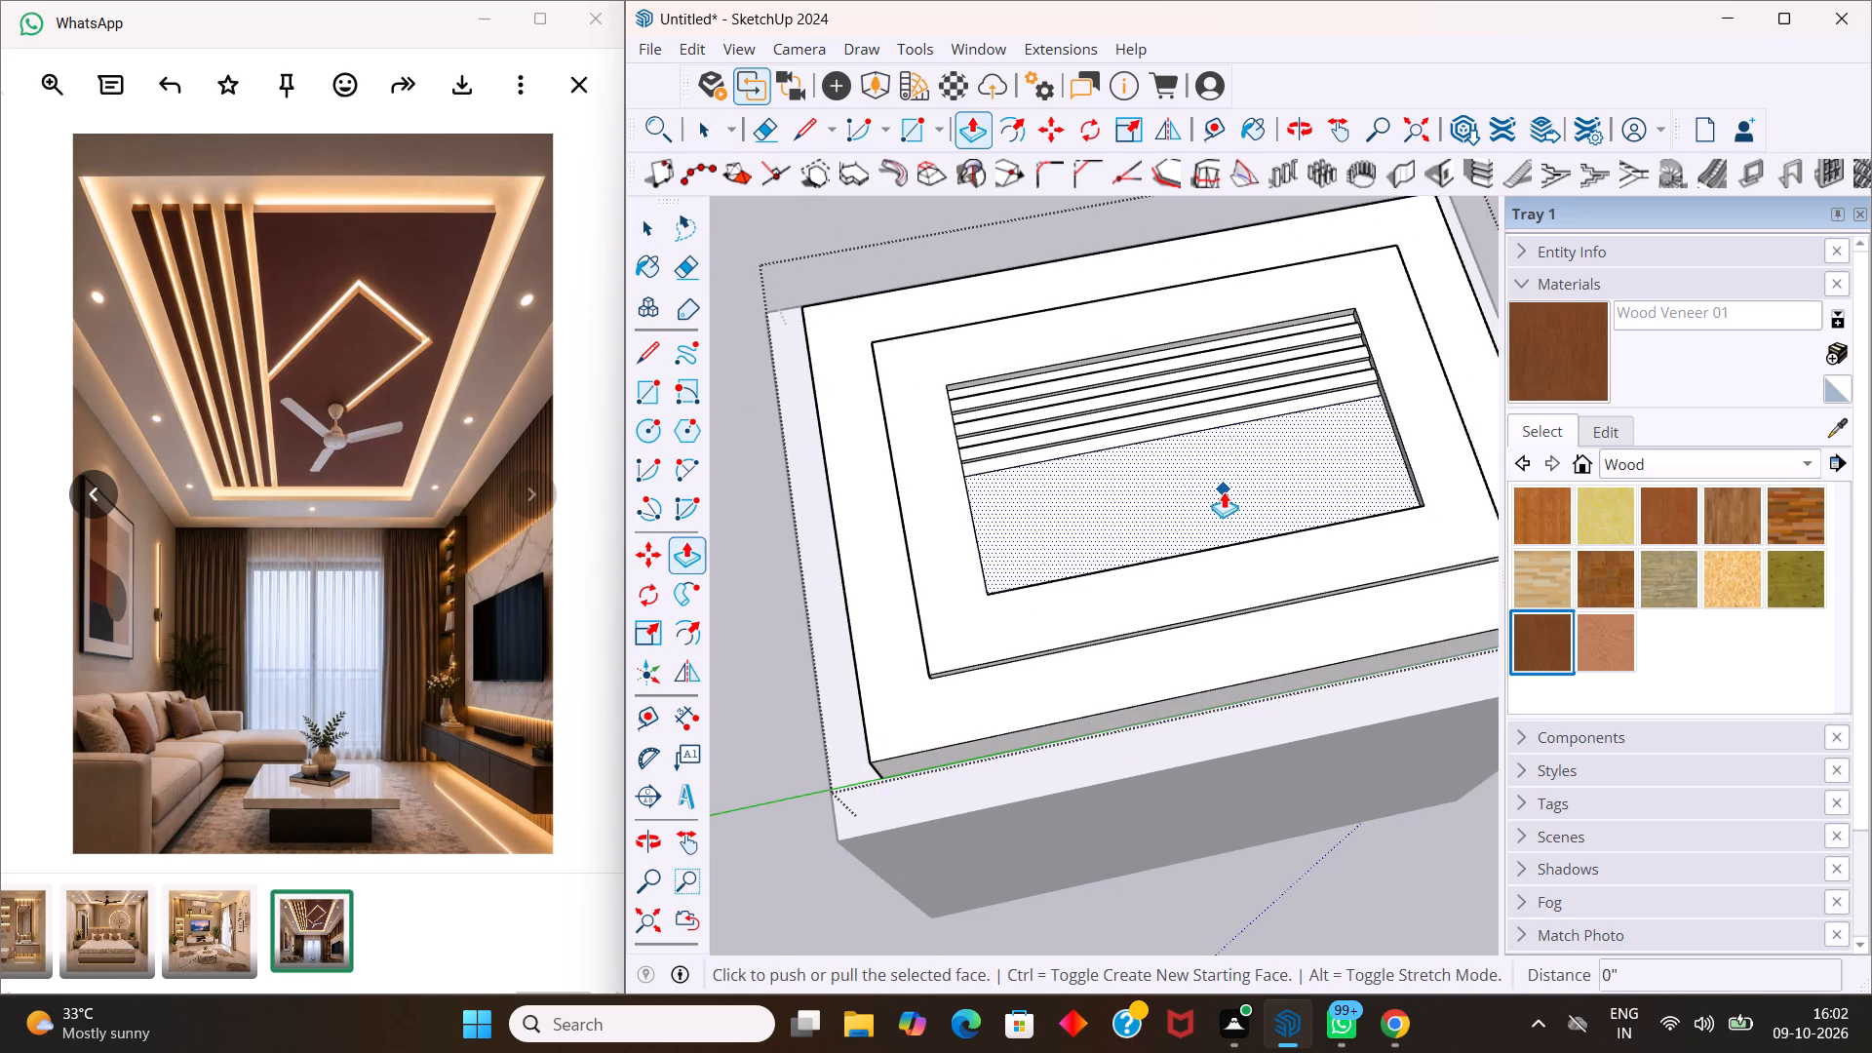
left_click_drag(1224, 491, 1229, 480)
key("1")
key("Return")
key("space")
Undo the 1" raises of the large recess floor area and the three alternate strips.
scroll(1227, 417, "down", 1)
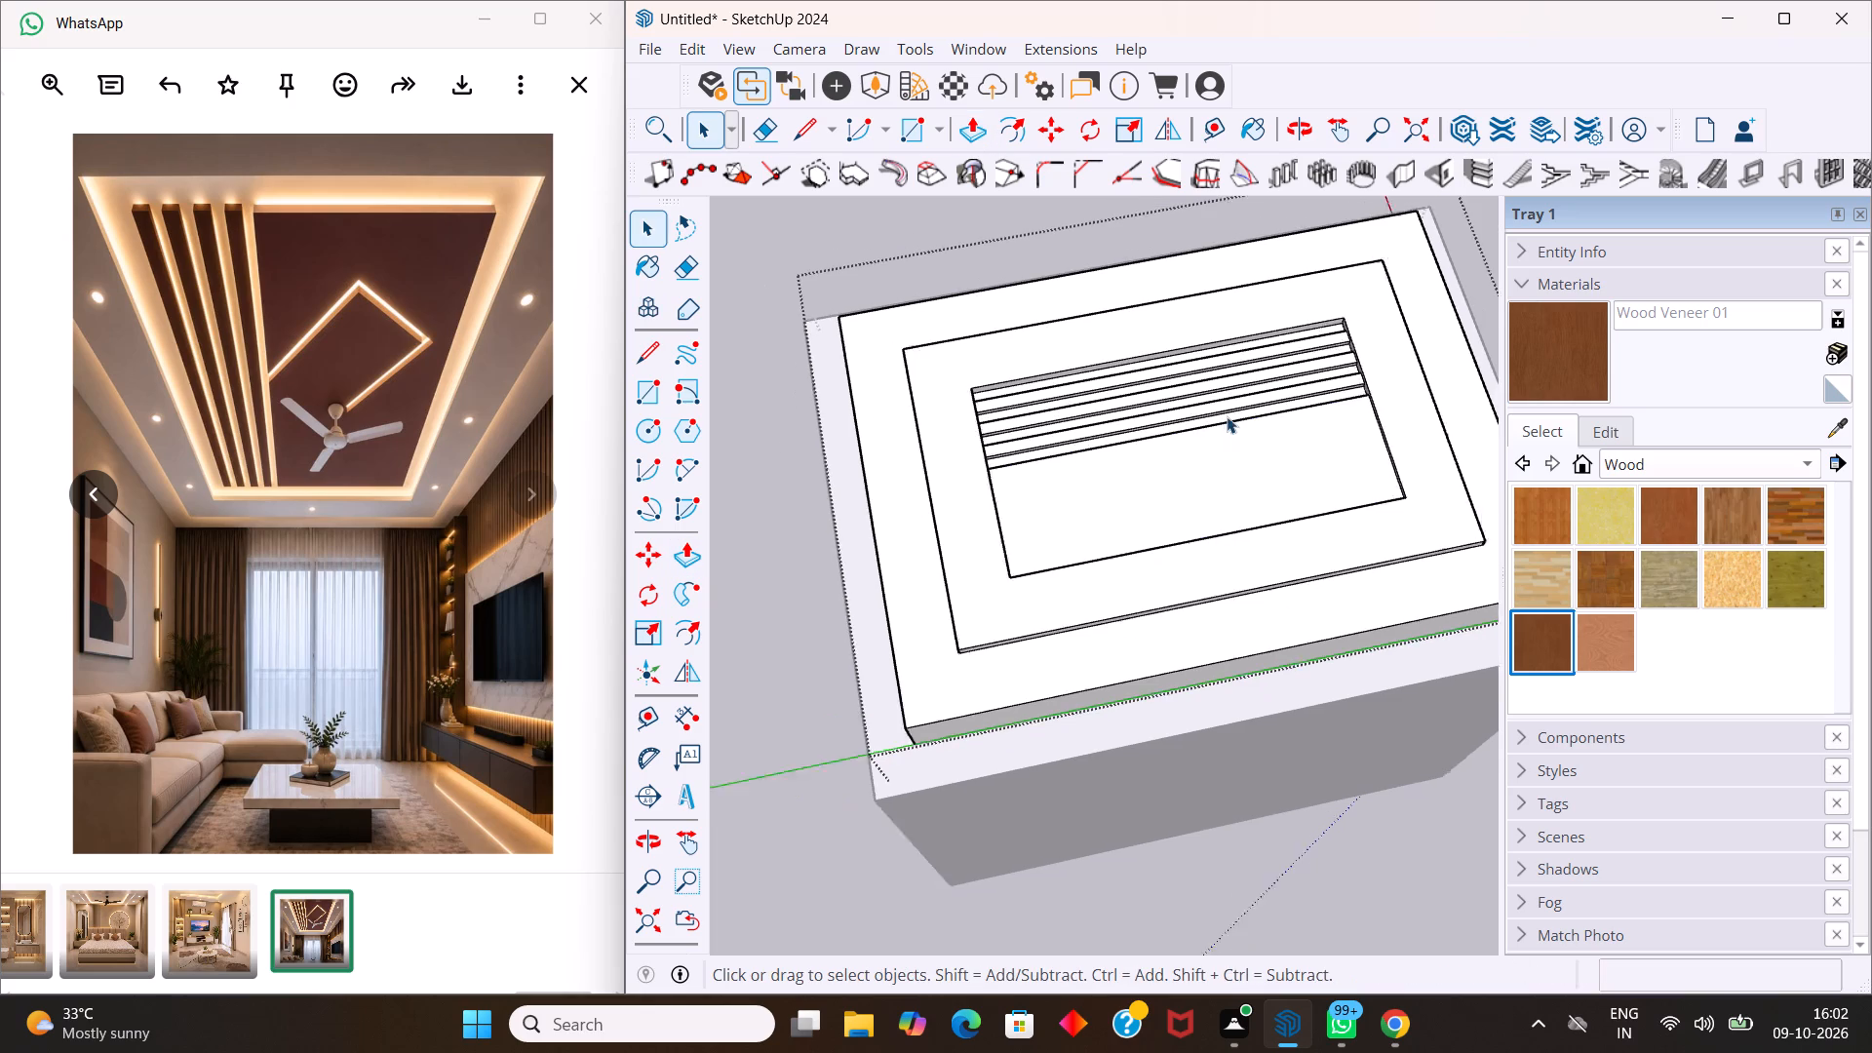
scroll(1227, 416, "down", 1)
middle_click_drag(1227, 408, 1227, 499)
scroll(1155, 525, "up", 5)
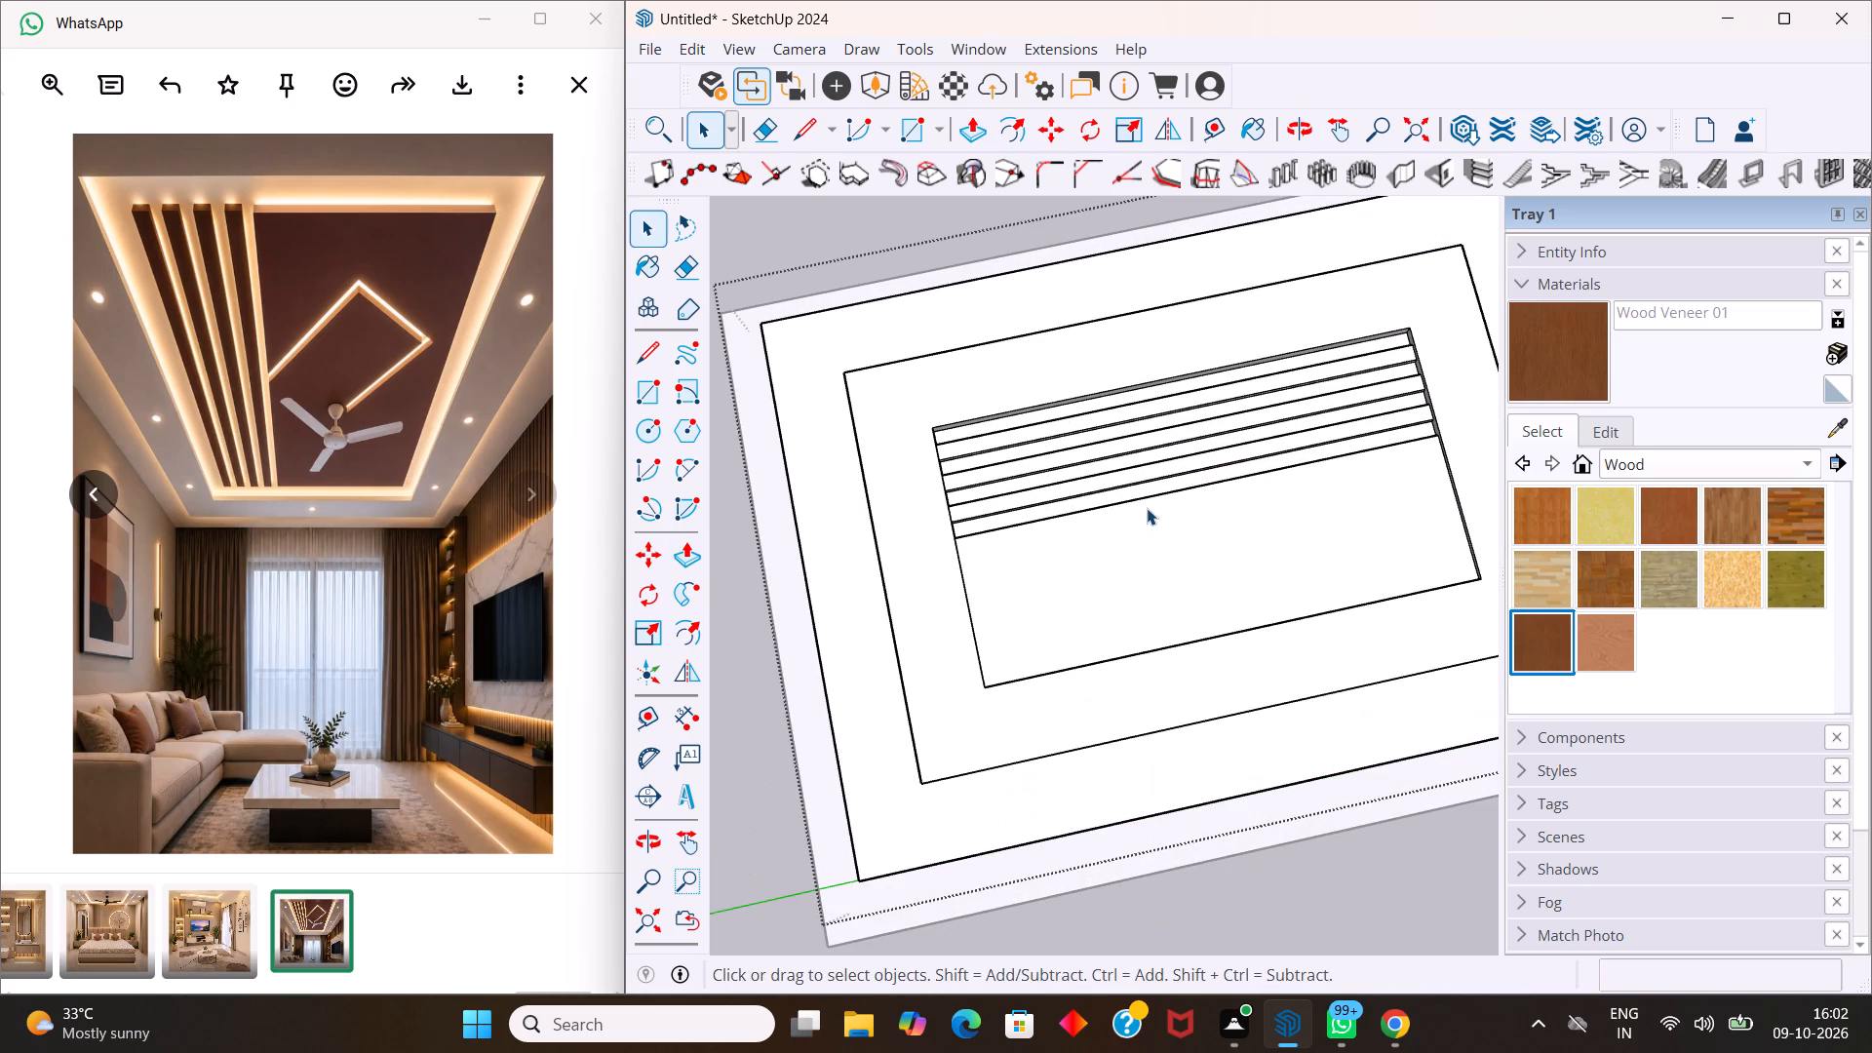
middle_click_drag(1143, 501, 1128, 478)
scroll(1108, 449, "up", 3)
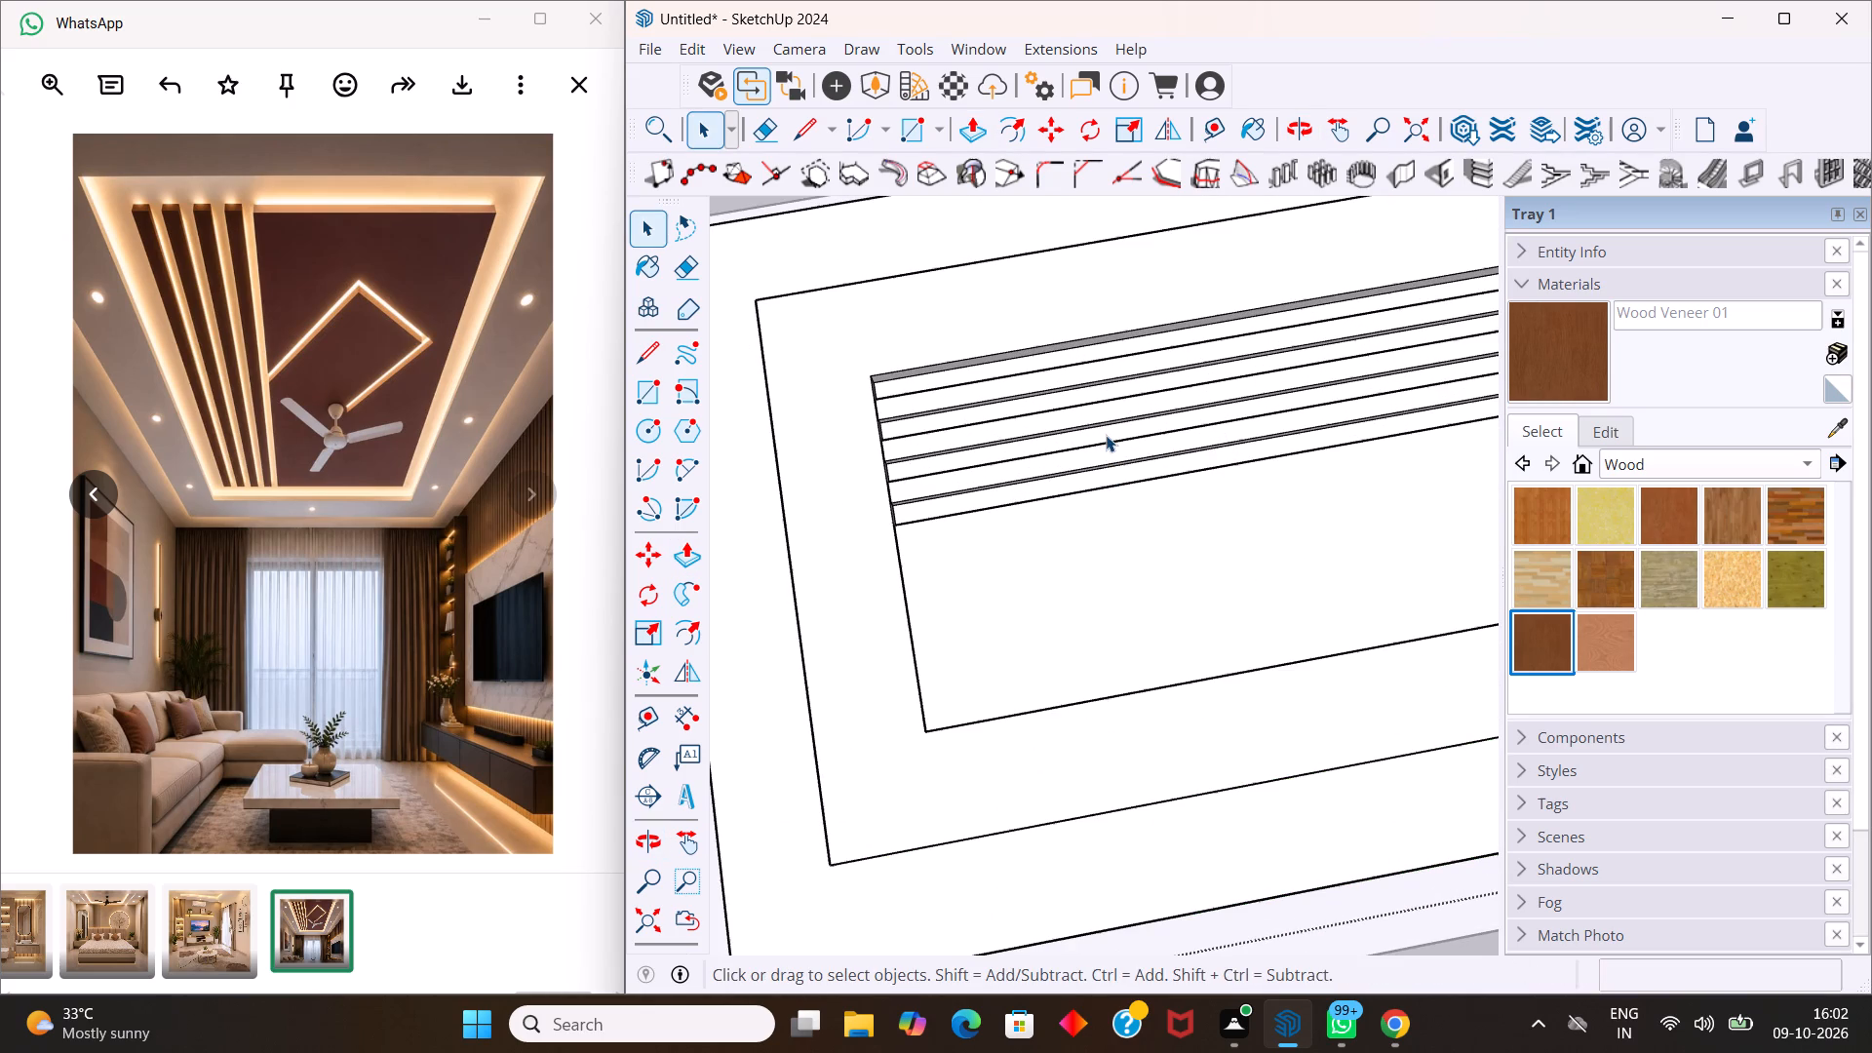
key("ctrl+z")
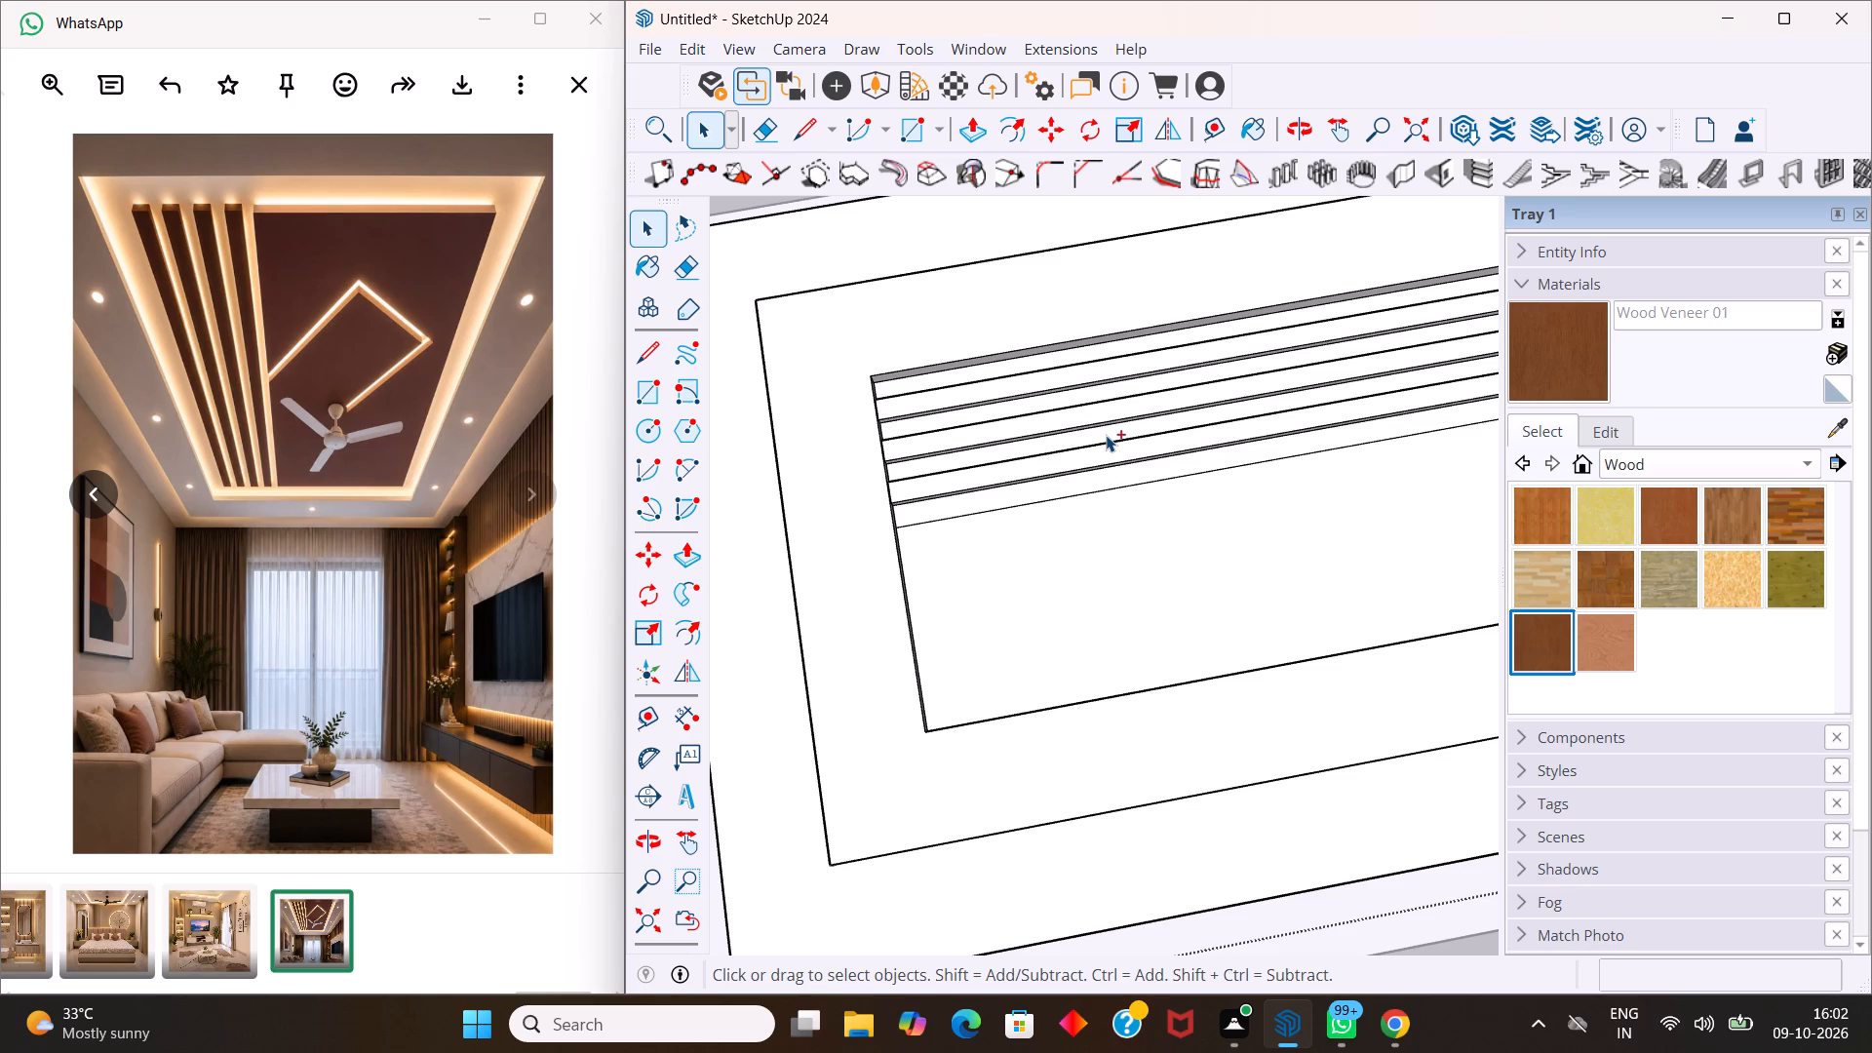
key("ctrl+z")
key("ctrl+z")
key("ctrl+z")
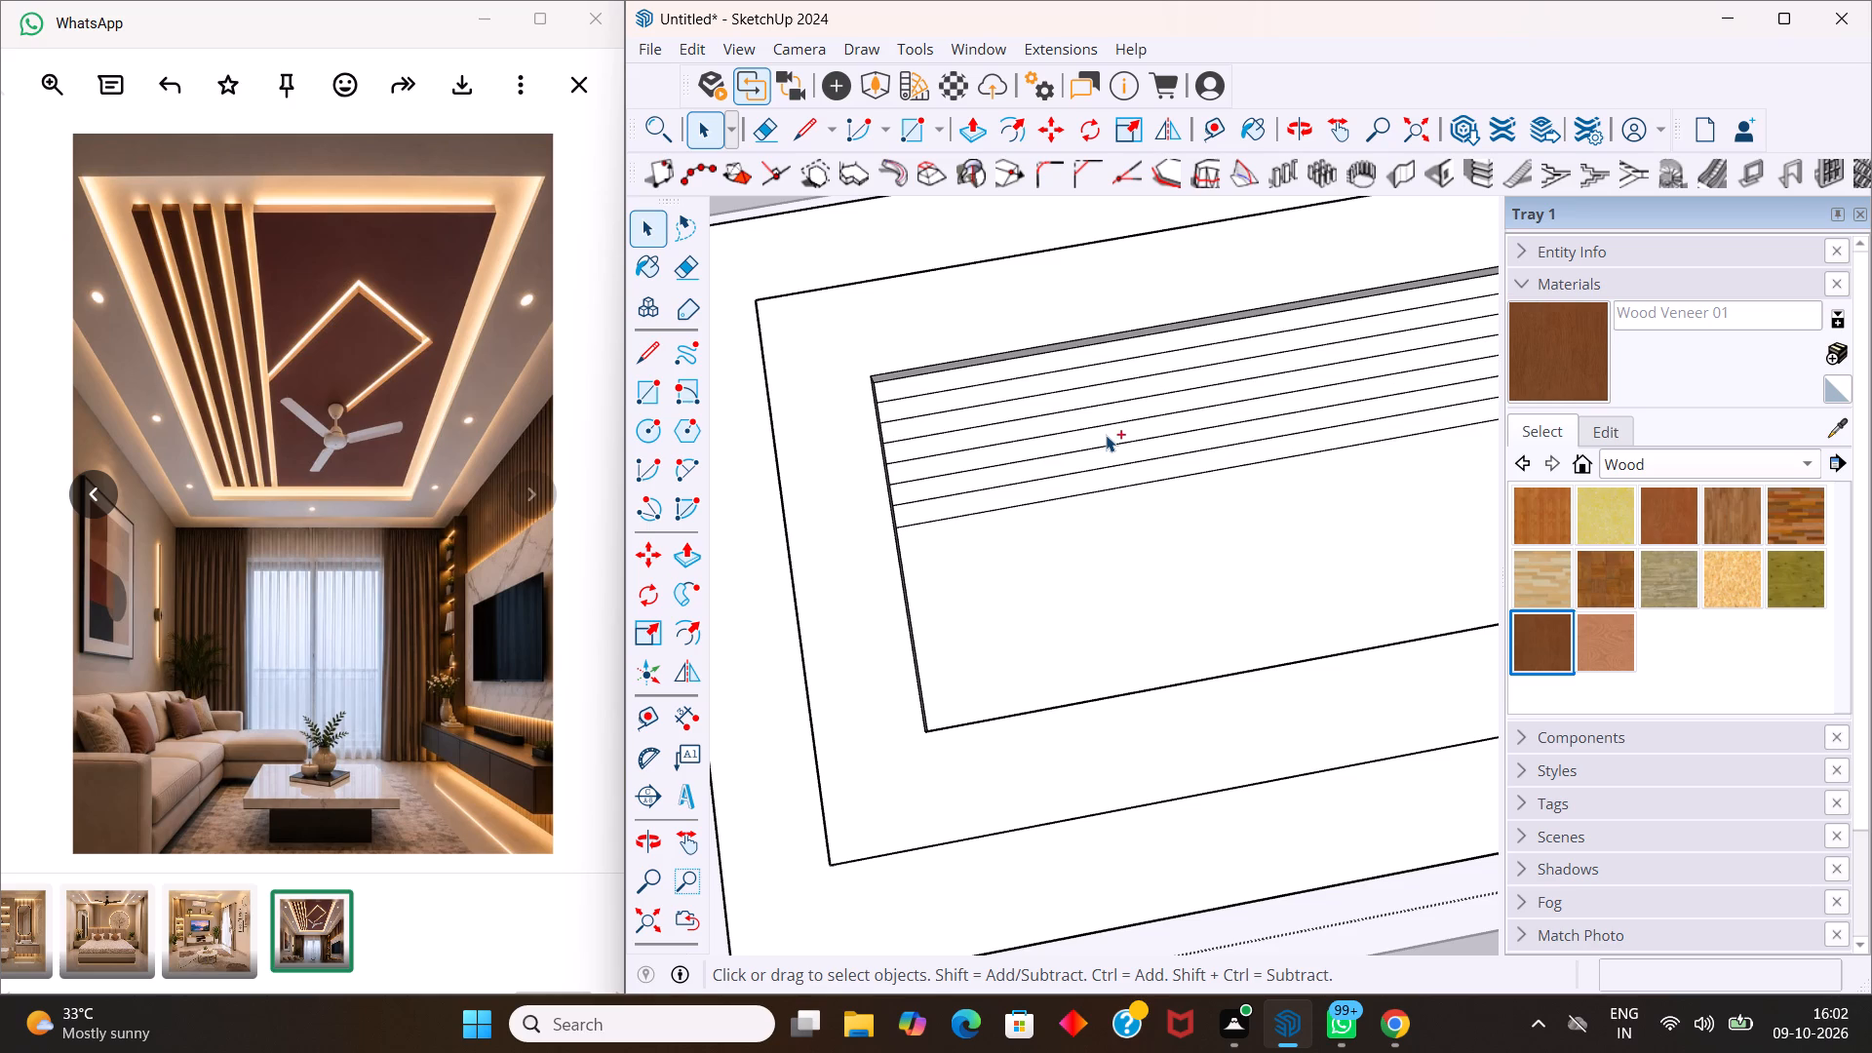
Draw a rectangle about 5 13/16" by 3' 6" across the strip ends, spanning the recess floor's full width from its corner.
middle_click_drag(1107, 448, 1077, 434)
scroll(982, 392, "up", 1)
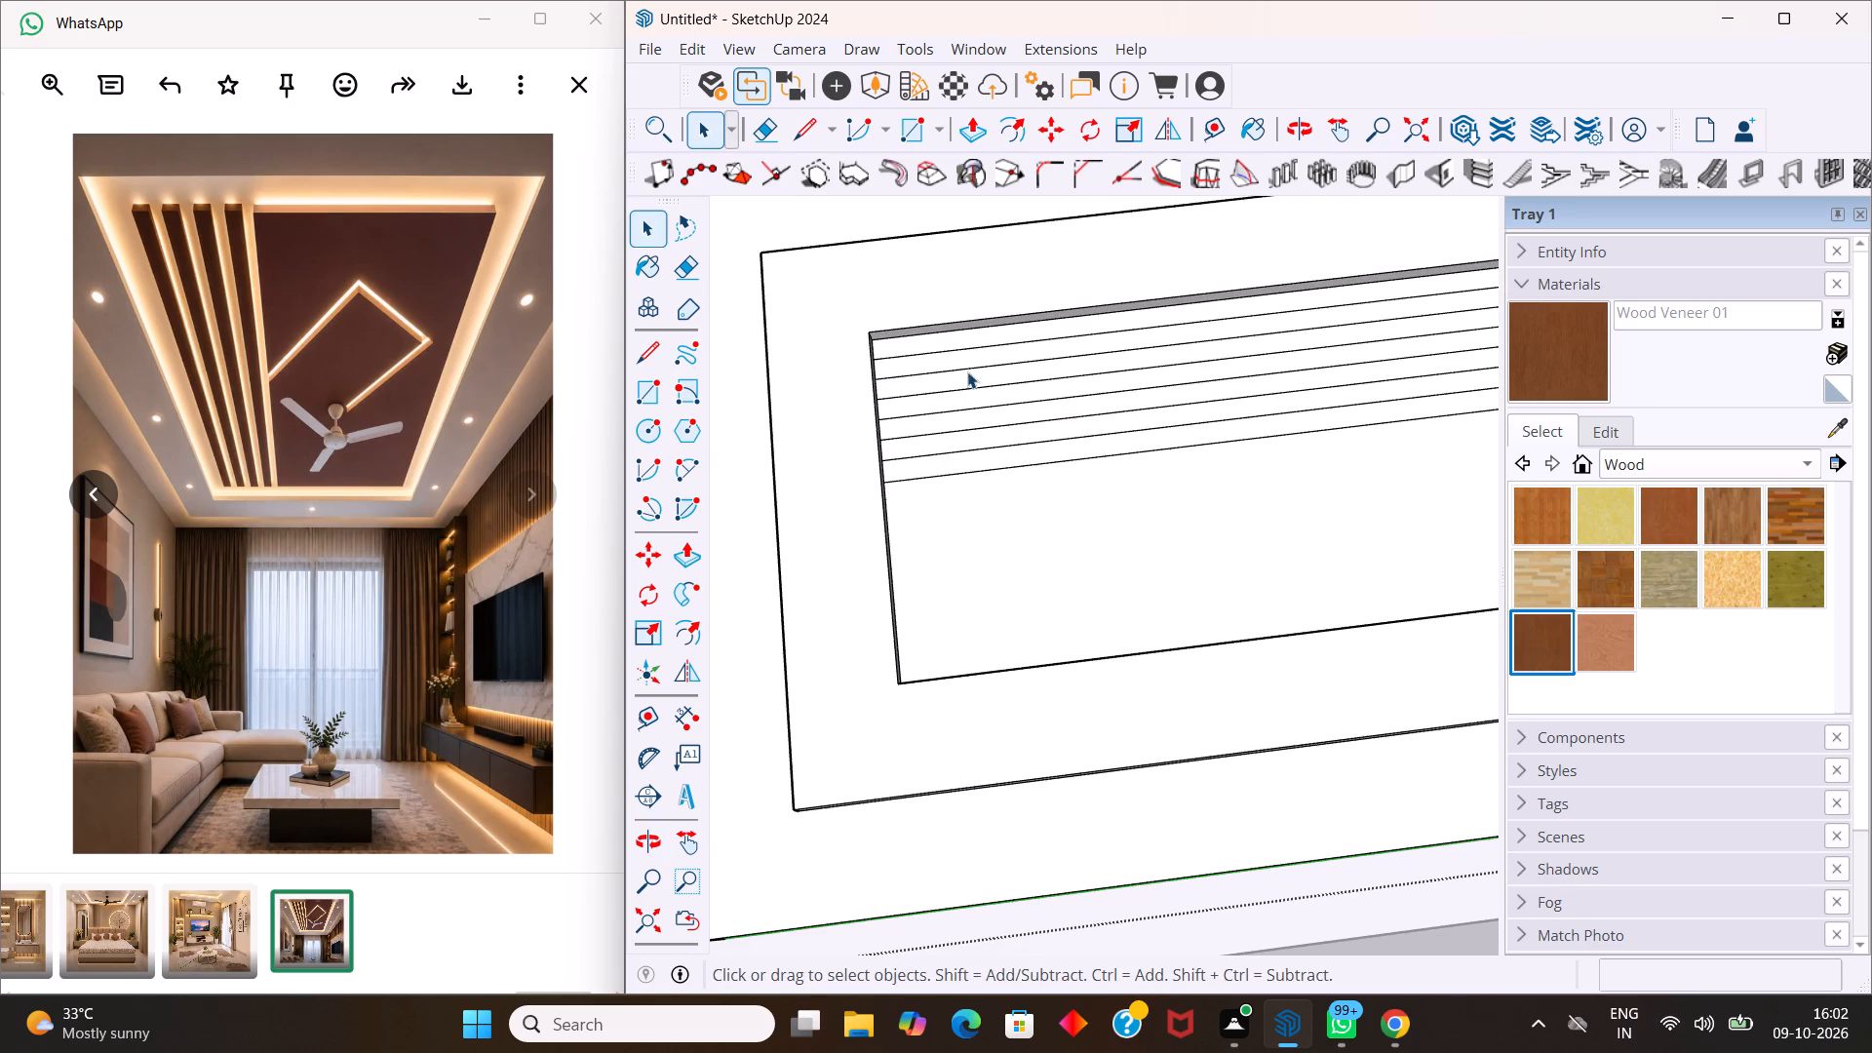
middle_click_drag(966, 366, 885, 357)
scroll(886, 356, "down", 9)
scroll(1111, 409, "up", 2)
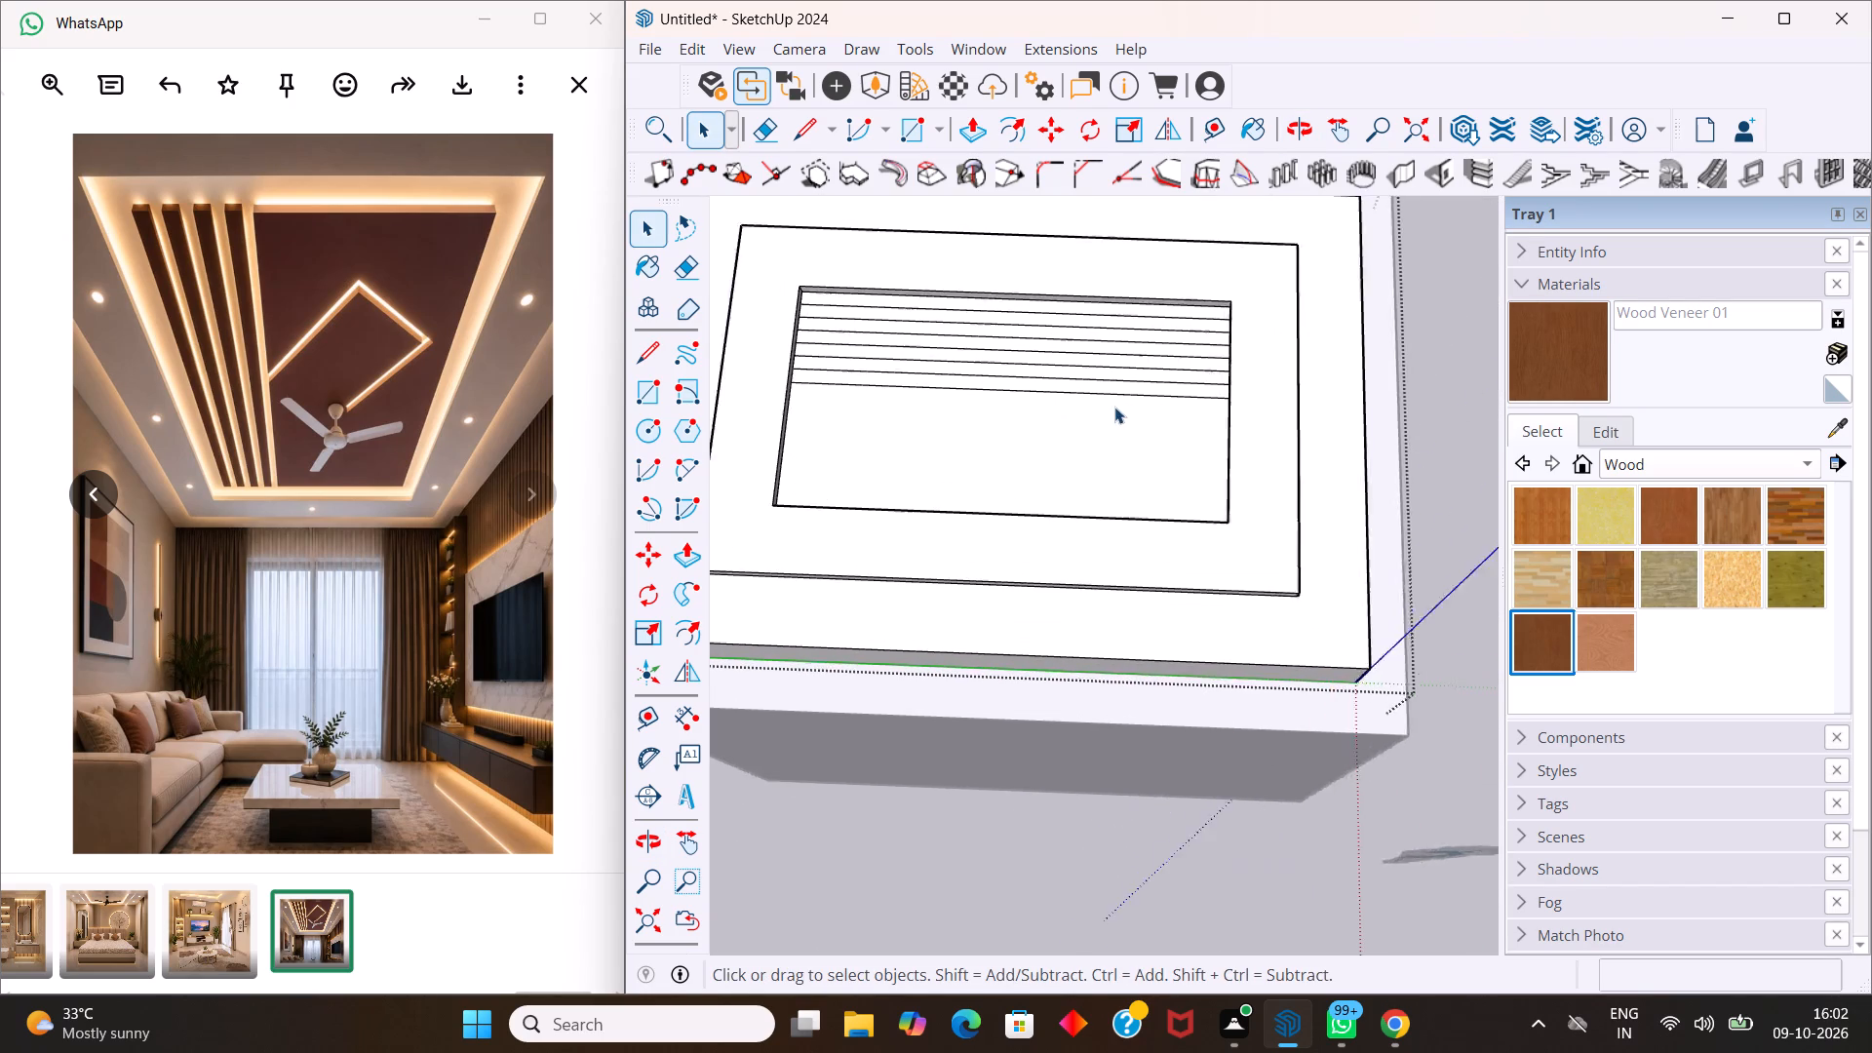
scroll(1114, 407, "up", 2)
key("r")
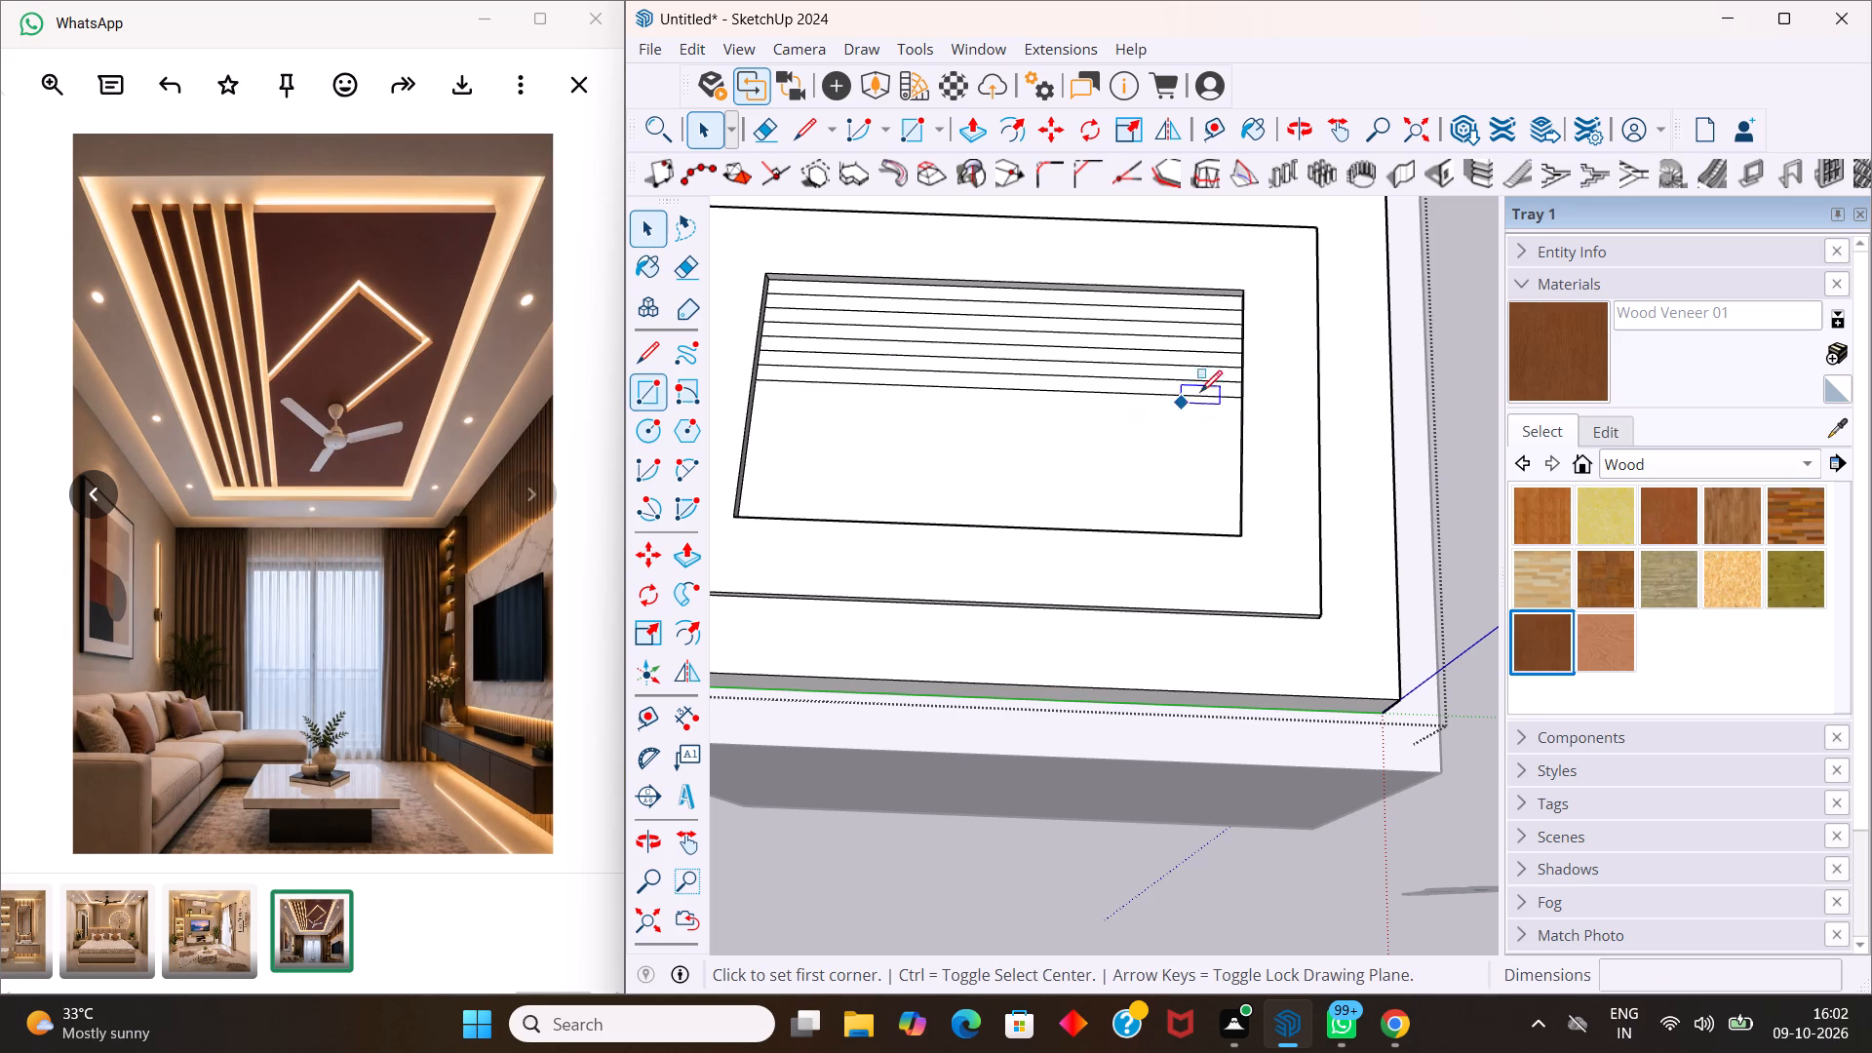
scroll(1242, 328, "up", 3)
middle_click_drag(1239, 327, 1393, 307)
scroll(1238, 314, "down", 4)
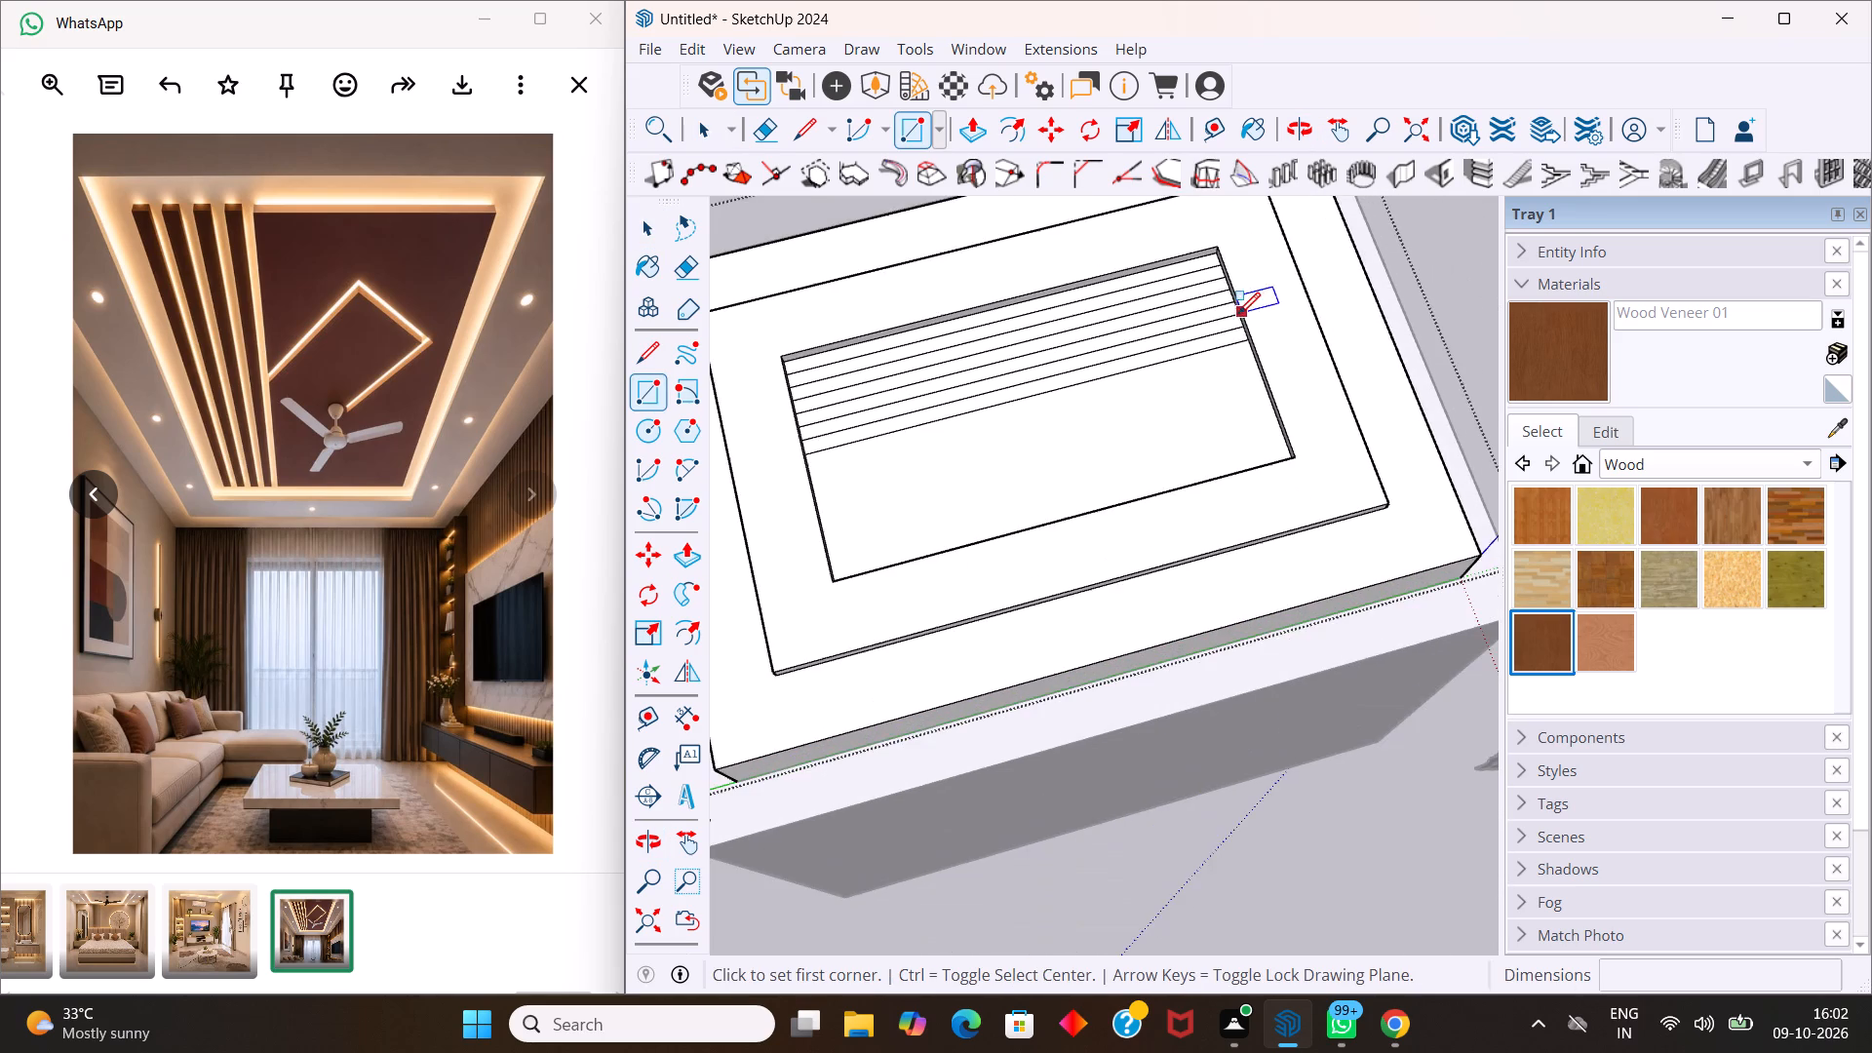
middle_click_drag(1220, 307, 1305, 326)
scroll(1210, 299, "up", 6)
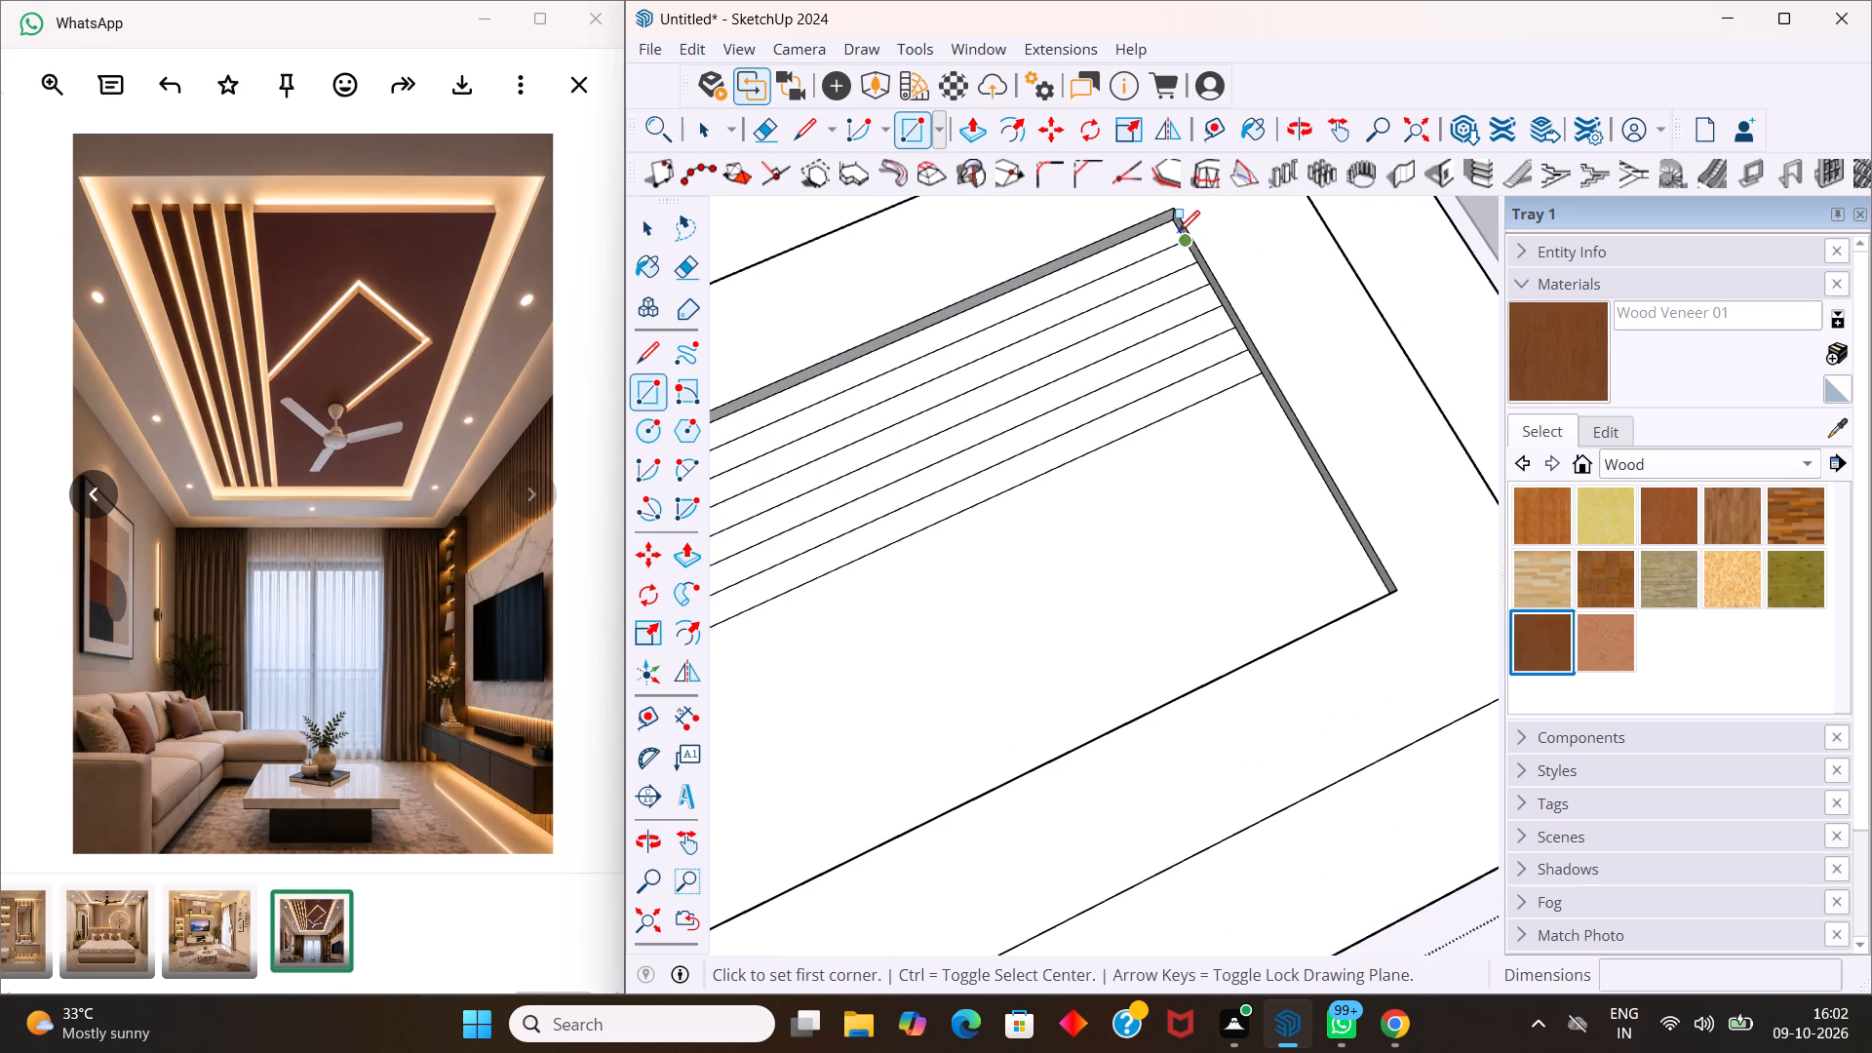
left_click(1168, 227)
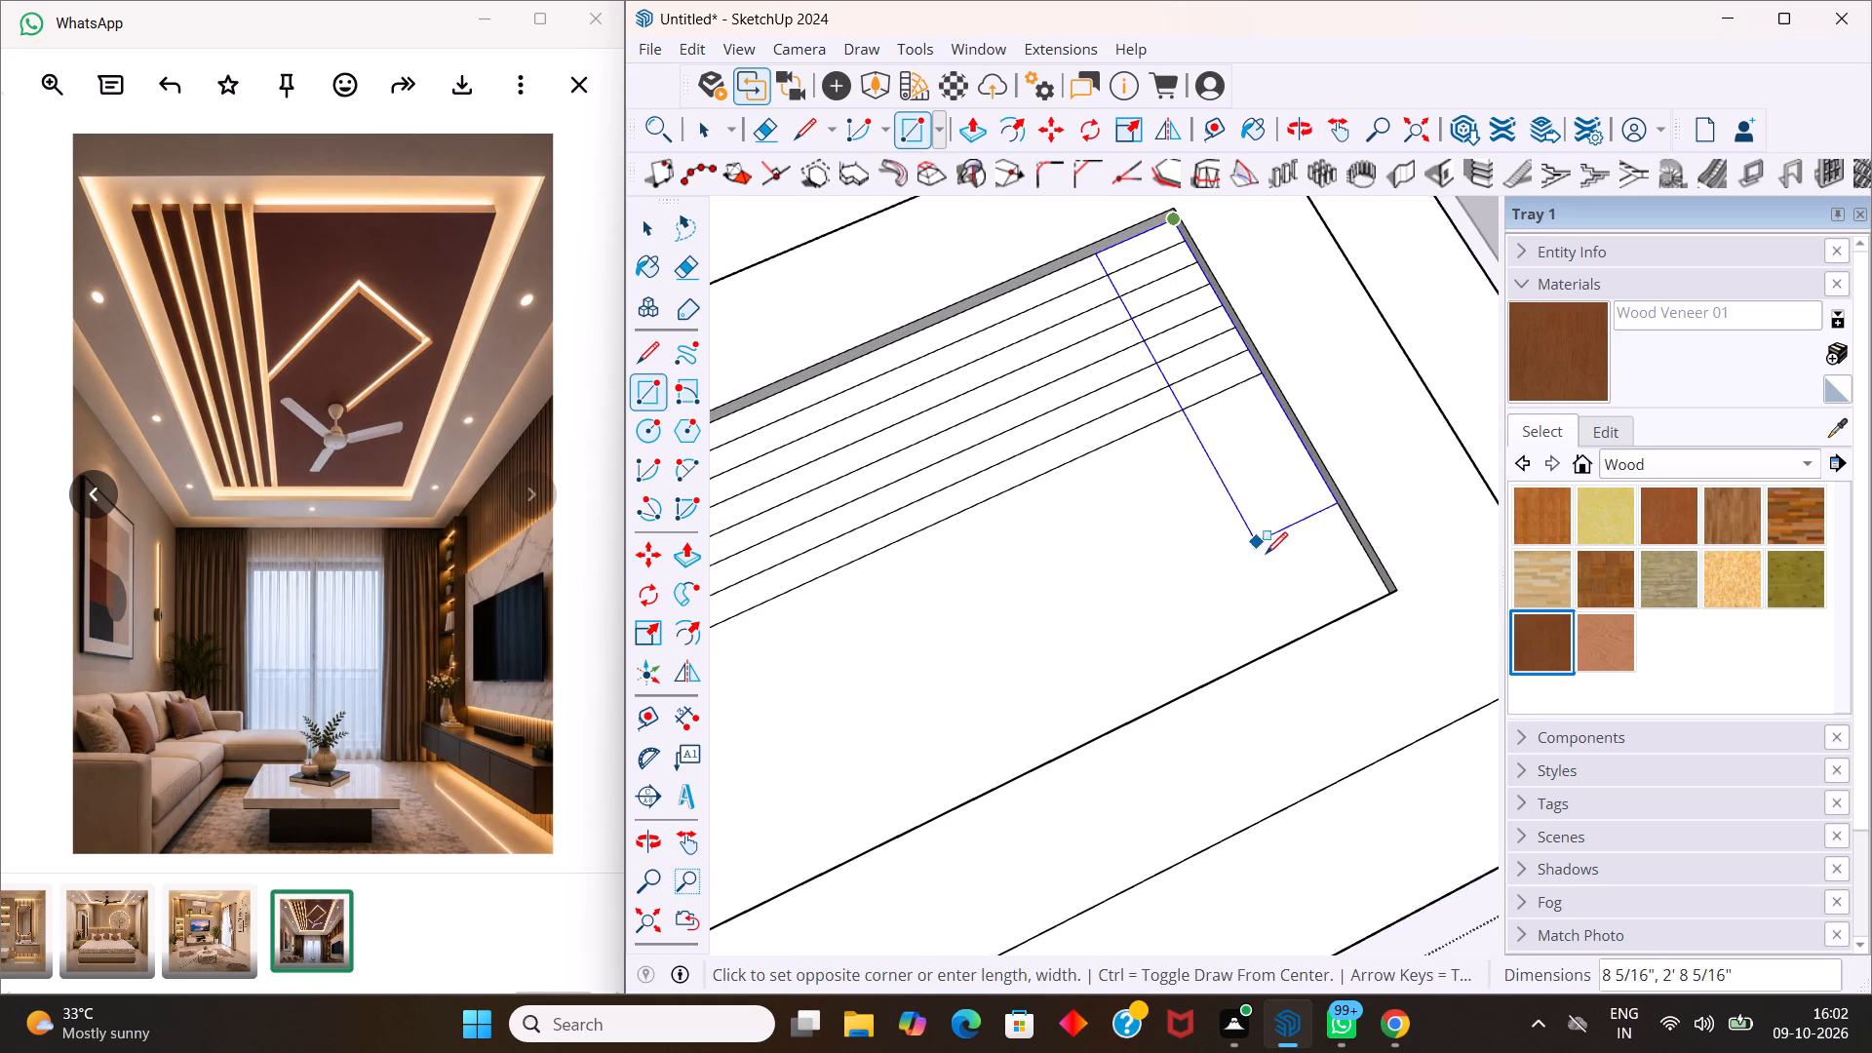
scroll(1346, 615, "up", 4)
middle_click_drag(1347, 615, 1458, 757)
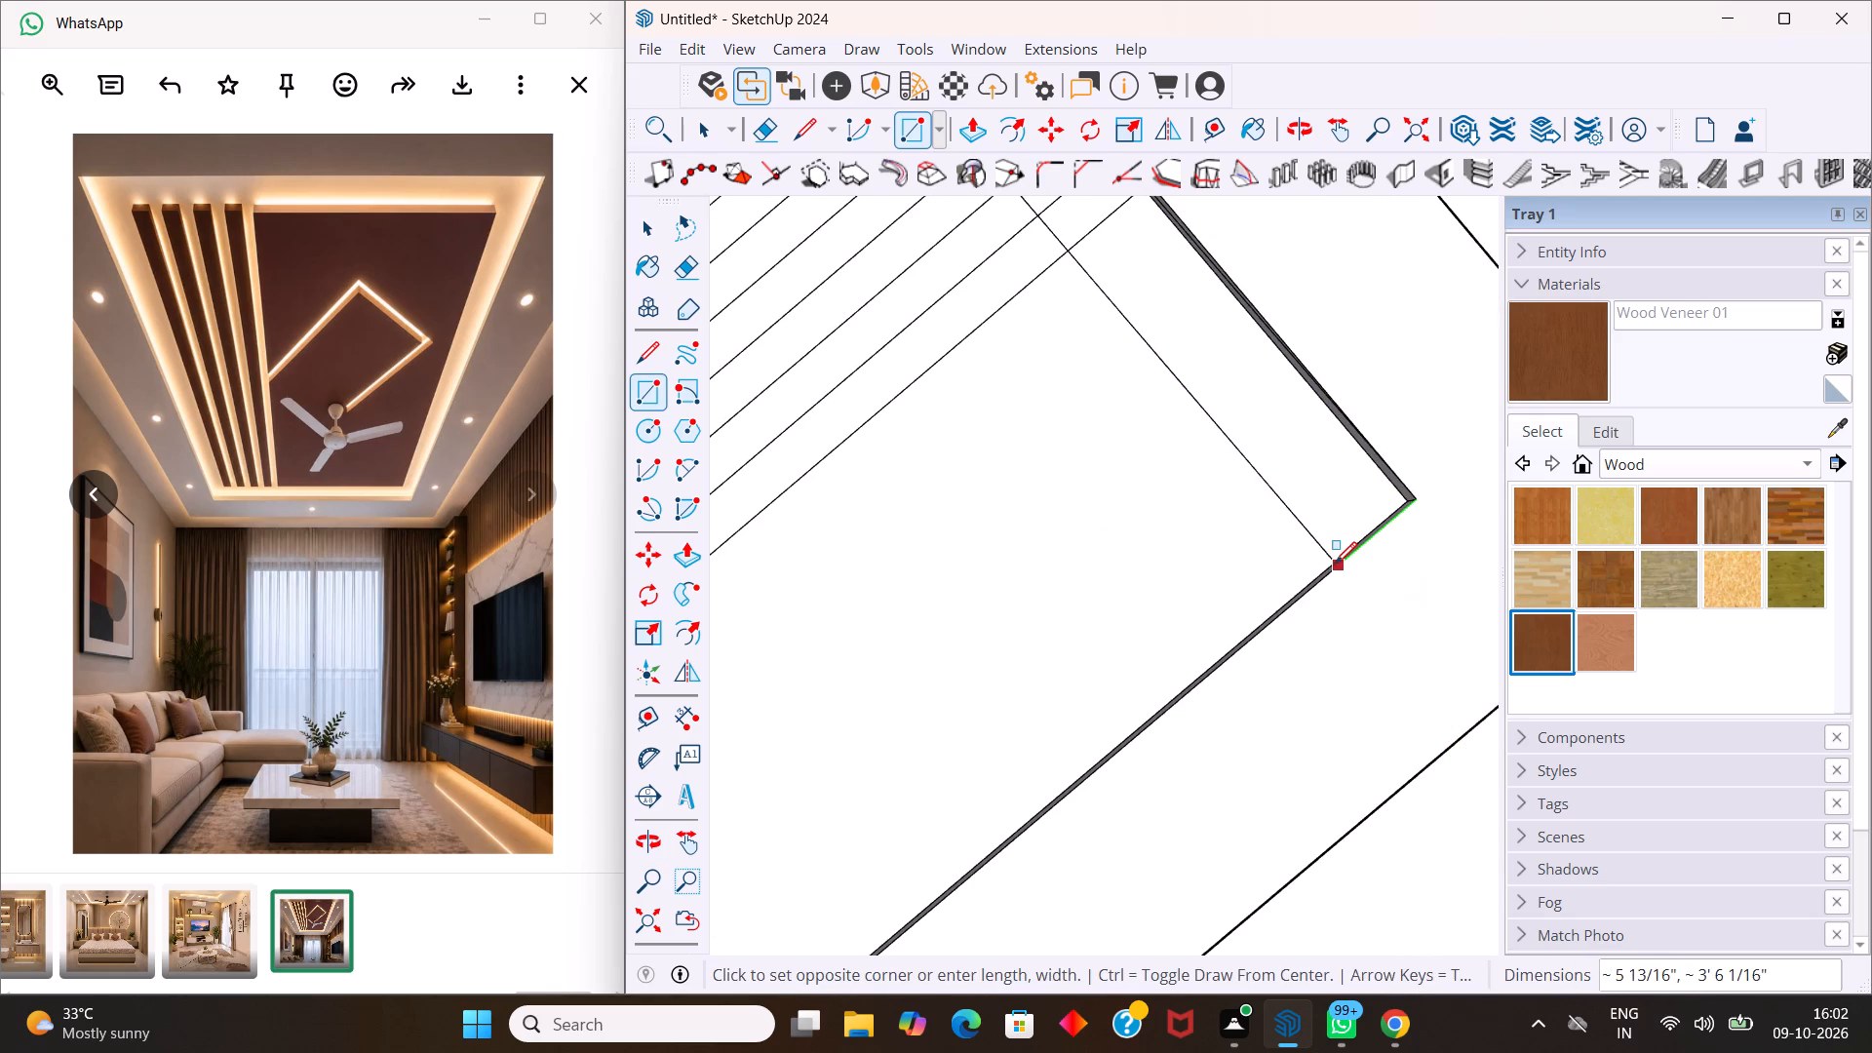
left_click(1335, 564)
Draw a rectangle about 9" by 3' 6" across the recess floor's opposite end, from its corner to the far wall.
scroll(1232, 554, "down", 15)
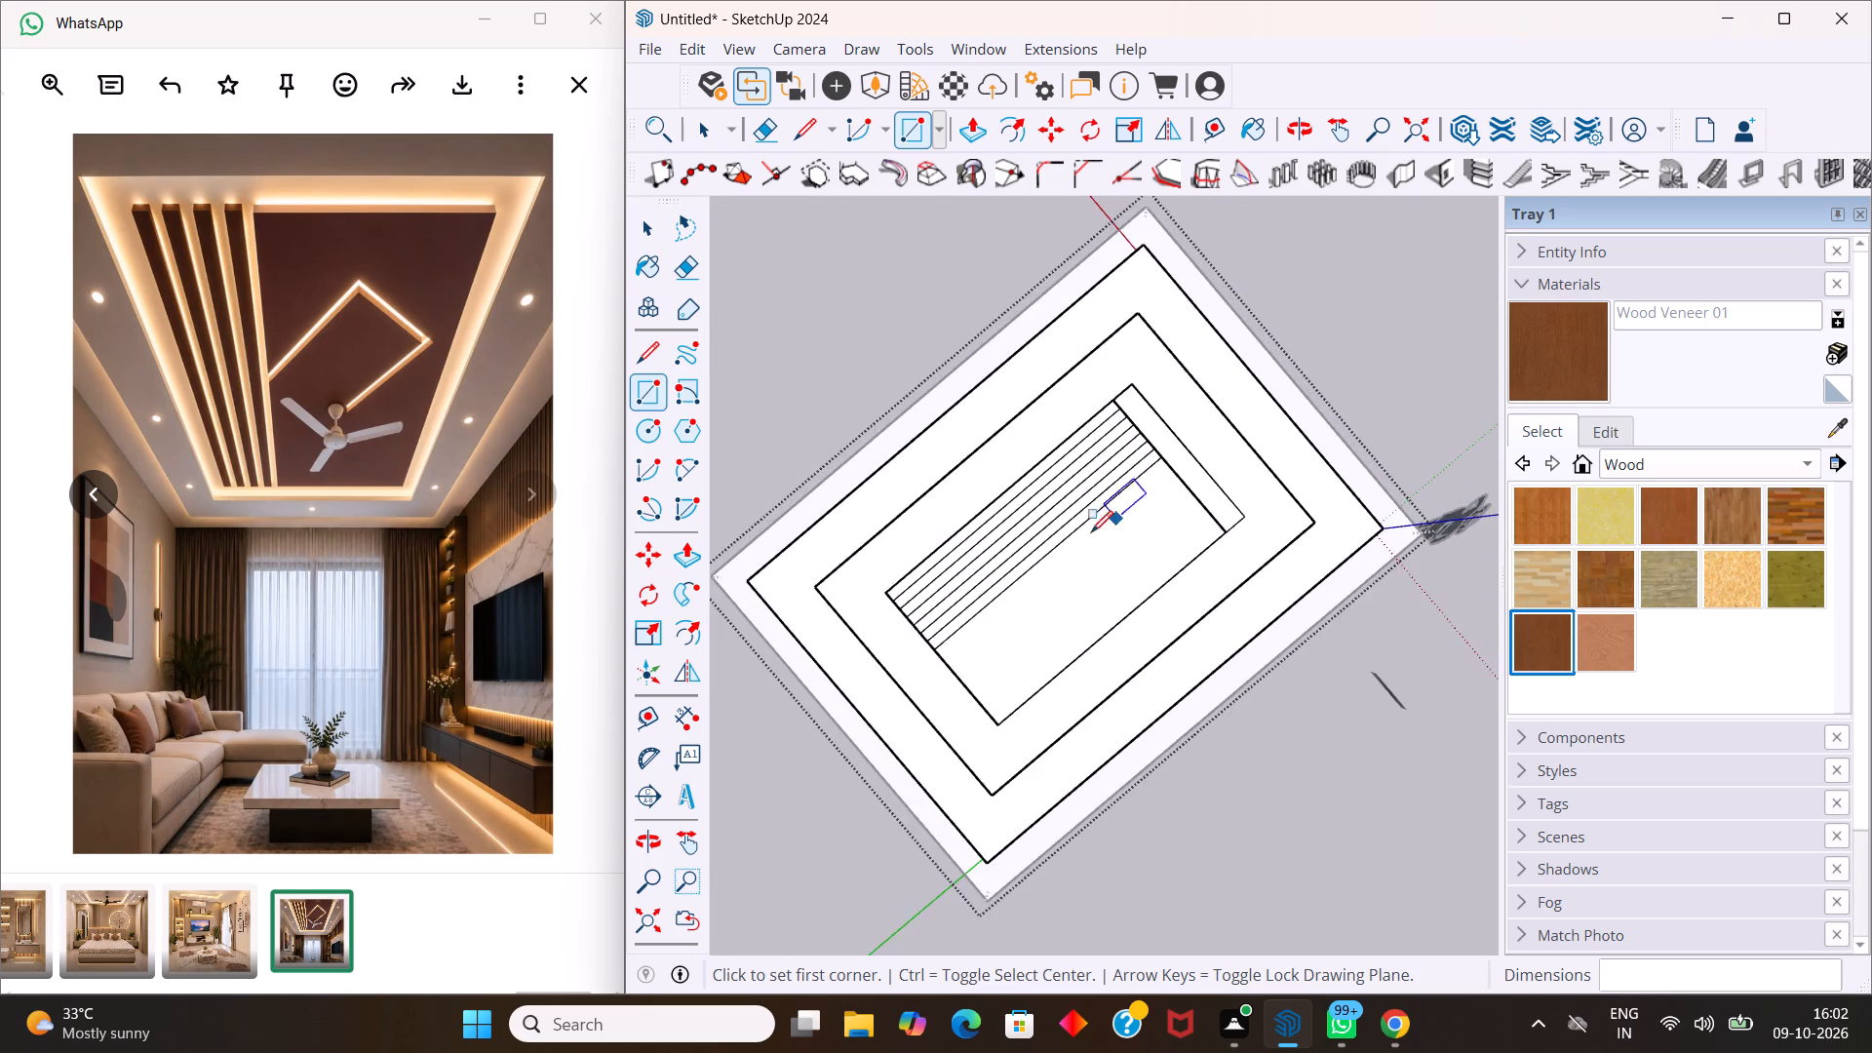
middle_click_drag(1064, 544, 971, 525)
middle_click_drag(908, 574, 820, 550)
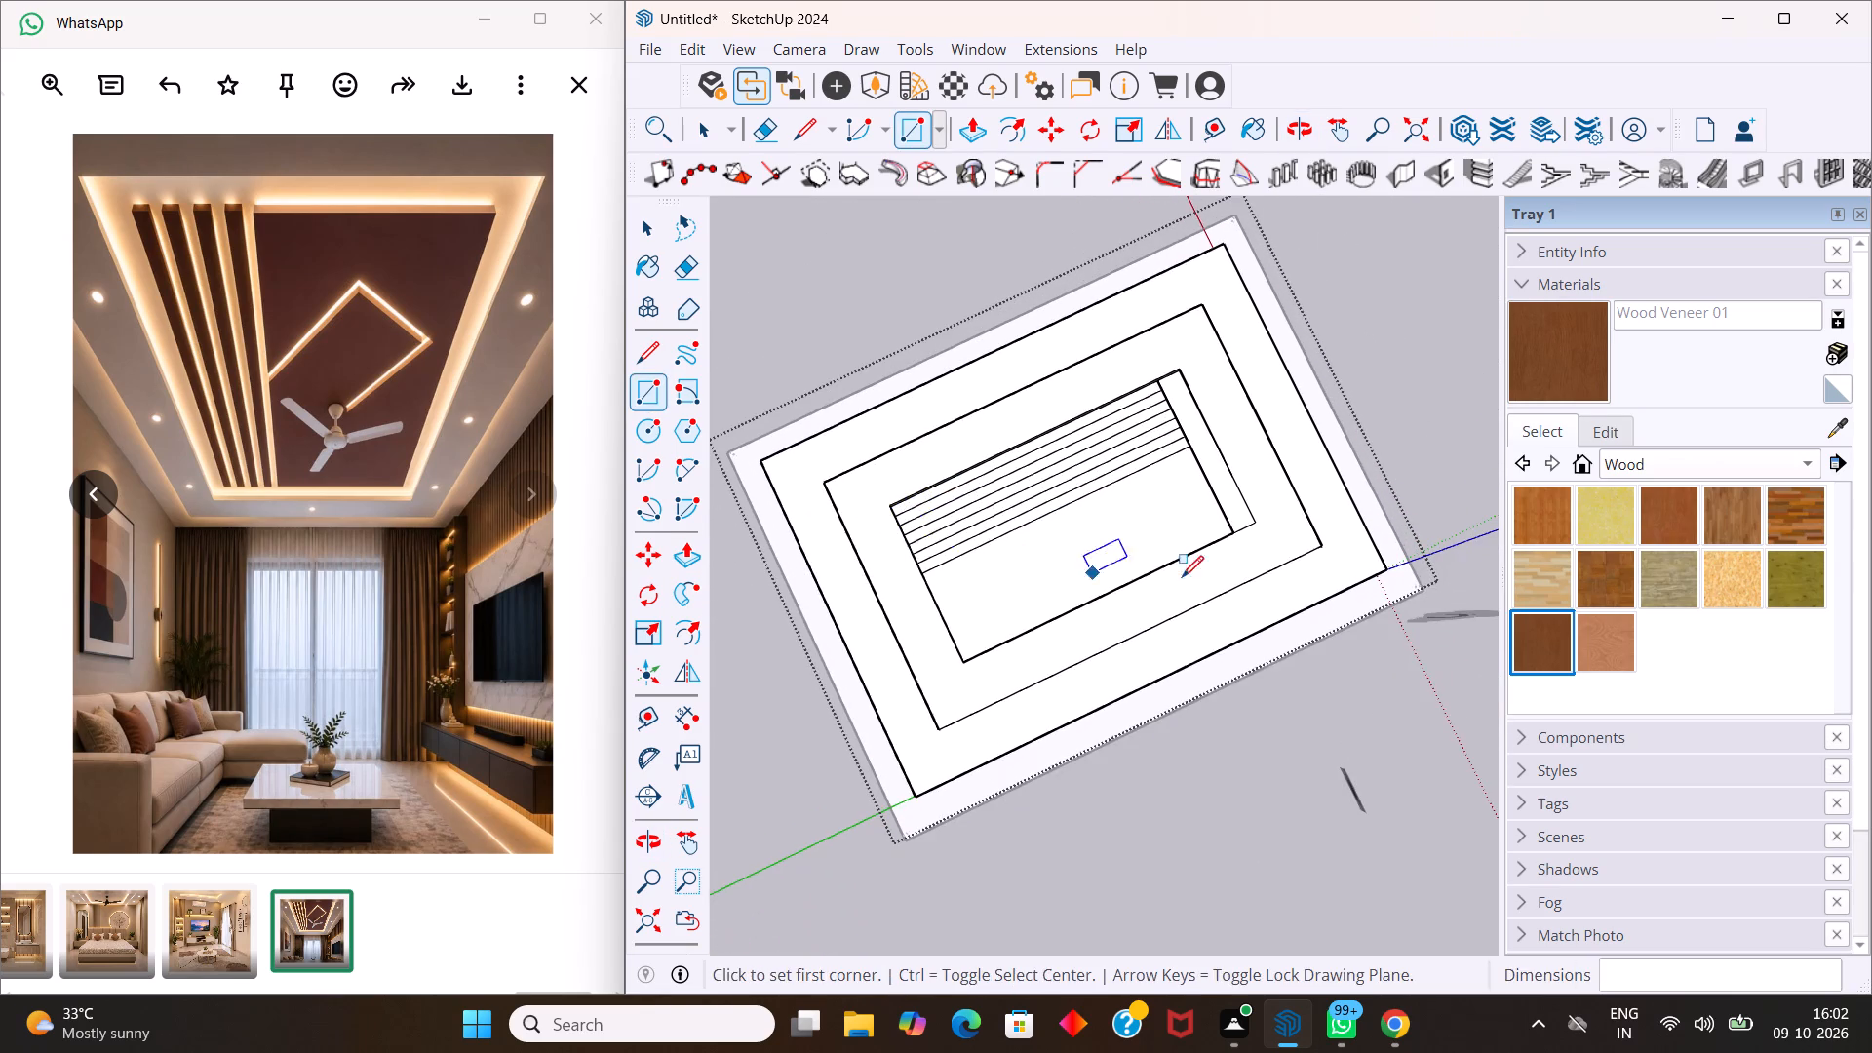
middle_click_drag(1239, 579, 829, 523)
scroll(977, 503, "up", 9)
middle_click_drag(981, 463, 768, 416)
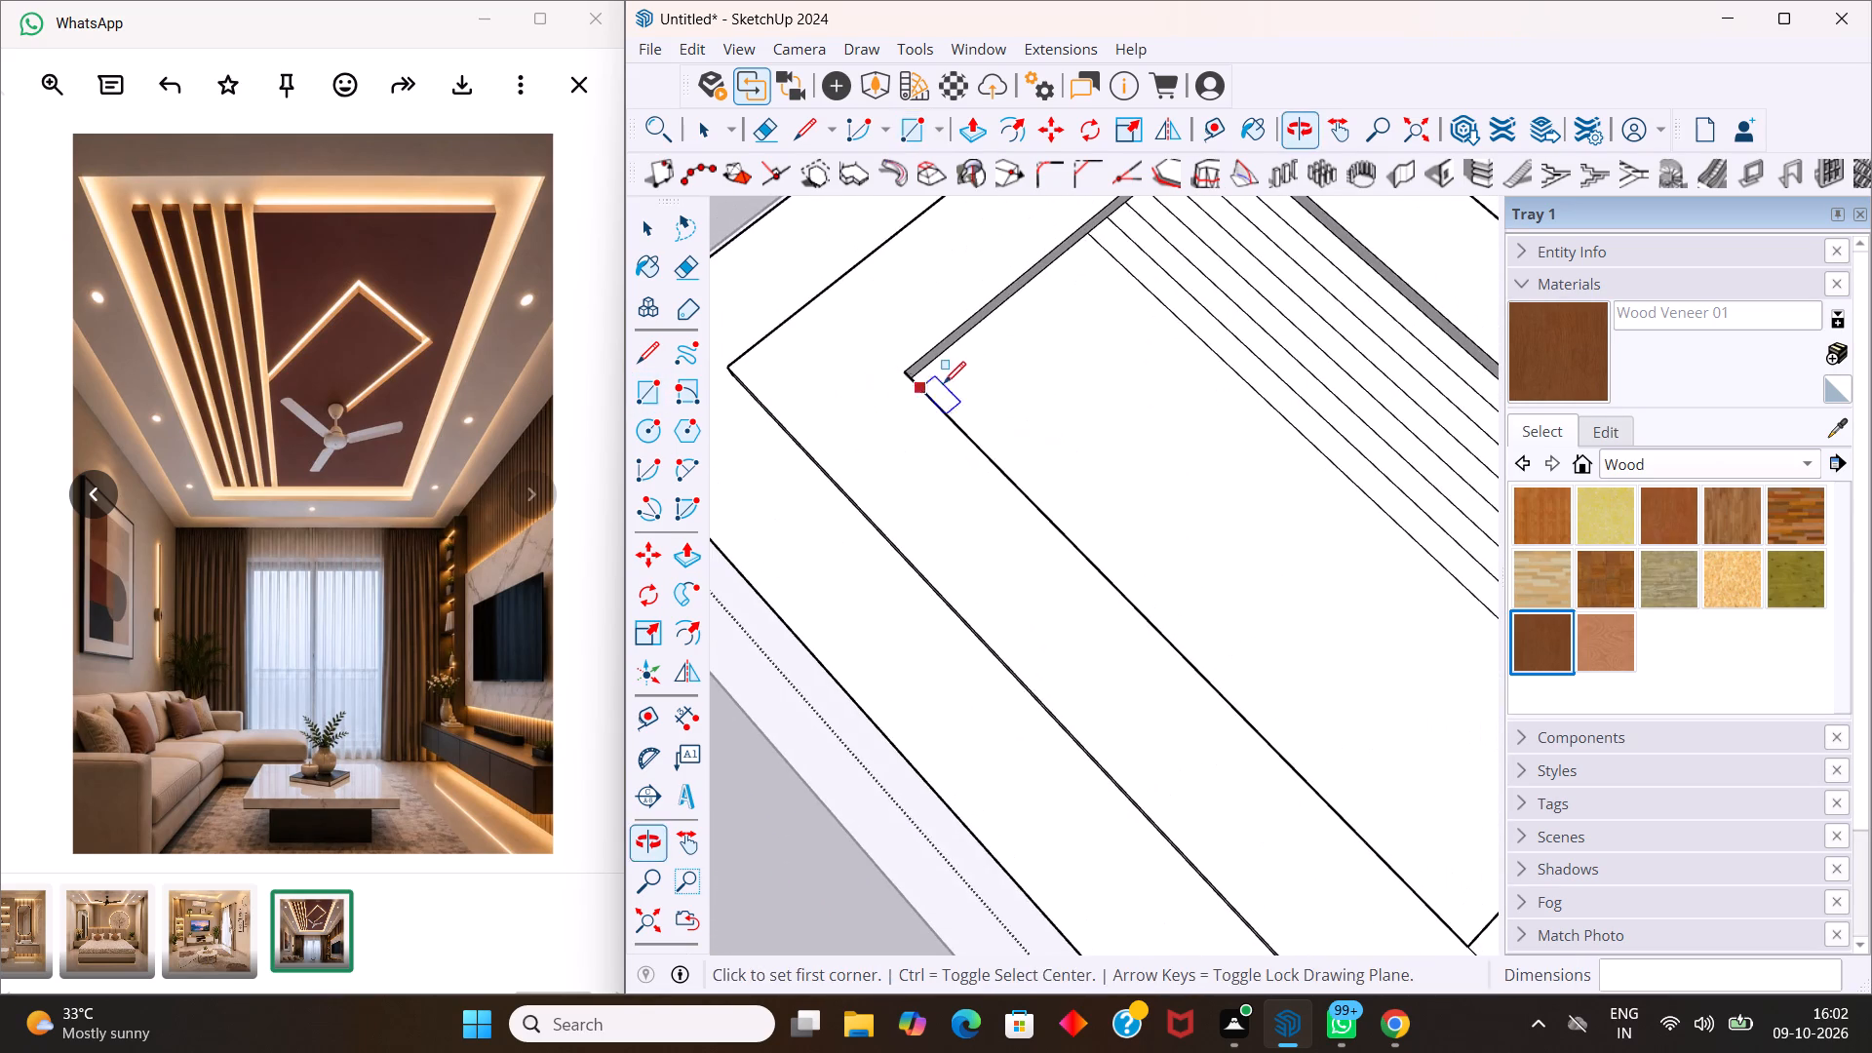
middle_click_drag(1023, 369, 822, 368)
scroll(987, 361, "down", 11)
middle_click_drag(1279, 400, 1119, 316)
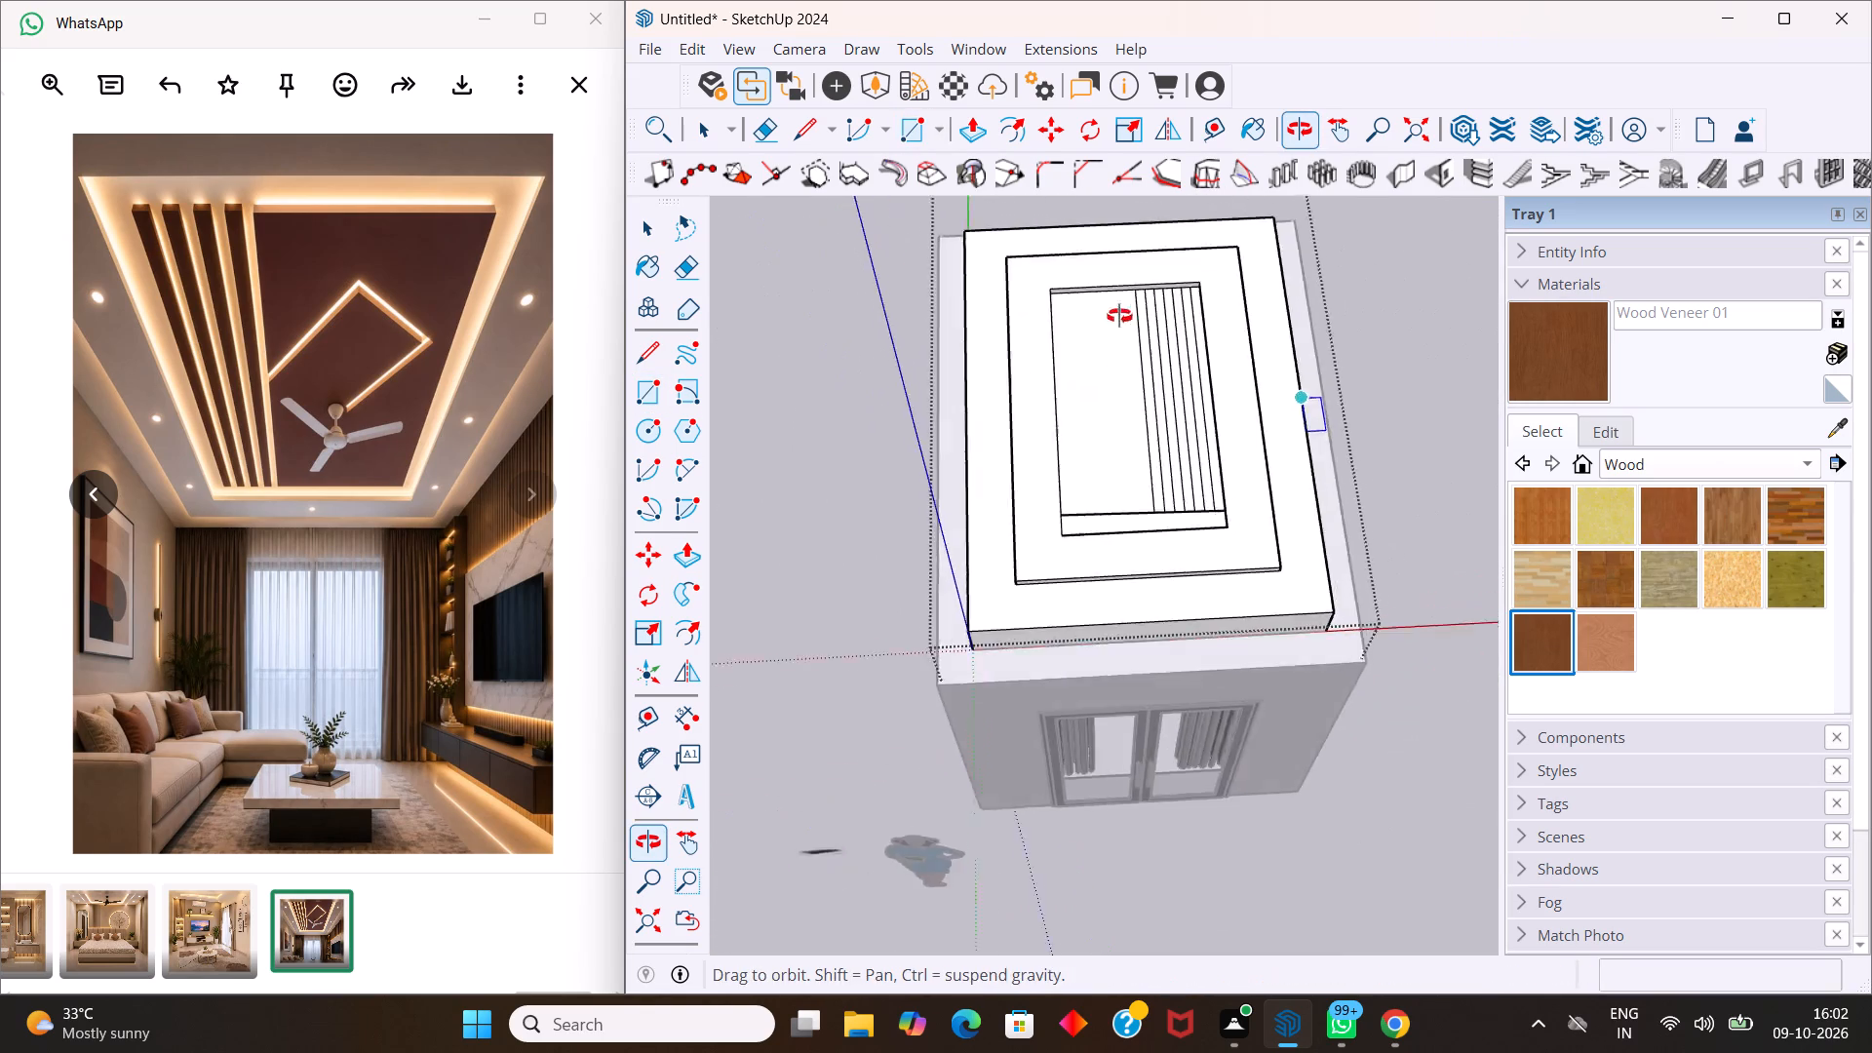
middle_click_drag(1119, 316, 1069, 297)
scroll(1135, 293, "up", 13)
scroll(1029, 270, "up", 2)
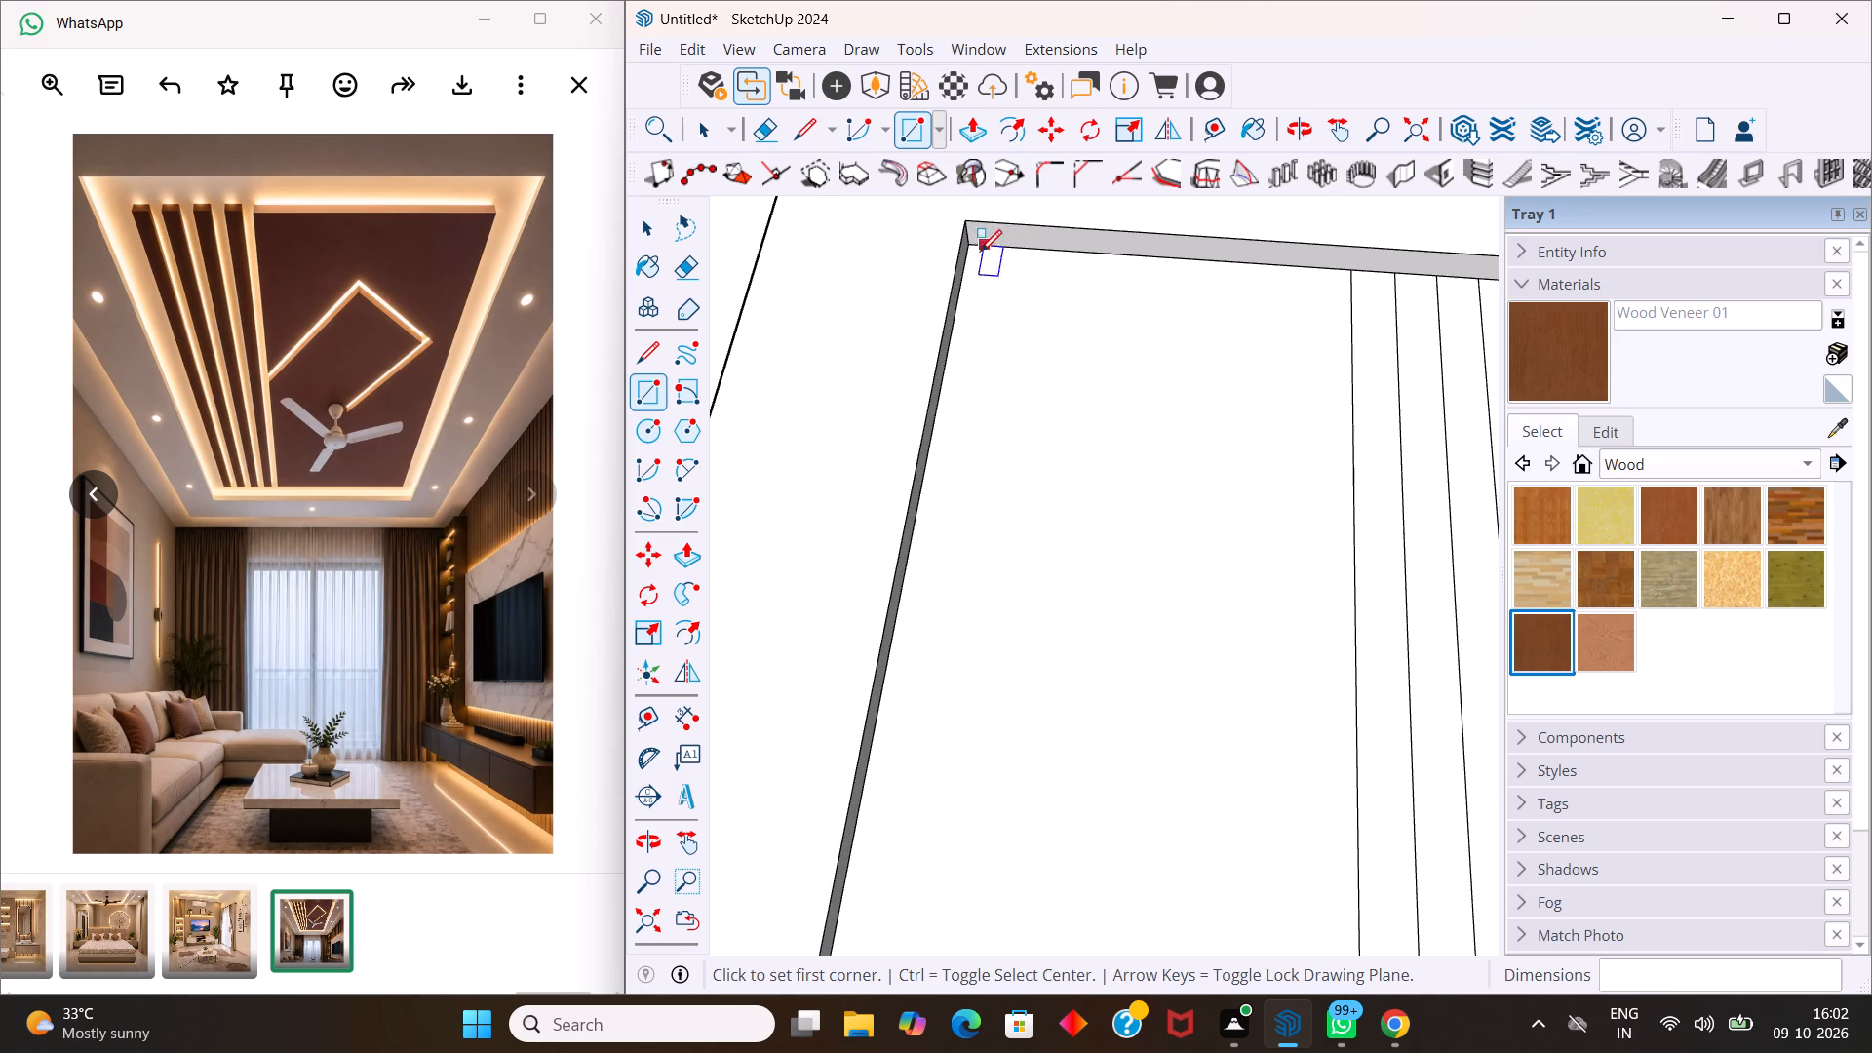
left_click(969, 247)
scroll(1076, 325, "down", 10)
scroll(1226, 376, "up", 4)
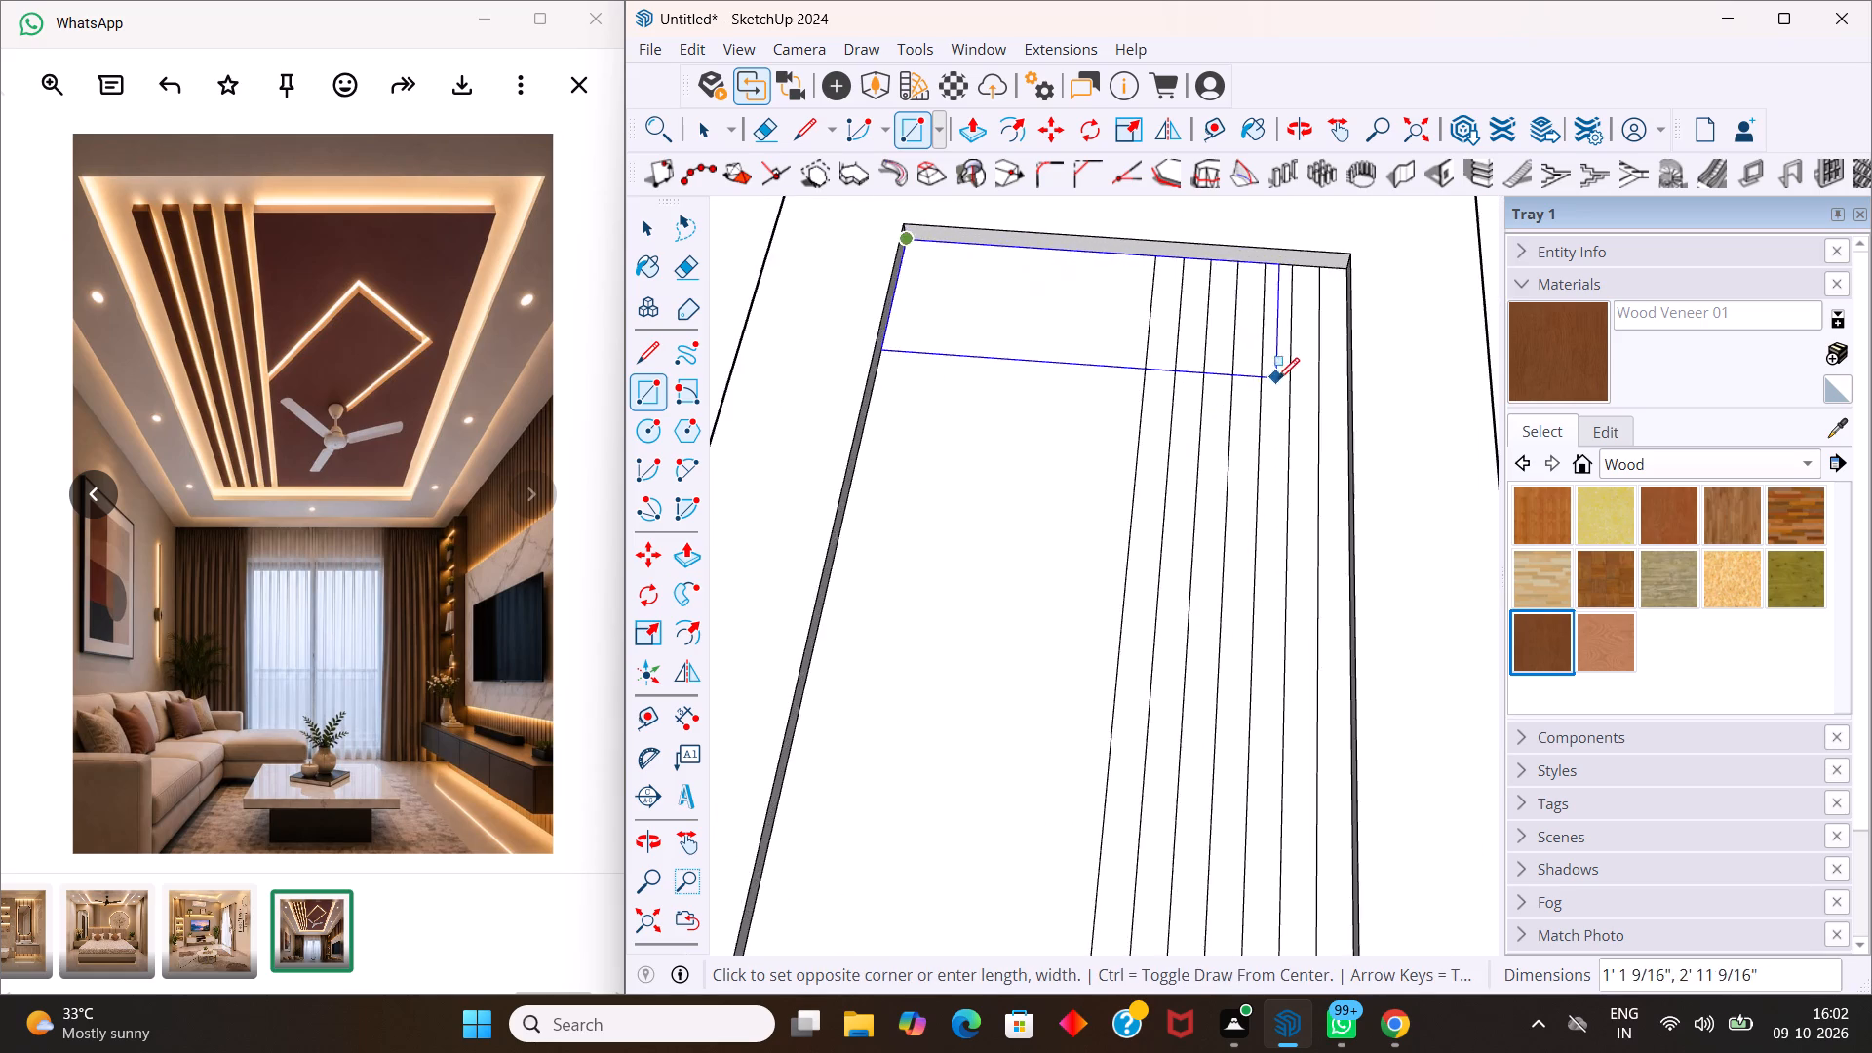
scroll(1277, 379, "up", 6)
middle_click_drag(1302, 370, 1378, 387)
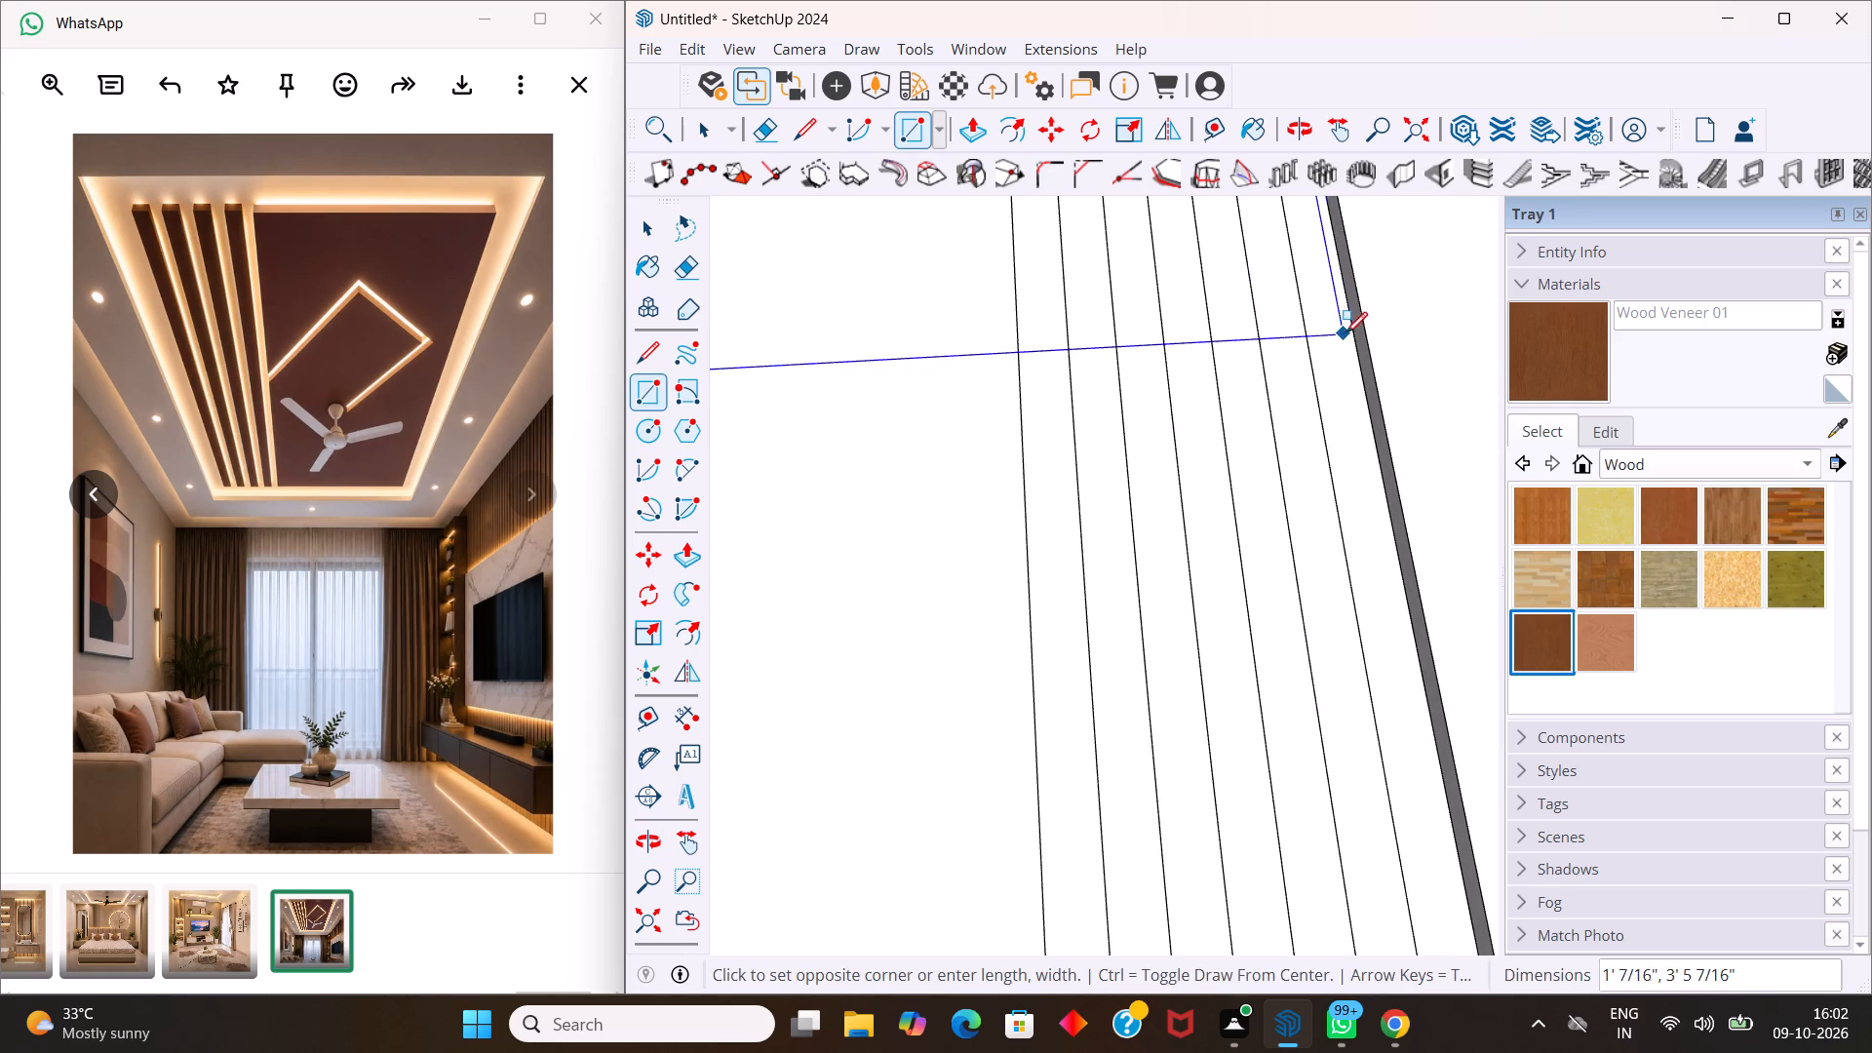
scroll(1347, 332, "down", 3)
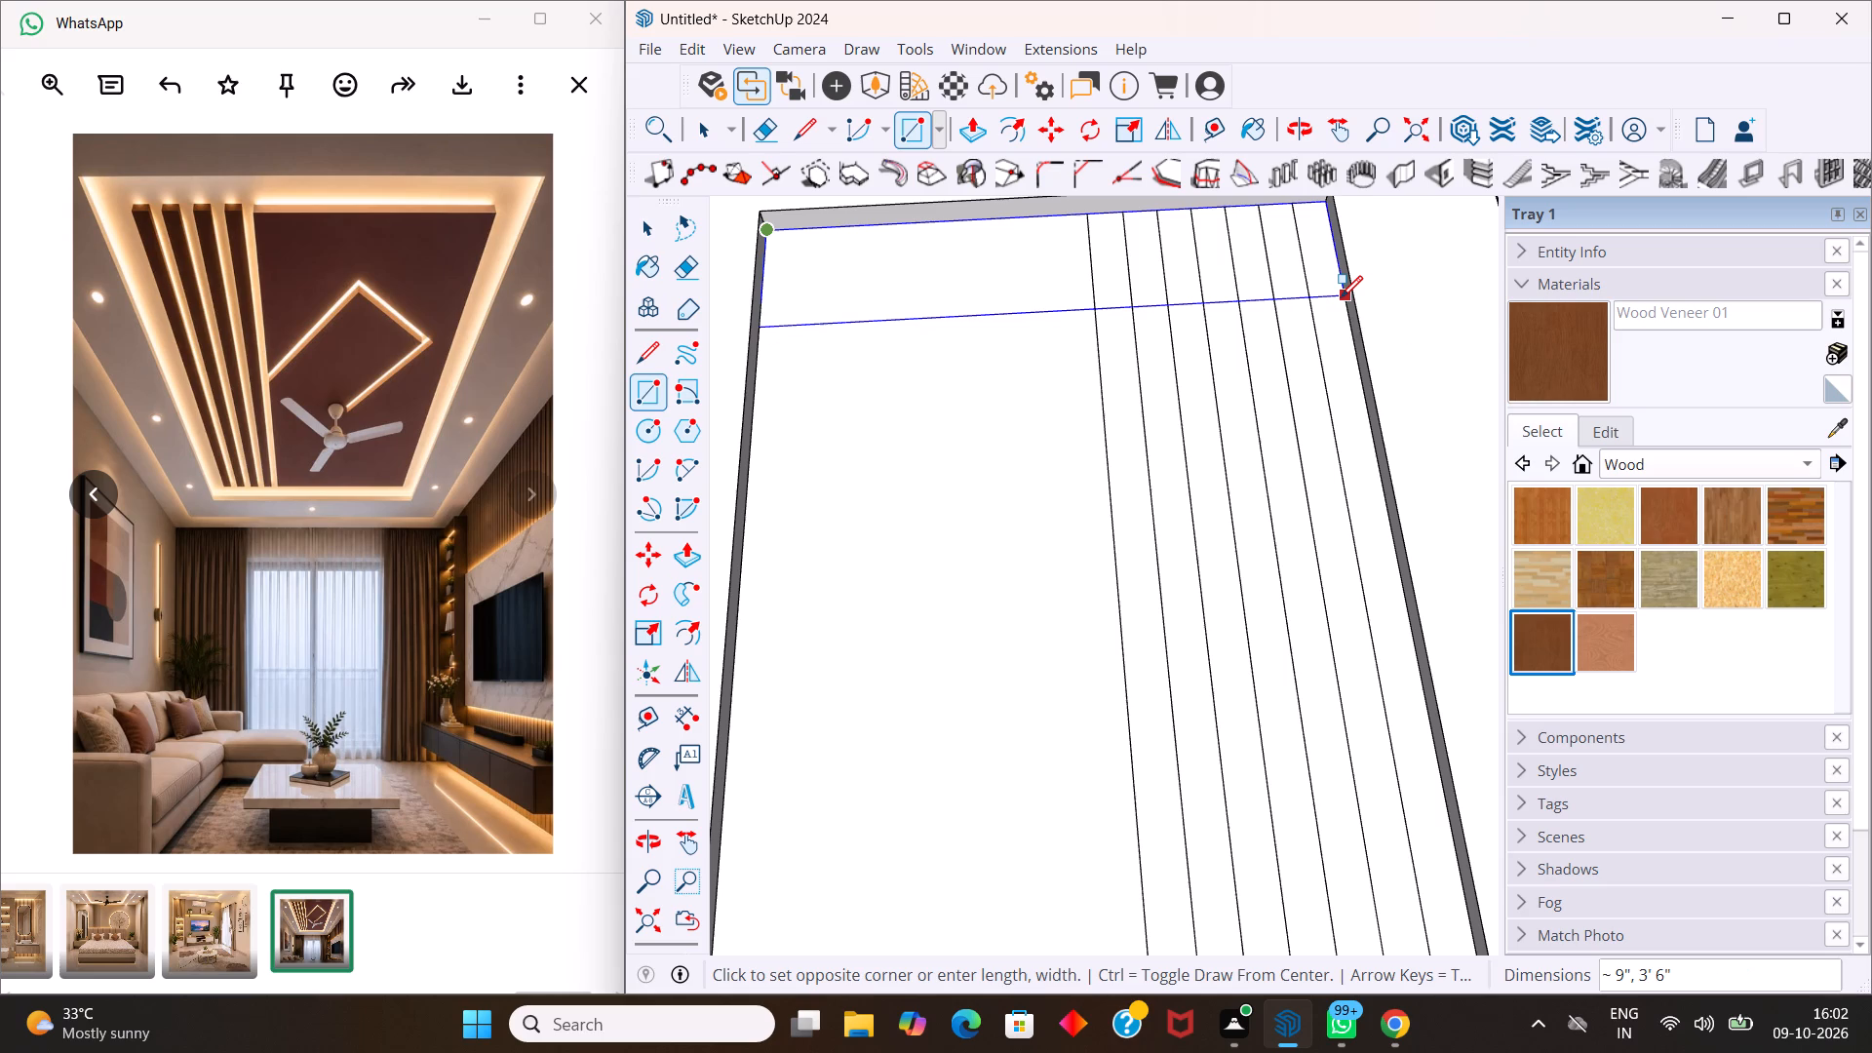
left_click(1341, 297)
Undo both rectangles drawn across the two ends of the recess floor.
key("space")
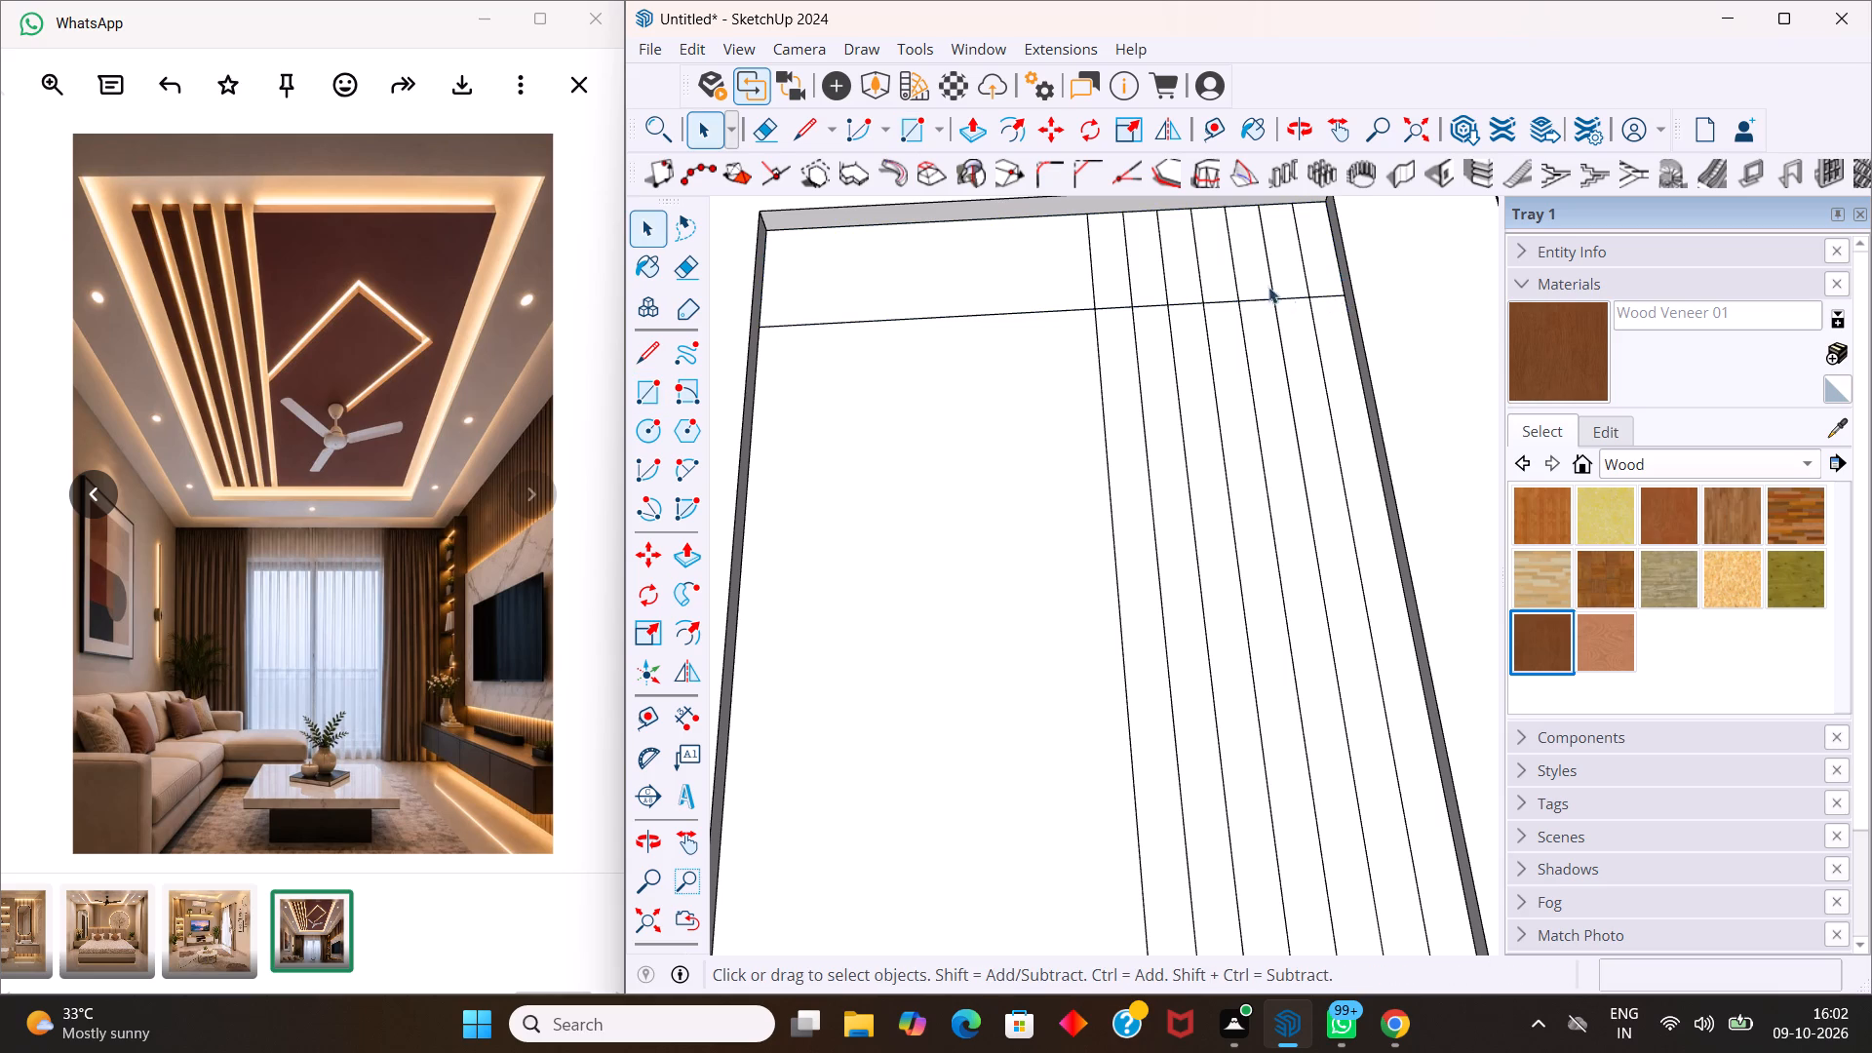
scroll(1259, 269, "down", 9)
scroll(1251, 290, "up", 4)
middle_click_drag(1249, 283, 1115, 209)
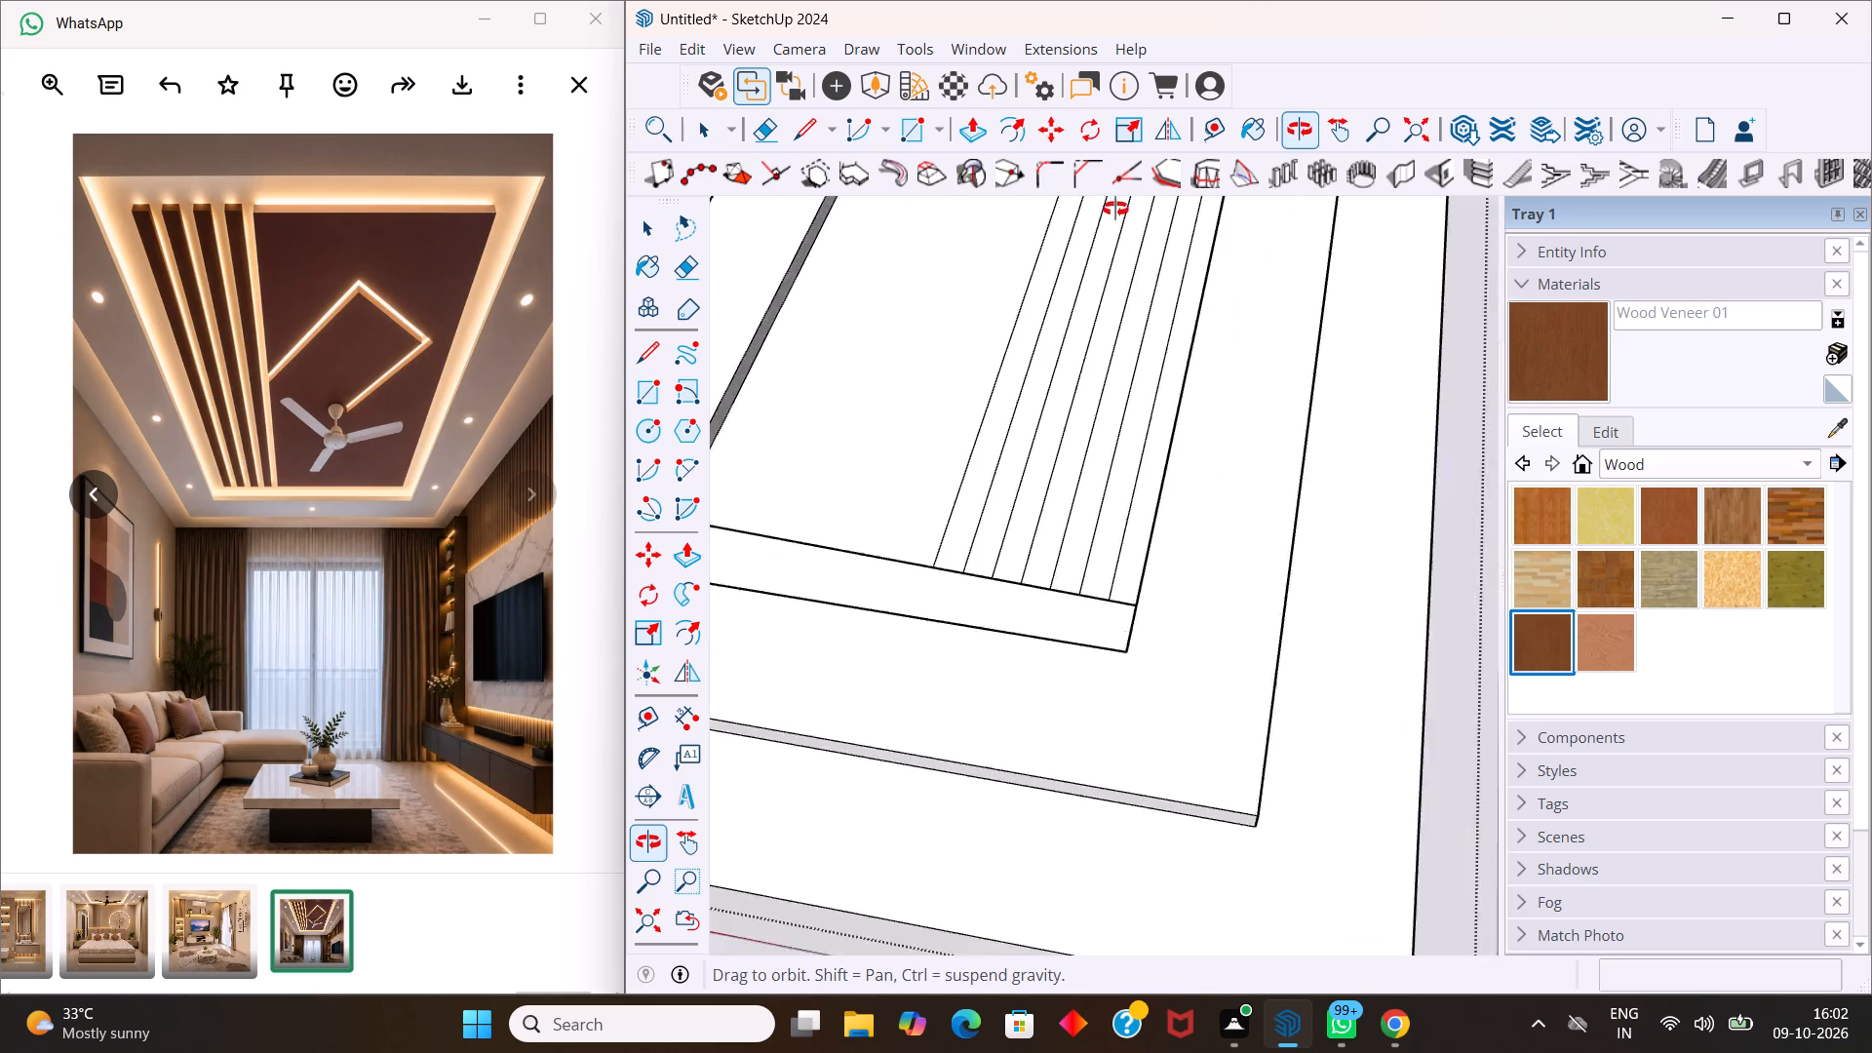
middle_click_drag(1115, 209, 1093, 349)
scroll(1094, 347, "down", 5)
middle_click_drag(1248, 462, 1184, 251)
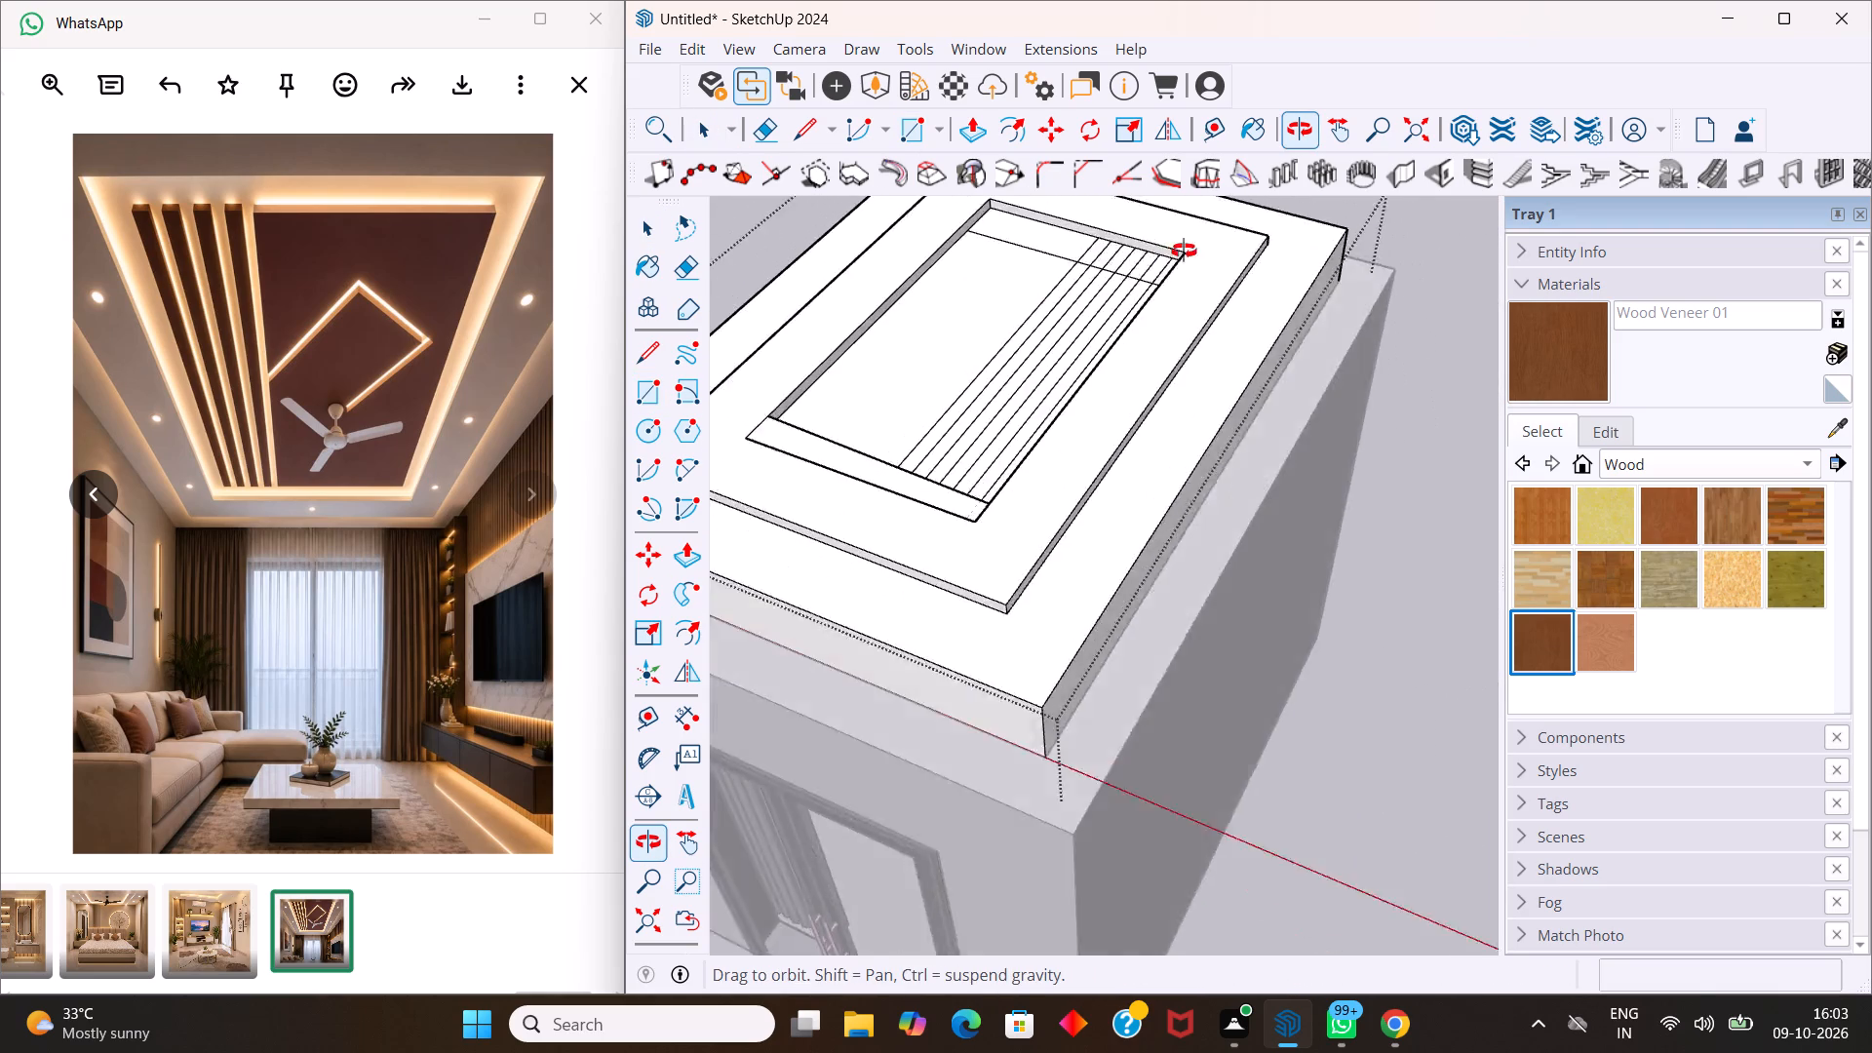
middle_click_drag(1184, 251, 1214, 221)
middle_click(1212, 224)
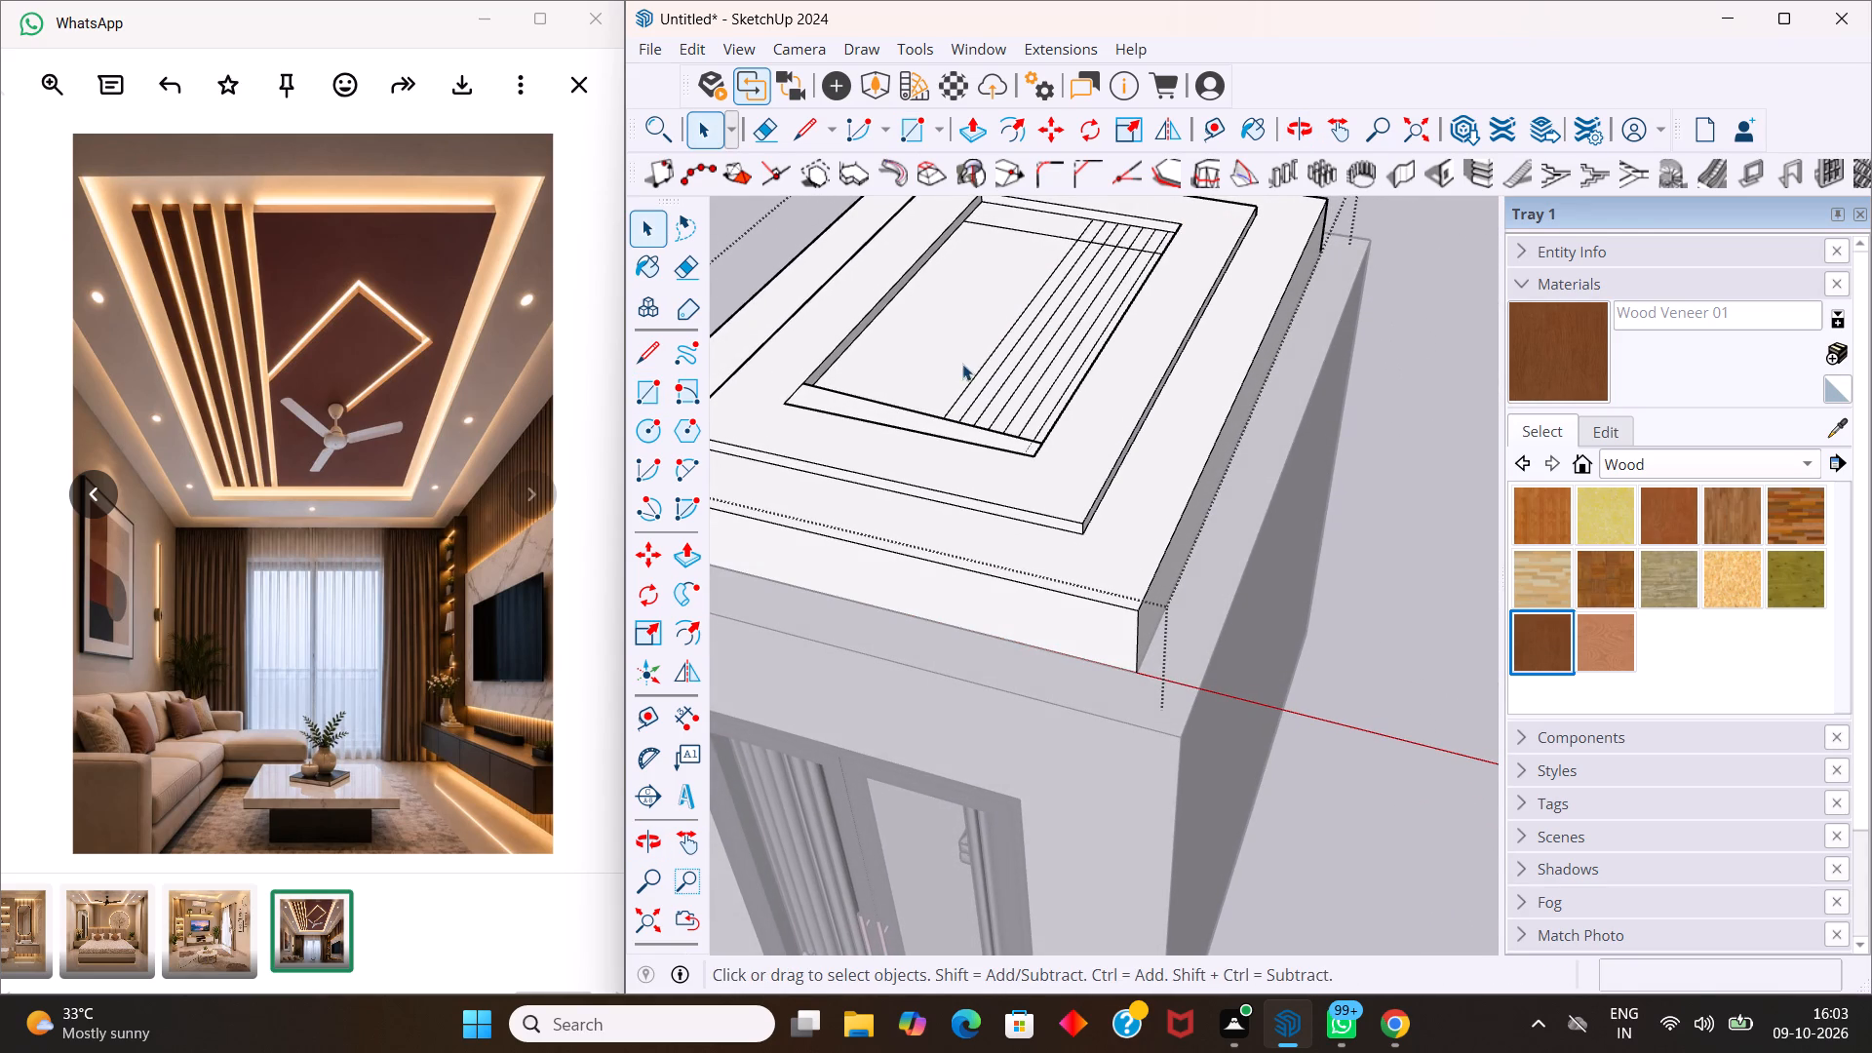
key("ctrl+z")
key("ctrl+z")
Draw a rectangle about 11" by 3' 6" across the strip ends, from the recess floor's corner to the opposite wall.
scroll(1022, 347, "down", 5)
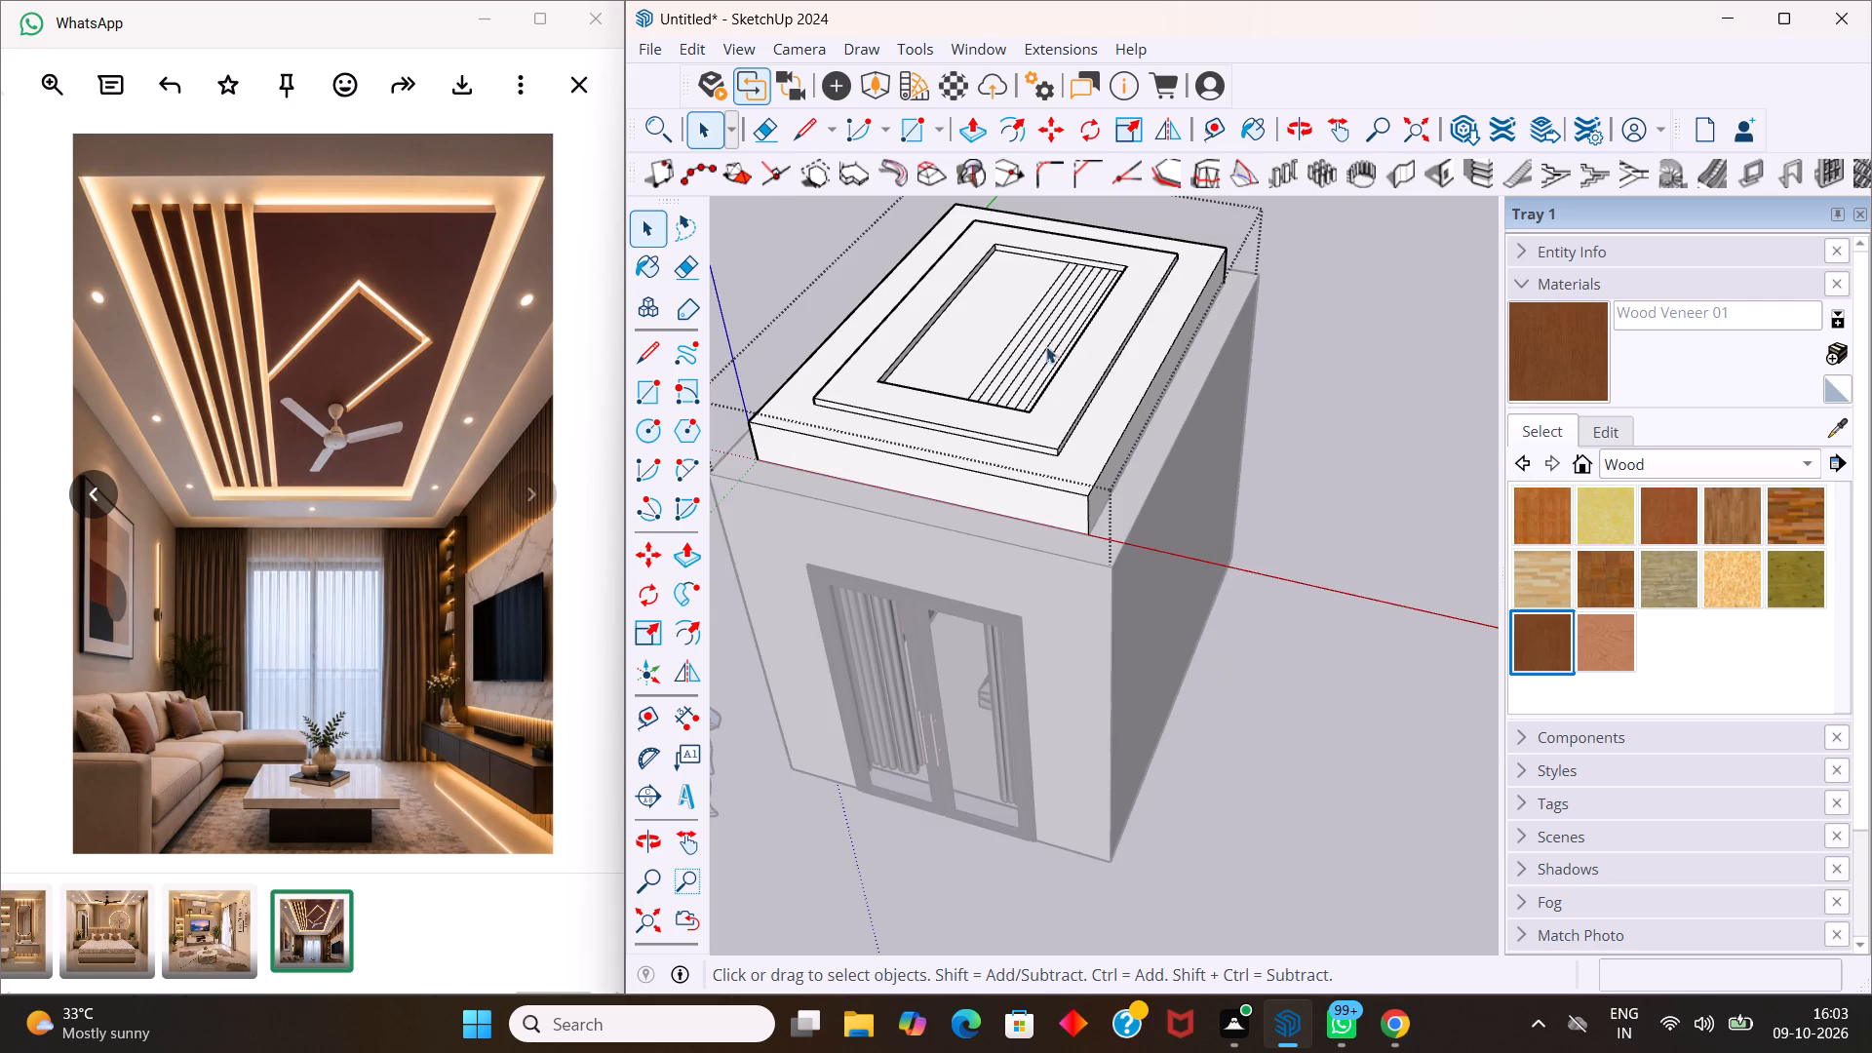
scroll(1051, 251, "up", 14)
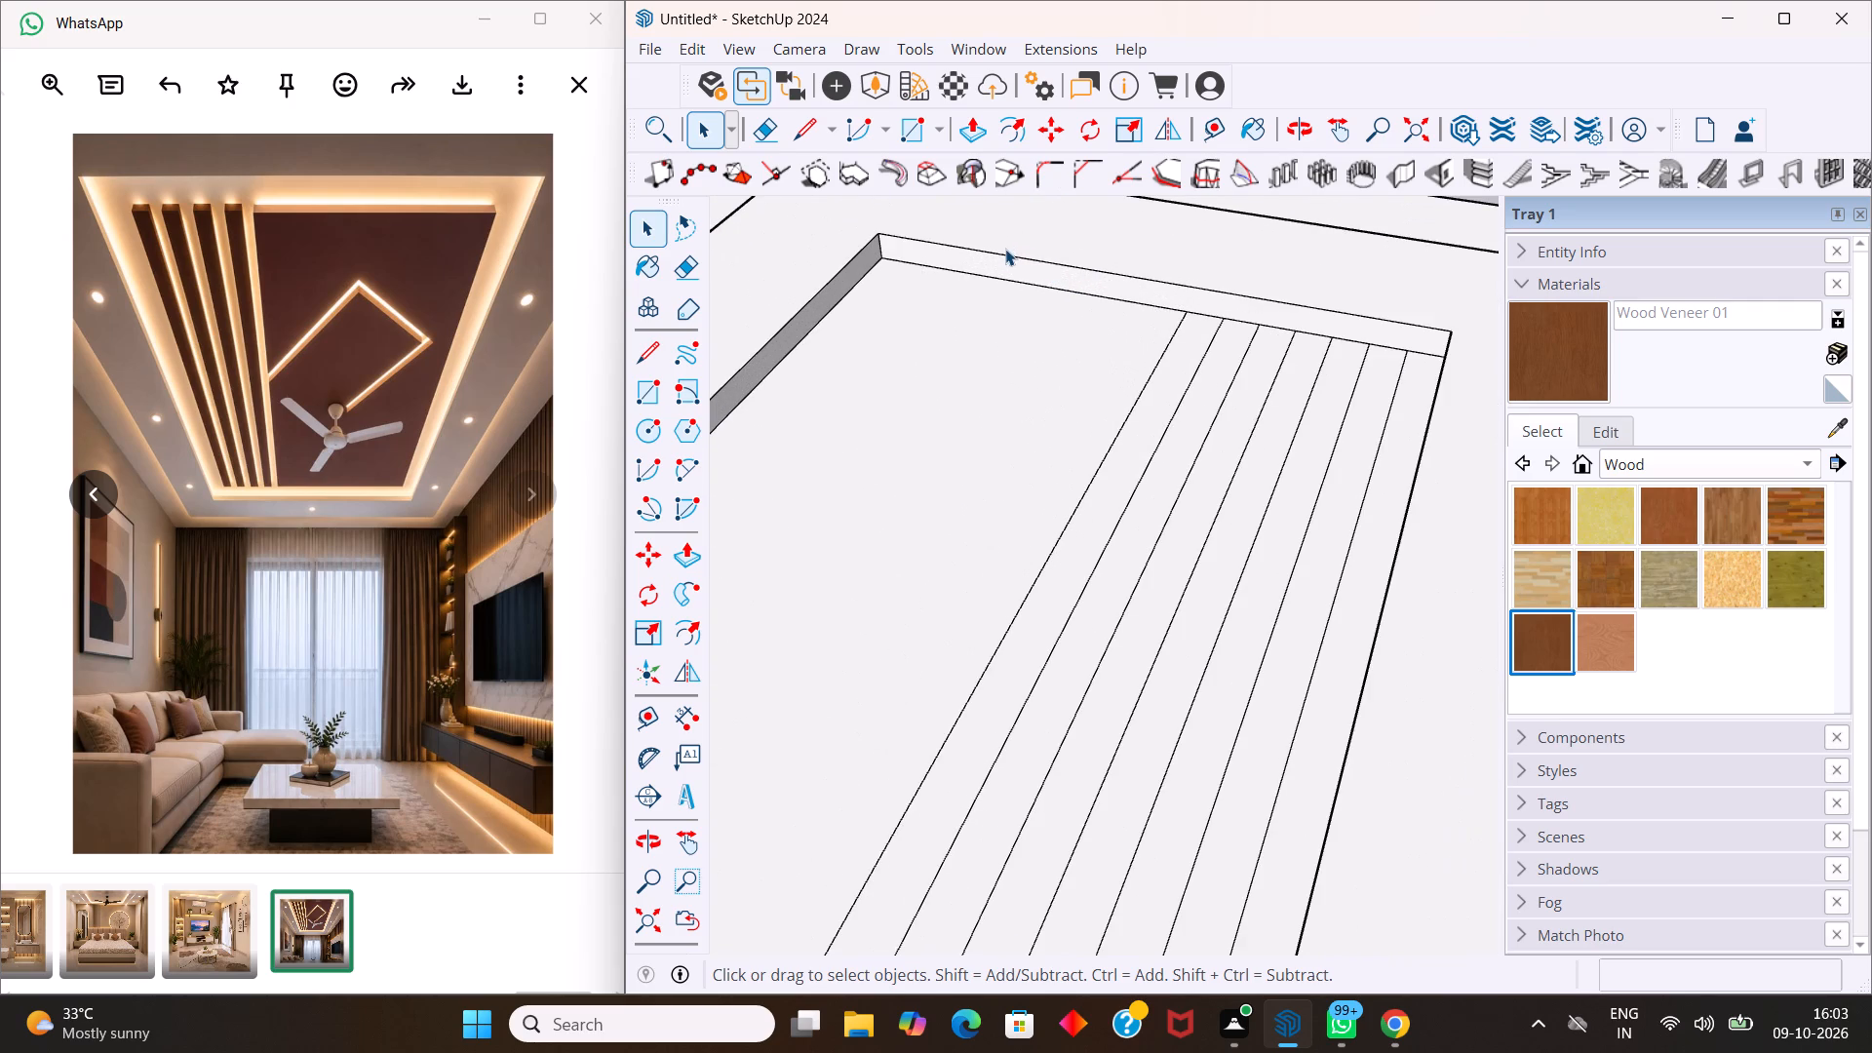
key("r")
left_click(888, 260)
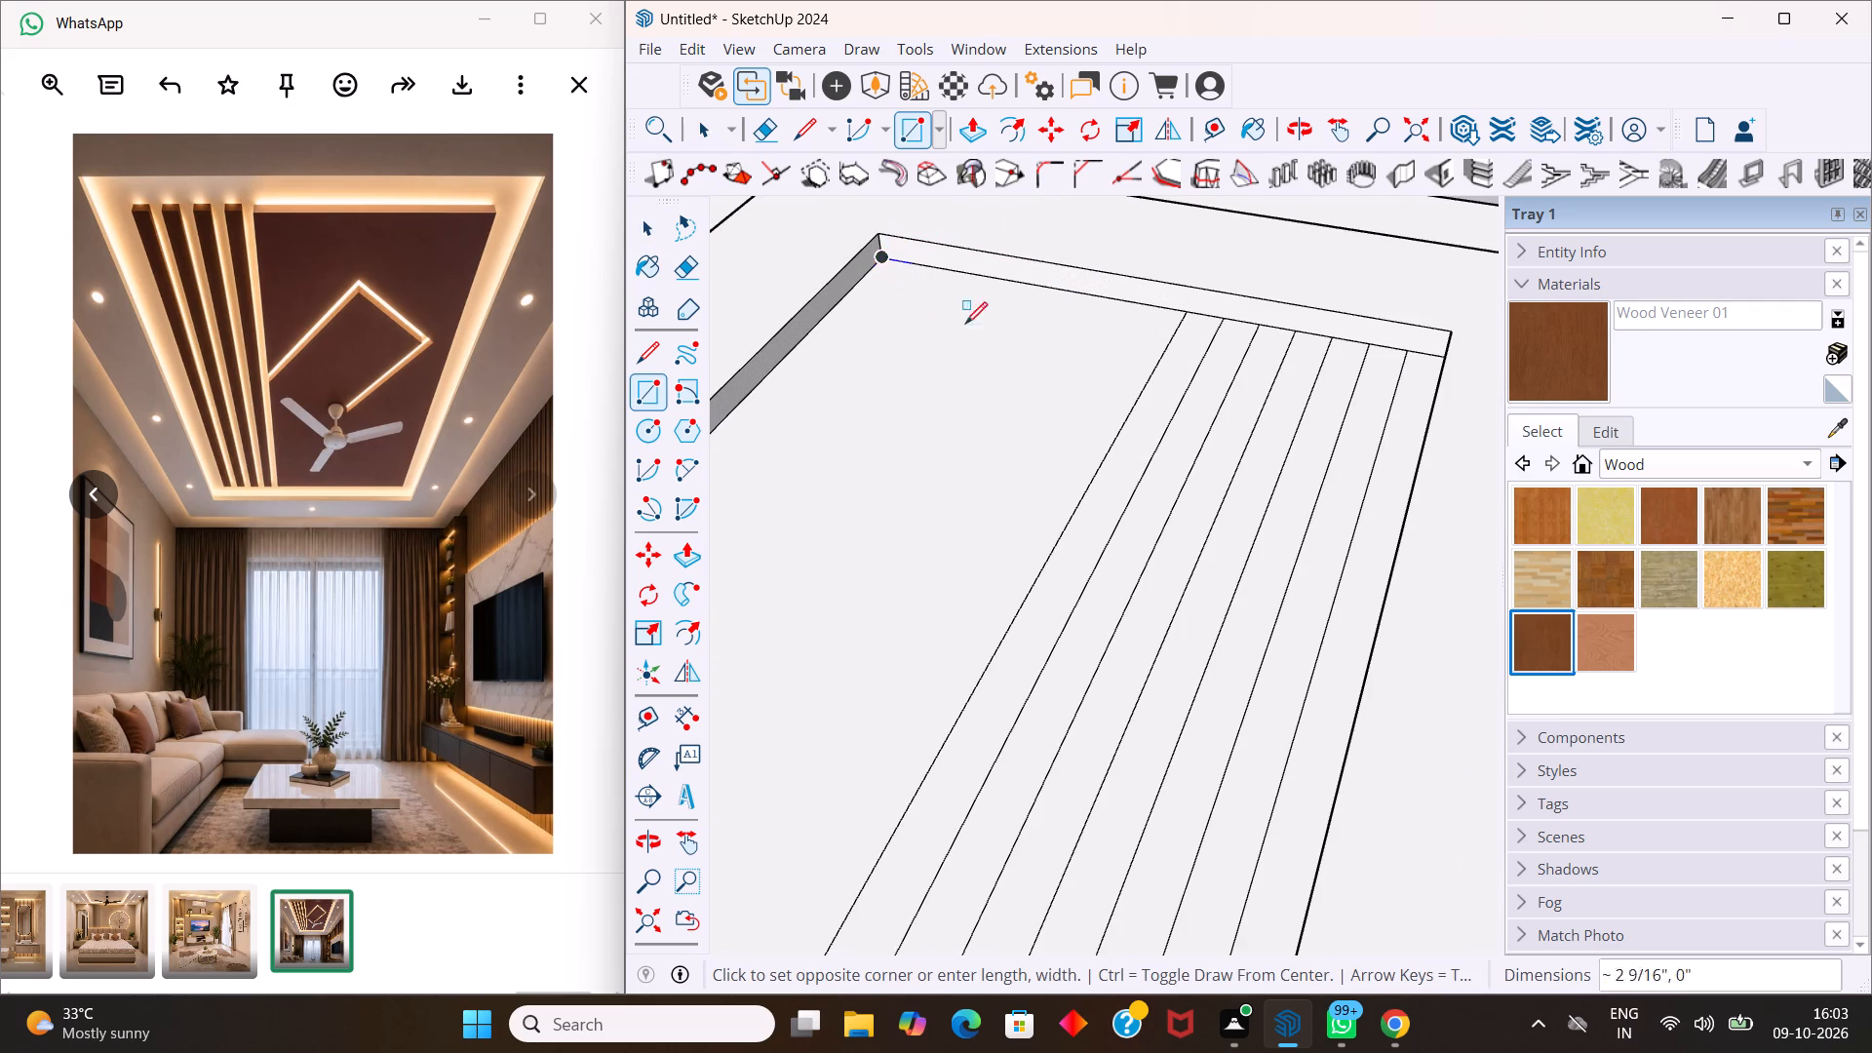
middle_click_drag(1353, 459, 1478, 476)
scroll(1478, 476, "up", 1)
scroll(1345, 429, "down", 6)
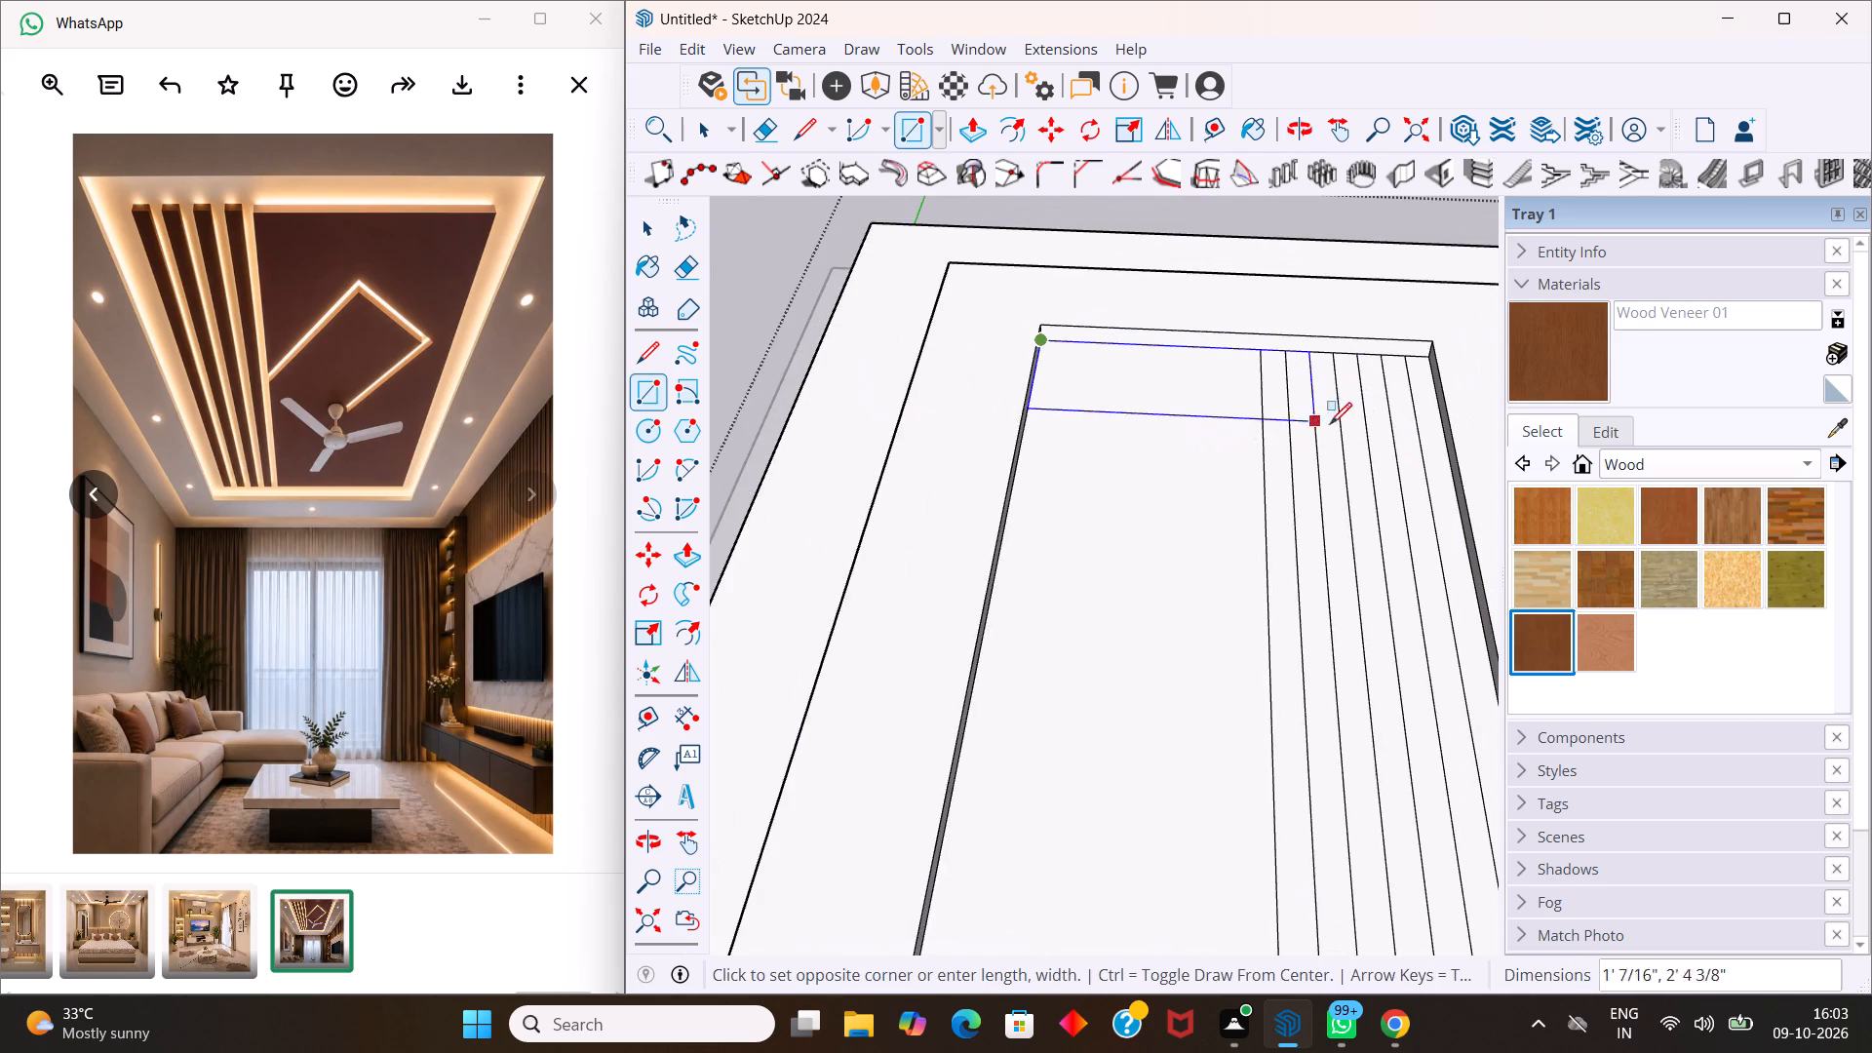
scroll(1418, 442, "up", 6)
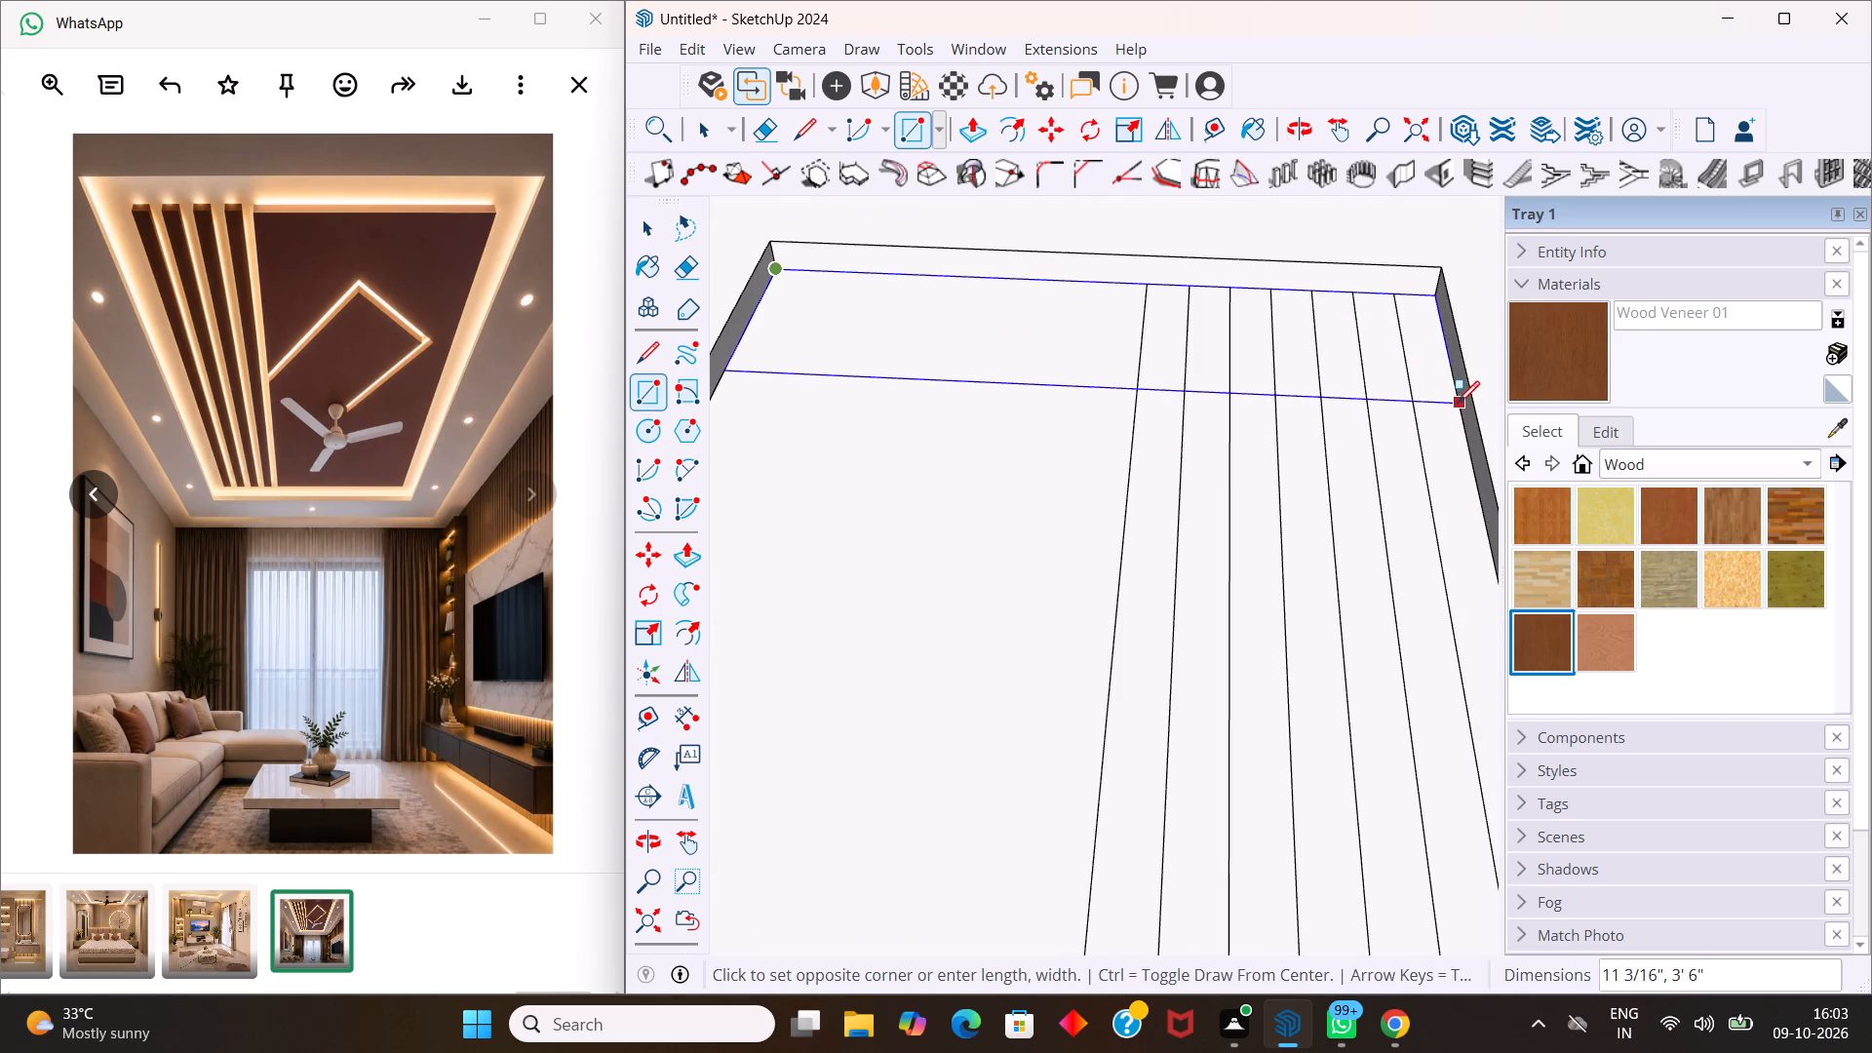
left_click(1459, 388)
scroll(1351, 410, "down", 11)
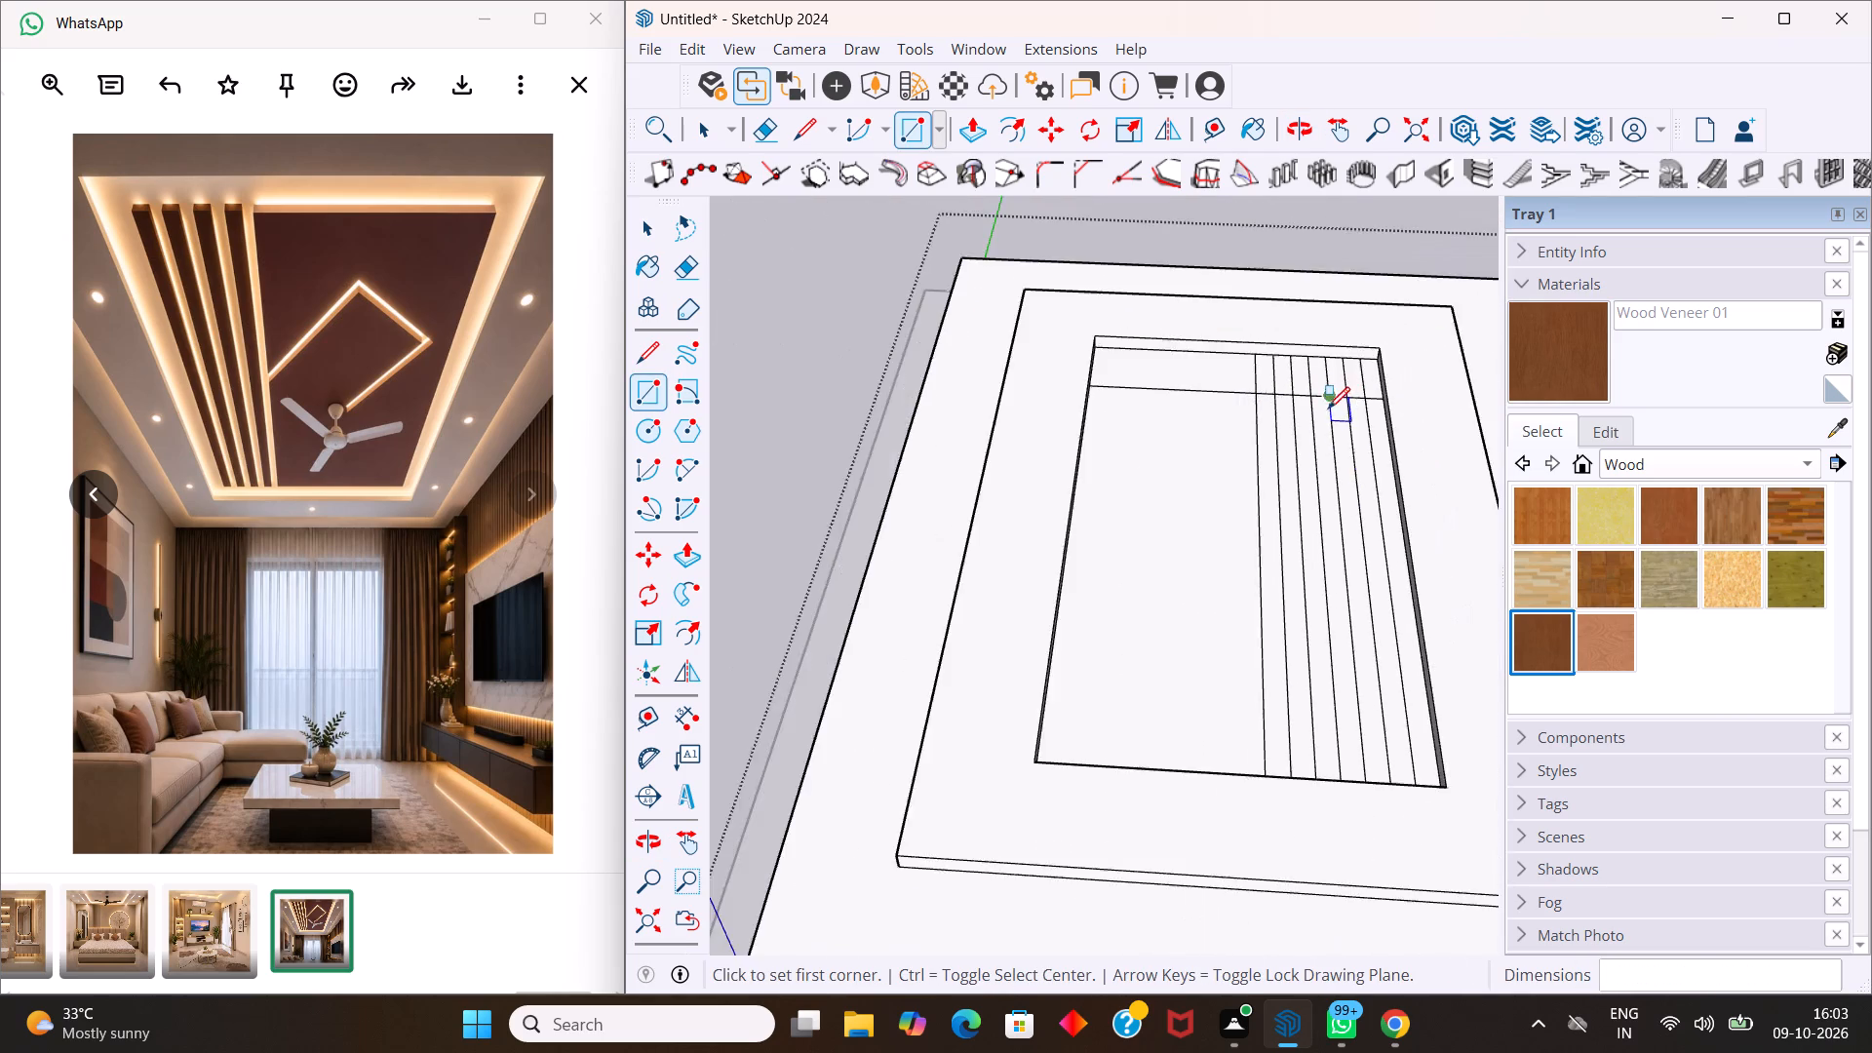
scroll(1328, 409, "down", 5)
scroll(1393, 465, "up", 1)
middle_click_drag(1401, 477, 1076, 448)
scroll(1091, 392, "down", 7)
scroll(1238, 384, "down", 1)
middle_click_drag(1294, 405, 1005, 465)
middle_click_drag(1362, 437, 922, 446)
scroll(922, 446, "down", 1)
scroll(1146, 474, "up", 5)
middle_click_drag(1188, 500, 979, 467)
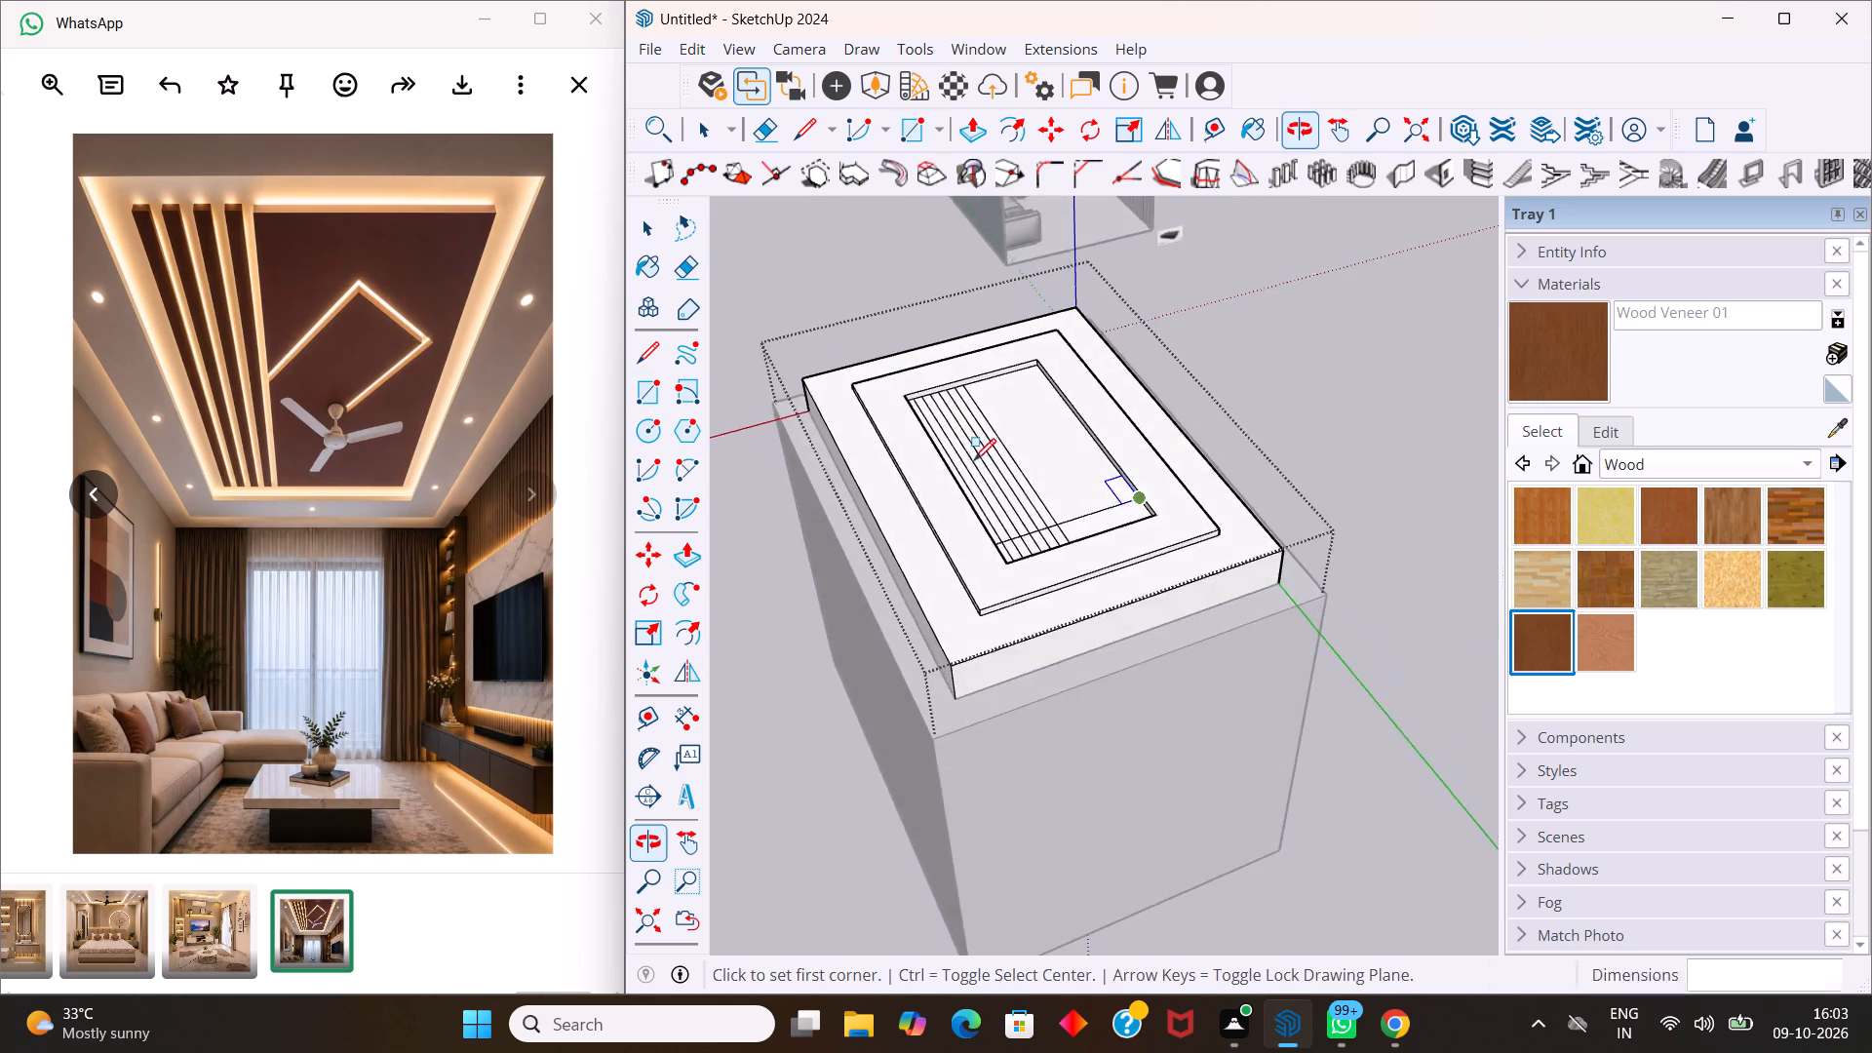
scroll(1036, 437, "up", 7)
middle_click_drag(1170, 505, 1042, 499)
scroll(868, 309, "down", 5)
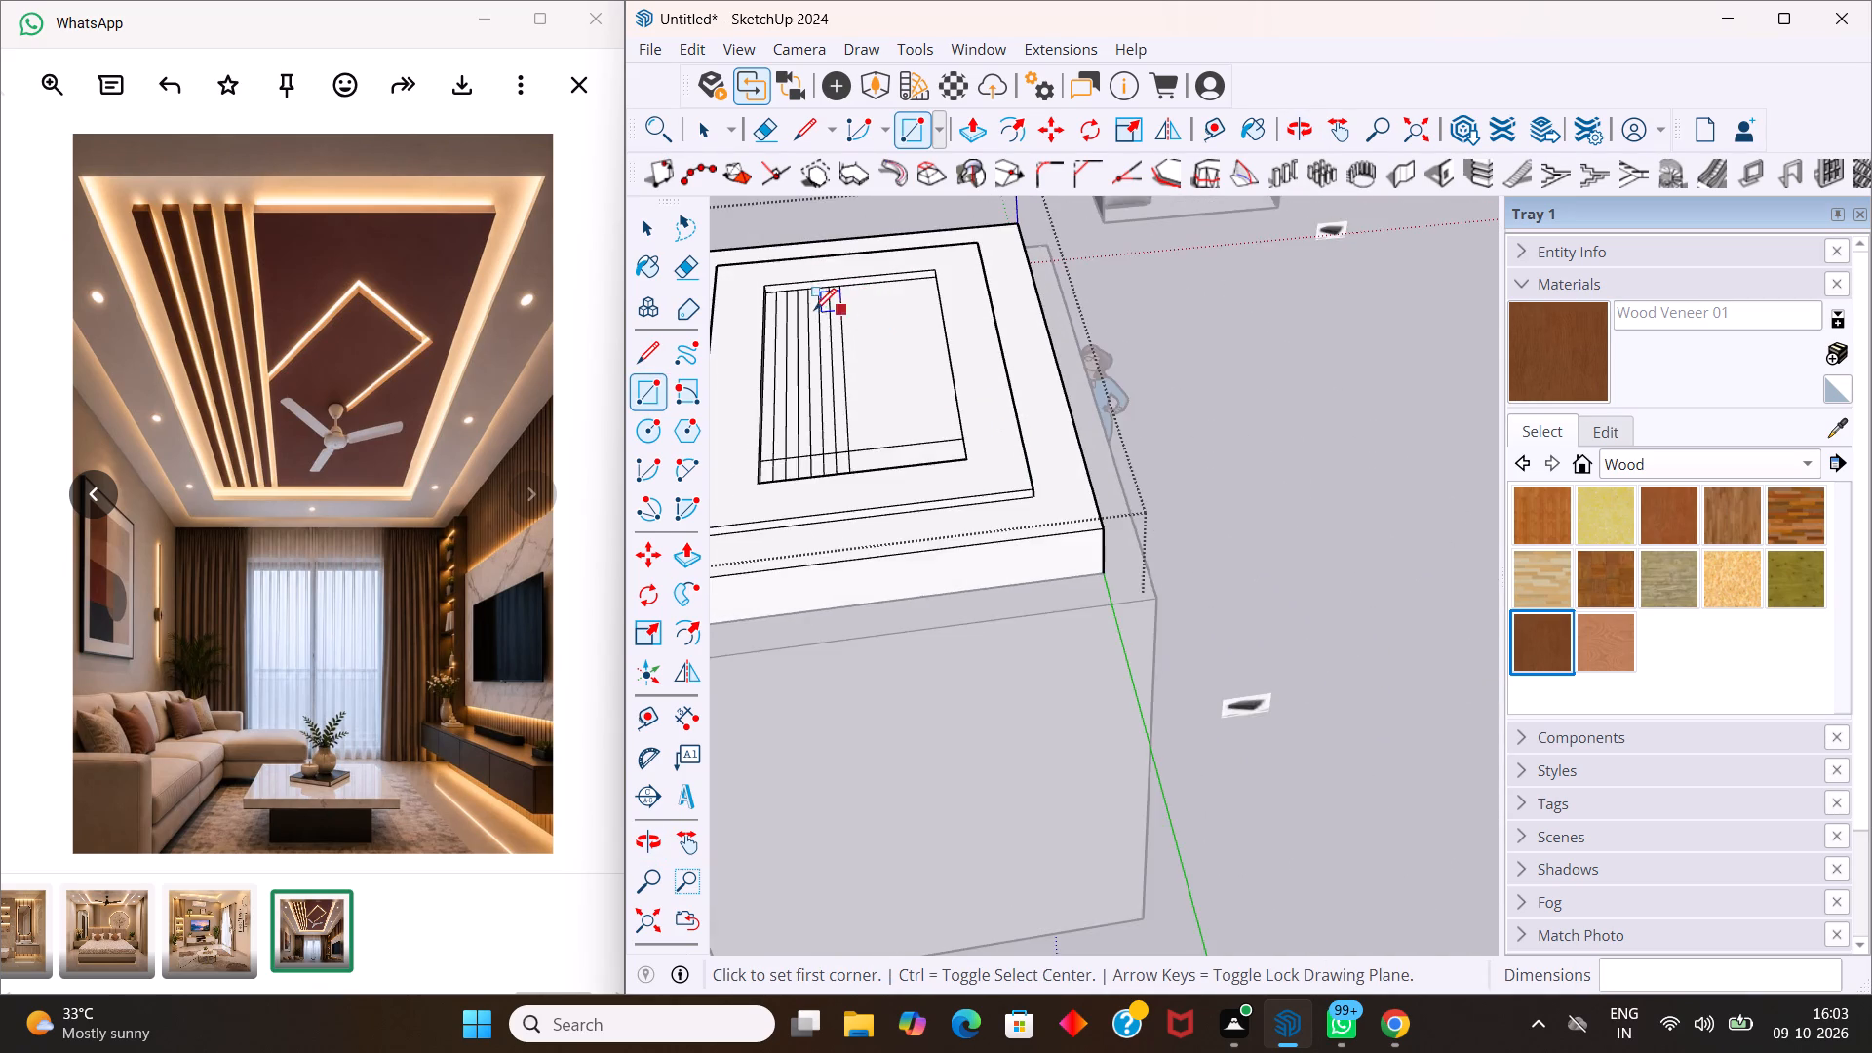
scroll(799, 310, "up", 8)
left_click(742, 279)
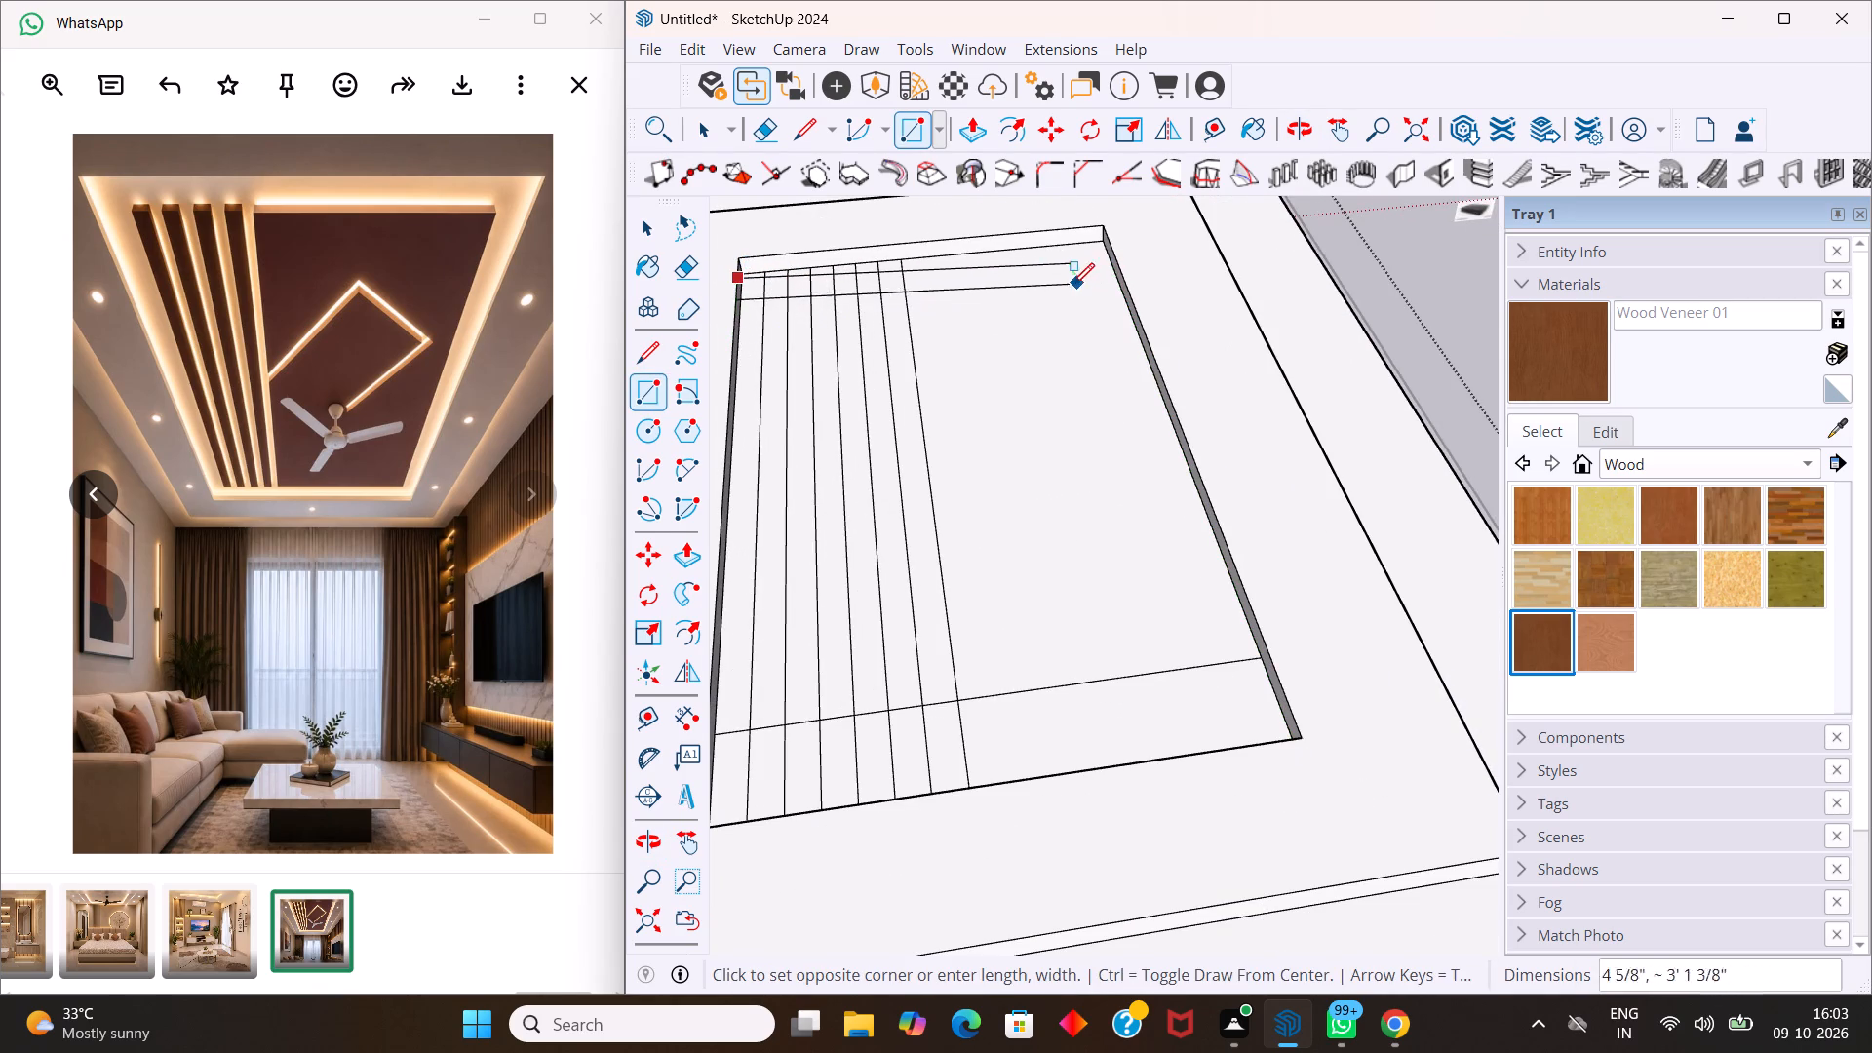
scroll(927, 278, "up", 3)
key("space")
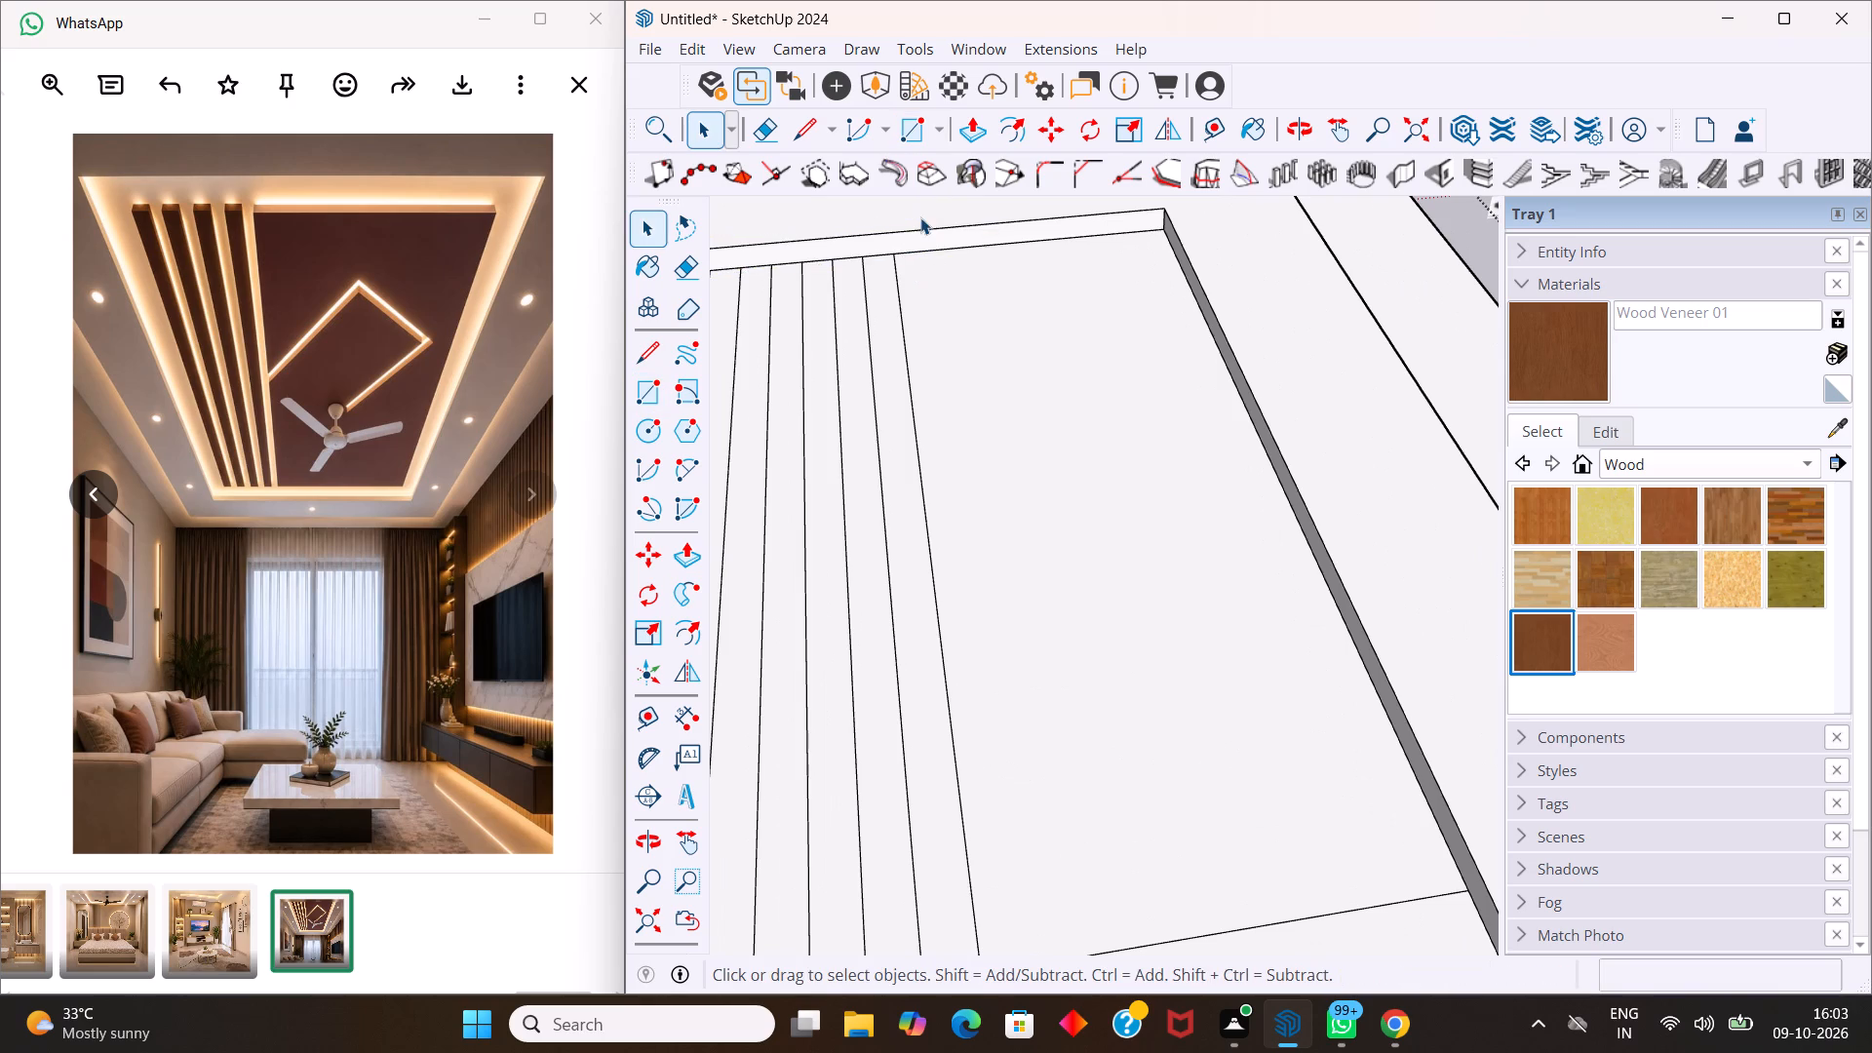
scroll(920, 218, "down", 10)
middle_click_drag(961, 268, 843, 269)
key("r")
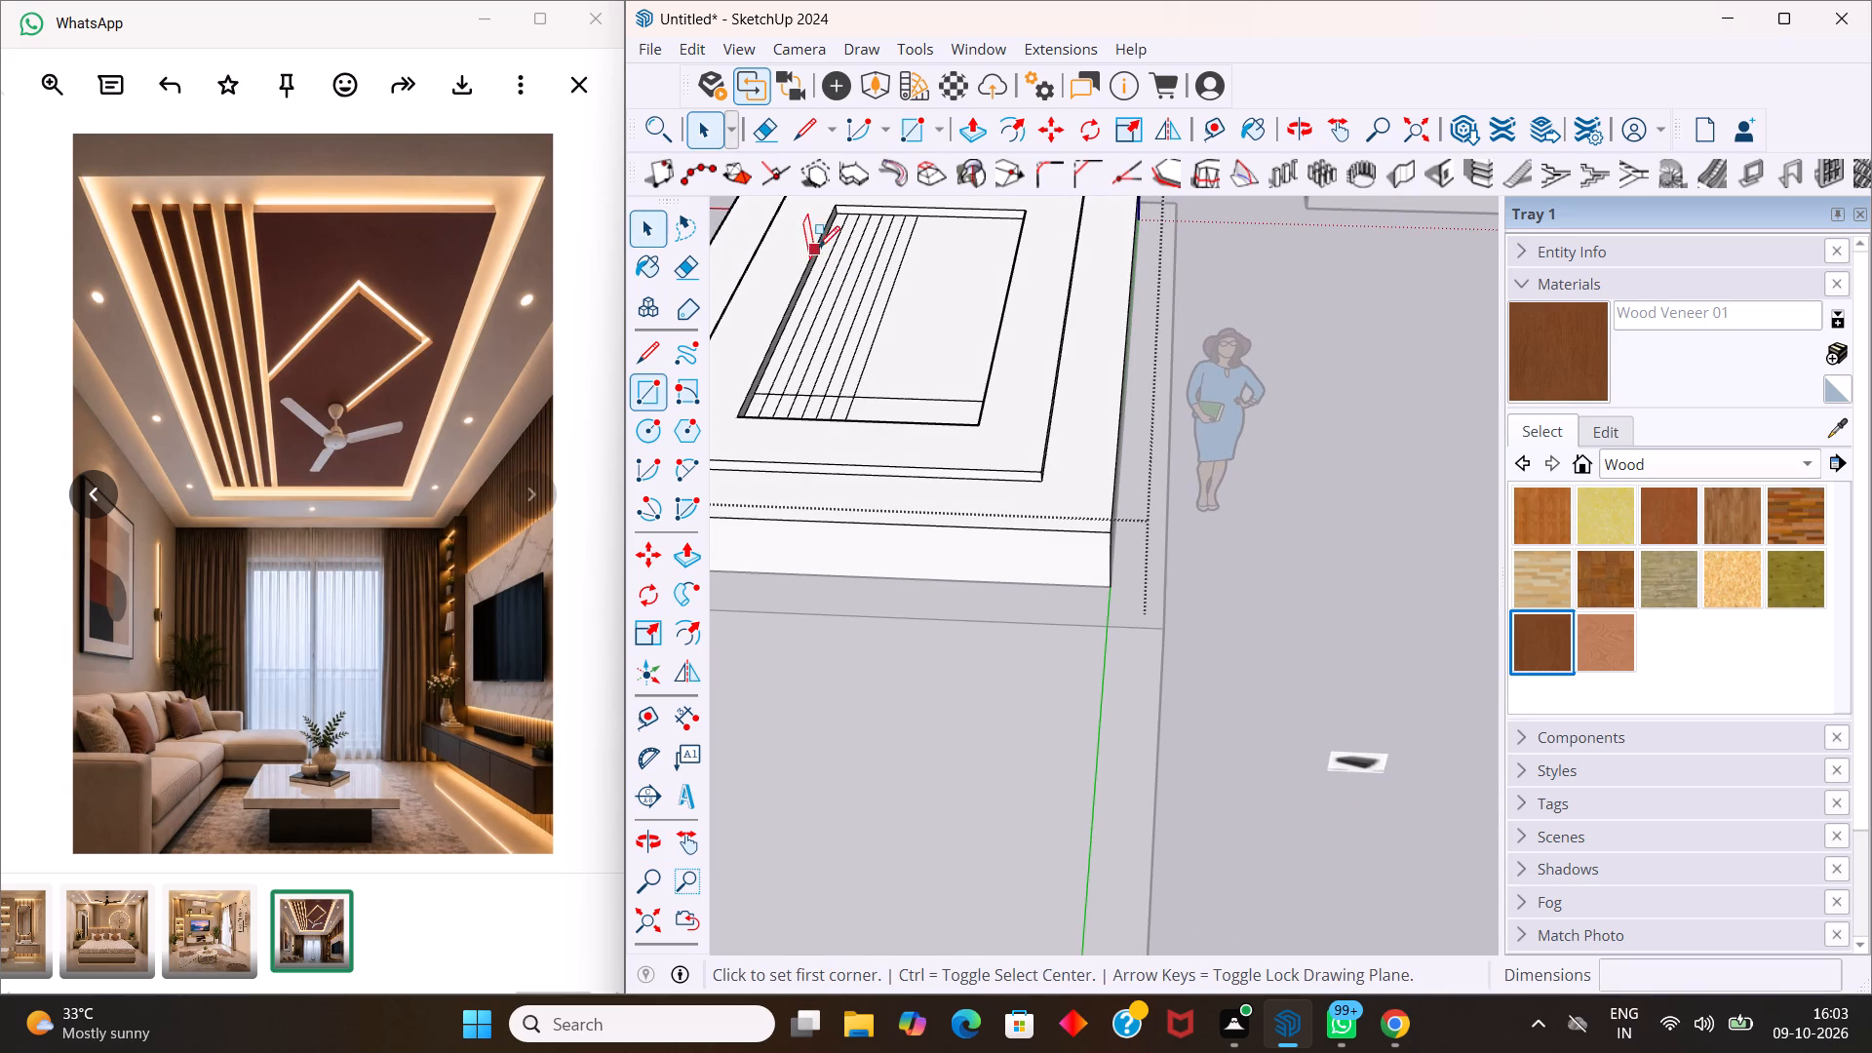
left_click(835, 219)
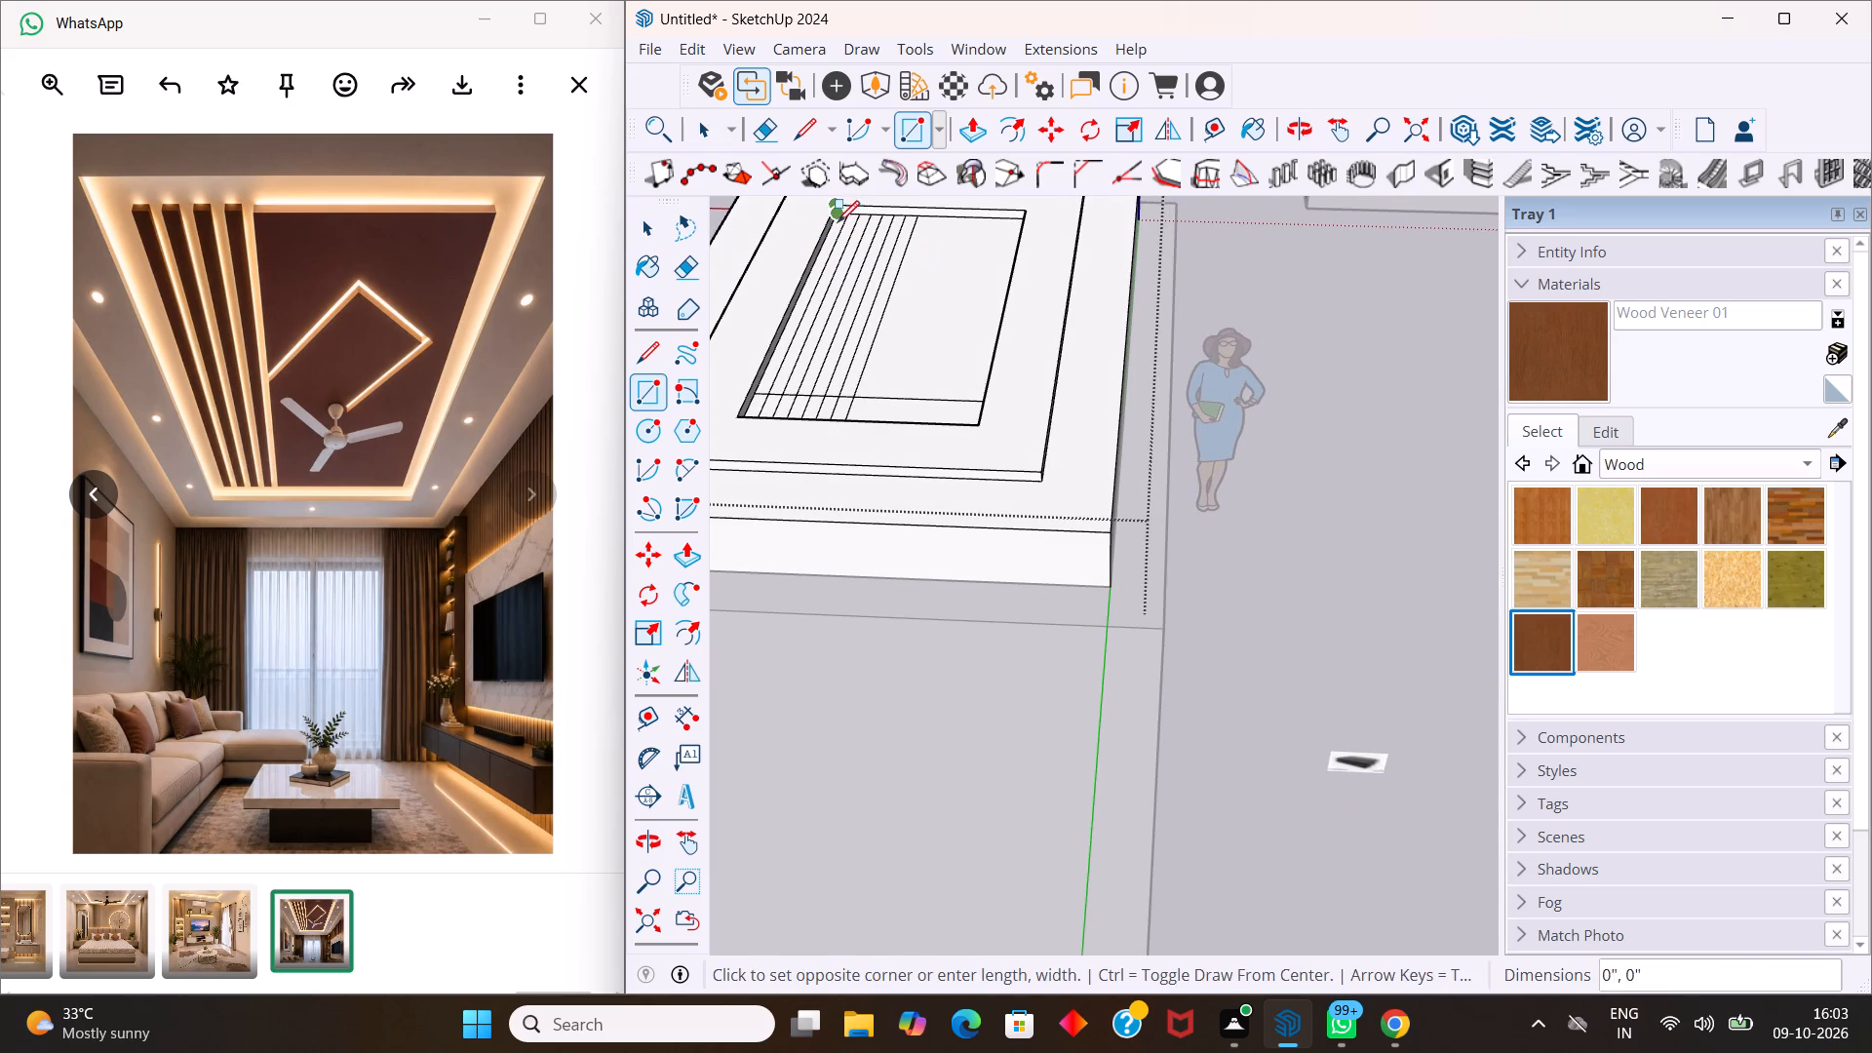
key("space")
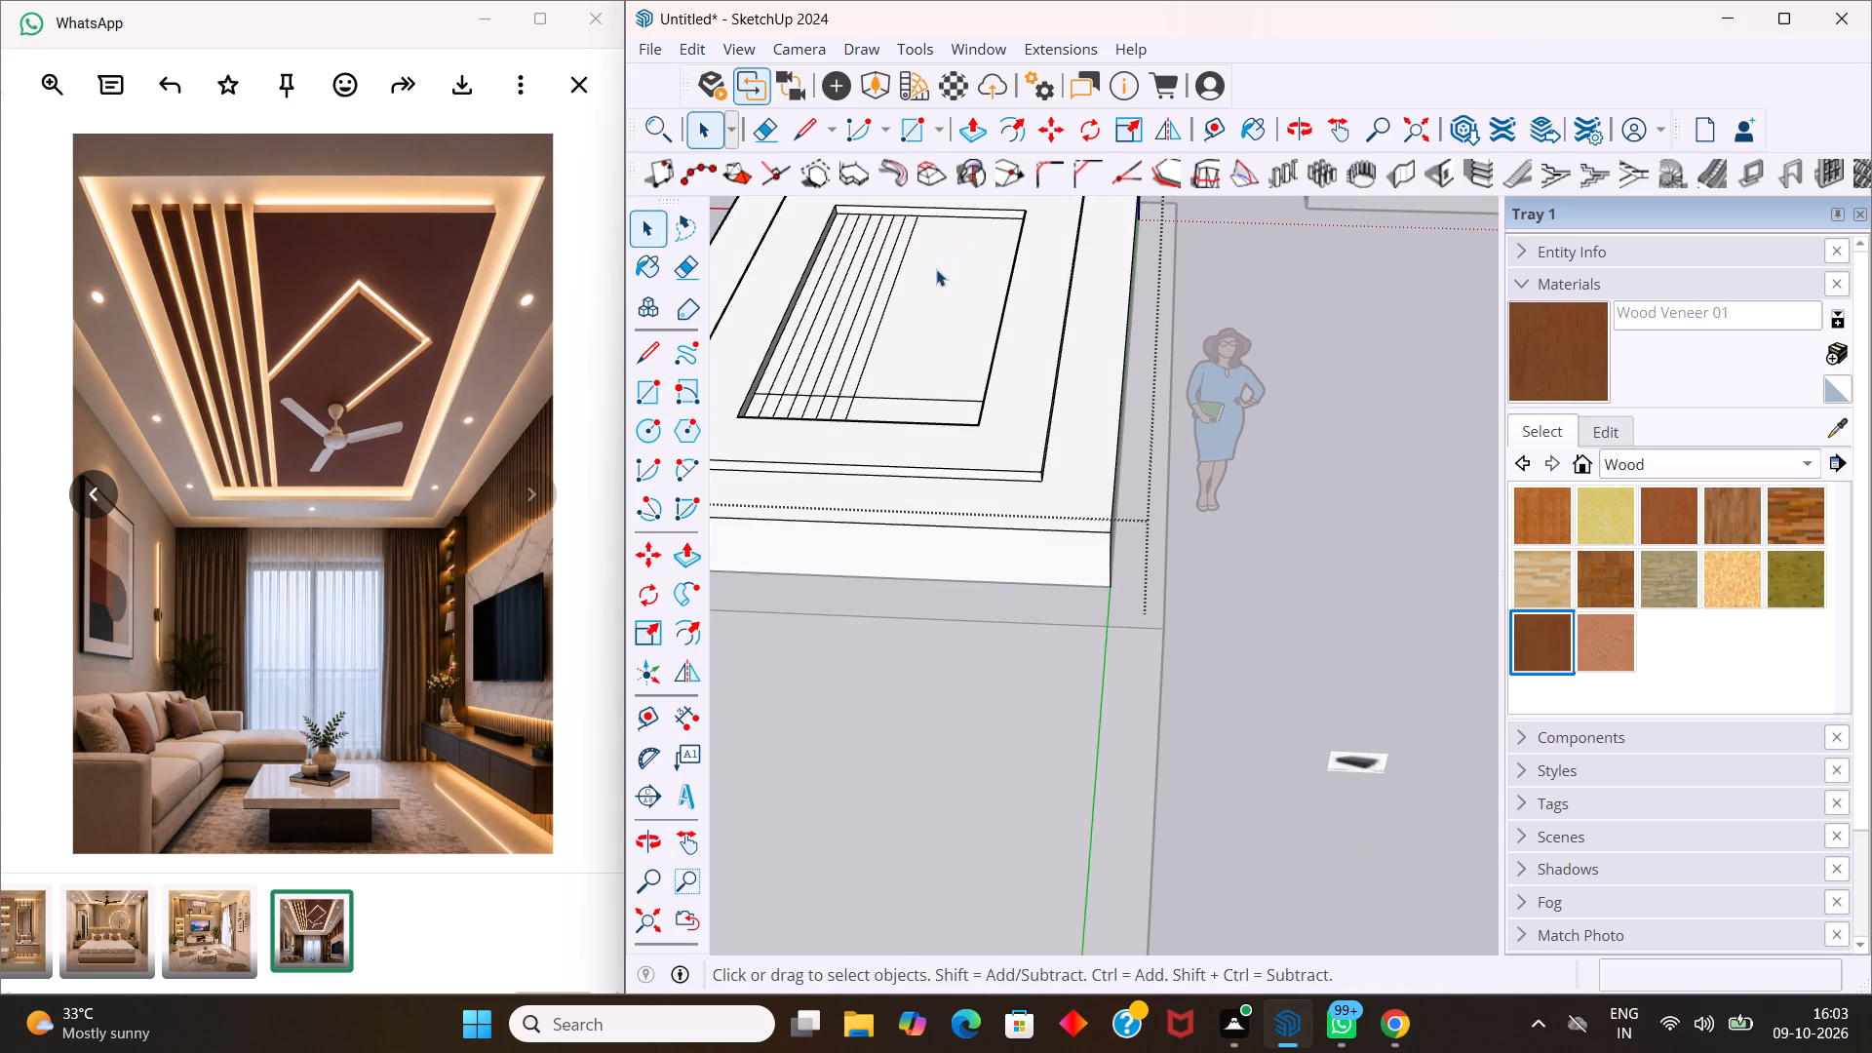
Draw a rectangle about 1' by 3' 6" across the recess floor's other end, from its corner beside the strips to the opposite wall.
key("r")
scroll(850, 218, "up", 3)
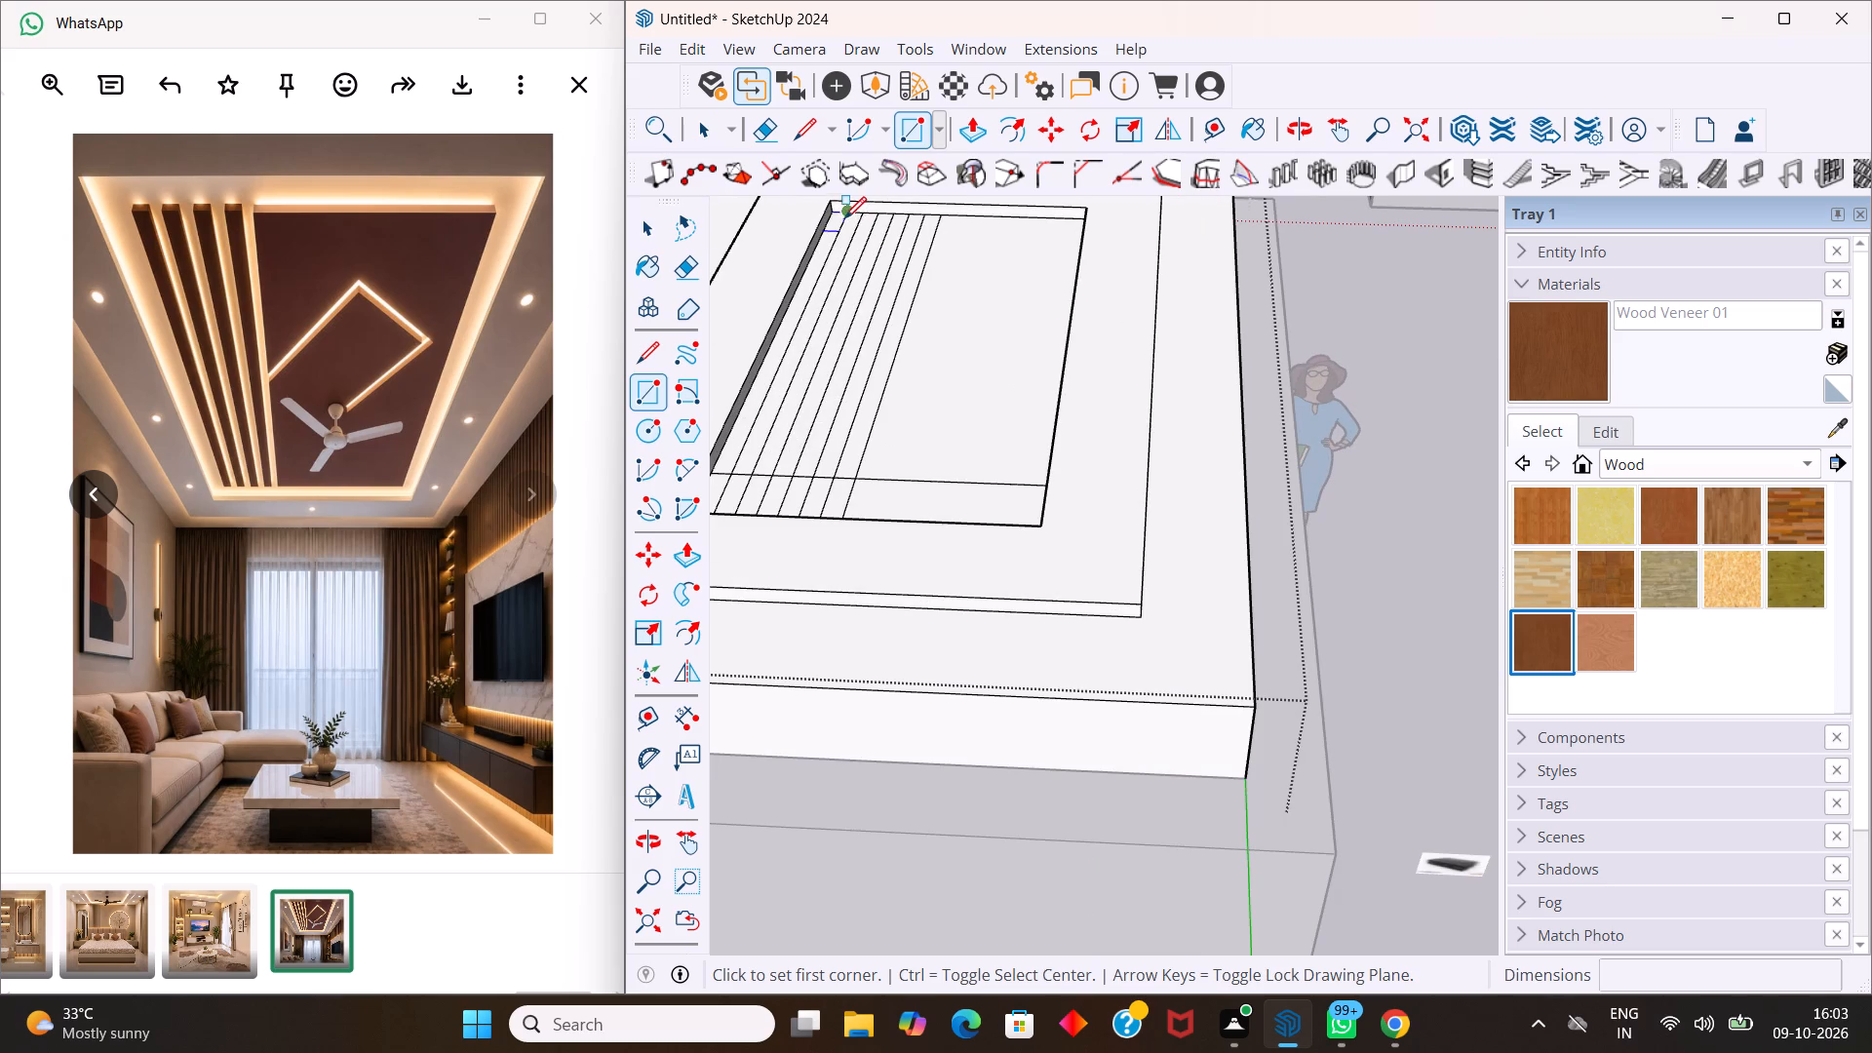
scroll(833, 214, "up", 4)
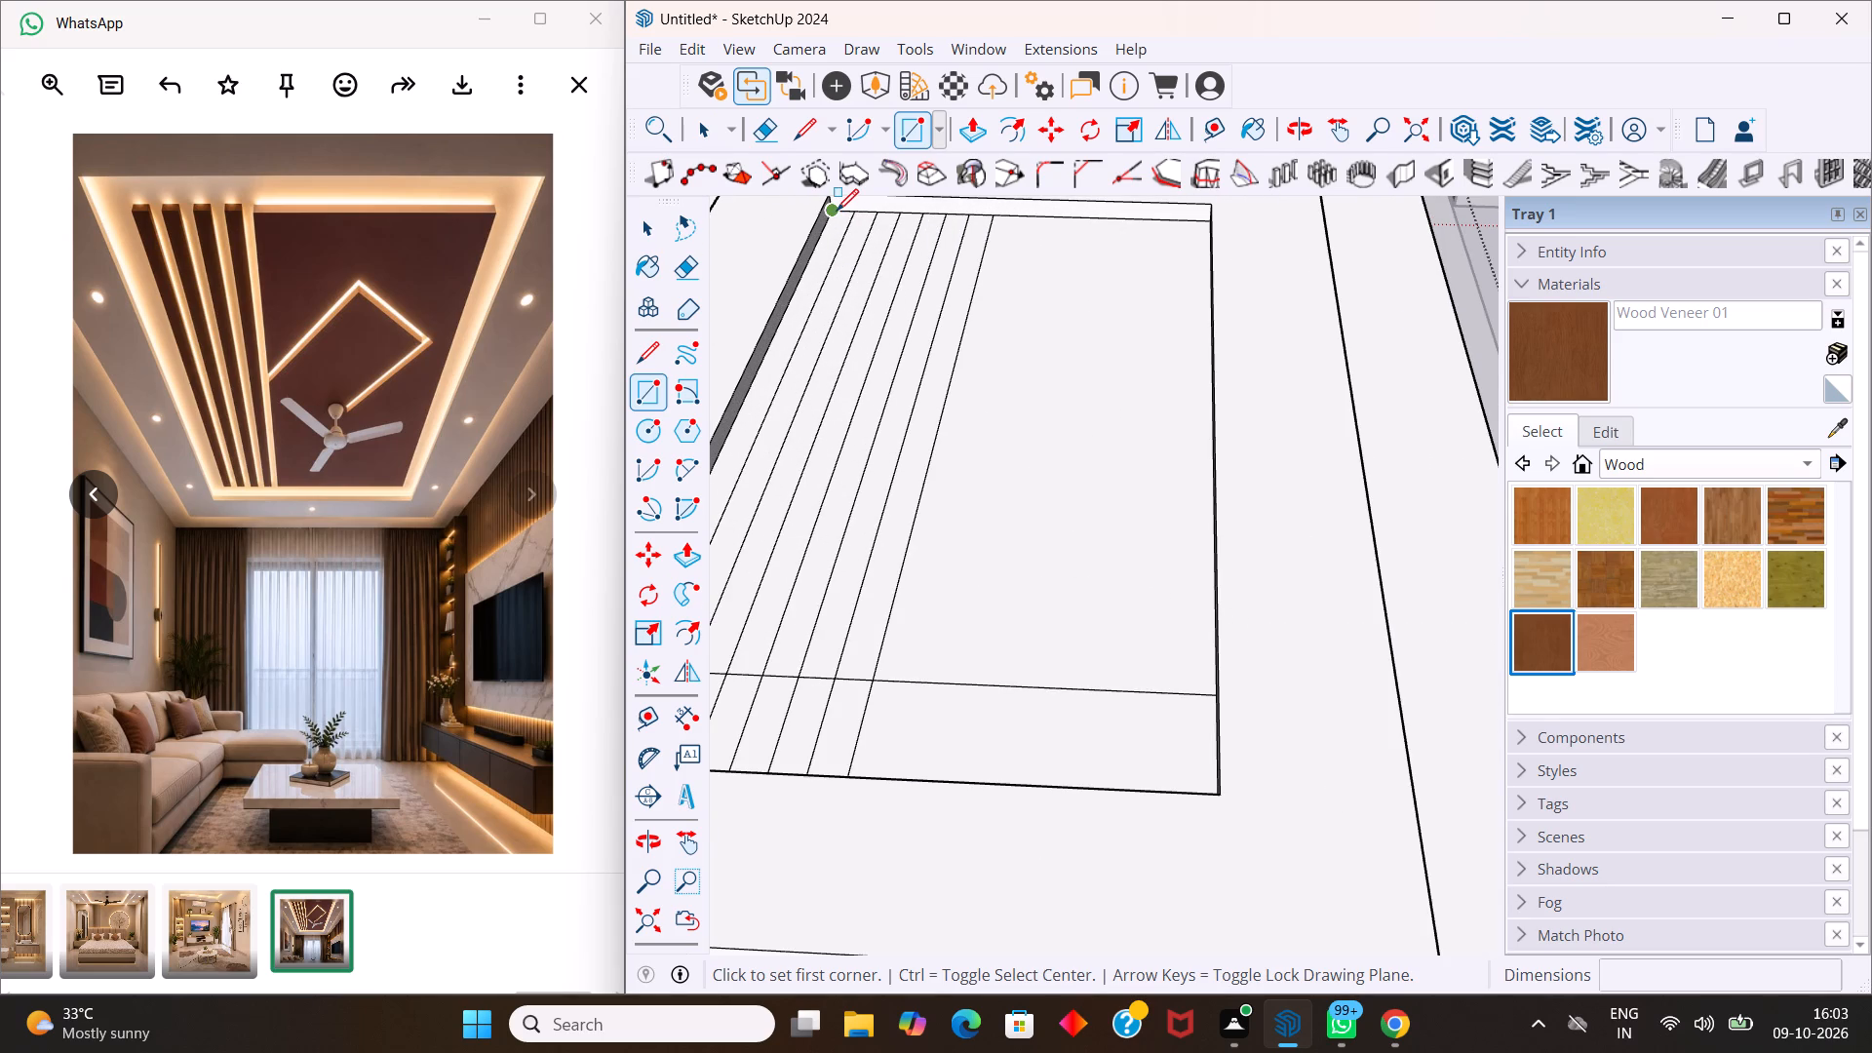
left_click(837, 211)
scroll(1028, 303, "down", 2)
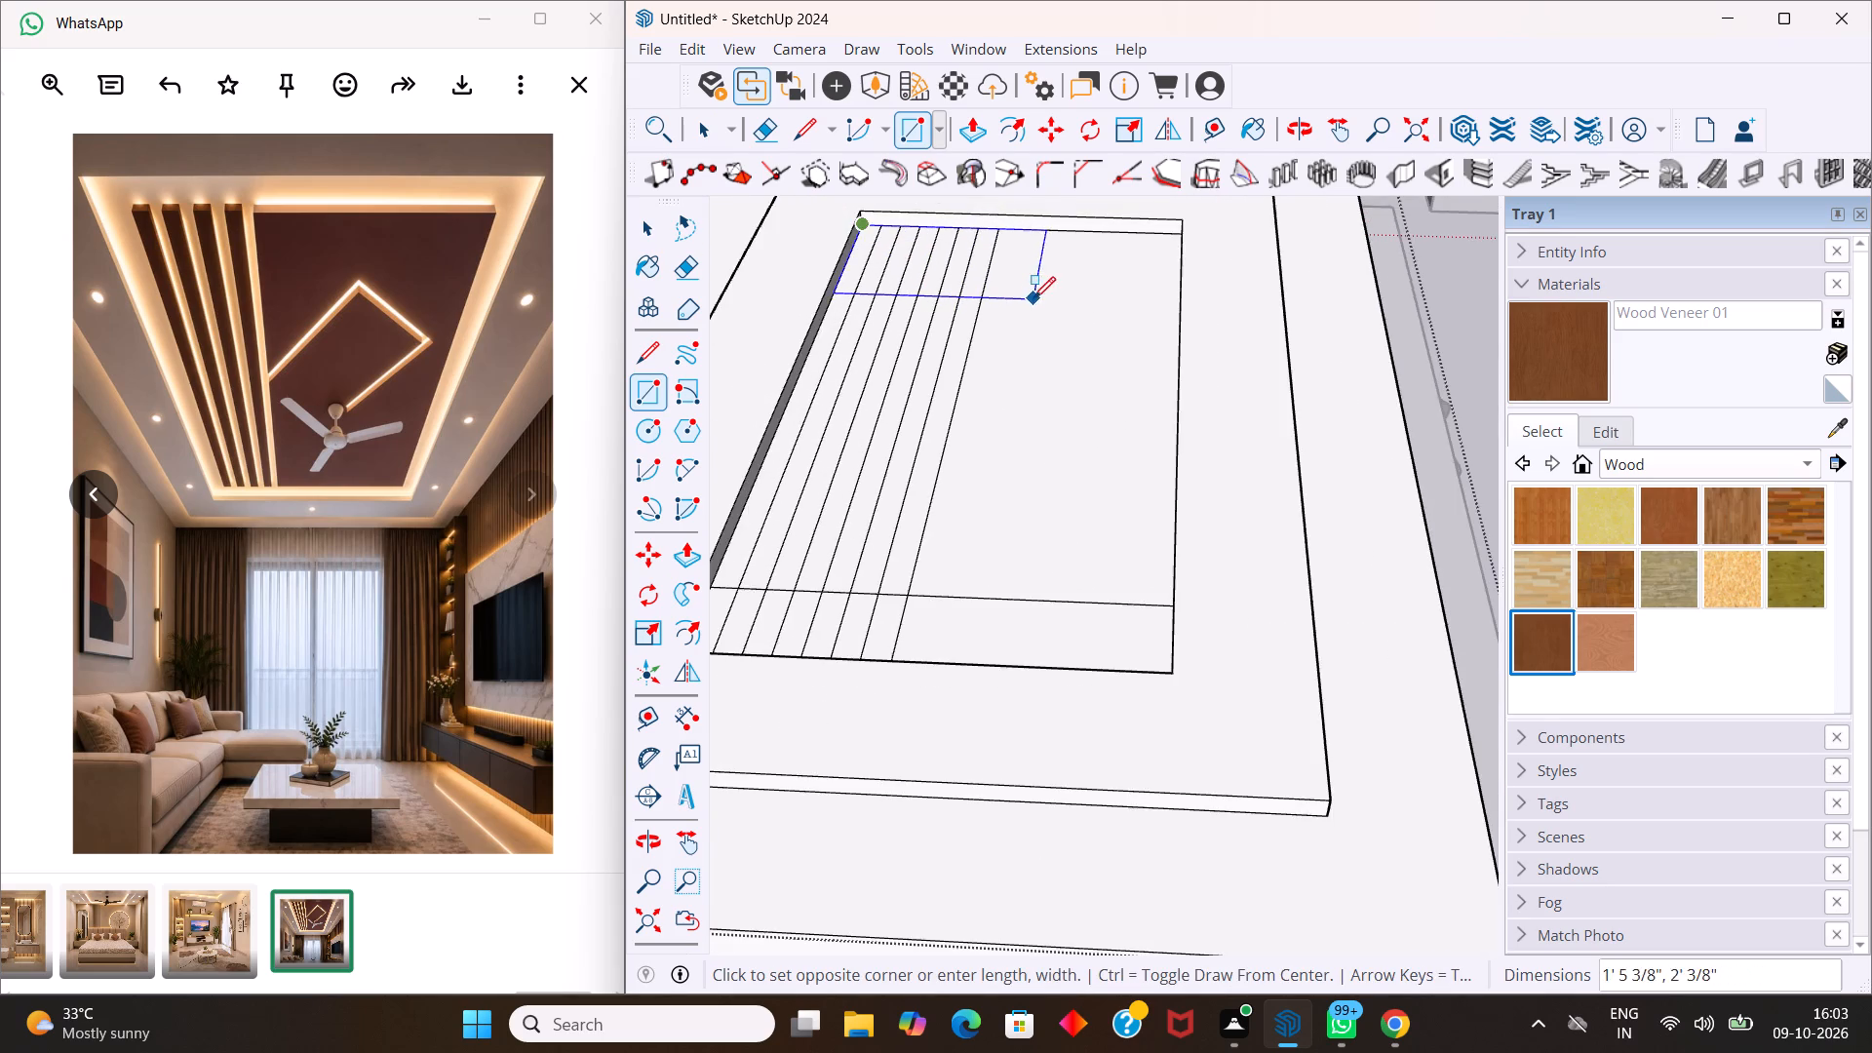
scroll(1034, 298, "down", 3)
scroll(1132, 313, "up", 4)
middle_click_drag(1132, 313, 1222, 305)
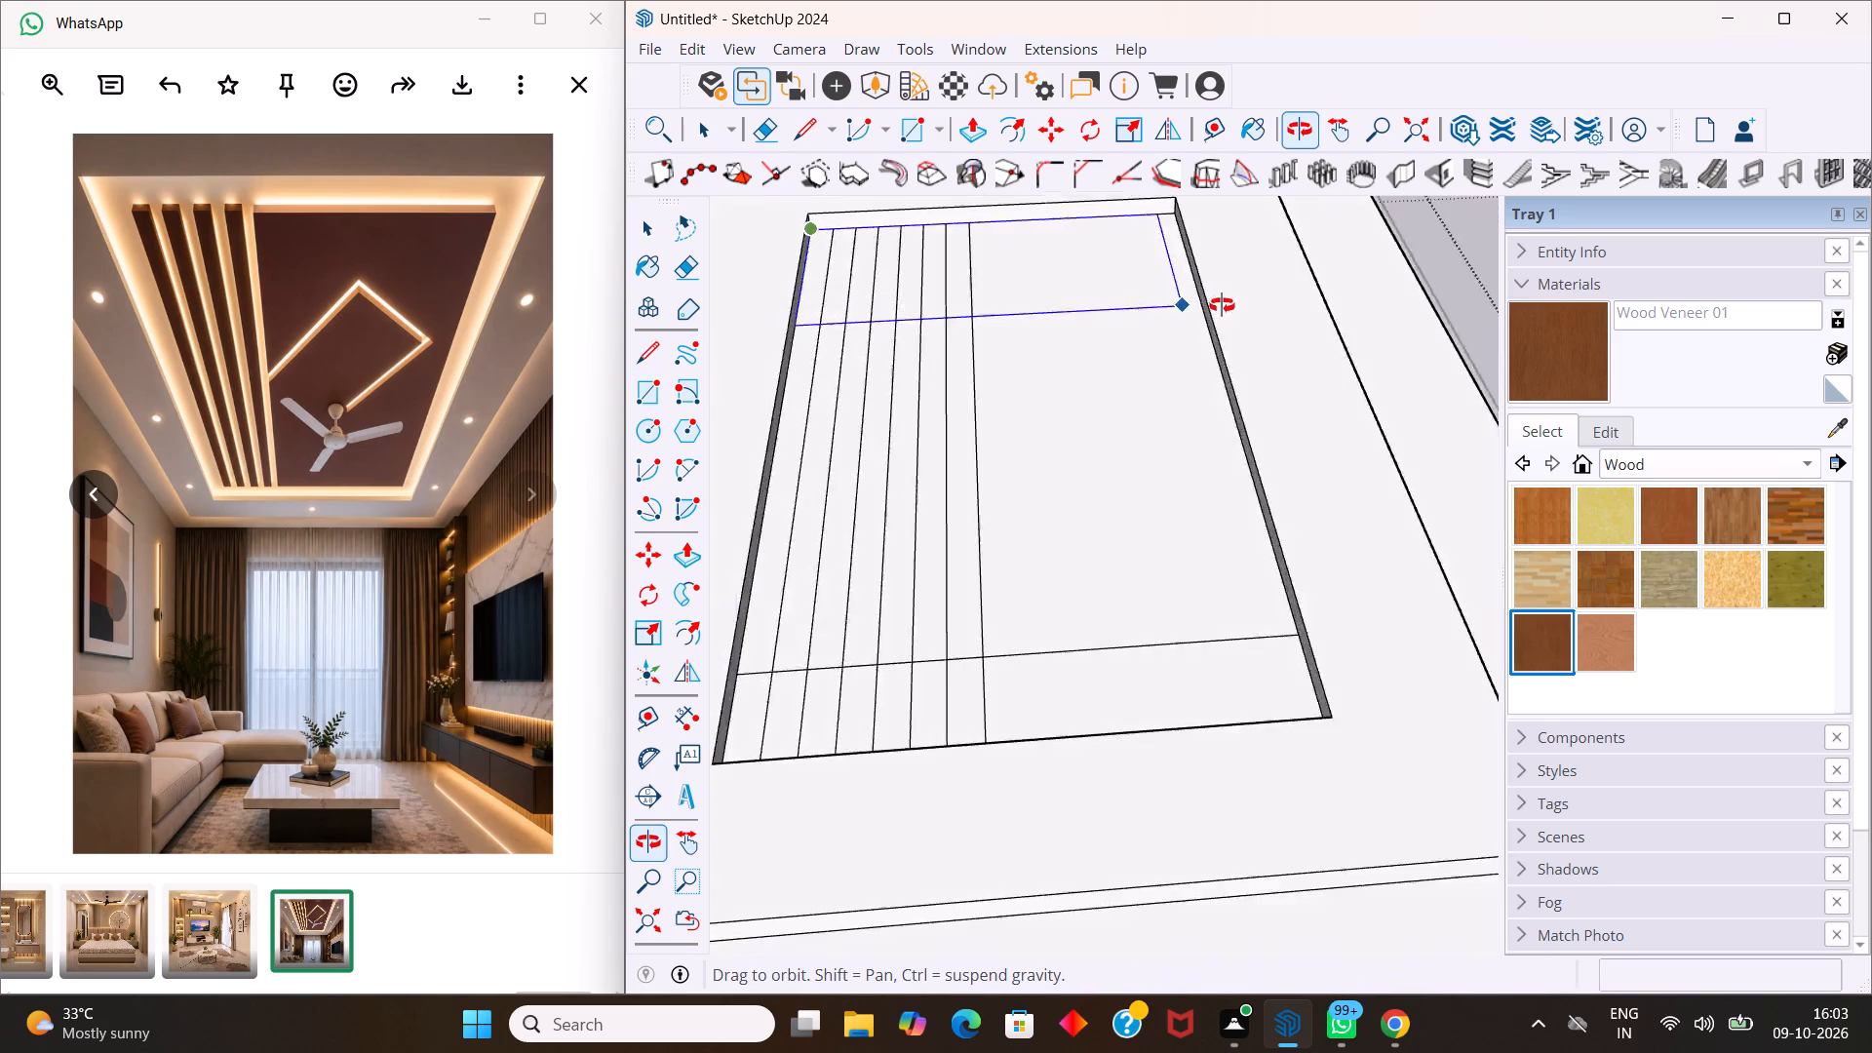
middle_click_drag(1222, 305, 1358, 332)
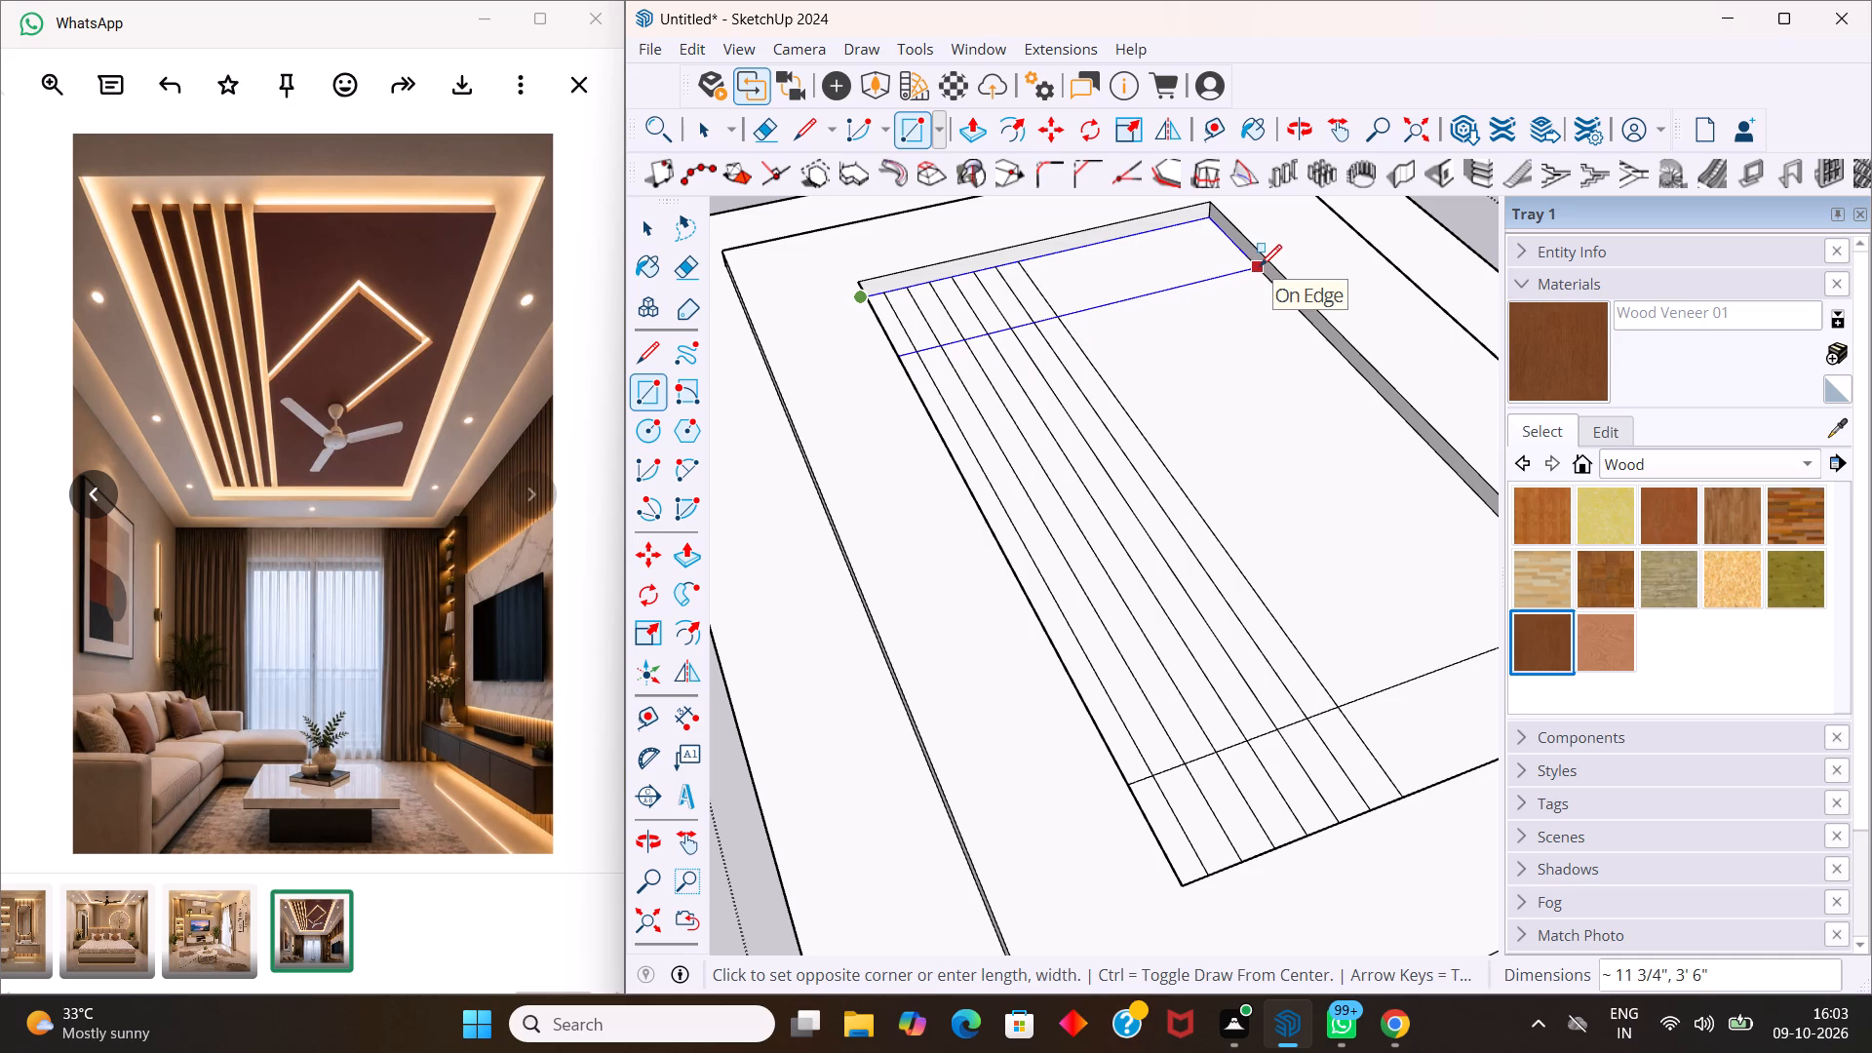
left_click(1266, 278)
key("space")
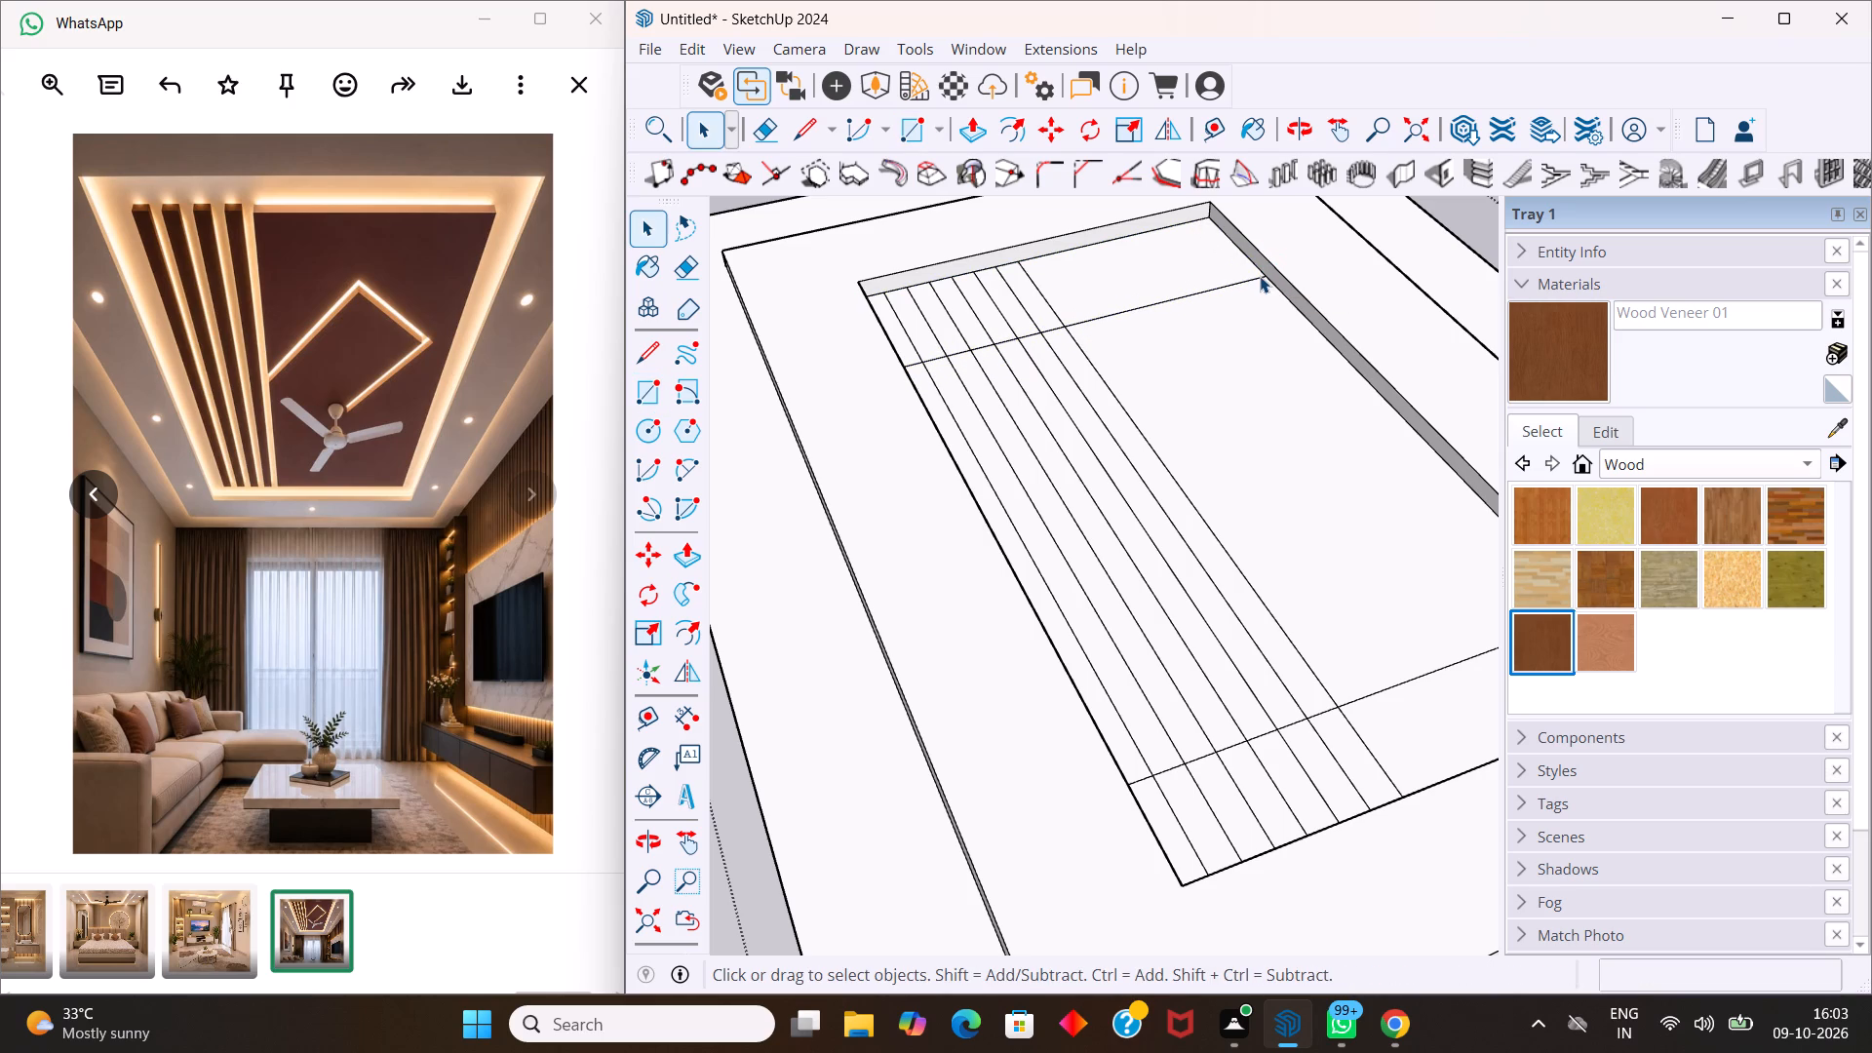
Erase the strip line segments that run through the two end bands of the recess floor.
key("e")
middle_click_drag(1152, 280, 1078, 305)
scroll(1071, 304, "down", 6)
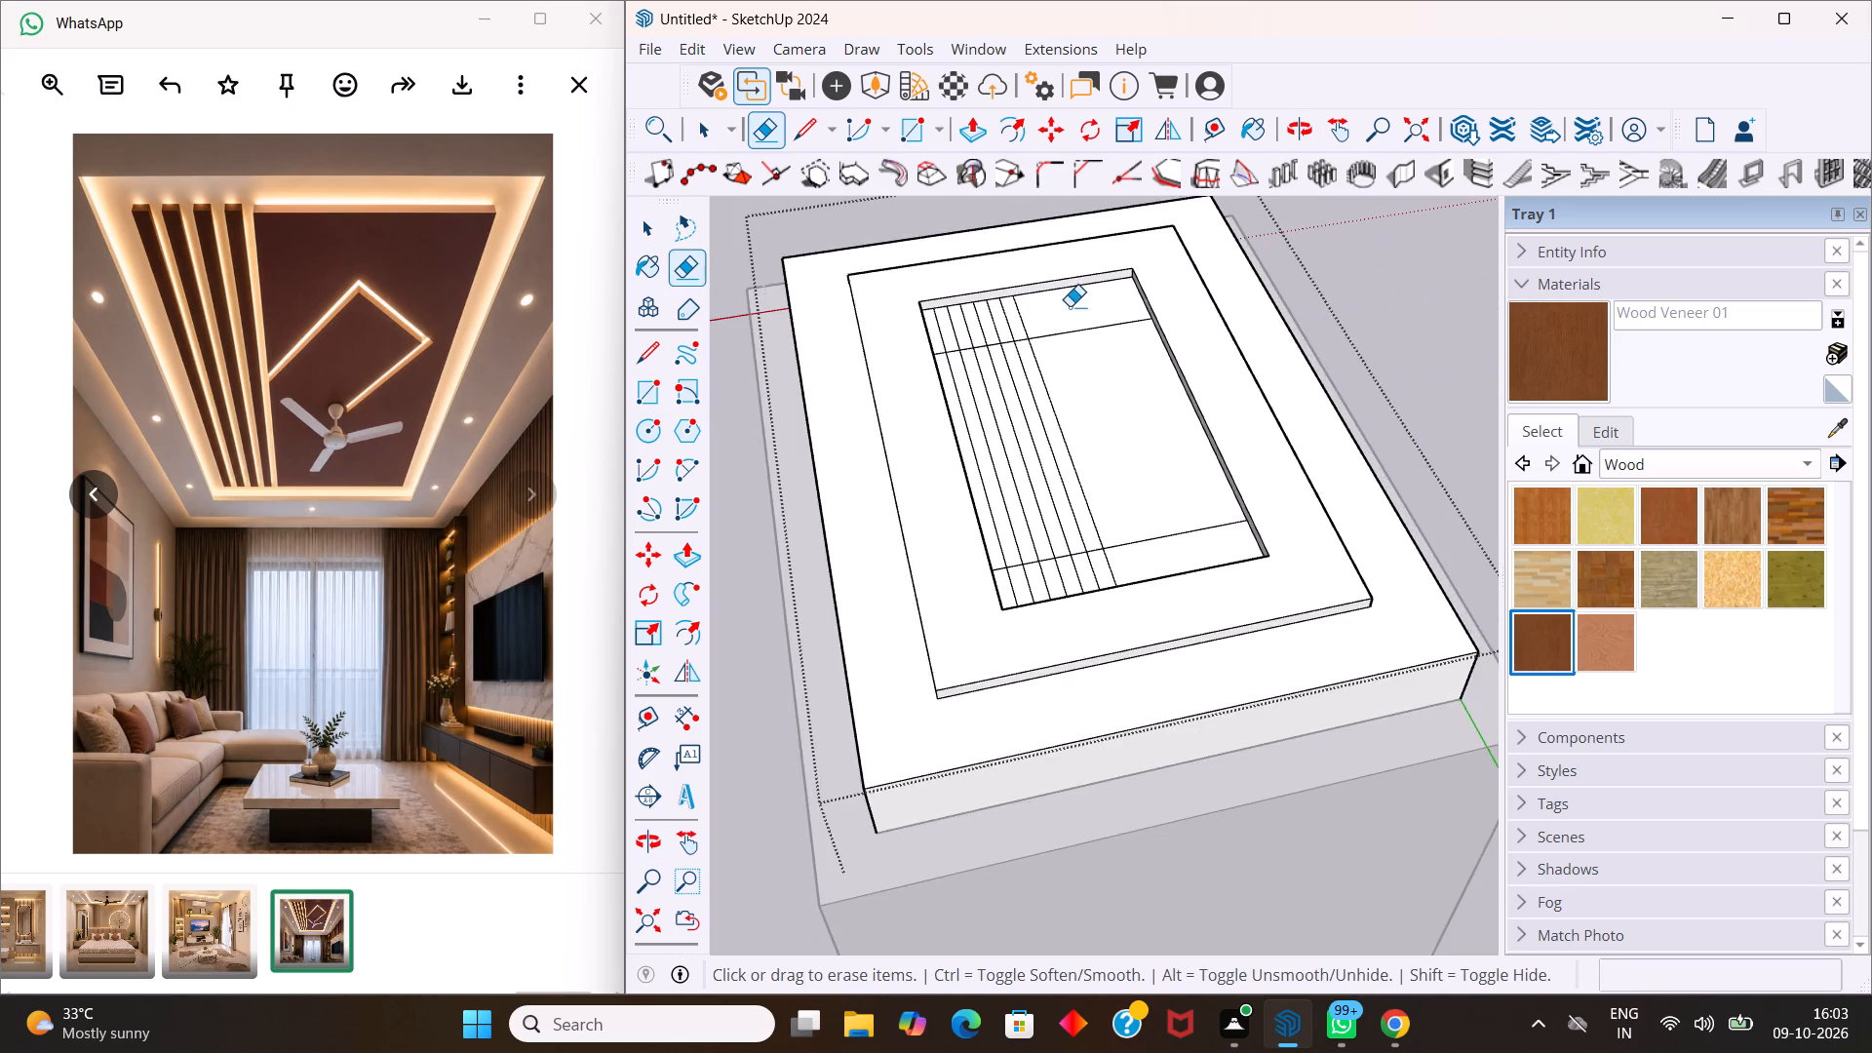
middle_click_drag(1070, 307, 934, 330)
scroll(953, 327, "up", 4)
left_click_drag(921, 312, 1084, 323)
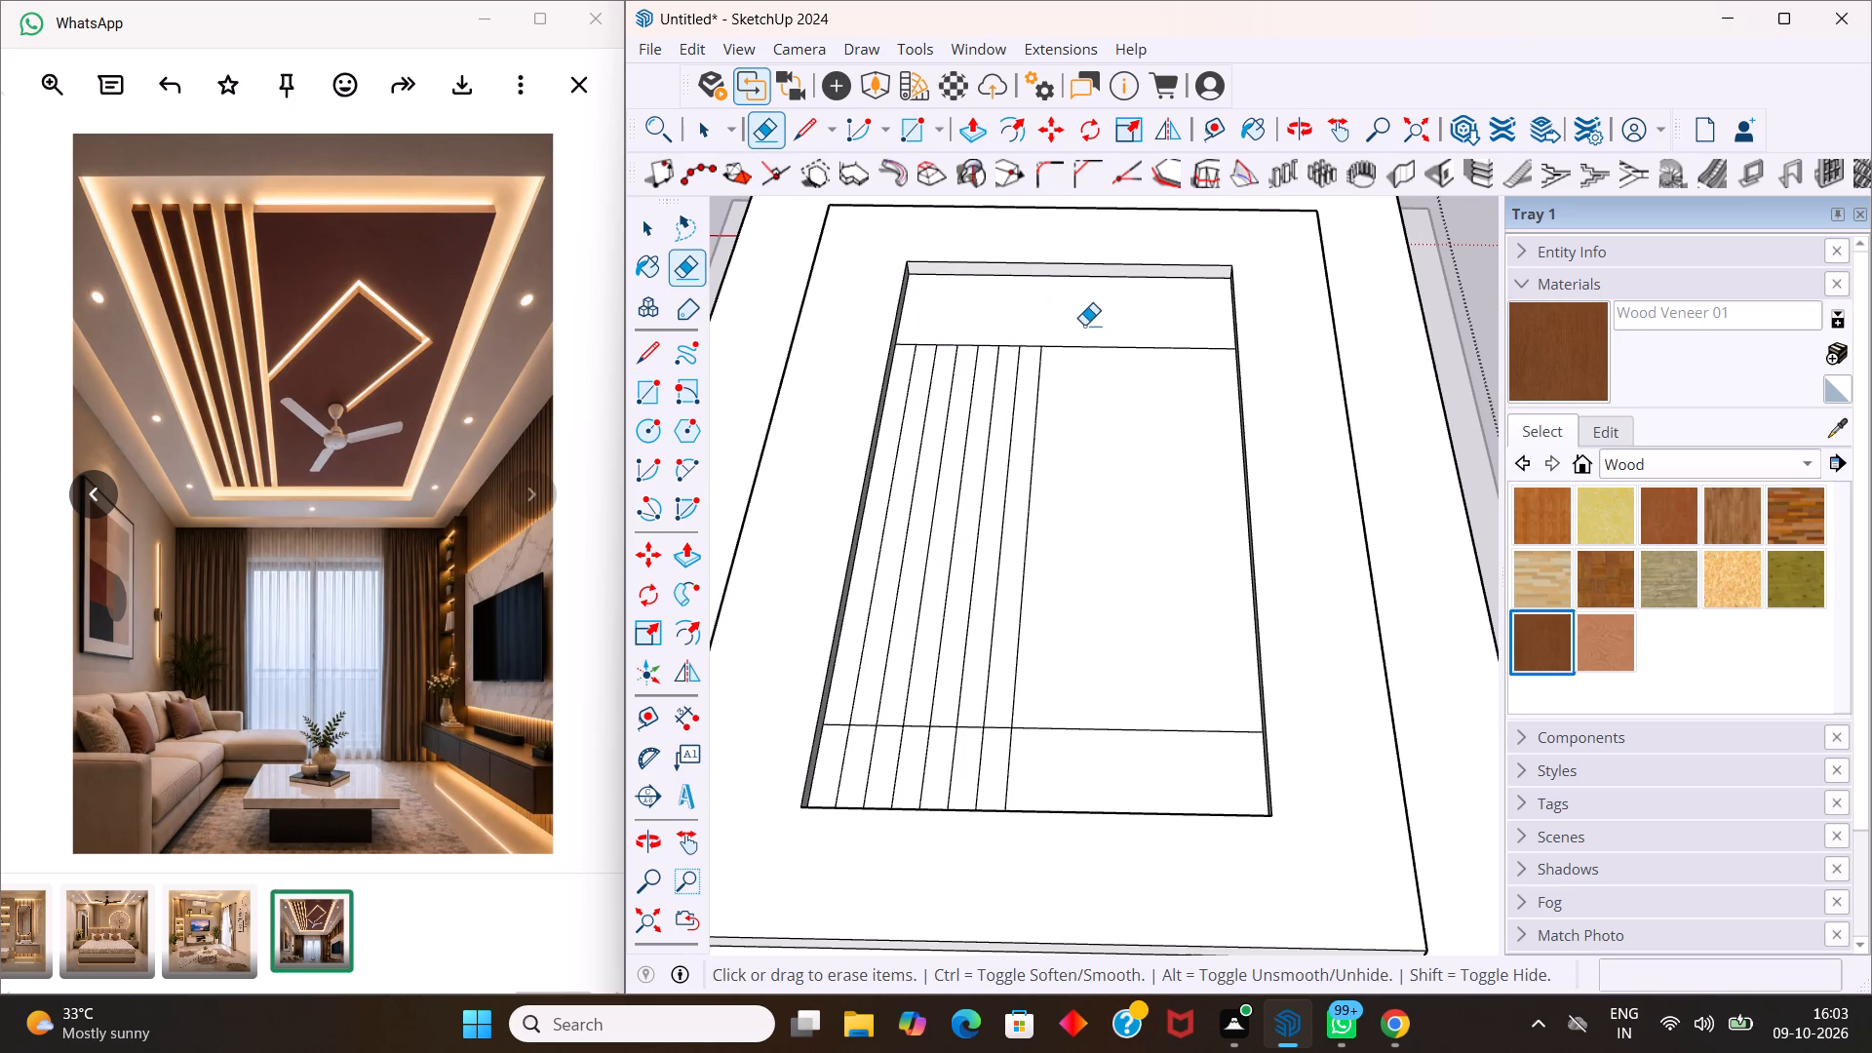
left_click_drag(839, 779, 1014, 784)
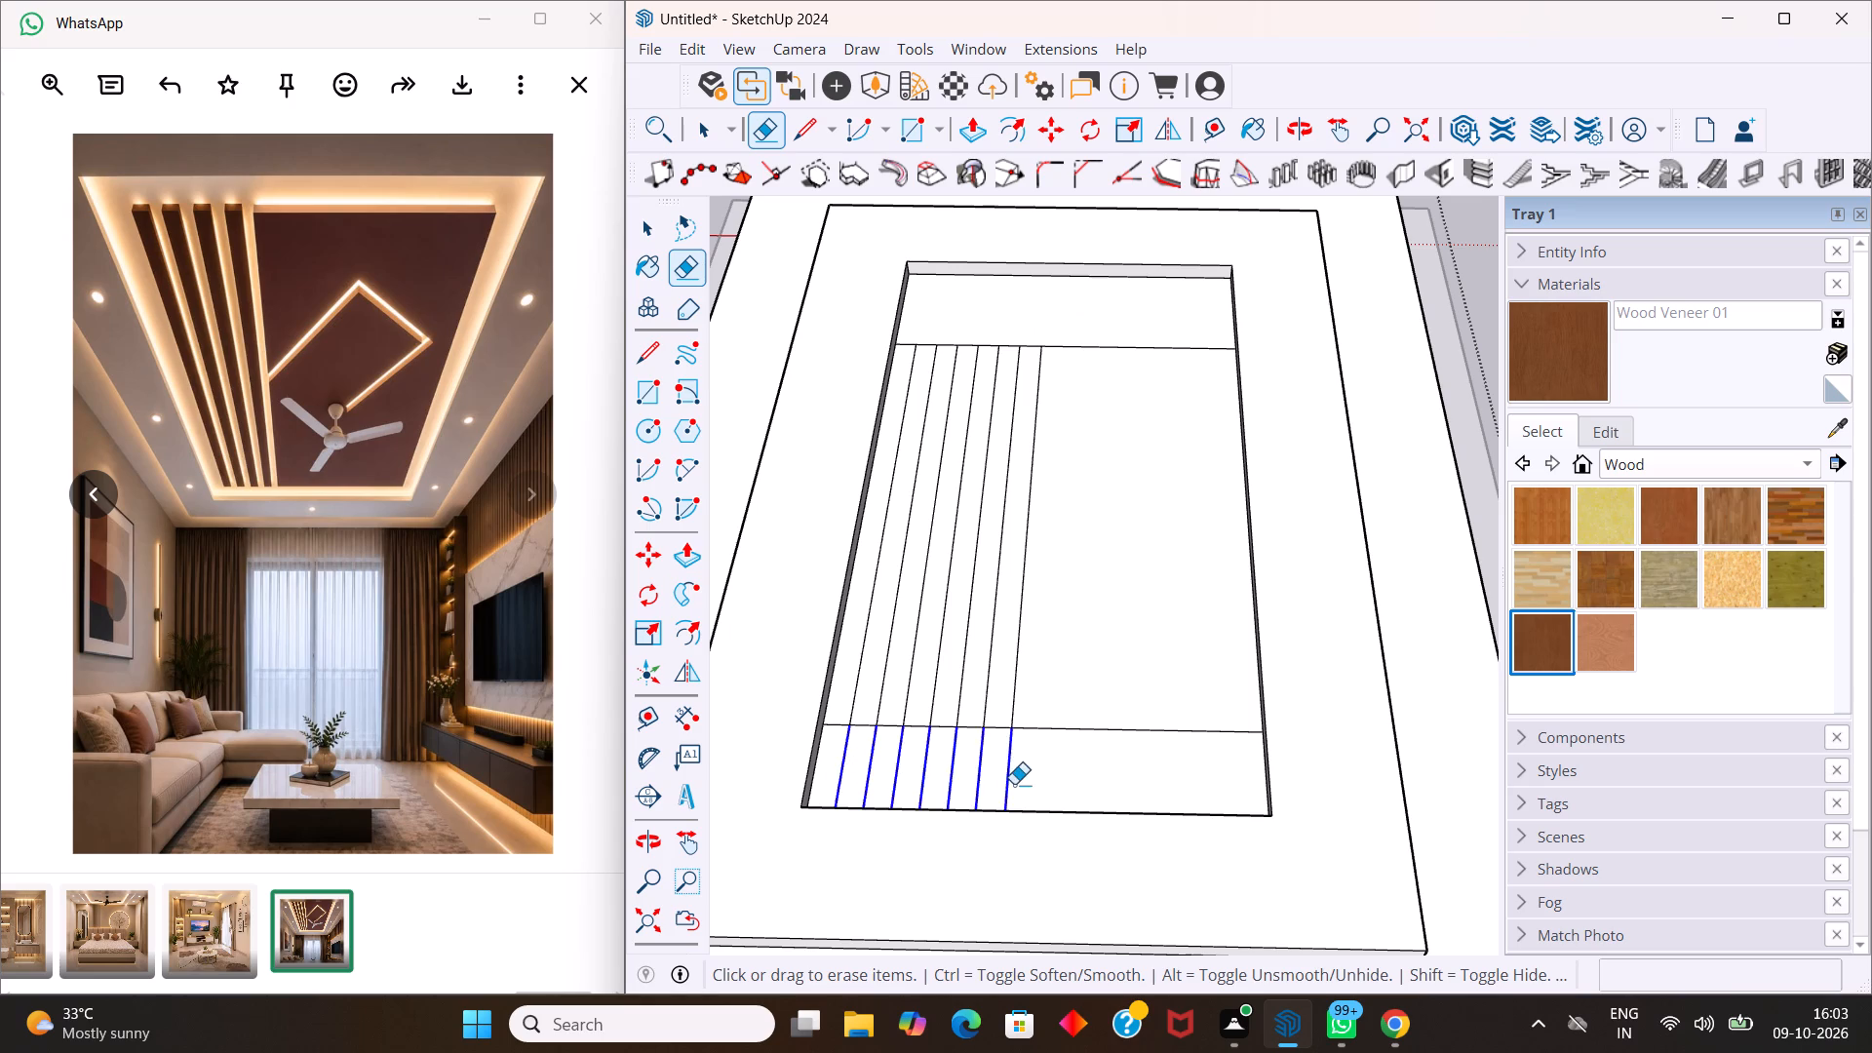
left_click_drag(1014, 784, 1016, 784)
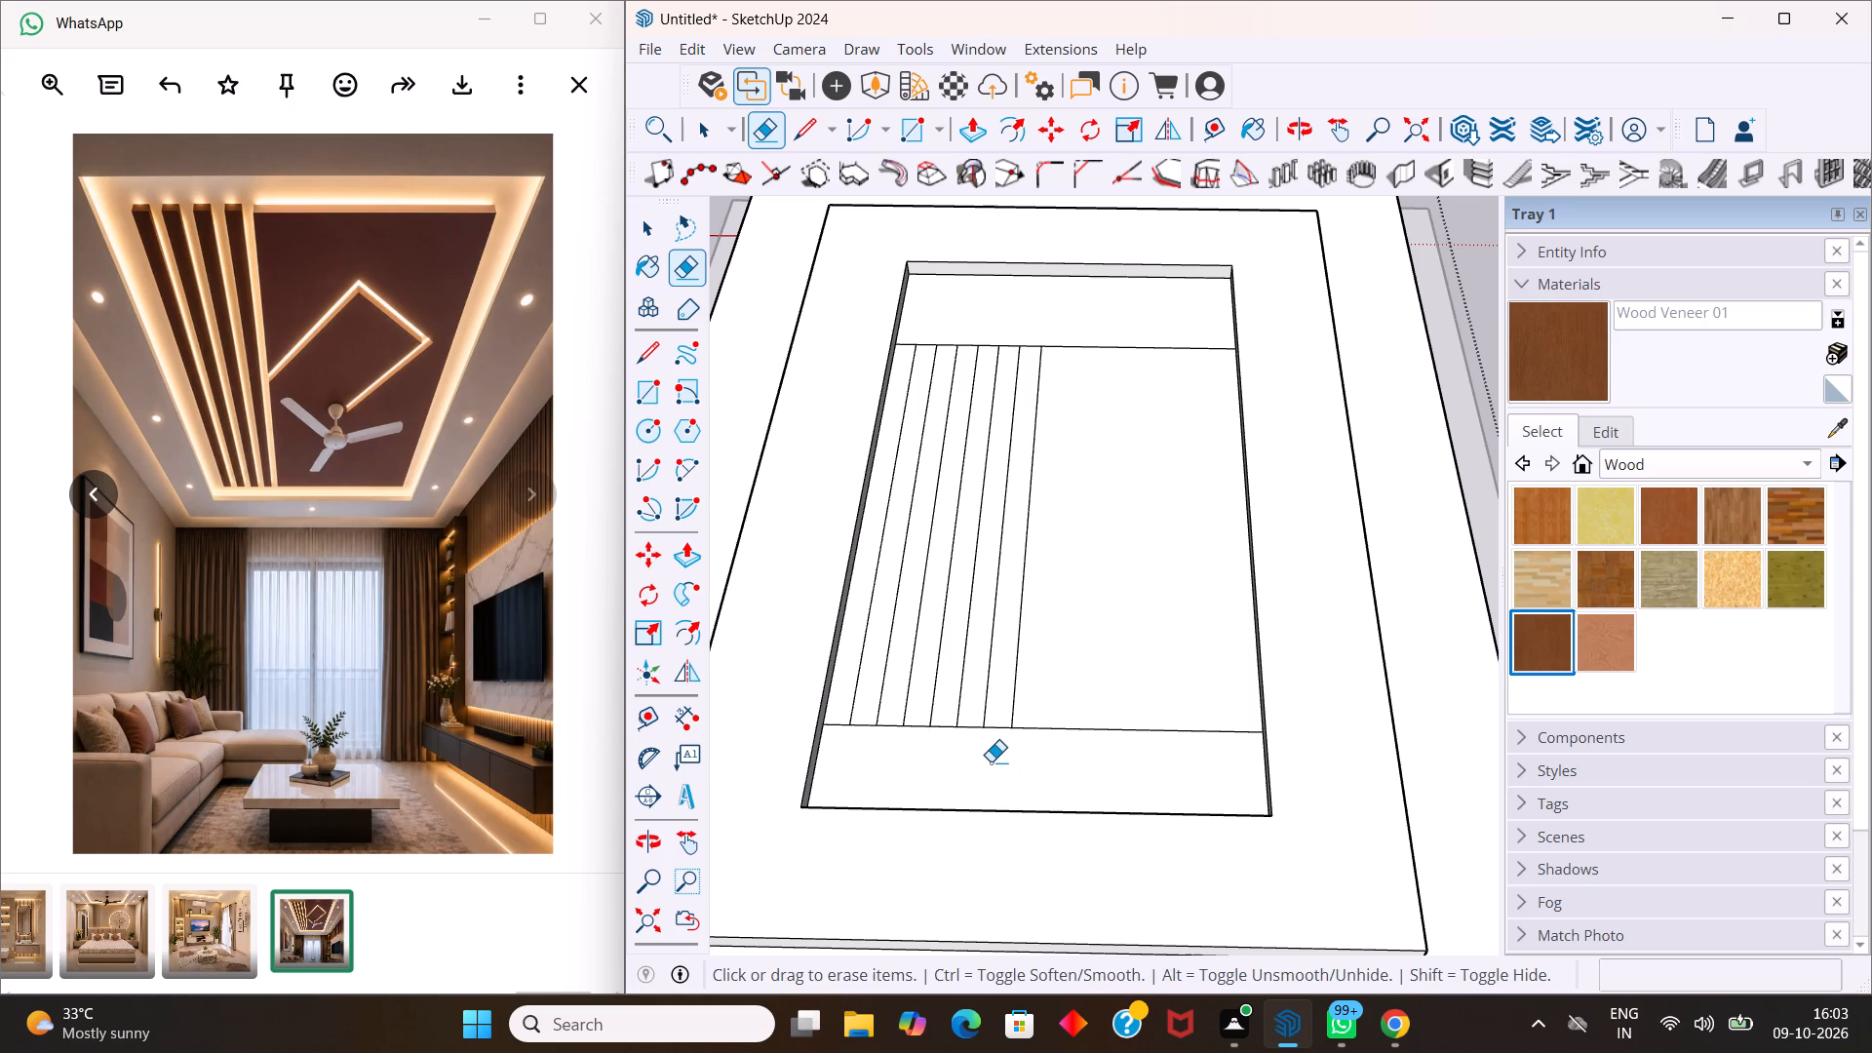
key("space")
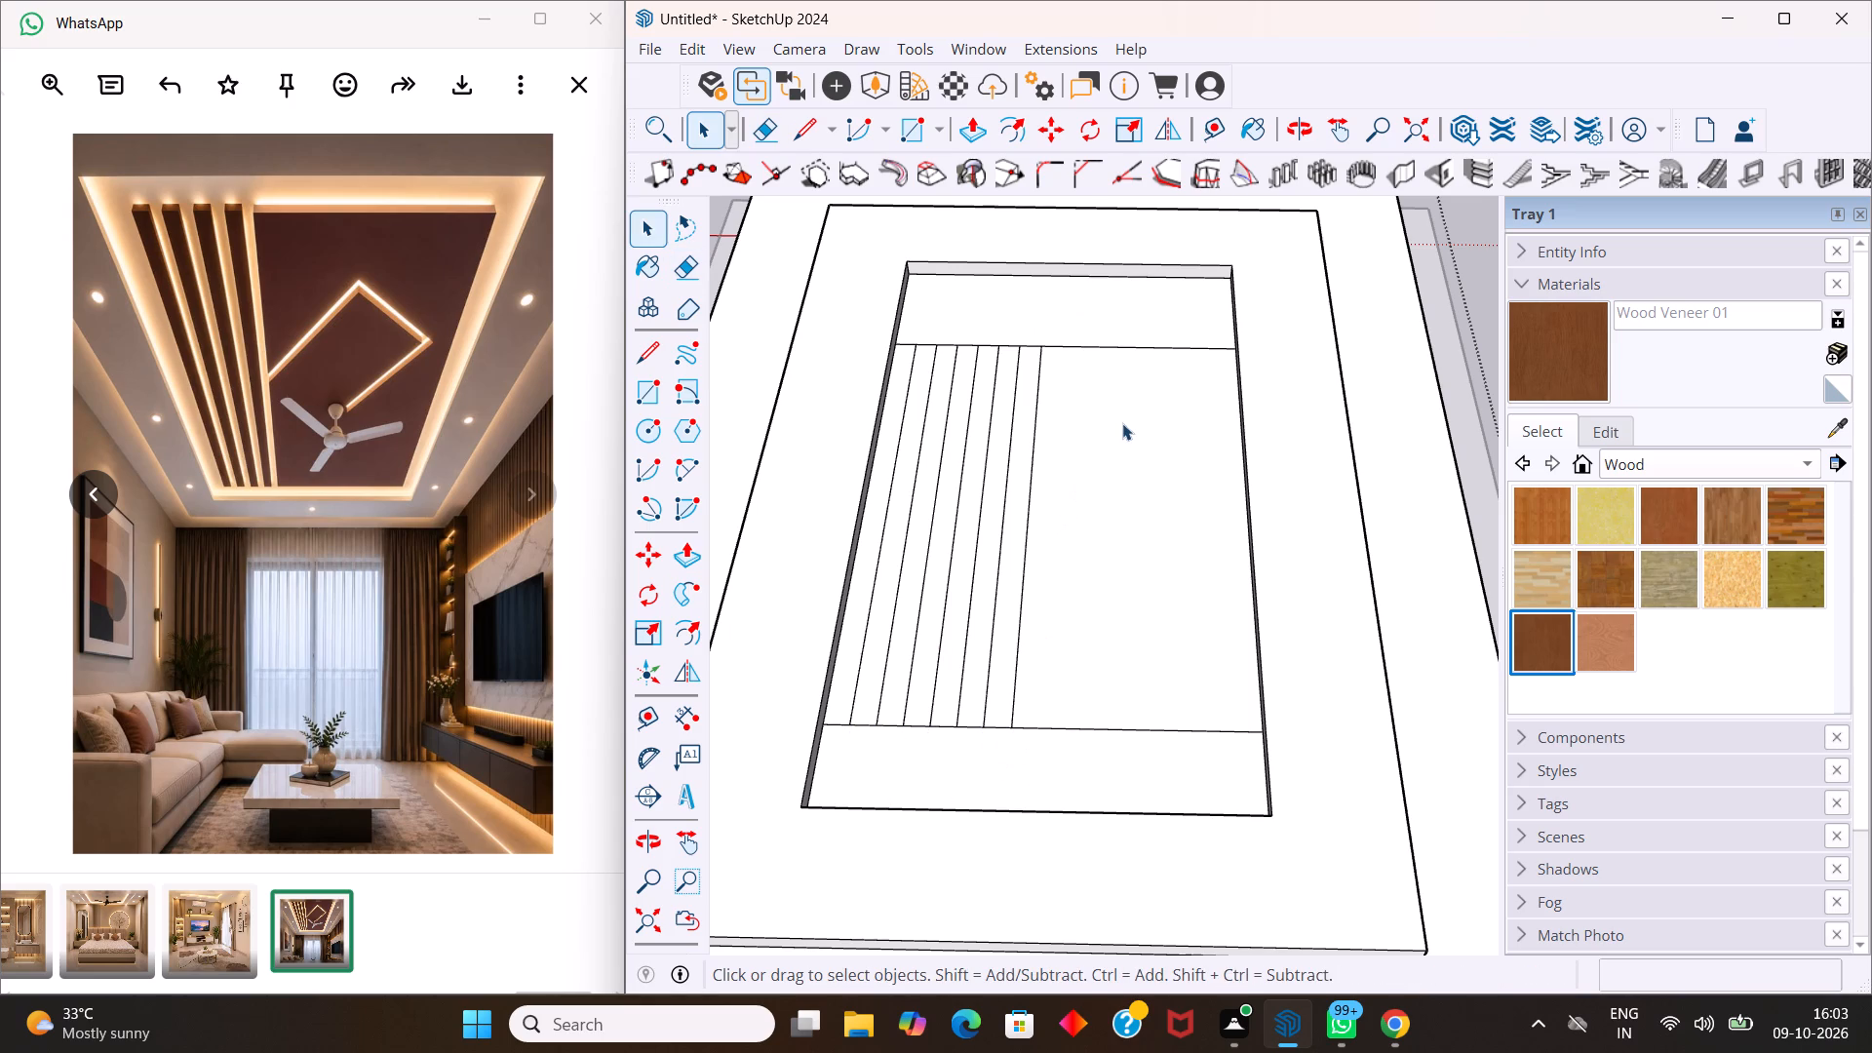
Copy the strip line bordering the large floor area about 2 1/4" away from the strips.
scroll(1124, 421, "up", 4)
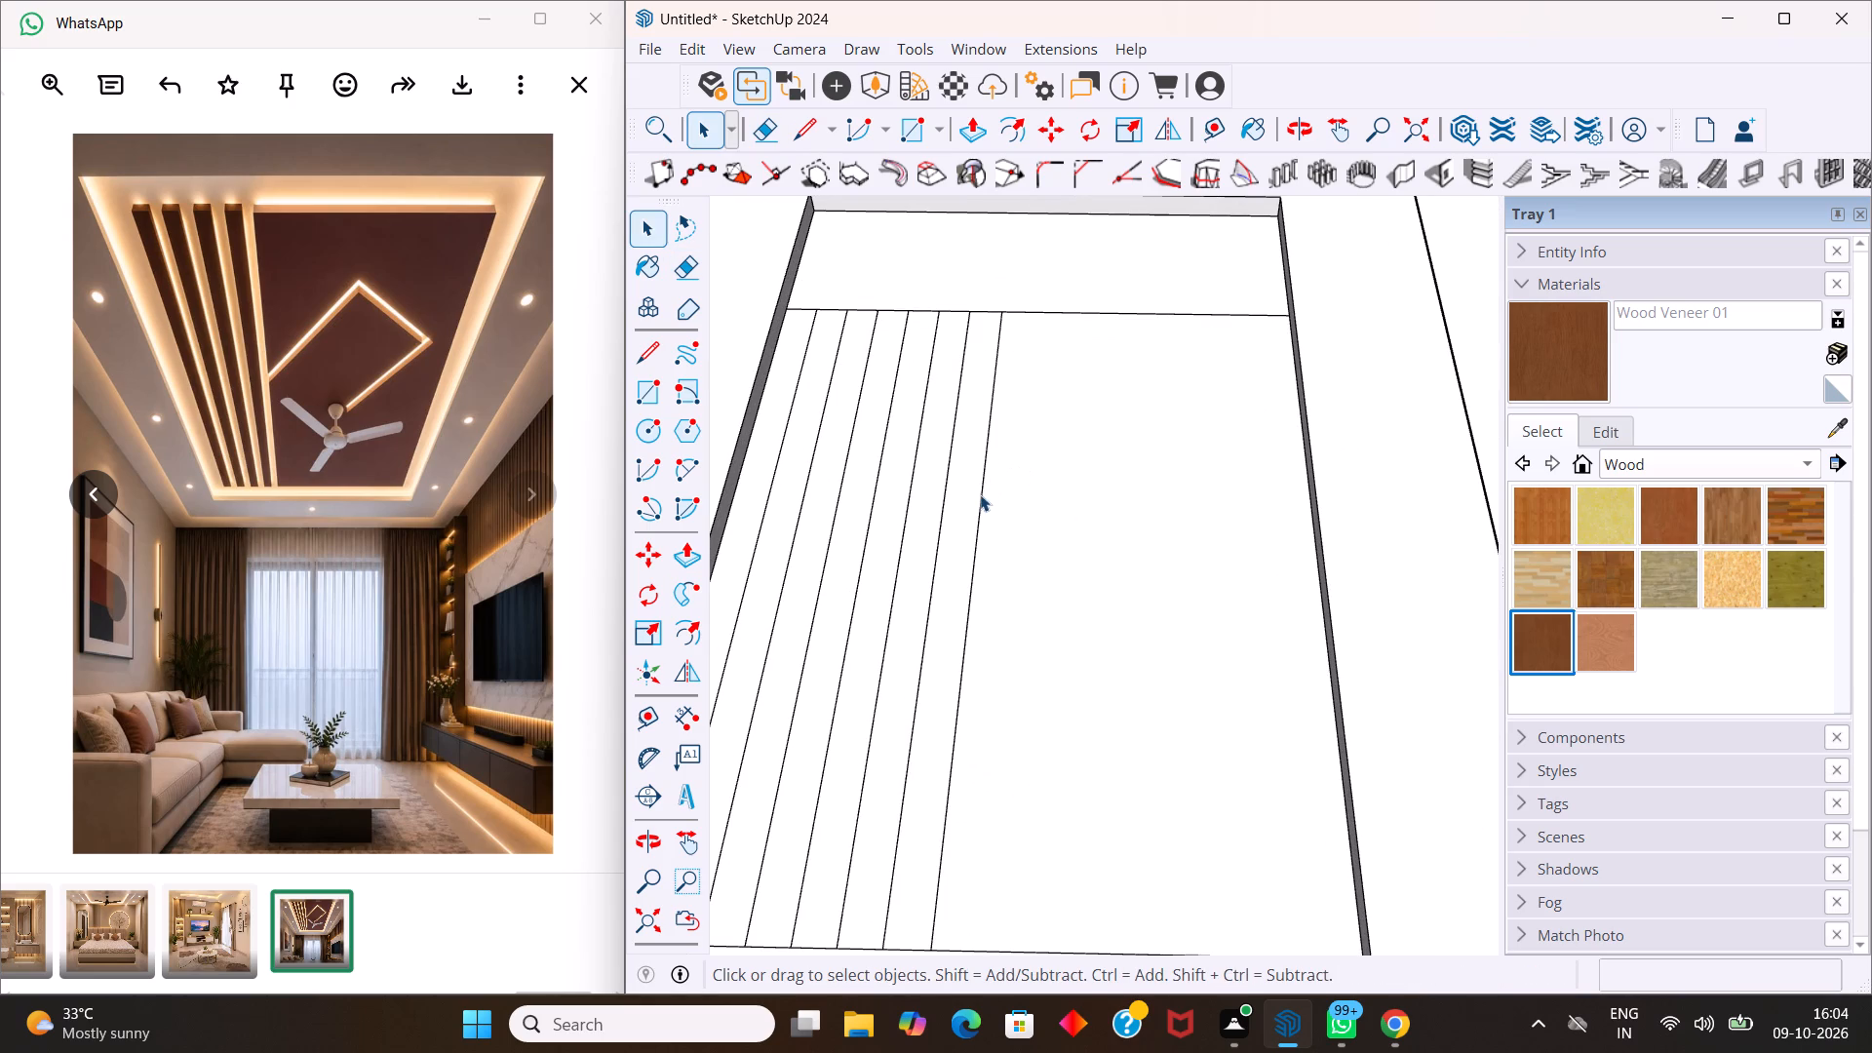
left_click(980, 494)
key("m")
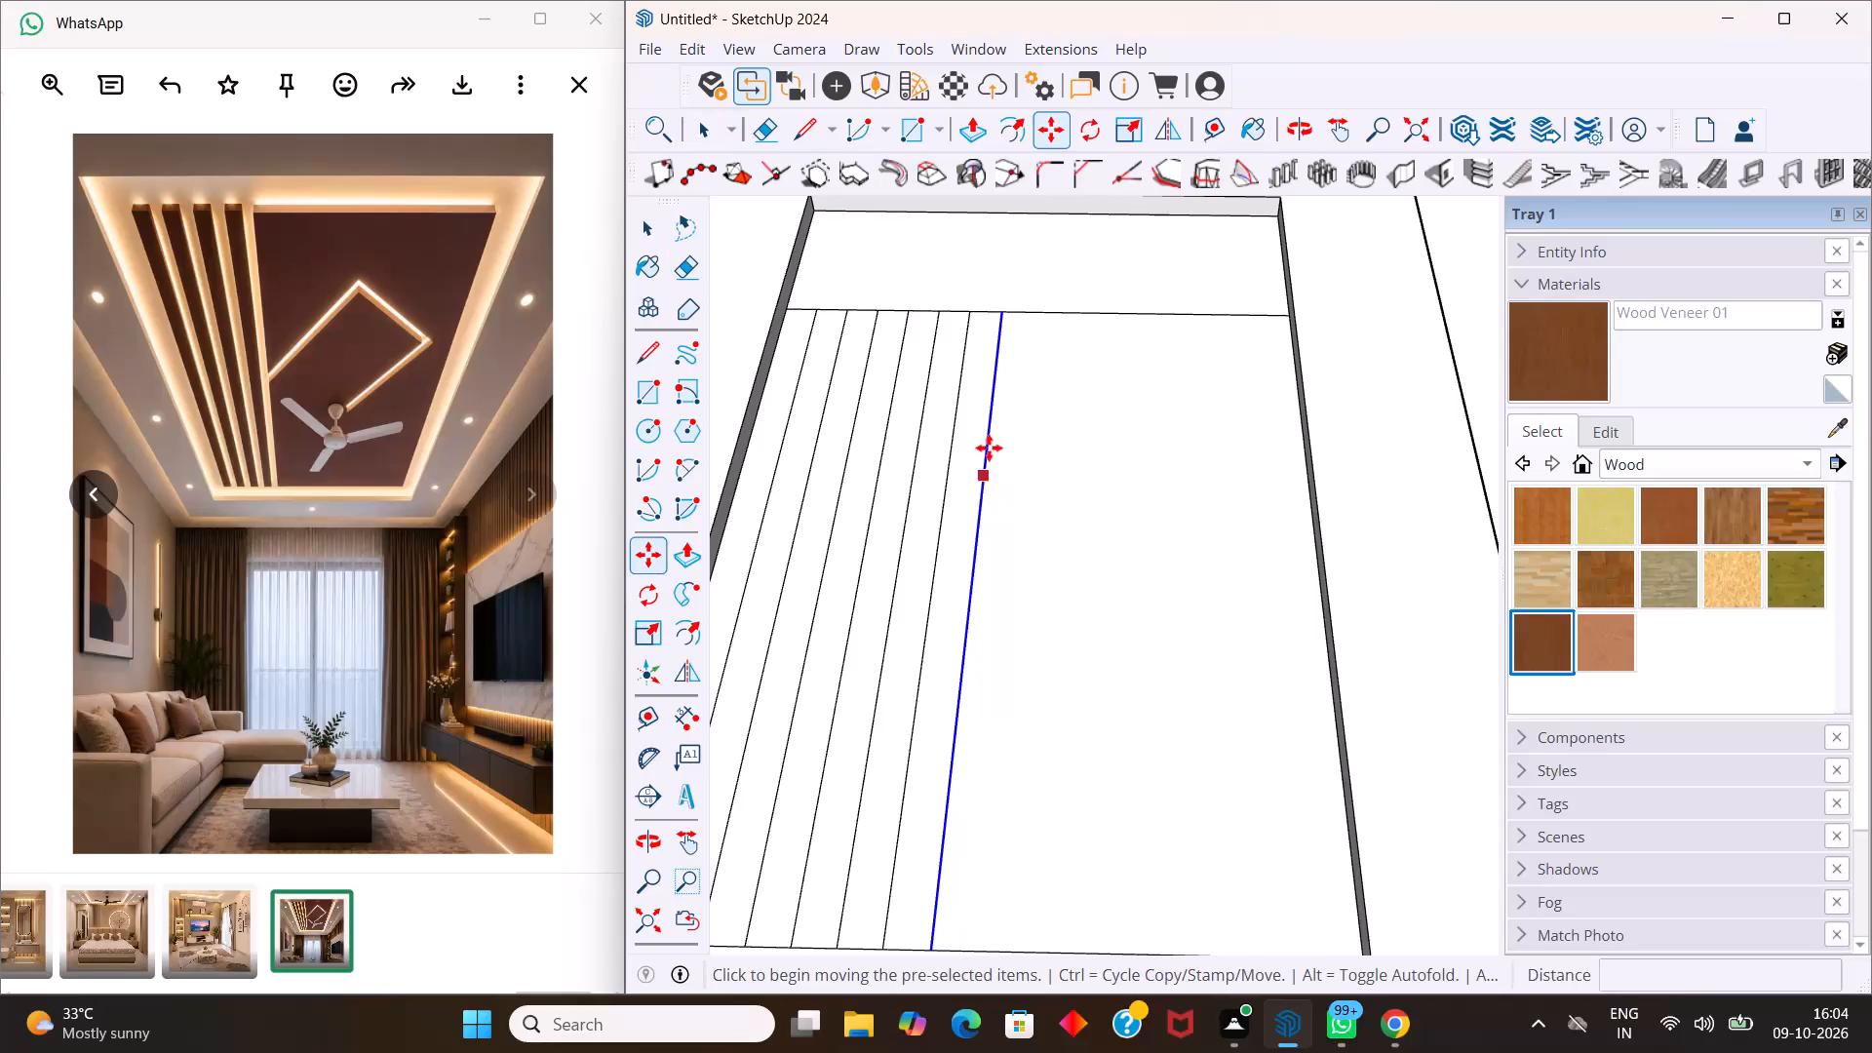
left_click(1007, 316)
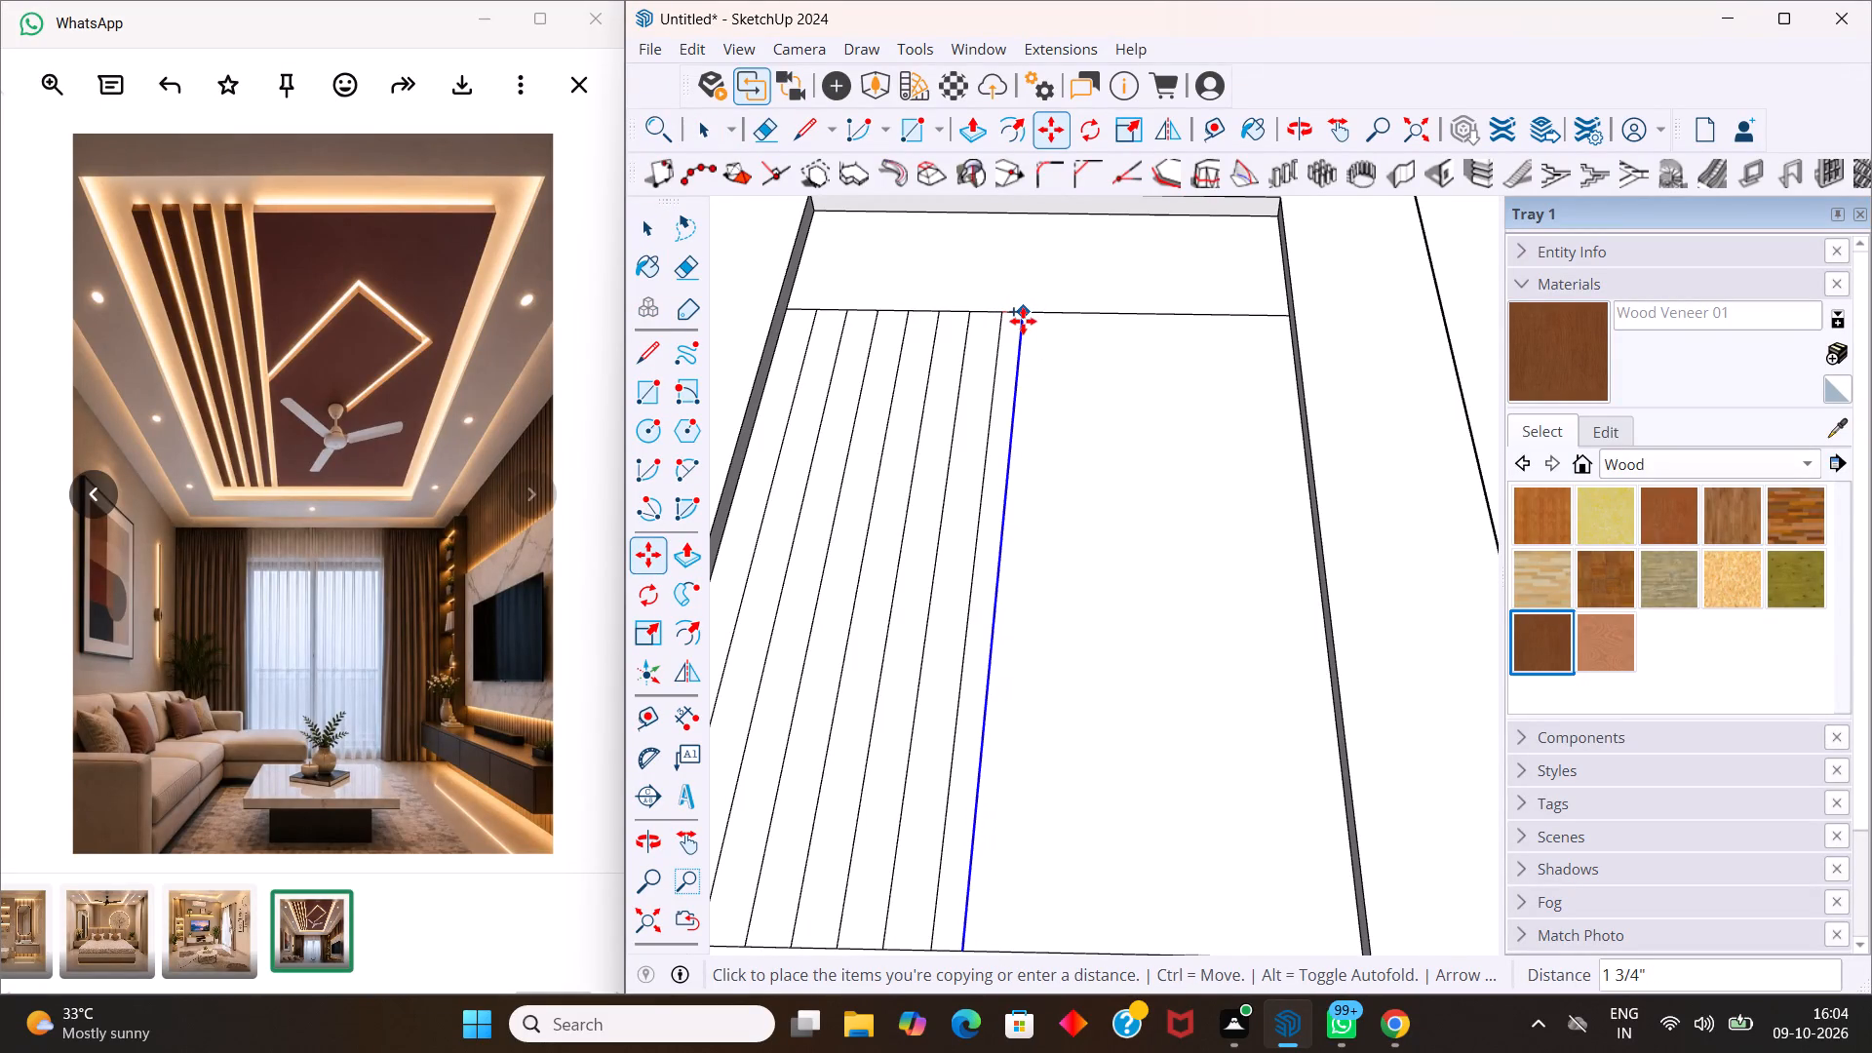
left_click(1030, 322)
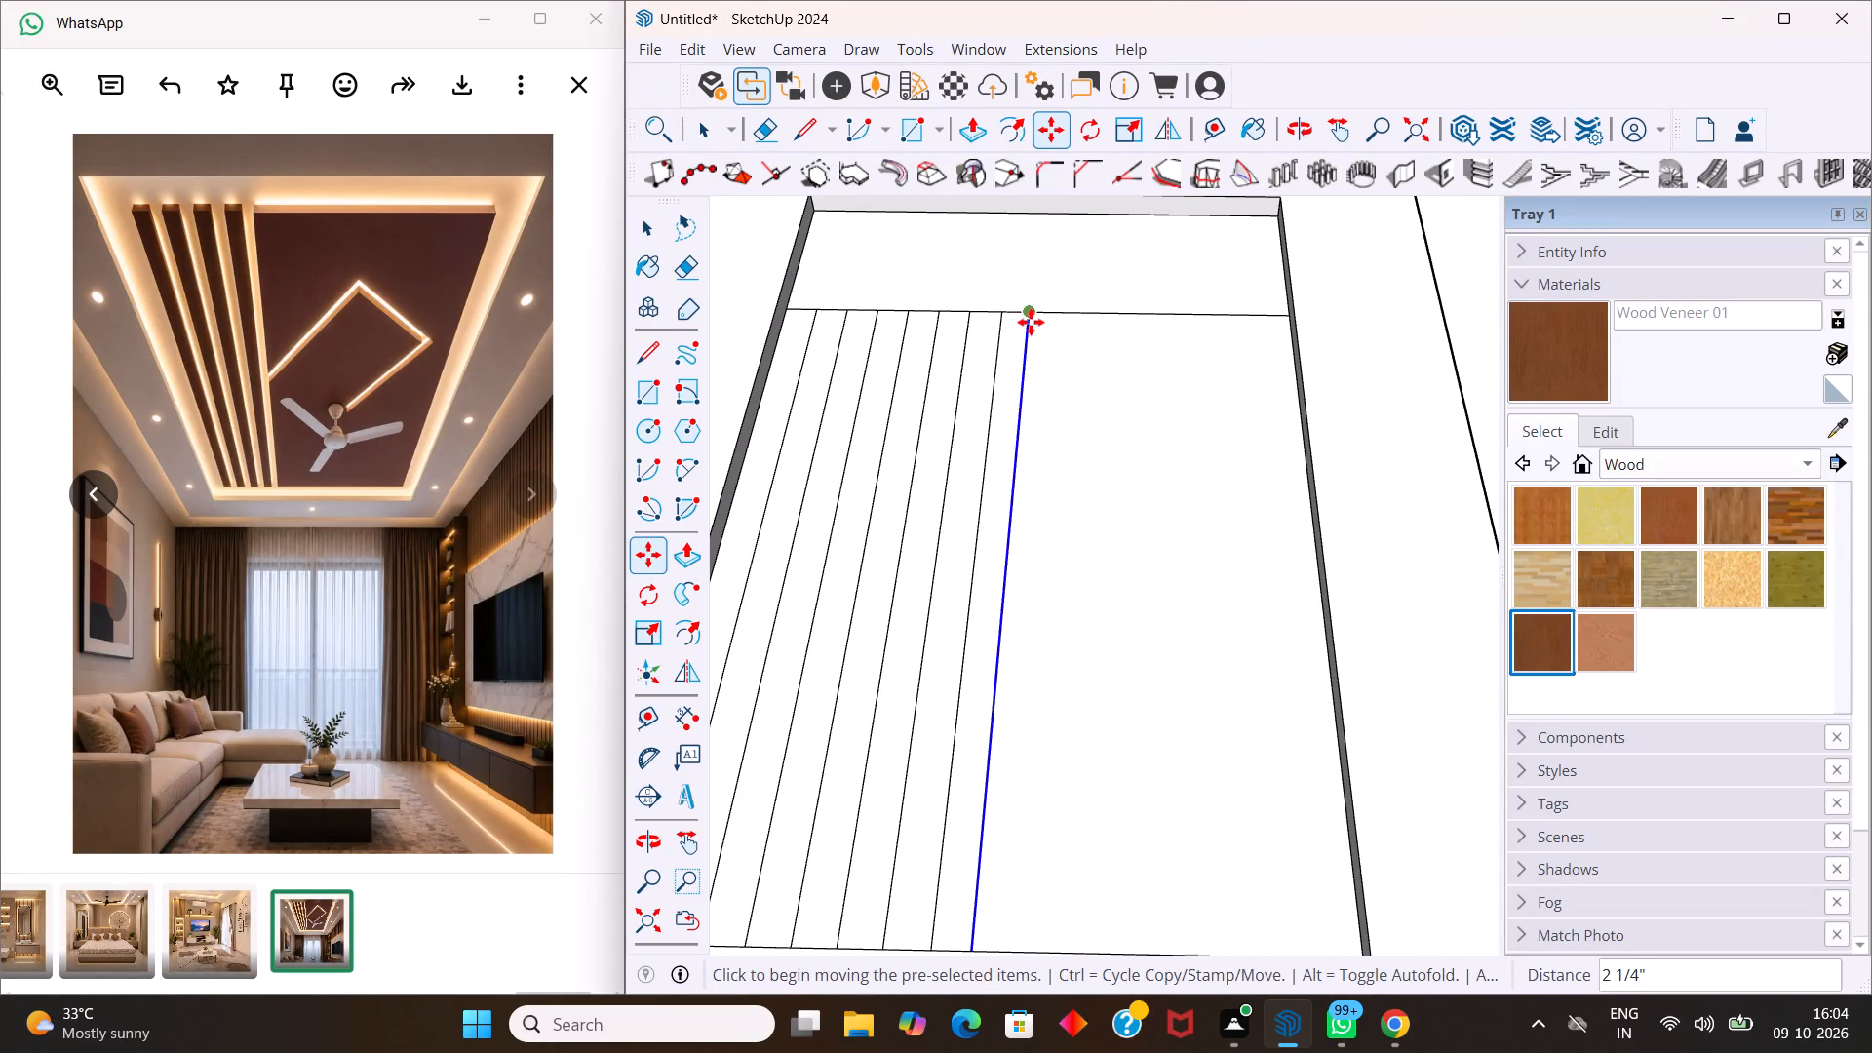
key("space")
Erase the short band edge segments between the copied line and its neighbouring strip line at both ends.
scroll(1025, 324, "up", 2)
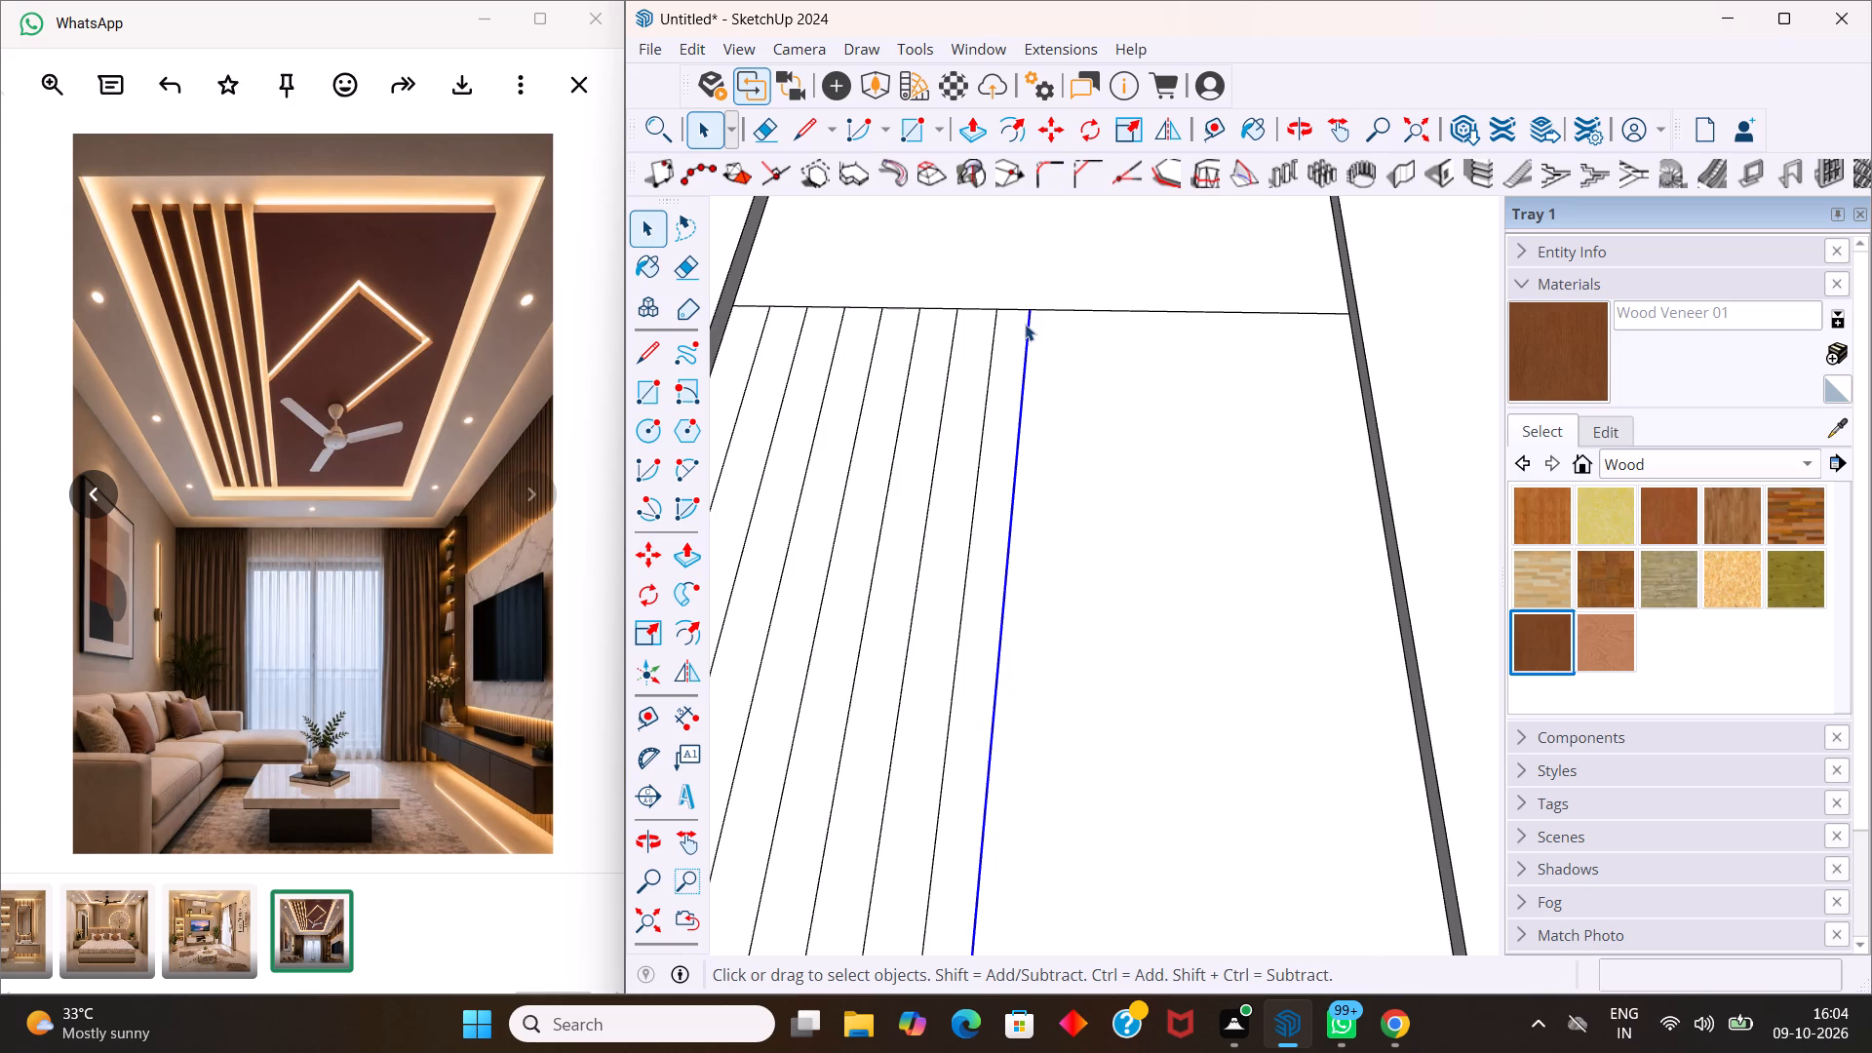
key("e")
left_click_drag(1017, 303, 1017, 316)
scroll(1019, 322, "down", 2)
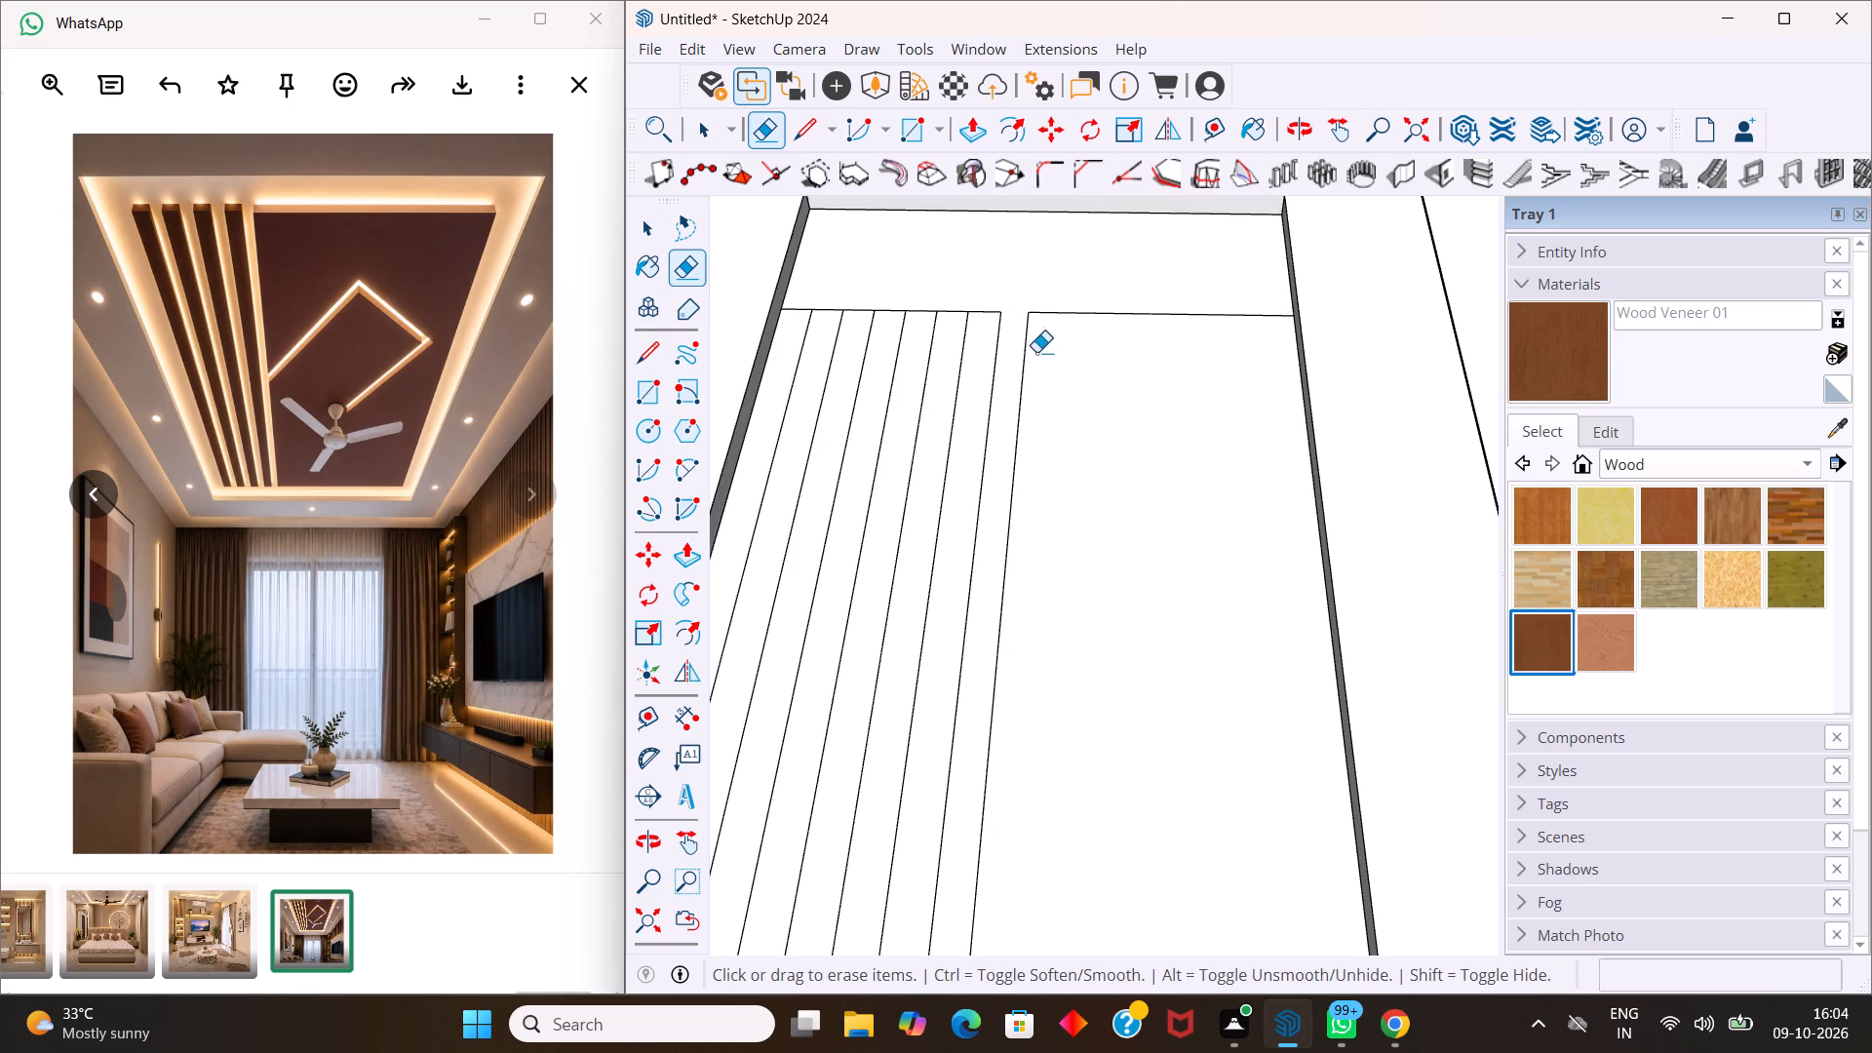
scroll(1036, 336, "down", 3)
scroll(1036, 337, "up", 1)
scroll(1036, 337, "down", 7)
scroll(1043, 544, "up", 8)
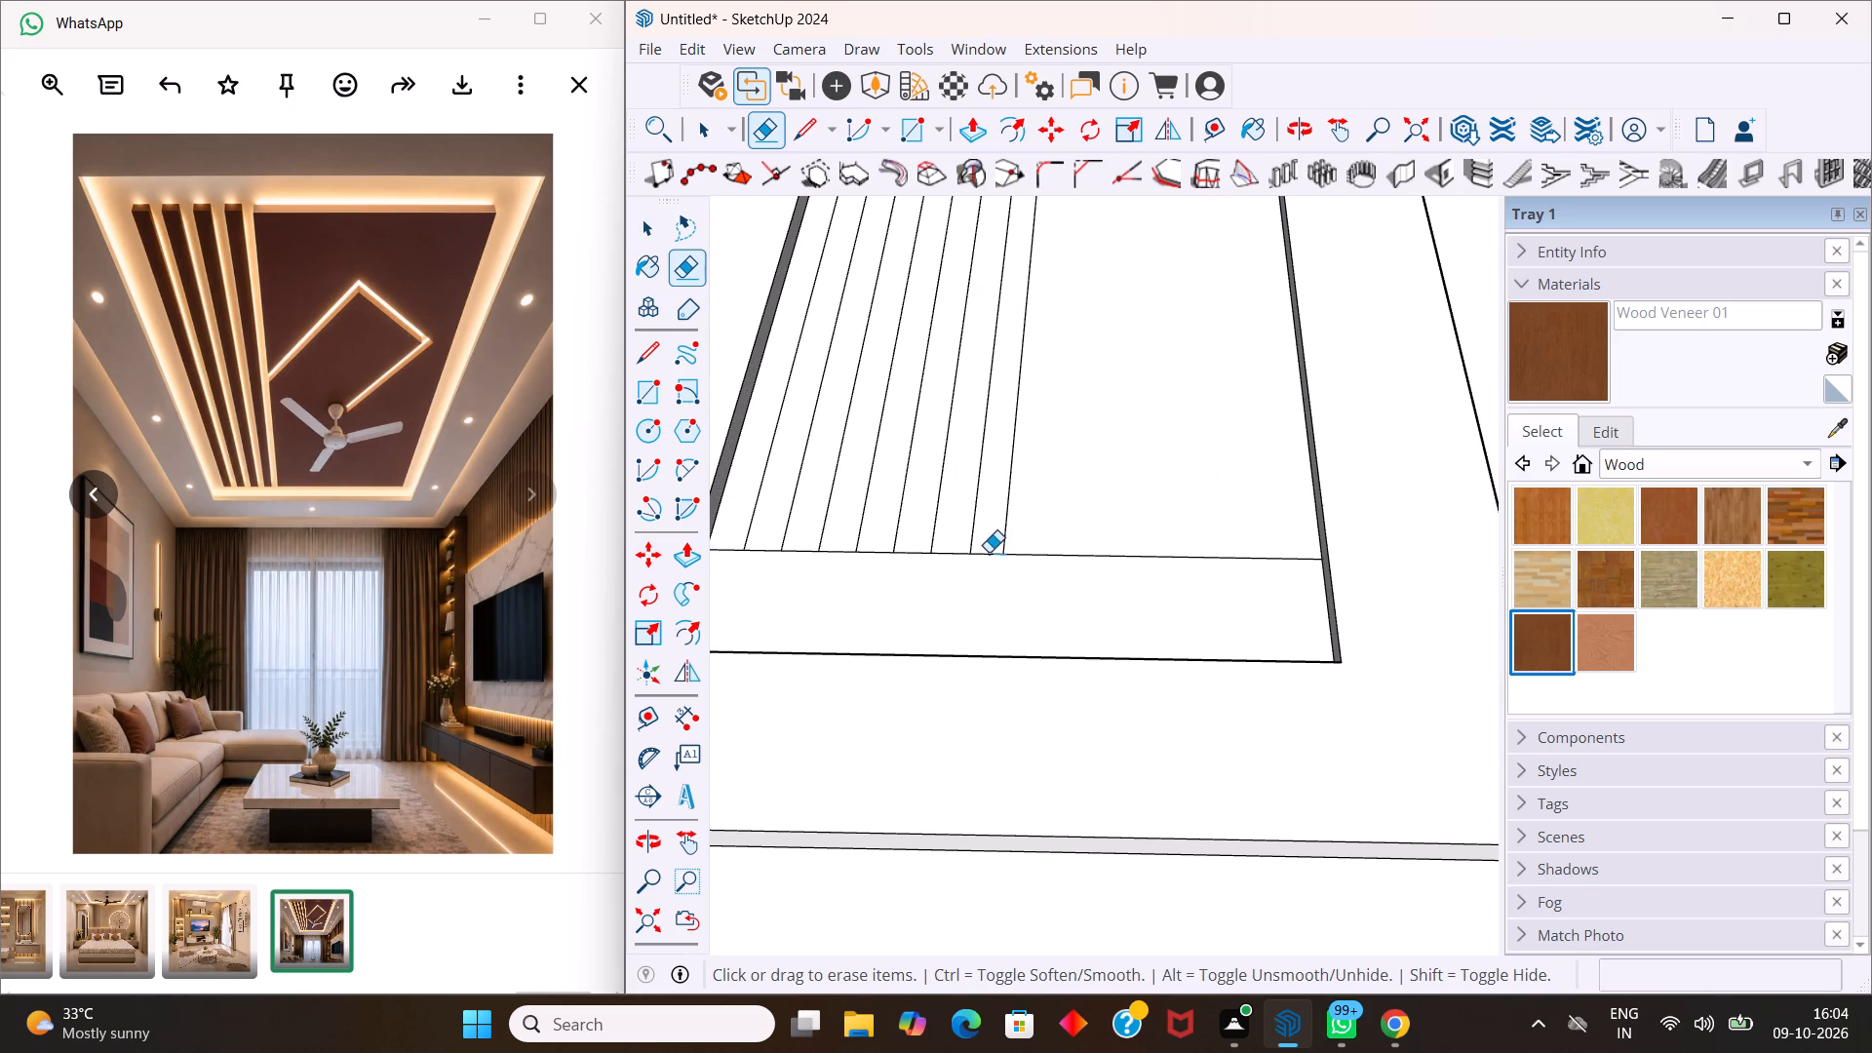
left_click(989, 552)
key("space")
Raise three alternate strips of the recess floor by 1", starting with the second strip from the wall.
scroll(846, 494, "down", 5)
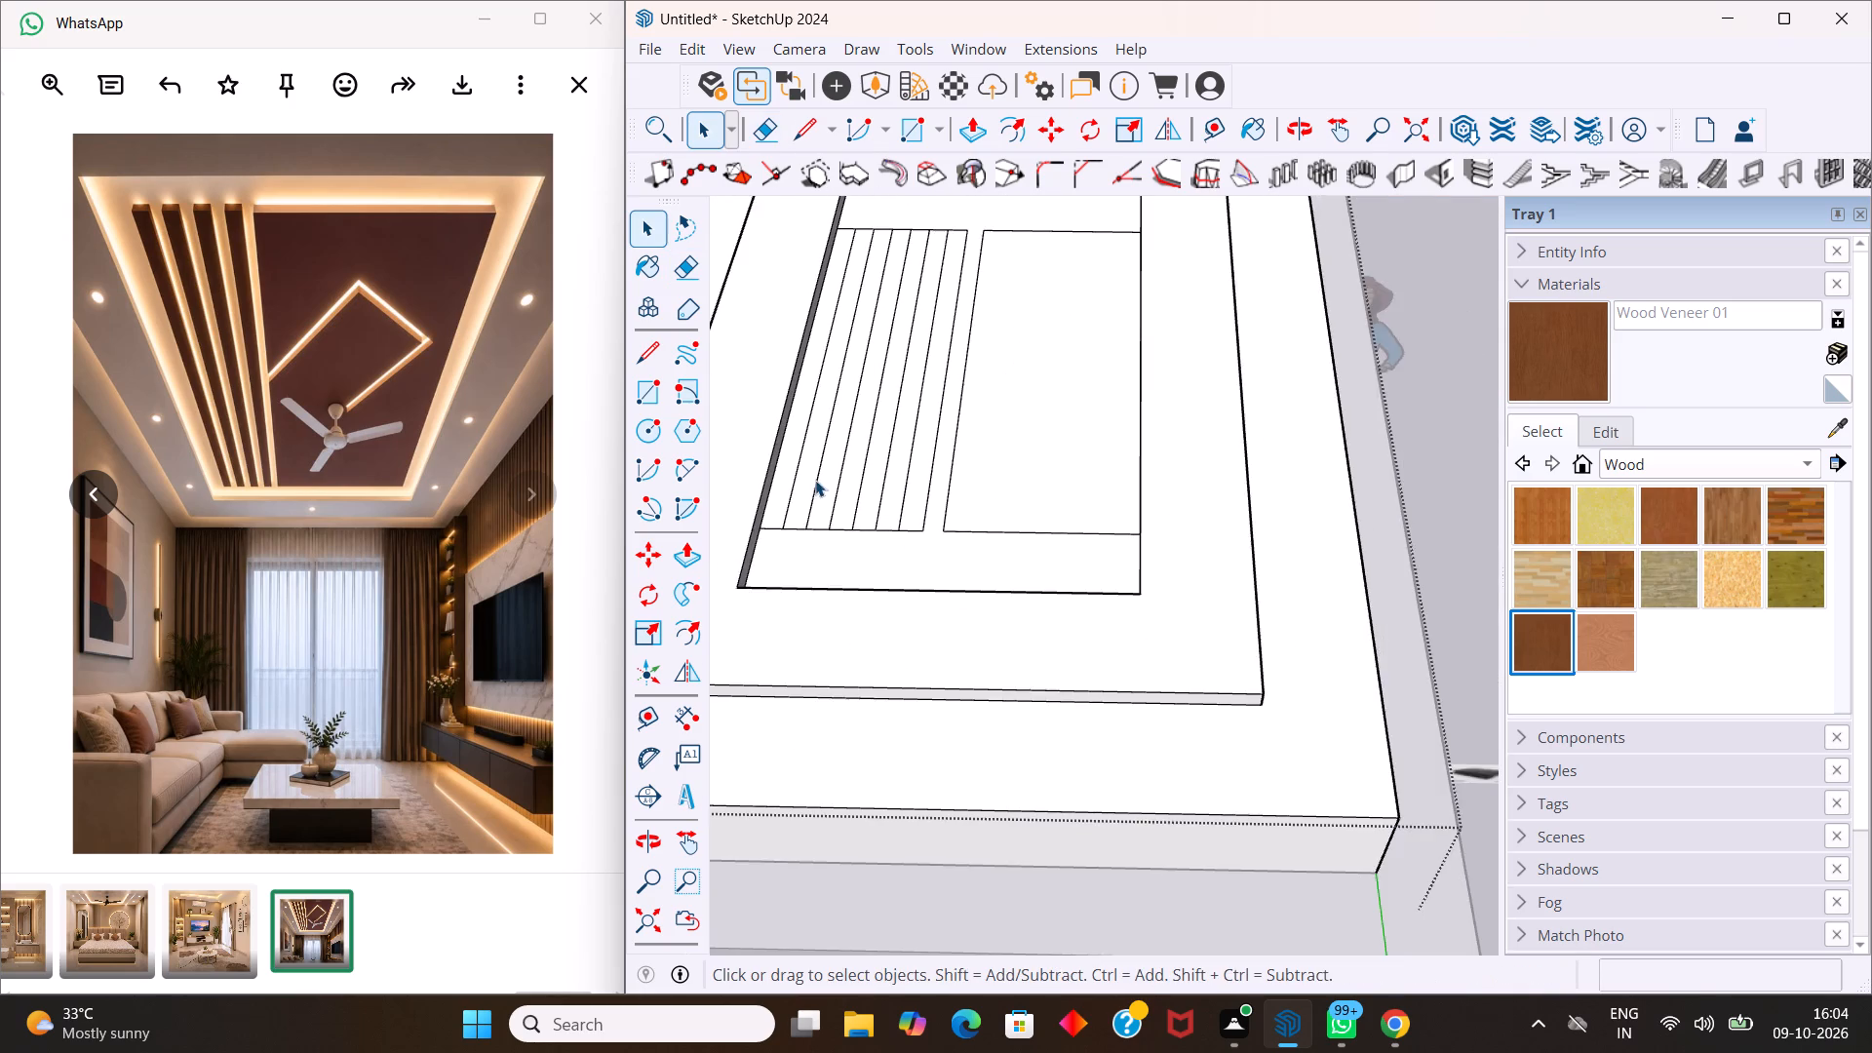
scroll(813, 480, "up", 4)
left_click(792, 511)
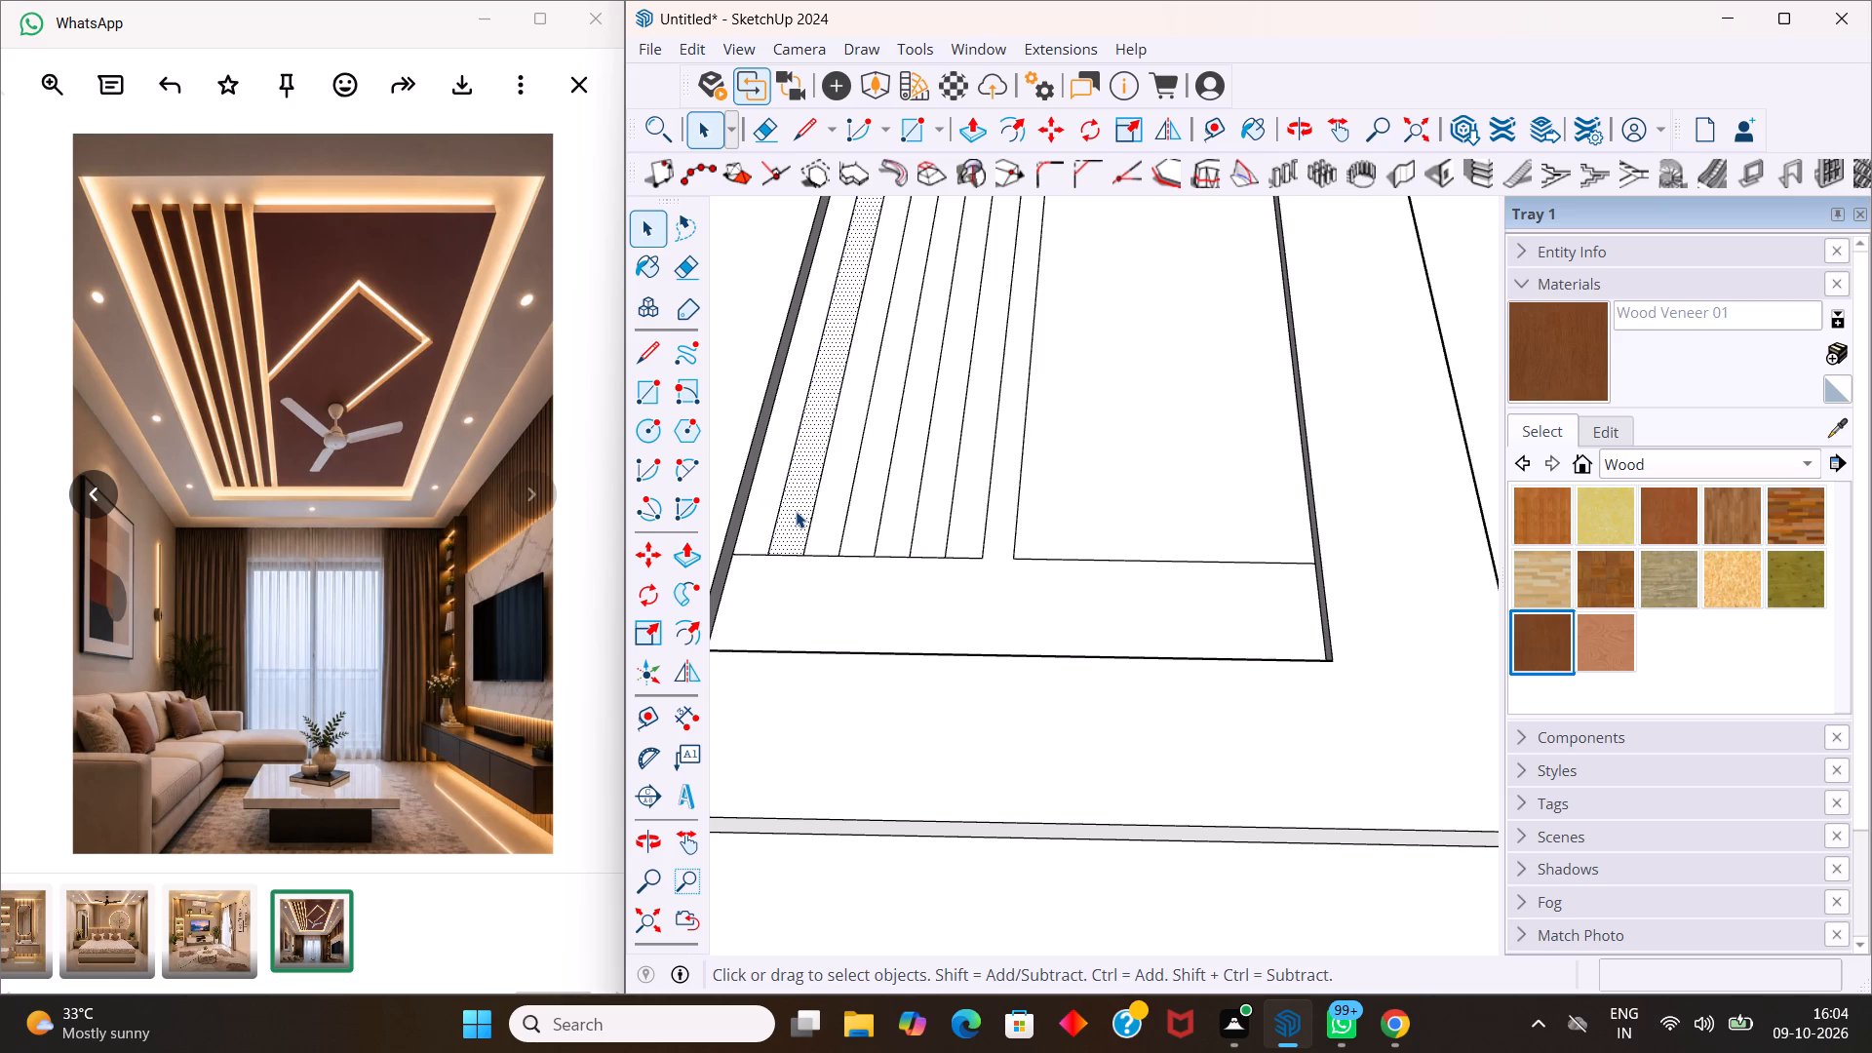
key("p")
left_click_drag(797, 509, 800, 494)
key("1")
key("Return")
double_click(854, 515)
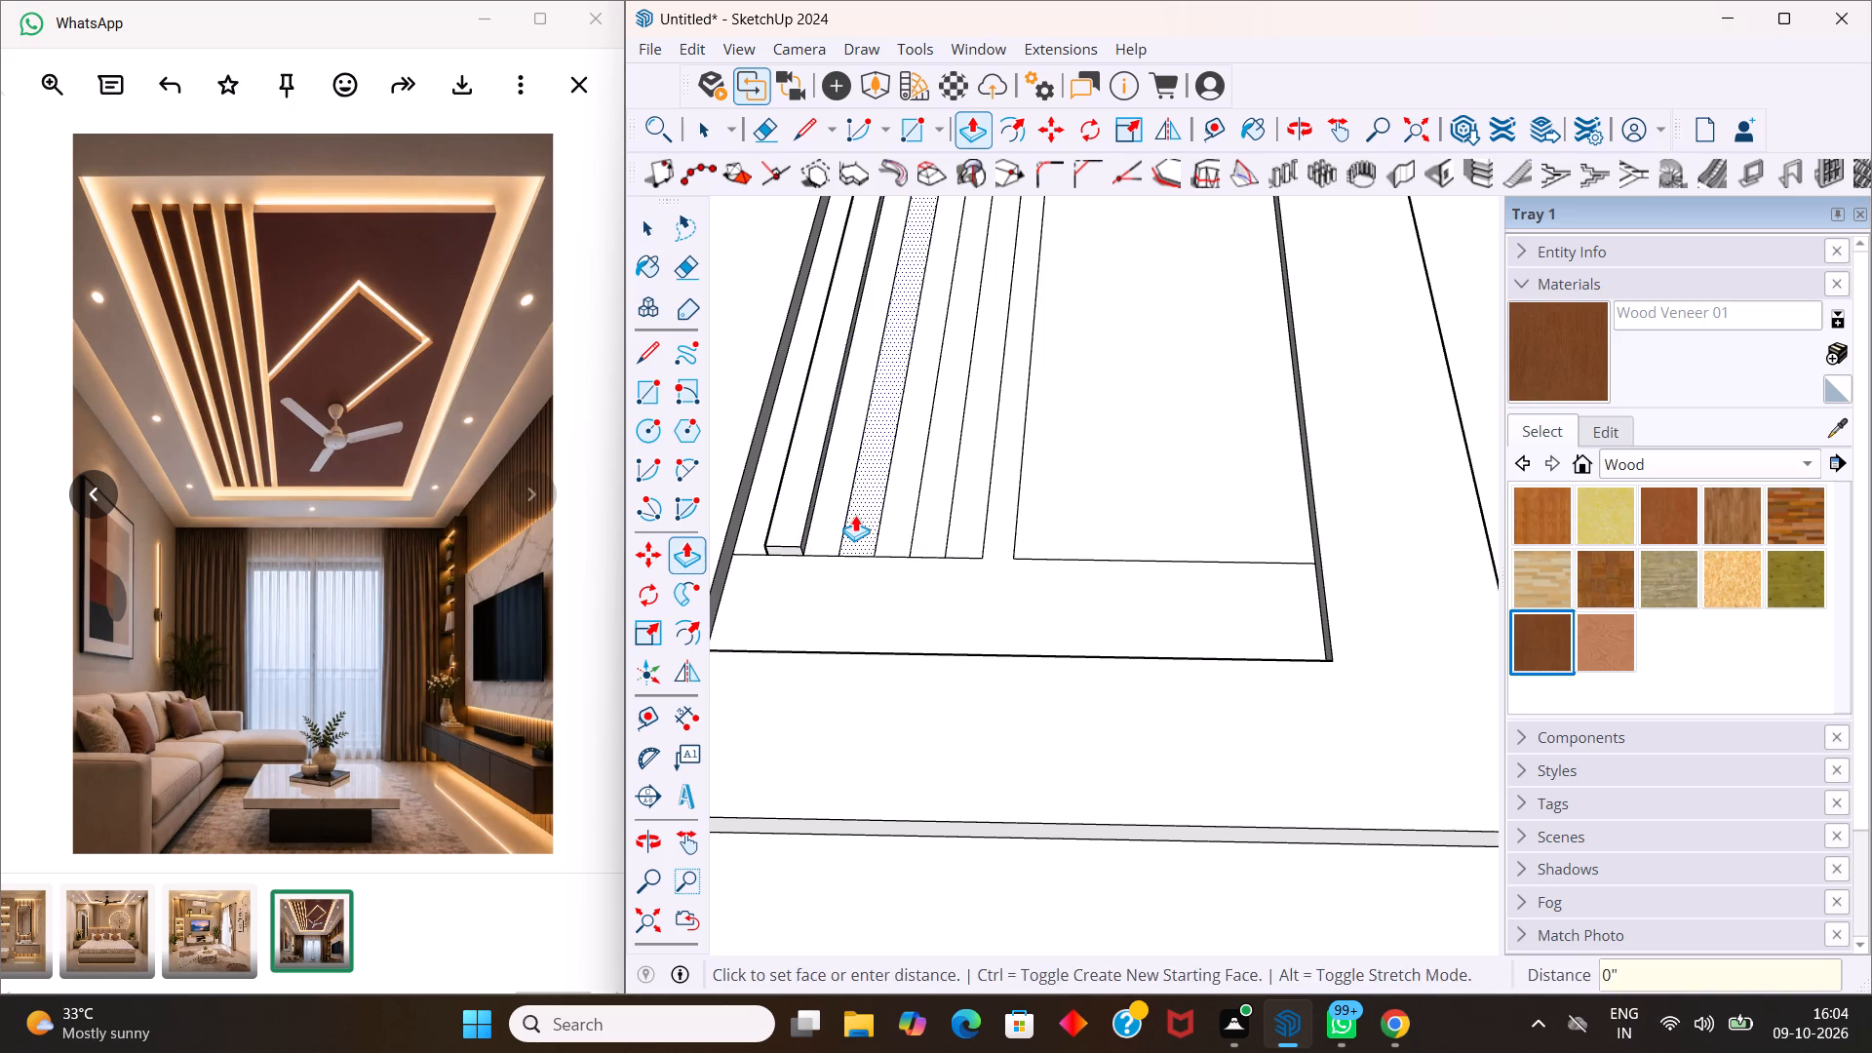
double_click(921, 529)
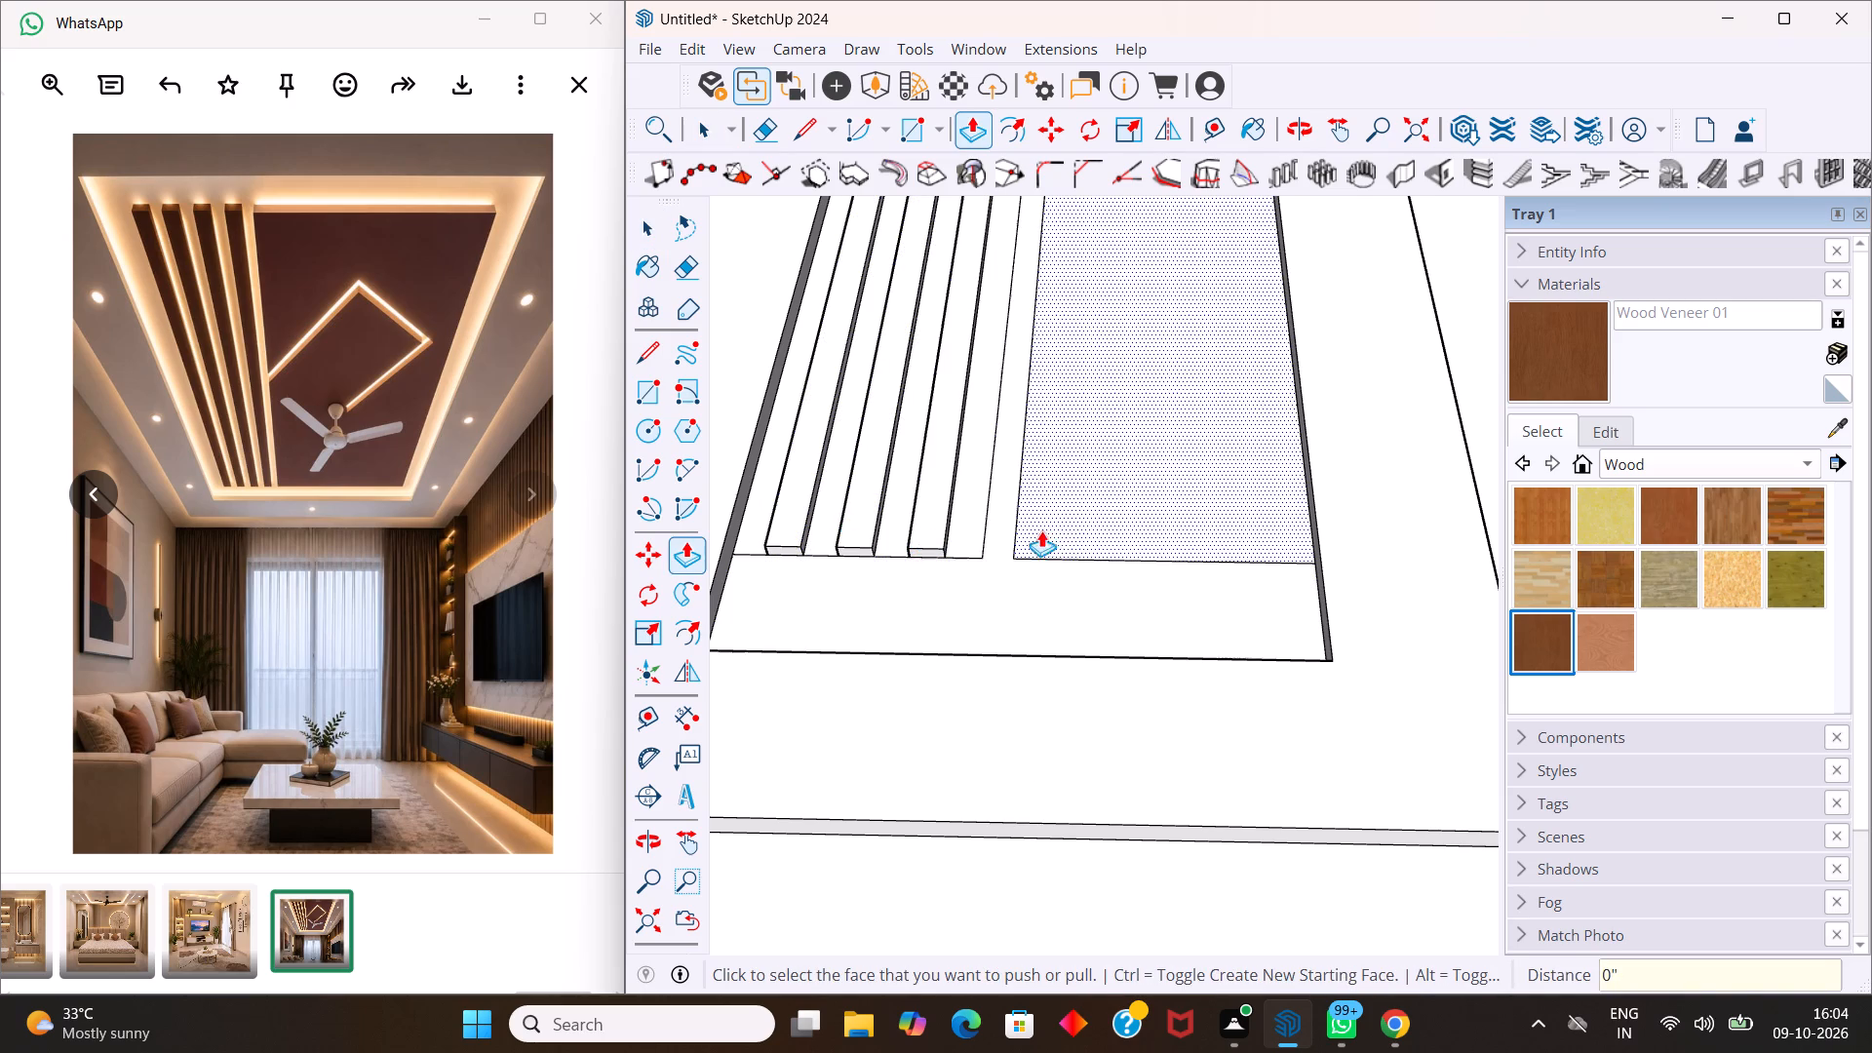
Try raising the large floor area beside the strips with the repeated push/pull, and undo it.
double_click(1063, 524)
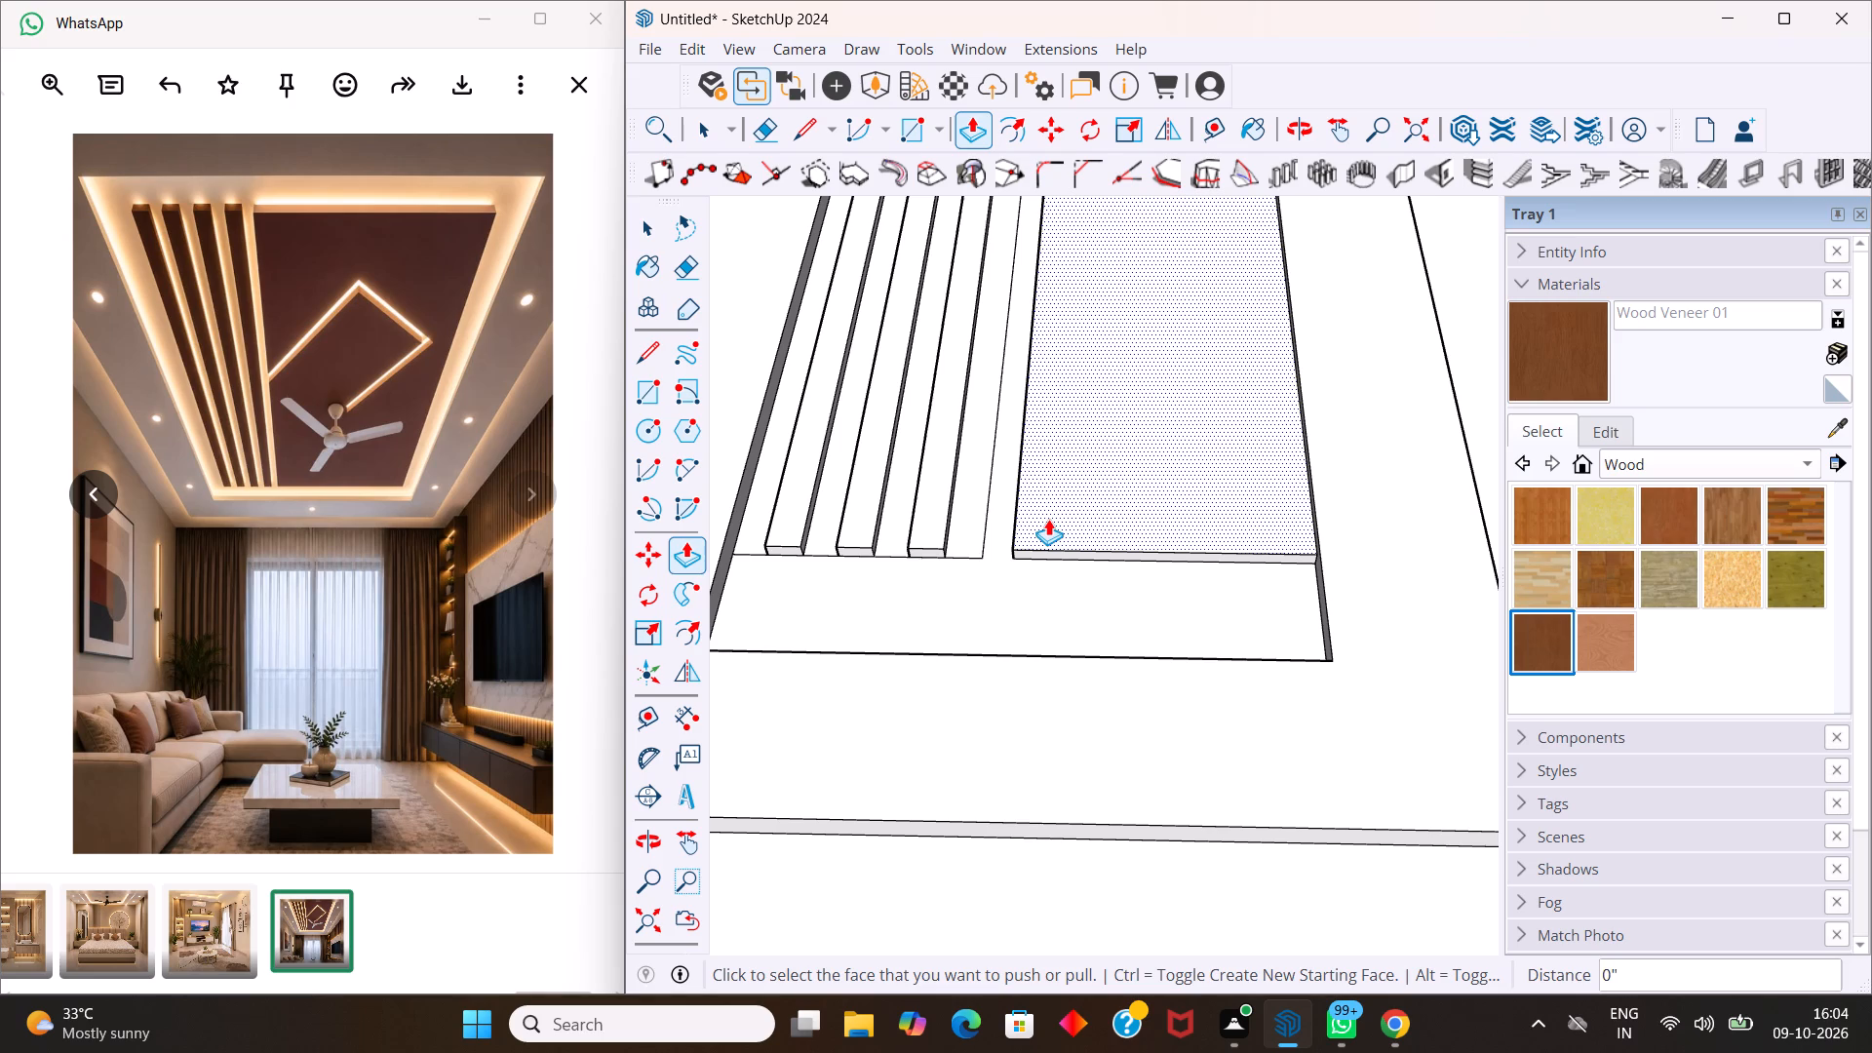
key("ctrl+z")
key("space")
Copy the large floor area's strip-side line about 1' 8 13/16" across, close to the opposite recess wall.
scroll(1187, 443, "down", 2)
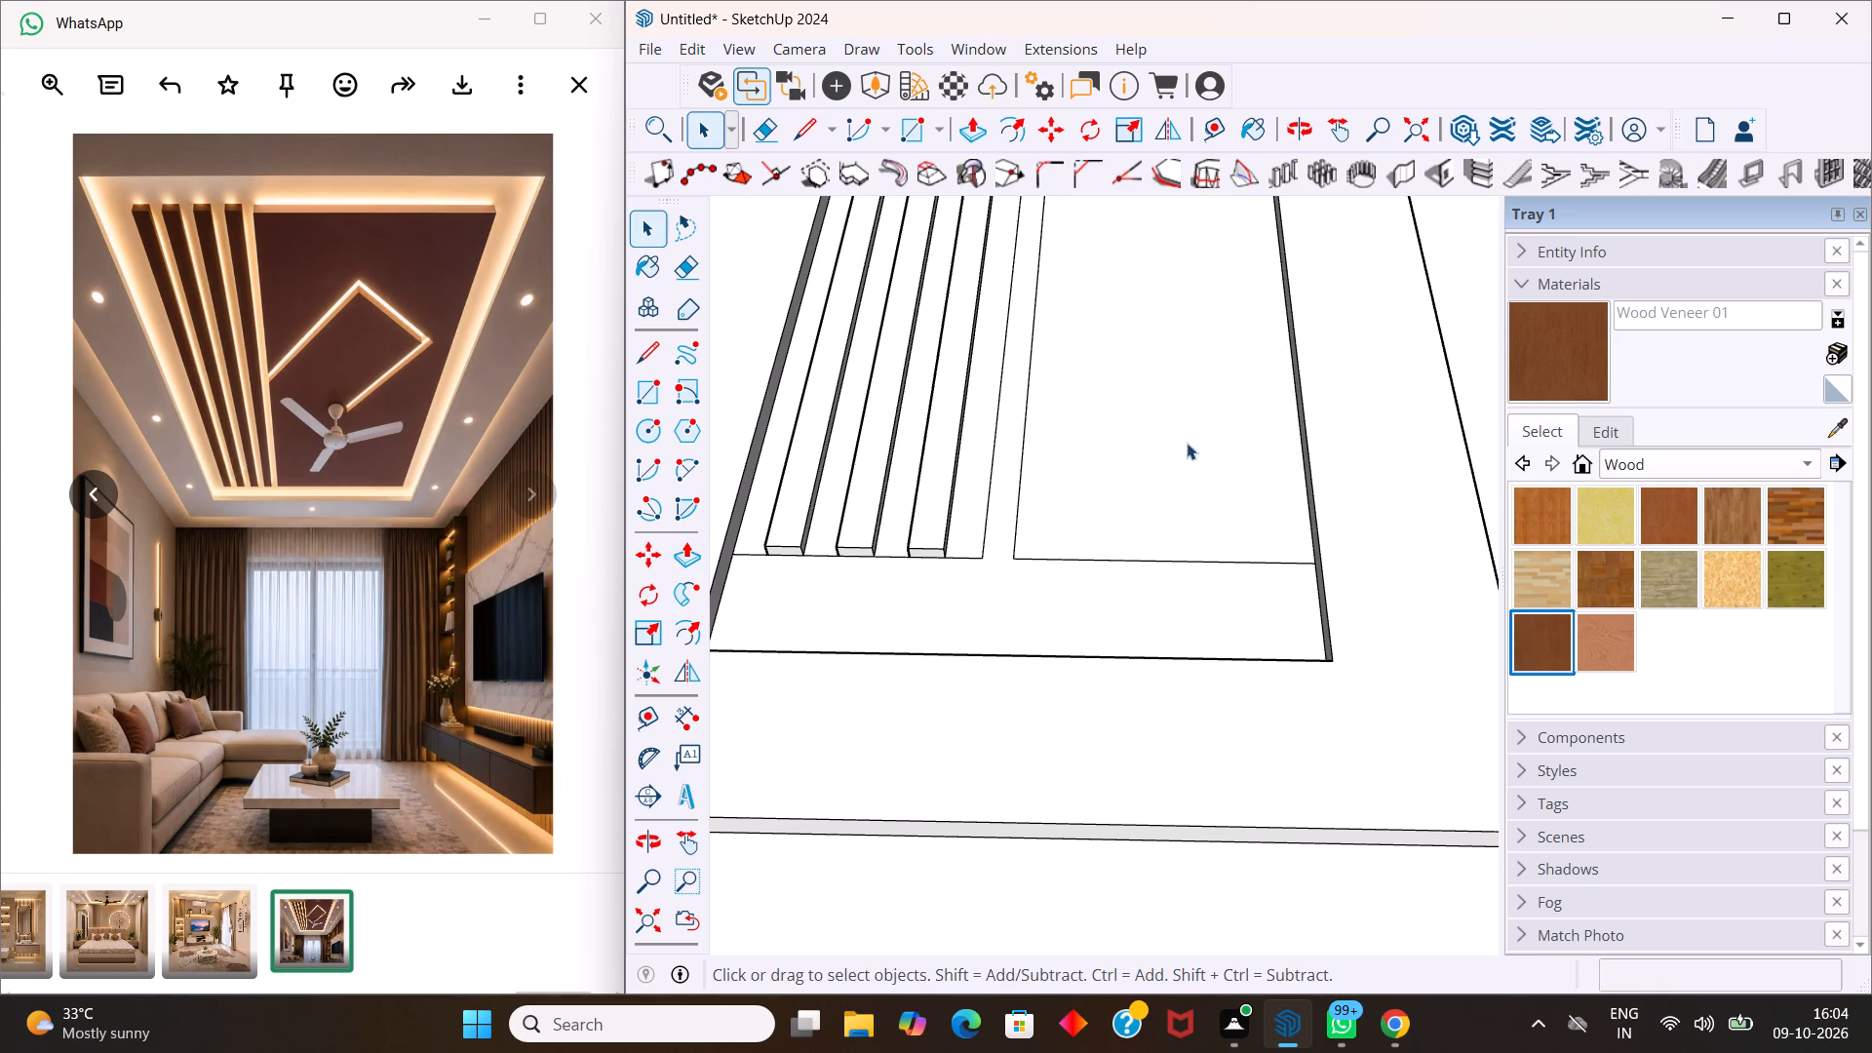
scroll(1187, 443, "down", 8)
left_click(1123, 385)
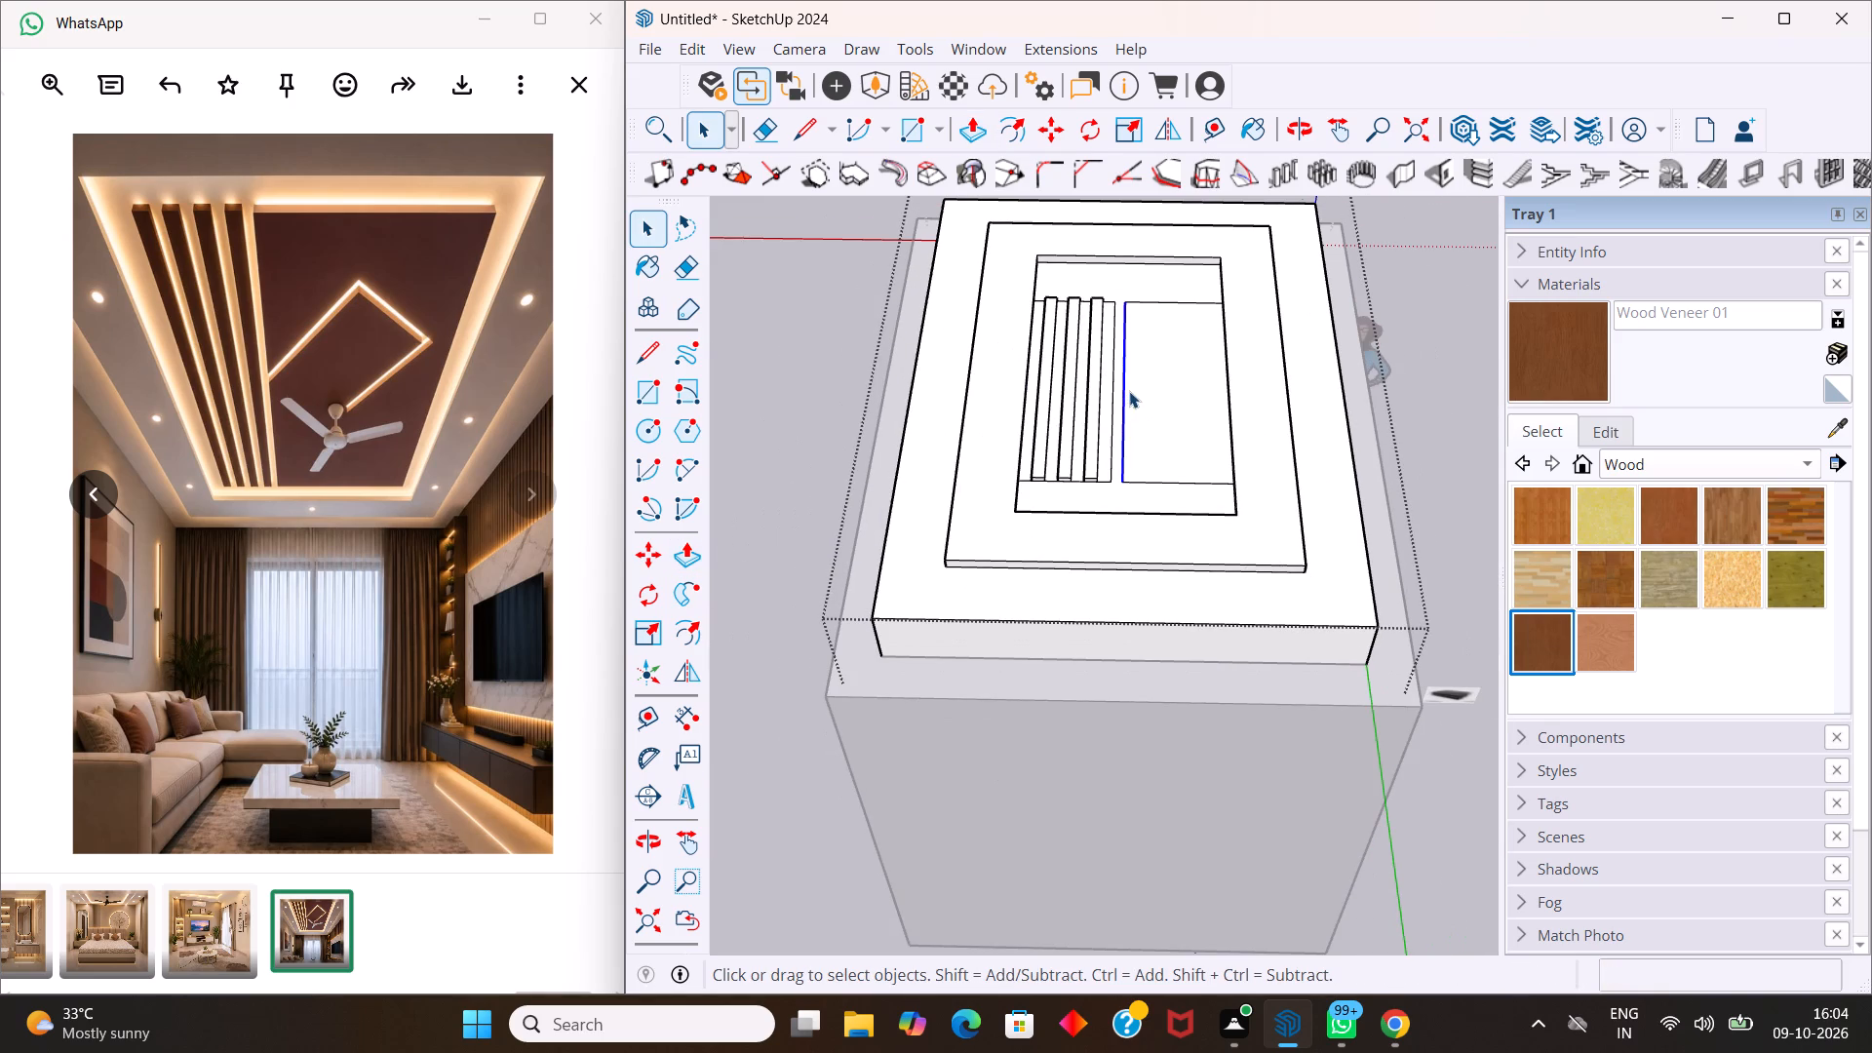
key("m")
left_click(1122, 482)
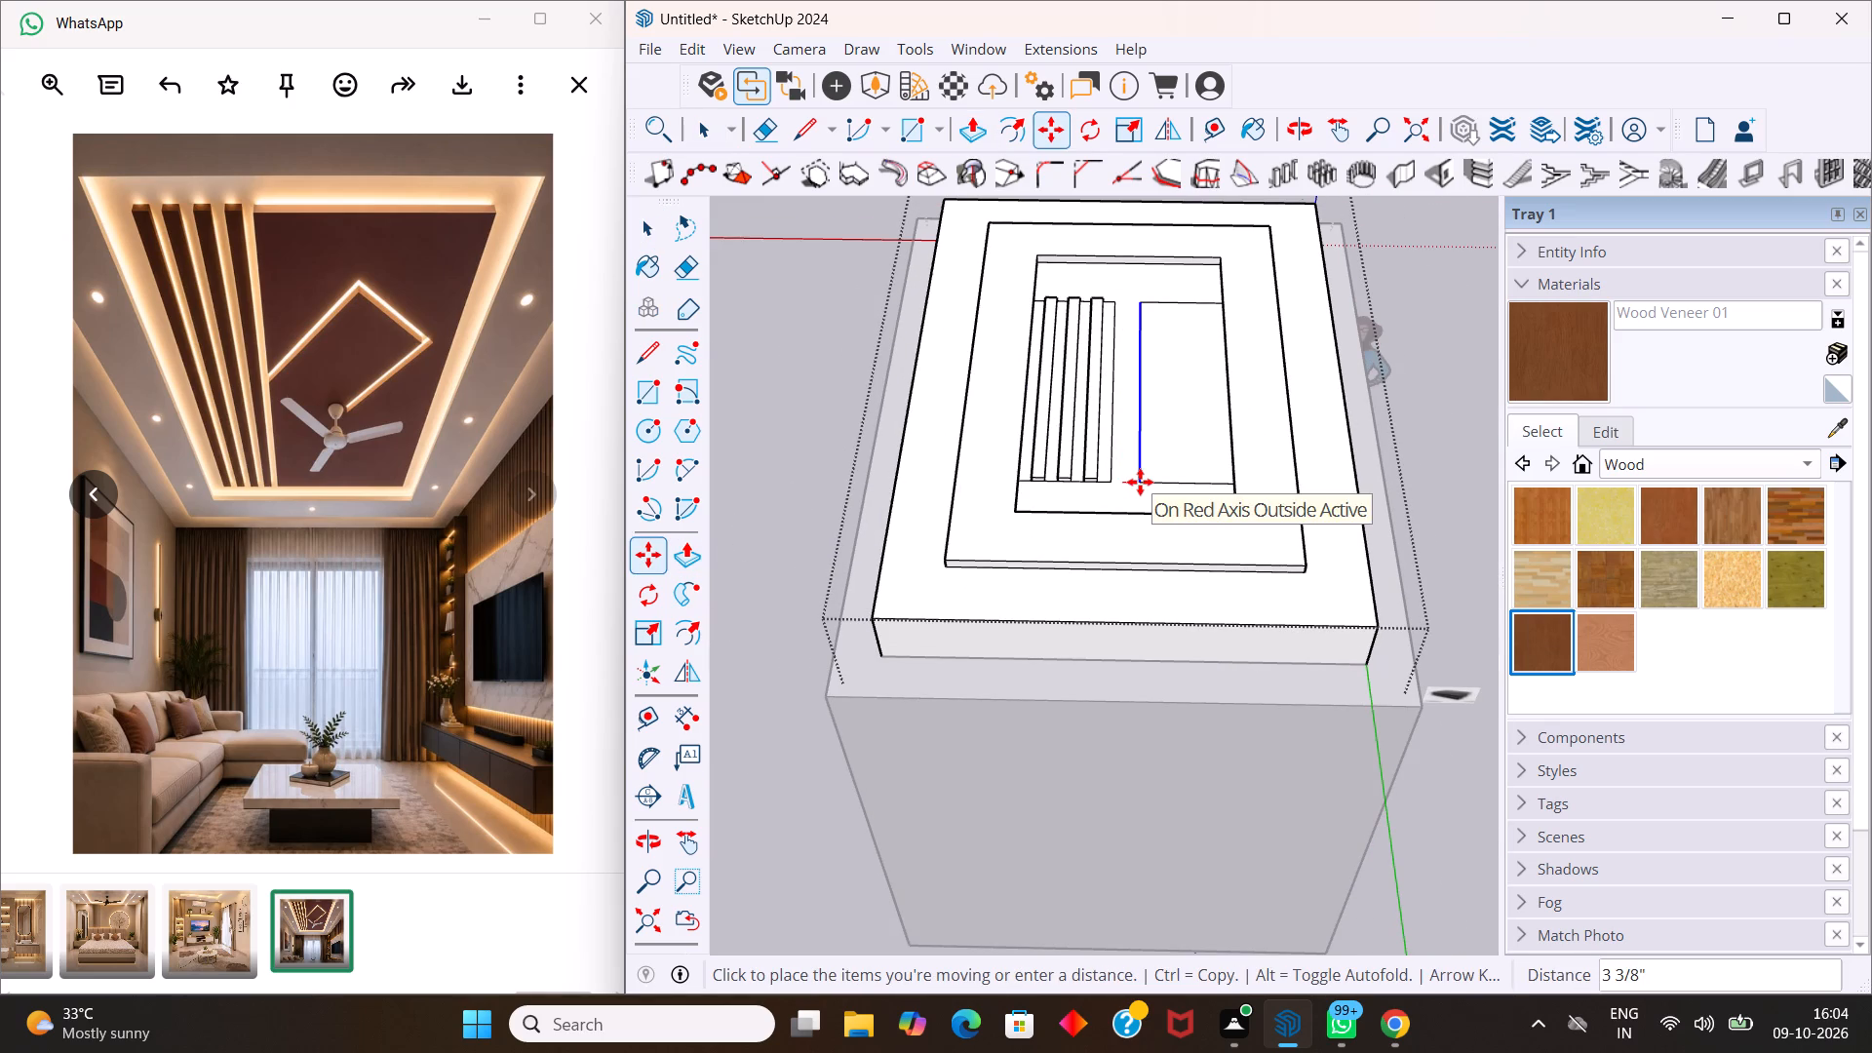
scroll(1192, 488, "up", 16)
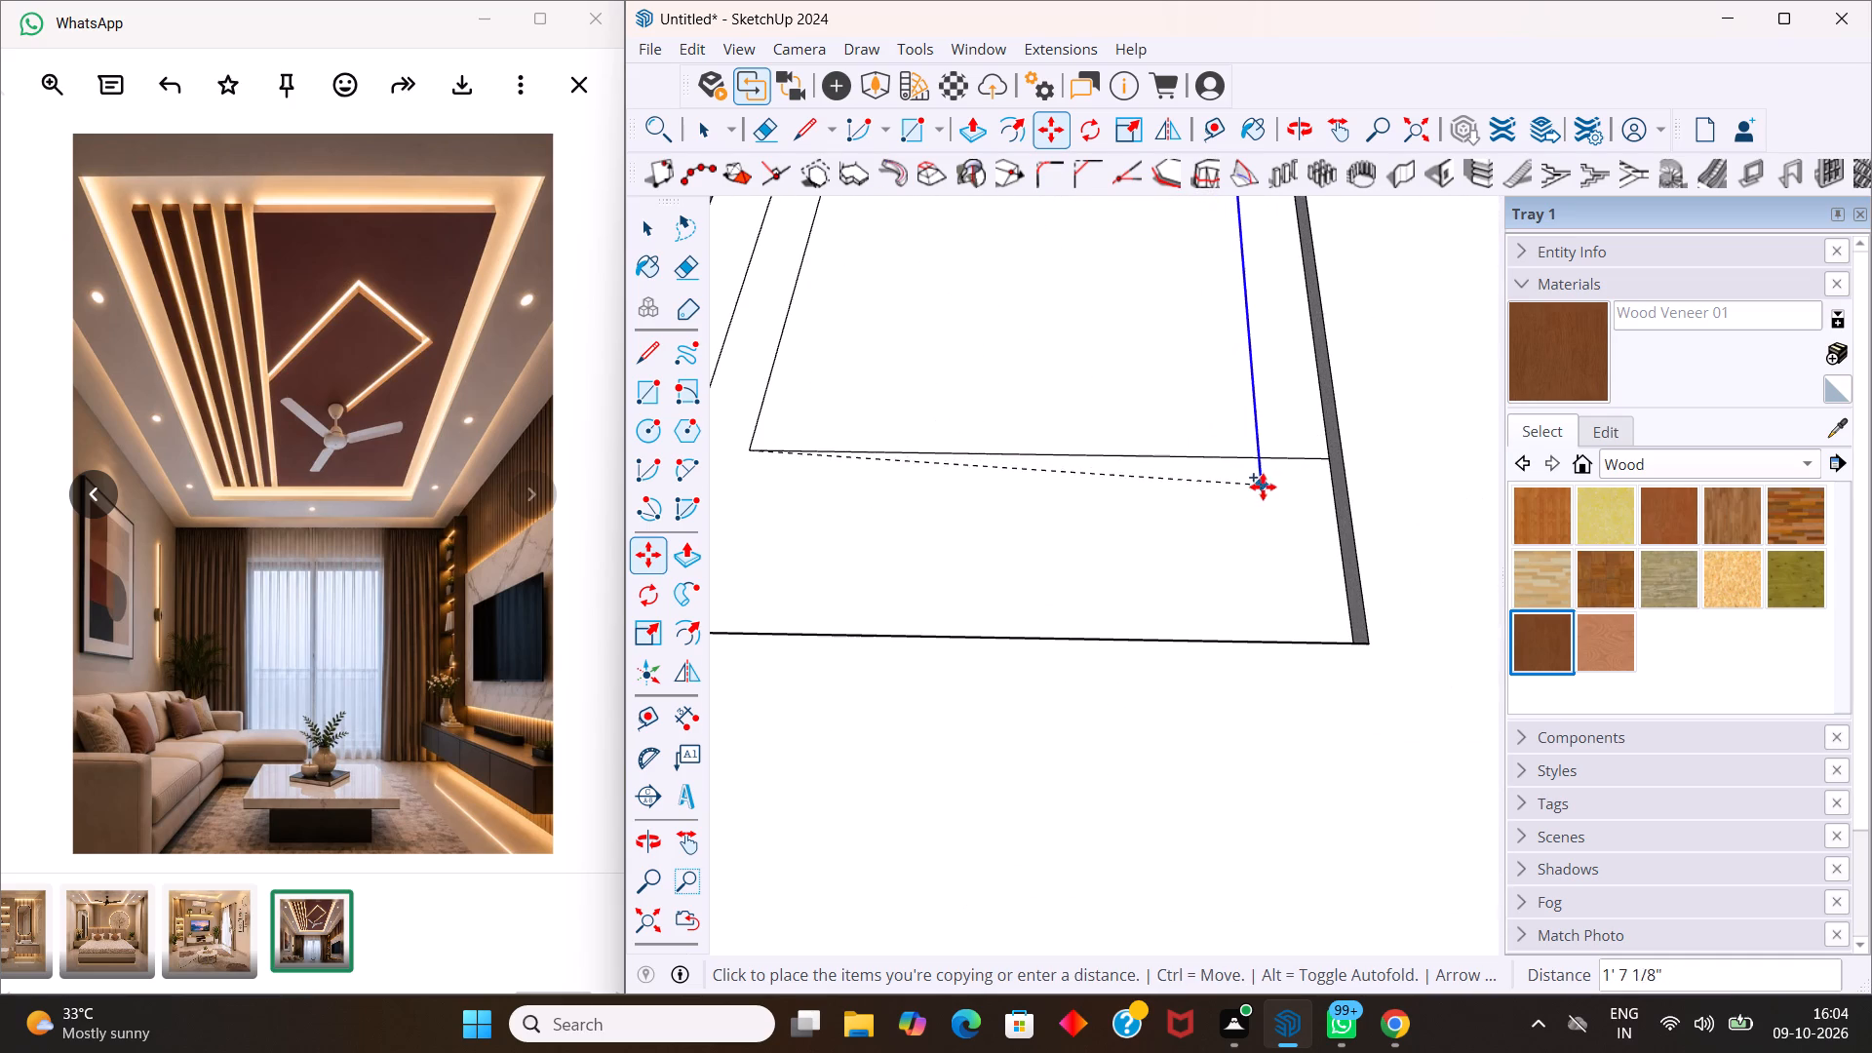
left_click(1306, 460)
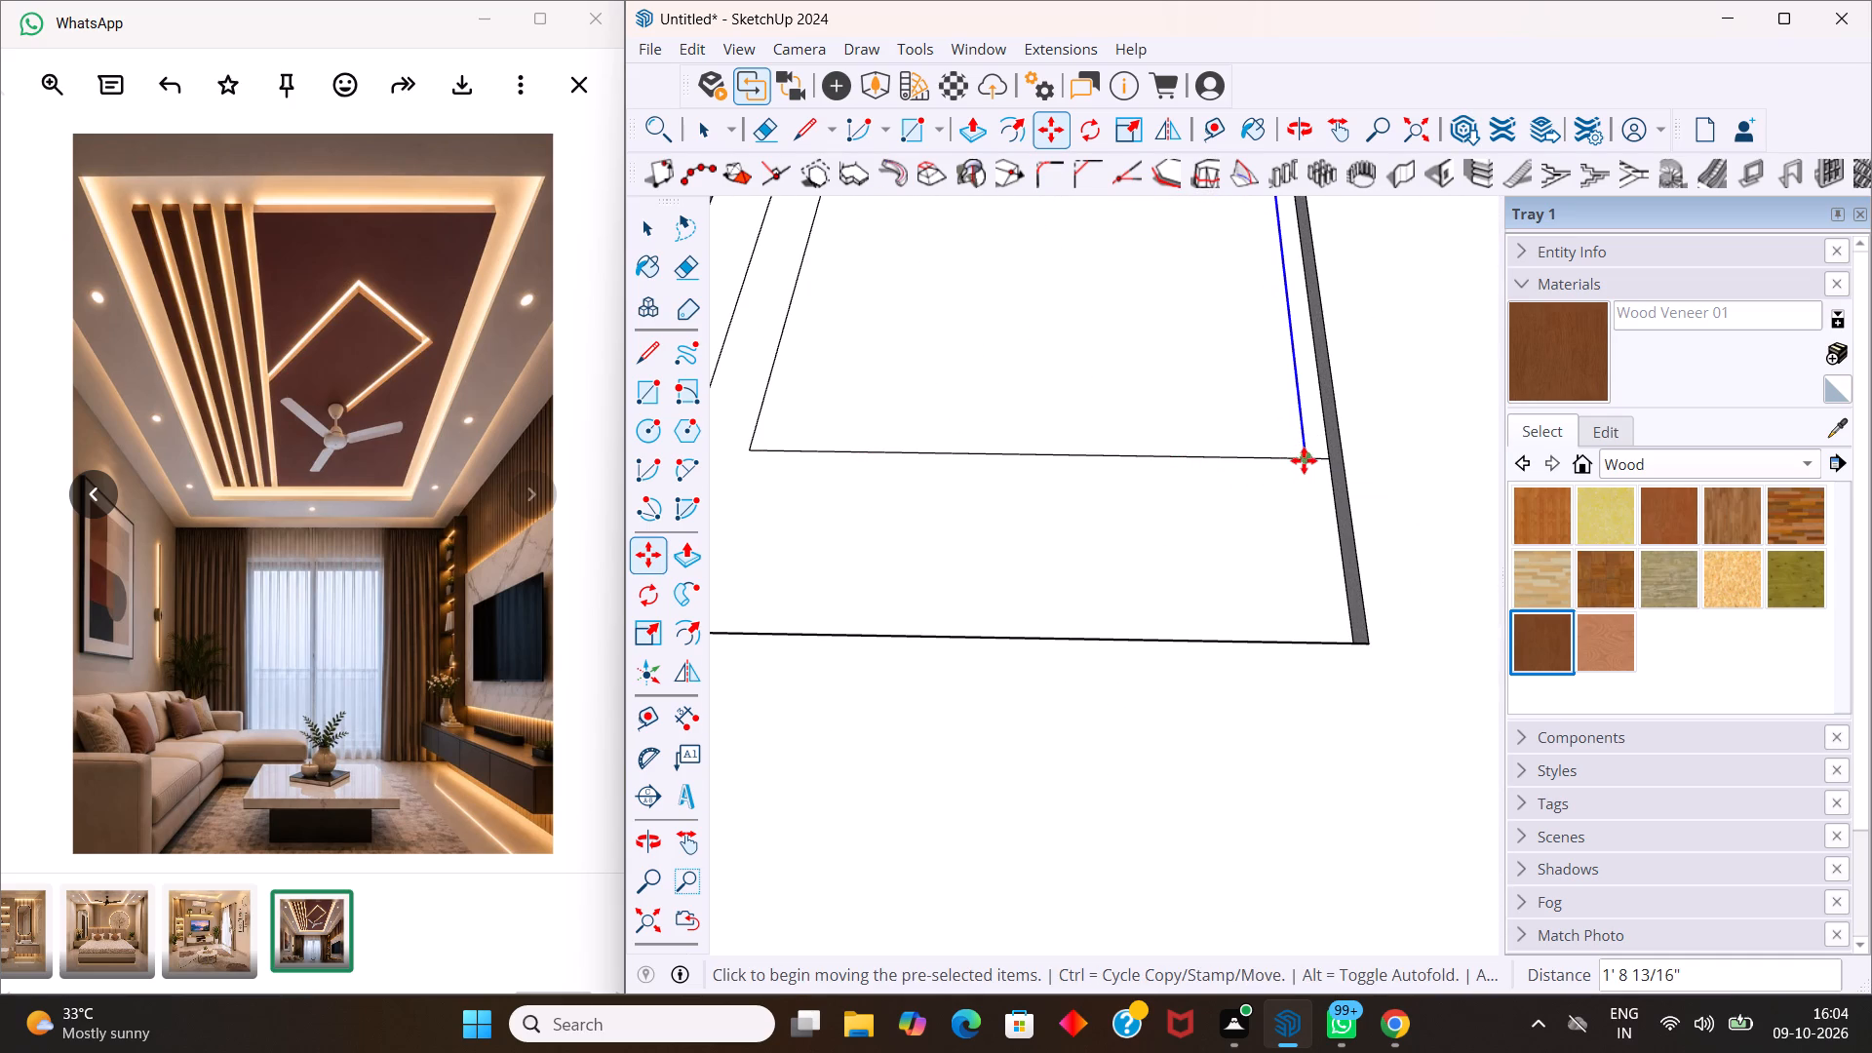
key("space")
Erase the short end segments between the copied line and the adjacent recess wall at both ends.
key("e")
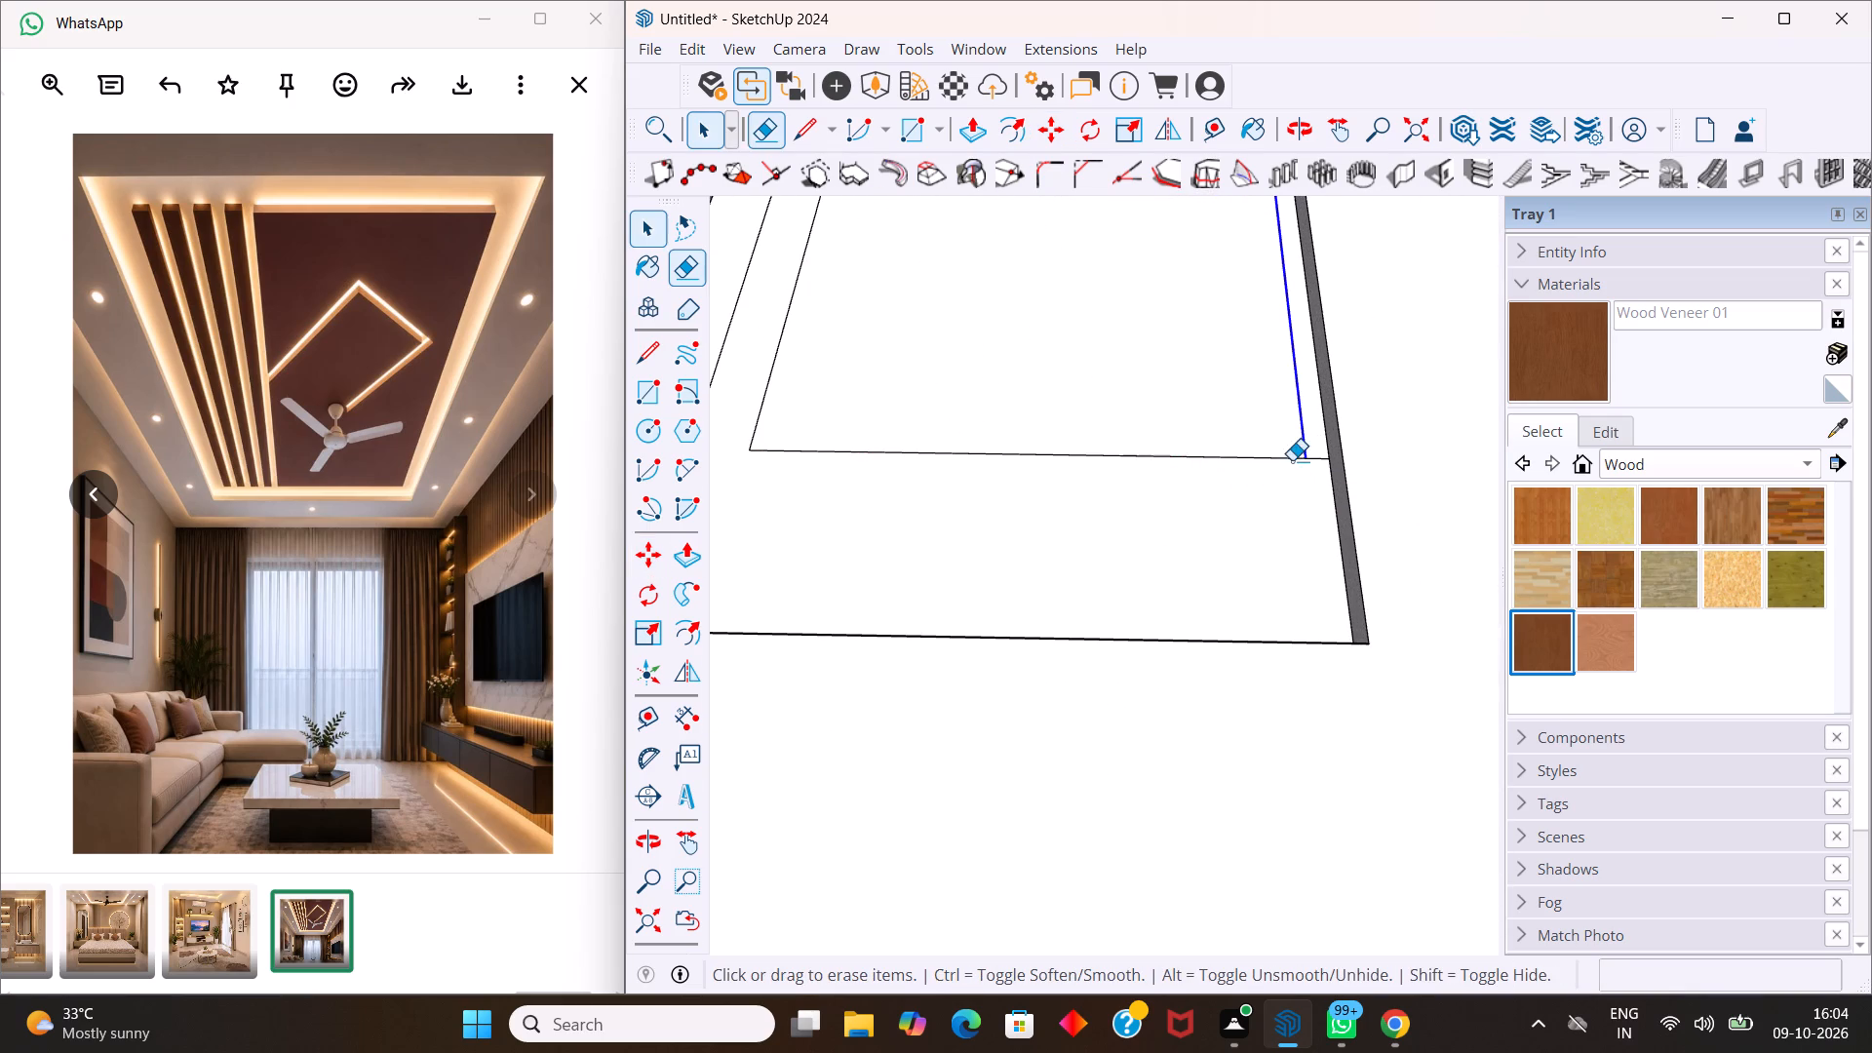
scroll(1297, 460, "up", 8)
left_click_drag(1322, 449, 1314, 485)
scroll(1300, 478, "down", 5)
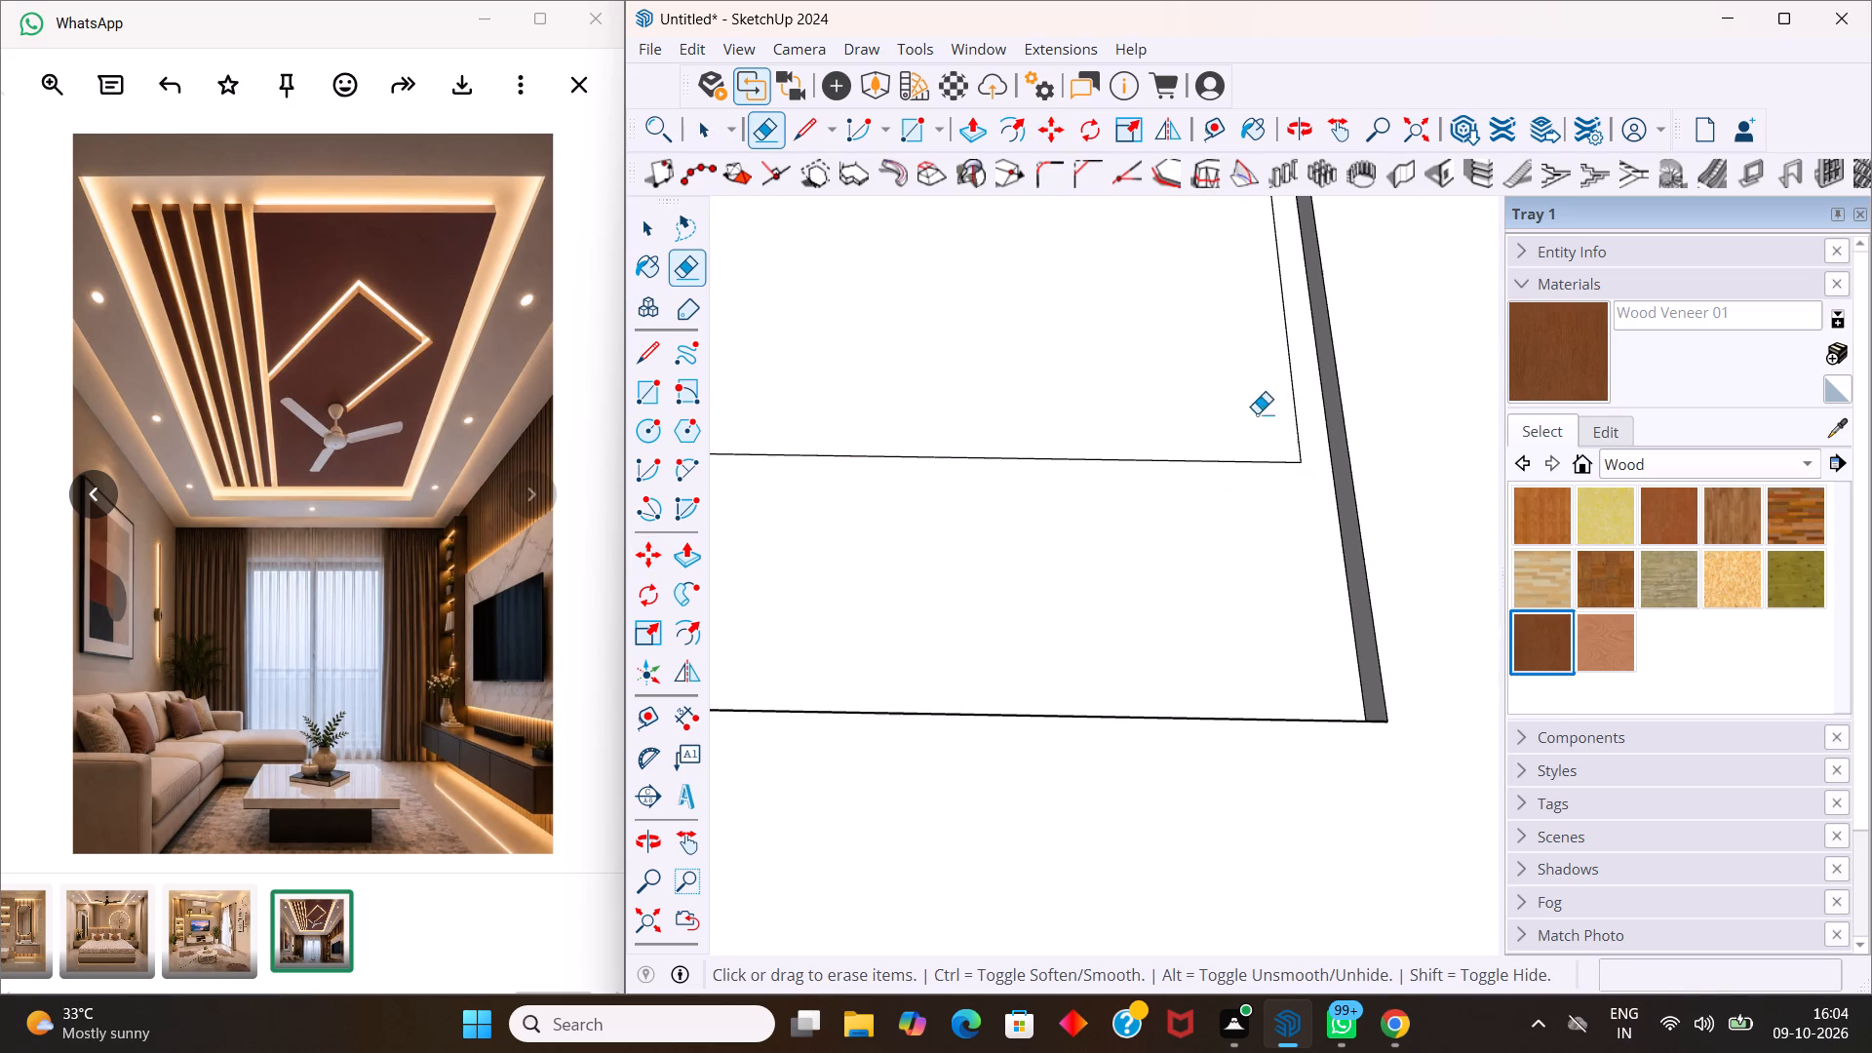
scroll(1257, 413, "down", 11)
scroll(1239, 382, "up", 3)
scroll(1239, 382, "down", 20)
scroll(1303, 354, "up", 4)
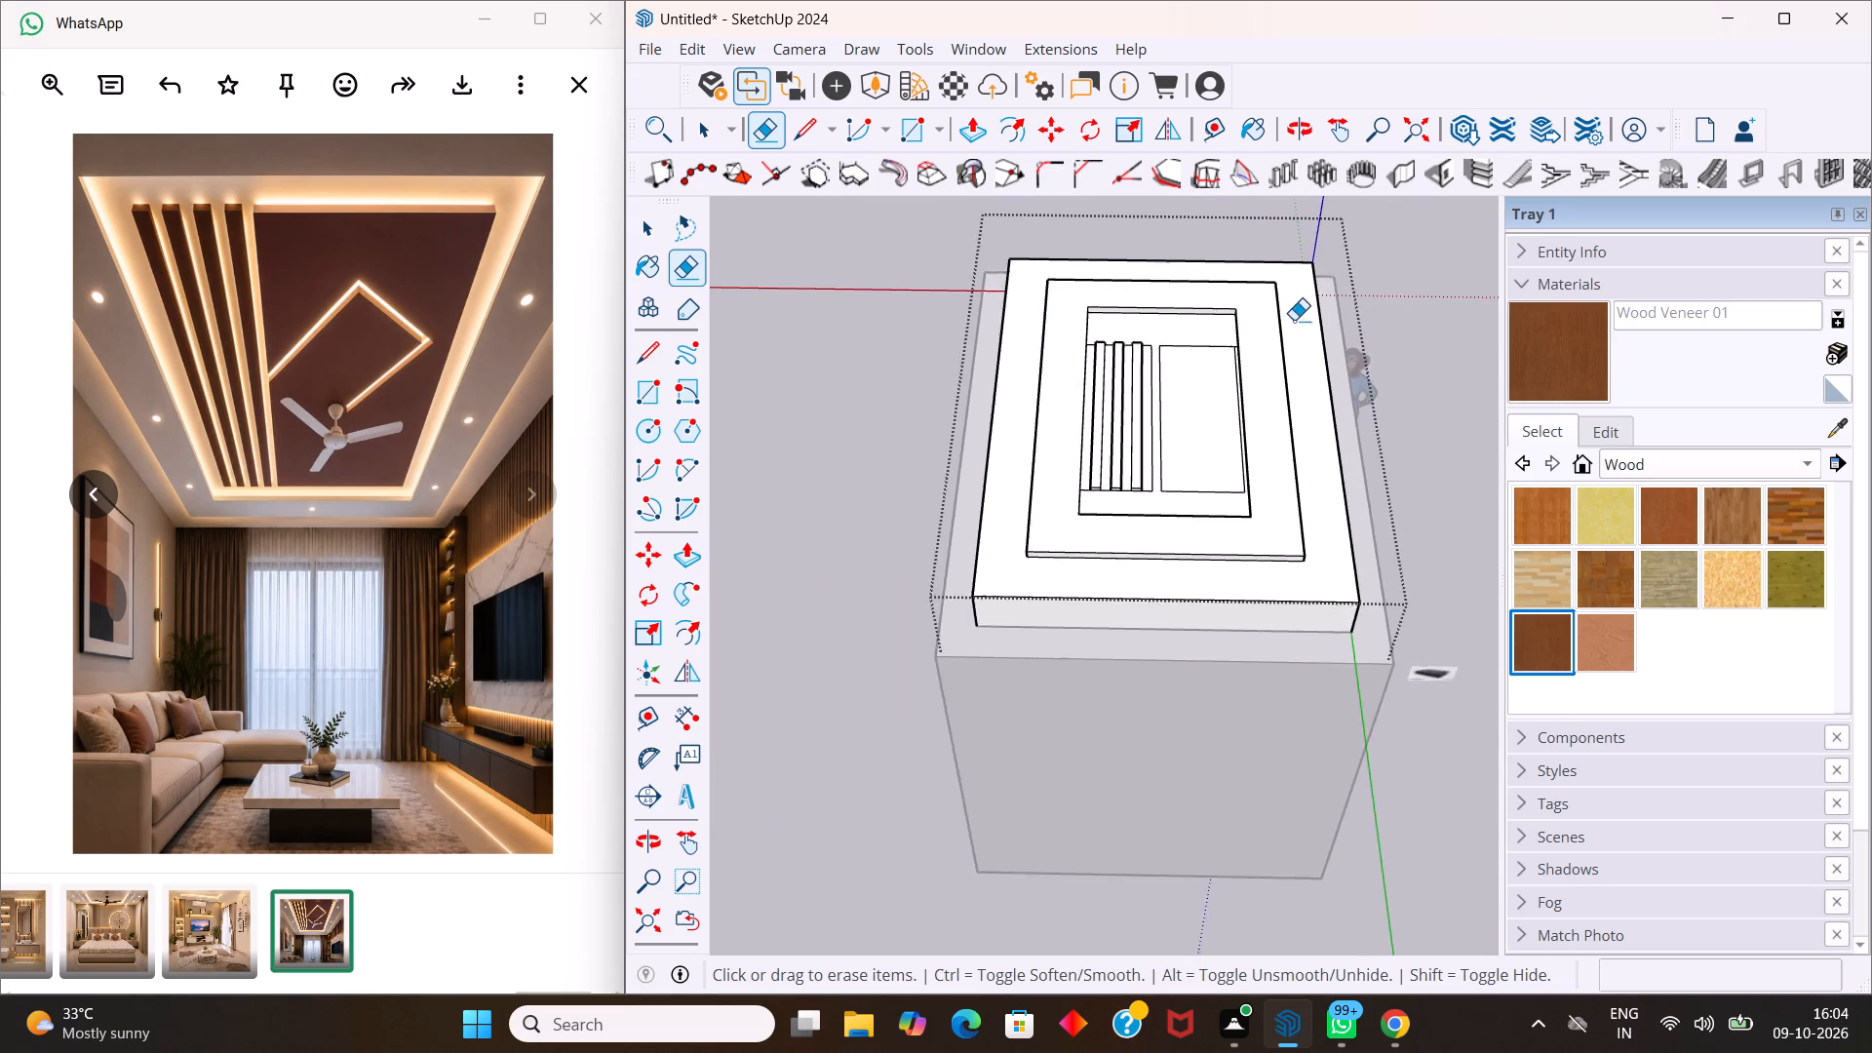
scroll(1294, 320, "up", 20)
scroll(1294, 320, "up", 7)
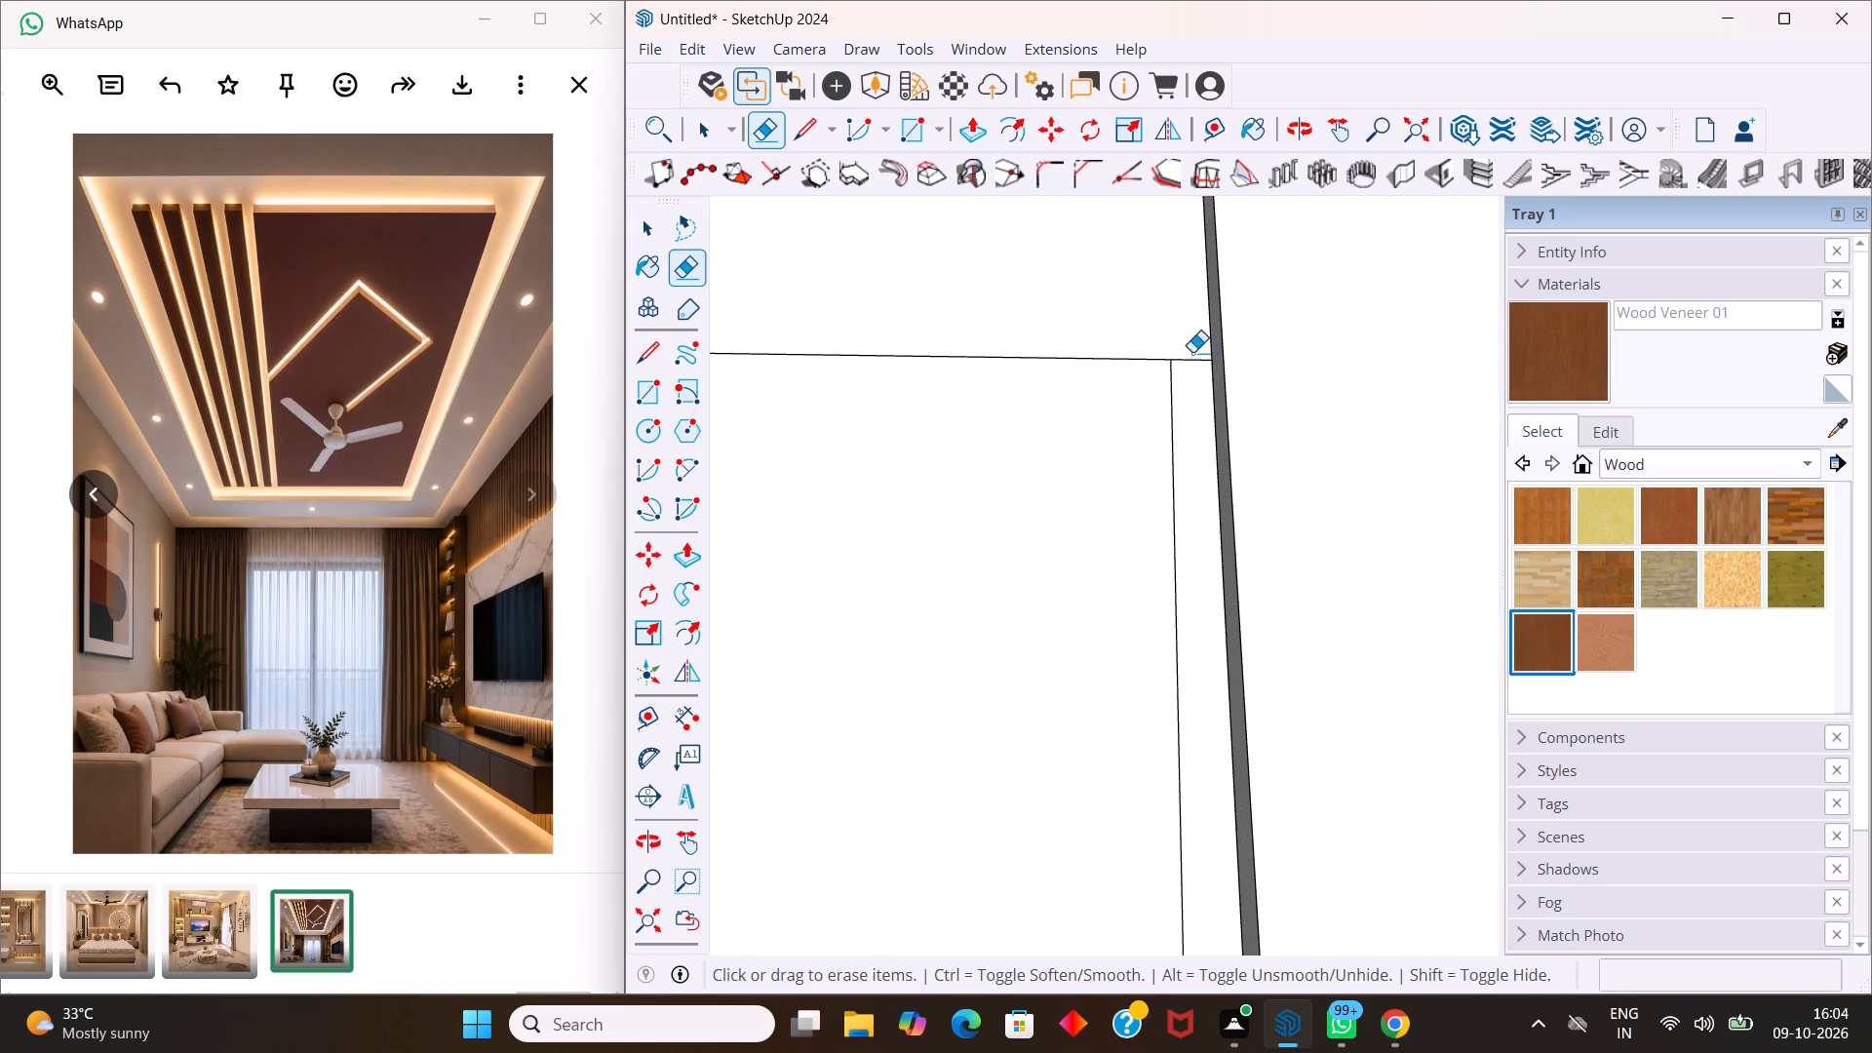
scroll(1192, 352, "up", 4)
left_click_drag(1193, 353, 1189, 396)
key("space")
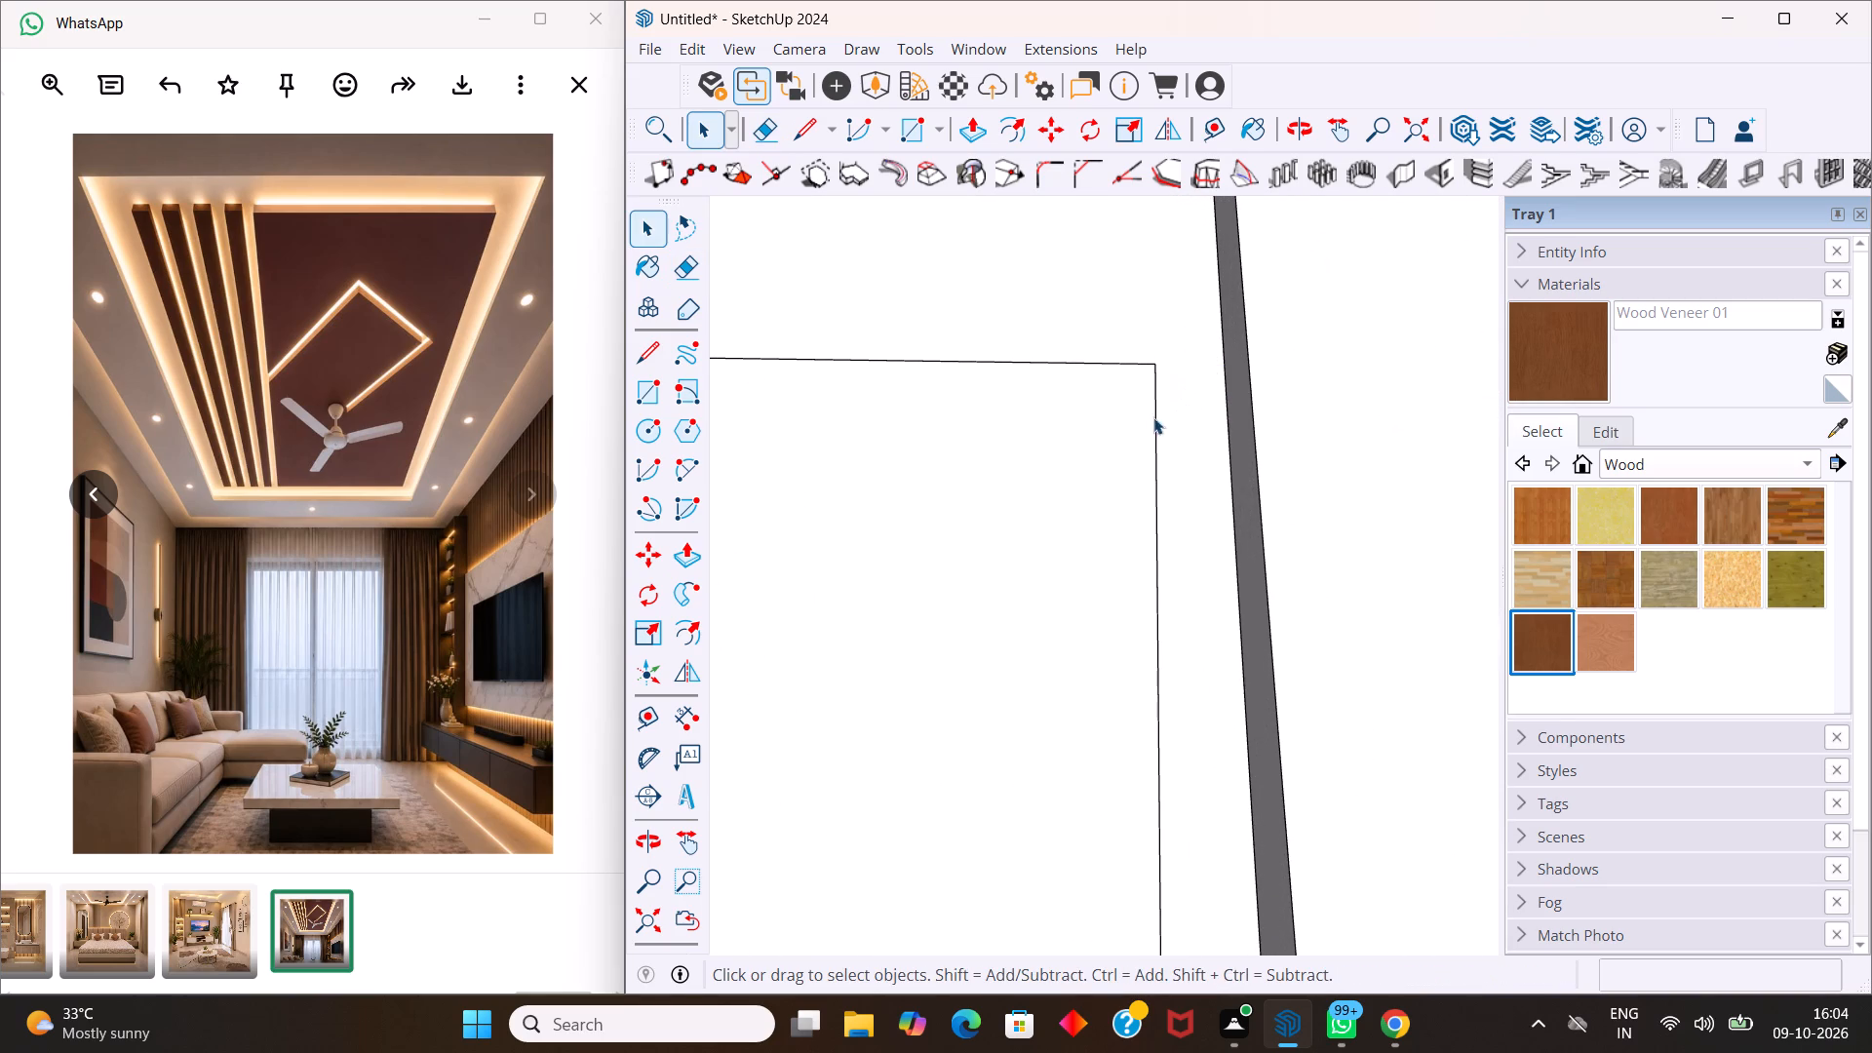
Raise the large rectangular floor area by 1" to form a panel.
left_click(1082, 450)
key("p")
left_click_drag(1082, 449, 1113, 422)
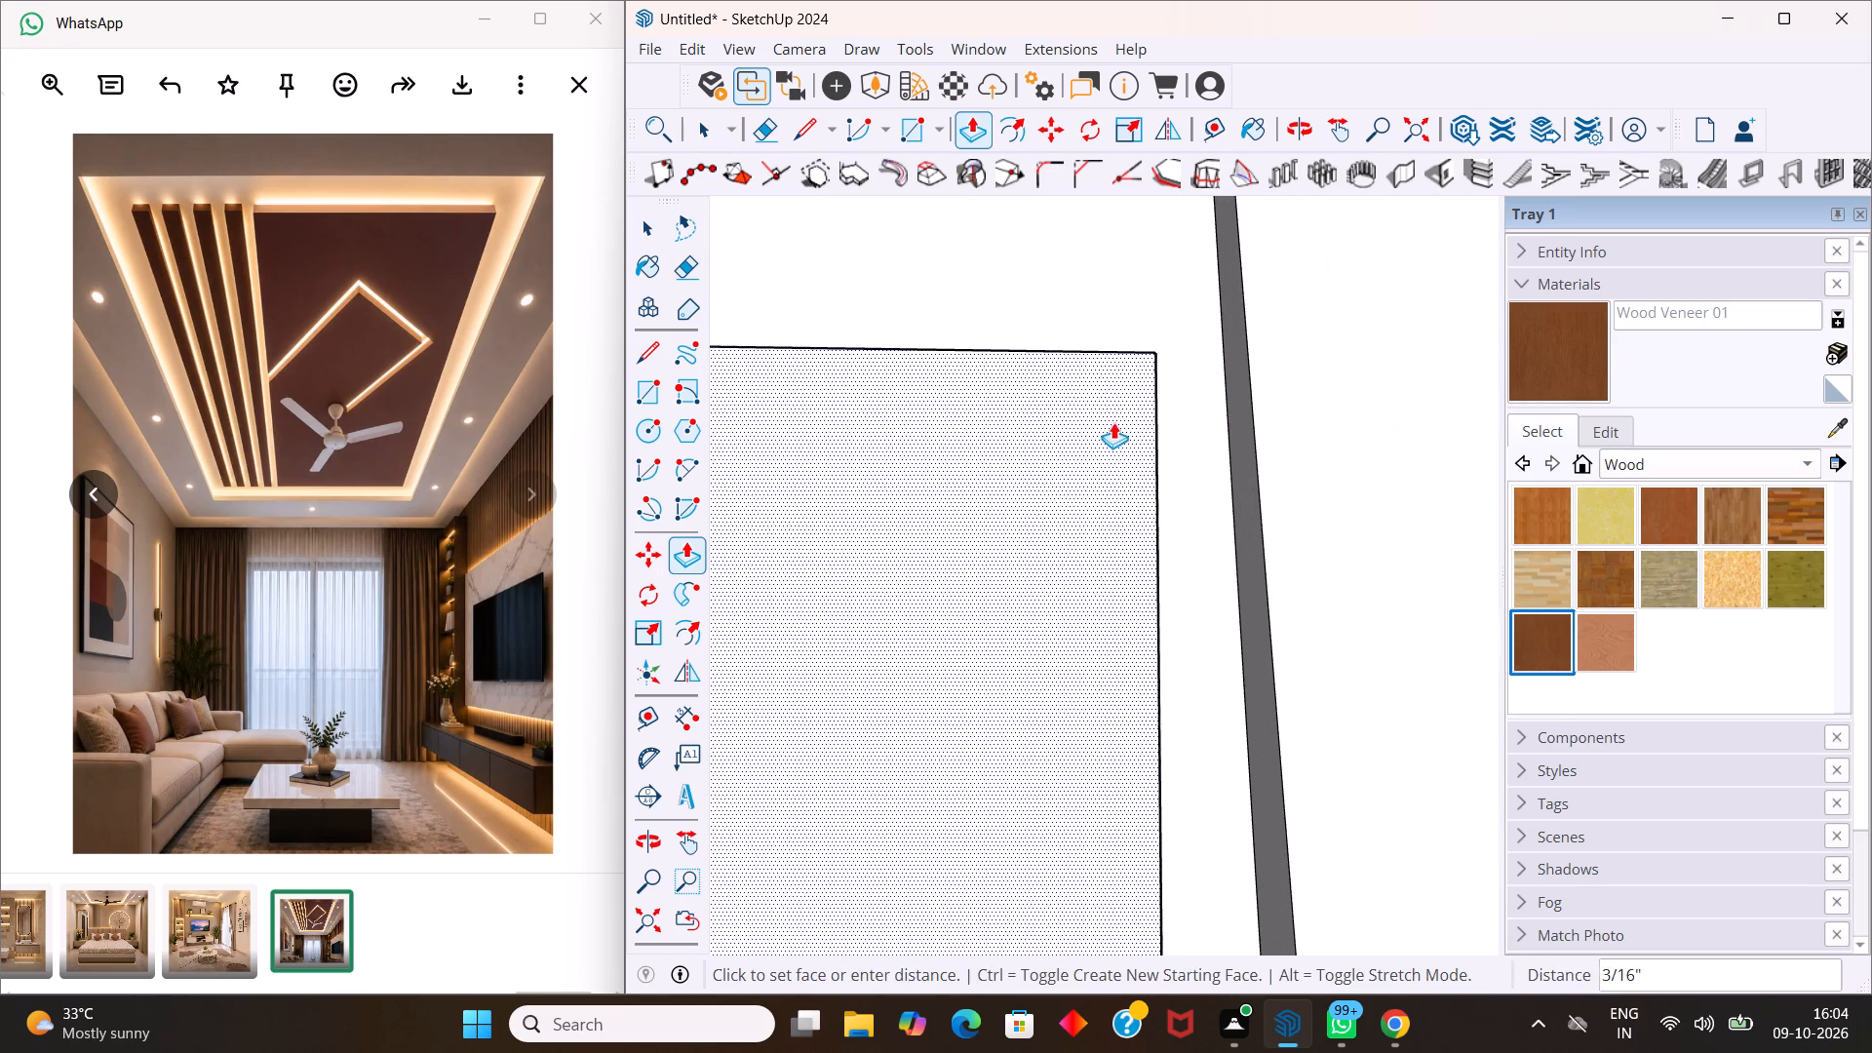
left_click_drag(1113, 422, 1114, 422)
key("1")
key("Return")
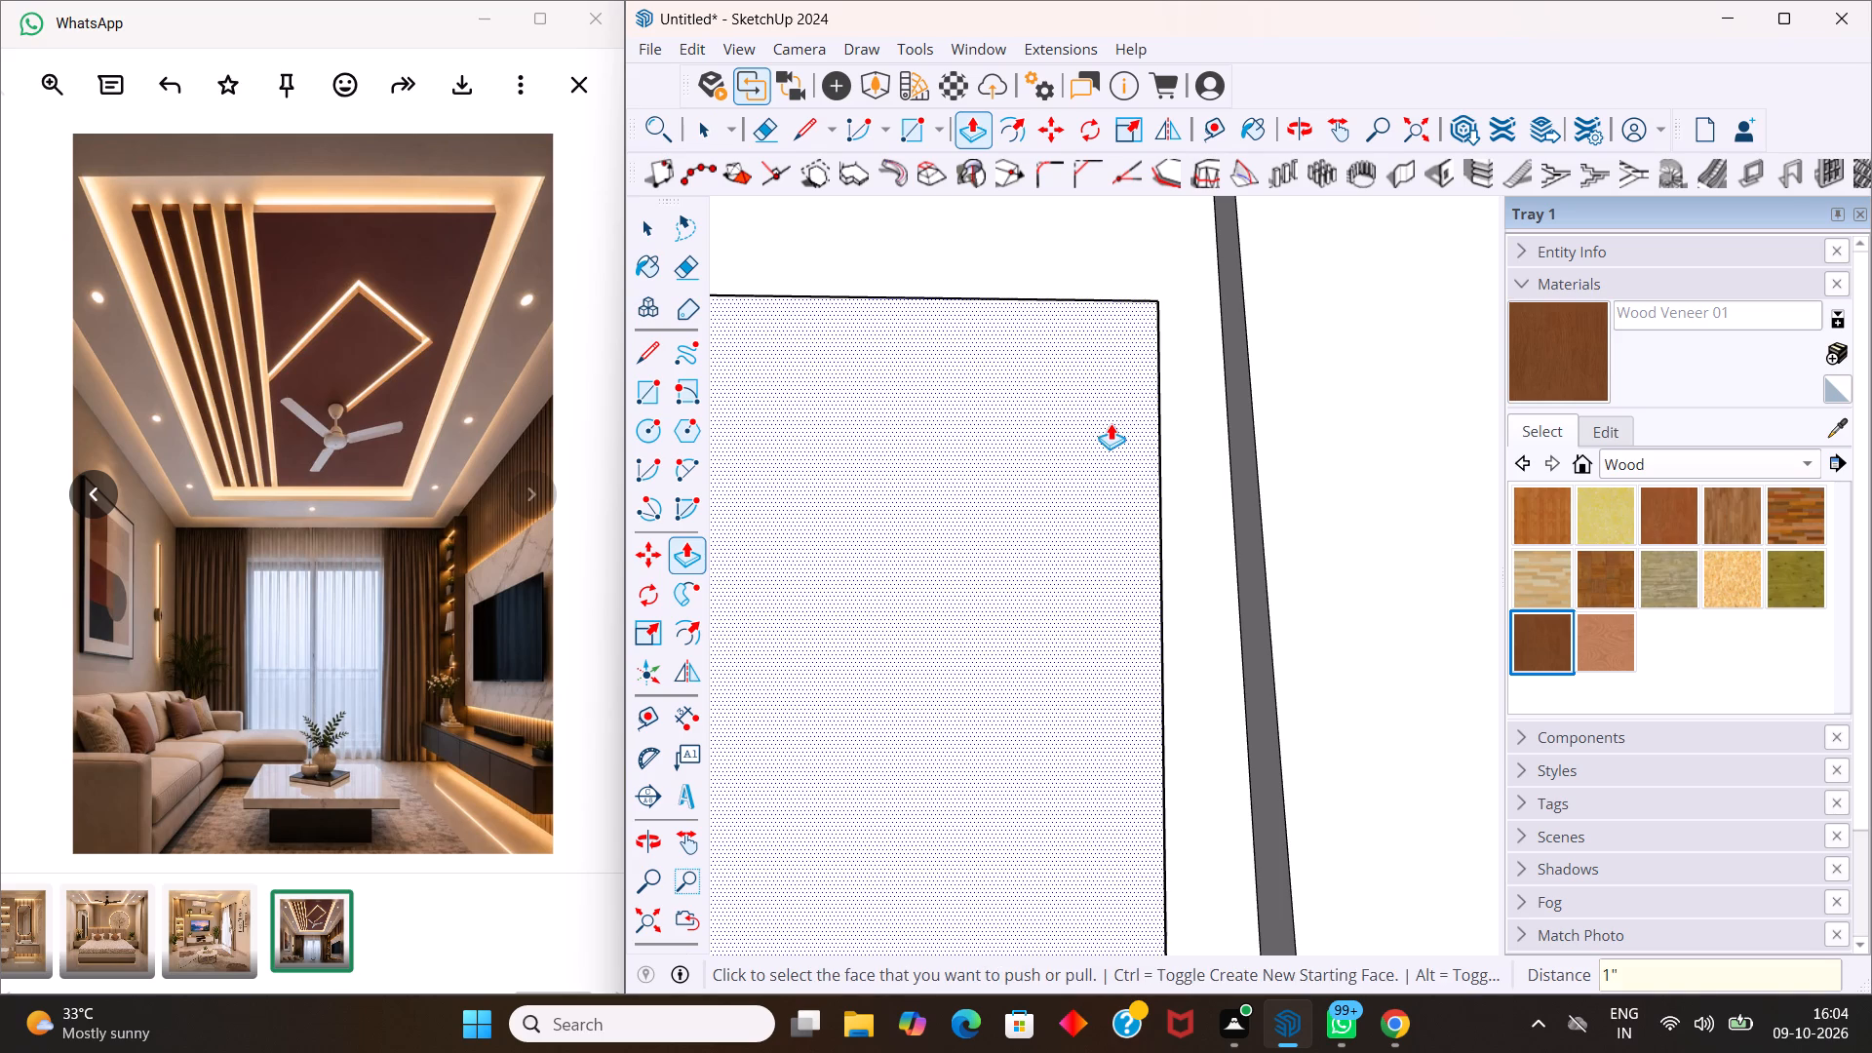
key("space")
Extend the raised panel's strip-side face toward the strips as far as the nearest strip line.
scroll(1111, 422, "down", 20)
scroll(1111, 422, "down", 5)
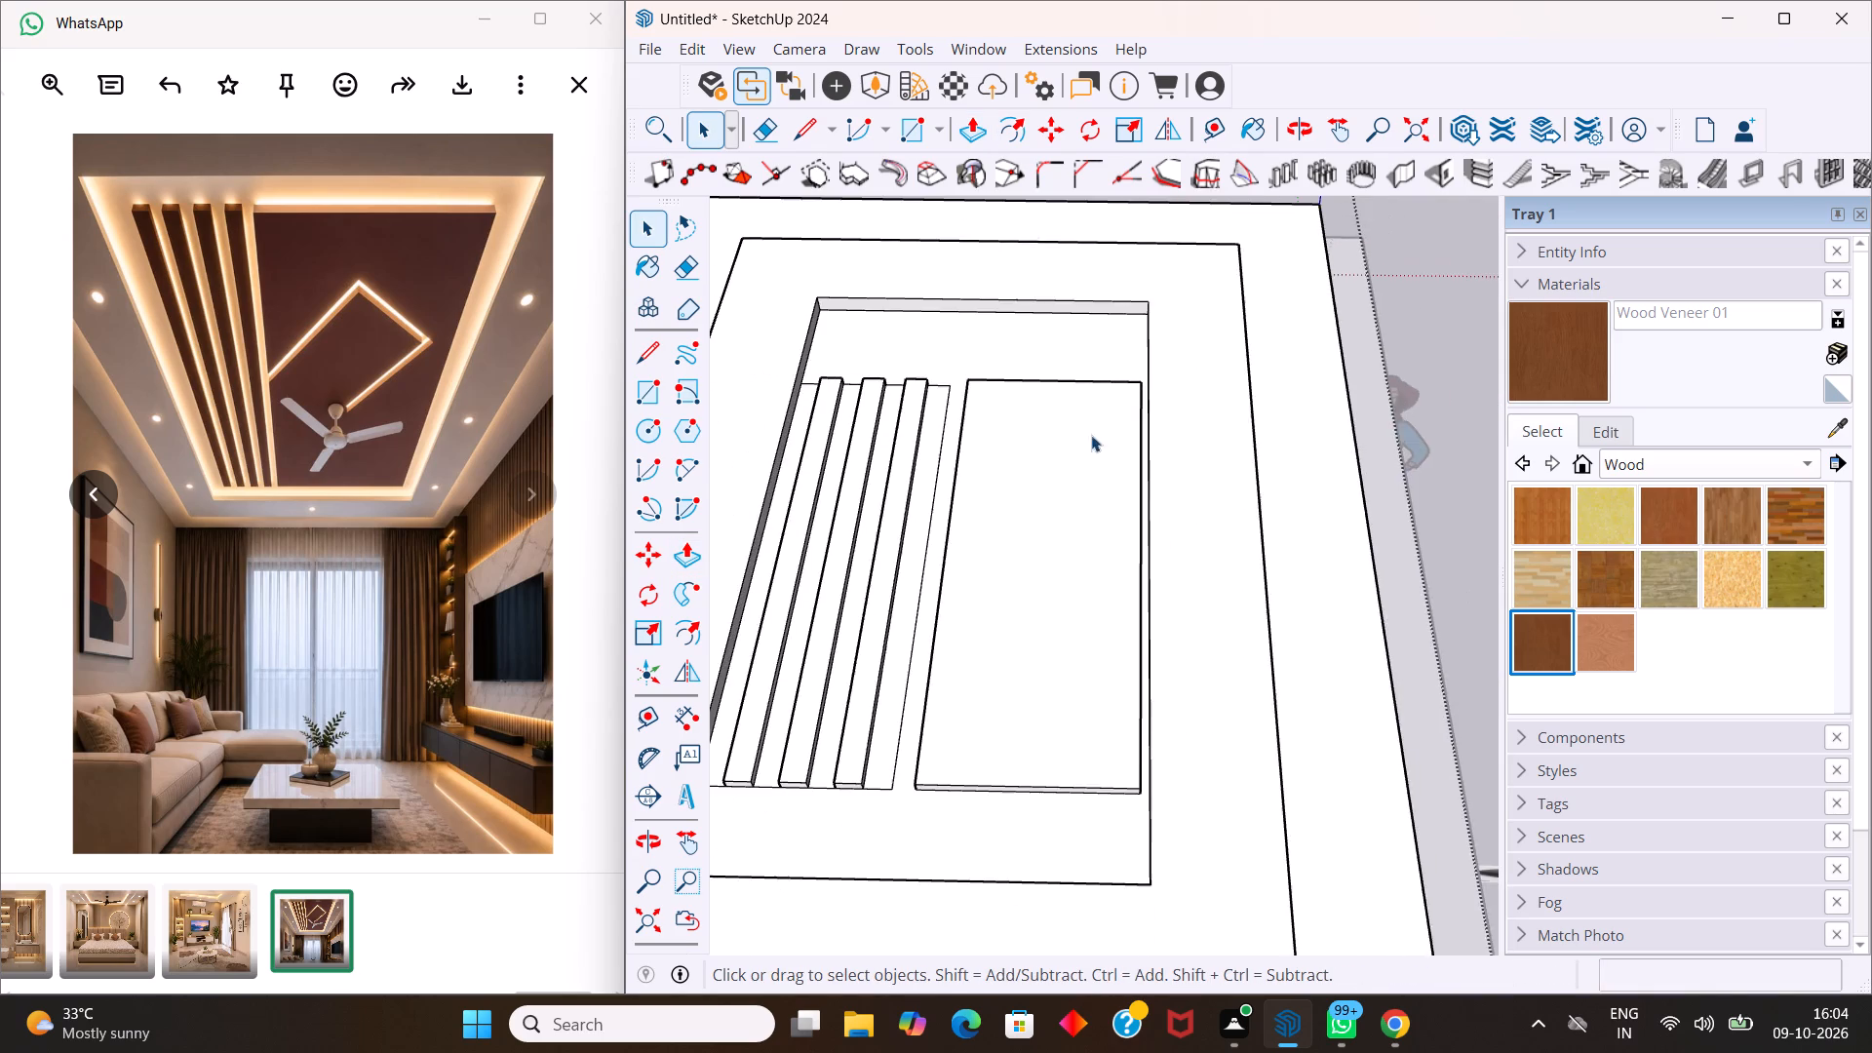
middle_click_drag(1038, 530, 1072, 370)
scroll(1038, 532, "down", 1)
middle_click(1069, 370)
scroll(1024, 390, "up", 2)
middle_click_drag(1022, 391, 1058, 442)
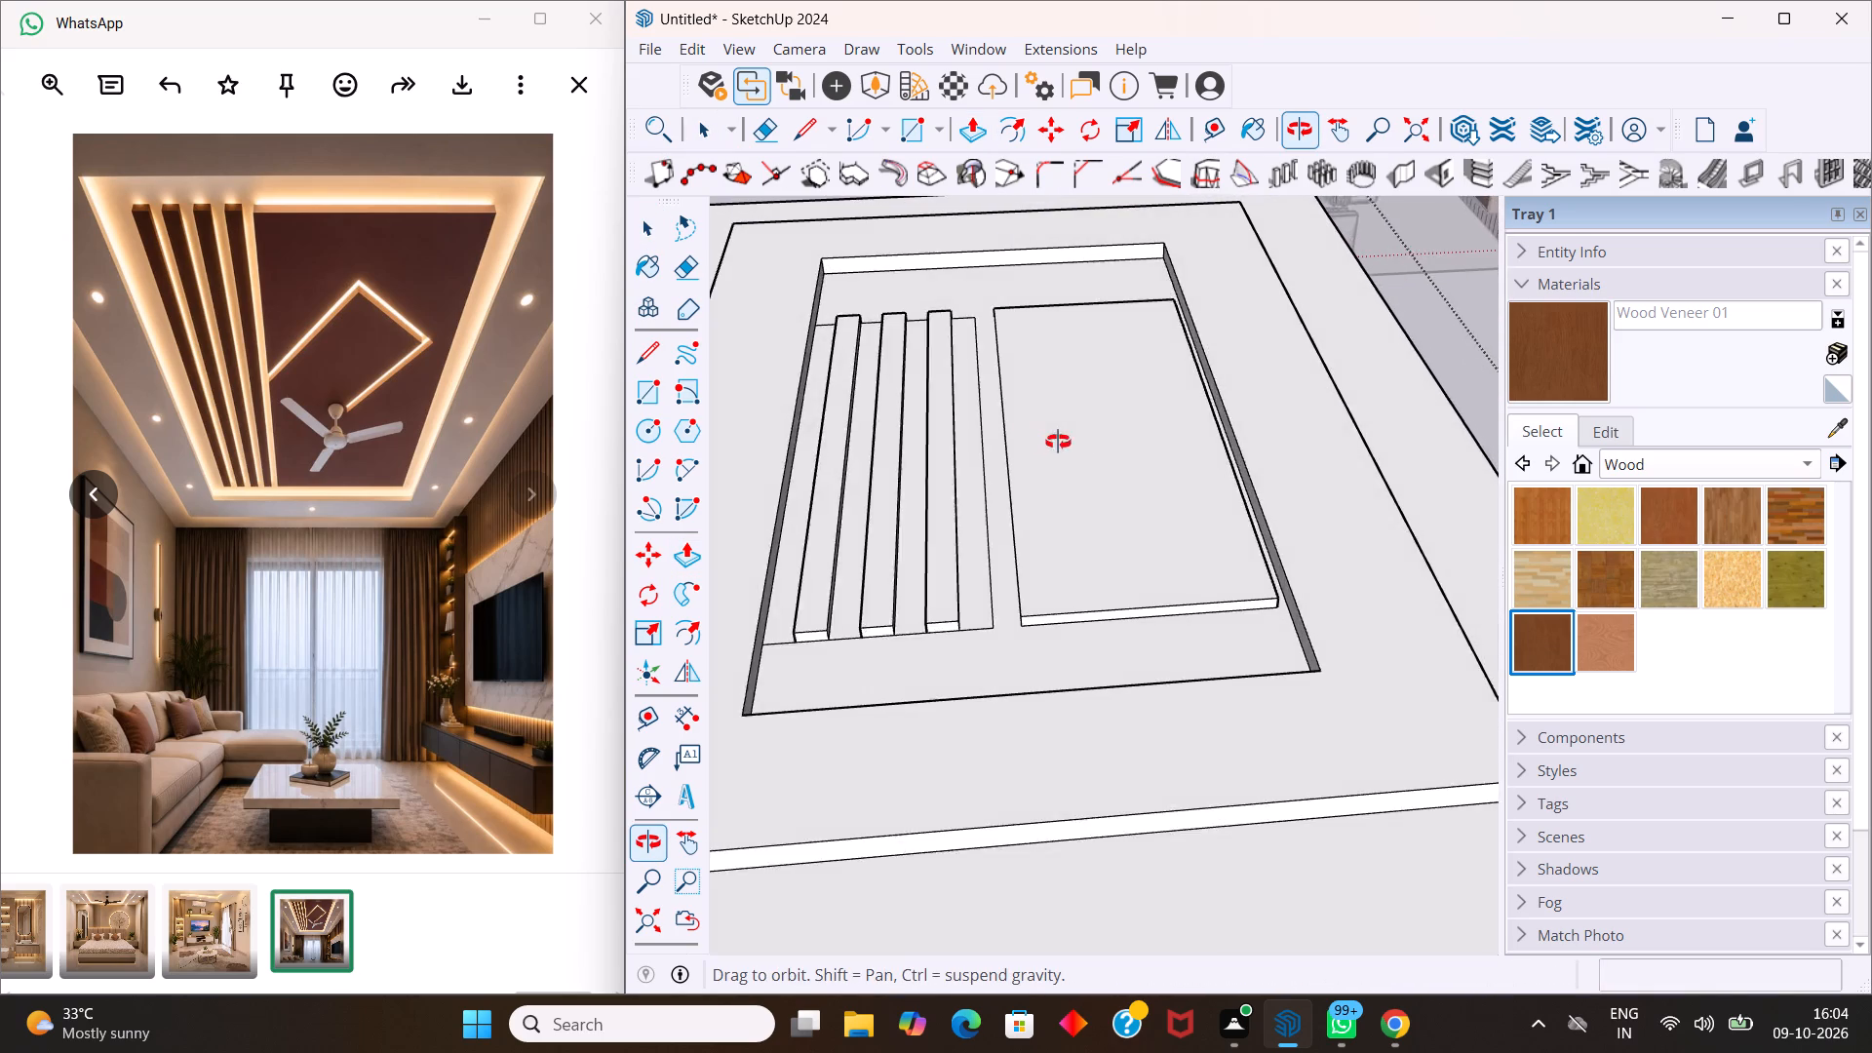
middle_click_drag(1058, 442, 1076, 447)
scroll(1022, 416, "up", 2)
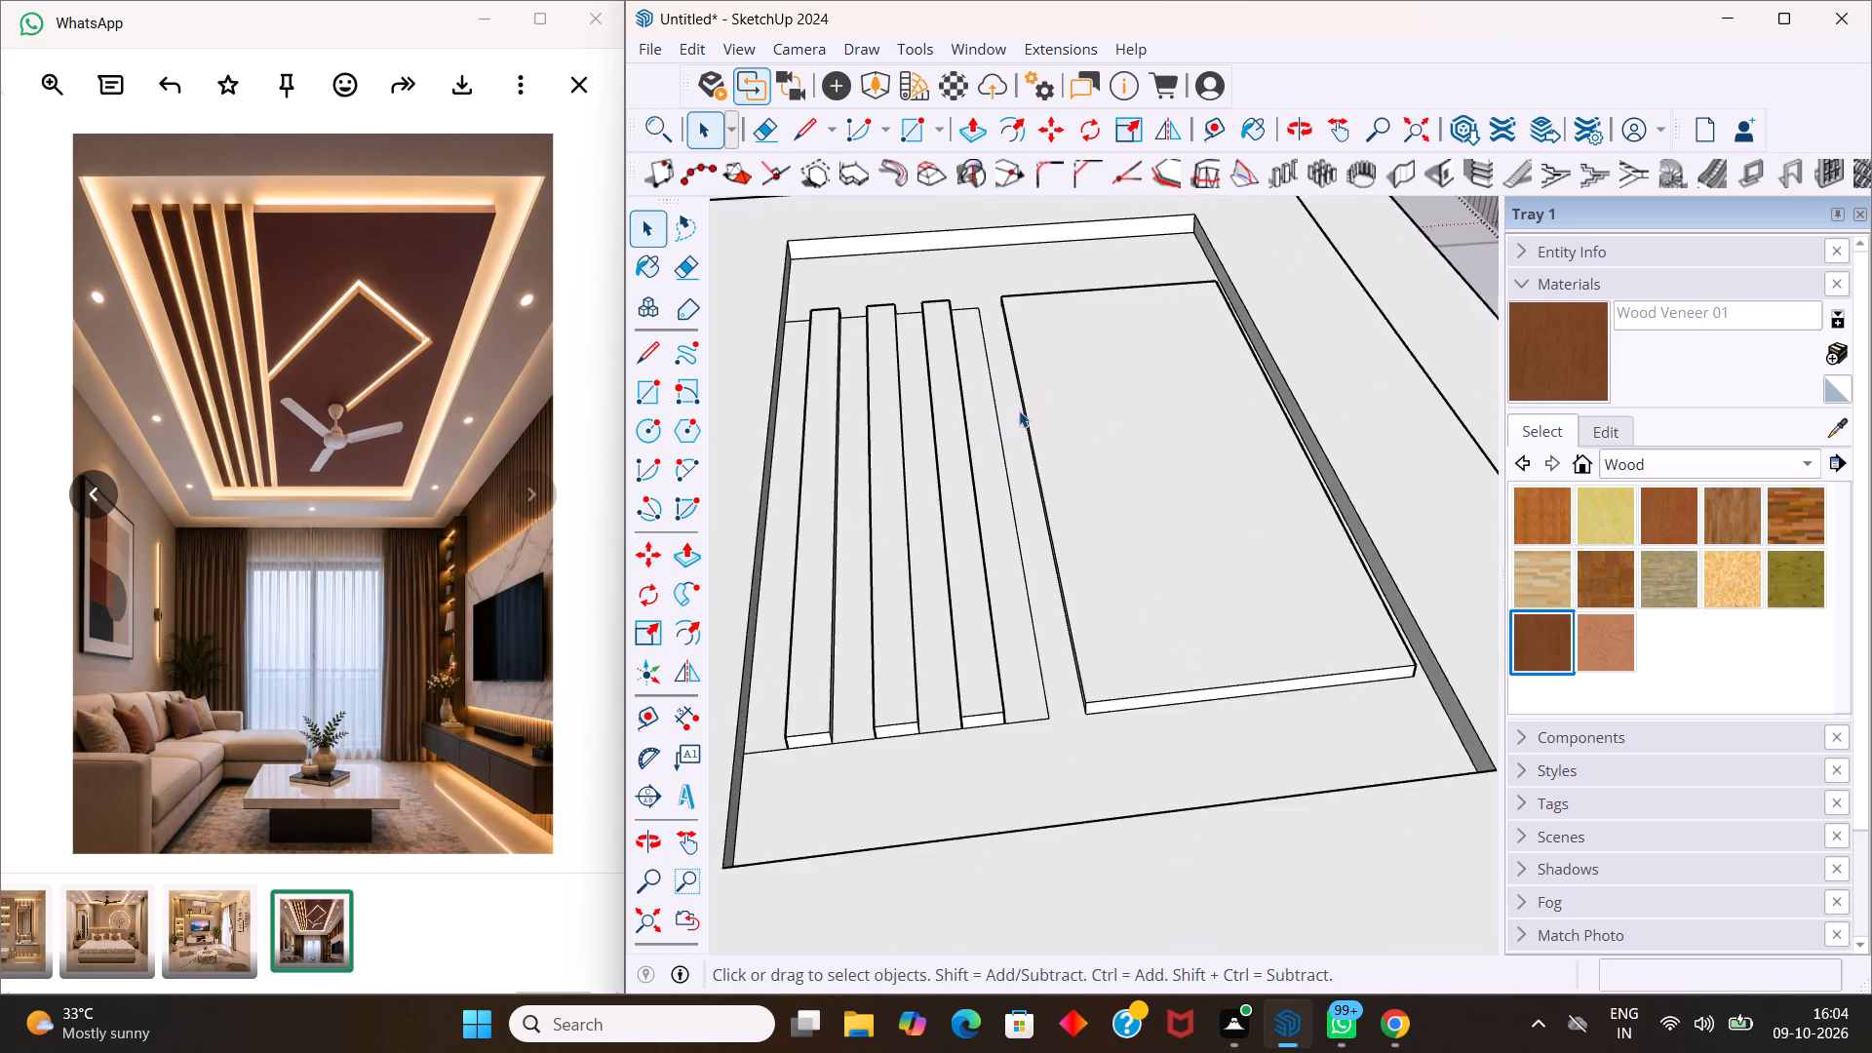
scroll(1019, 410, "up", 4)
middle_click_drag(1017, 402, 1037, 399)
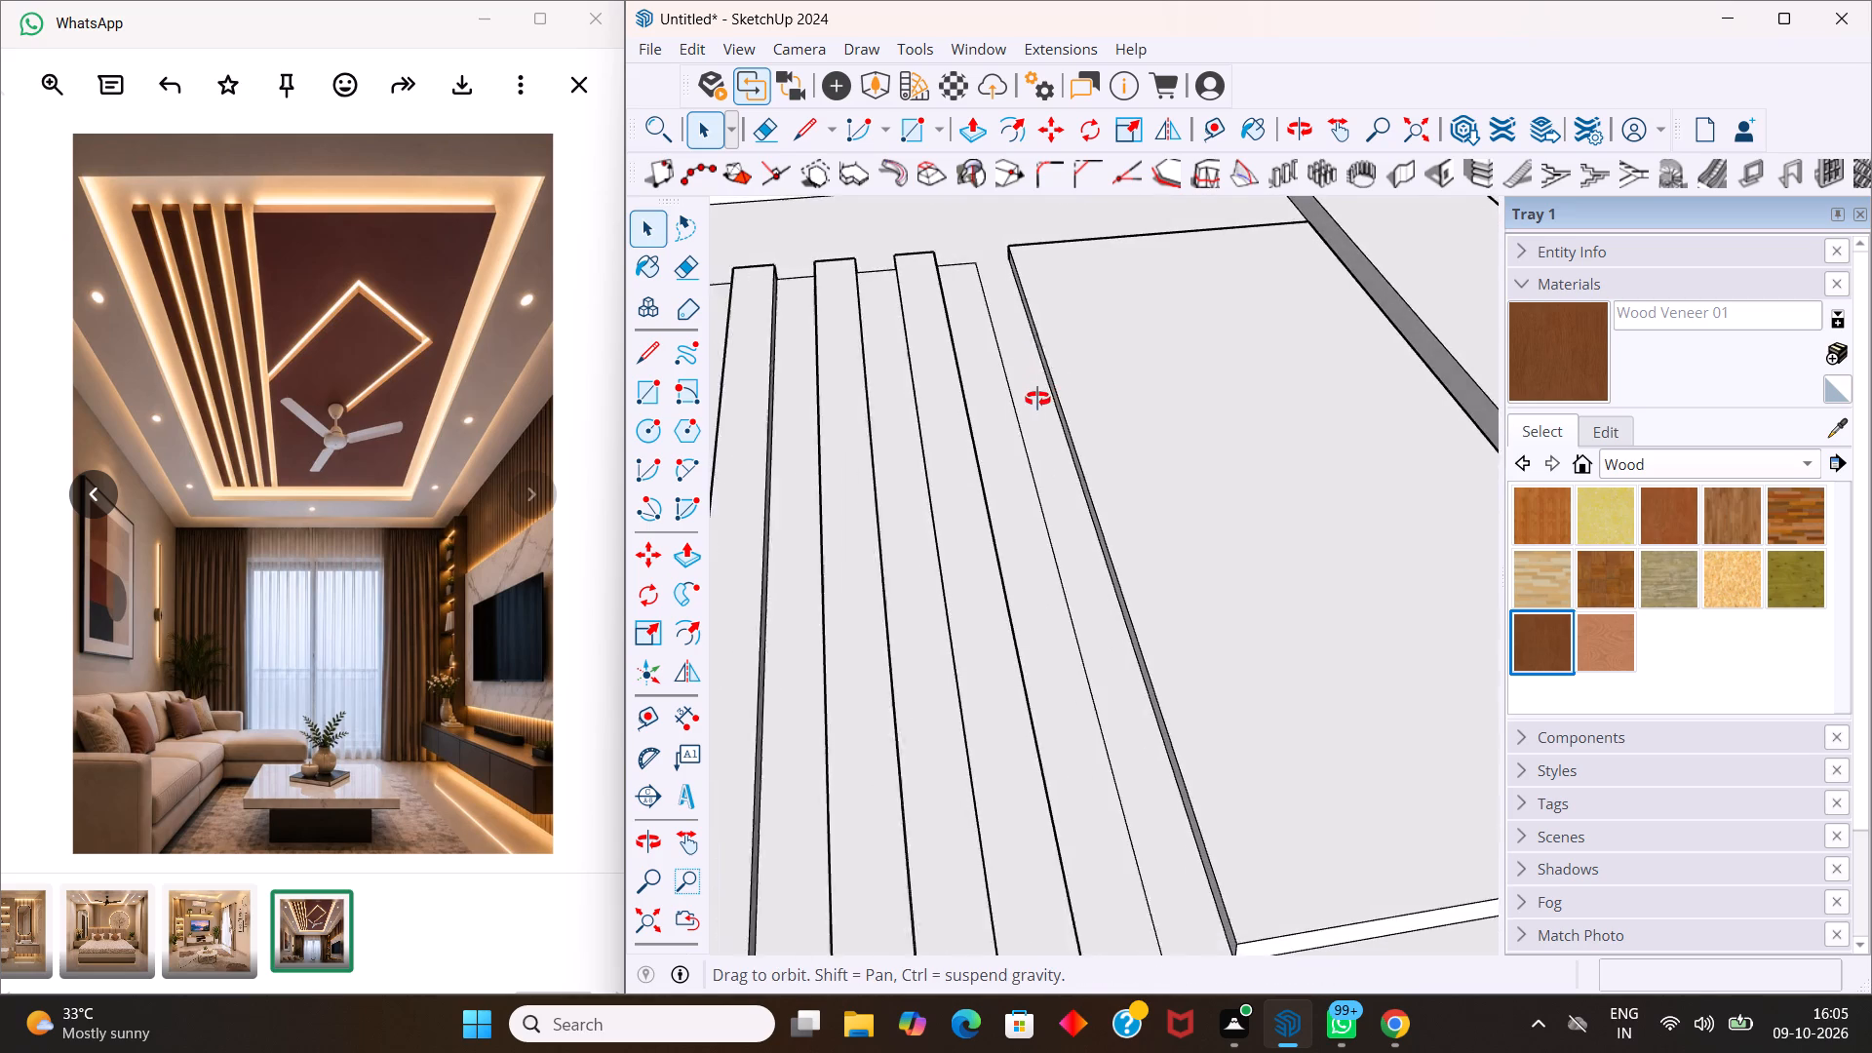
middle_click_drag(1037, 399, 1042, 409)
scroll(1042, 409, "up", 4)
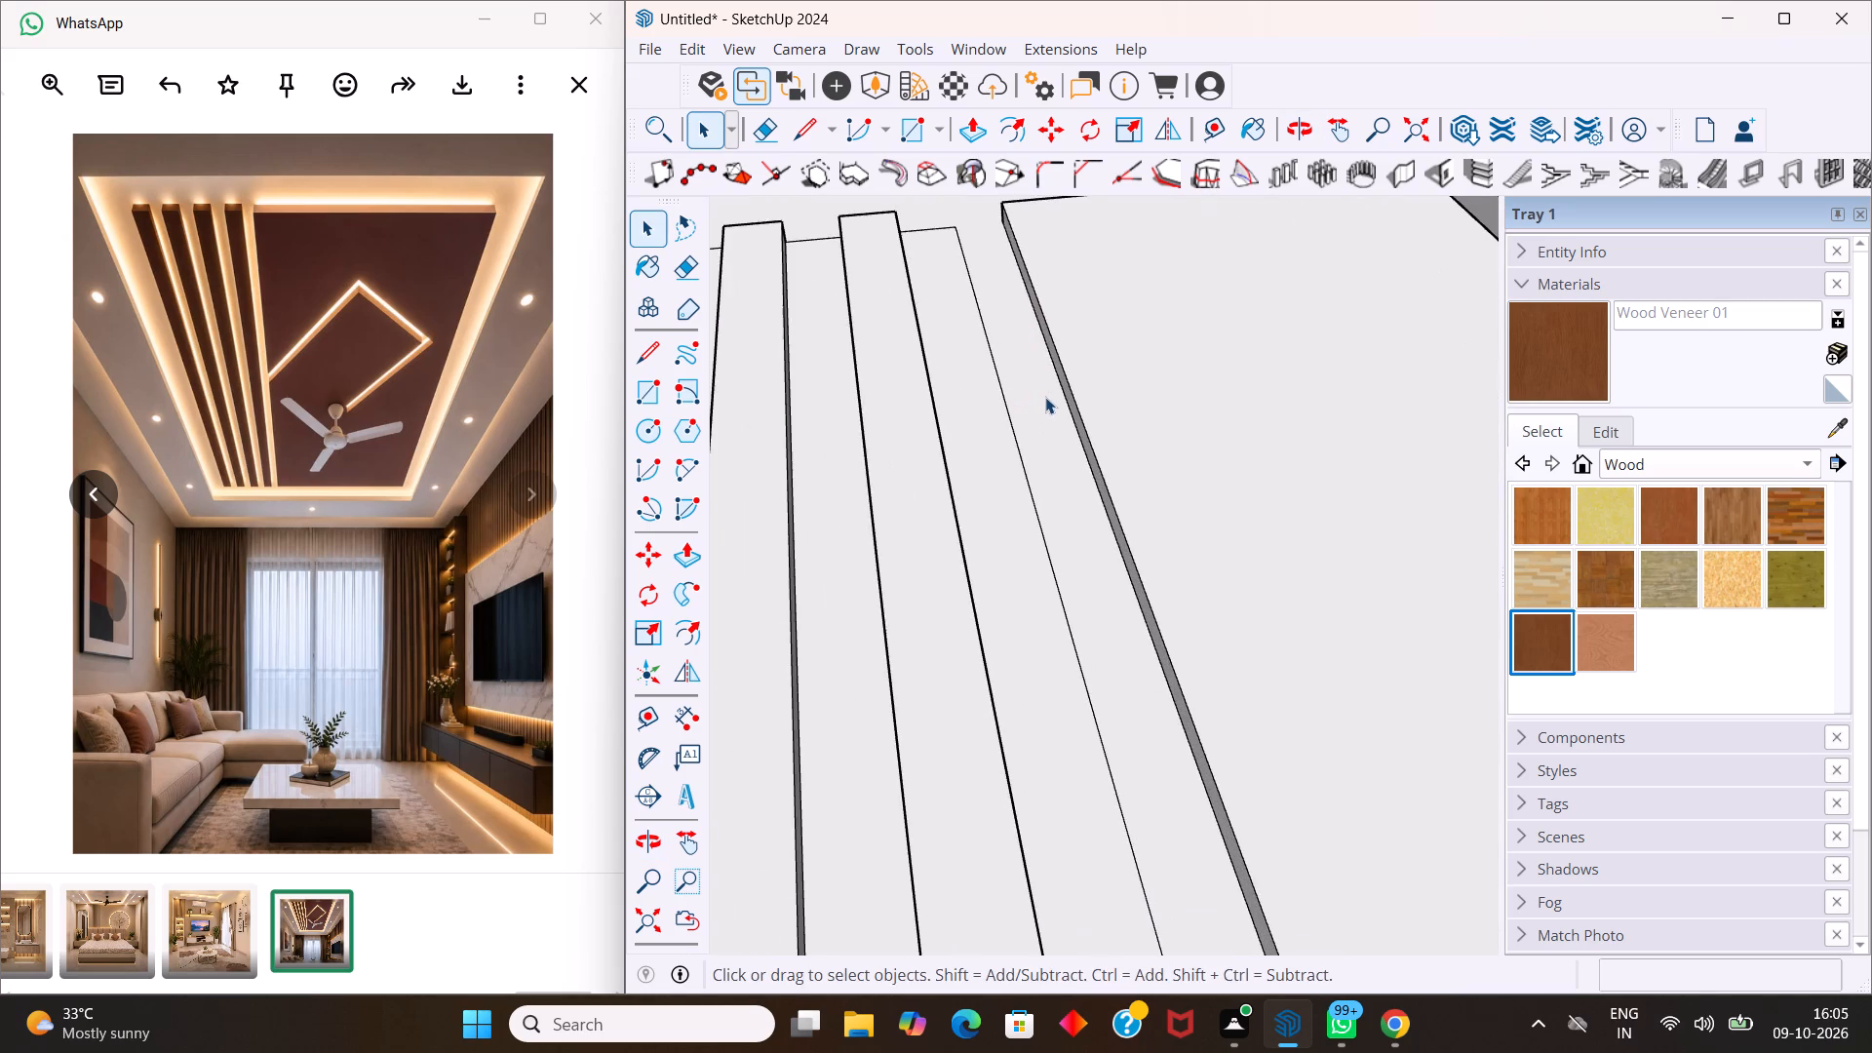
middle_click_drag(1046, 397, 1127, 416)
middle_click(1100, 433)
middle_click(1096, 435)
scroll(1096, 435, "up", 4)
left_click(1075, 451)
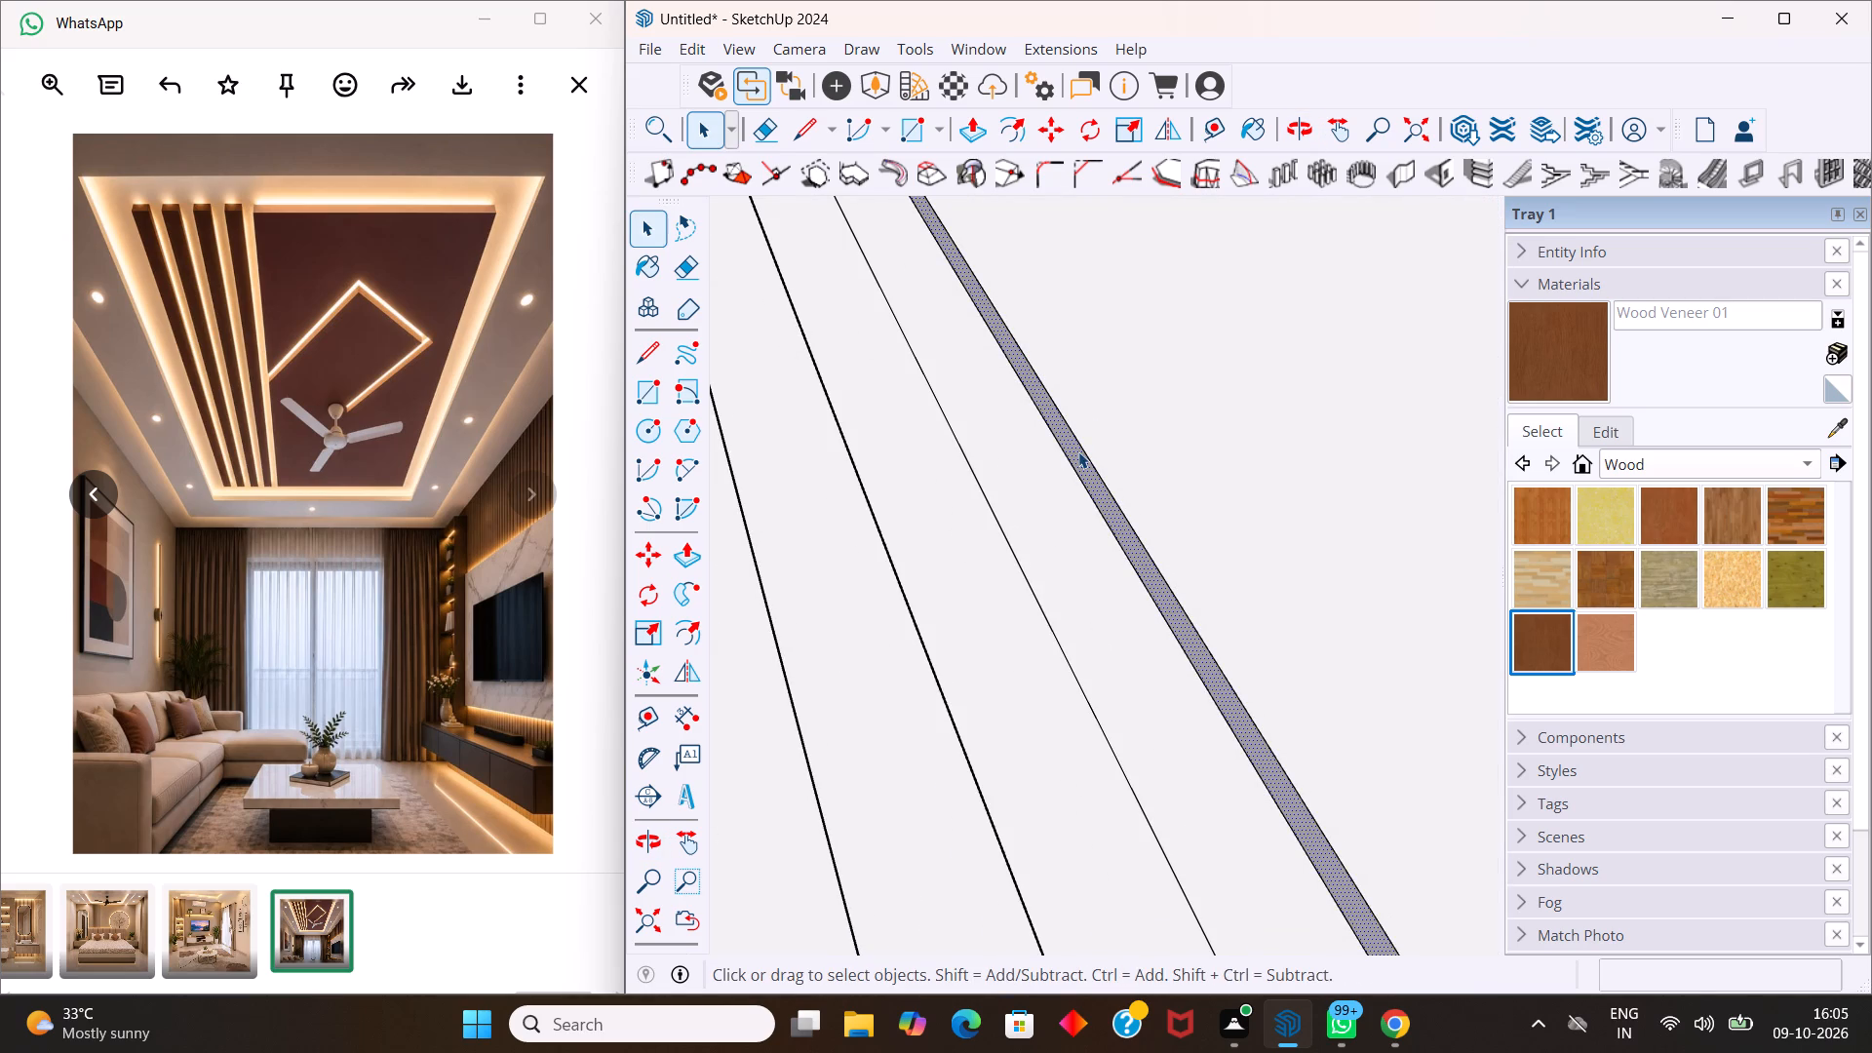
key("p")
left_click_drag(1078, 450, 1031, 476)
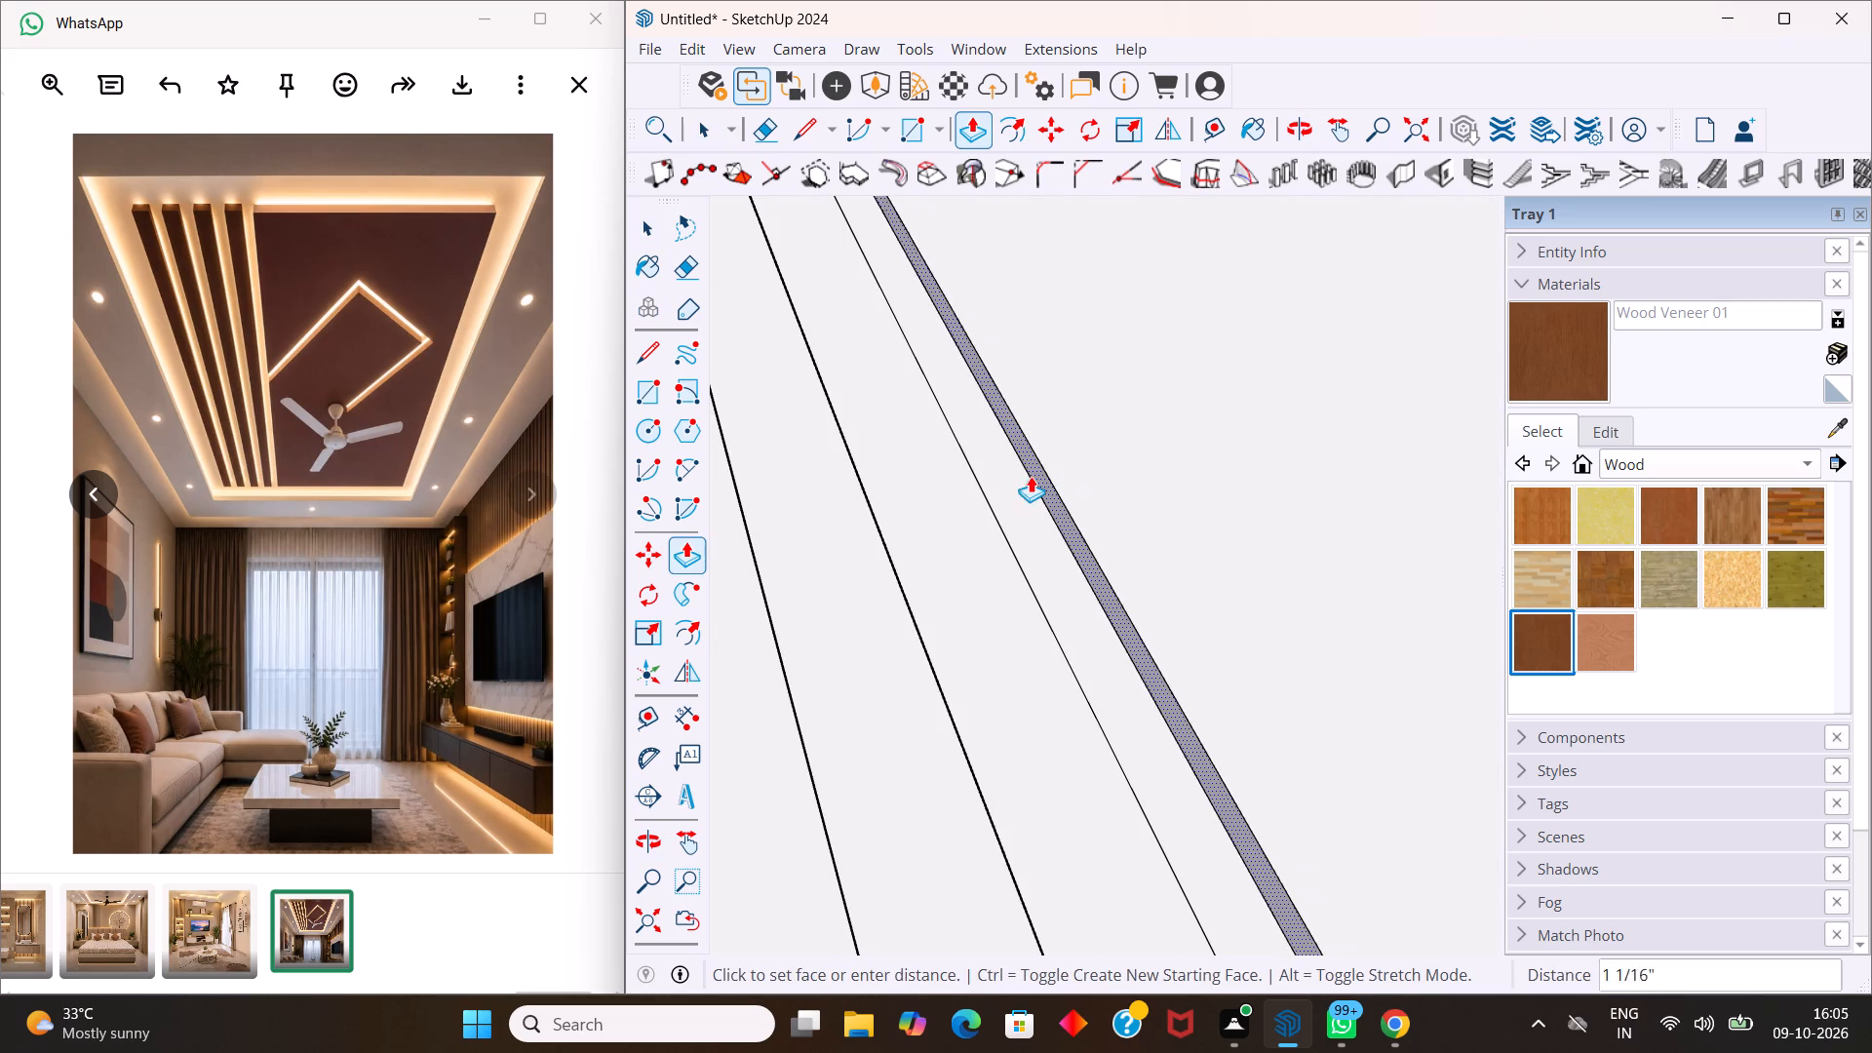
left_click_drag(1031, 476, 988, 492)
left_click(988, 492)
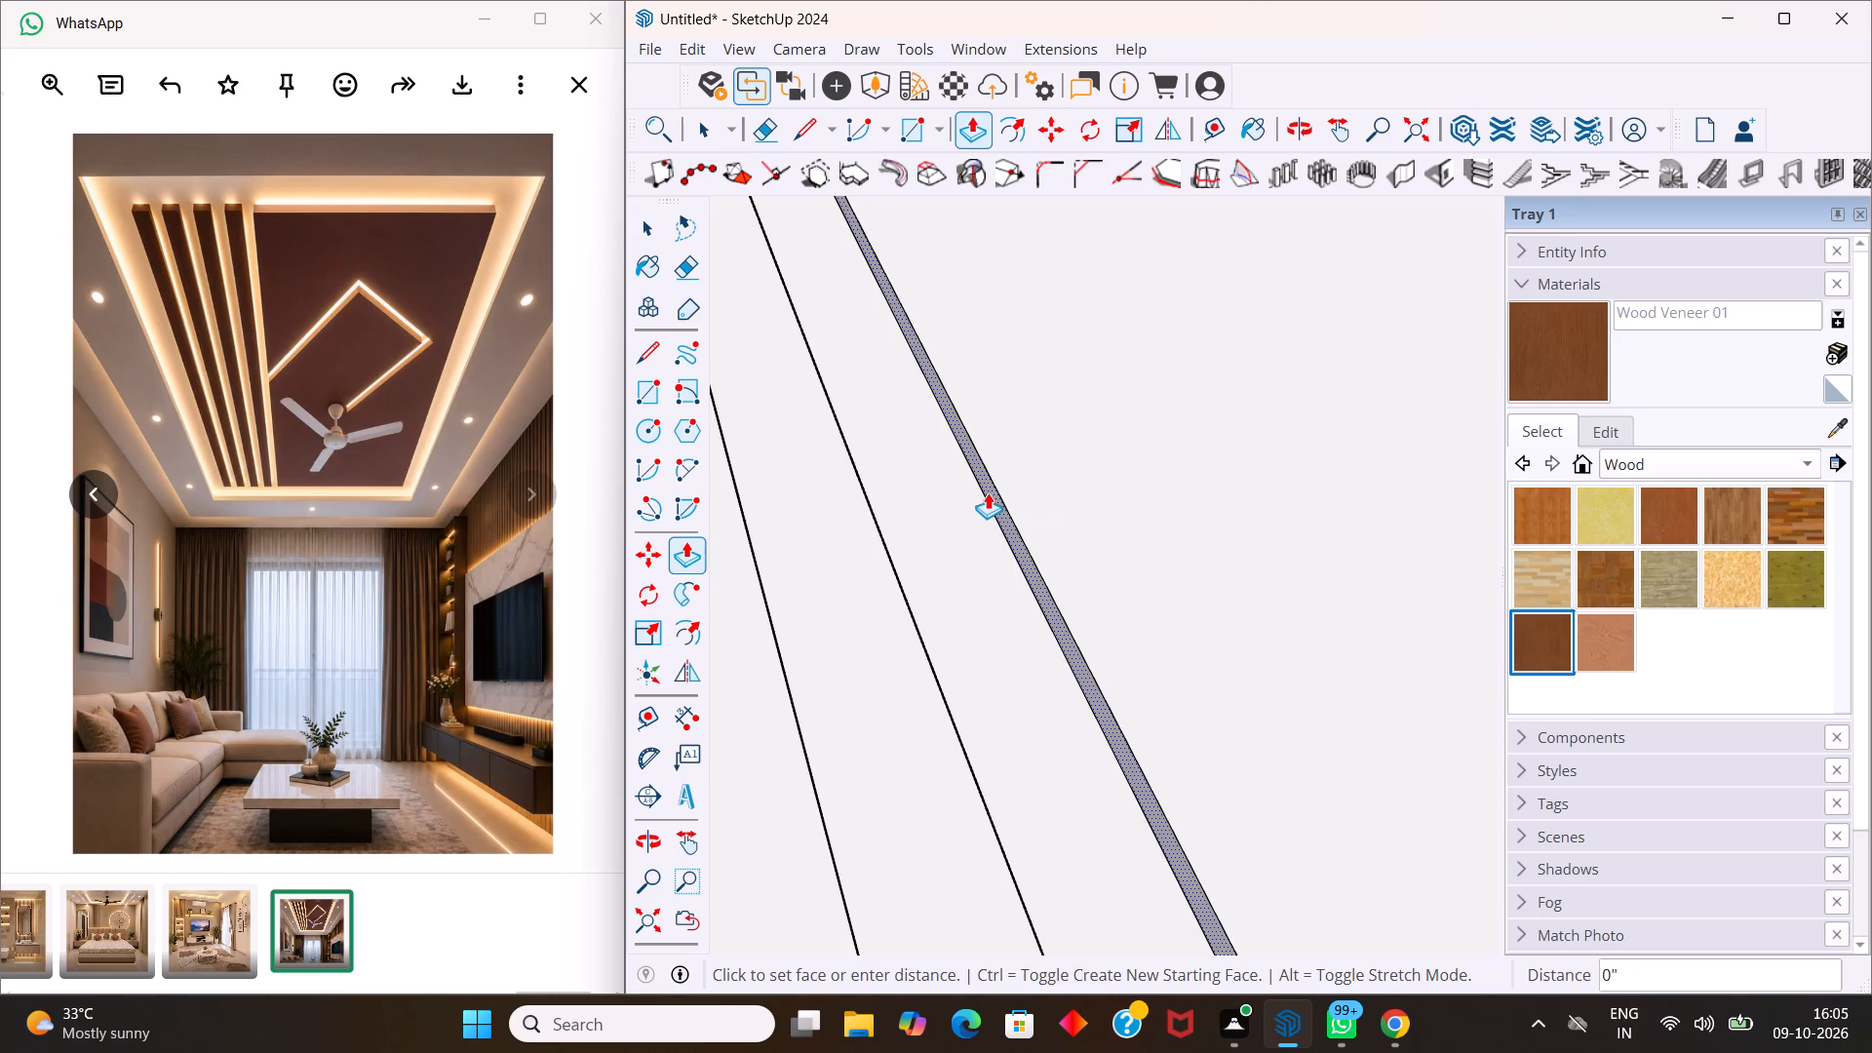
key("space")
Erase the leftover floor line segments between the wall, the raised strips and the panel at the recess's far end.
scroll(1001, 479, "down", 11)
middle_click_drag(1011, 440, 933, 459)
scroll(994, 409, "down", 3)
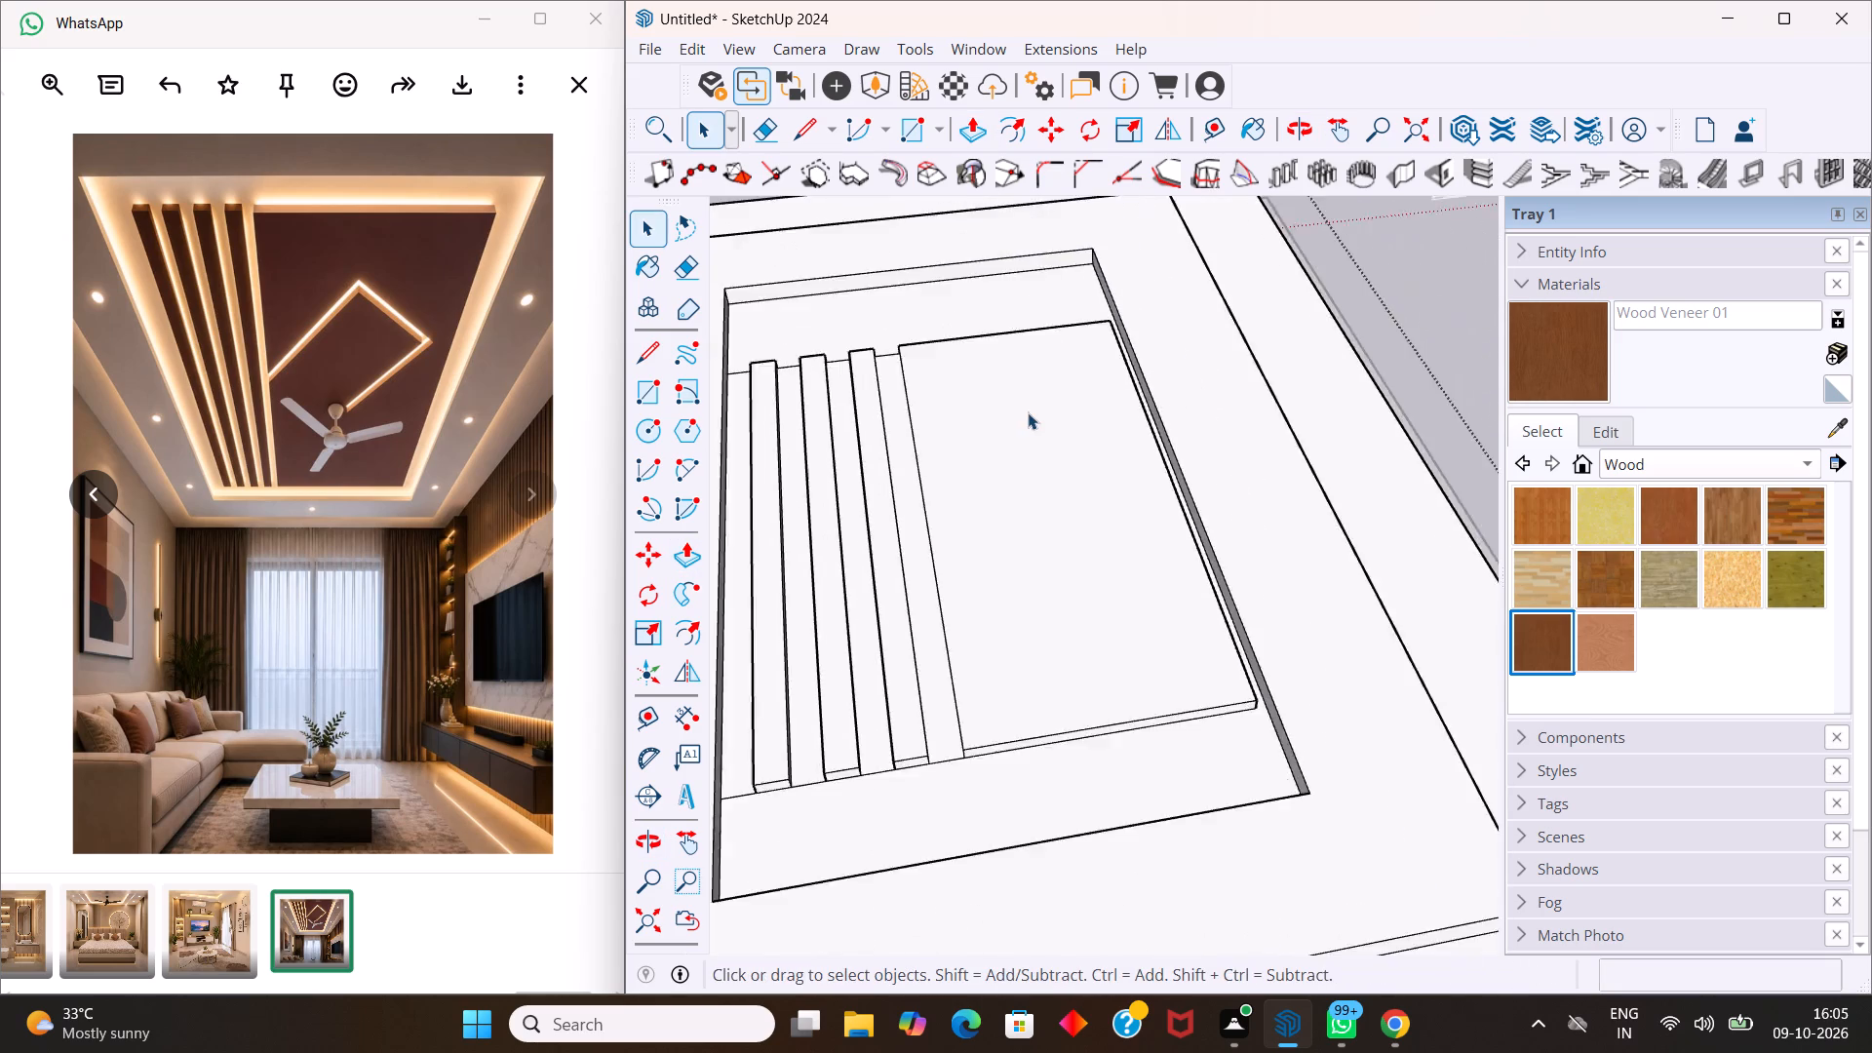
scroll(1028, 412, "down", 8)
middle_click_drag(1050, 399, 1044, 515)
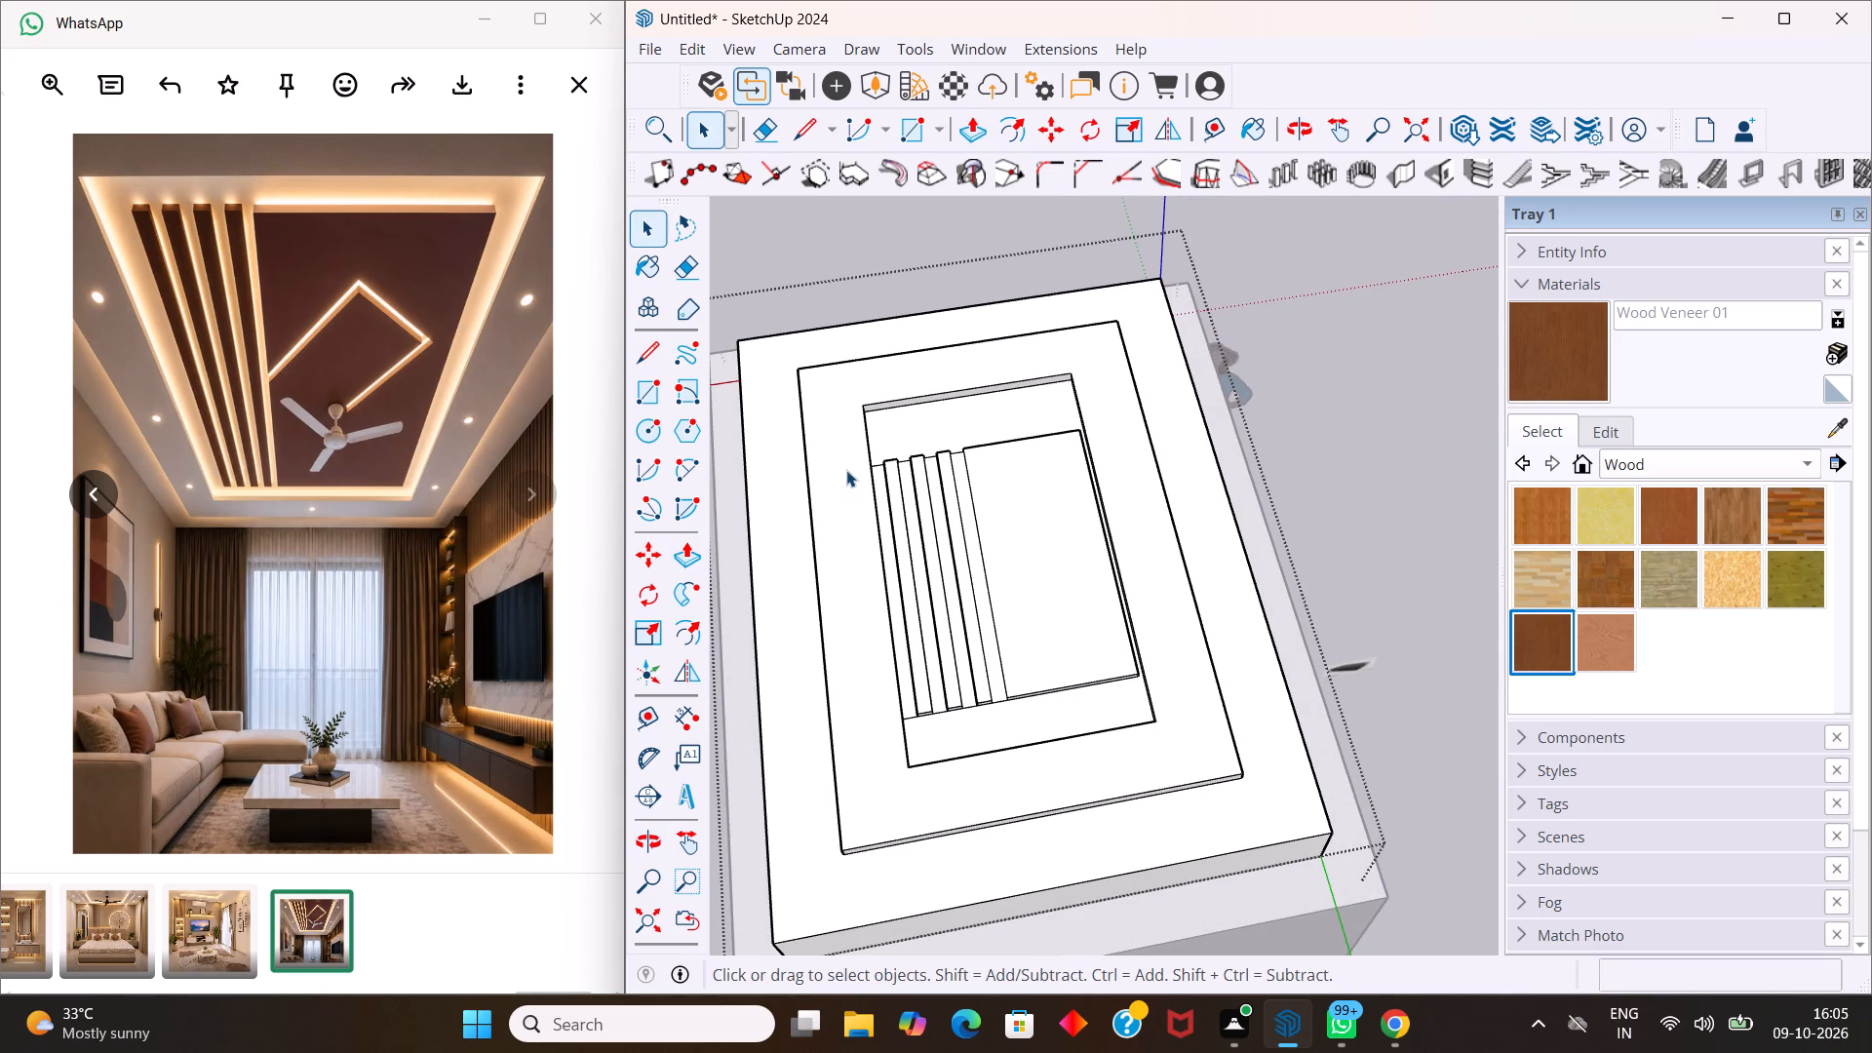
scroll(841, 458, "up", 7)
key("e")
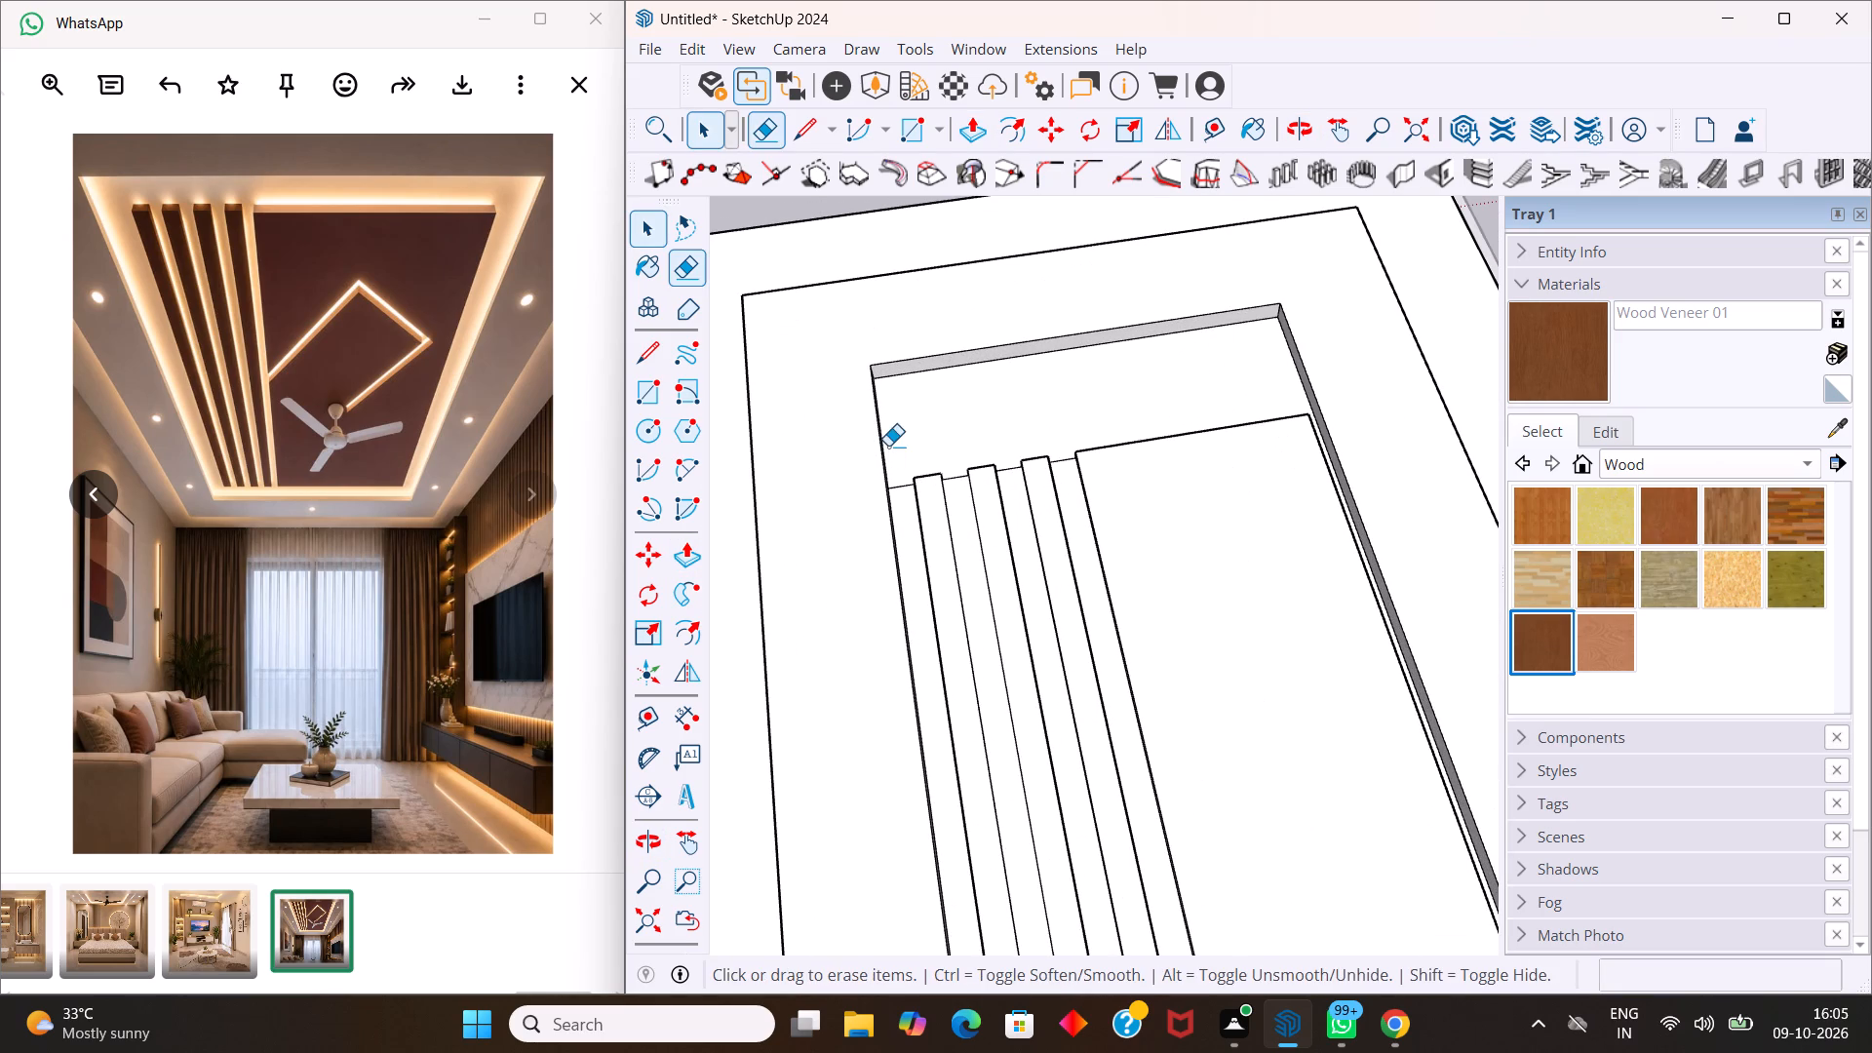
scroll(888, 446, "up", 8)
left_click_drag(903, 501, 911, 545)
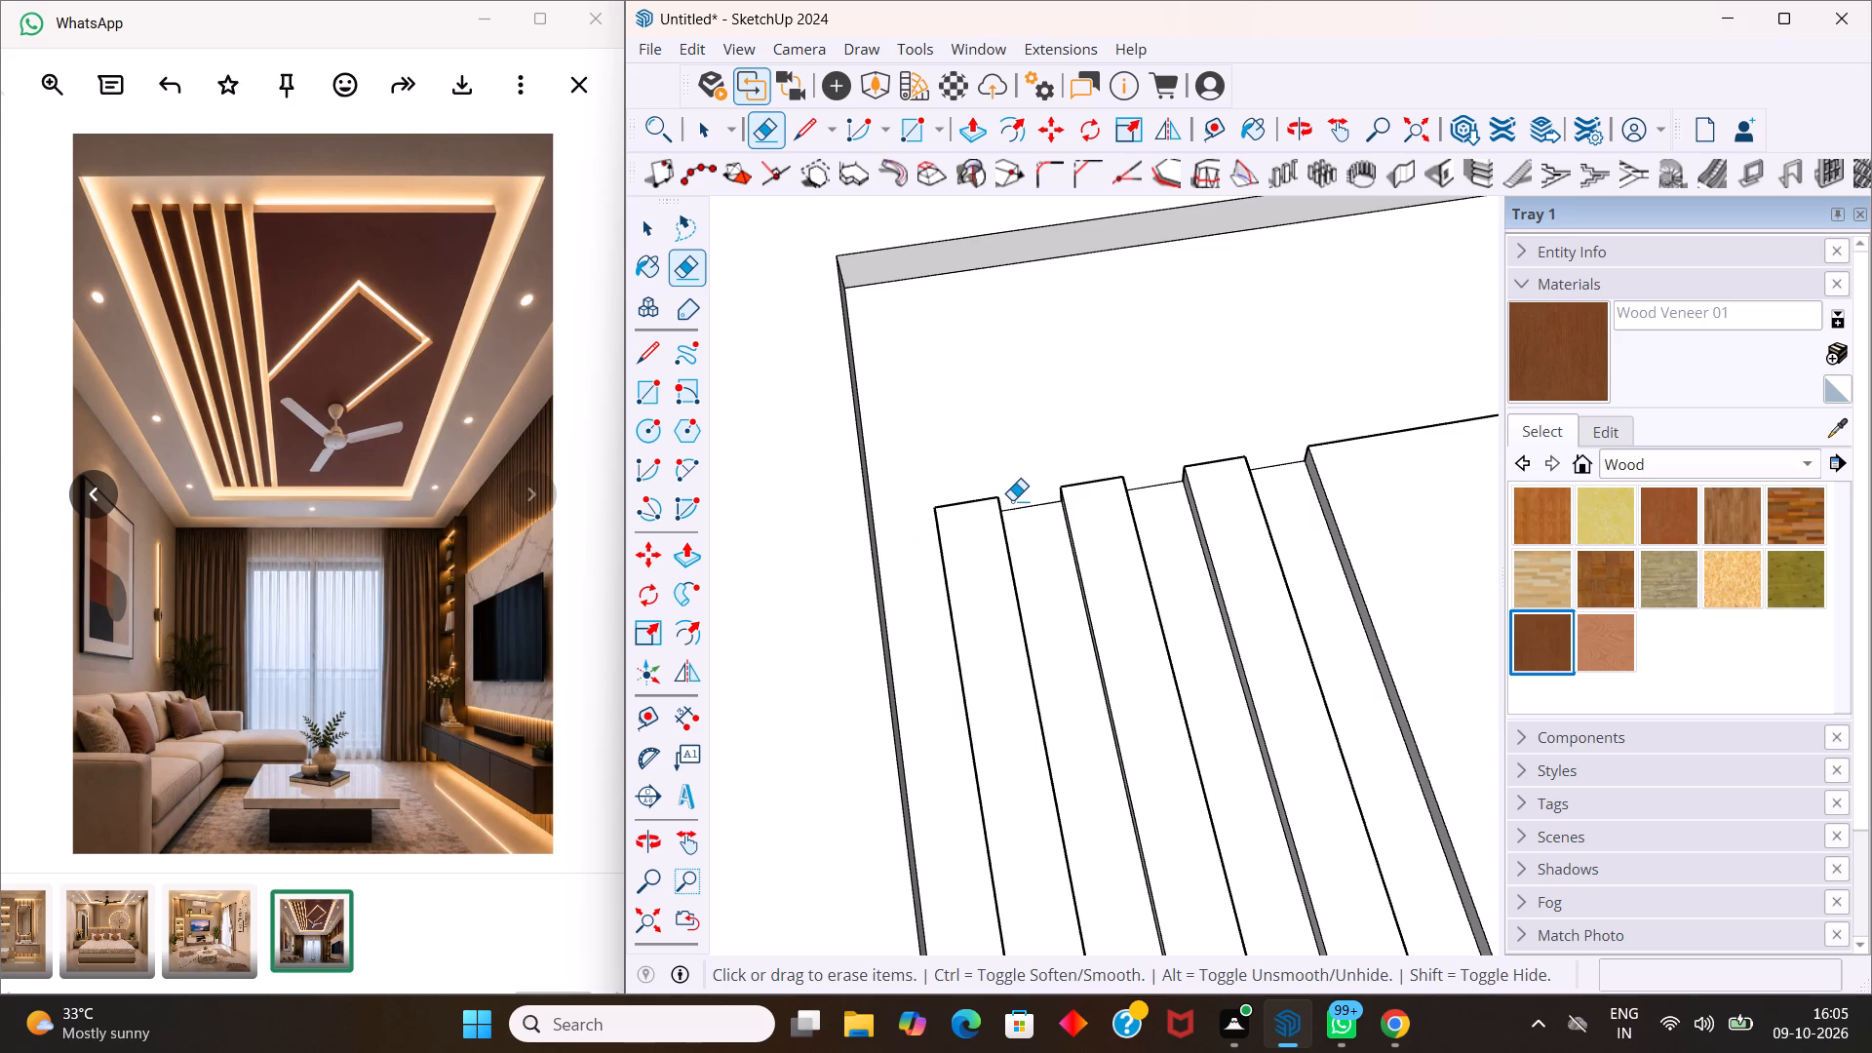
left_click_drag(1012, 500, 1029, 531)
left_click_drag(1172, 481, 1172, 490)
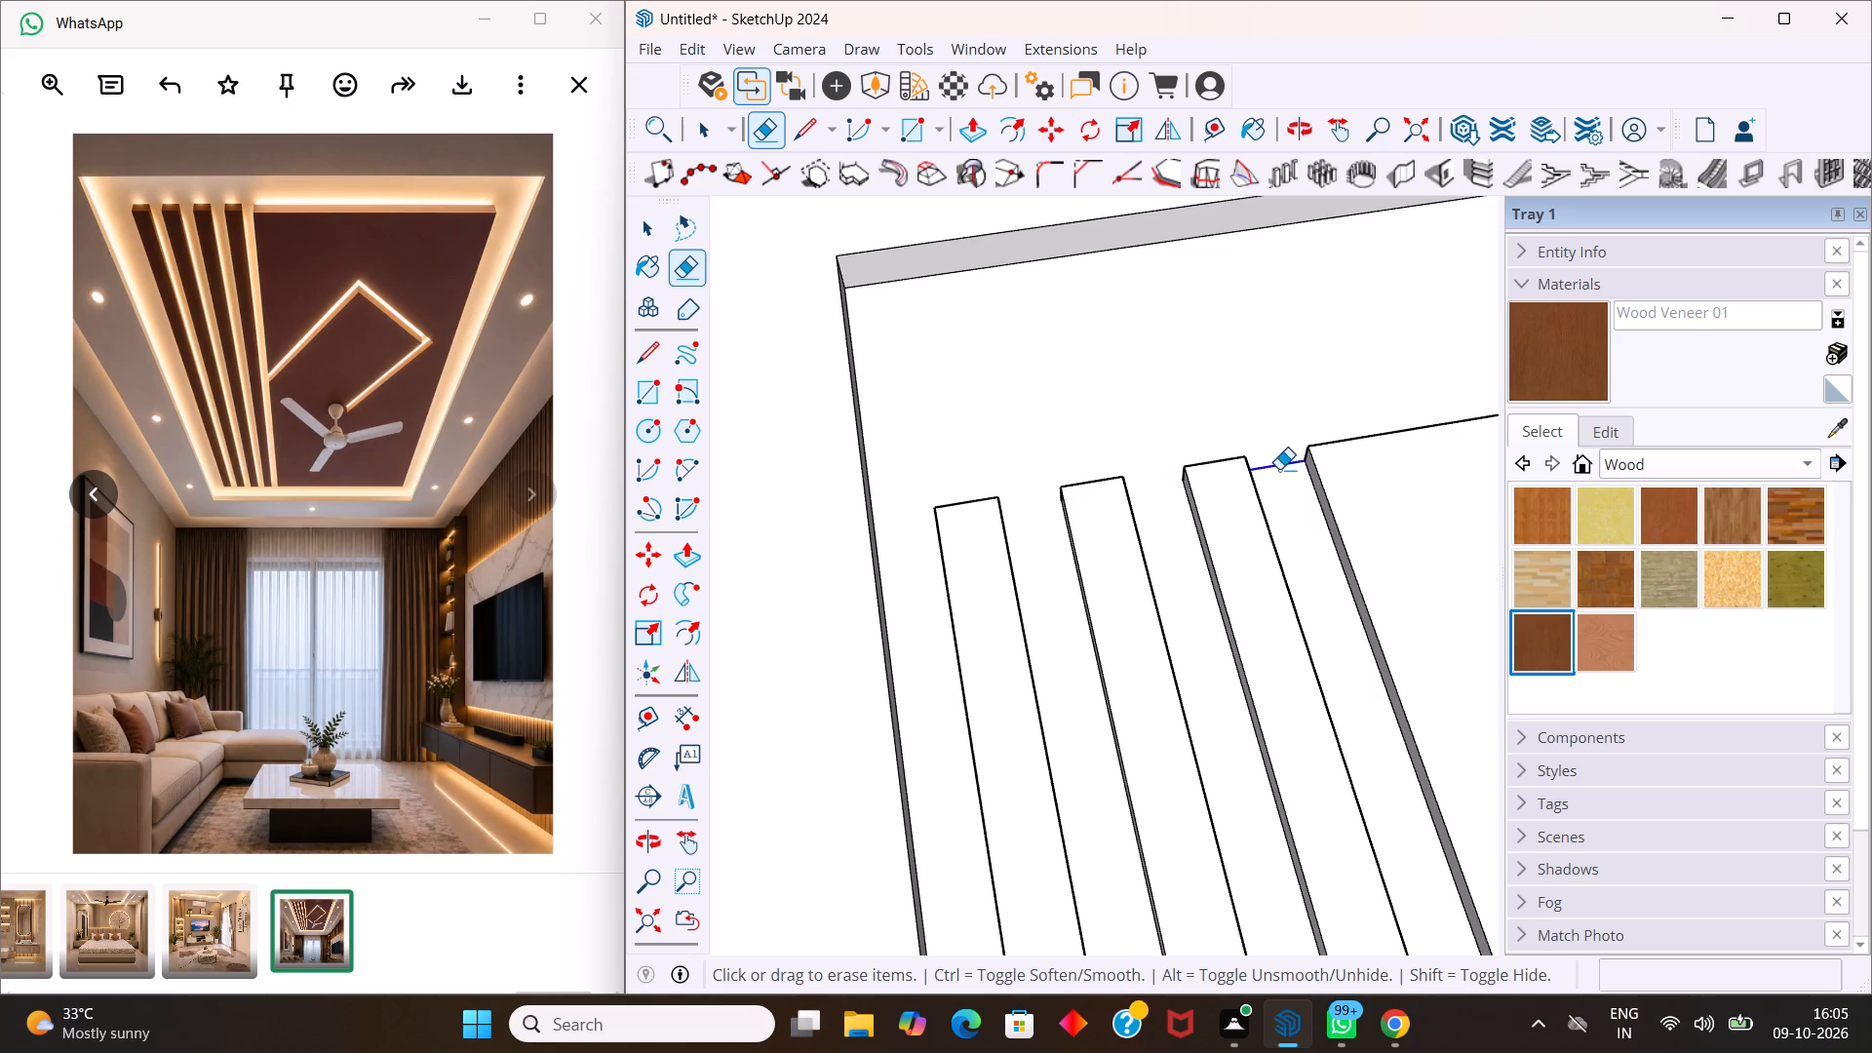
left_click(1279, 469)
Erase the leftover floor line segments between the wall, the raised strips and the panel at the recess's near end.
scroll(1245, 439, "down", 16)
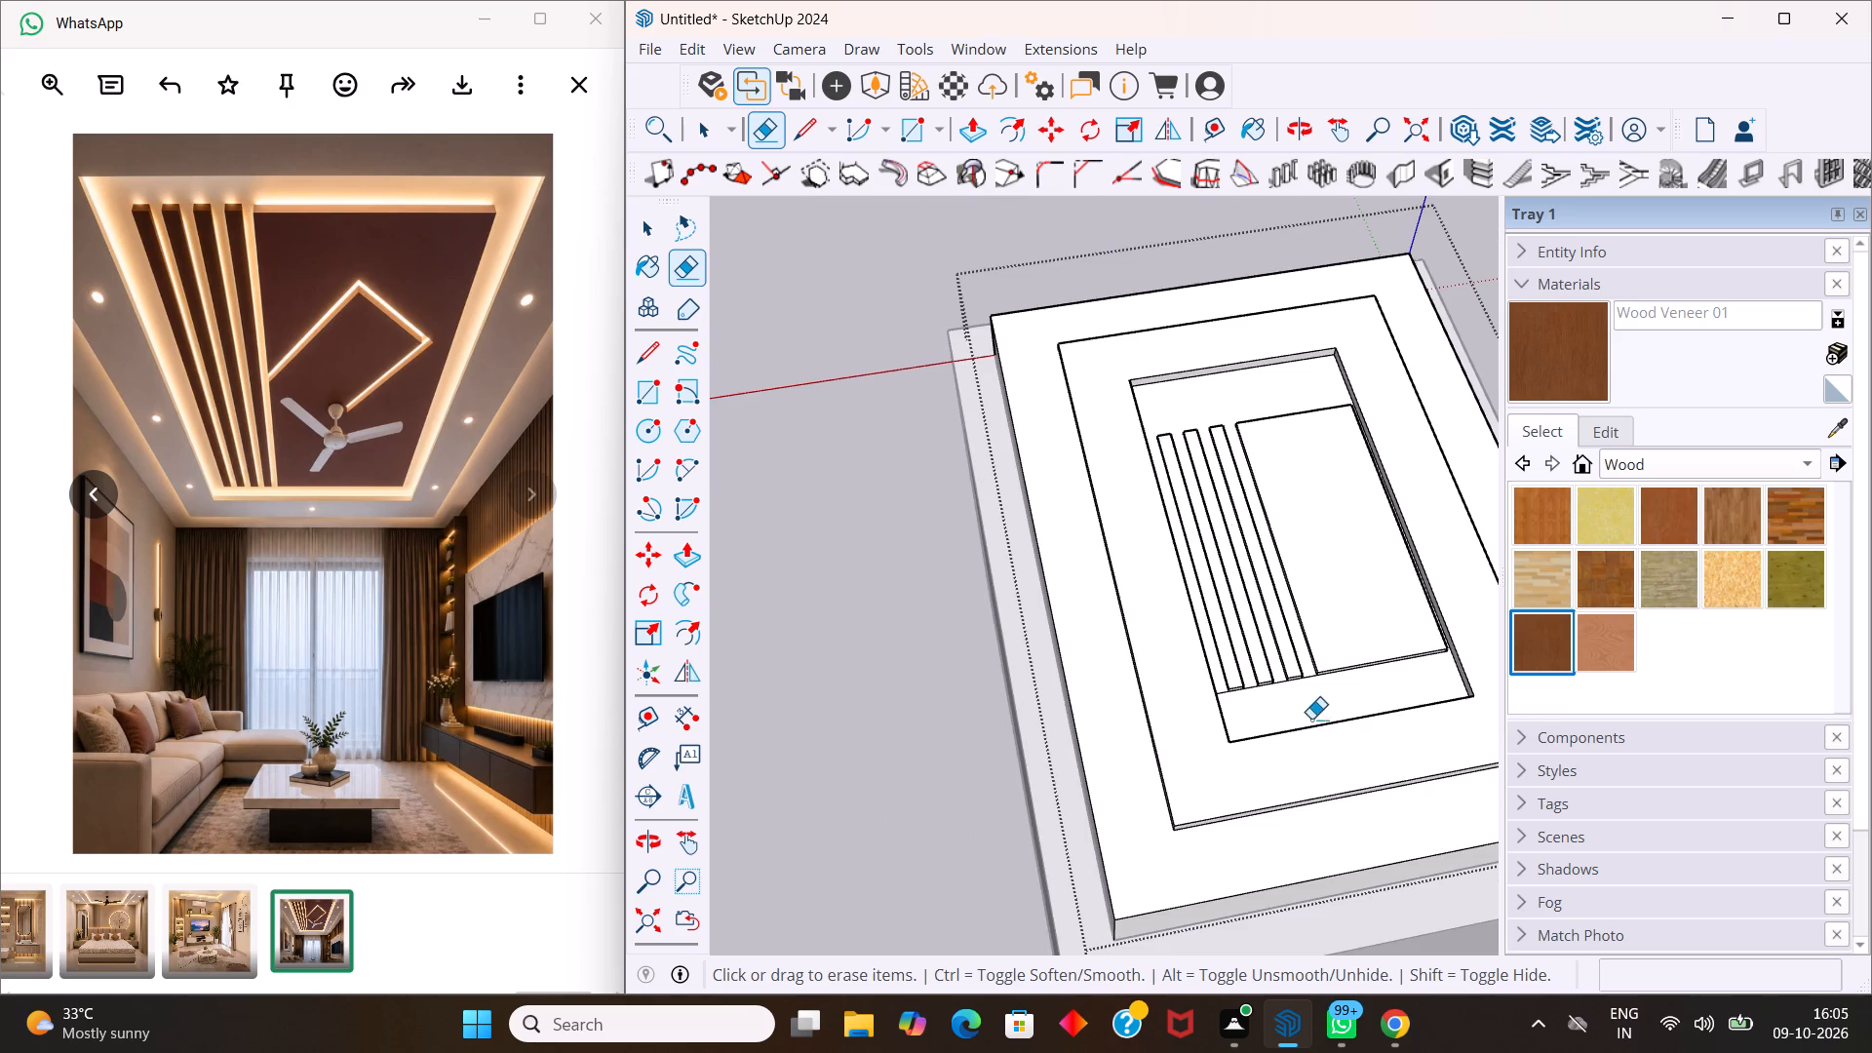
scroll(1311, 719, "up", 20)
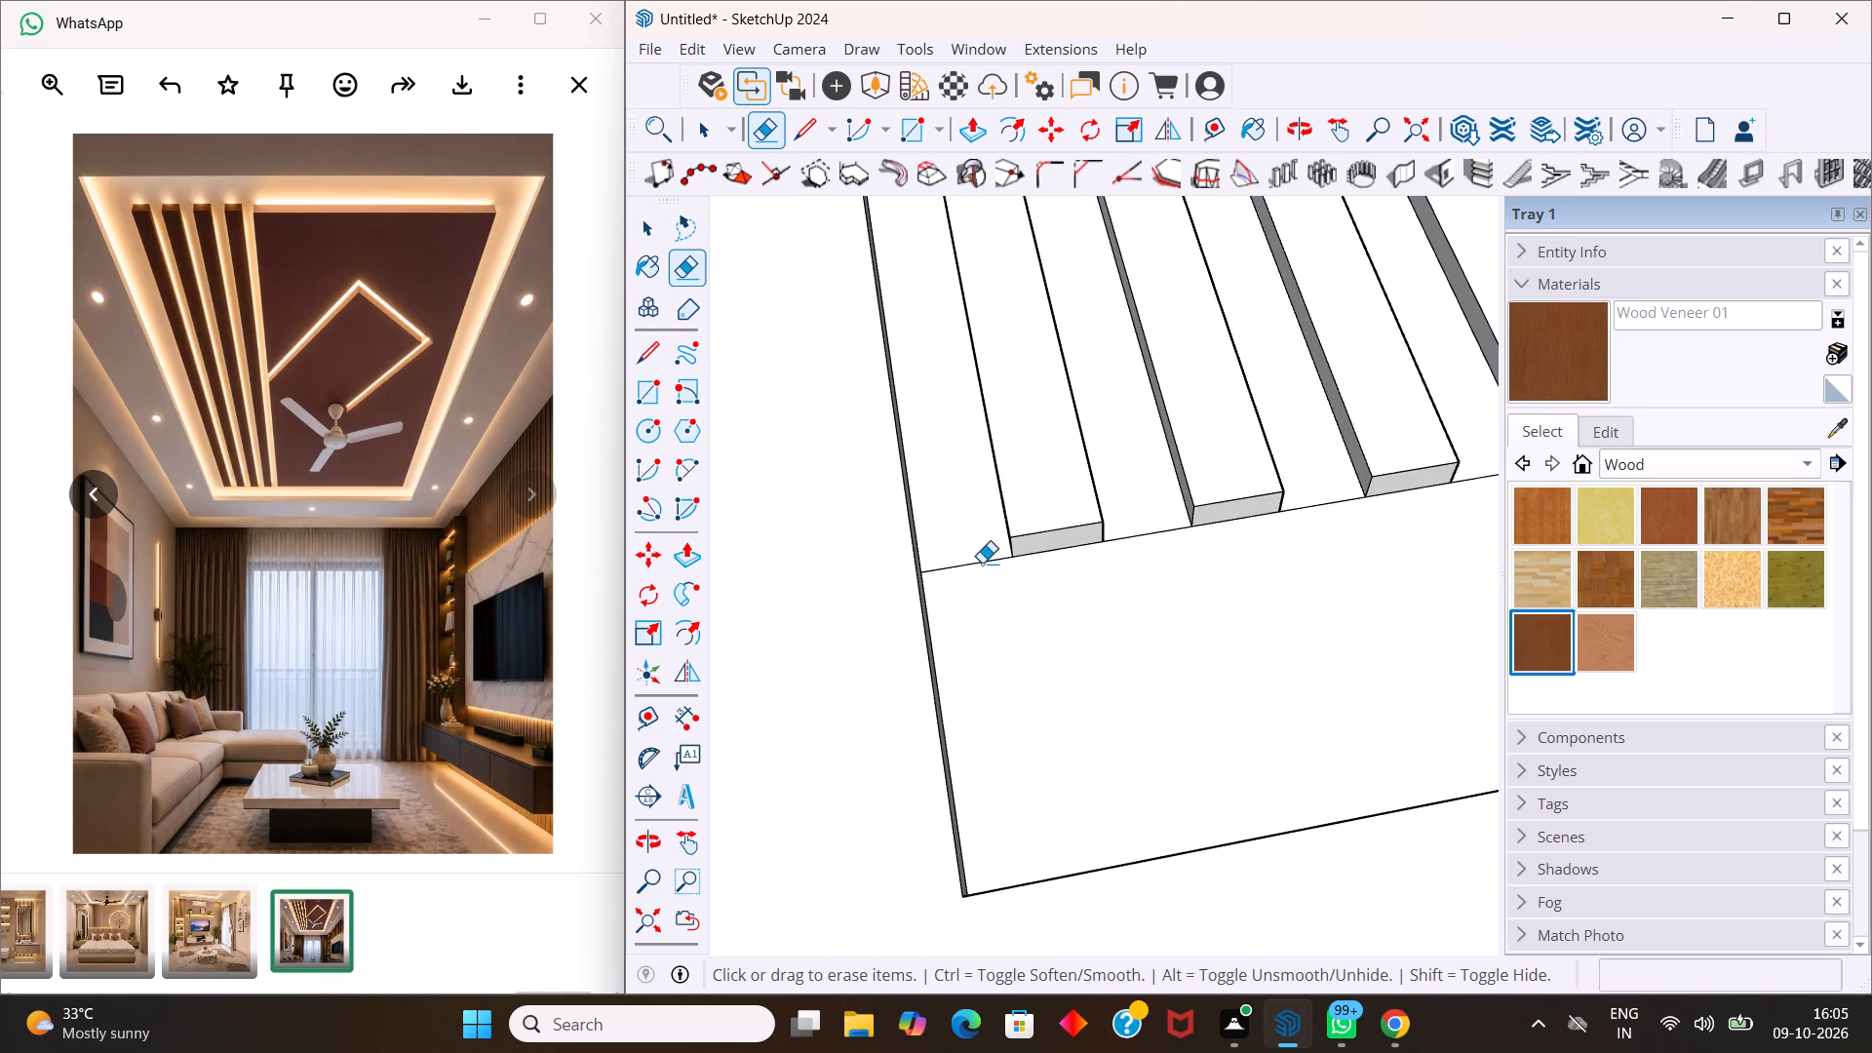
left_click(982, 563)
left_click(1150, 533)
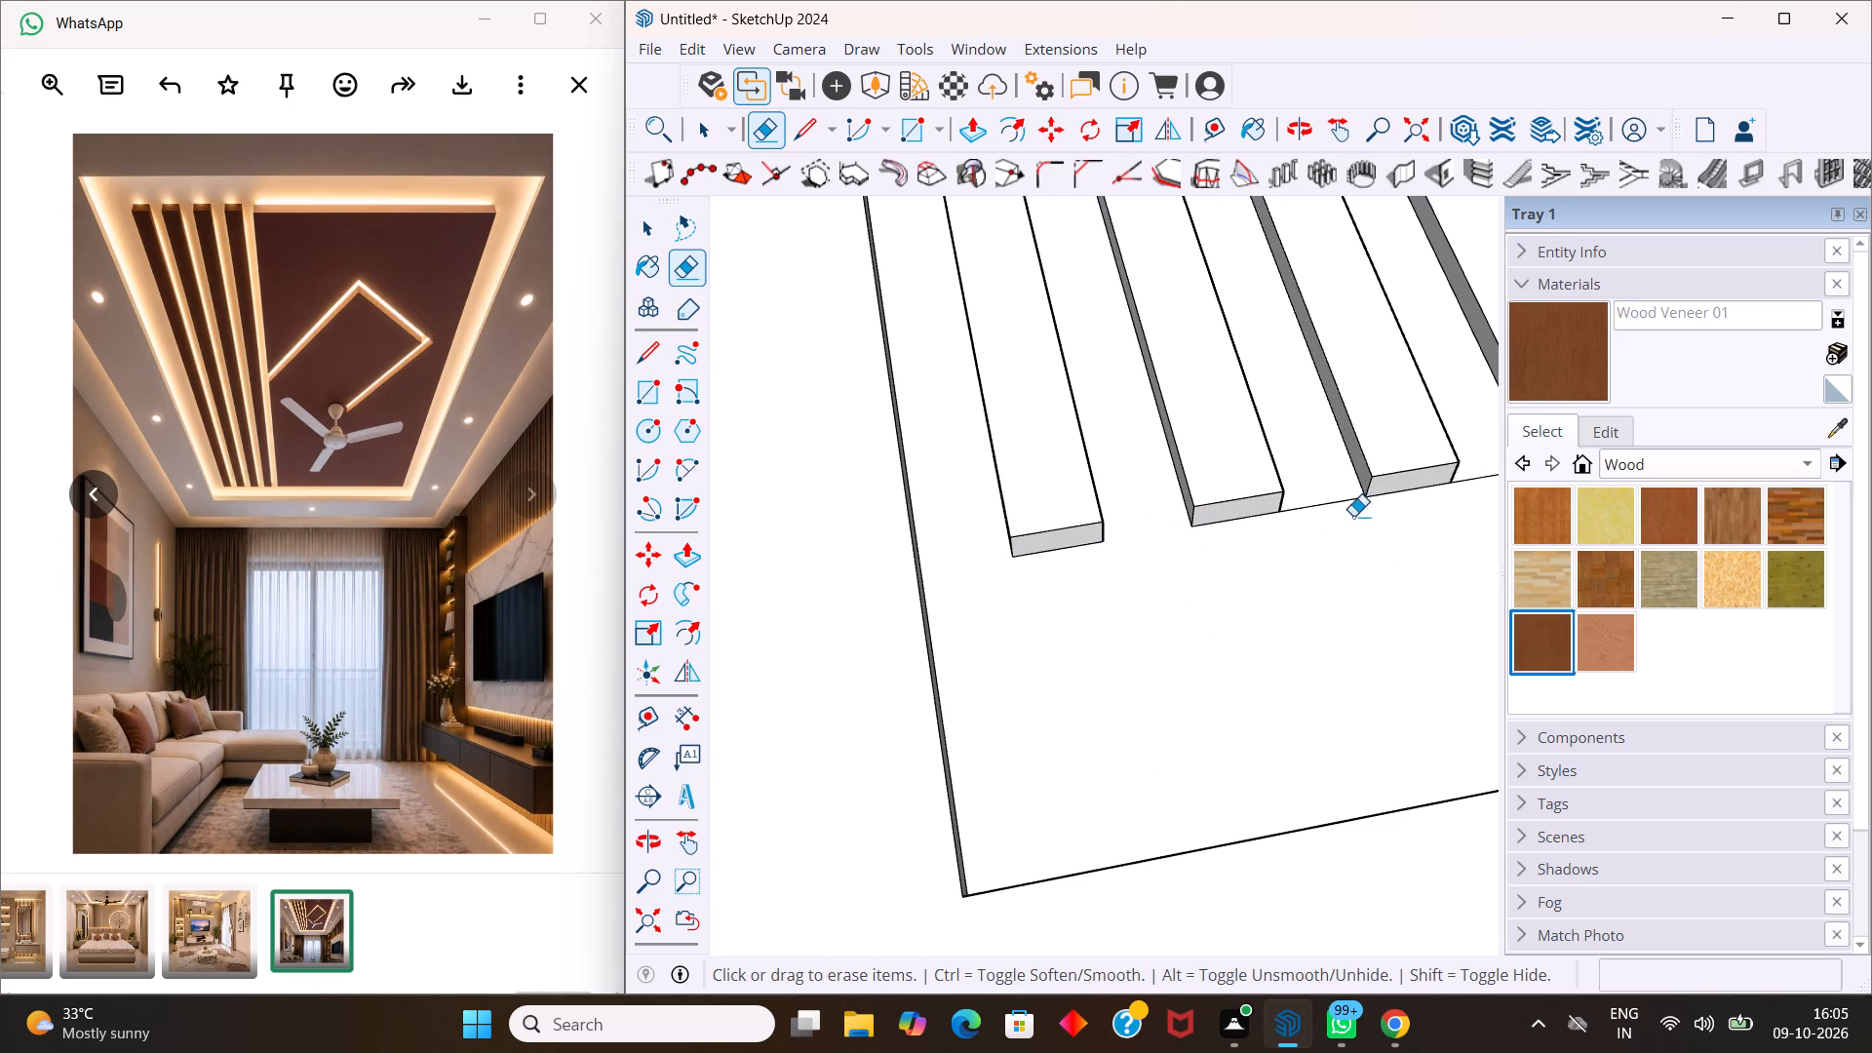
left_click(1335, 506)
scroll(1223, 483, "down", 5)
scroll(1139, 477, "down", 5)
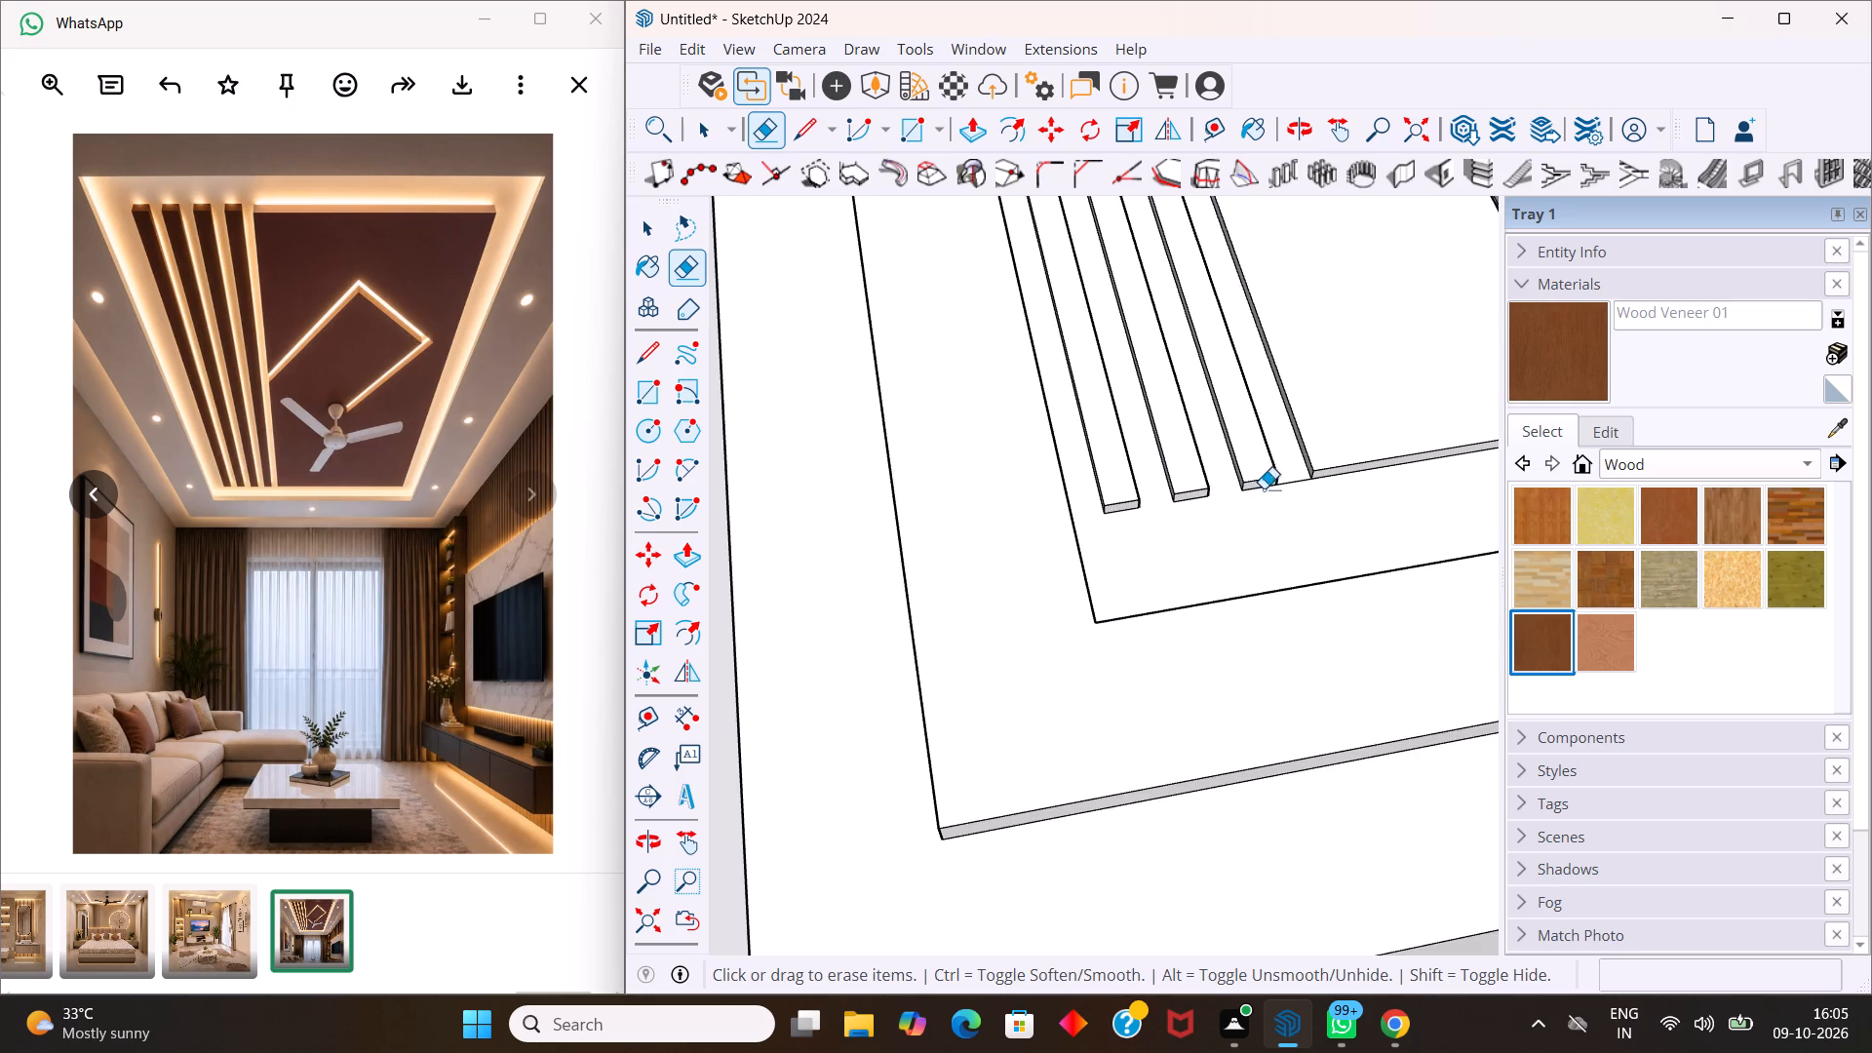
scroll(1291, 475, "up", 10)
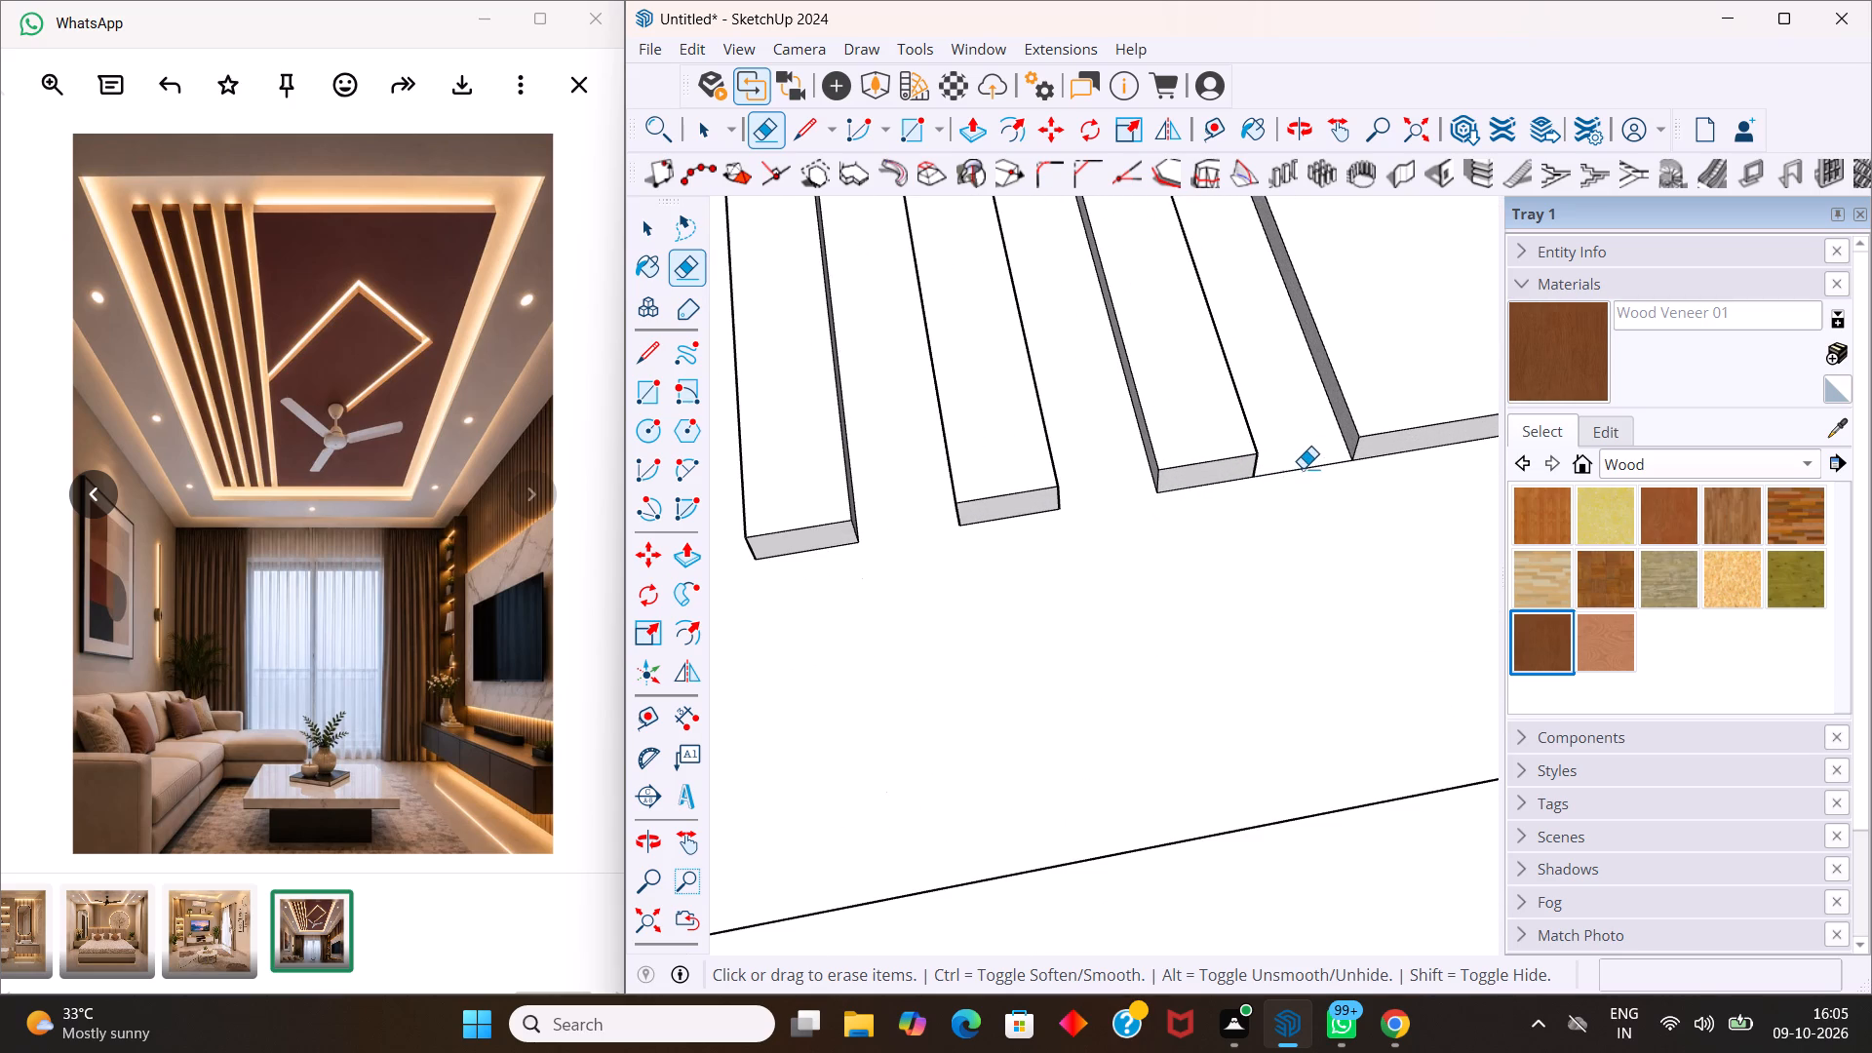
left_click(1303, 468)
key("space")
Examine the whole false ceiling recess with its three raised strips and large panel.
scroll(1267, 460, "down", 11)
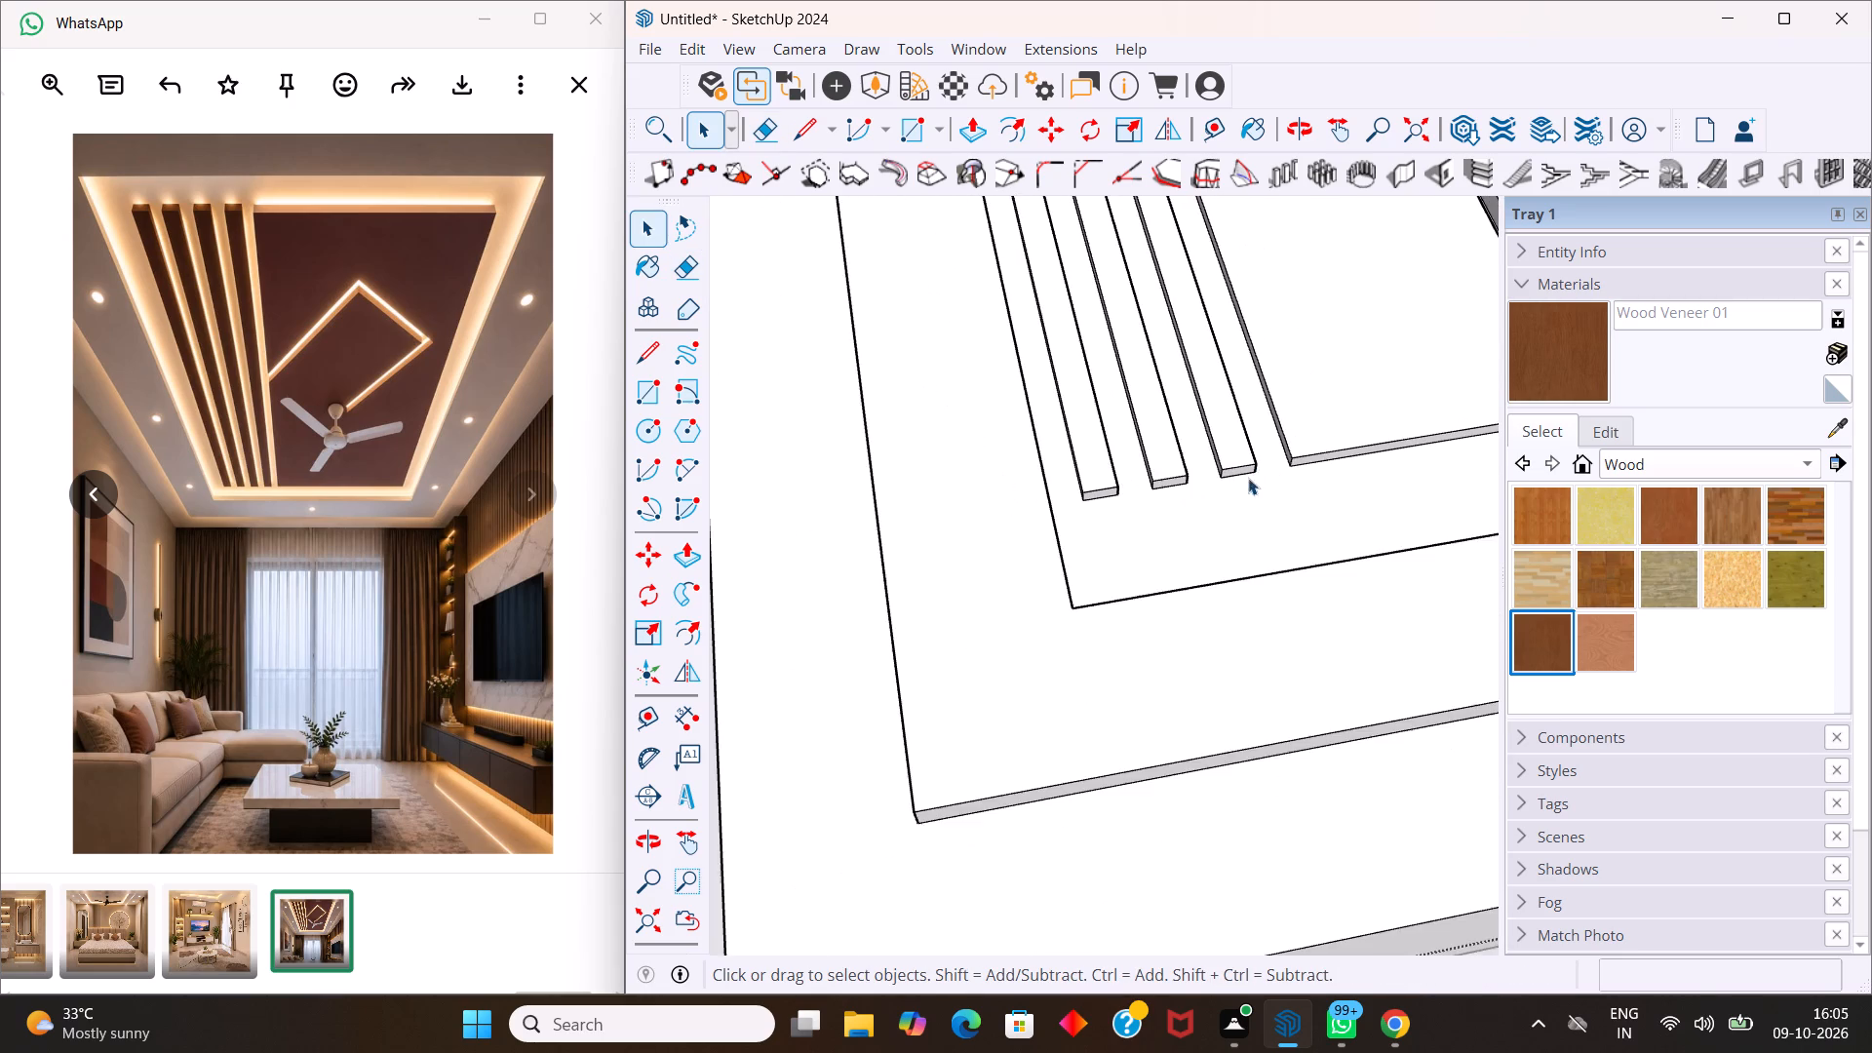
scroll(1207, 473, "down", 12)
scroll(1292, 264, "up", 5)
middle_click_drag(1304, 245, 1300, 284)
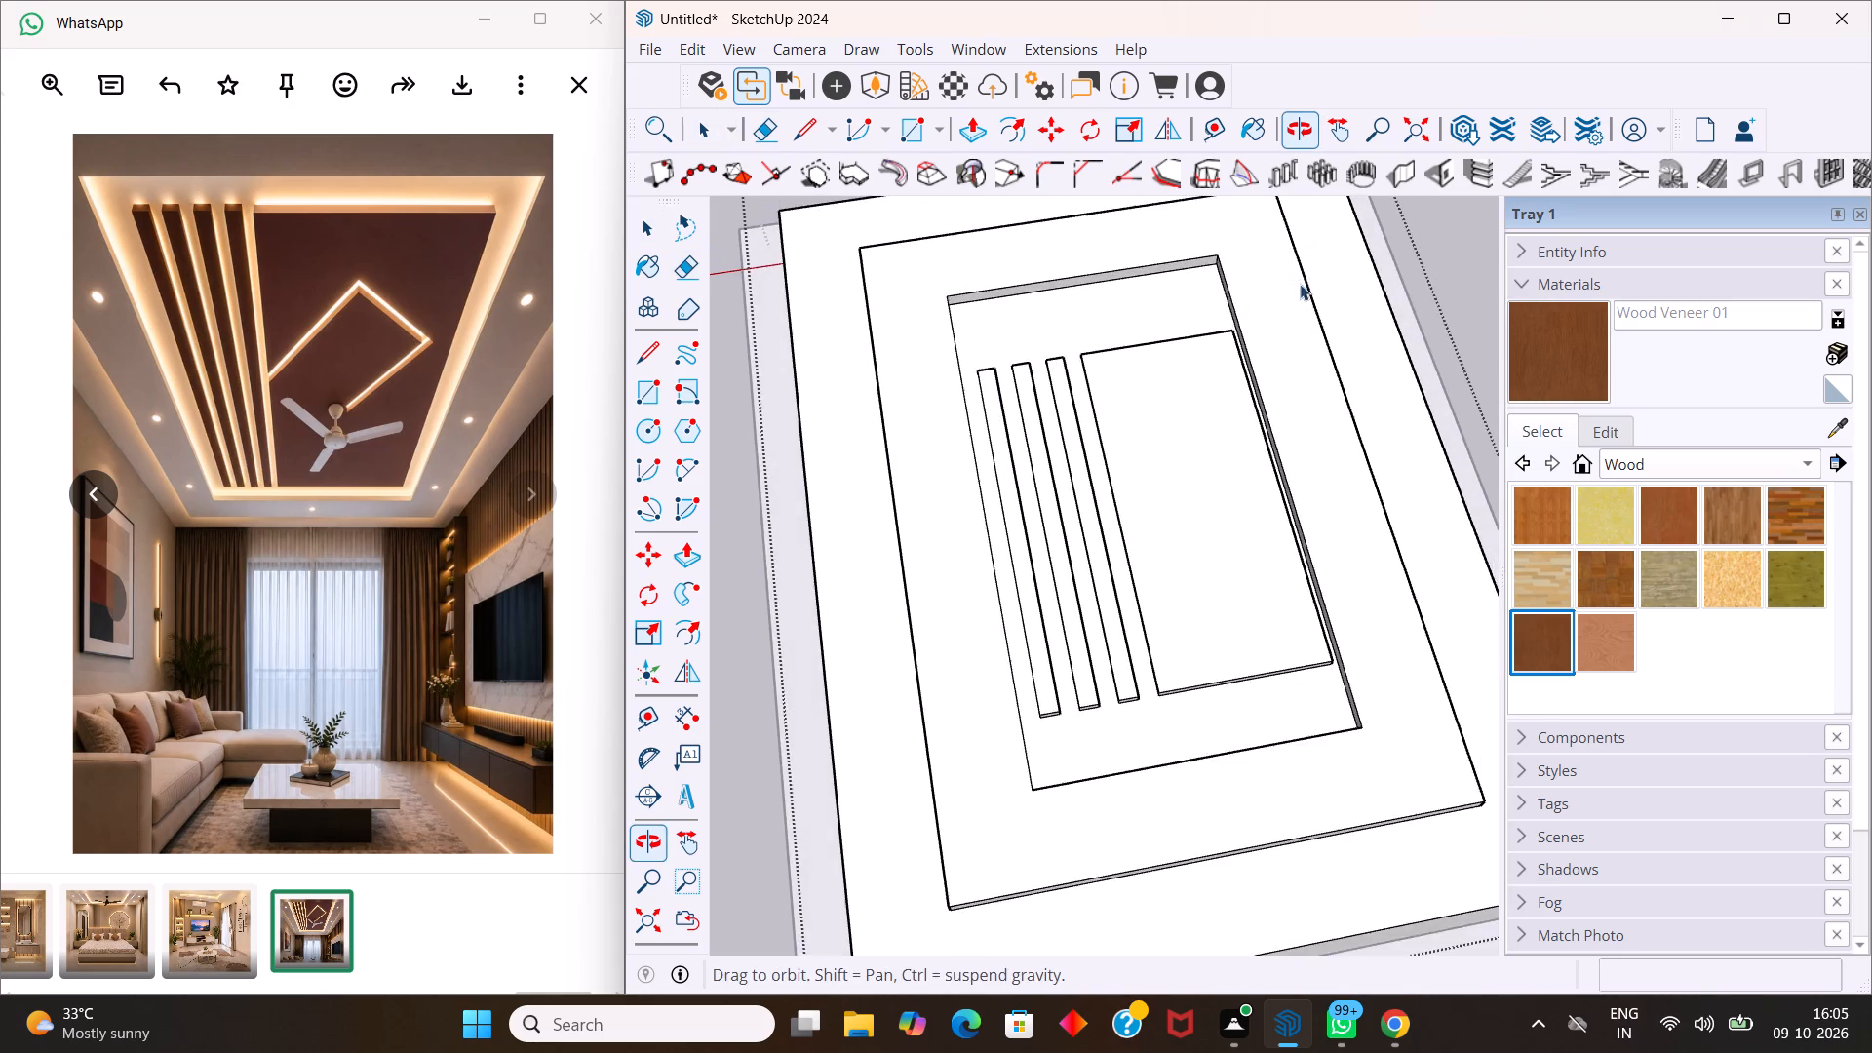
scroll(1298, 265, "down", 5)
middle_click_drag(1288, 326, 1263, 385)
scroll(1229, 391, "up", 2)
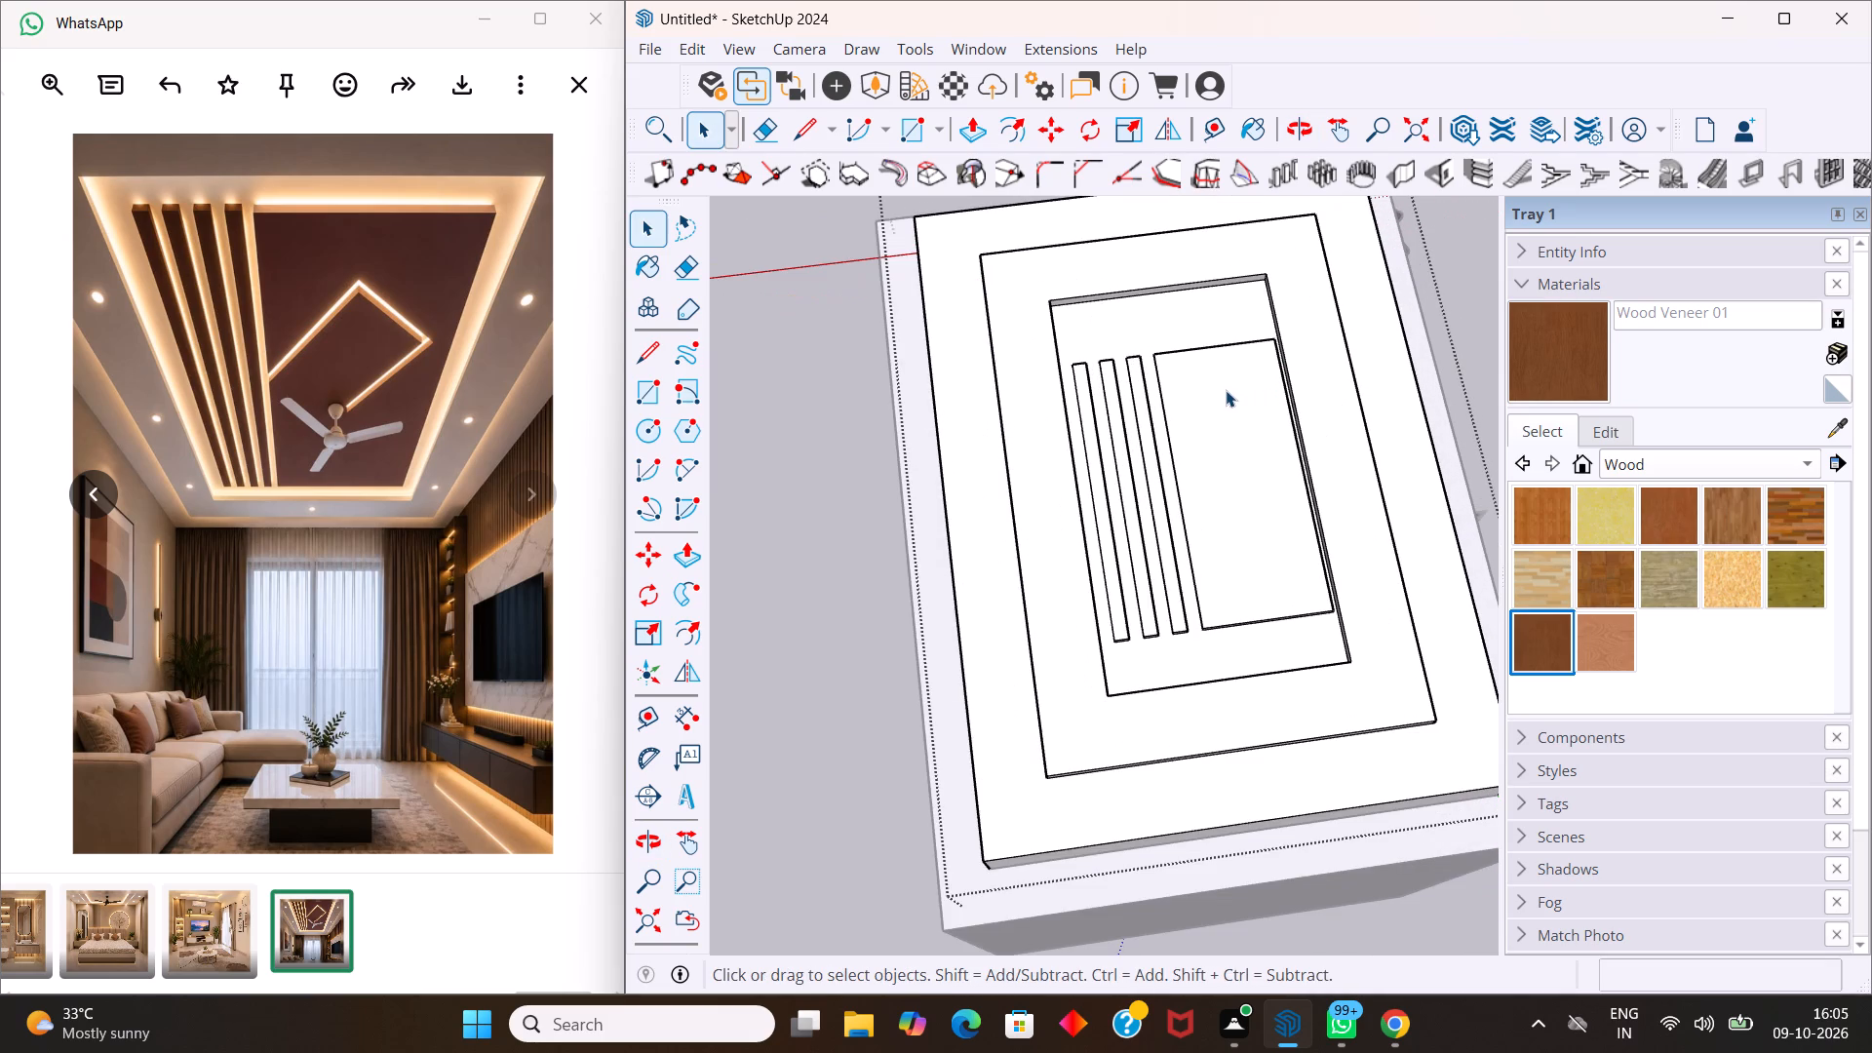
scroll(1225, 389, "up", 1)
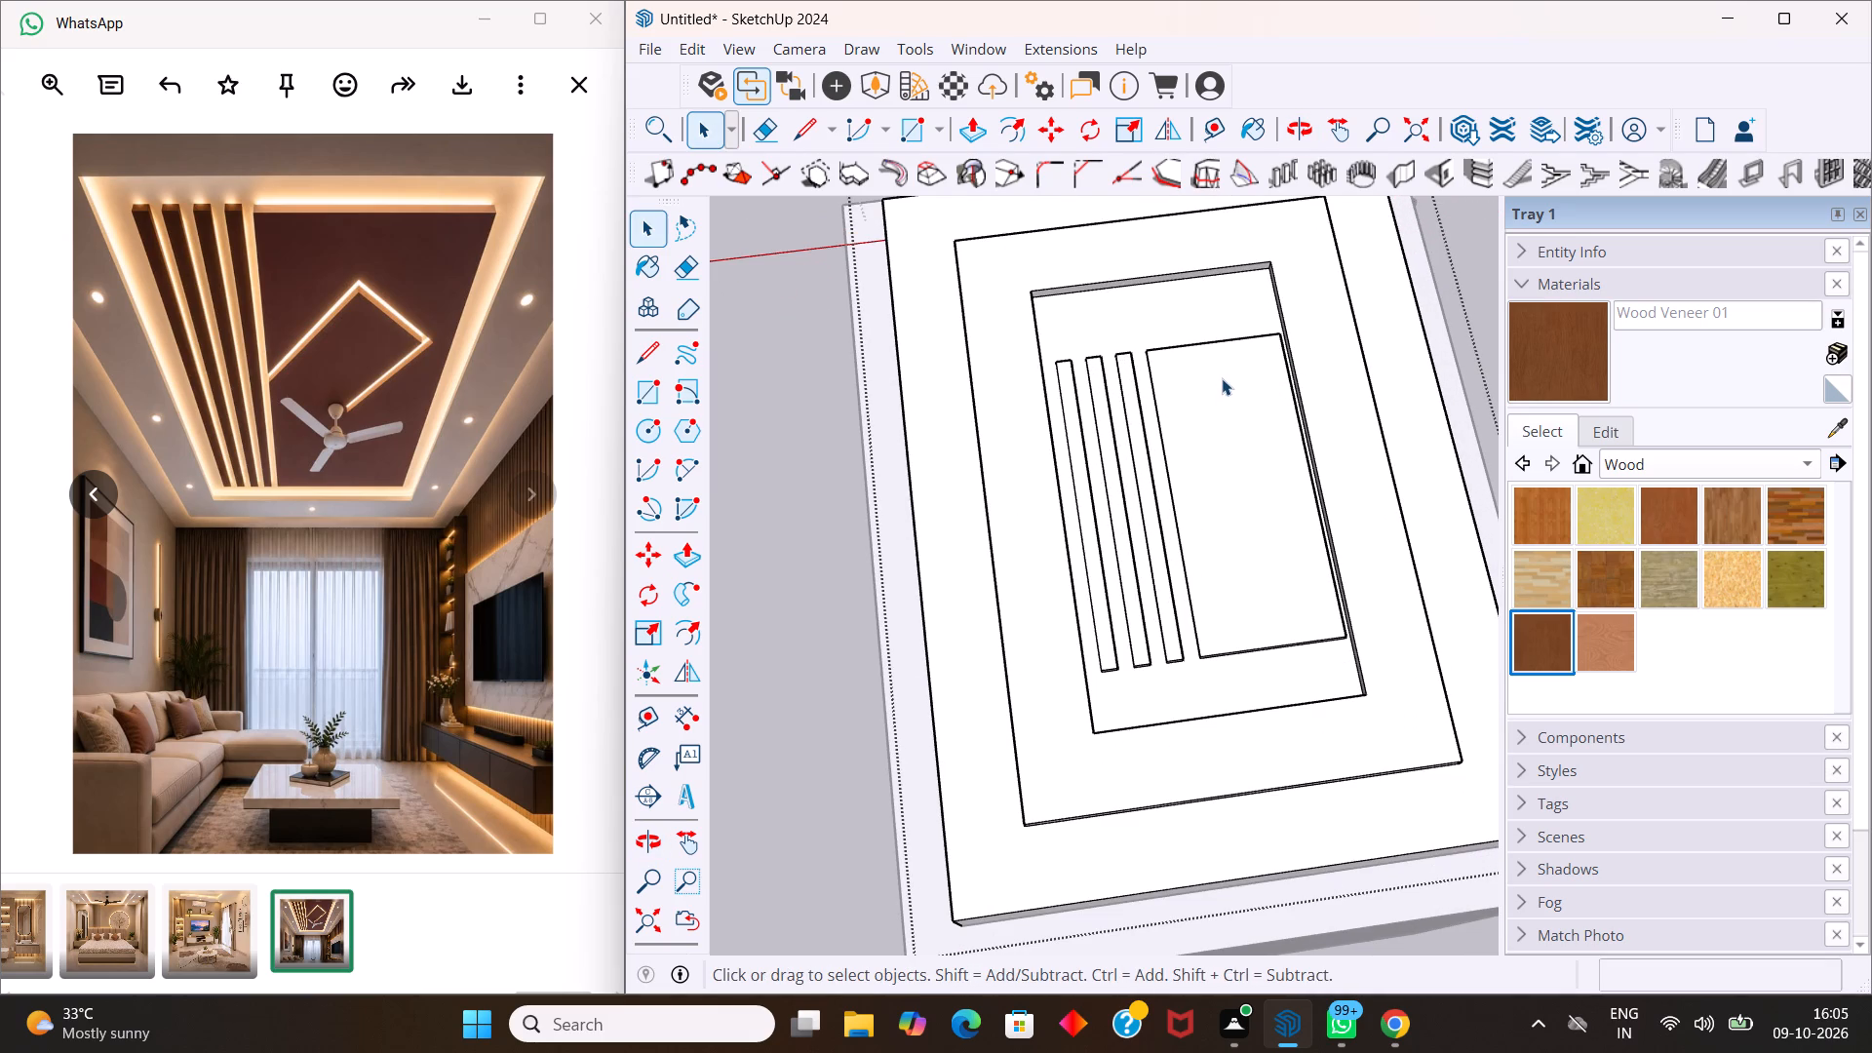
Push/Pull the far end face of the raised strip nearest the recess's side wall outward by 3".
scroll(1143, 355, "up", 5)
middle_click_drag(1138, 351, 1143, 478)
scroll(1120, 406, "up", 1)
middle_click_drag(1114, 363, 1151, 455)
scroll(1147, 448, "up", 3)
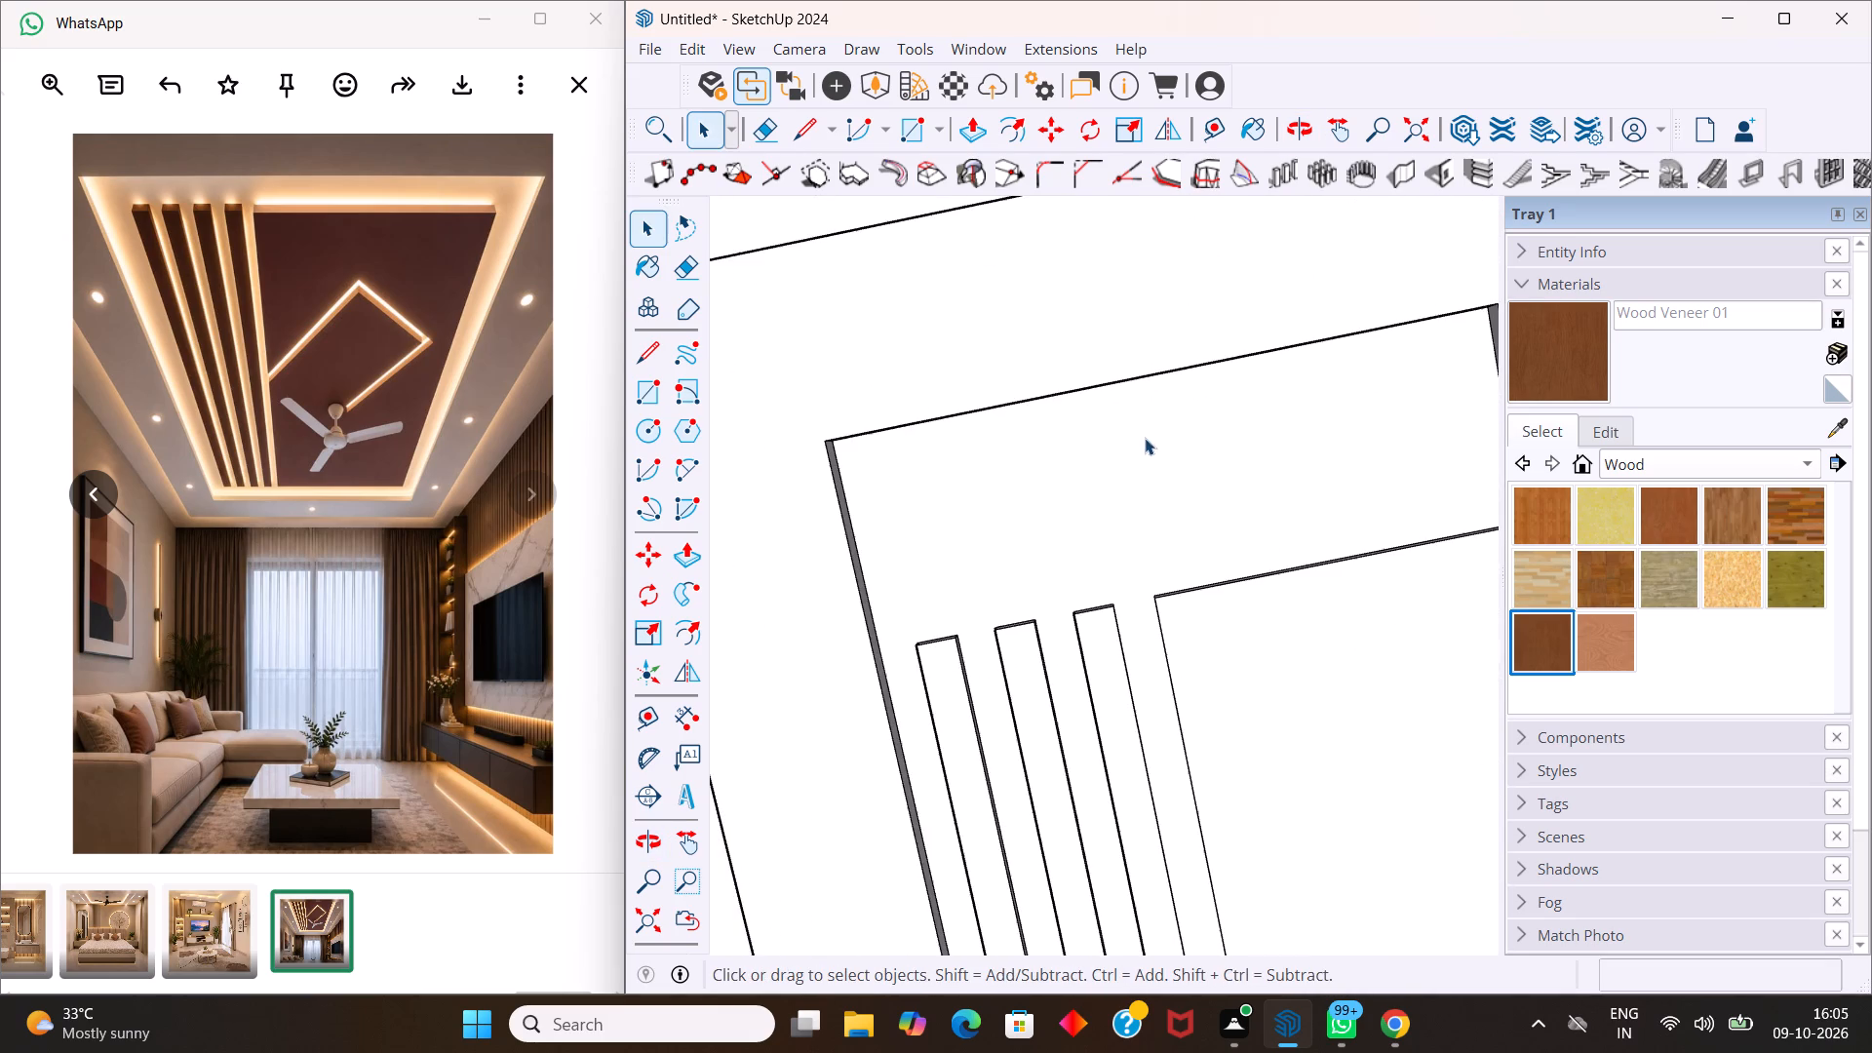
scroll(1156, 378, "down", 12)
middle_click_drag(1180, 358, 1204, 462)
scroll(1129, 511, "up", 3)
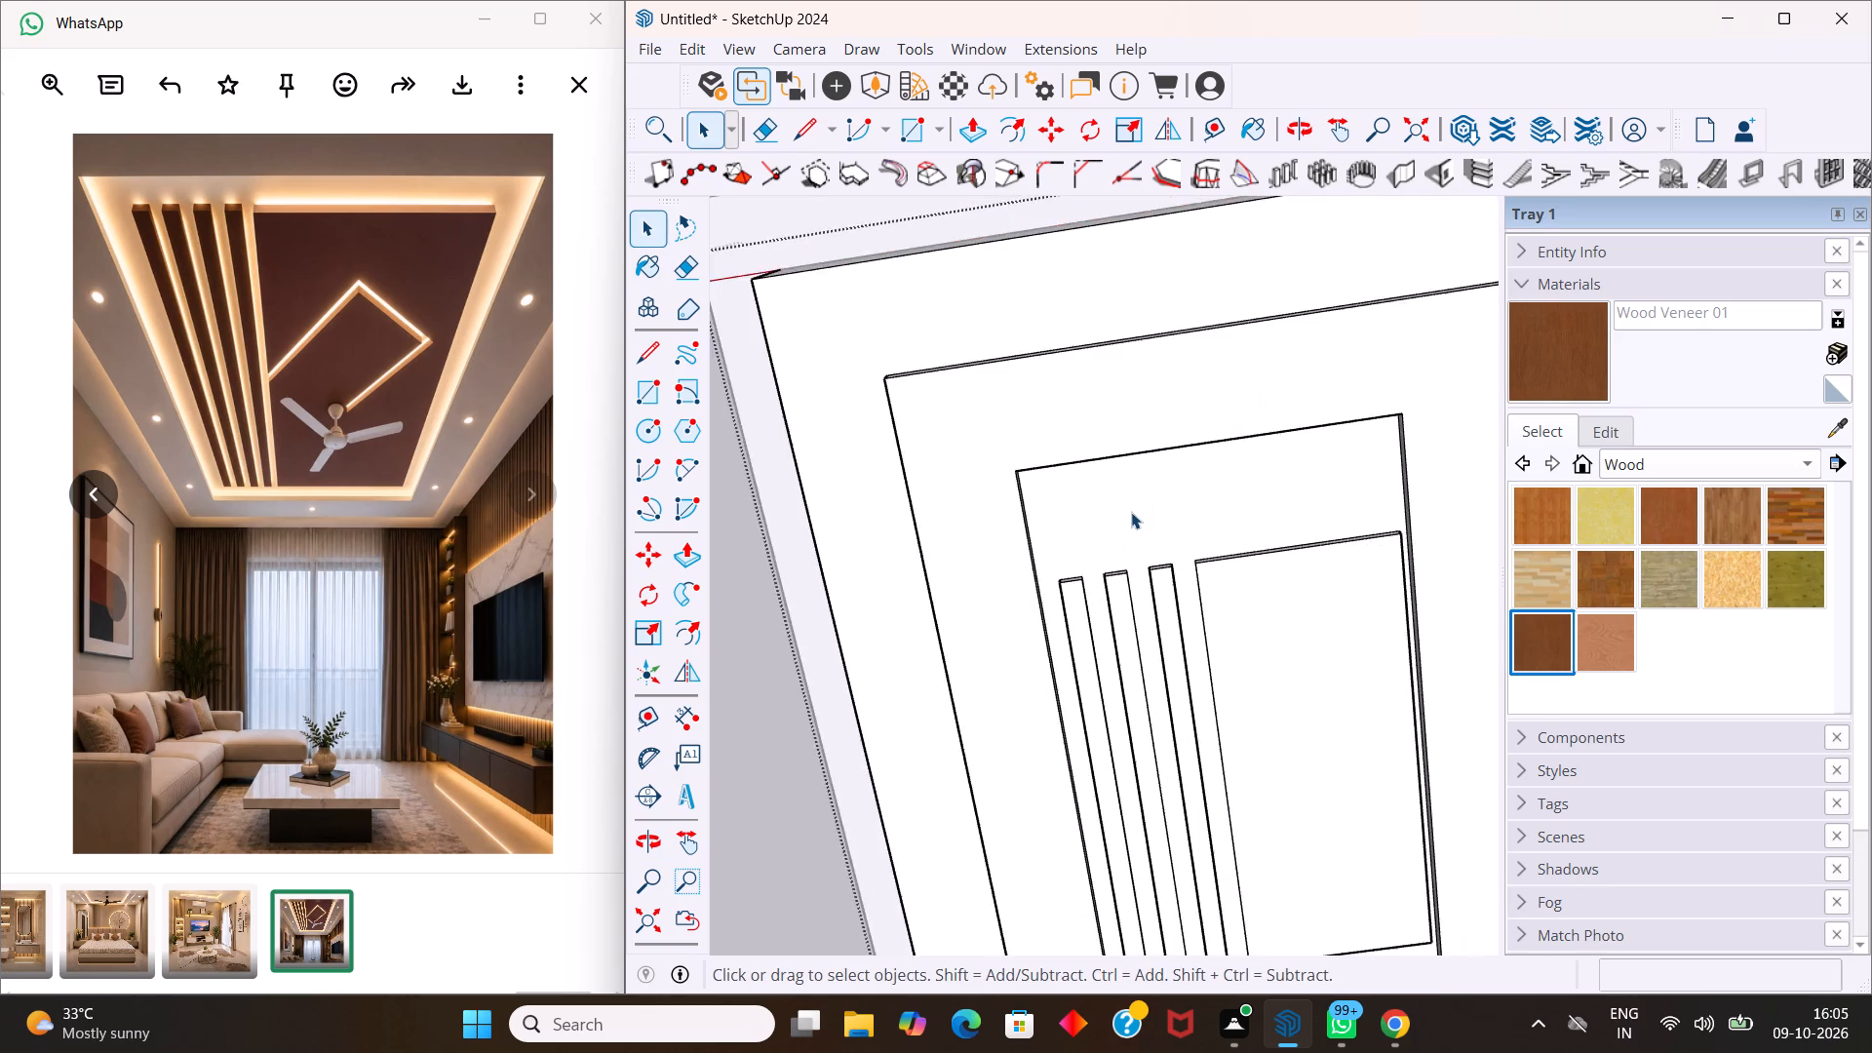
scroll(1131, 512, "up", 14)
left_click(914, 699)
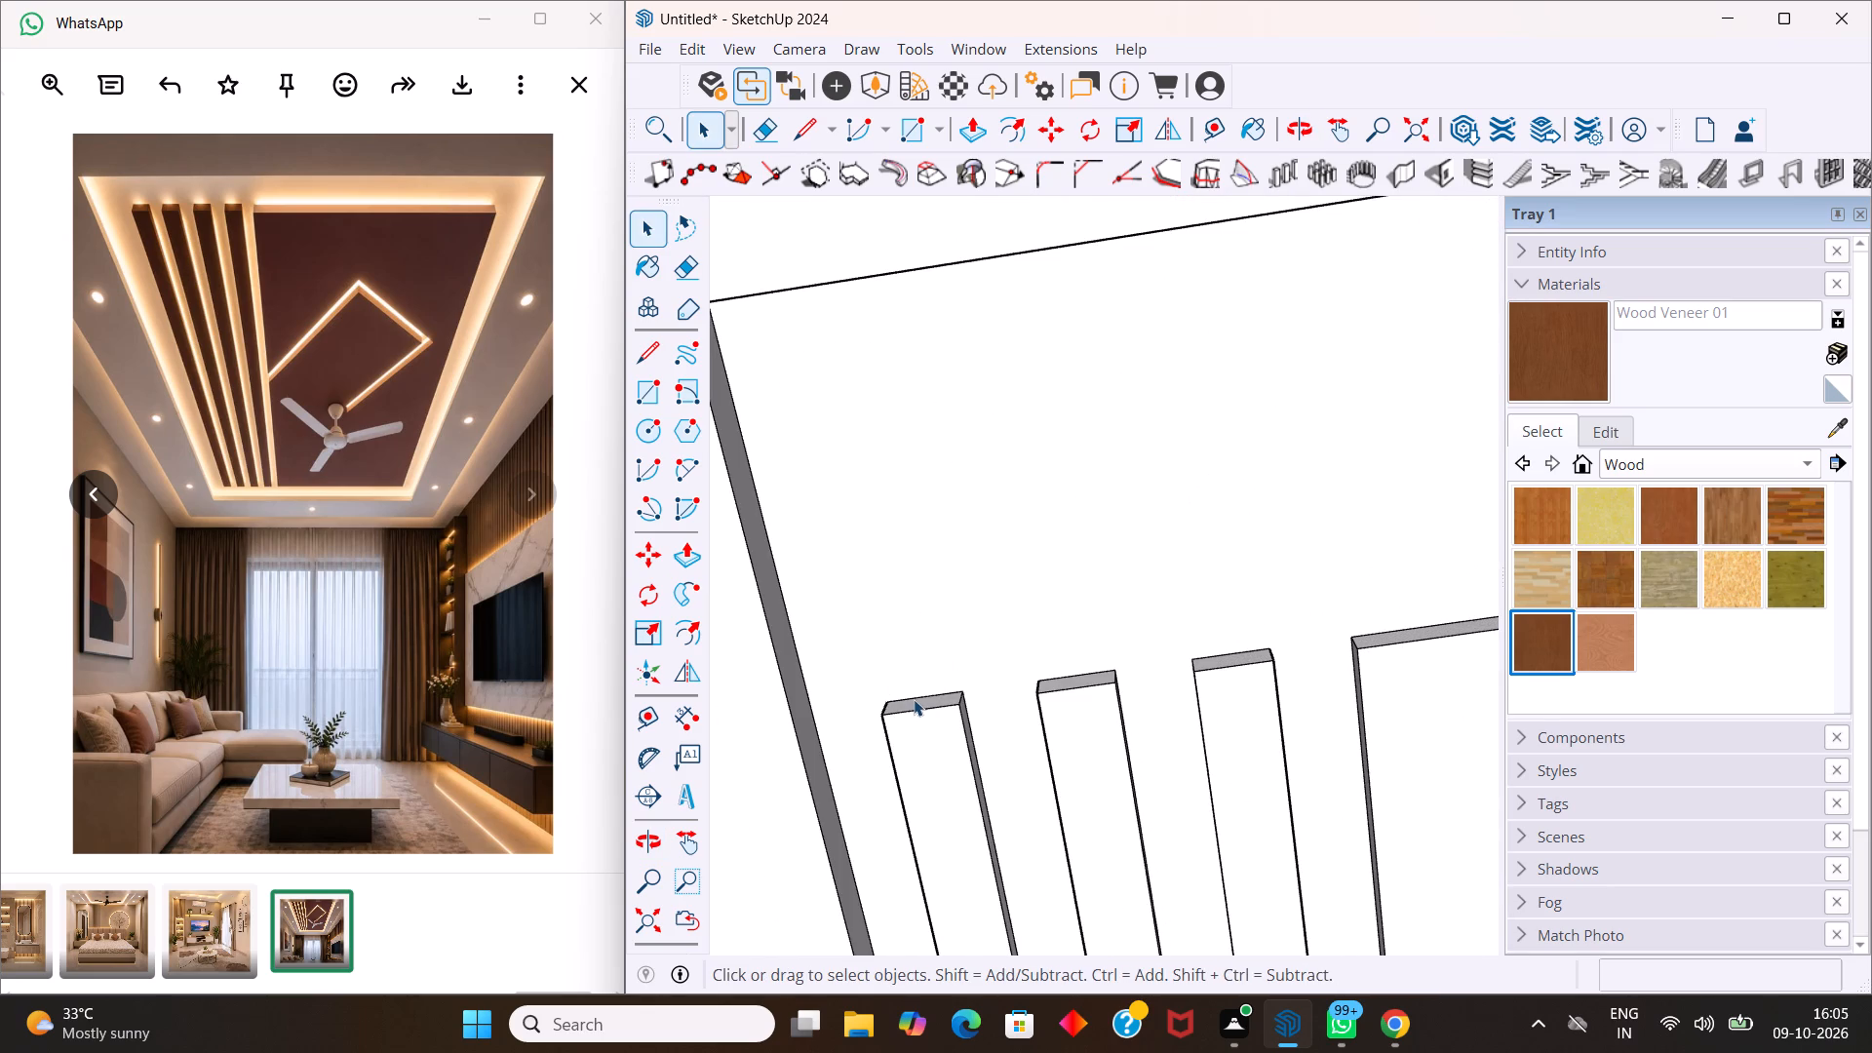
scroll(916, 700, "up", 8)
left_click(929, 701)
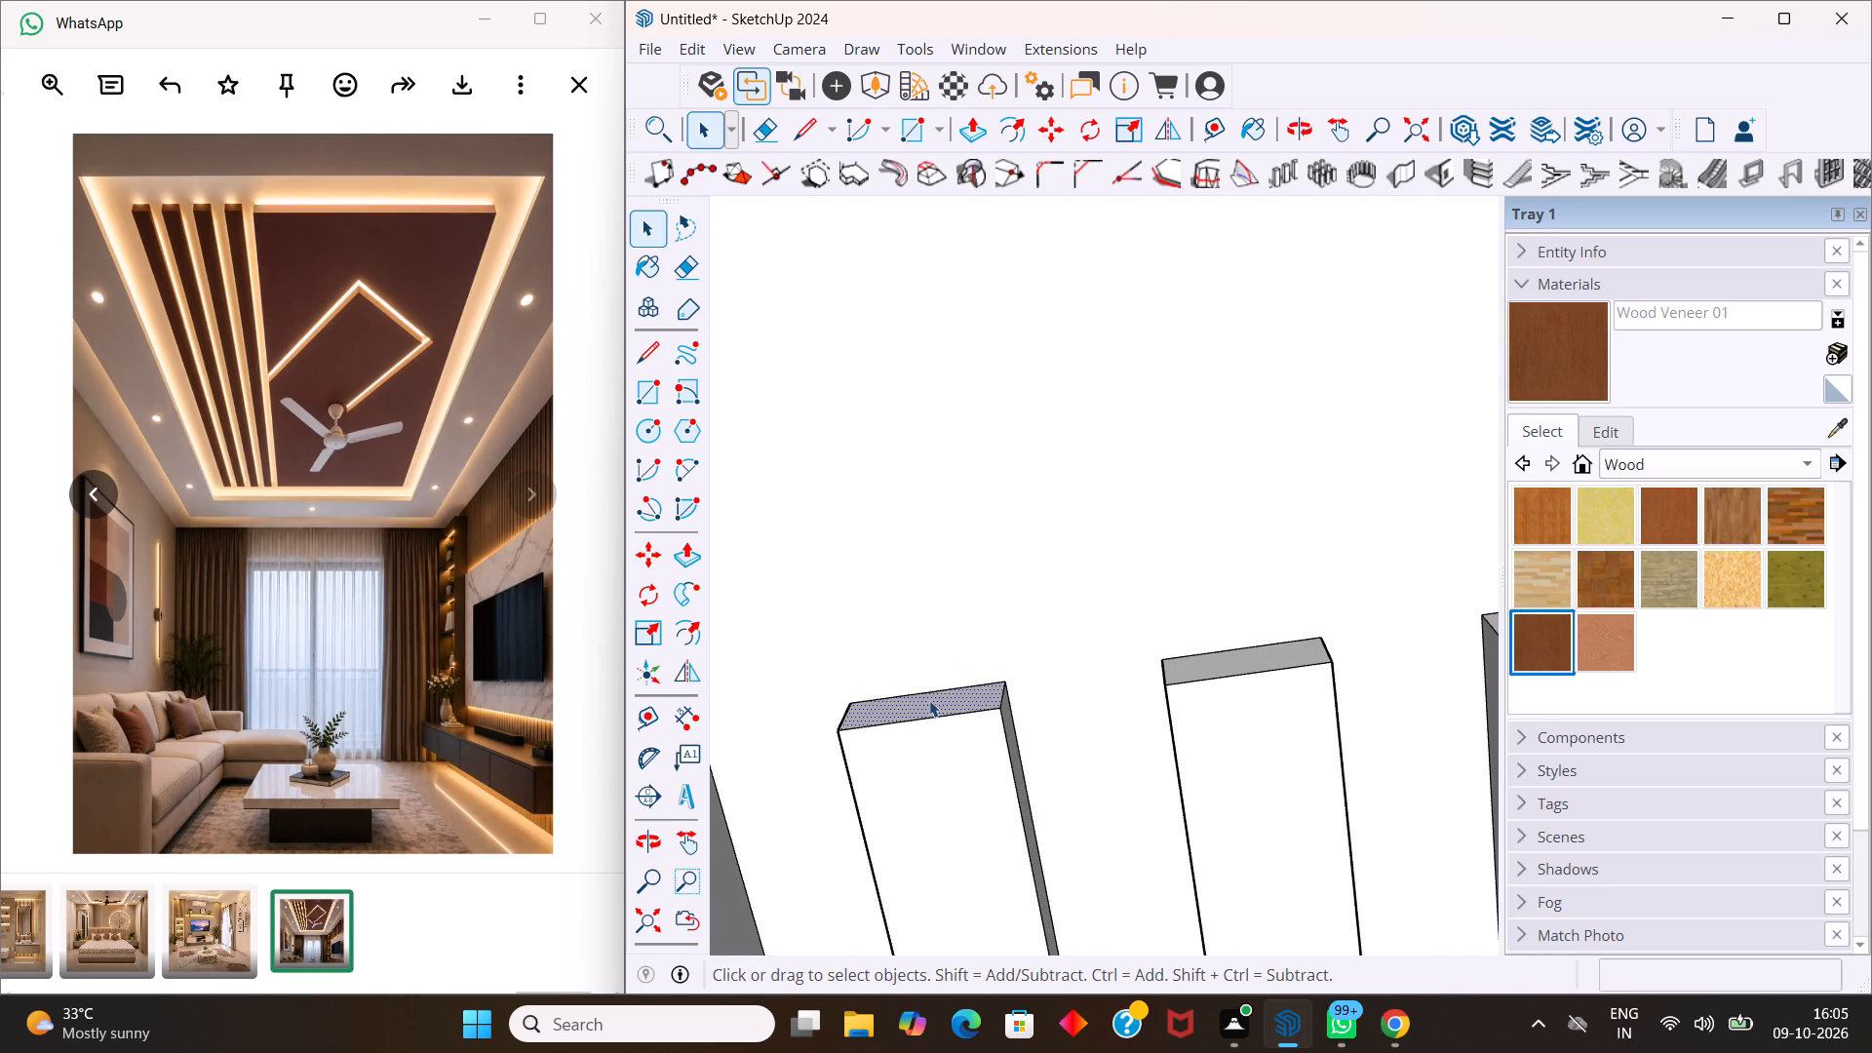
key("p")
left_click_drag(936, 694, 939, 653)
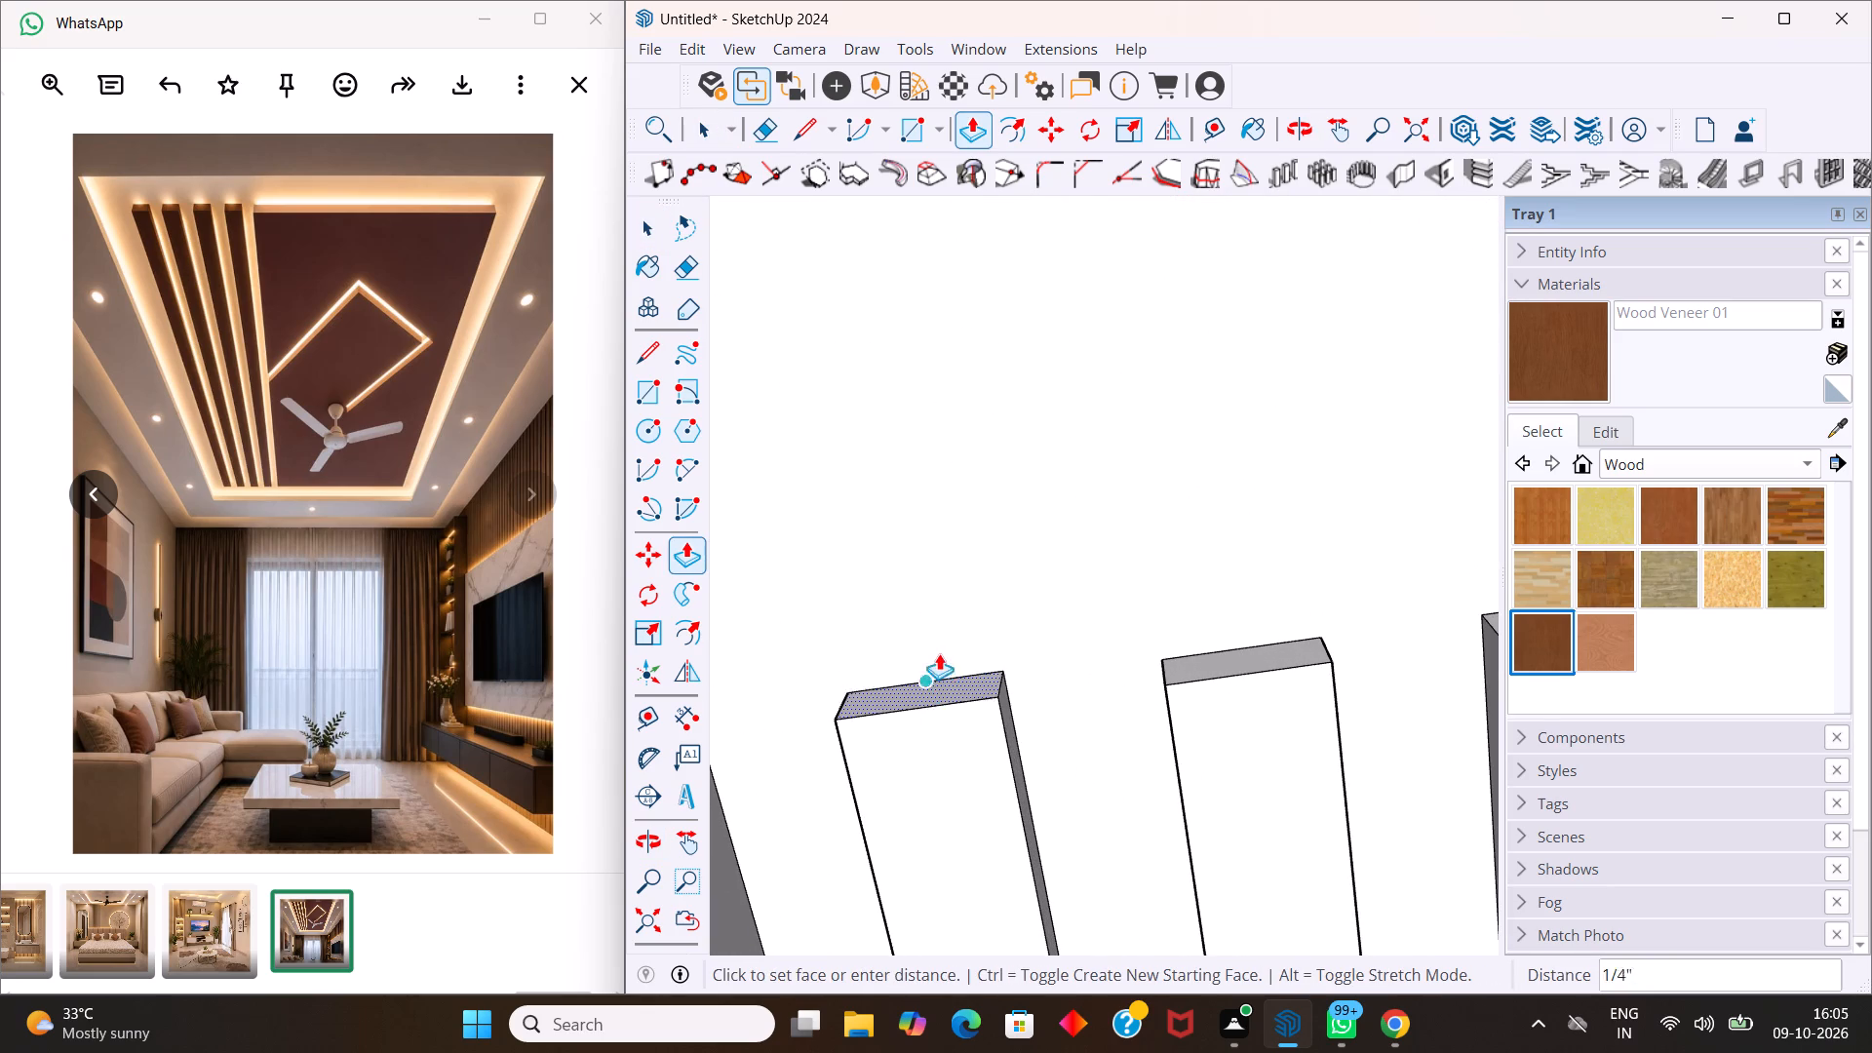
left_click_drag(939, 653, 947, 531)
key("3")
key("Return")
Extend the far end of the strip nearest the side wall by another 3".
scroll(947, 531, "down", 7)
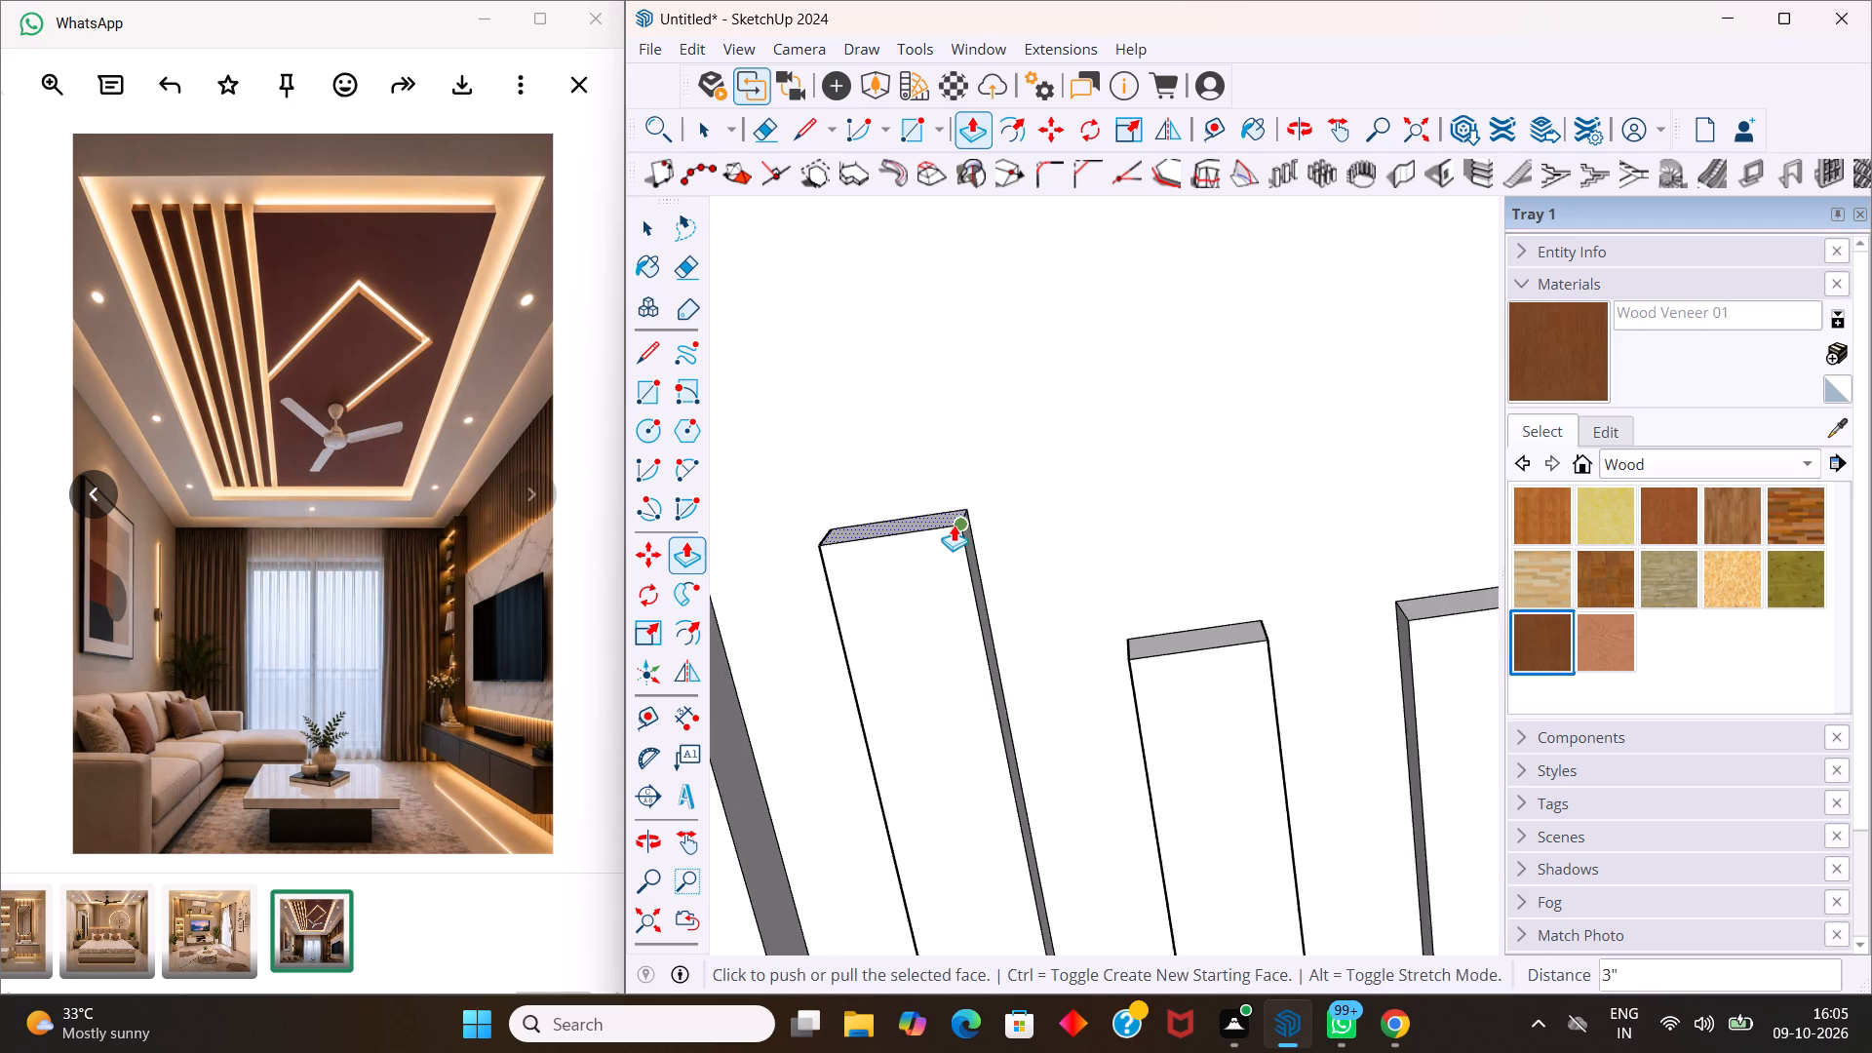
scroll(954, 525, "down", 15)
scroll(957, 487, "up", 6)
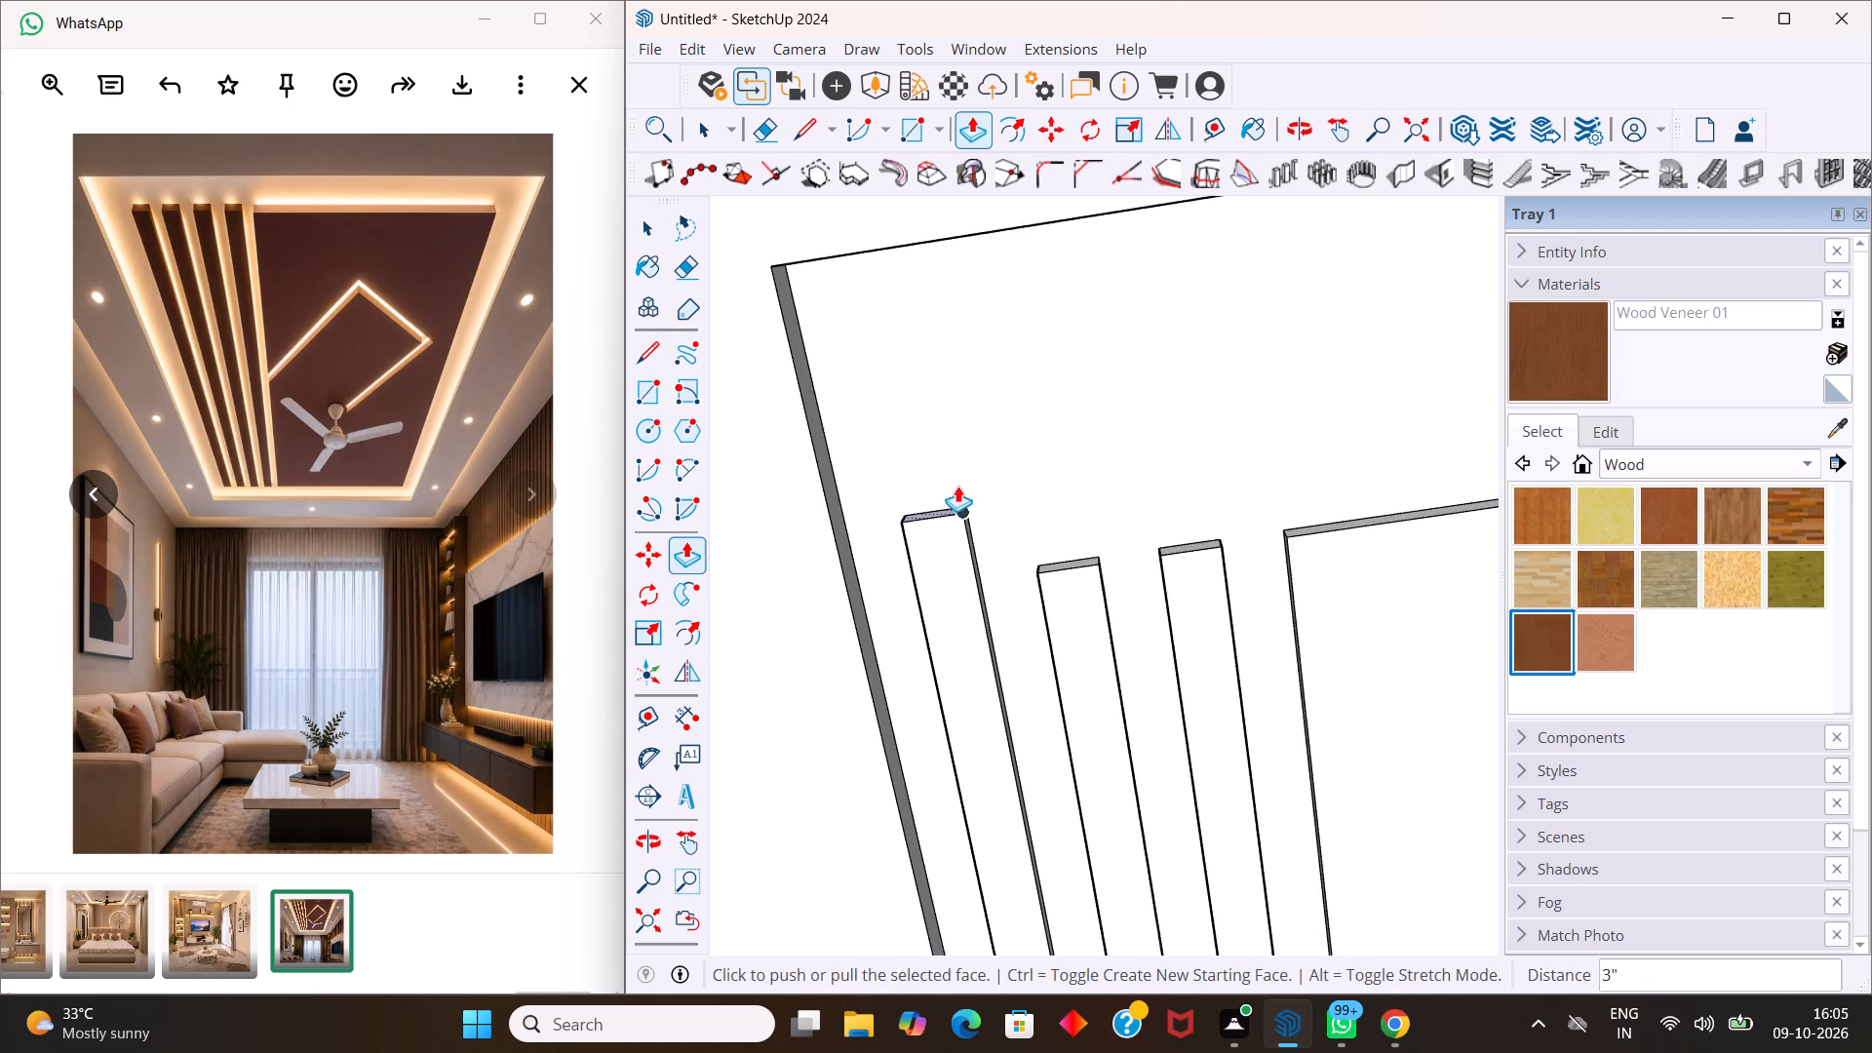
scroll(957, 486, "up", 14)
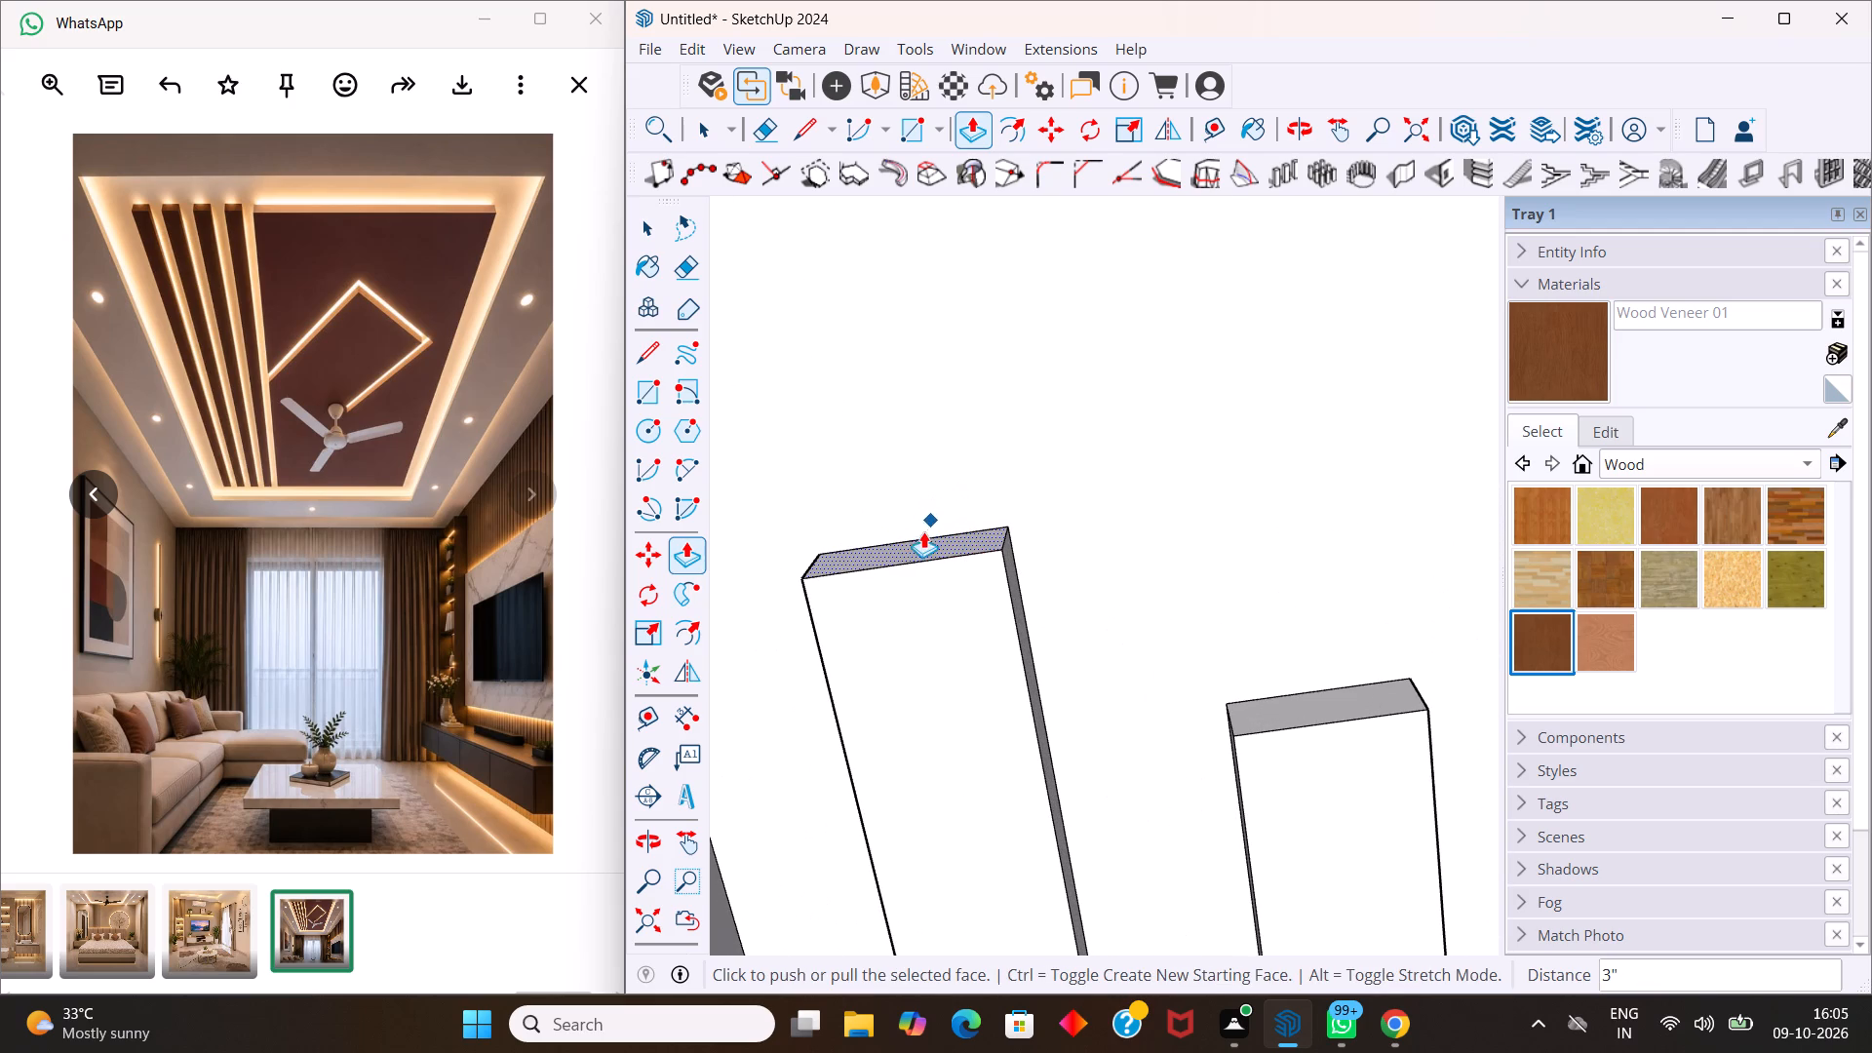
left_click_drag(923, 537, 927, 511)
key("3")
key("Return")
Extend the far end of the strip nearest the side wall by a further 3" toward the recess's end wall.
scroll(927, 511, "down", 14)
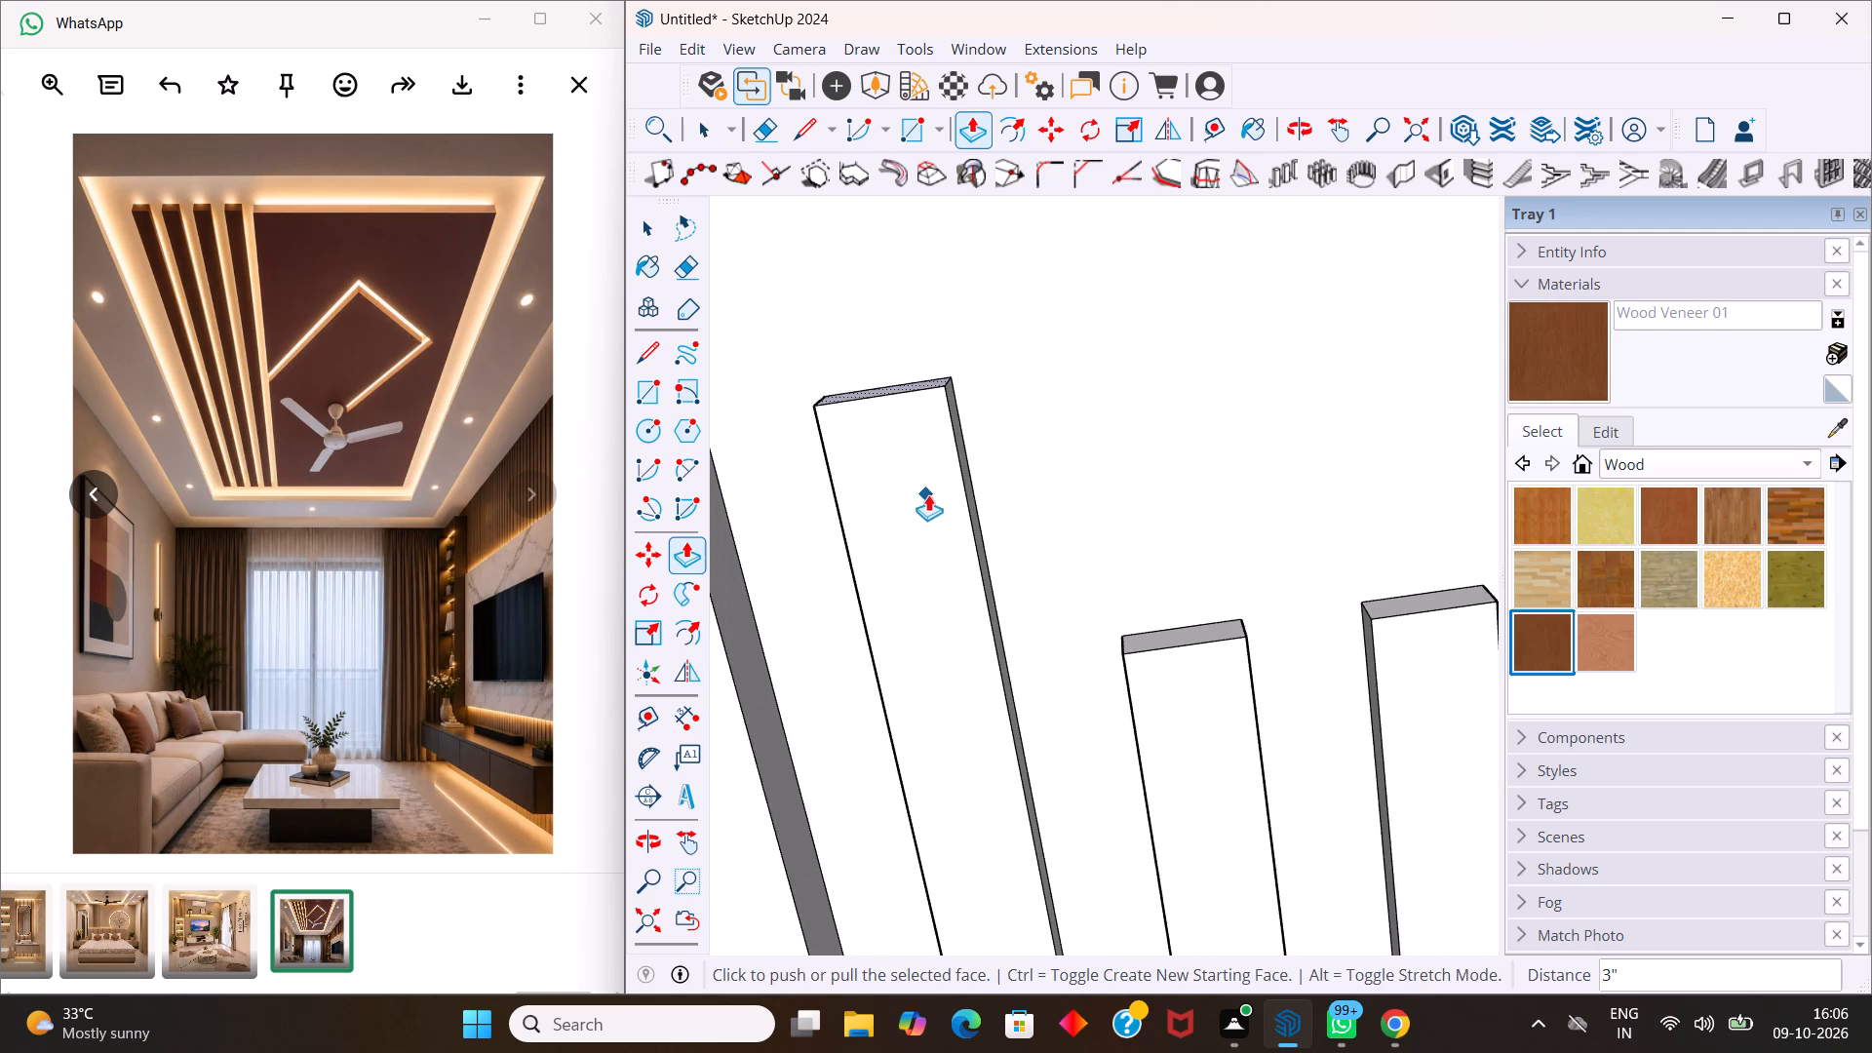
scroll(928, 494, "down", 16)
scroll(979, 429, "down", 19)
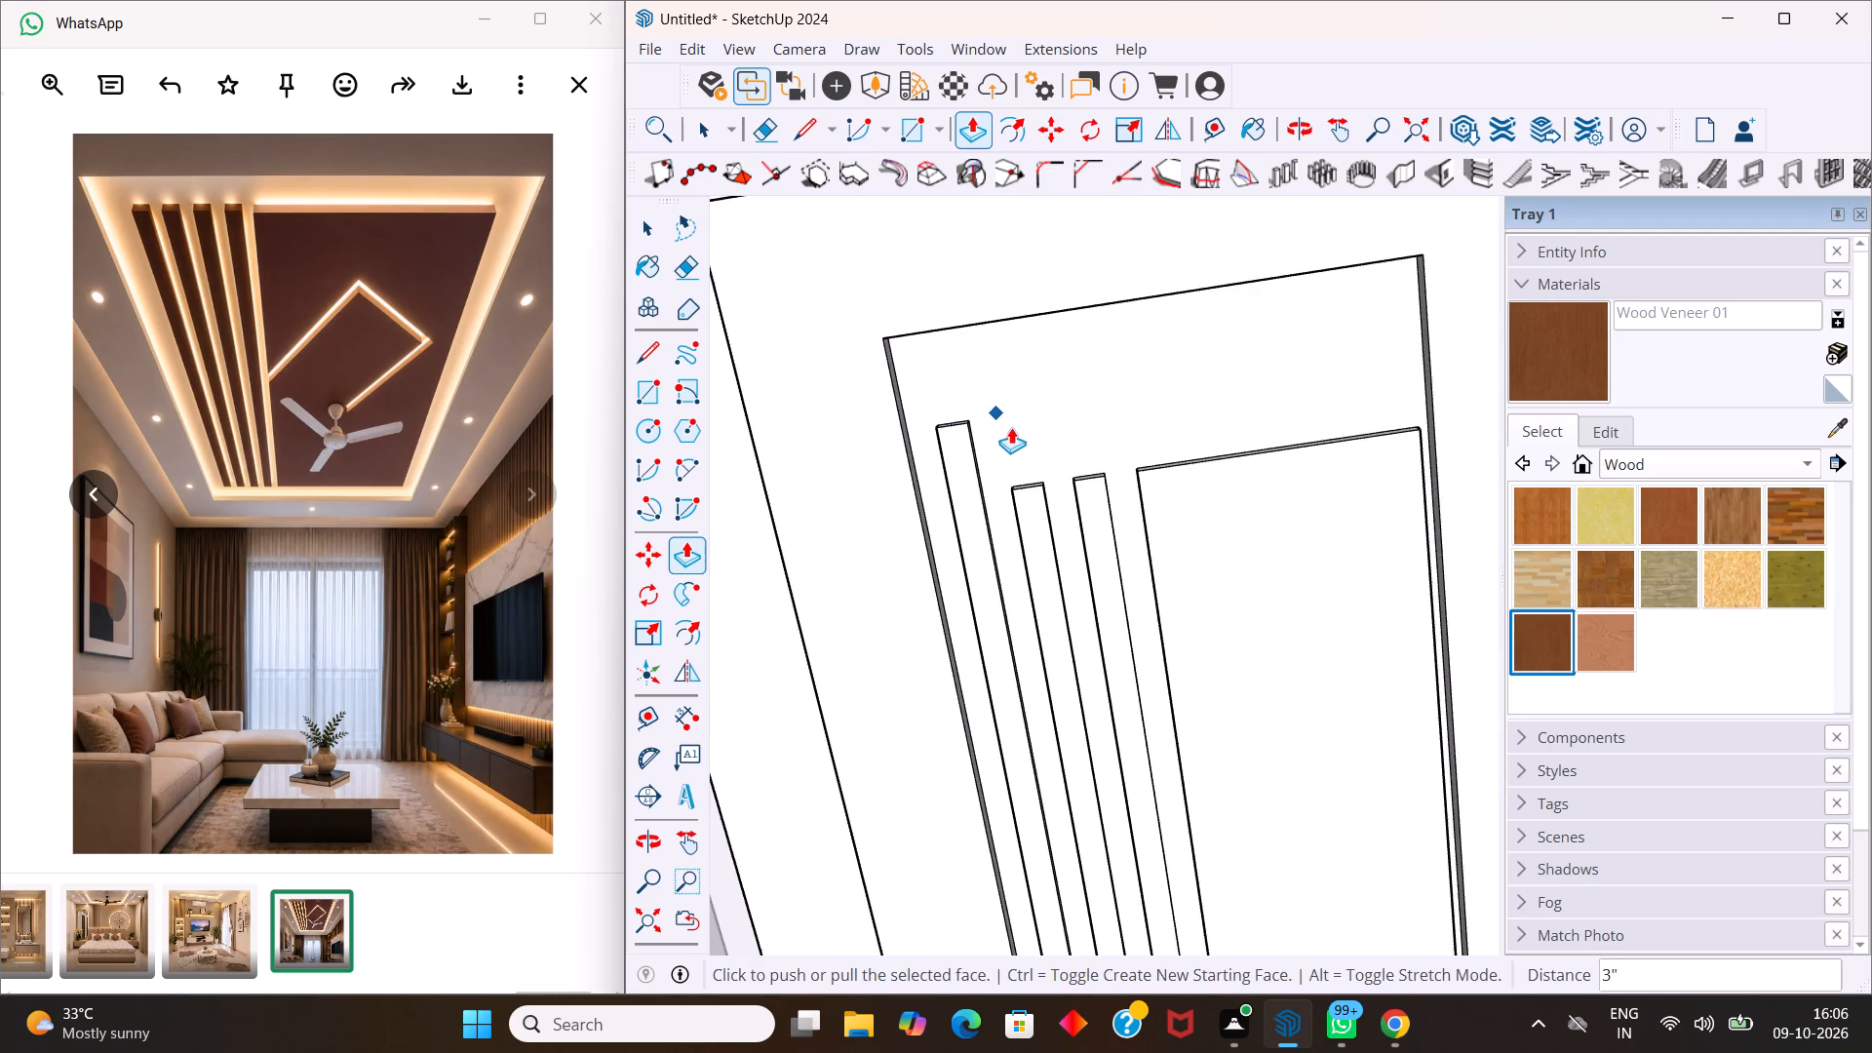
scroll(1020, 430, "down", 5)
middle_click_drag(1007, 534, 1034, 408)
scroll(1010, 525, "up", 1)
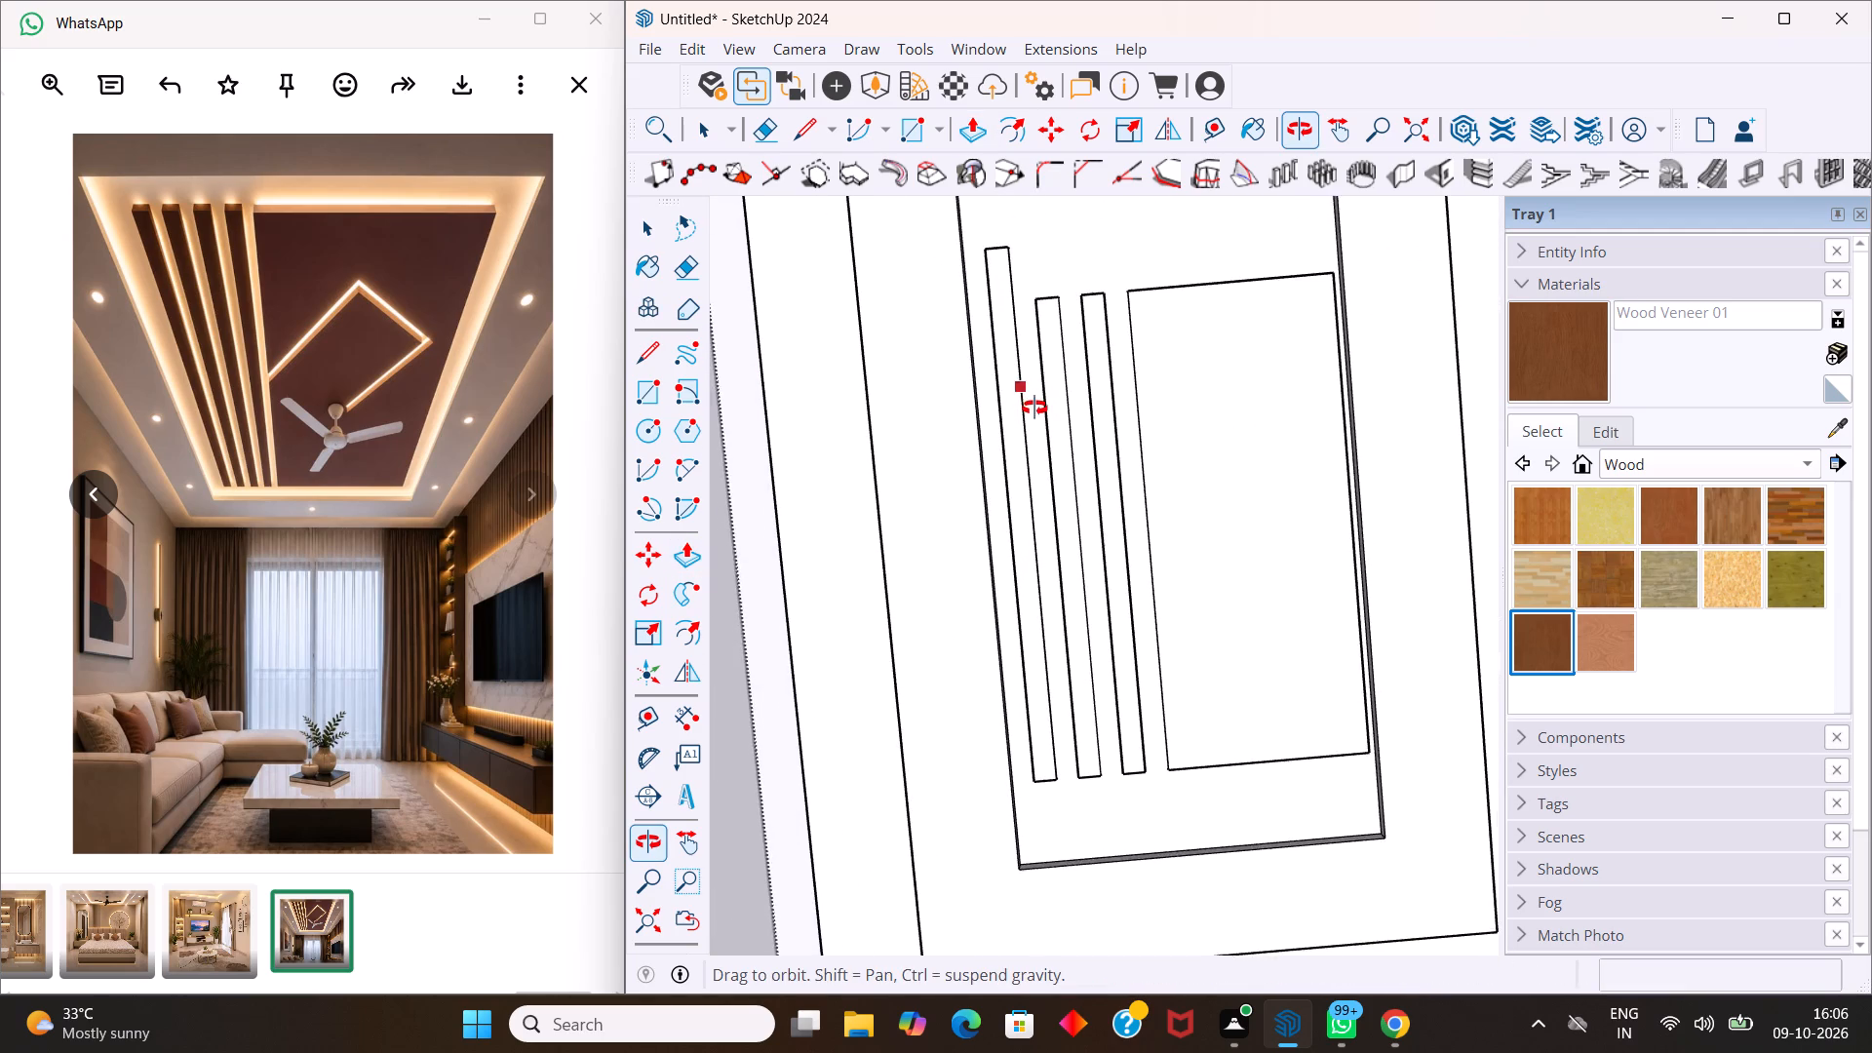
middle_click_drag(1034, 408, 1030, 501)
scroll(1005, 274, "up", 8)
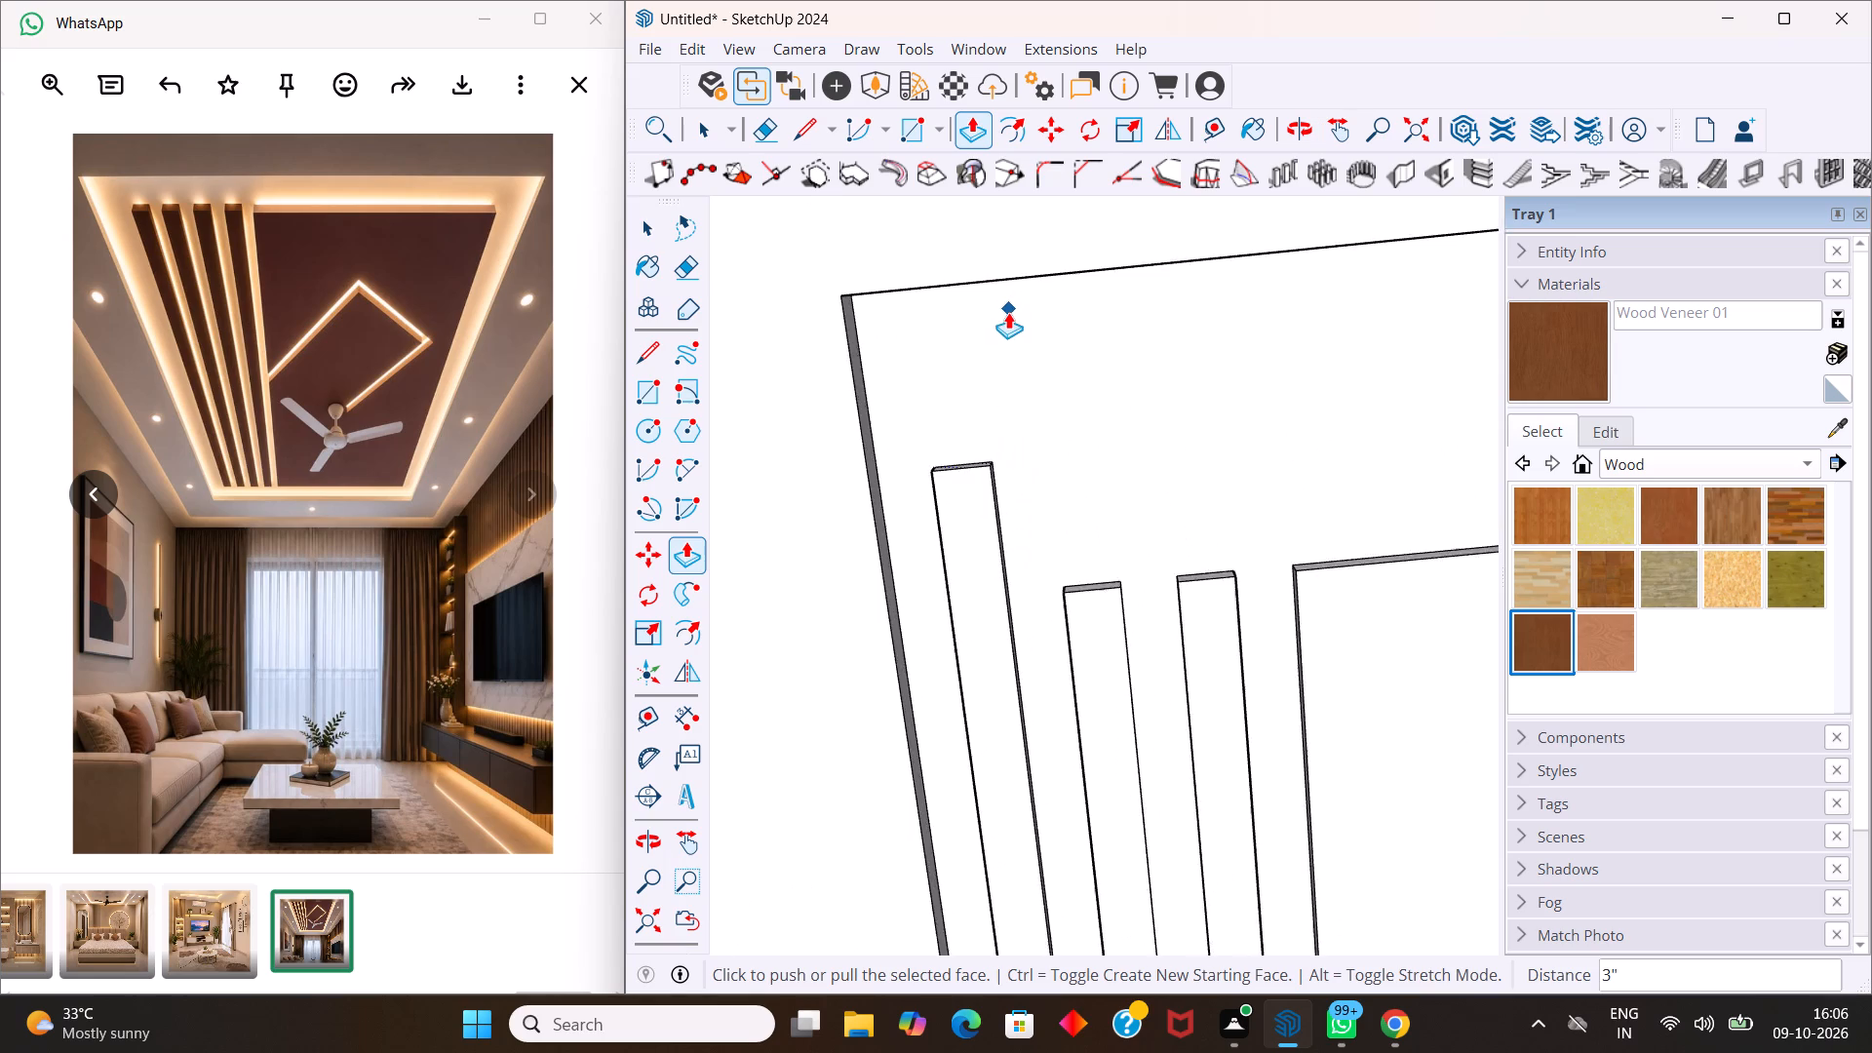
scroll(1008, 312, "up", 9)
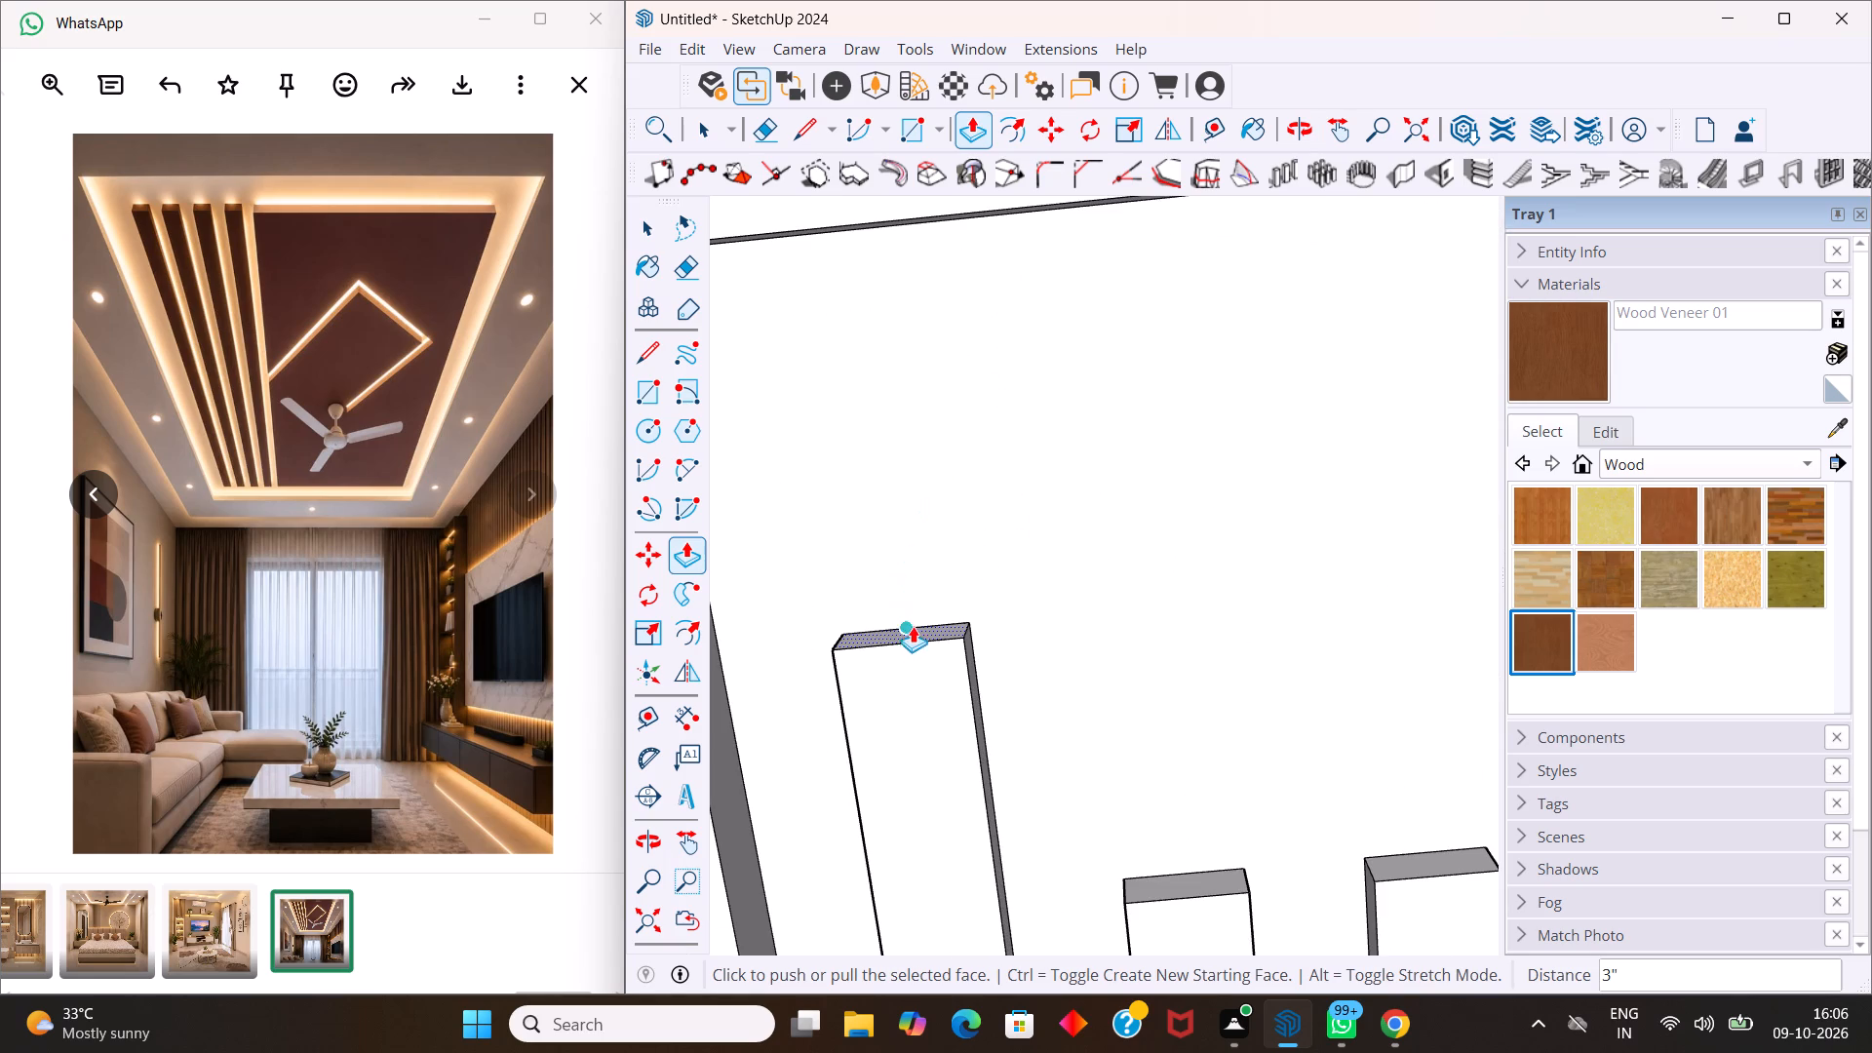
left_click_drag(913, 621, 919, 570)
key("3")
key("Return")
Push/Pull the far end face of the middle raised strip outward by 9".
scroll(918, 539, "down", 5)
scroll(912, 493, "down", 19)
scroll(951, 388, "down", 12)
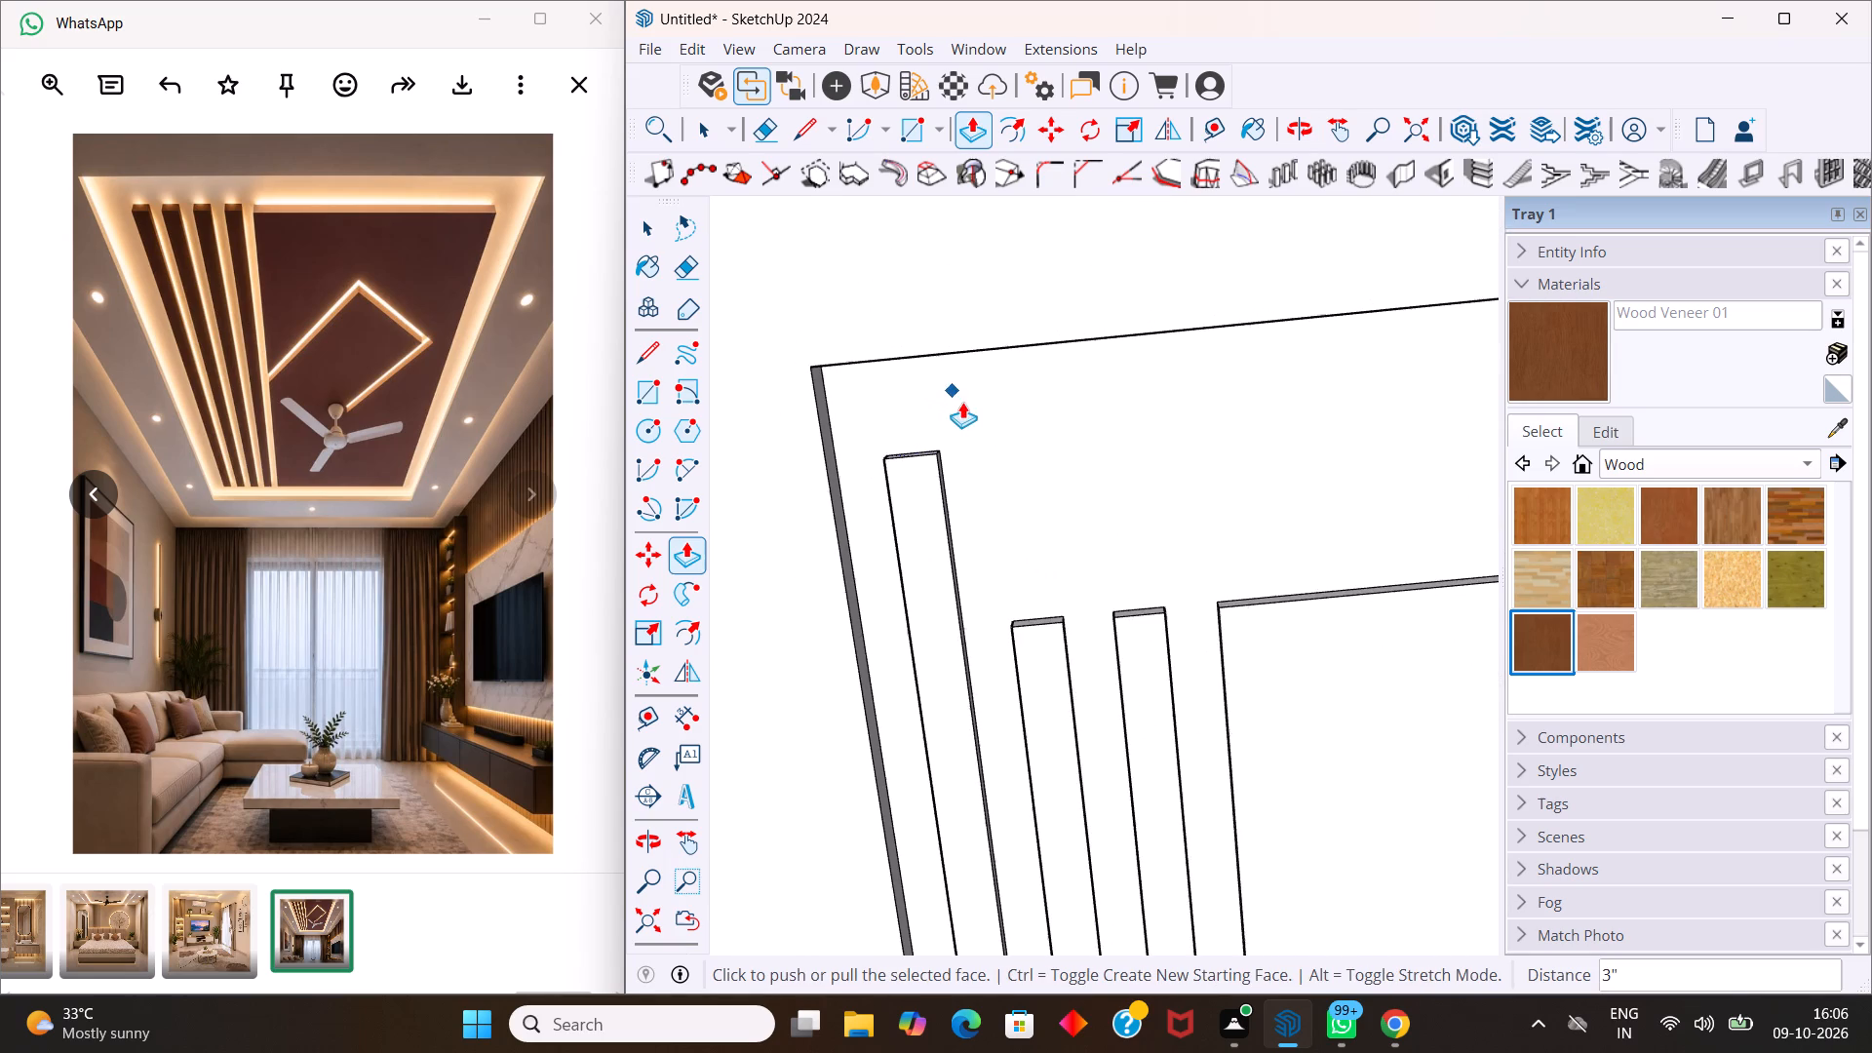
scroll(963, 384, "down", 19)
scroll(991, 369, "down", 11)
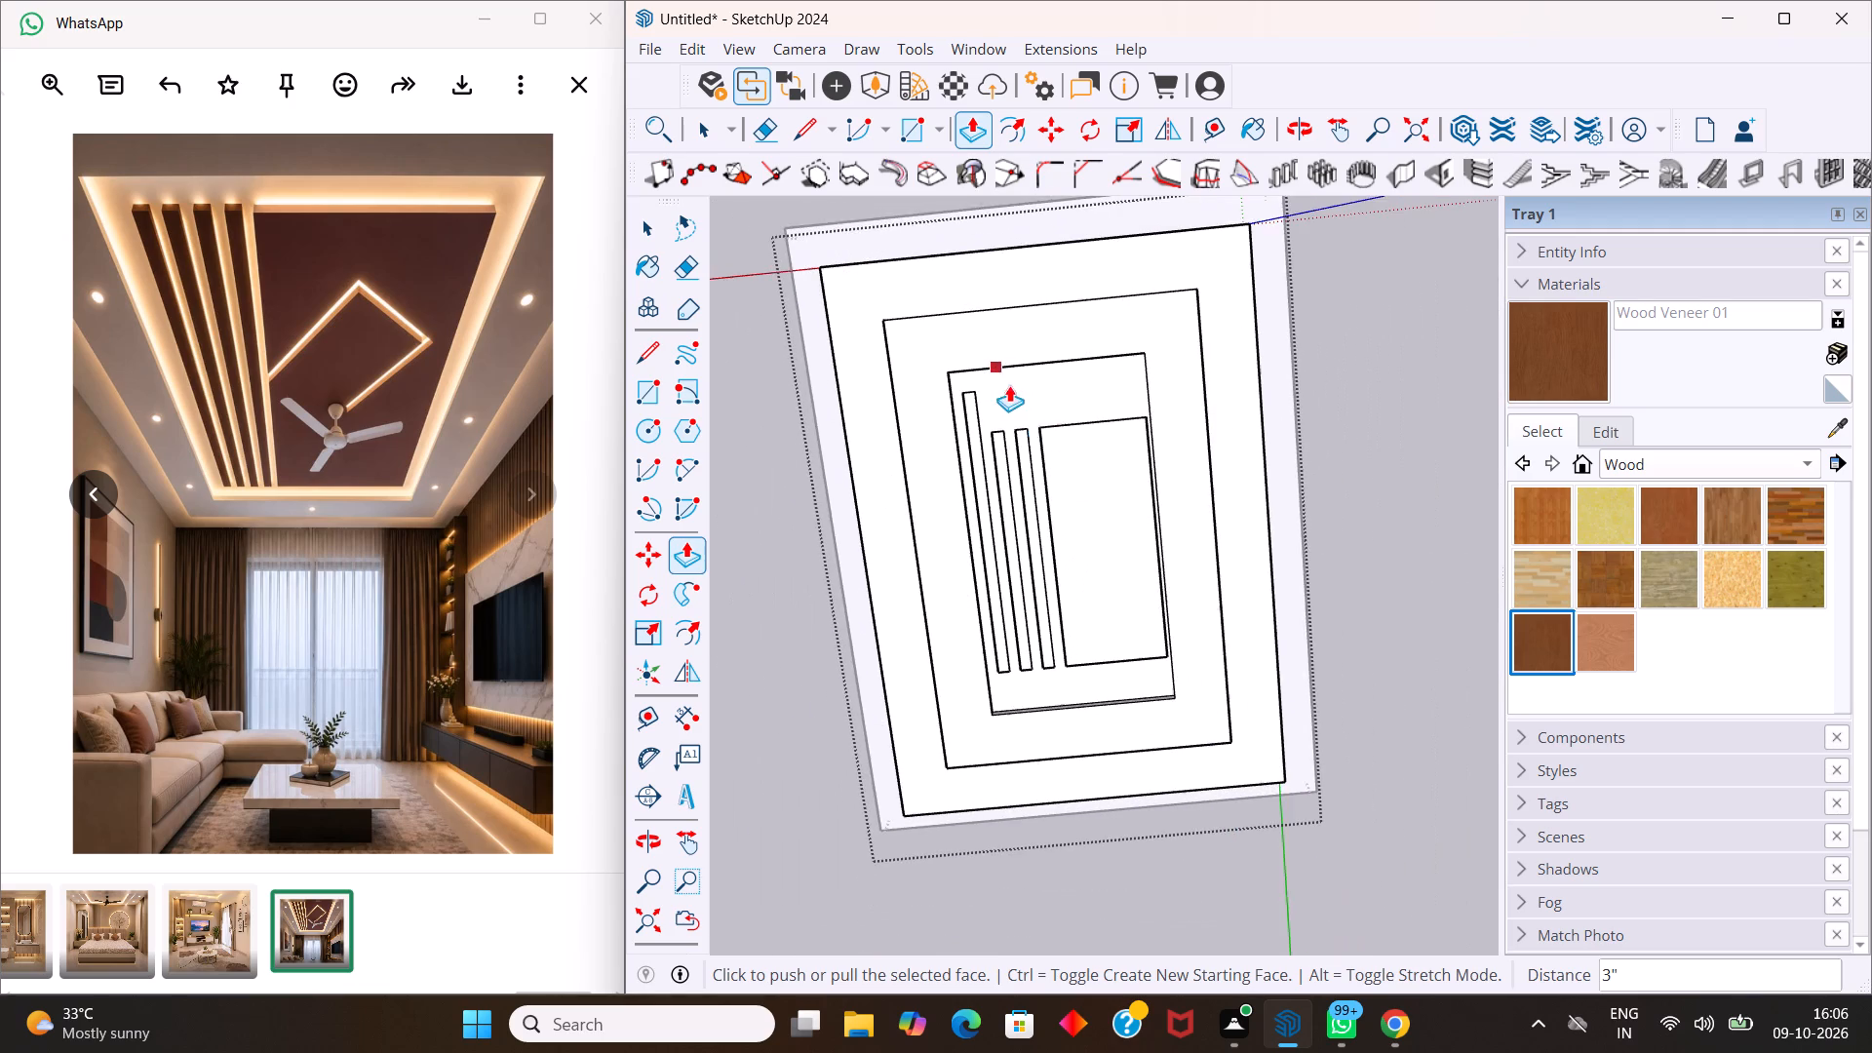
scroll(1097, 440, "down", 5)
middle_click_drag(1096, 546, 1014, 462)
scroll(1012, 458, "up", 10)
scroll(1022, 367, "up", 14)
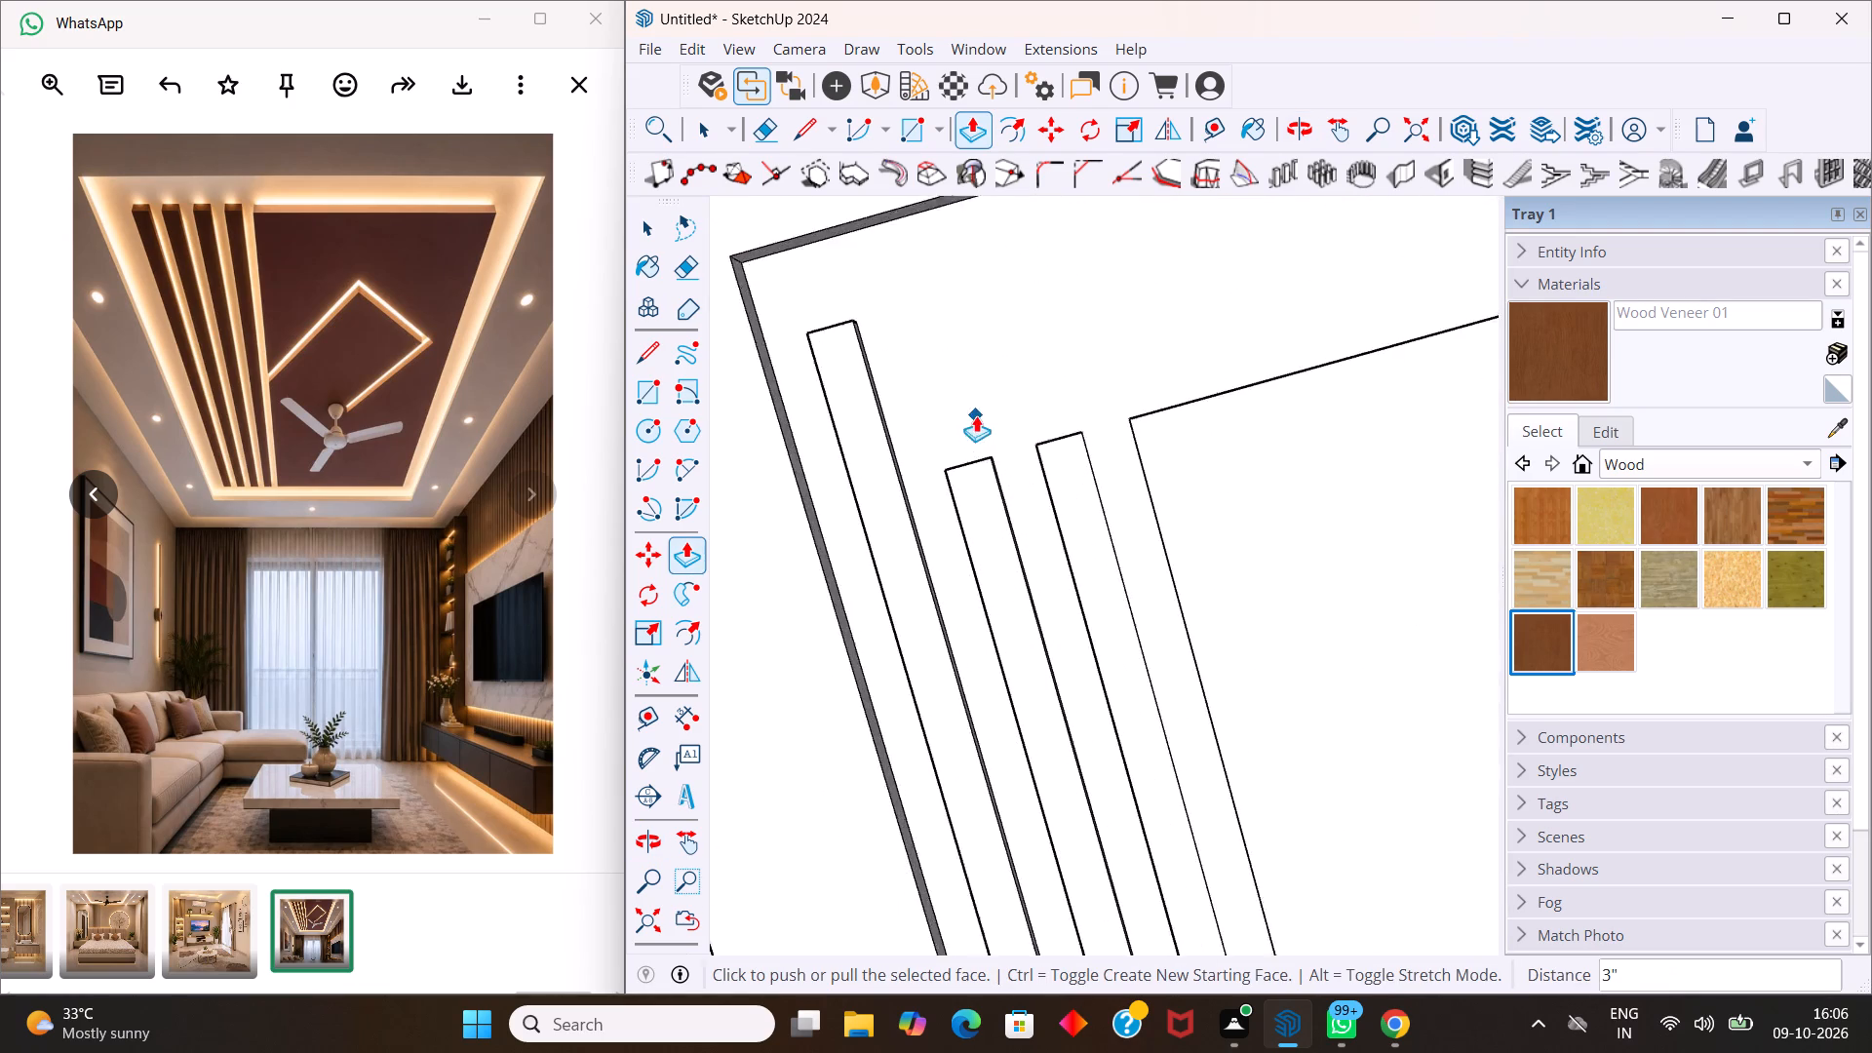
scroll(976, 415, "up", 6)
middle_click_drag(967, 426, 1049, 626)
scroll(1032, 538, "up", 4)
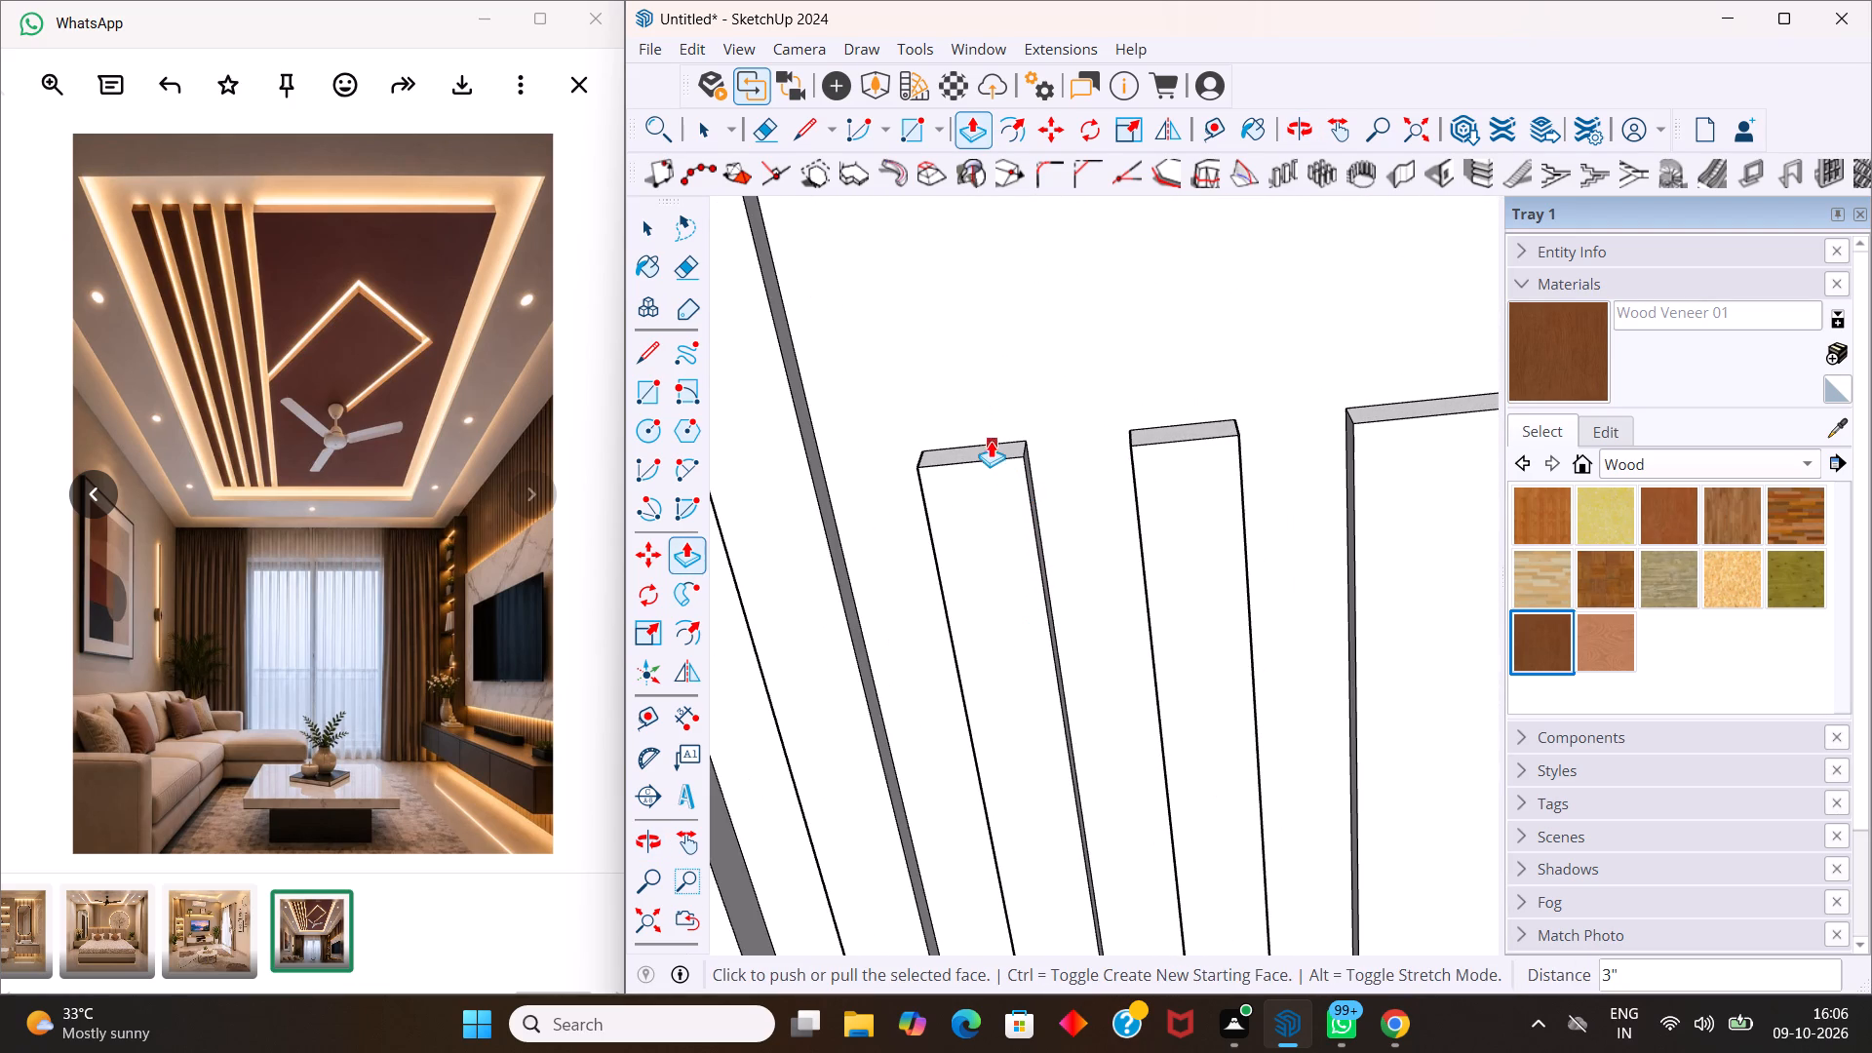
scroll(991, 437, "up", 10)
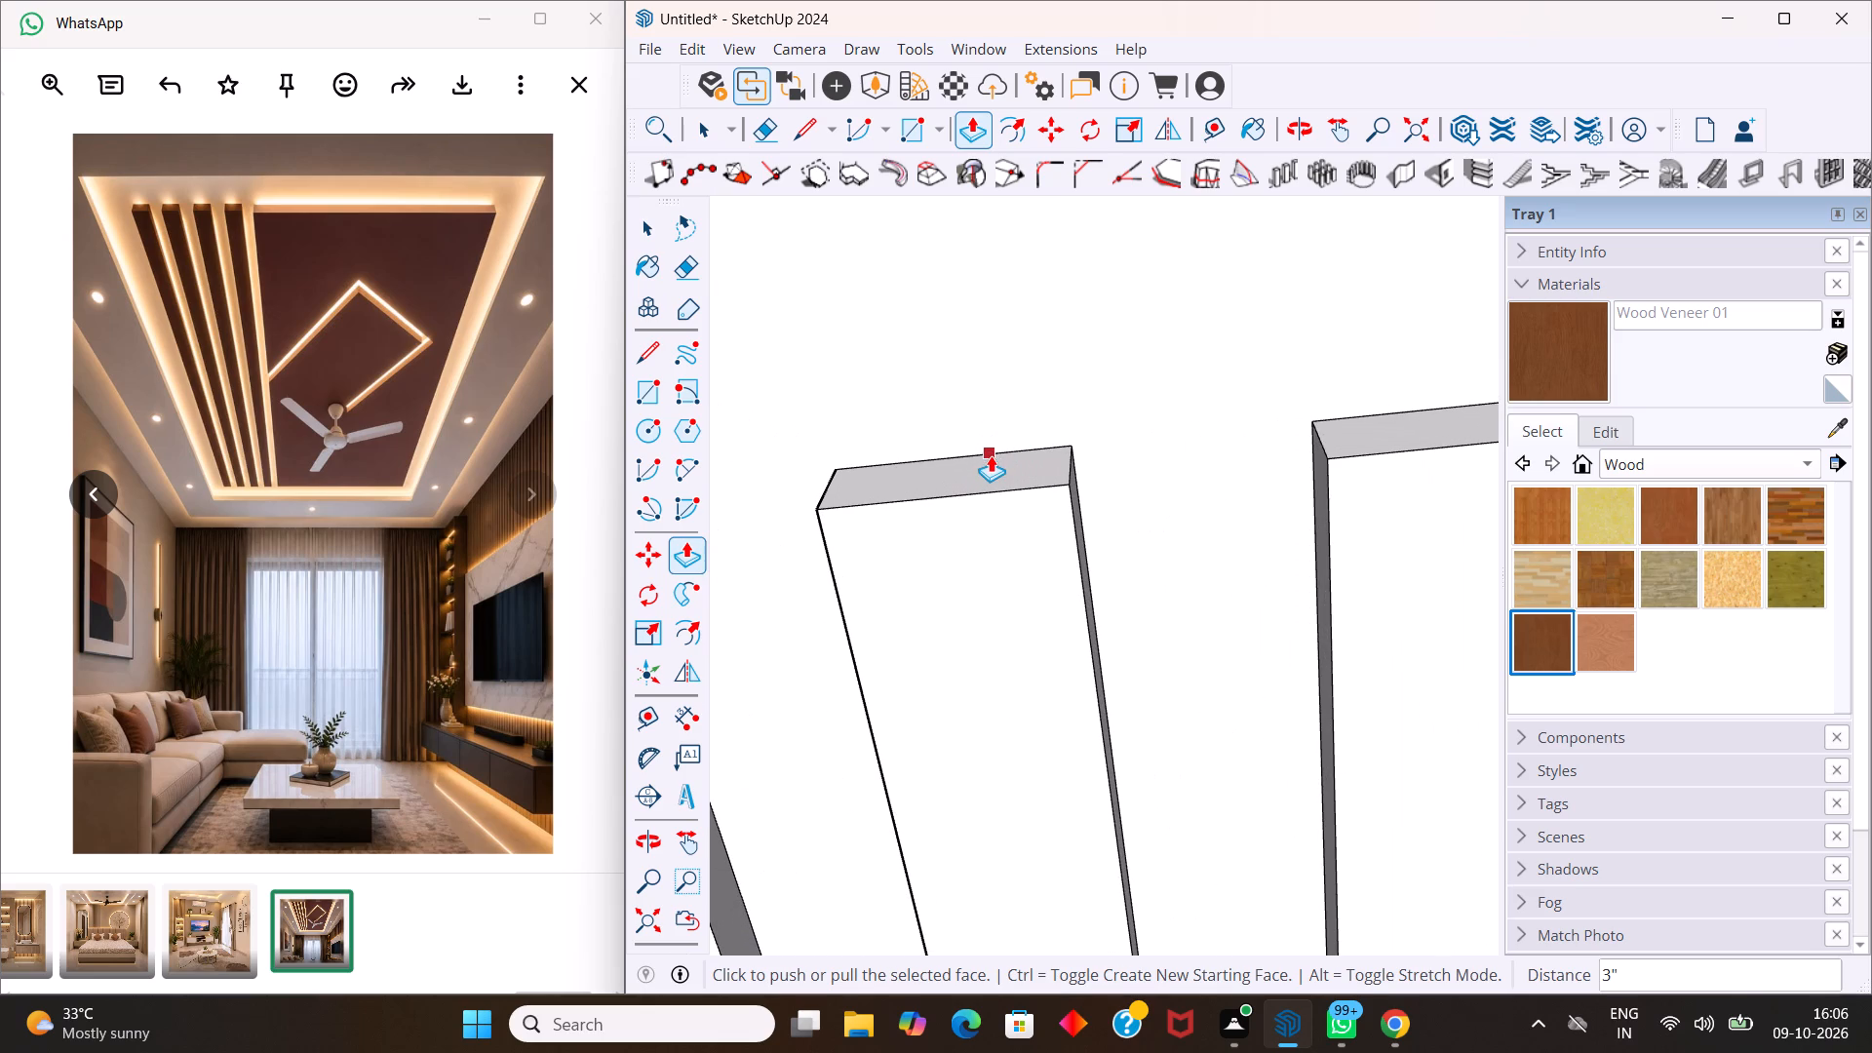
key("space")
left_click(991, 465)
key("p")
left_click_drag(992, 467, 990, 434)
key("9")
key("Return")
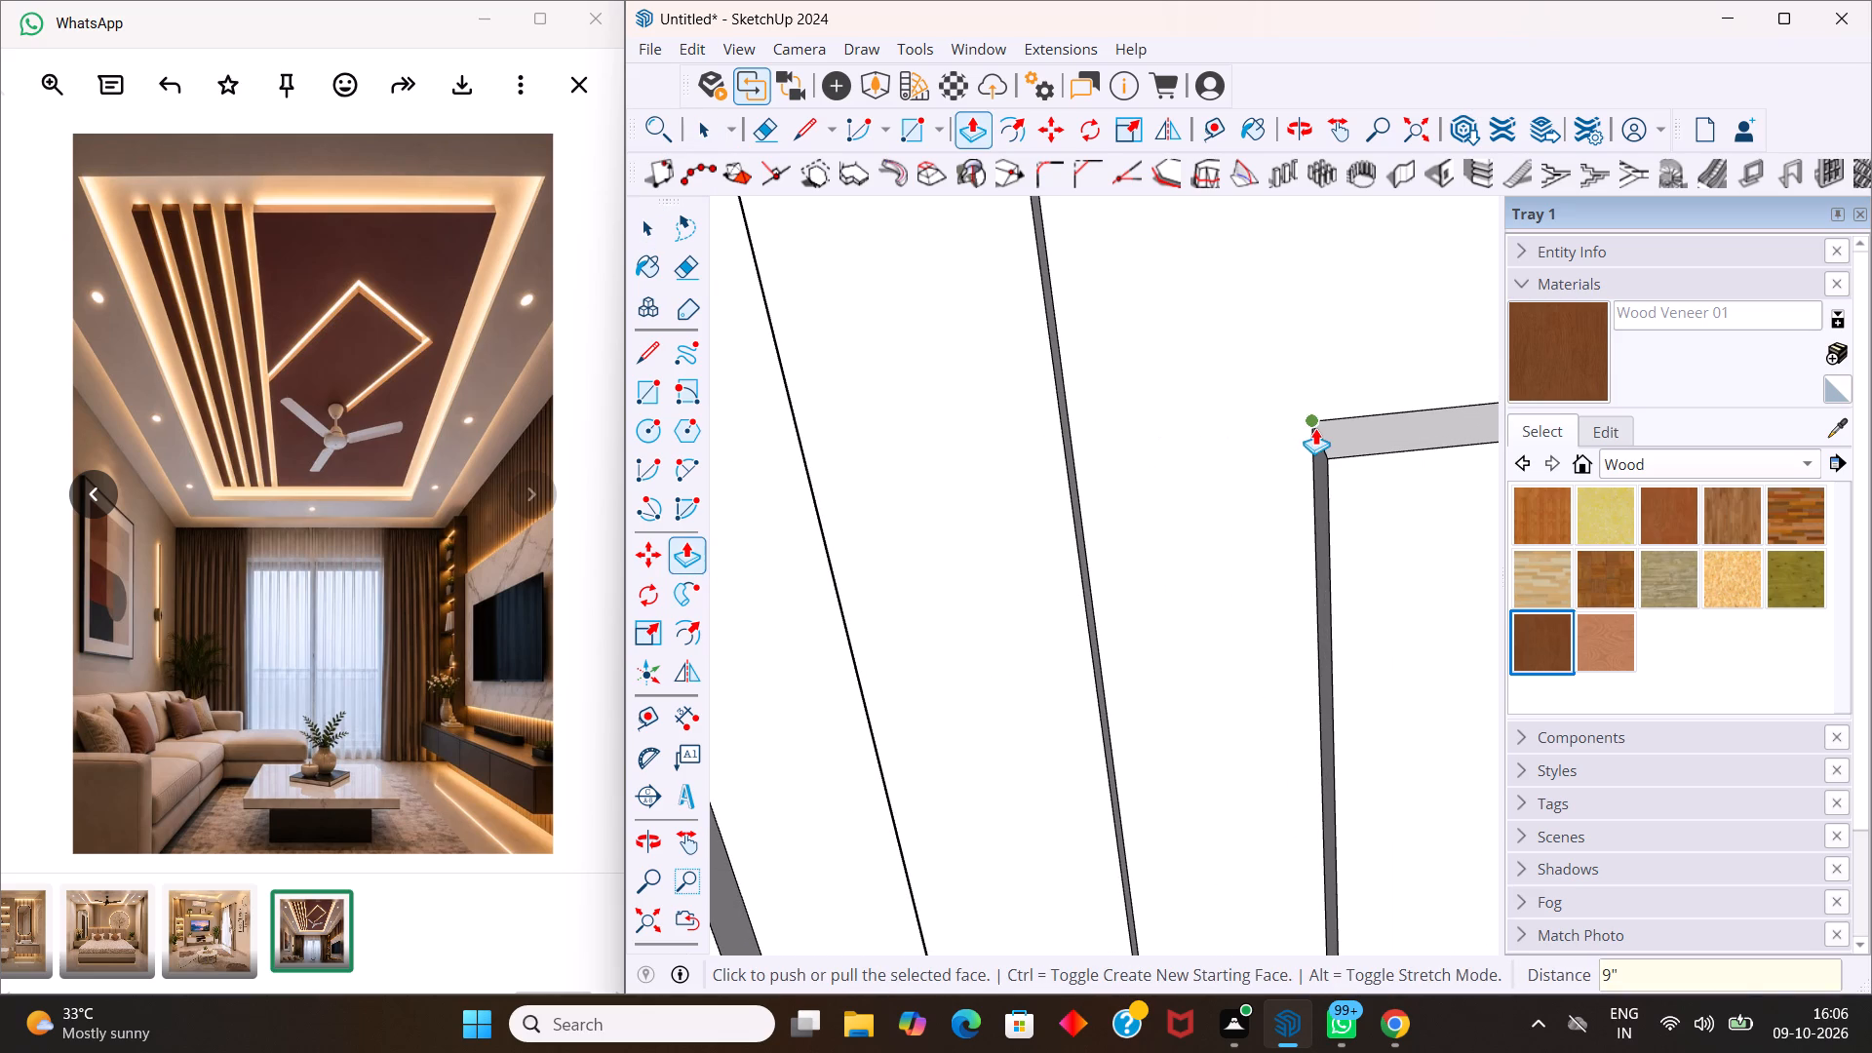
Push/Pull the far end face of the raised strip nearest the panel outward by 9".
key("space")
left_click(1355, 432)
key("p")
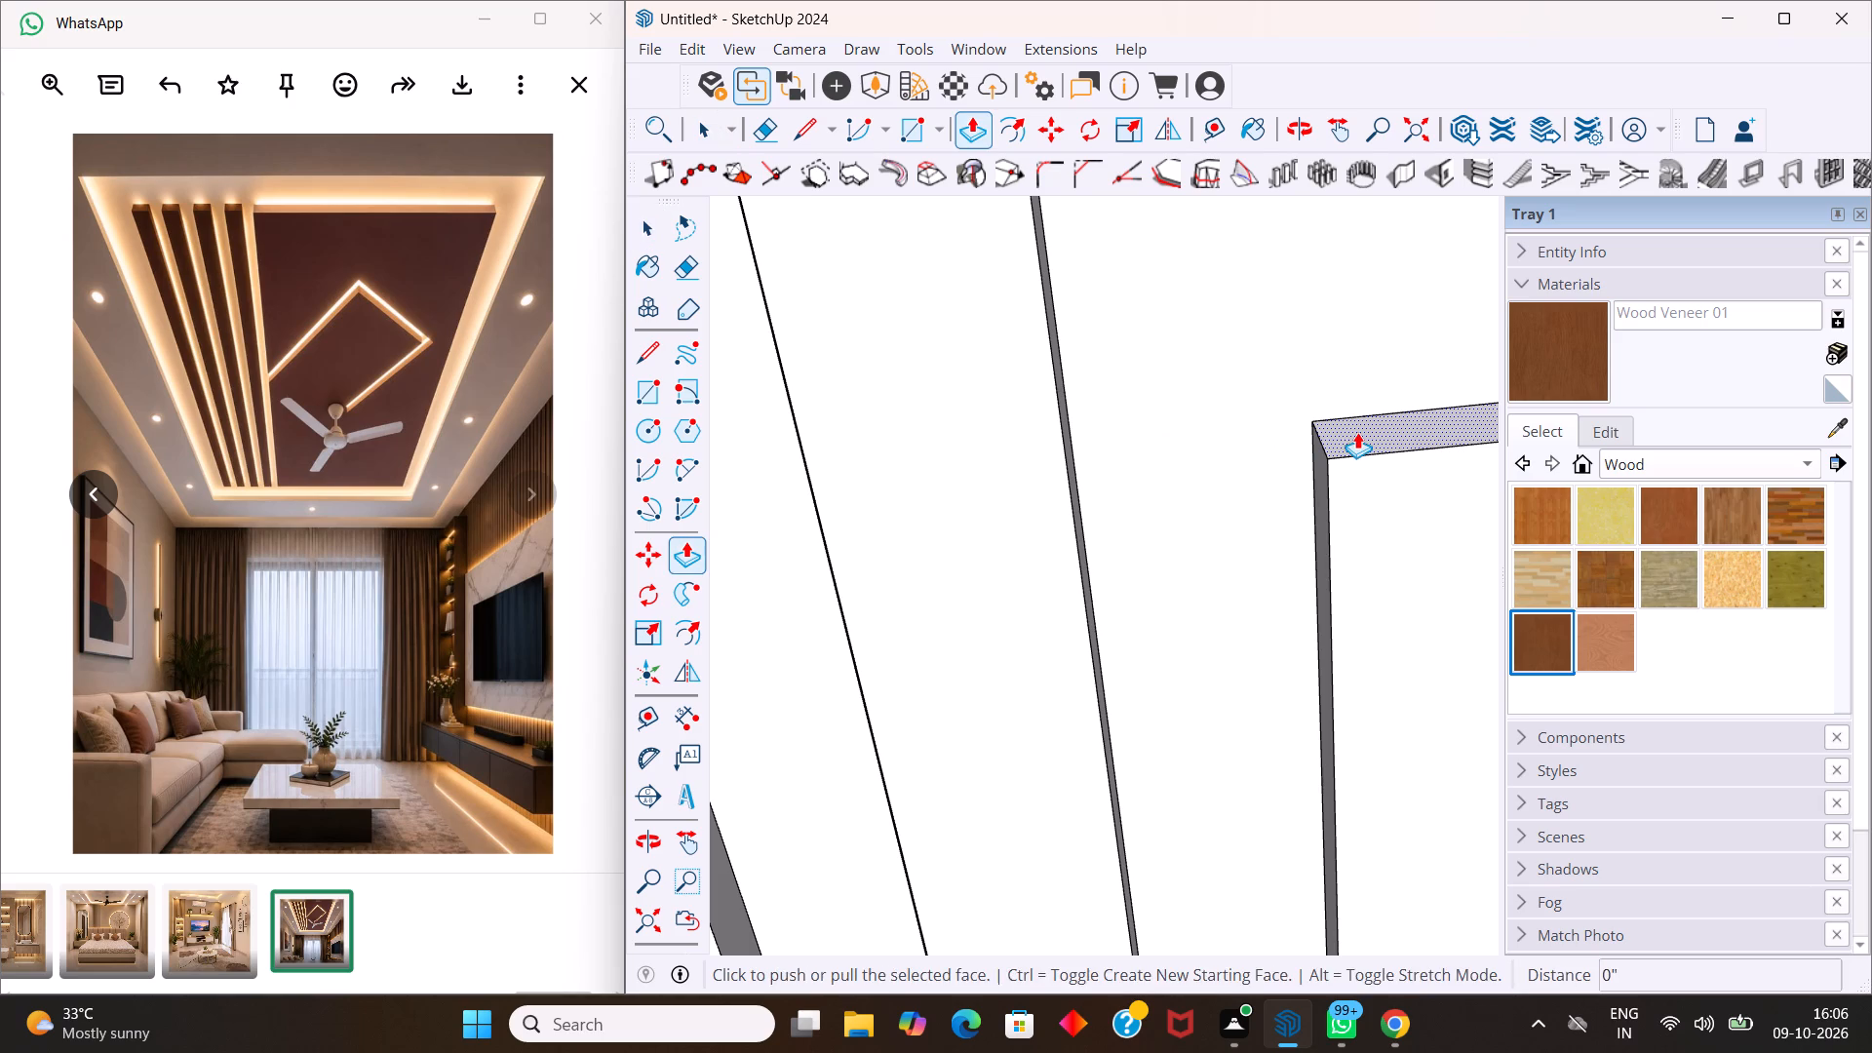
left_click_drag(1357, 432, 1349, 405)
key("9")
key("Return")
key("space")
Push/Pull the large raised panel's far end face outward by 9" toward the recess's end wall.
scroll(1330, 405, "down", 2)
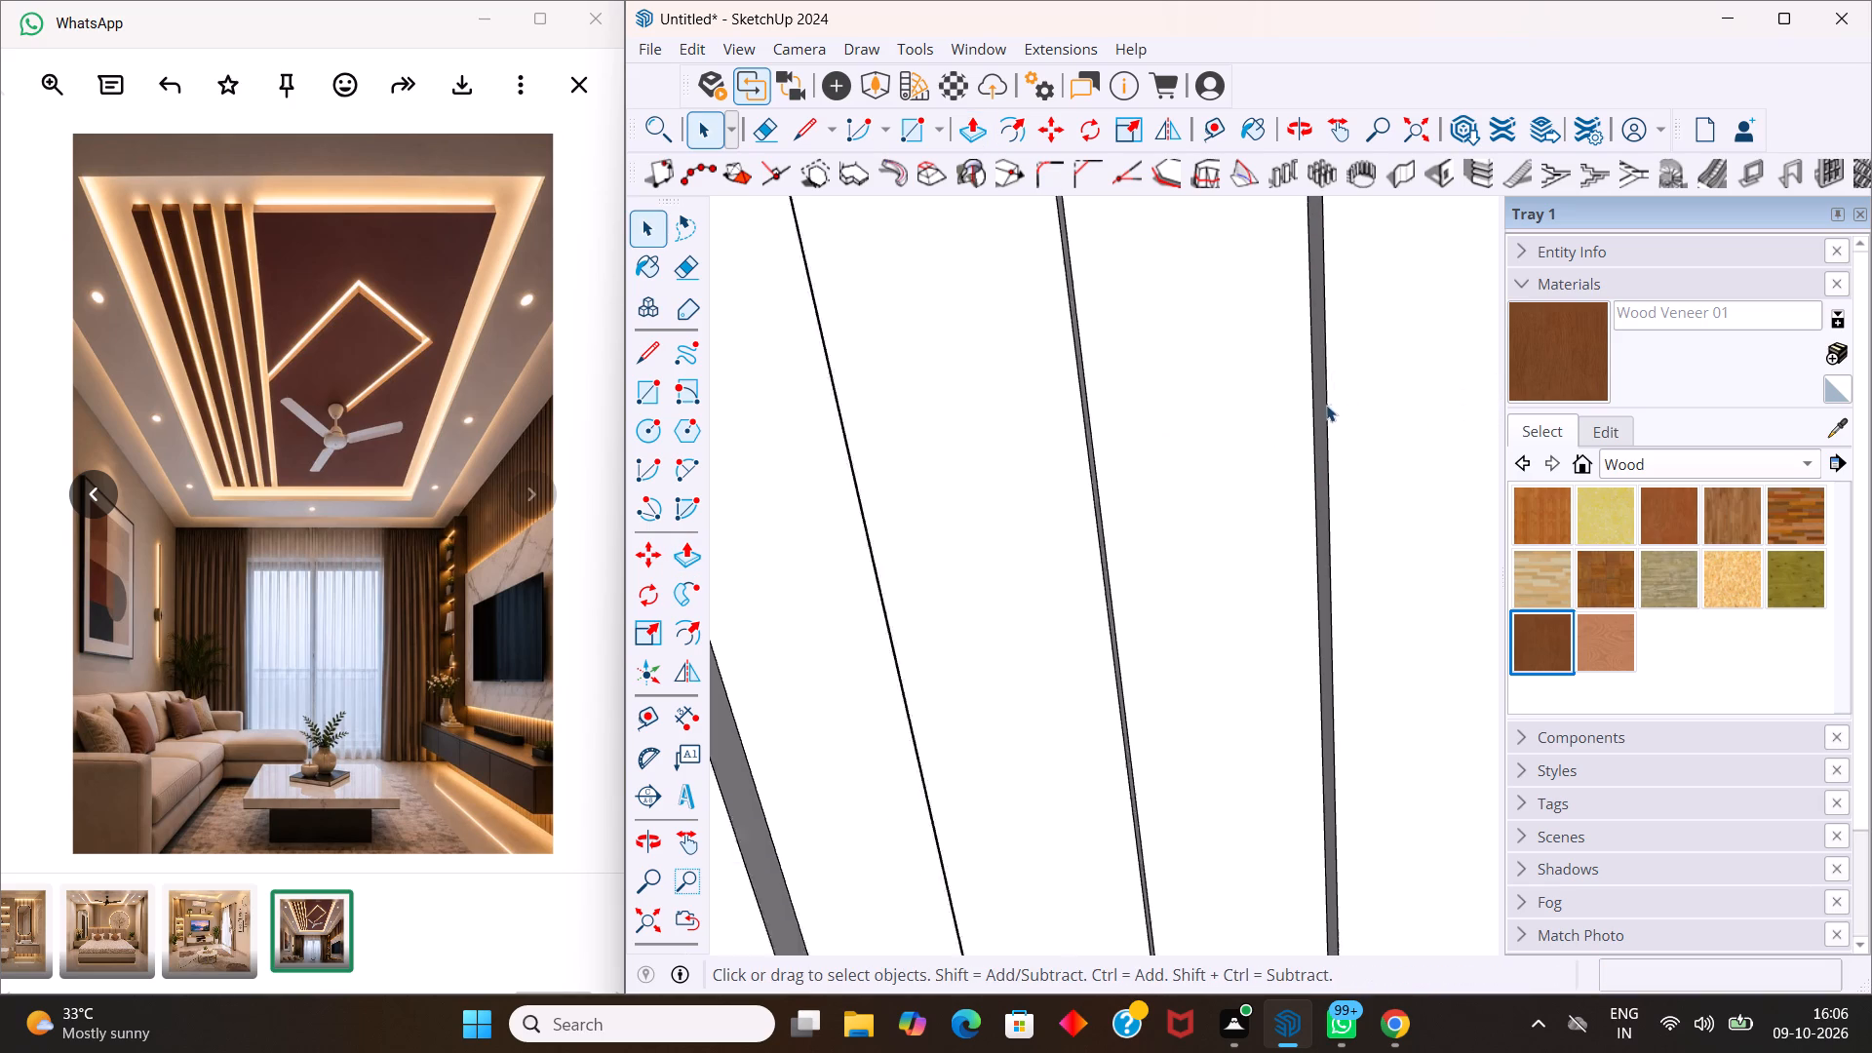
scroll(1326, 405, "down", 10)
scroll(1279, 384, "down", 11)
middle_click_drag(1311, 416, 1281, 370)
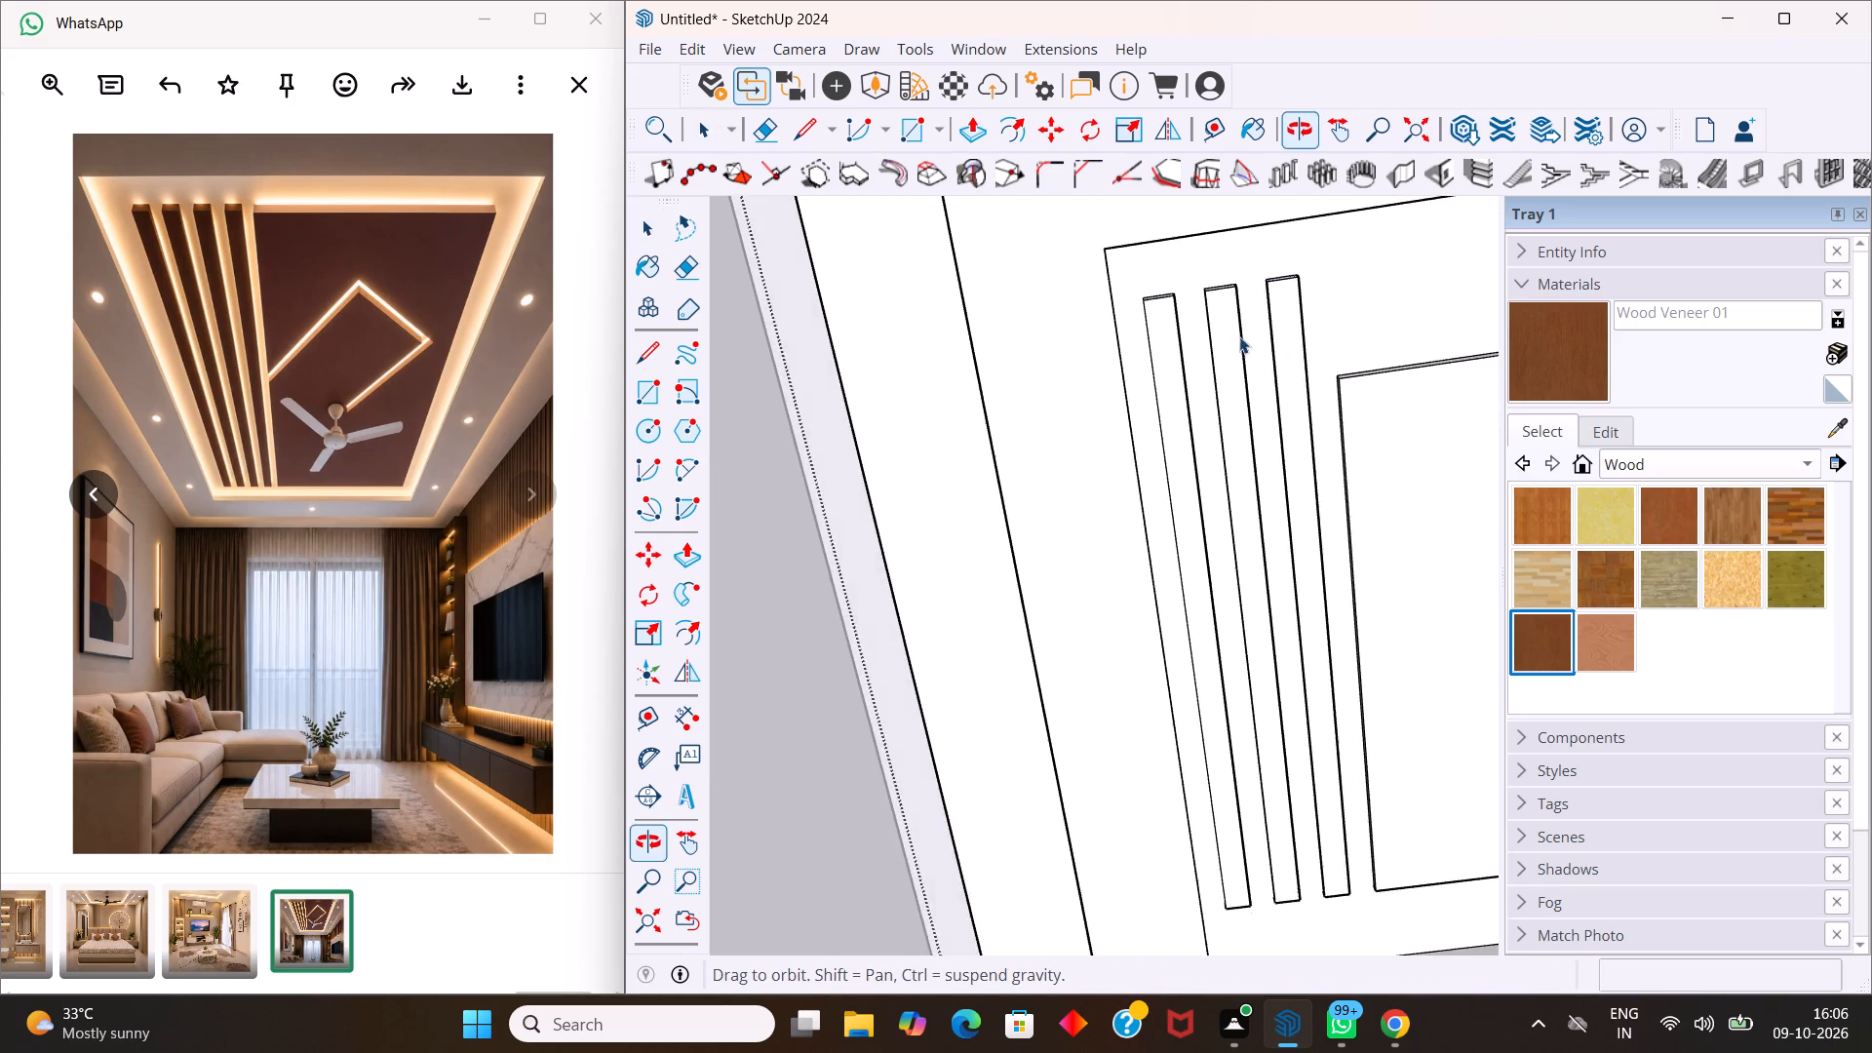
scroll(1237, 334, "down", 11)
middle_click_drag(1311, 528, 1218, 365)
scroll(1191, 349, "down", 7)
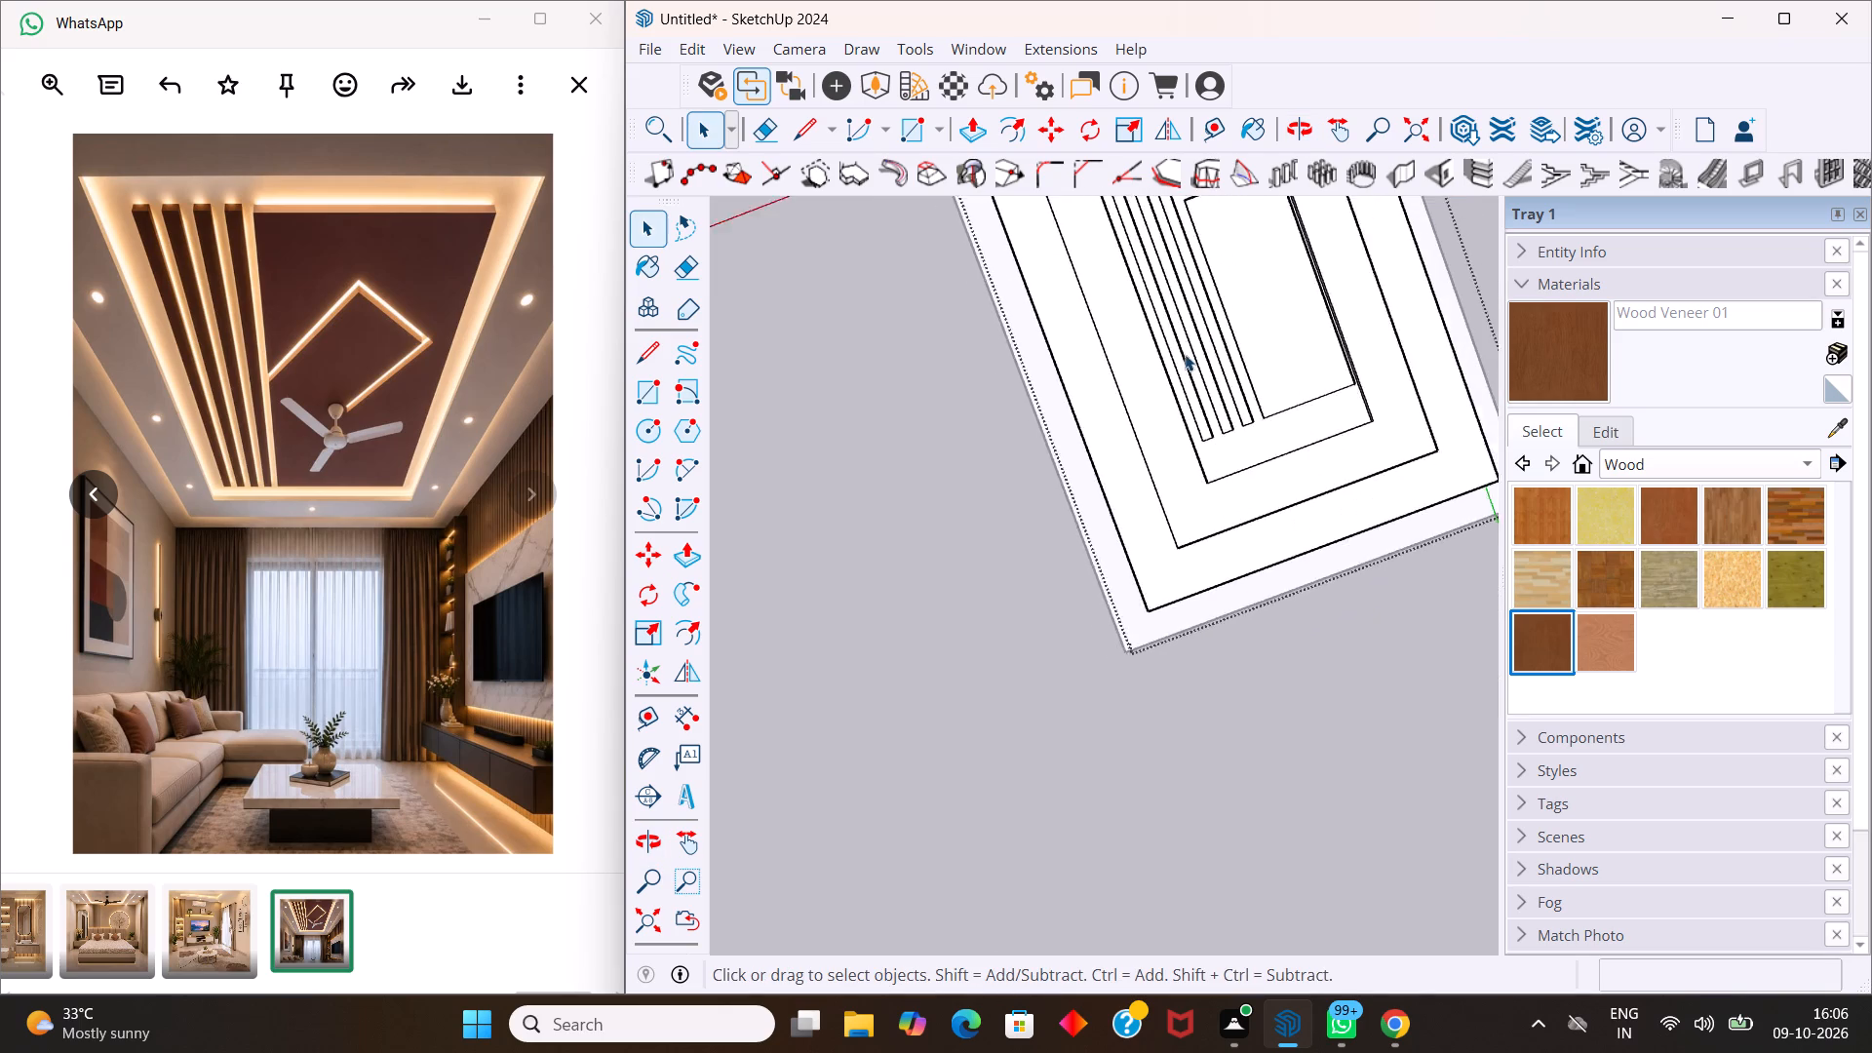
scroll(1185, 354, "down", 6)
middle_click_drag(1306, 396, 1143, 542)
scroll(1175, 488, "up", 2)
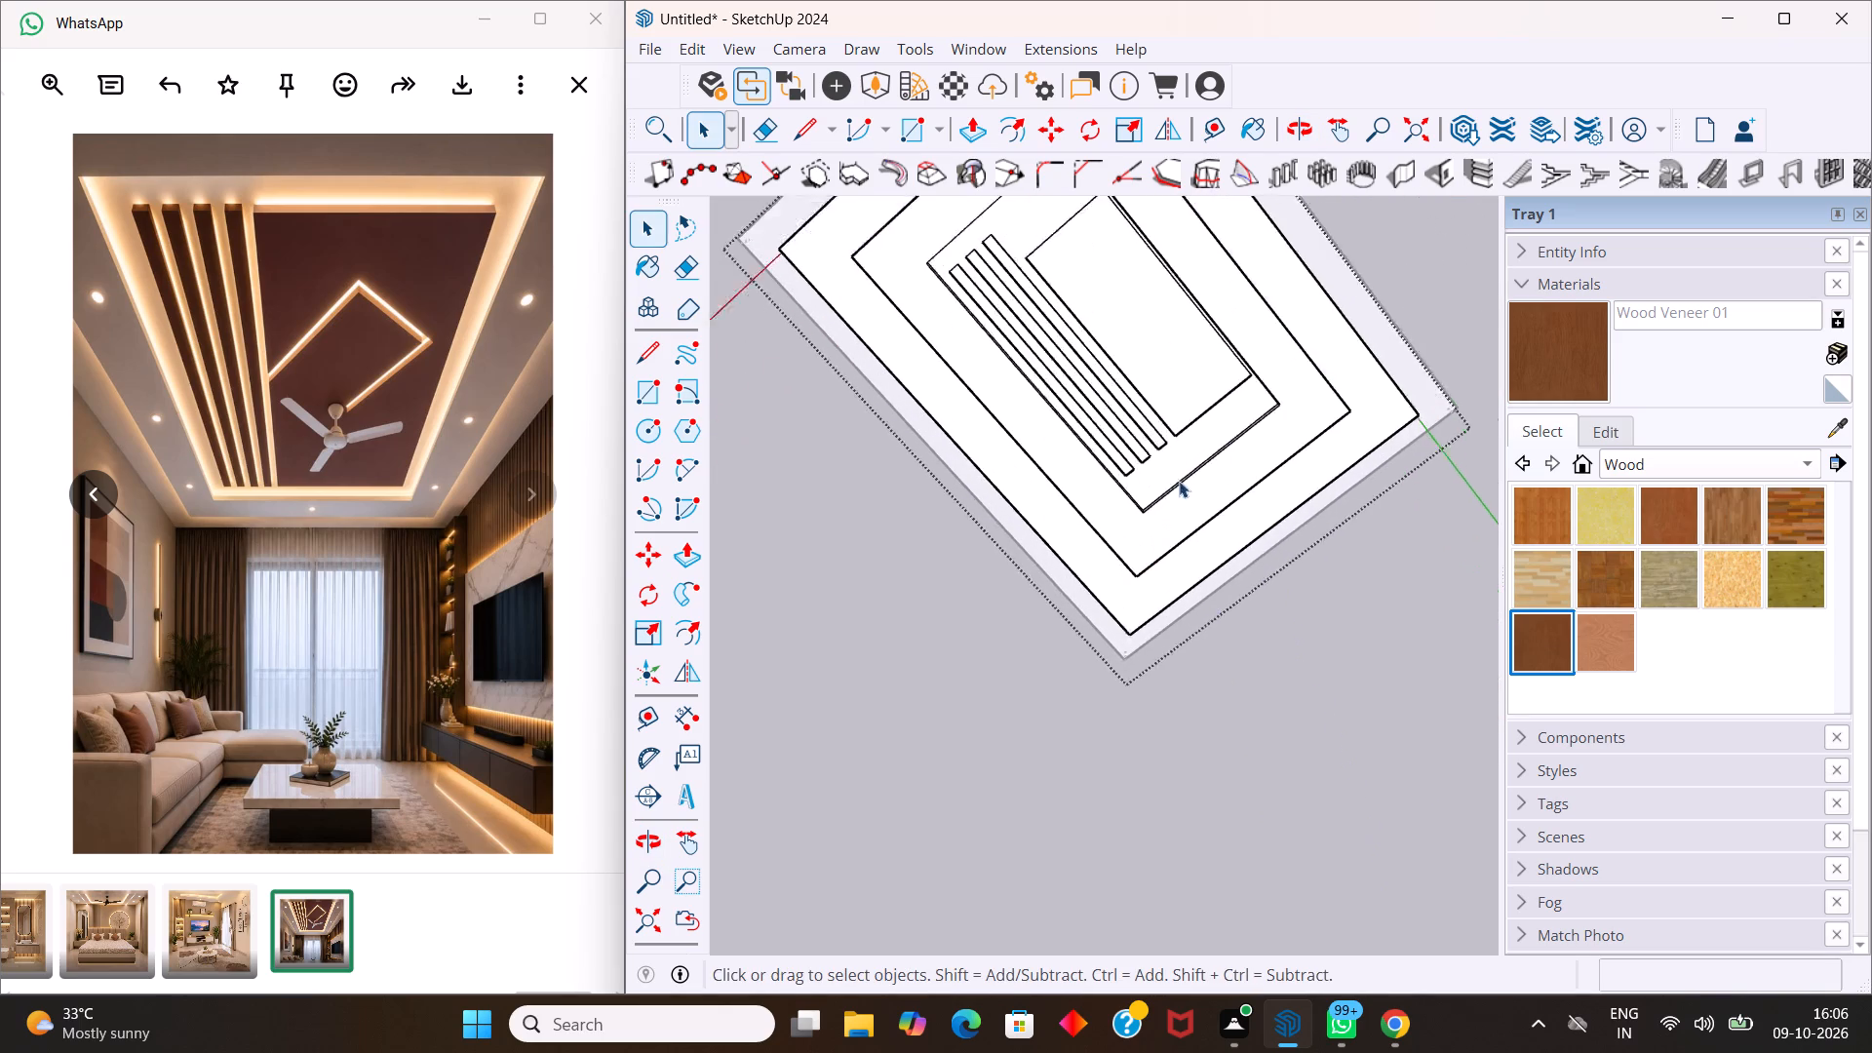
scroll(1179, 481, "up", 2)
middle_click_drag(1183, 466, 1261, 612)
scroll(1147, 386, "up", 14)
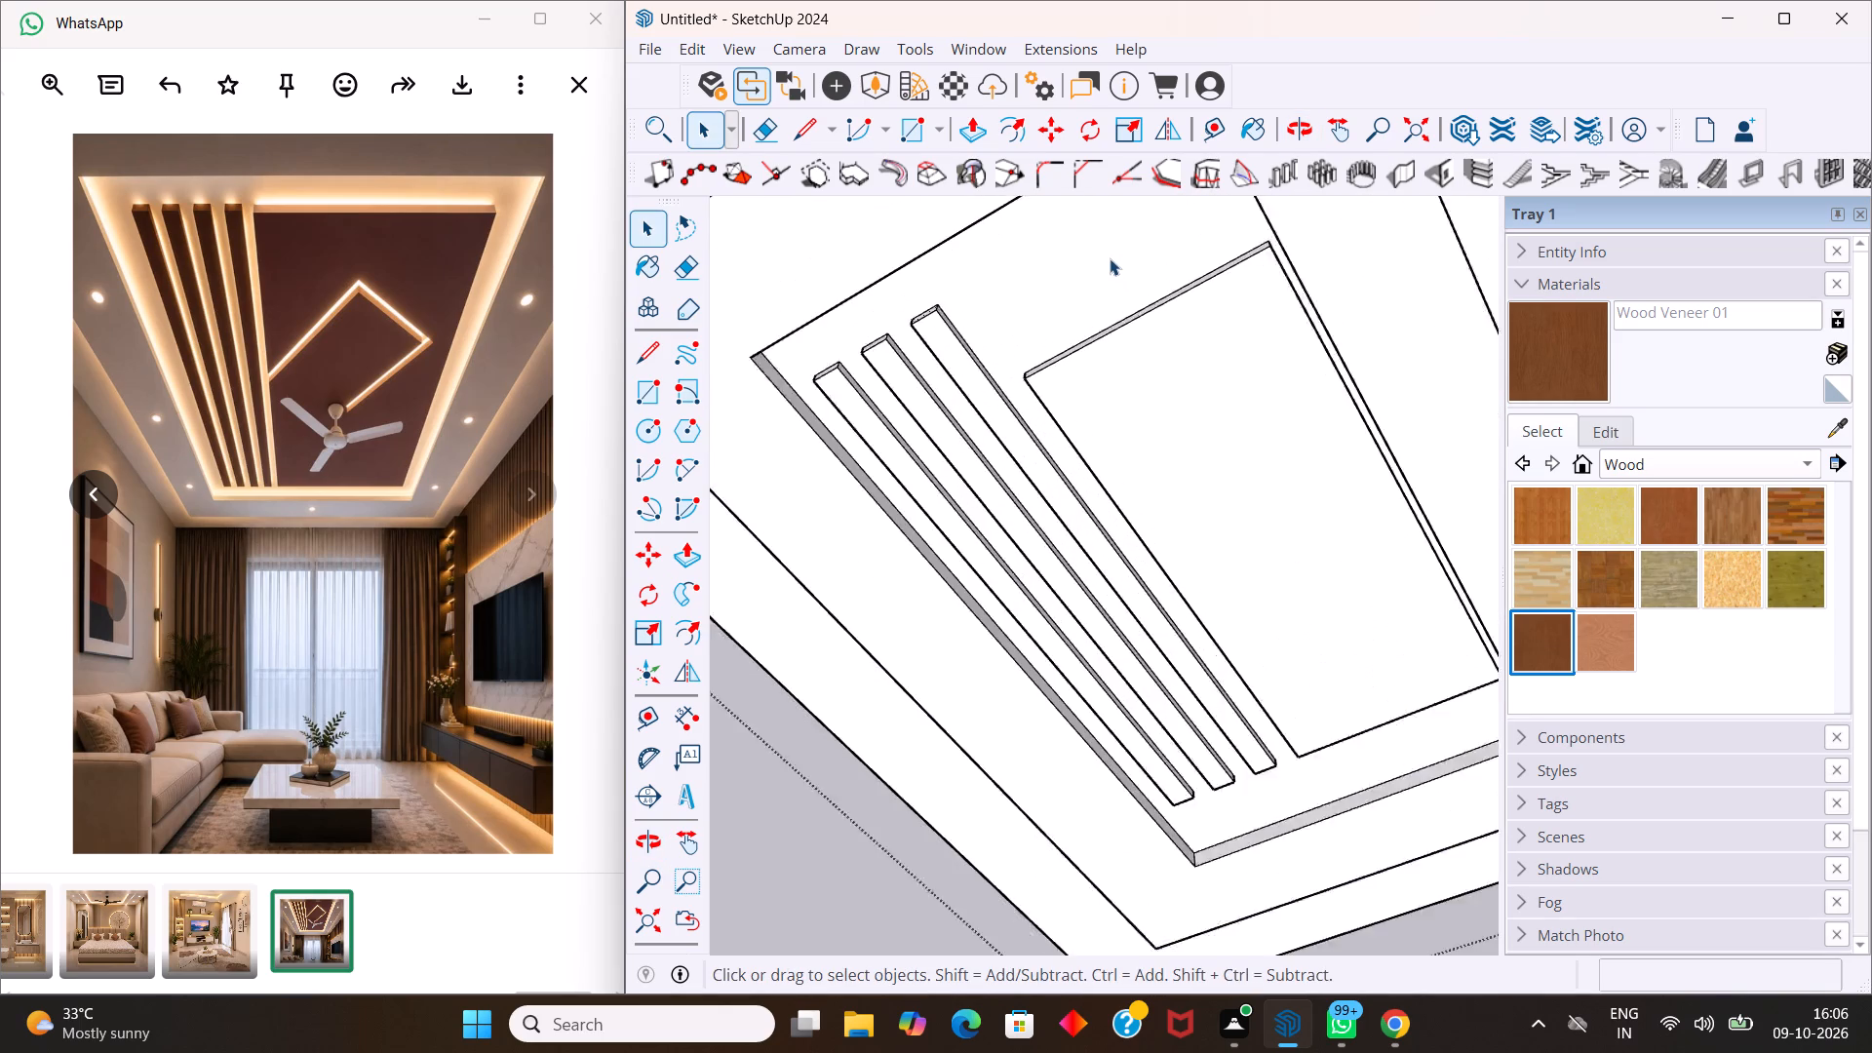
scroll(1117, 260, "up", 5)
scroll(1164, 330, "up", 5)
left_click(1172, 339)
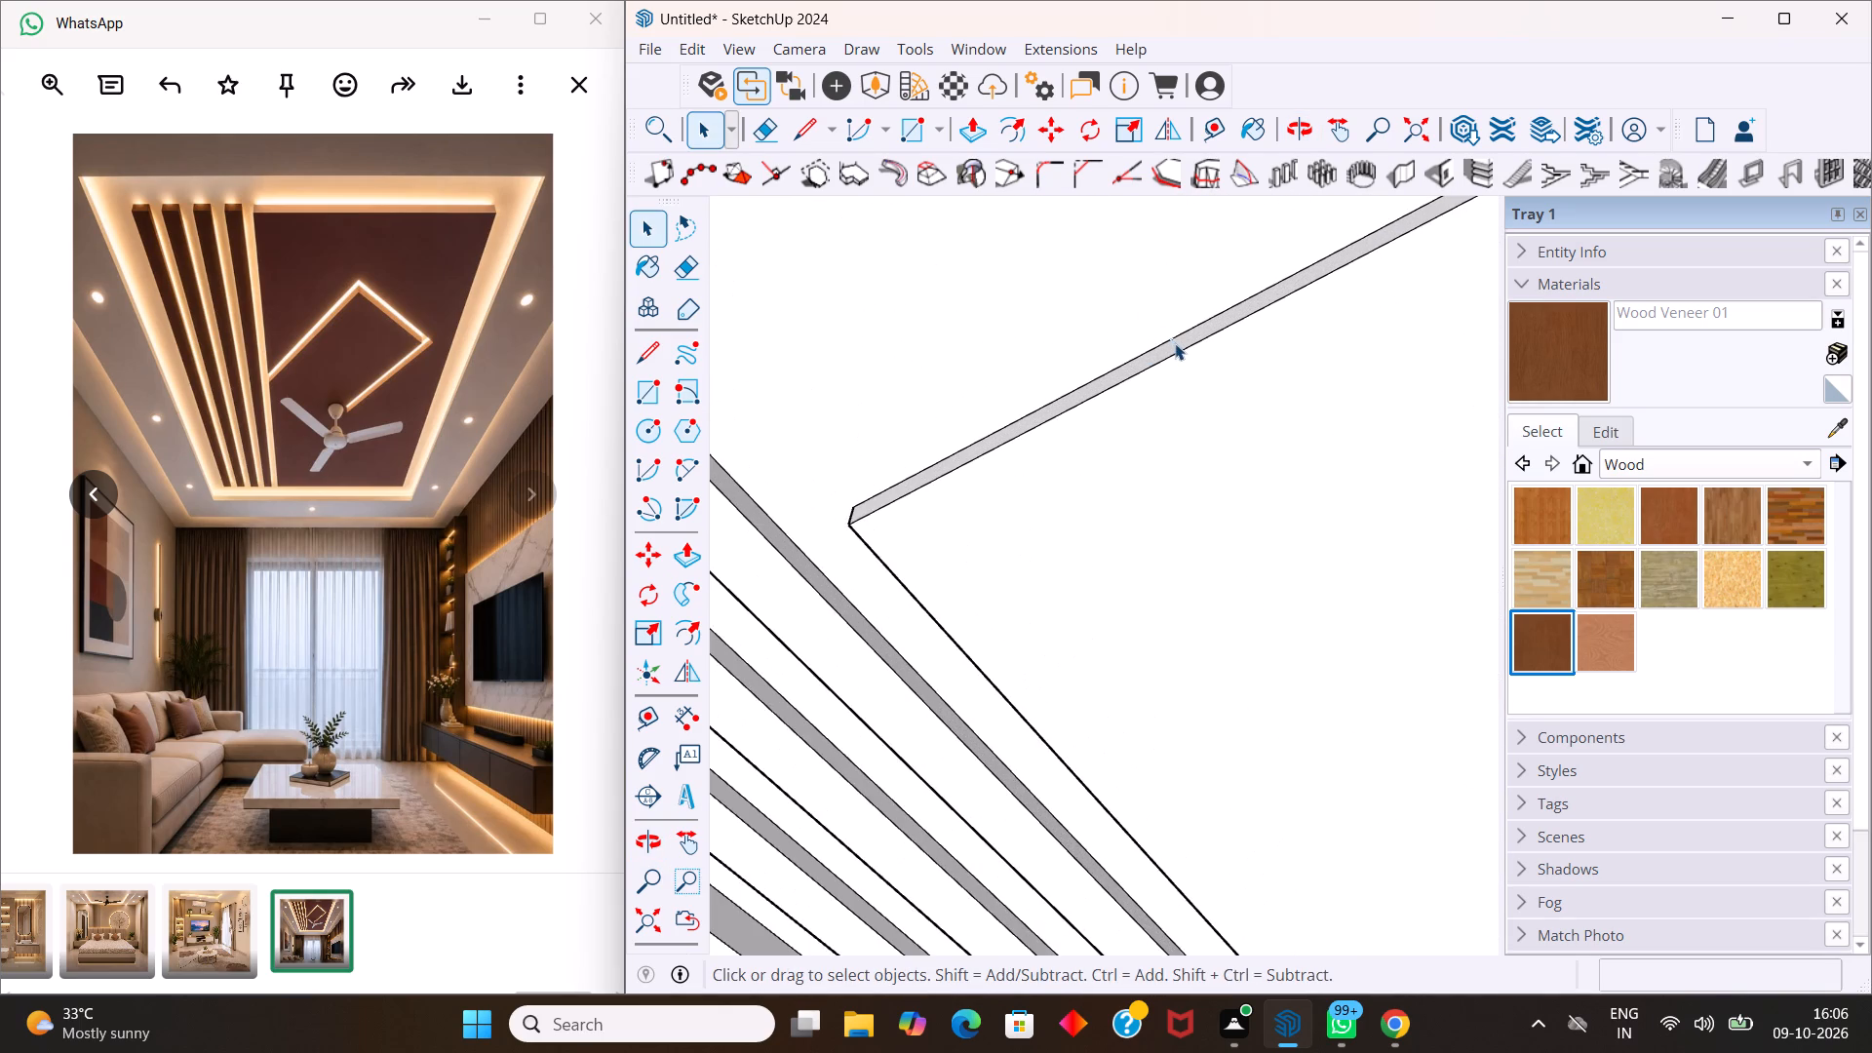
scroll(1175, 343, "up", 4)
left_click(1175, 343)
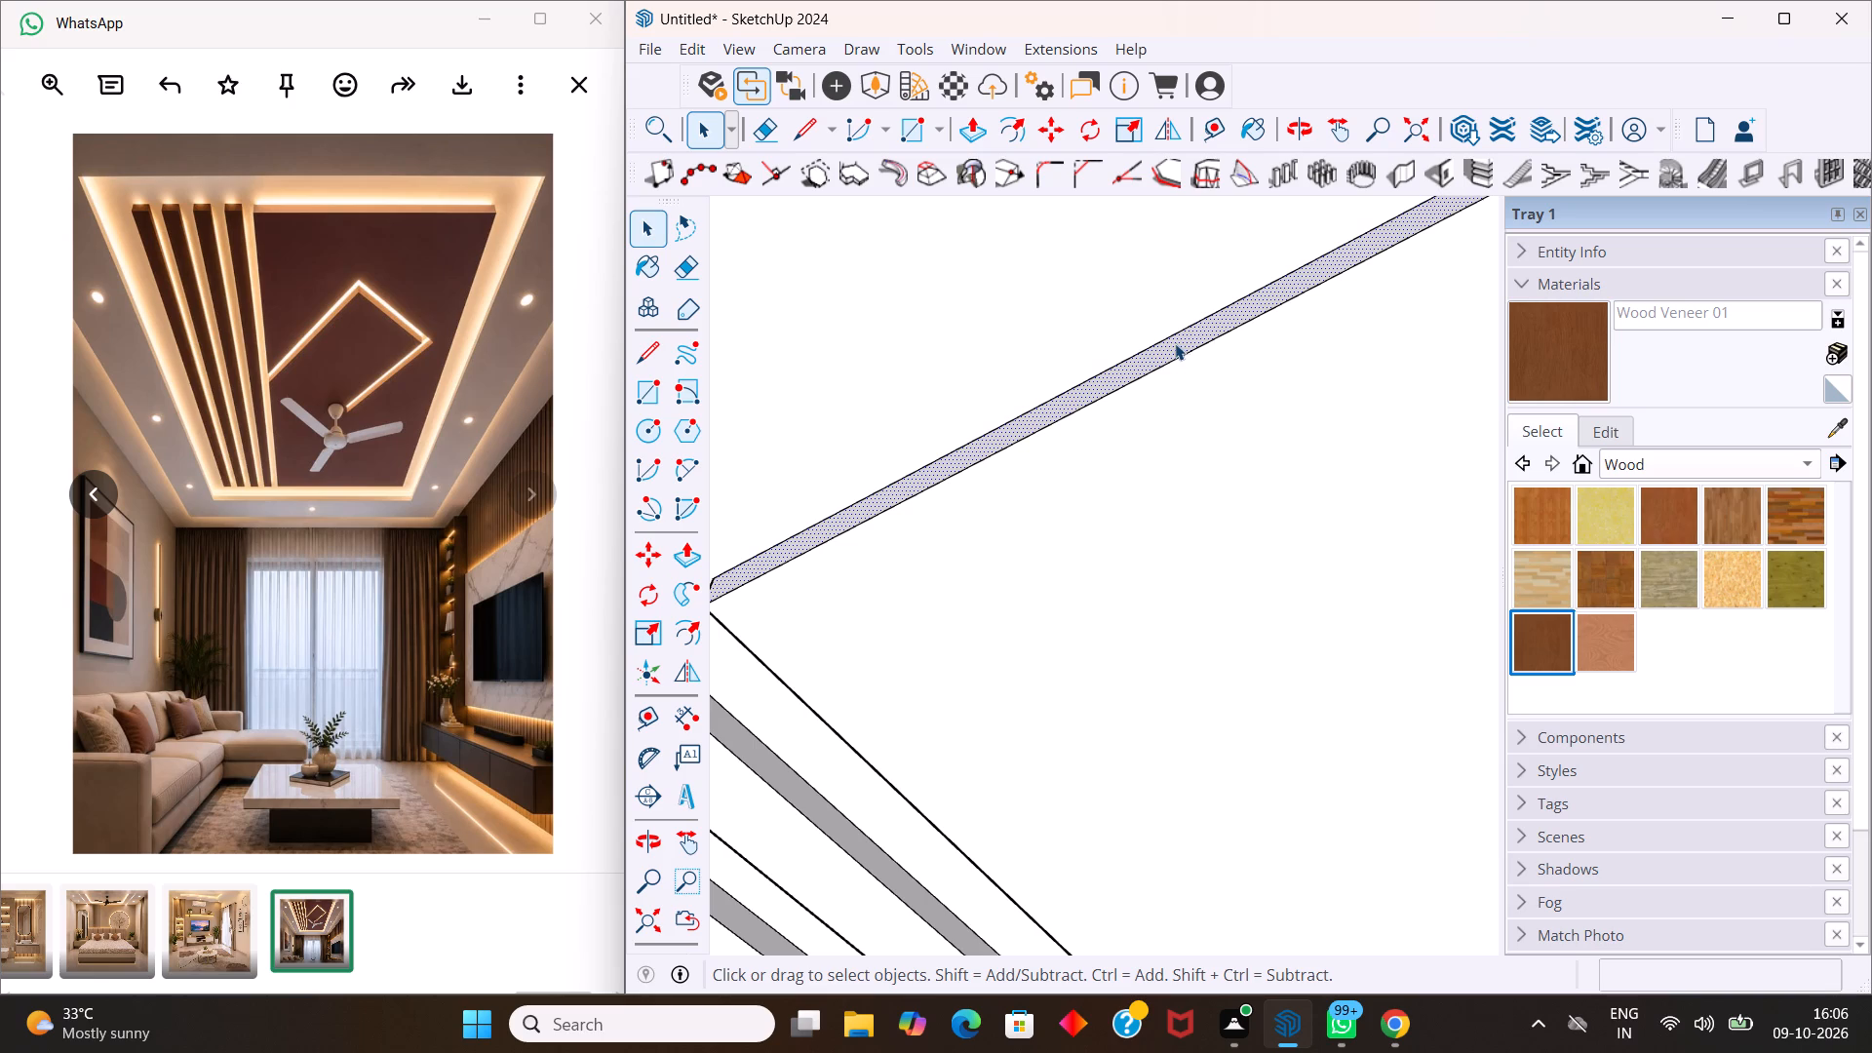
key("p")
left_click_drag(1174, 340, 1151, 308)
key("9")
key("Return")
key("space")
Examine the lengthened strips and panel in the recess, including the panel's long side away from the strips.
scroll(1141, 312, "down", 20)
scroll(1141, 312, "down", 2)
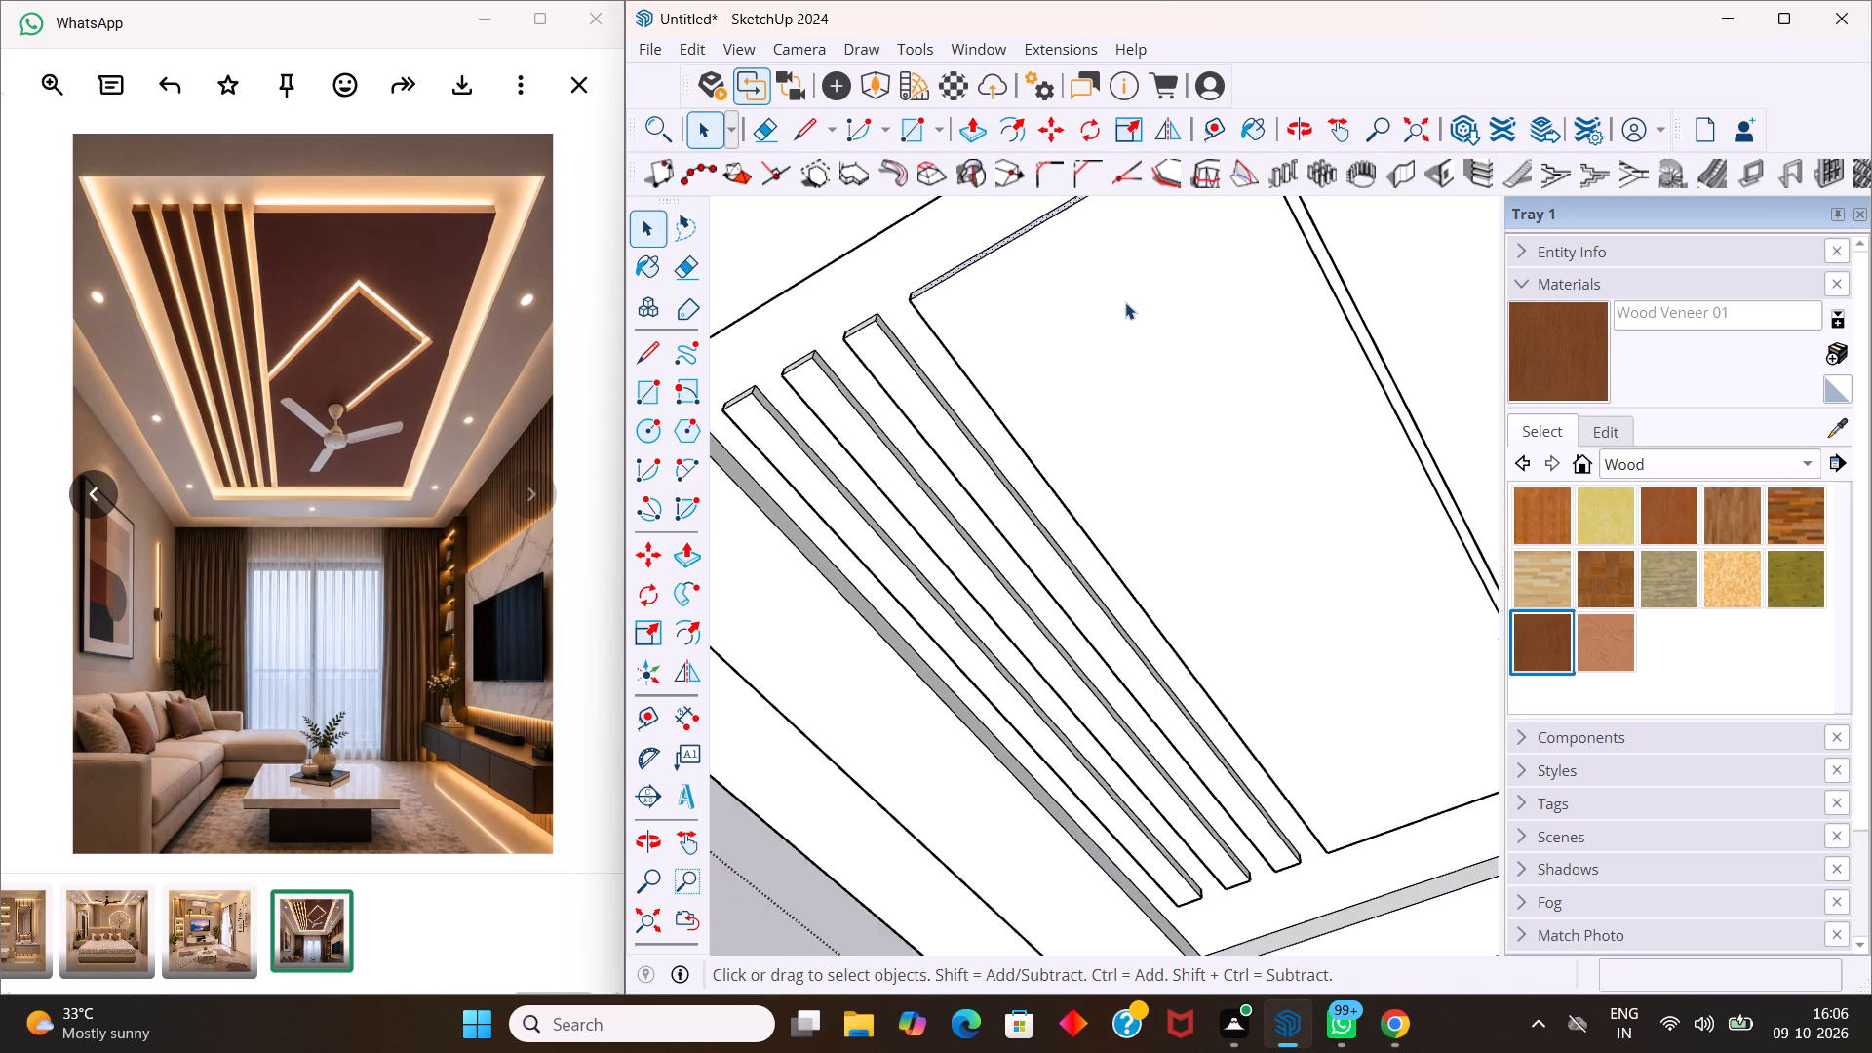
scroll(1125, 302, "down", 2)
middle_click_drag(1119, 340, 1080, 303)
scroll(1059, 291, "down", 6)
scroll(1173, 292, "down", 6)
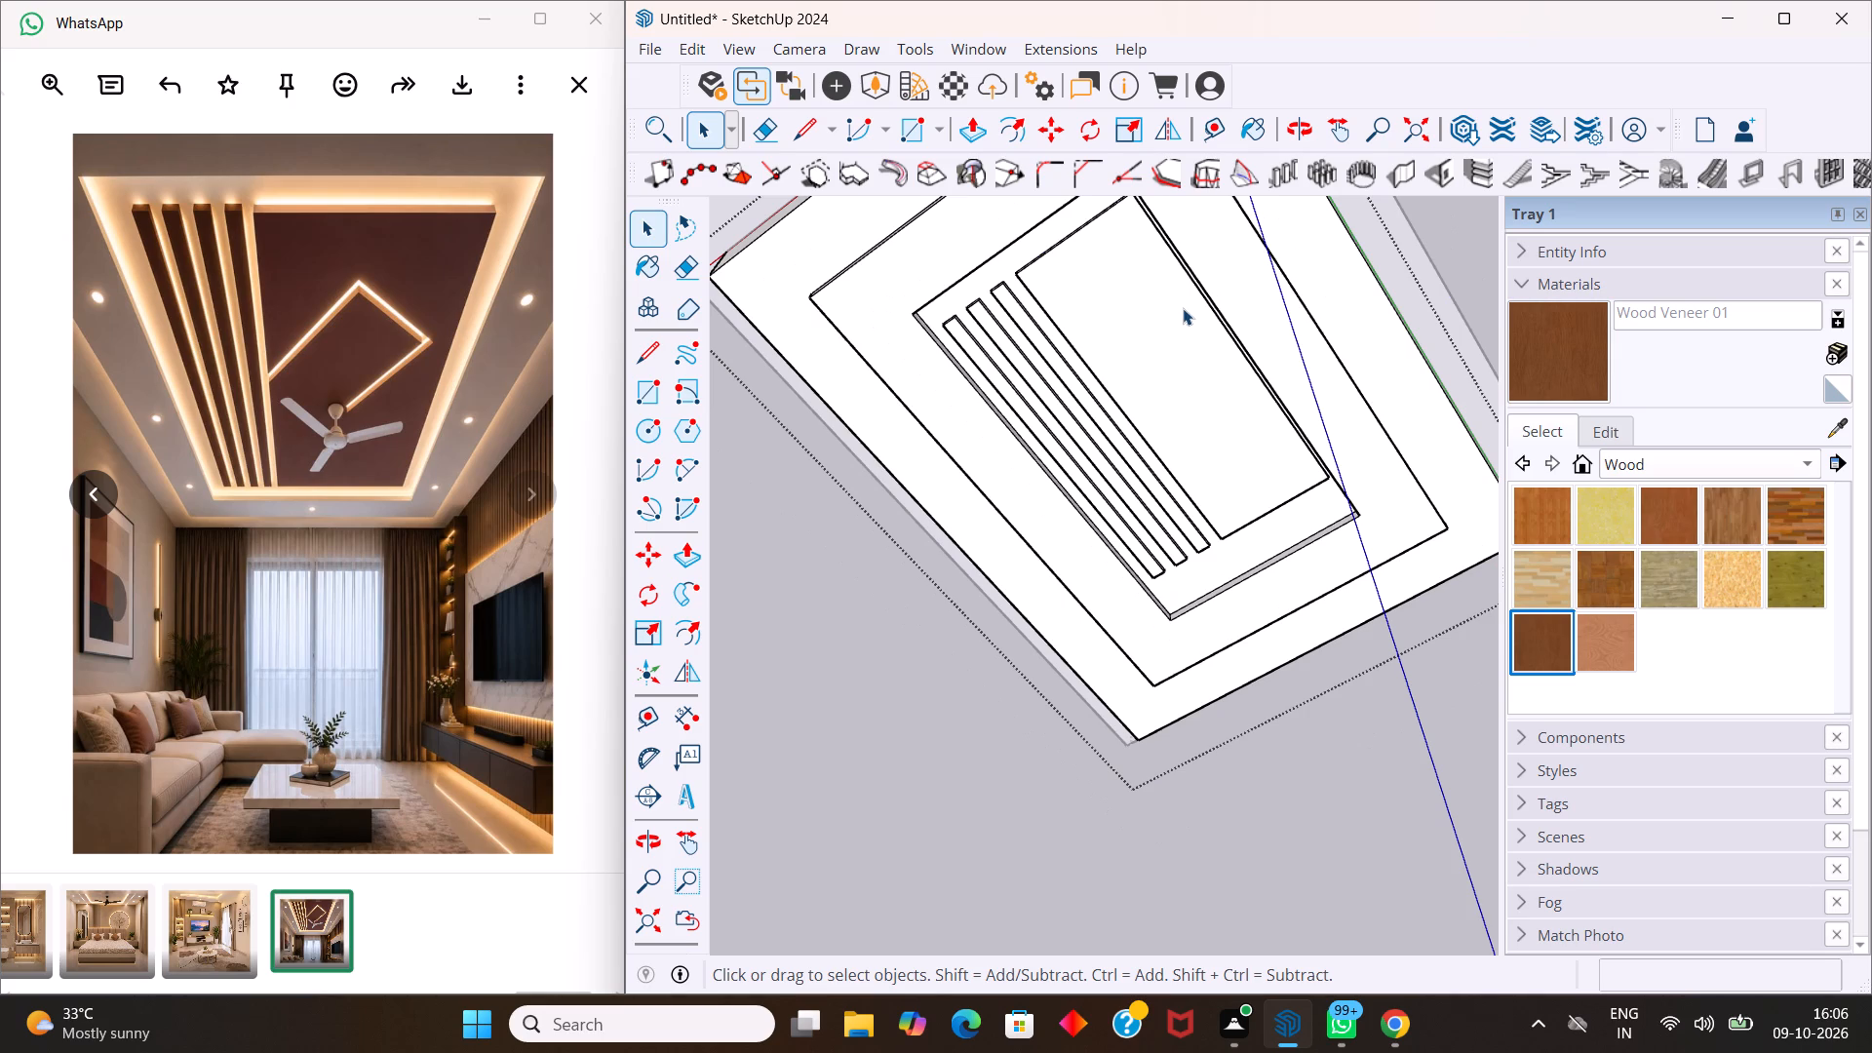
scroll(1183, 308, "up", 5)
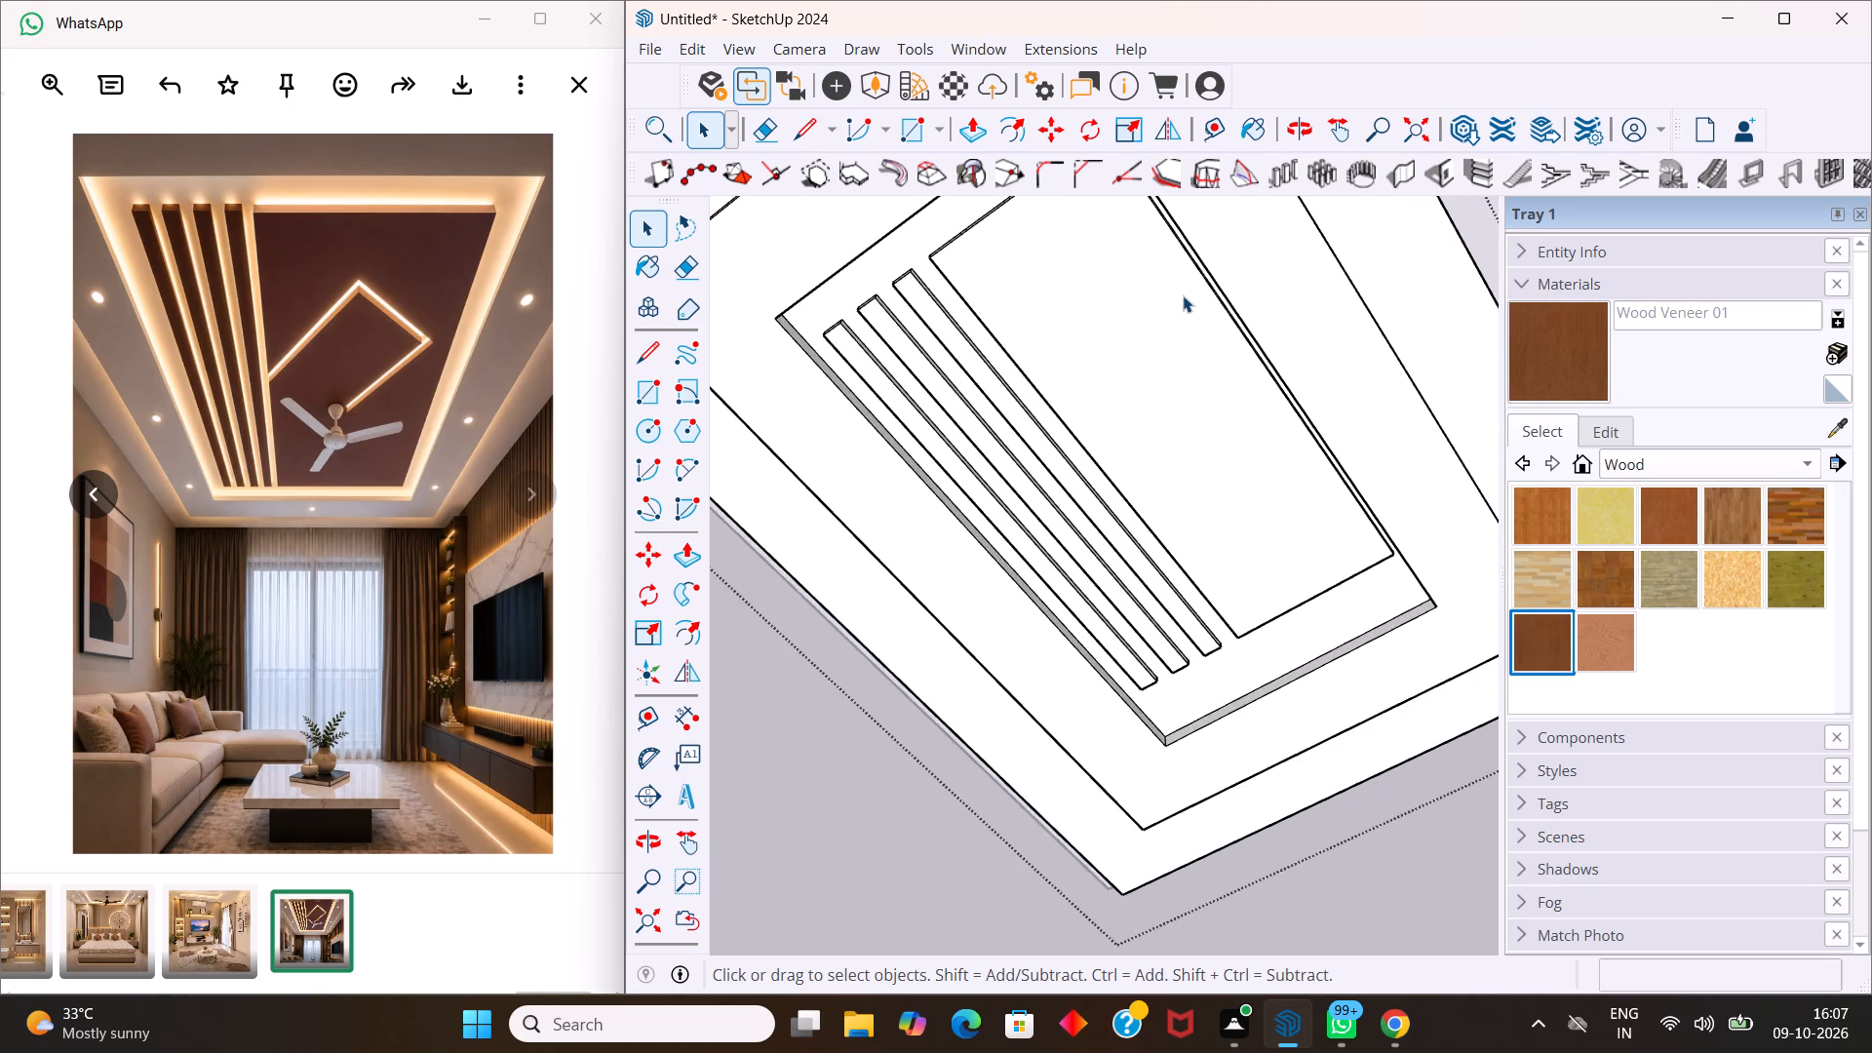
scroll(1183, 295, "up", 4)
middle_click_drag(1198, 292, 1049, 406)
scroll(1072, 352, "up", 1)
scroll(1116, 327, "down", 10)
scroll(1056, 237, "up", 3)
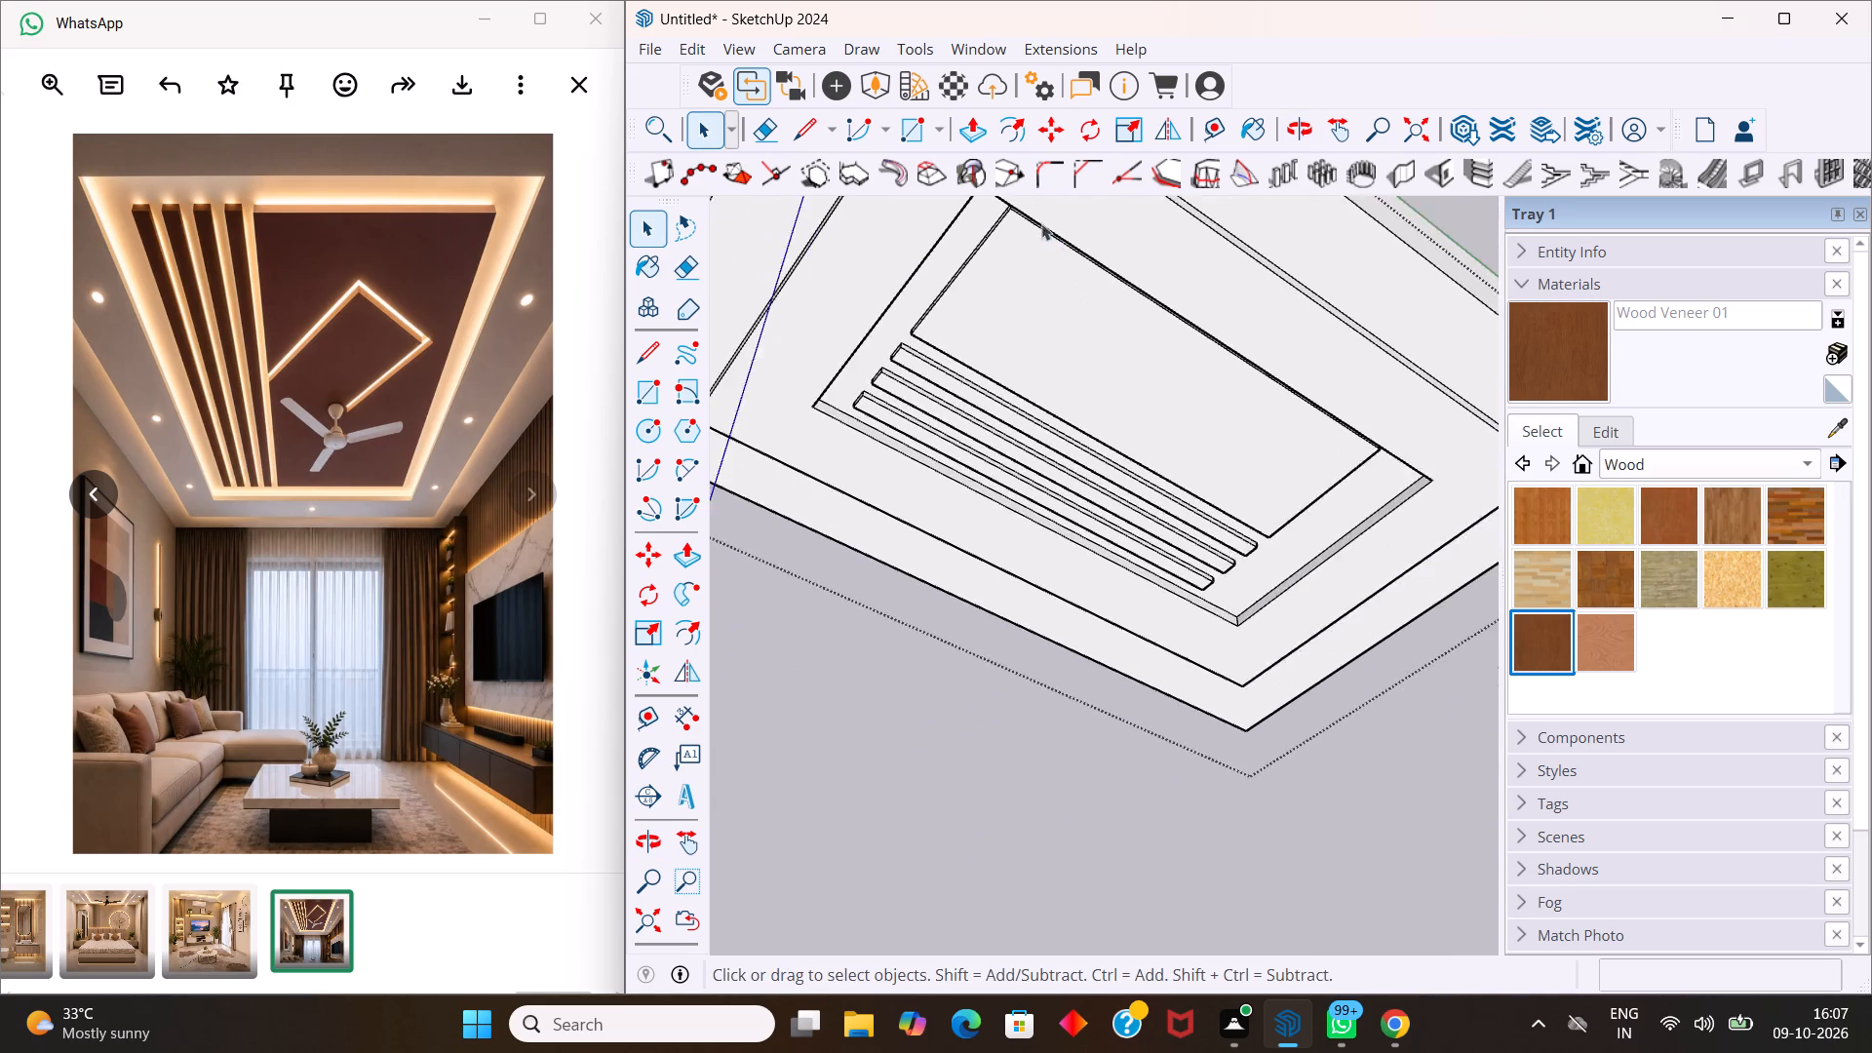
scroll(1012, 208, "up", 19)
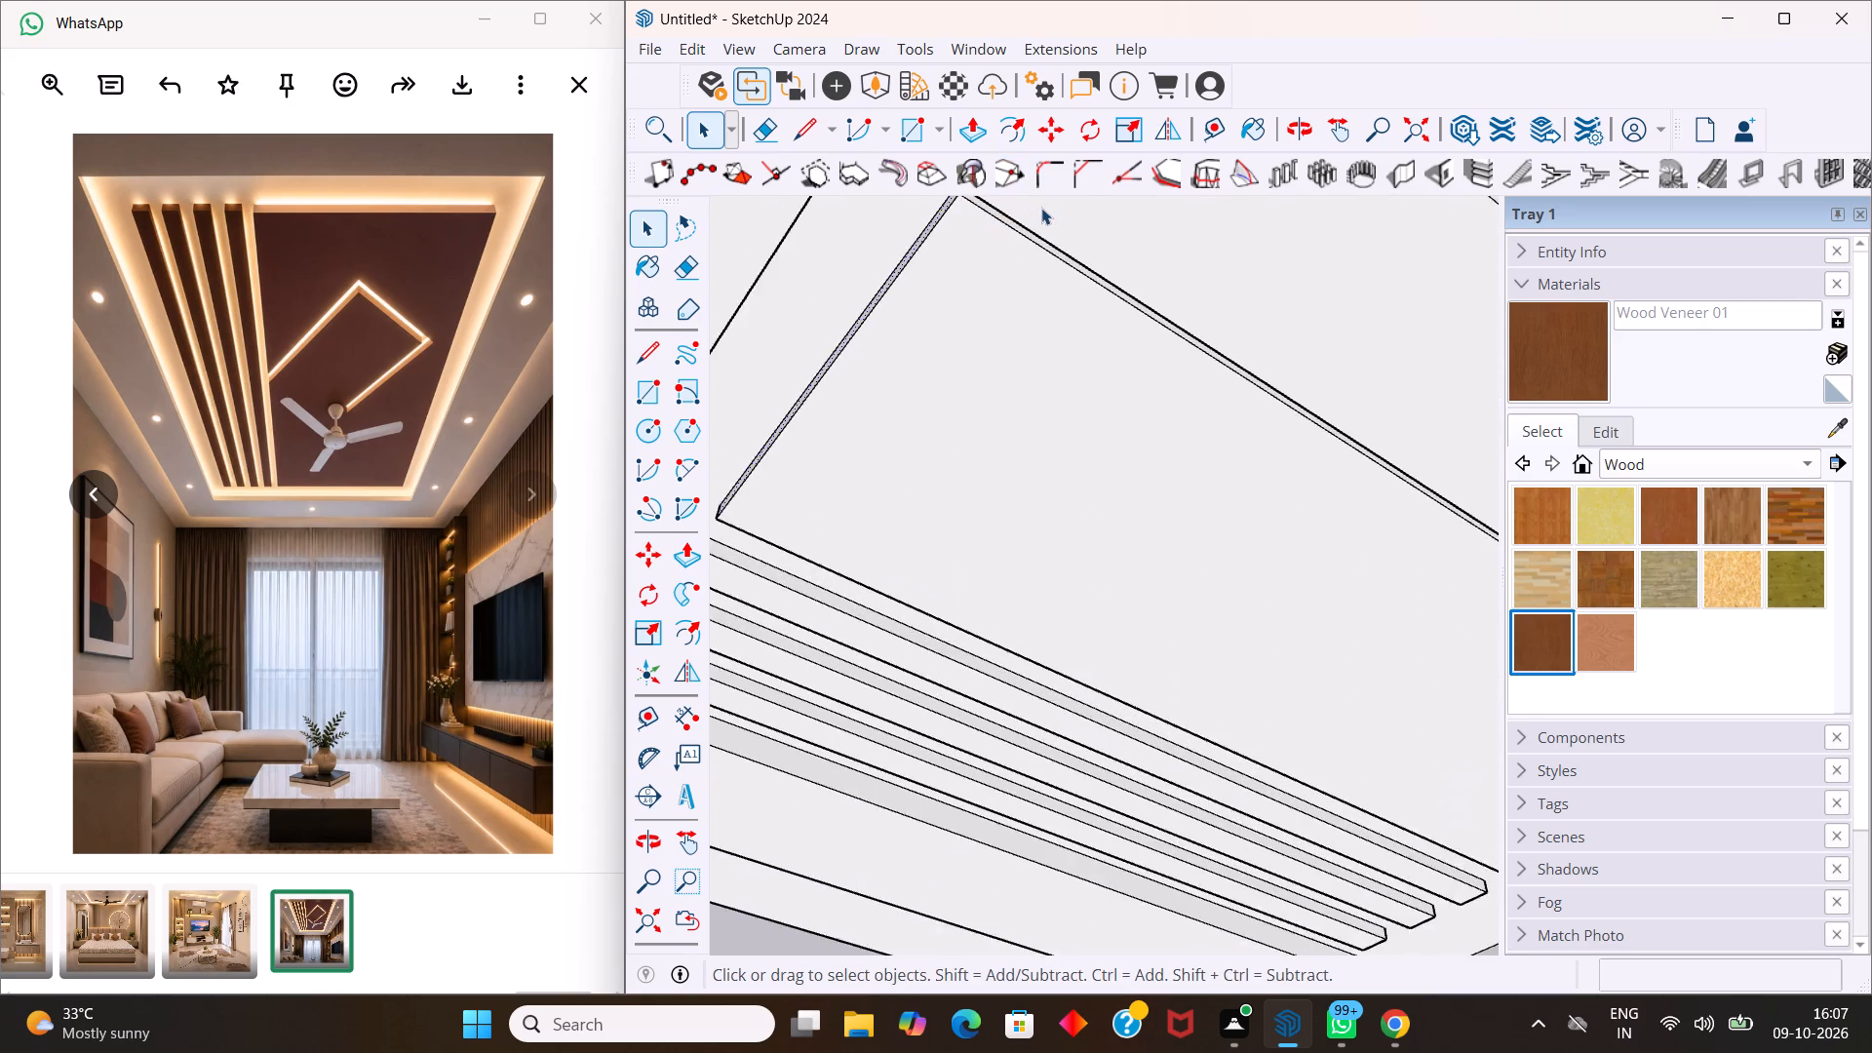
scroll(1041, 208, "up", 20)
scroll(1041, 208, "up", 8)
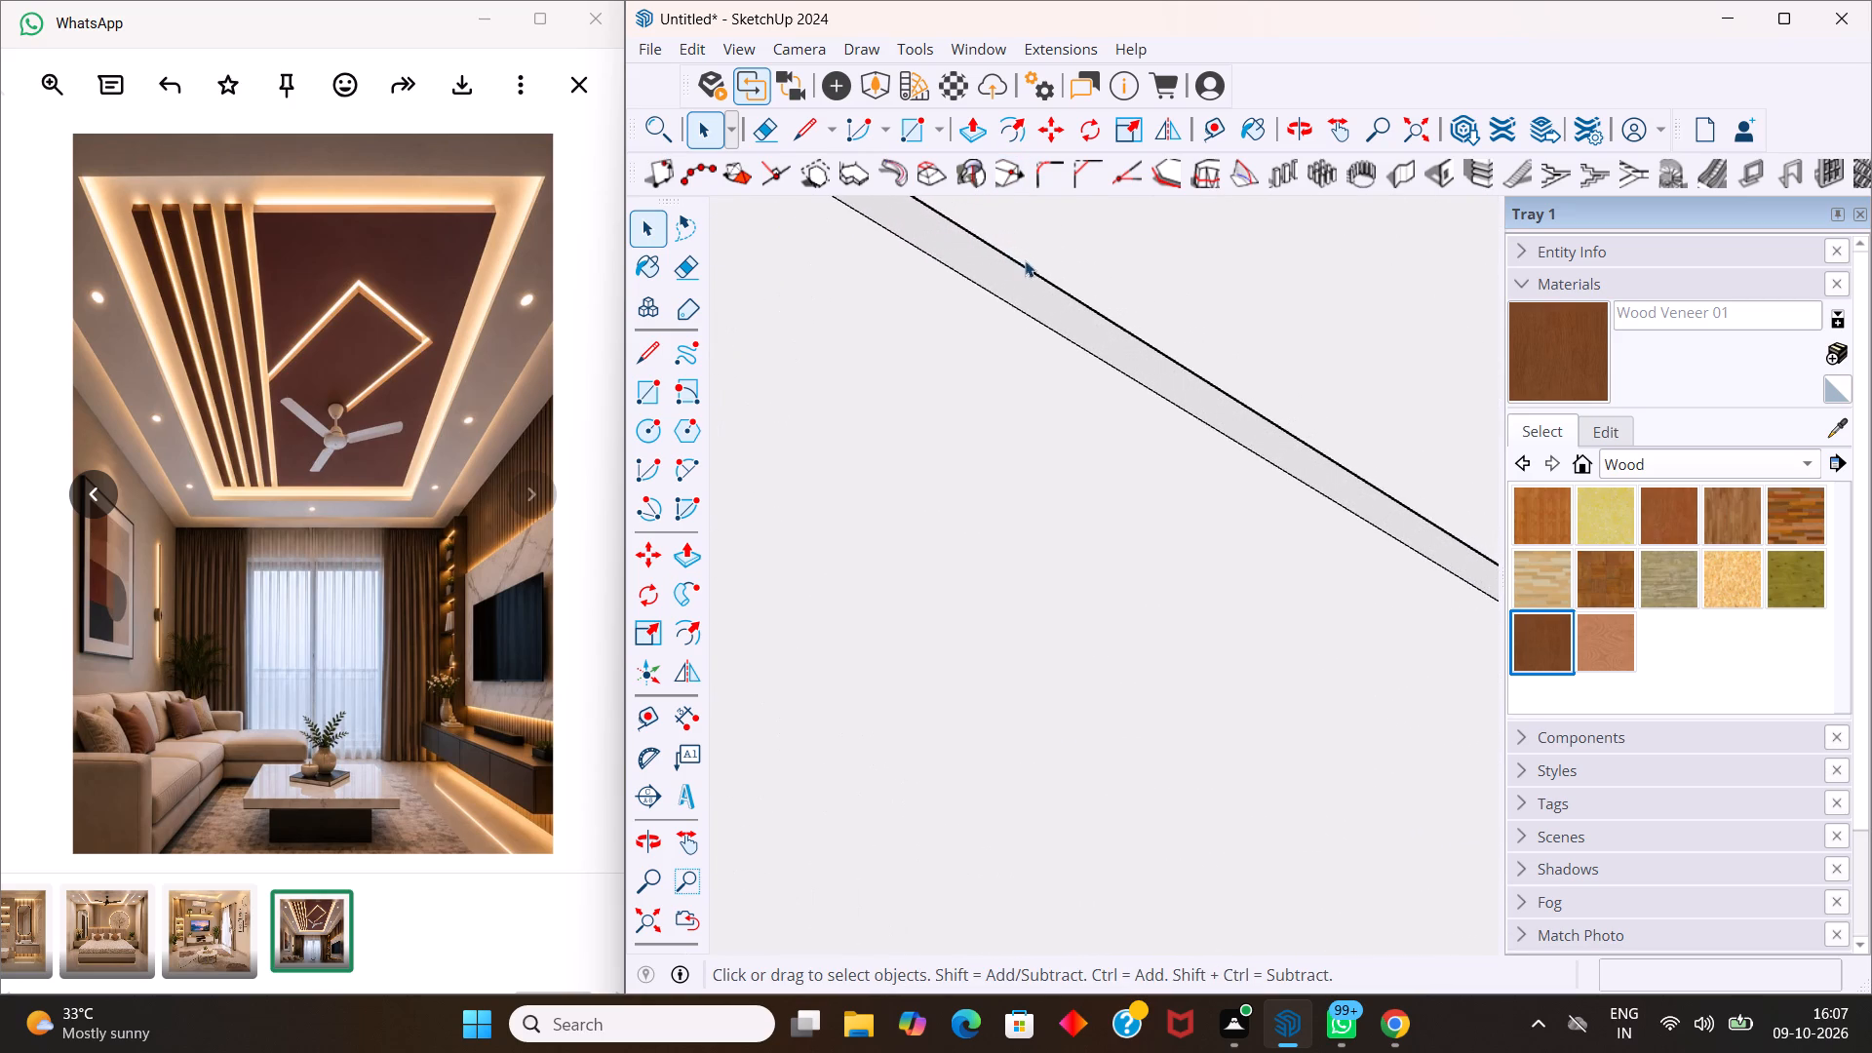
scroll(1025, 260, "up", 14)
middle_click_drag(1078, 288, 1063, 391)
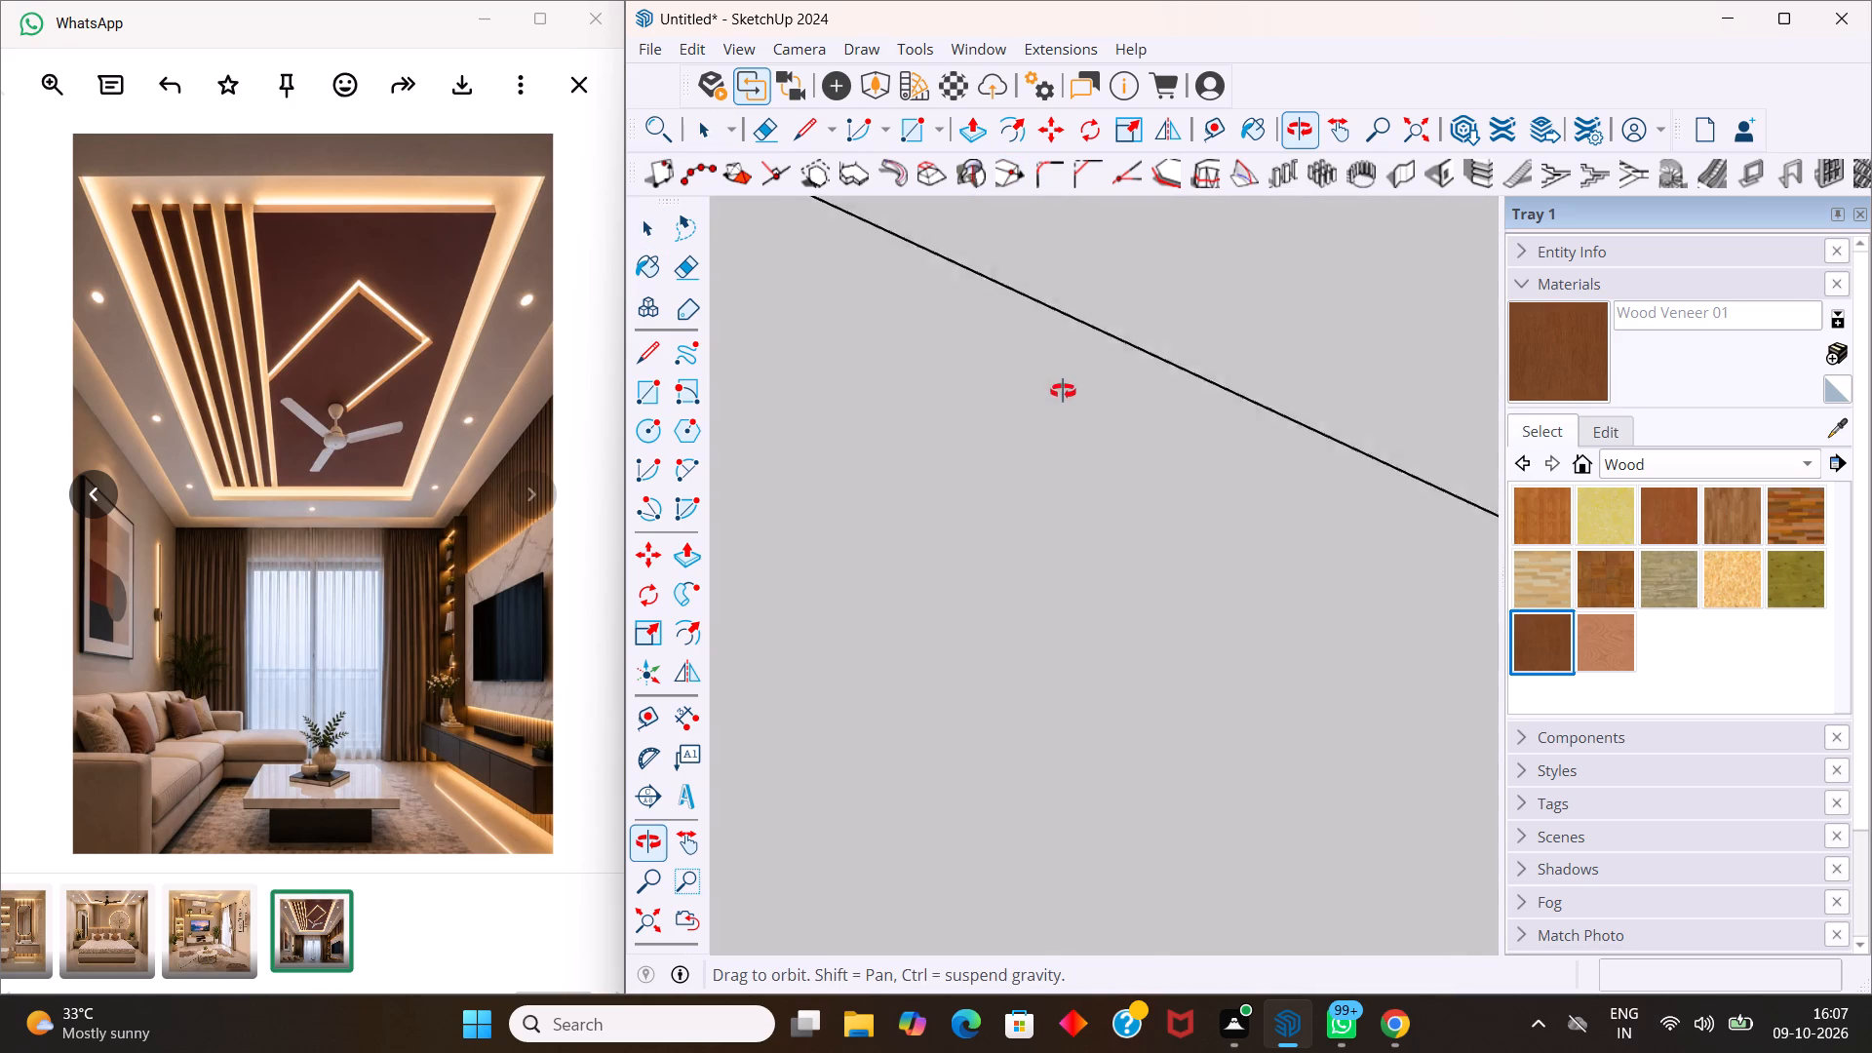
middle_click_drag(1063, 391, 1066, 384)
scroll(1066, 365, "down", 17)
scroll(1063, 330, "down", 8)
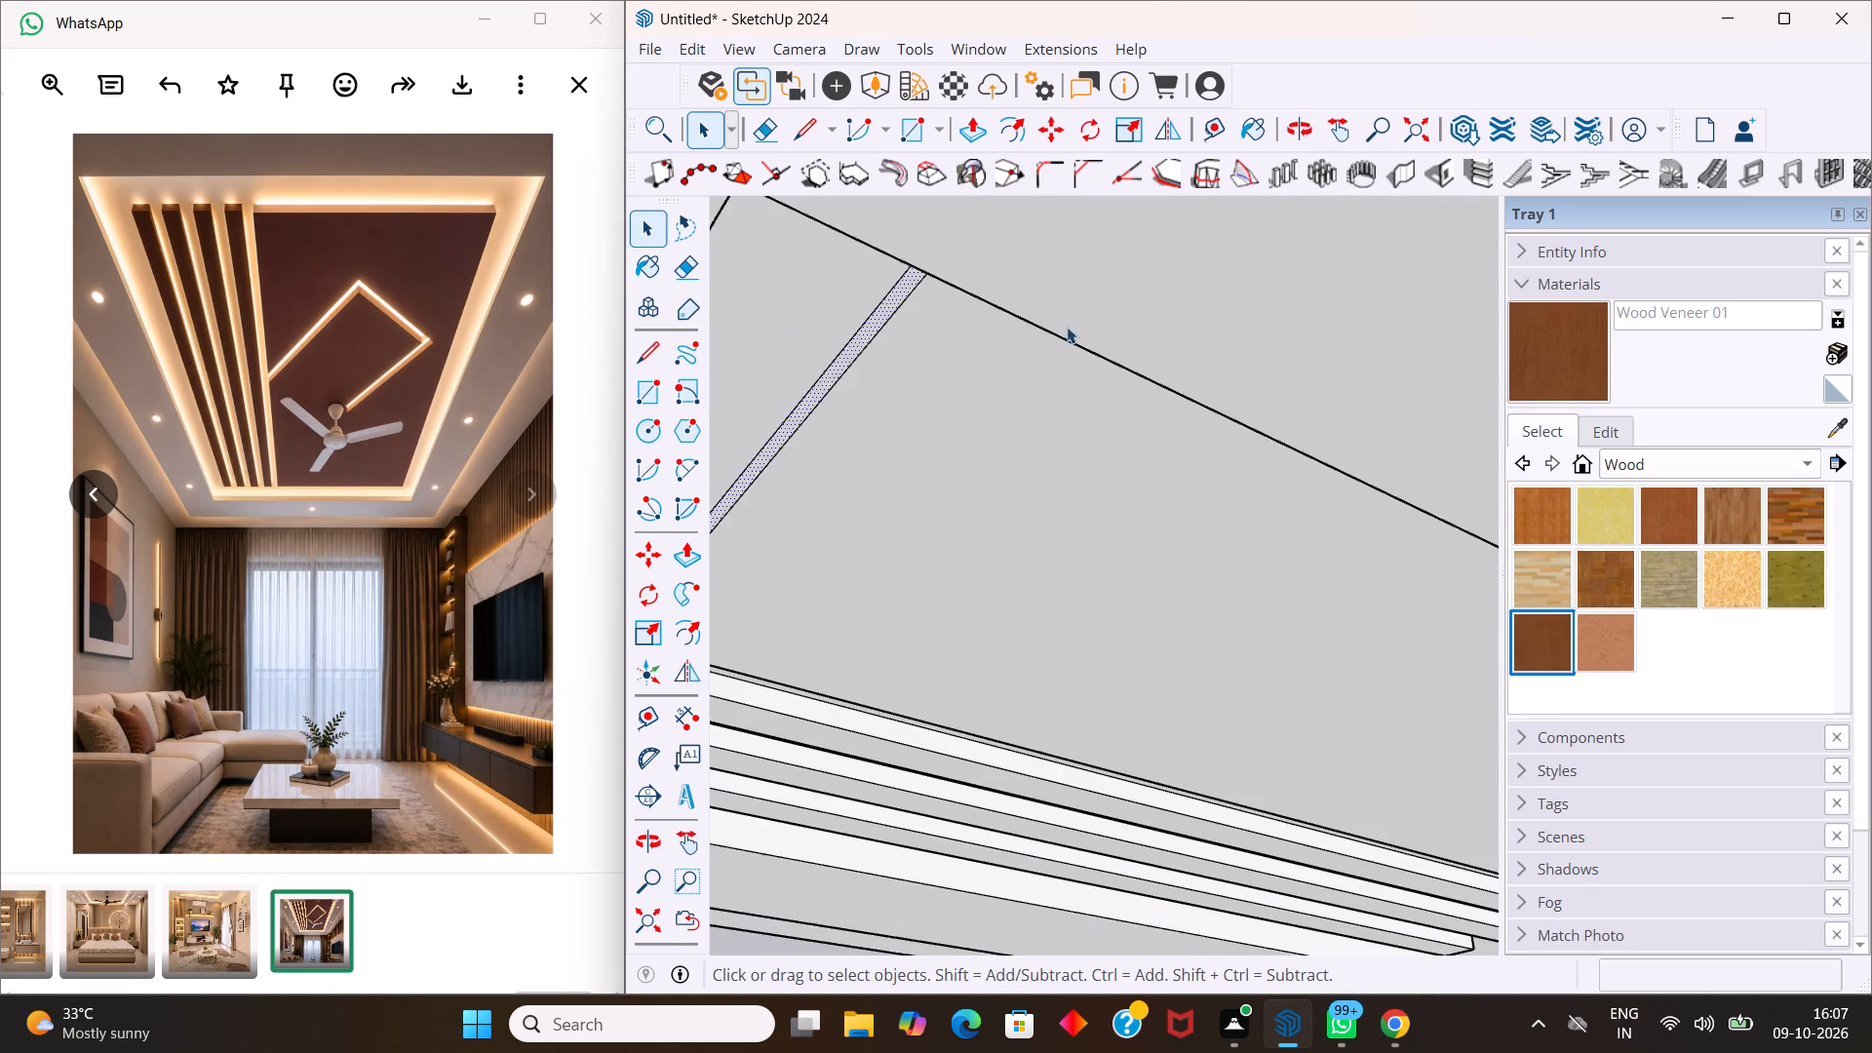
Push/Pull the large raised panel's long side face away from the strips inward by 2", widening its gap to the recess wall.
scroll(1067, 327, "down", 7)
scroll(1074, 343, "up", 12)
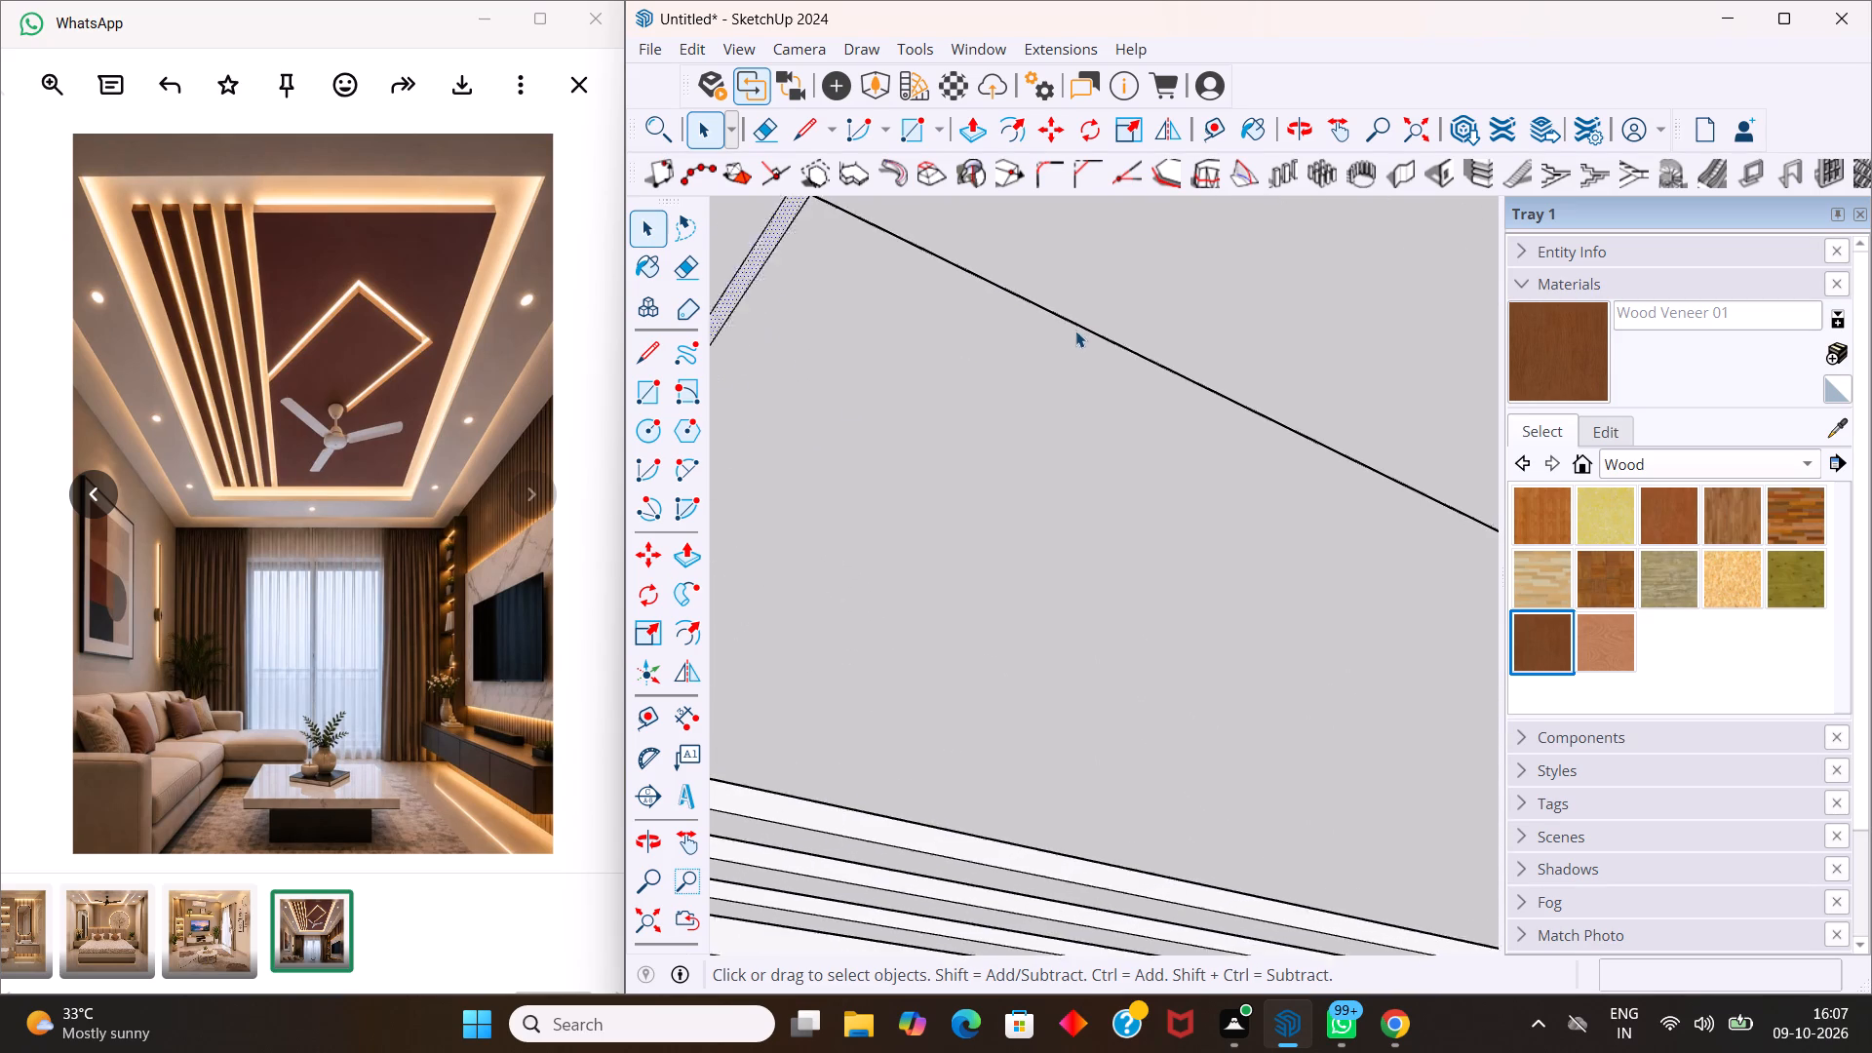
scroll(1075, 331, "up", 8)
scroll(1079, 319, "down", 13)
scroll(1087, 303, "down", 10)
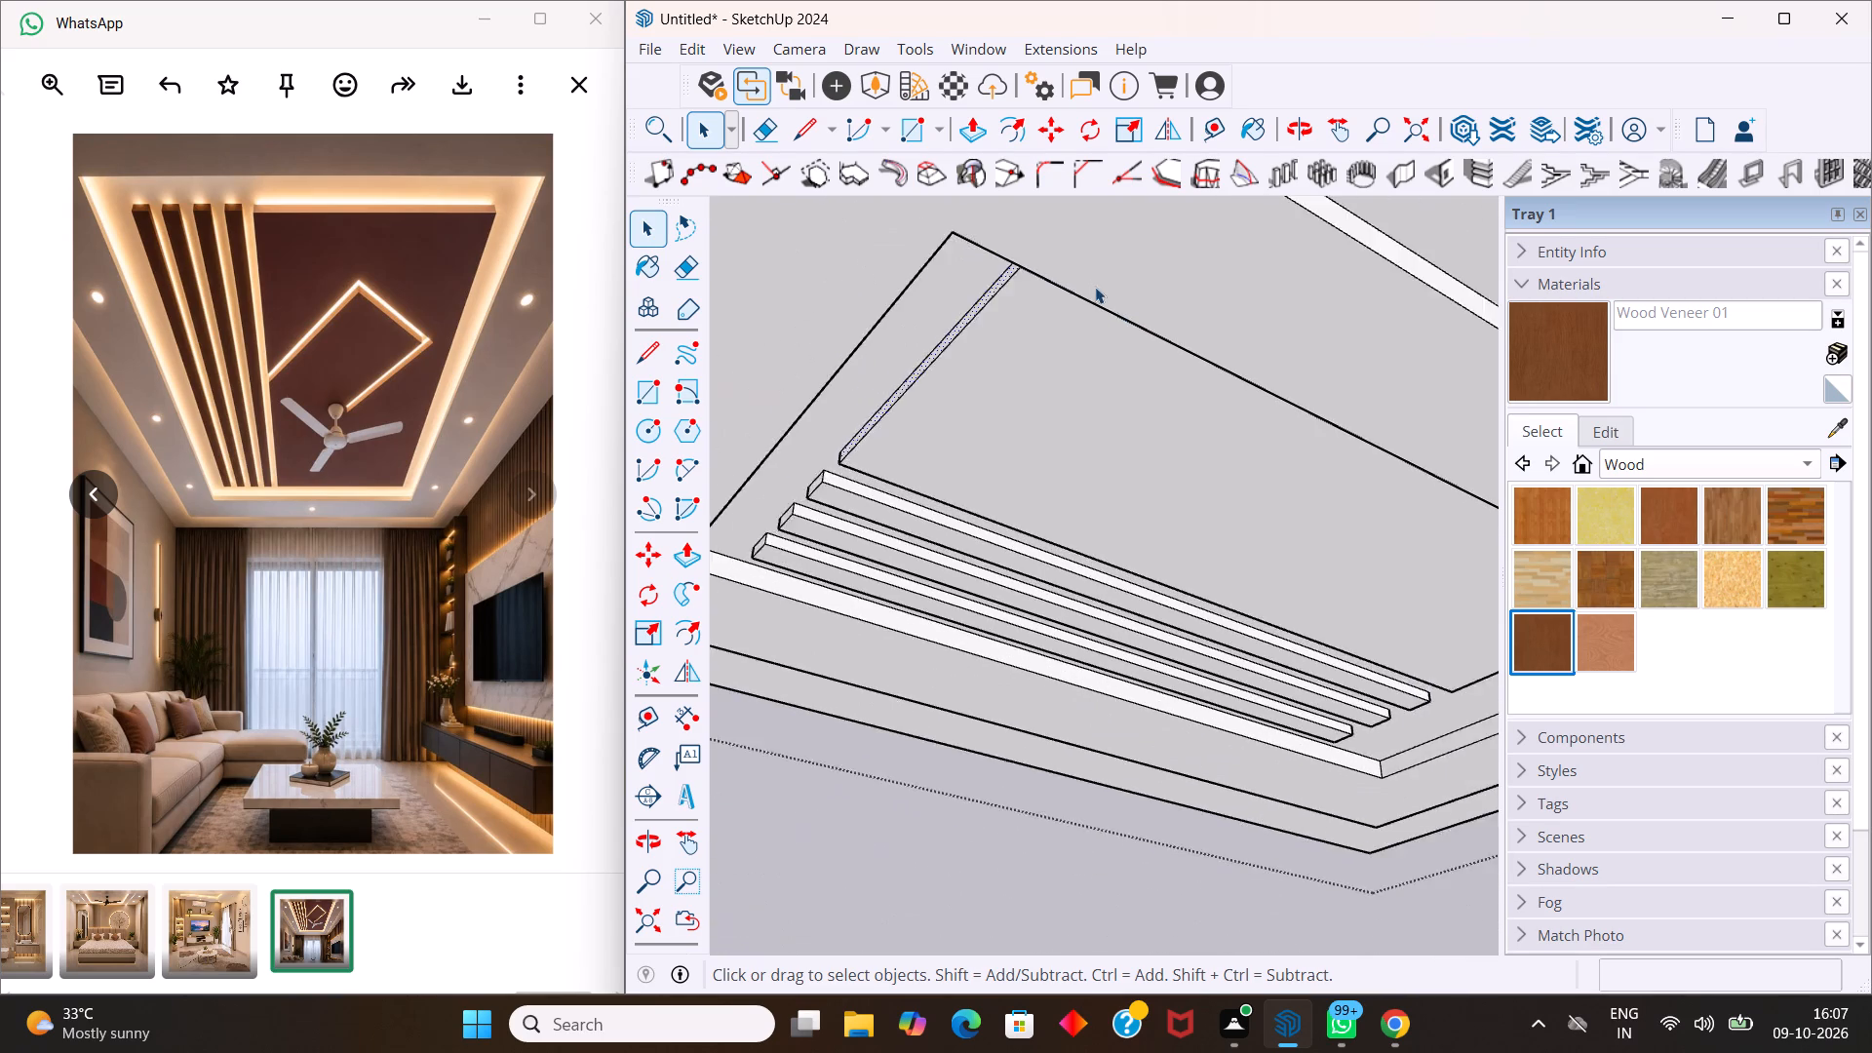
scroll(1095, 287, "down", 14)
scroll(1138, 265, "down", 9)
middle_click_drag(1190, 338, 1200, 257)
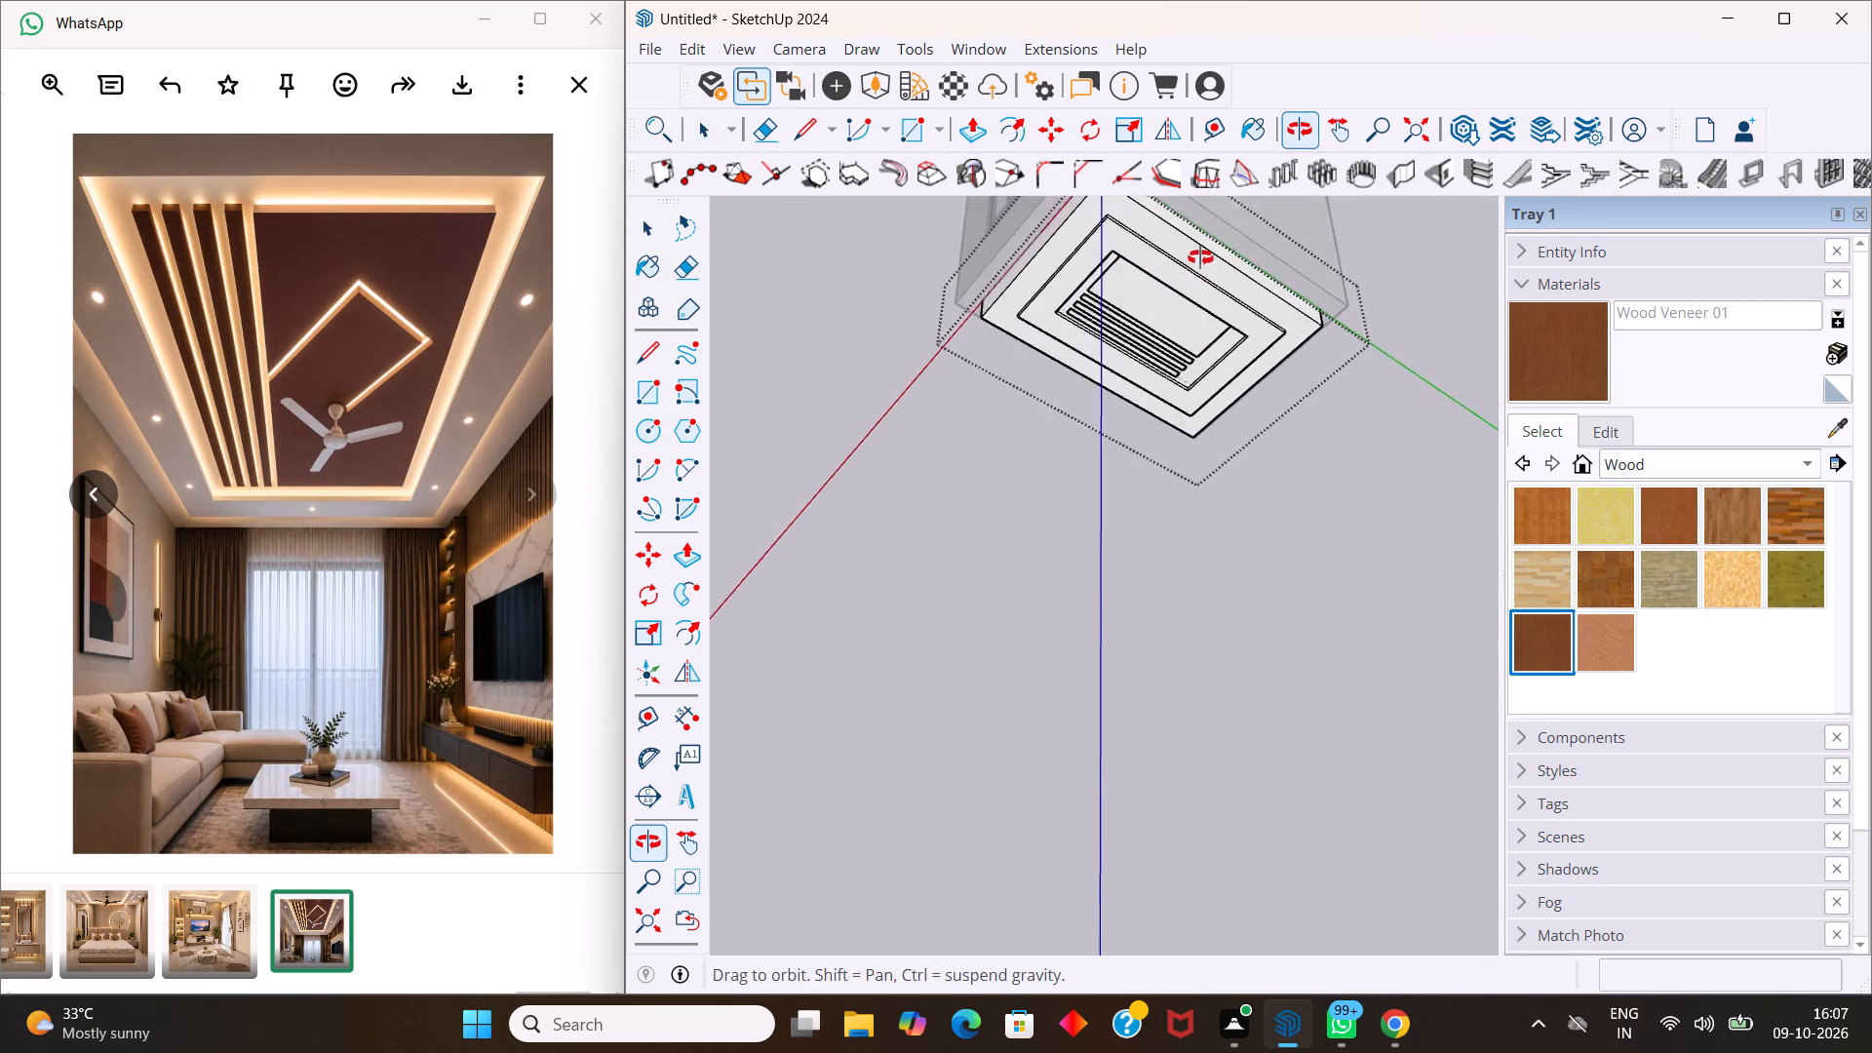
middle_click_drag(1200, 257, 1197, 251)
scroll(1169, 265, "up", 11)
middle_click_drag(1199, 290, 1187, 224)
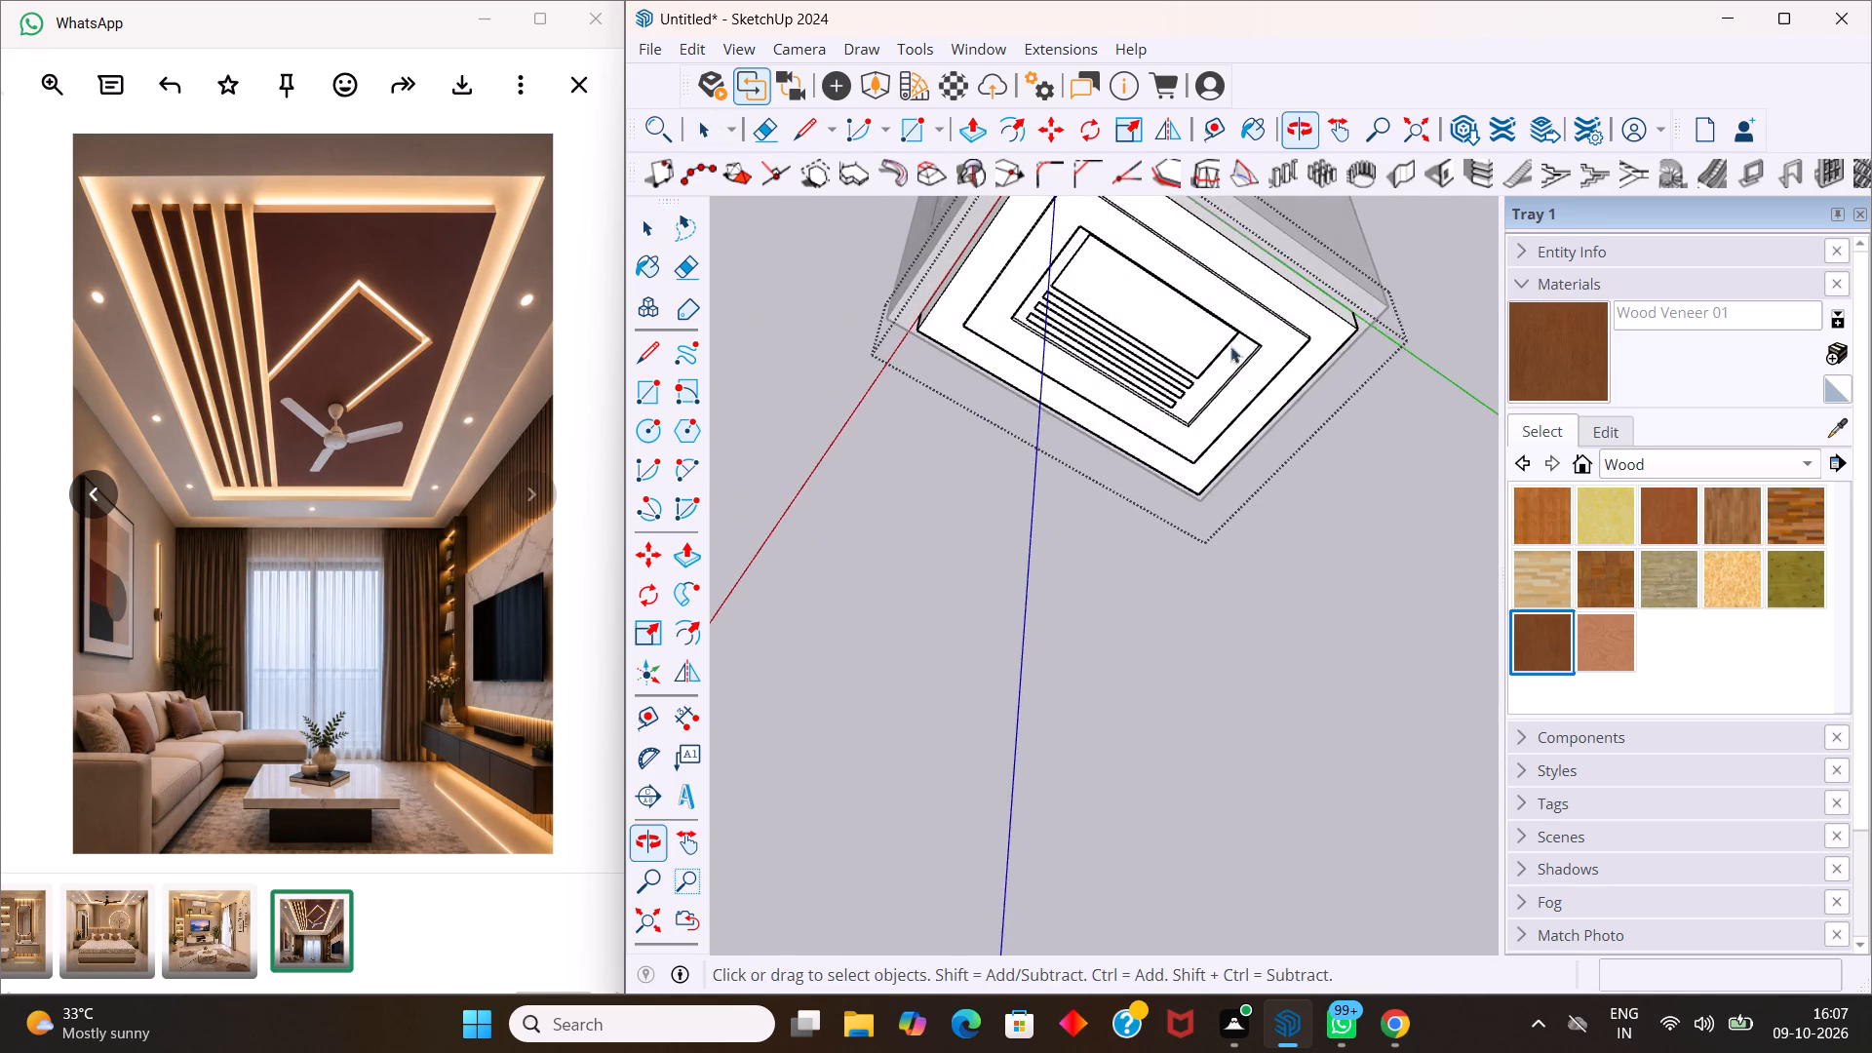
scroll(1259, 409, "up", 1)
middle_click_drag(1259, 493, 1130, 350)
scroll(1165, 294, "up", 11)
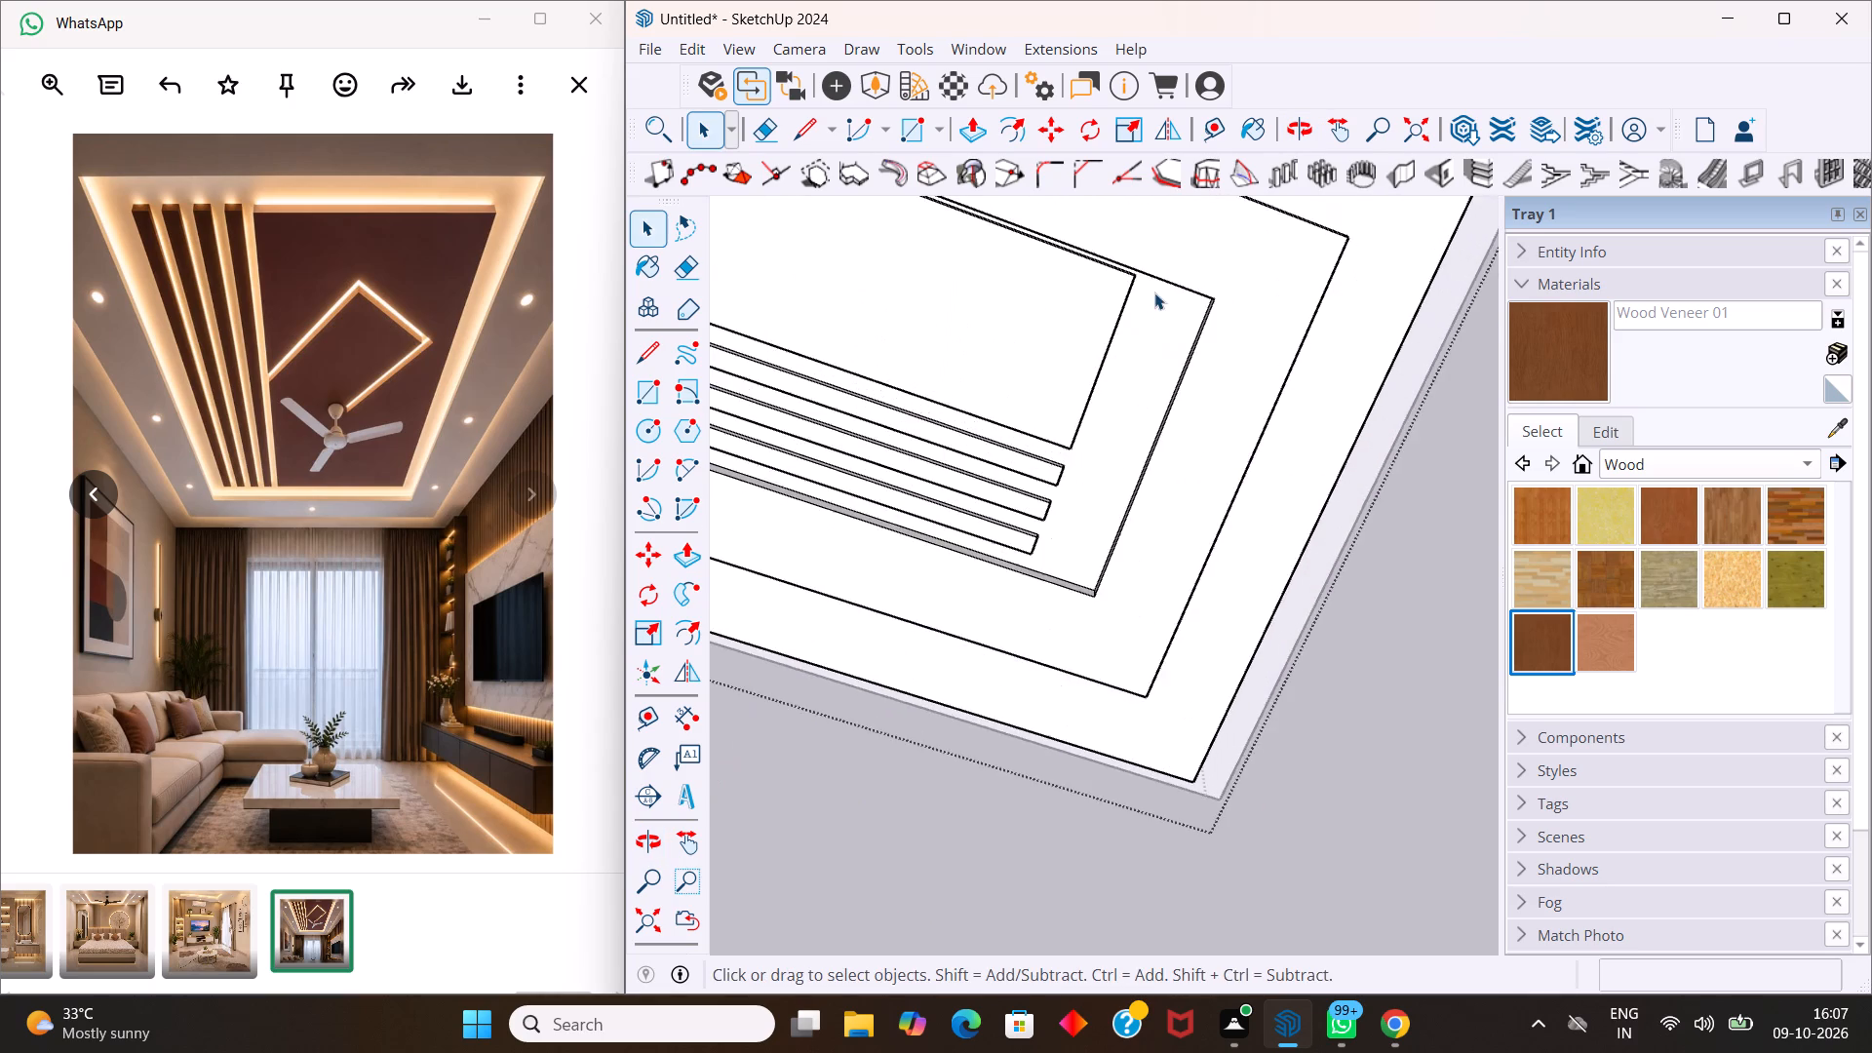
scroll(1154, 292, "up", 4)
scroll(1144, 247, "up", 20)
scroll(1144, 247, "up", 3)
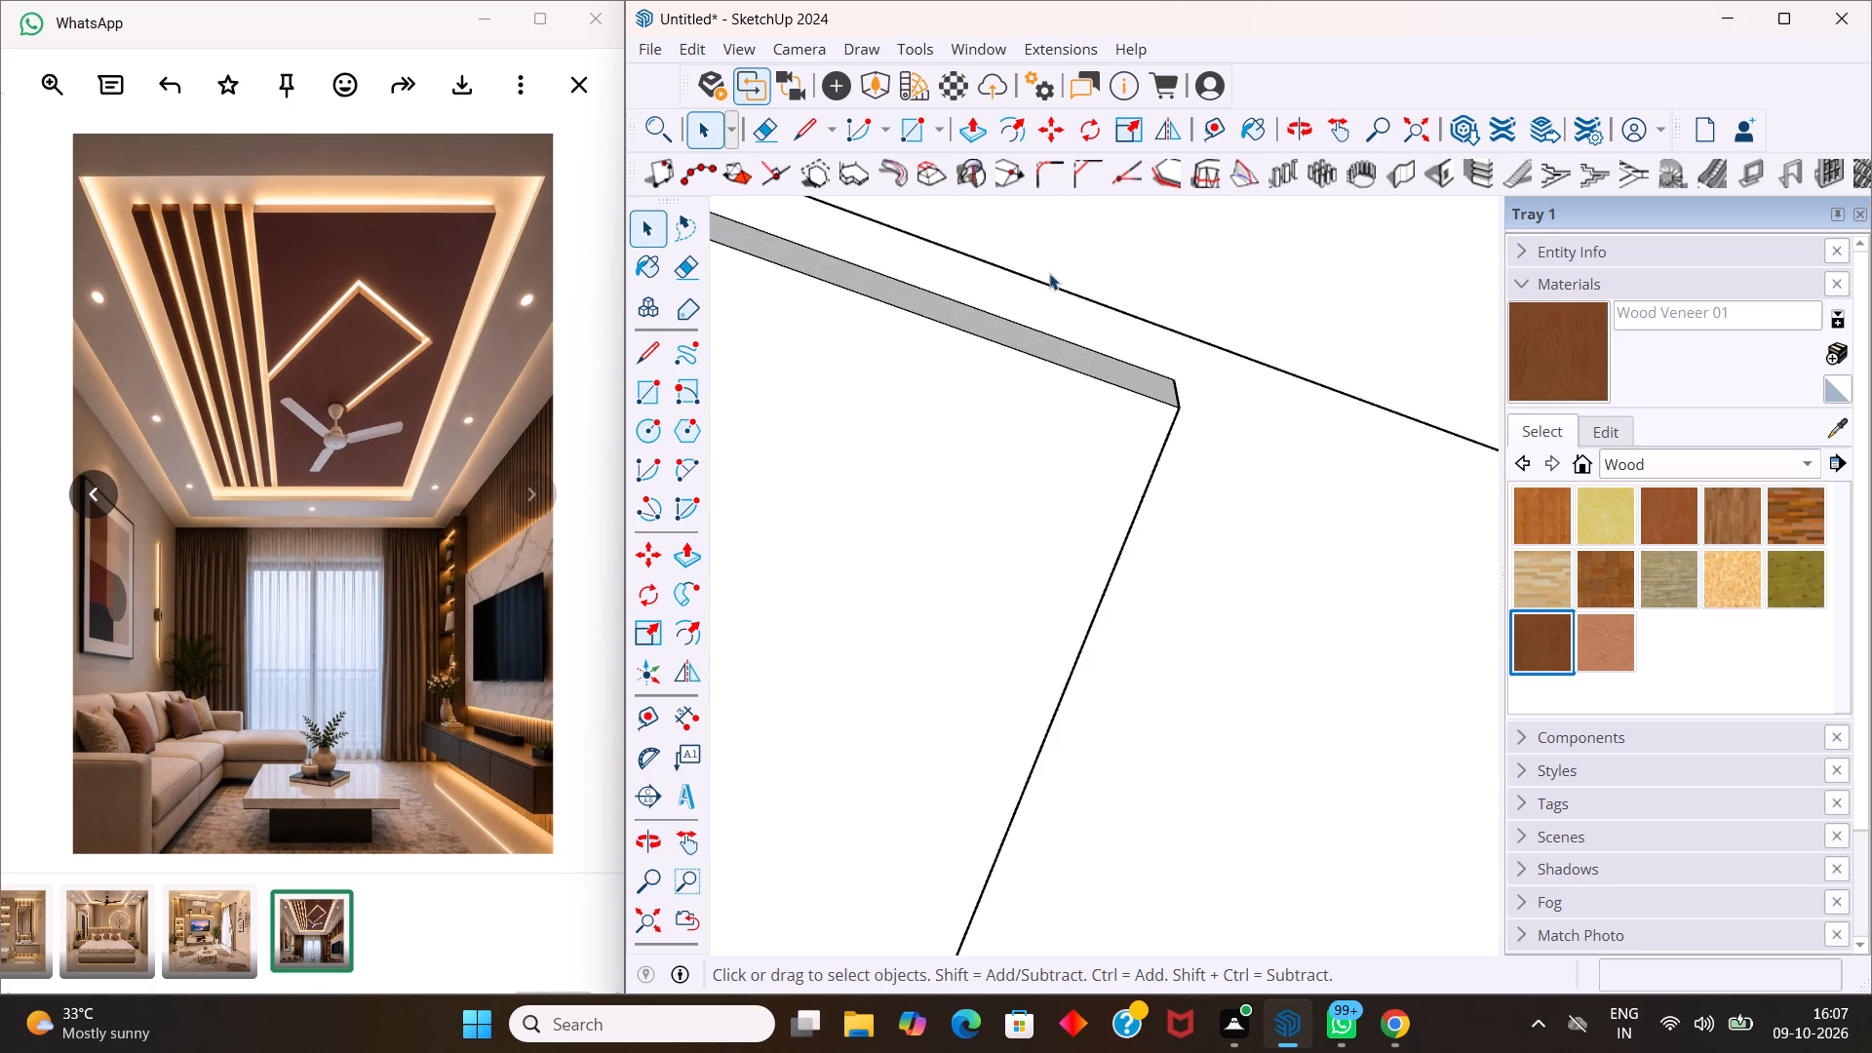
scroll(1049, 273, "up", 9)
left_click(978, 430)
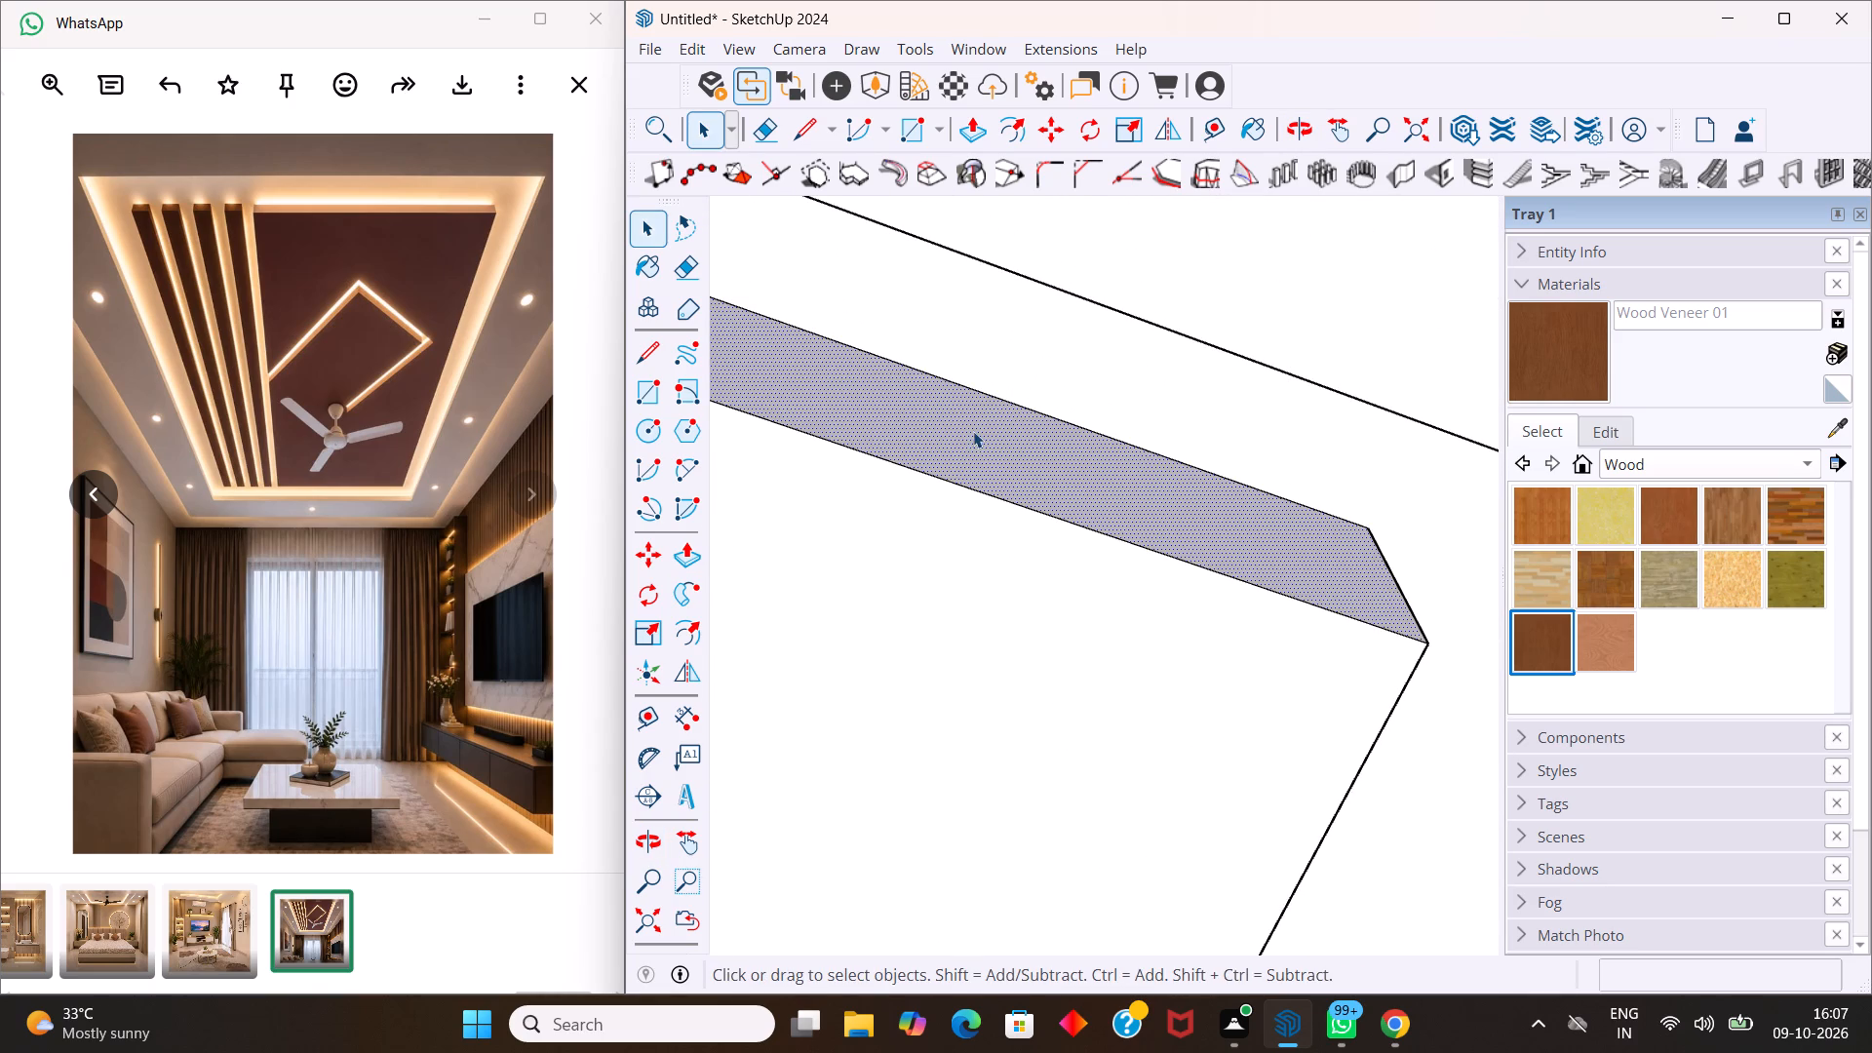
key("p")
left_click_drag(969, 425, 966, 428)
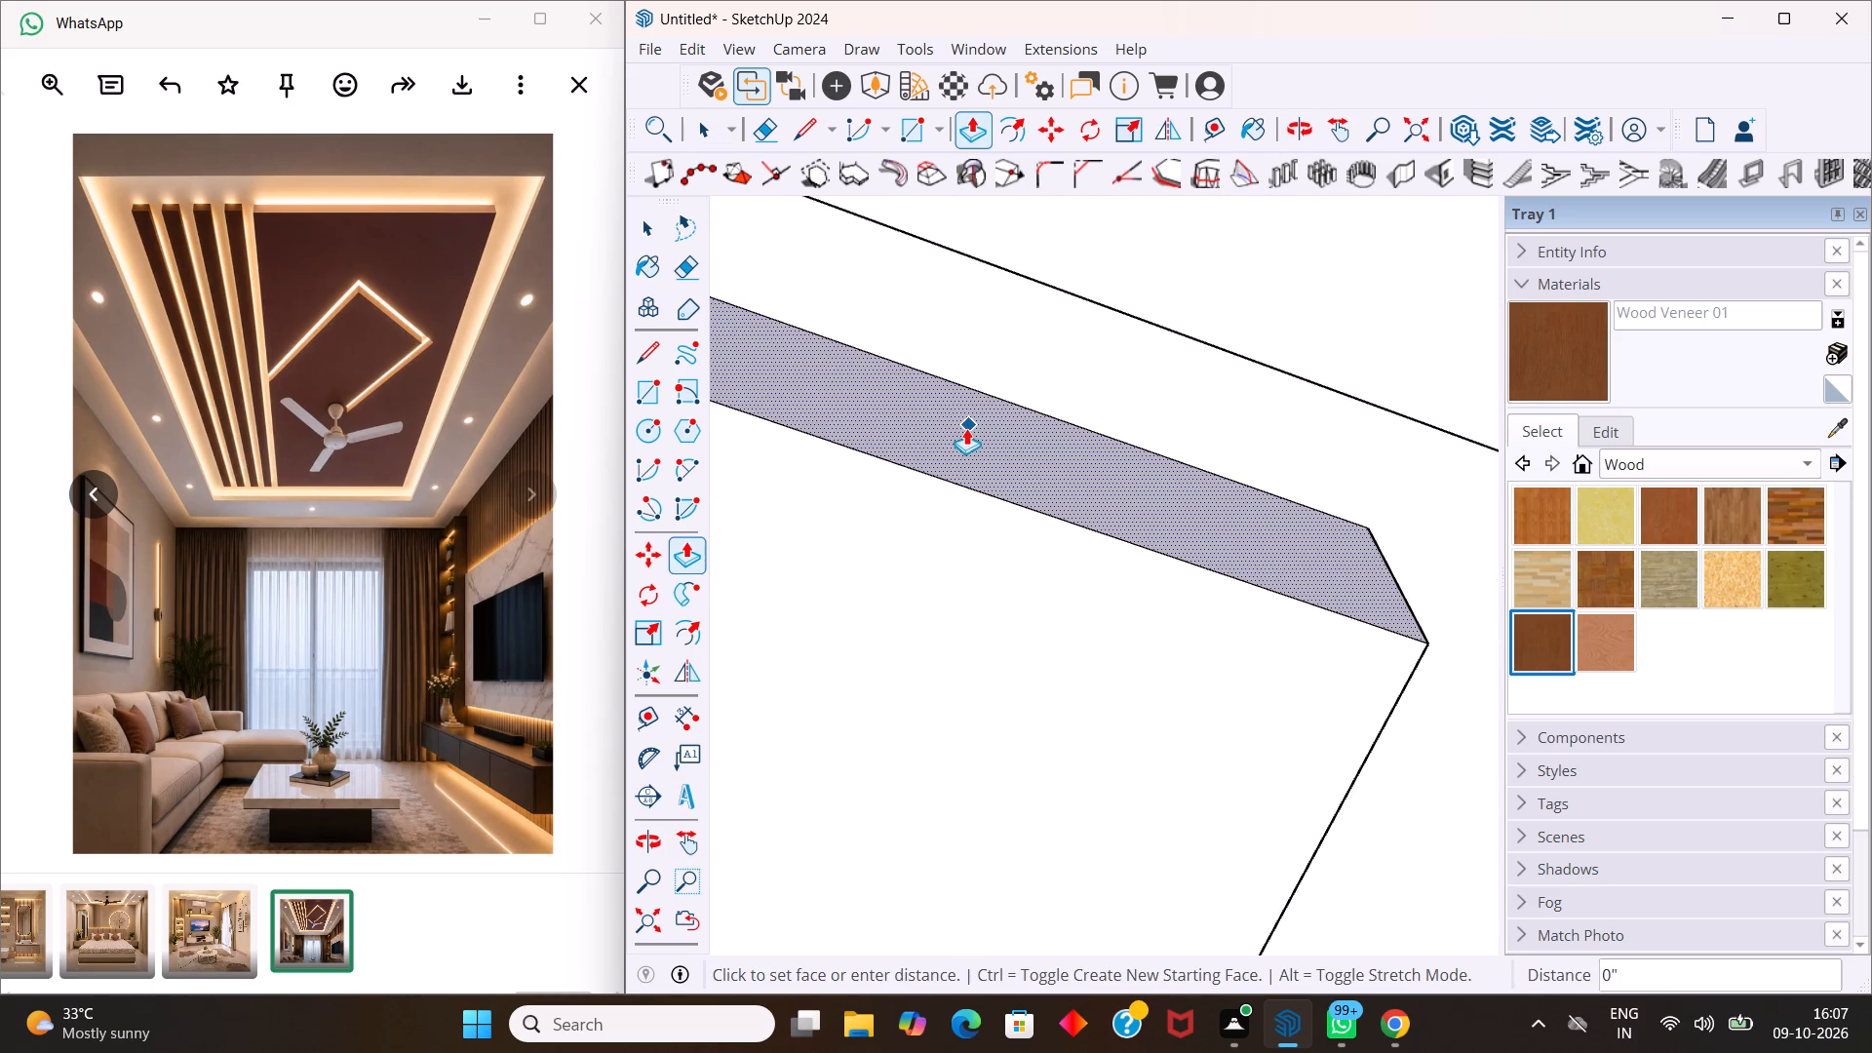
left_click_drag(966, 428, 959, 444)
key("2")
key("Return")
key("space")
Push/Pull the large raised panel's end face opposite the previously extended end outward by 4" toward the recess's end wall.
scroll(955, 441, "down", 11)
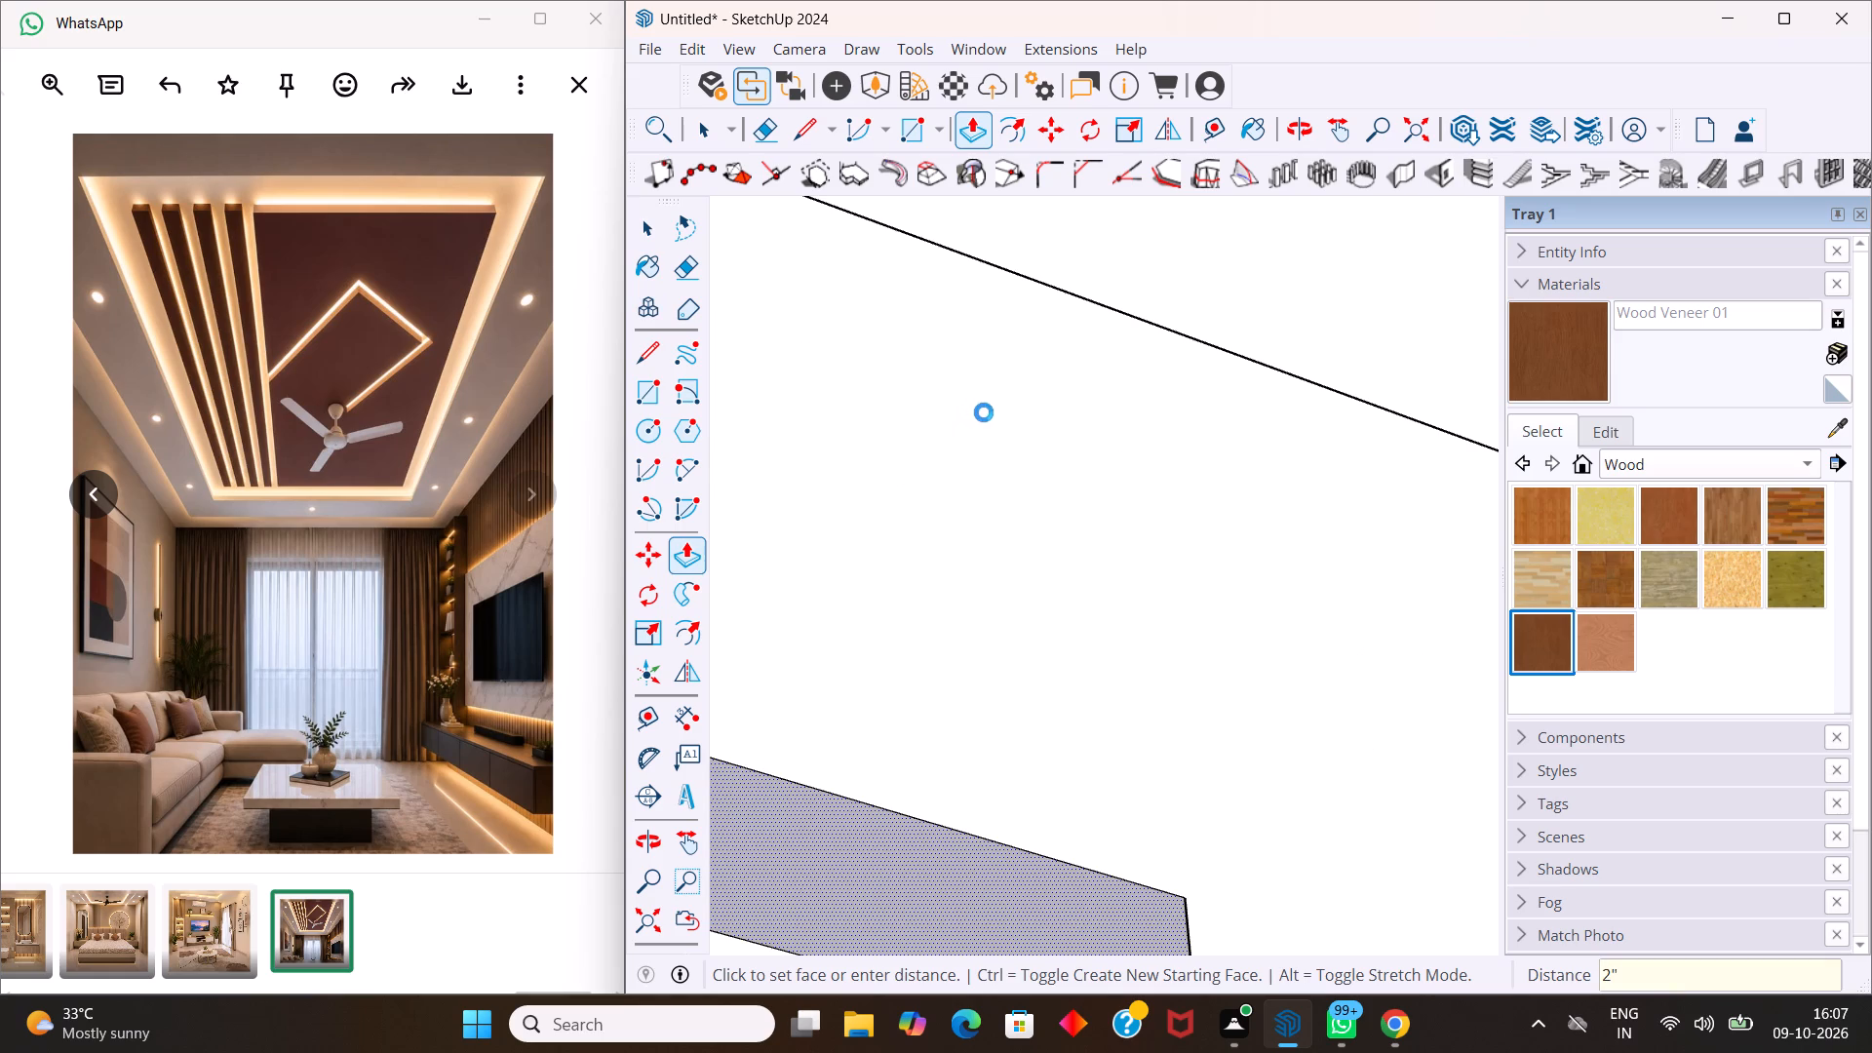
scroll(984, 412, "down", 1)
scroll(993, 402, "down", 20)
scroll(993, 402, "down", 1)
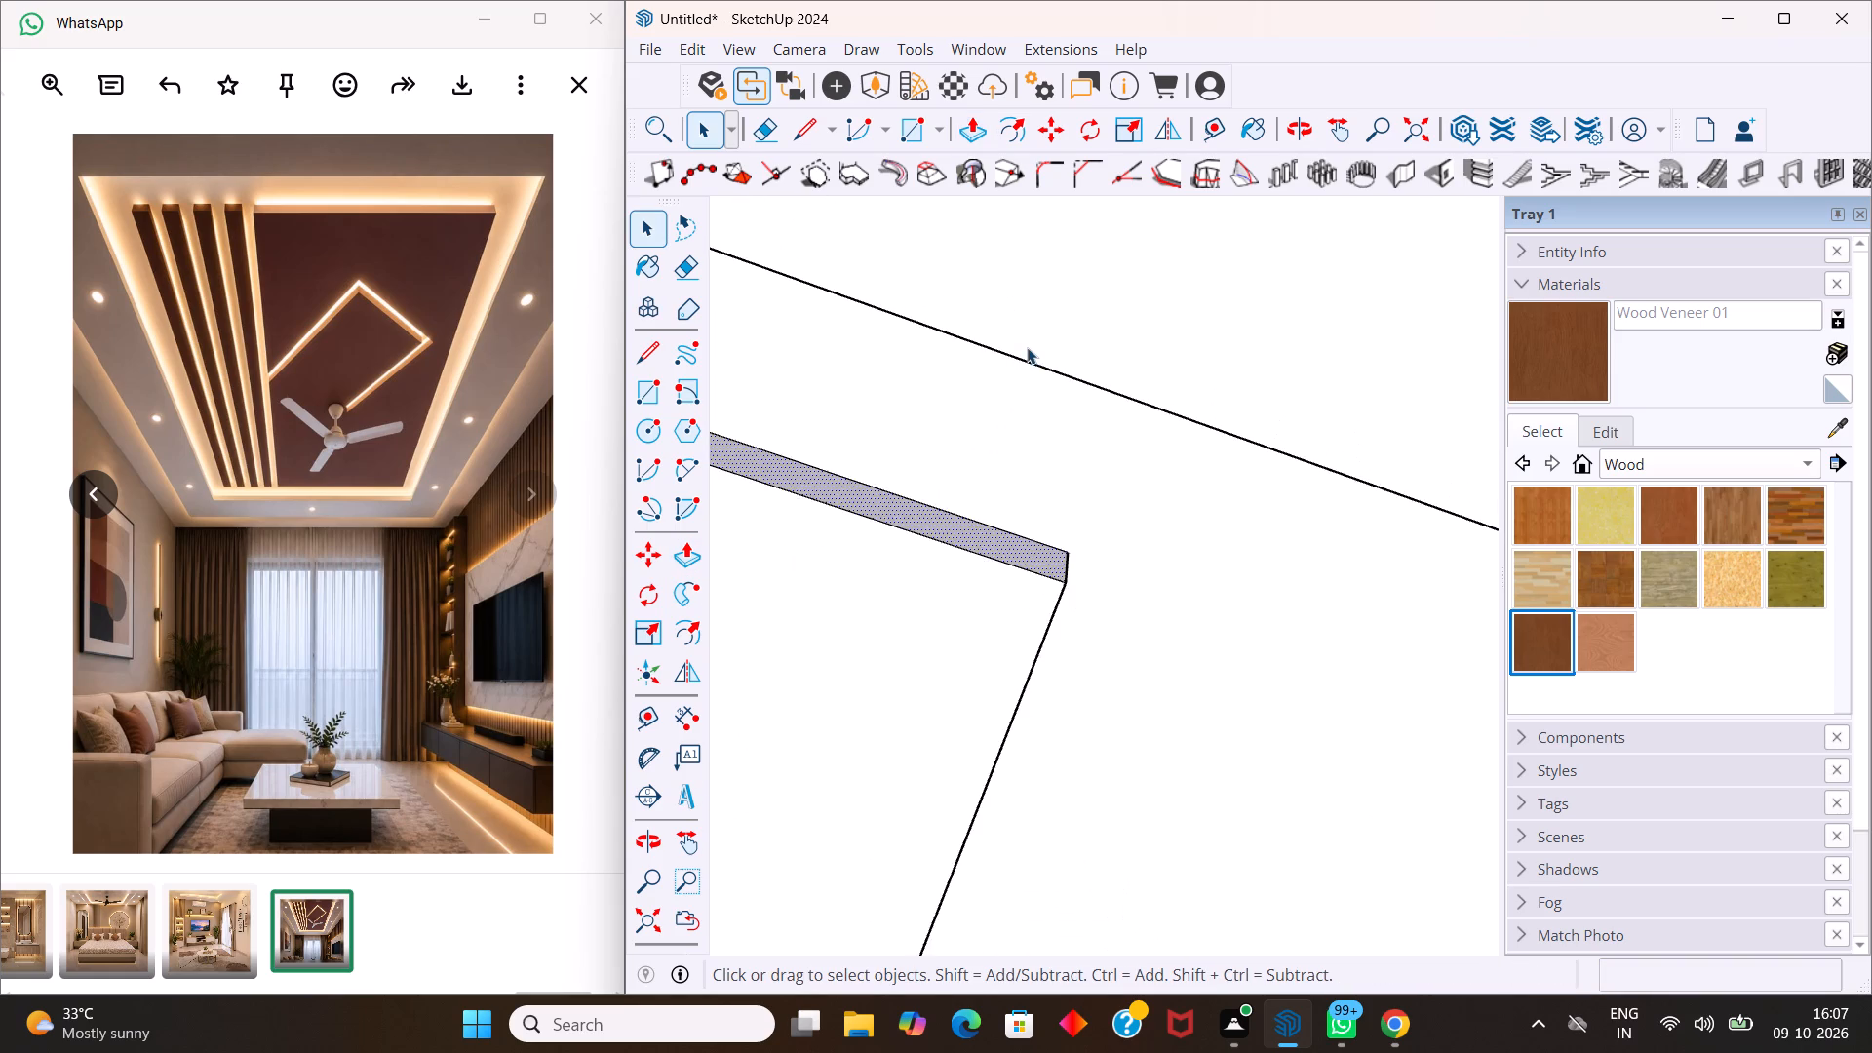
scroll(1027, 347, "down", 20)
scroll(1027, 347, "down", 4)
middle_click_drag(1204, 399, 1185, 385)
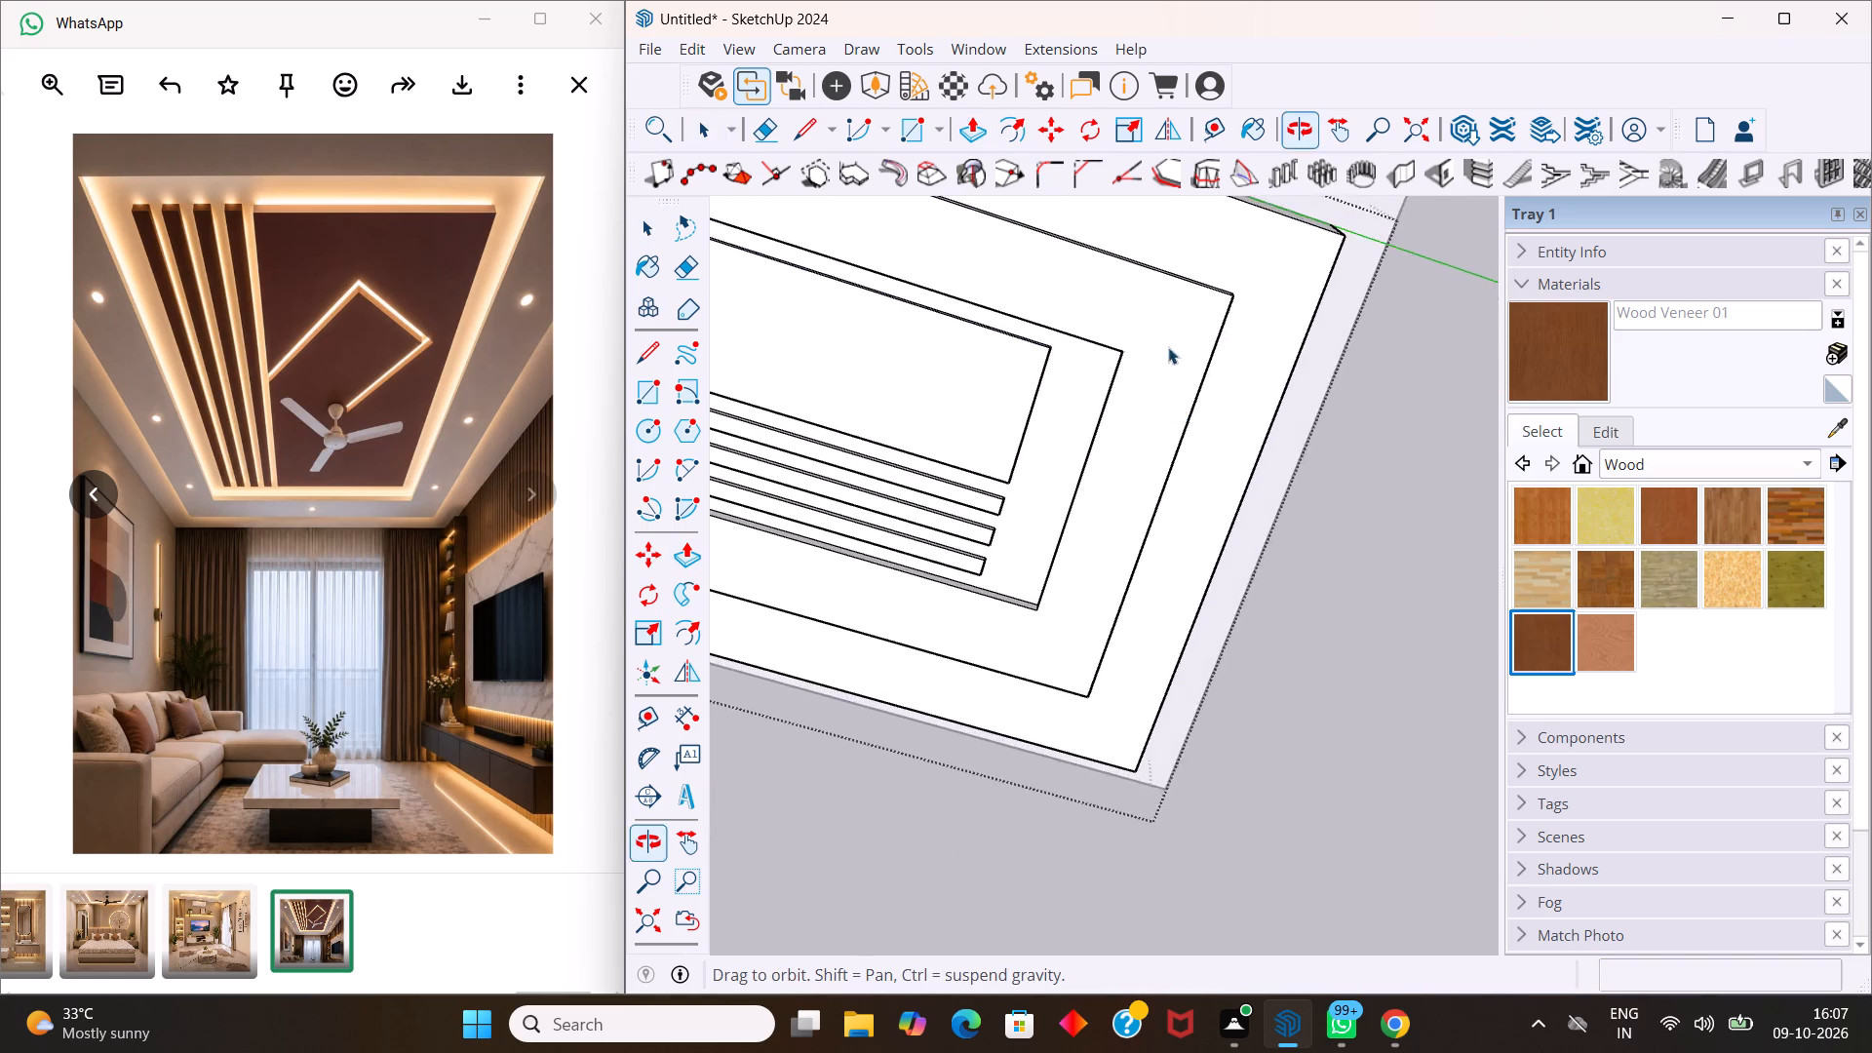
scroll(1159, 322, "down", 12)
middle_click_drag(1172, 373, 1123, 363)
scroll(1120, 360, "up", 3)
middle_click_drag(1154, 385, 1138, 381)
scroll(1157, 390, "up", 1)
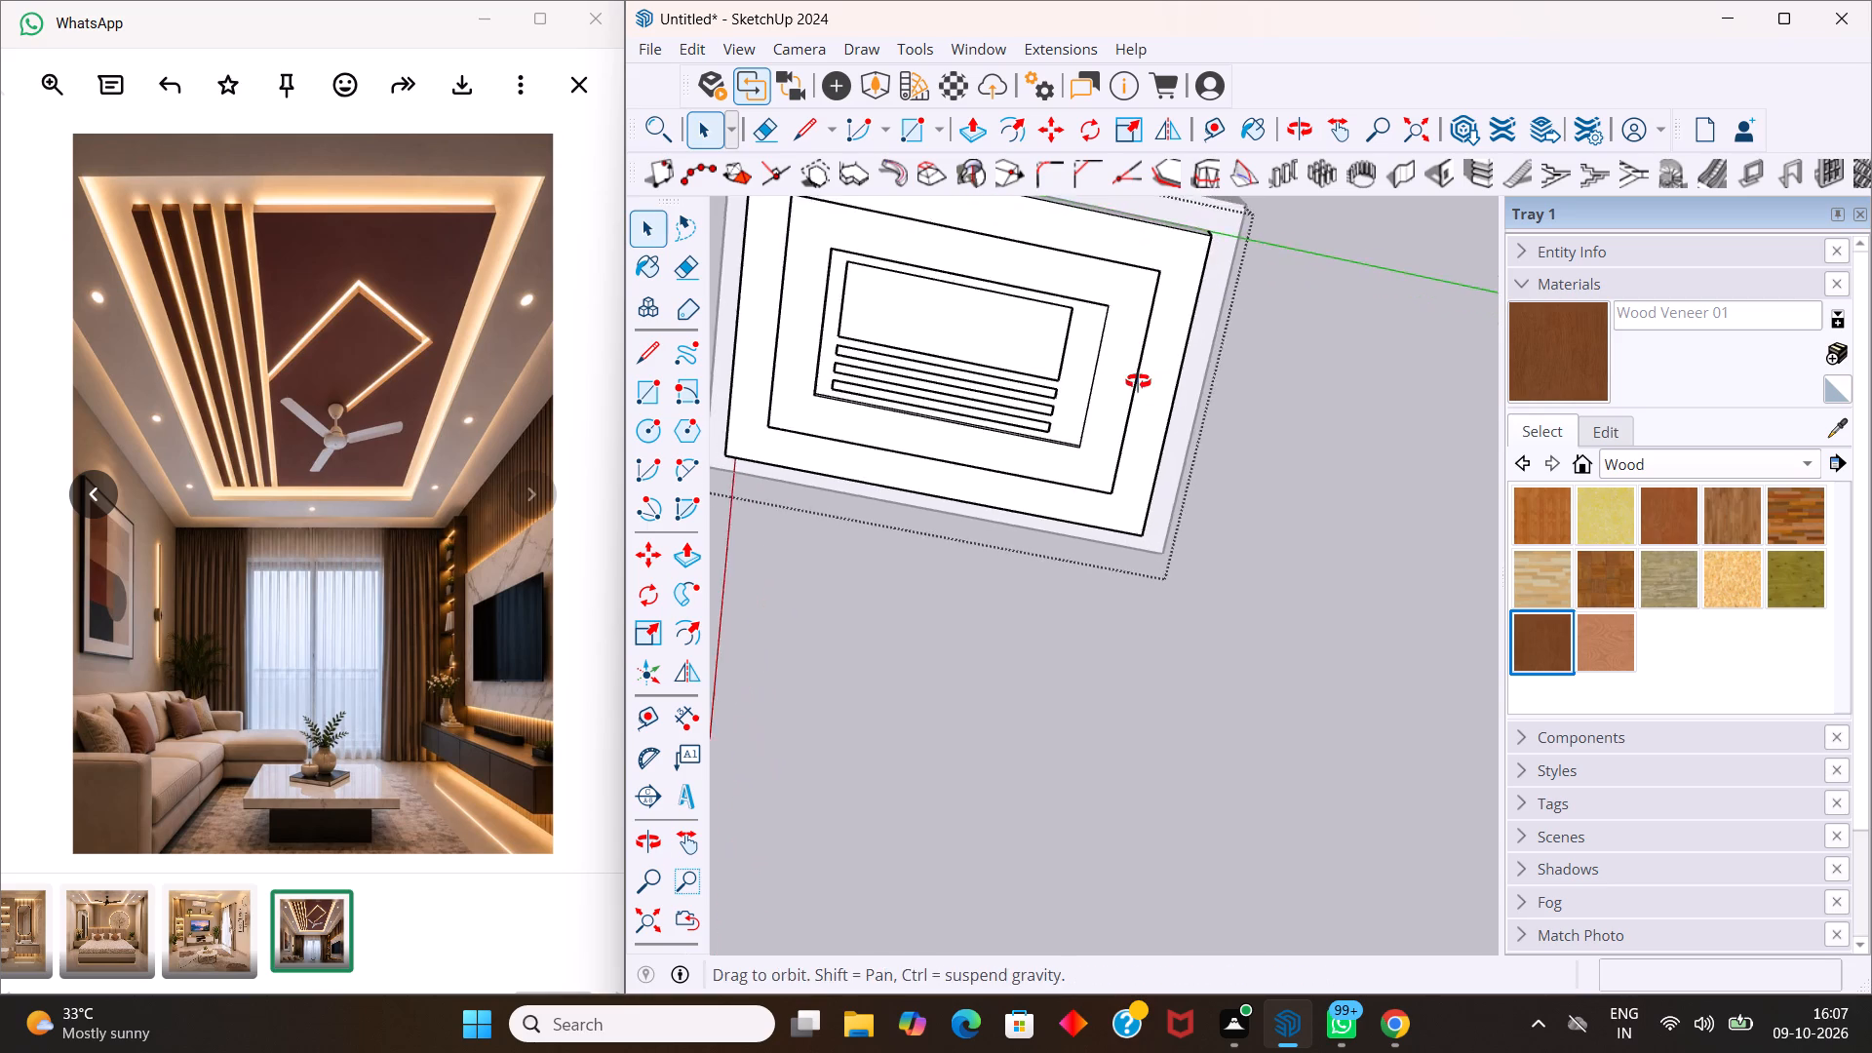
middle_click_drag(1138, 381, 1129, 378)
scroll(1068, 392, "up", 20)
scroll(1068, 392, "up", 2)
middle_click_drag(1089, 455, 1045, 449)
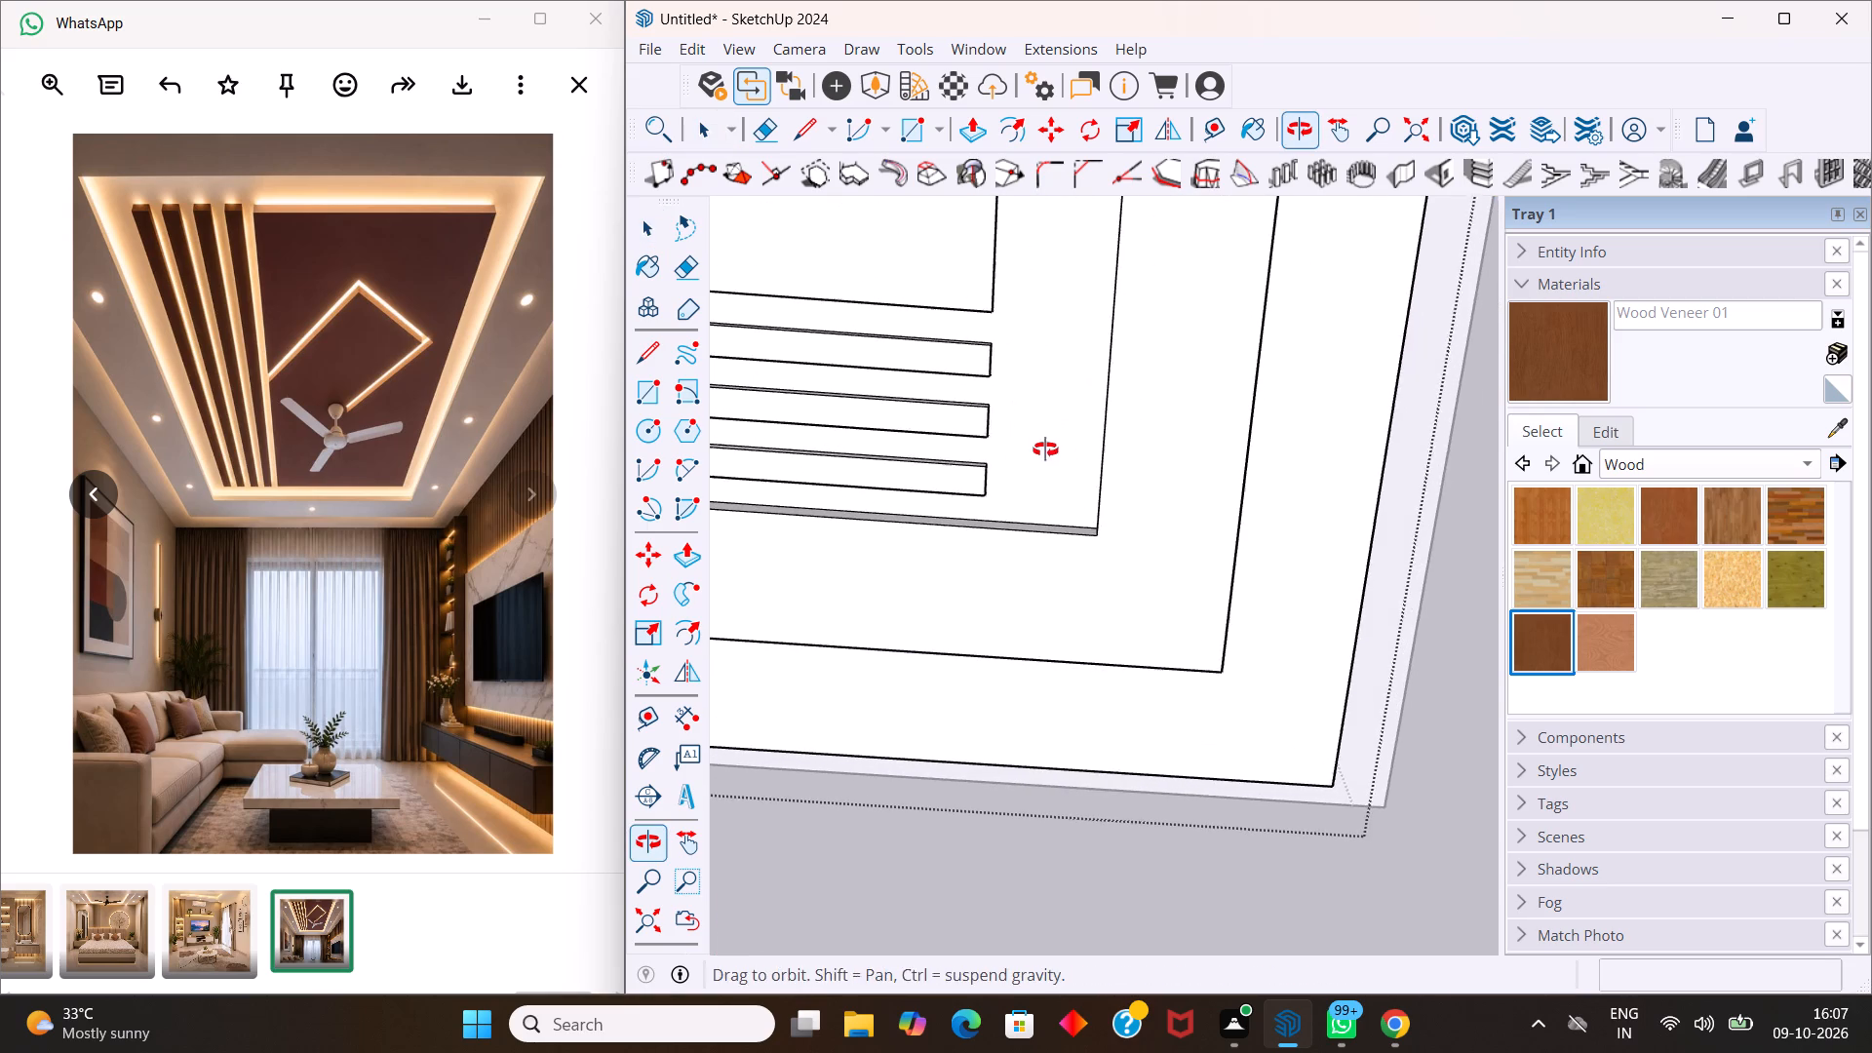
middle_click_drag(1045, 449, 1043, 447)
scroll(1046, 418, "down", 20)
scroll(1046, 418, "down", 17)
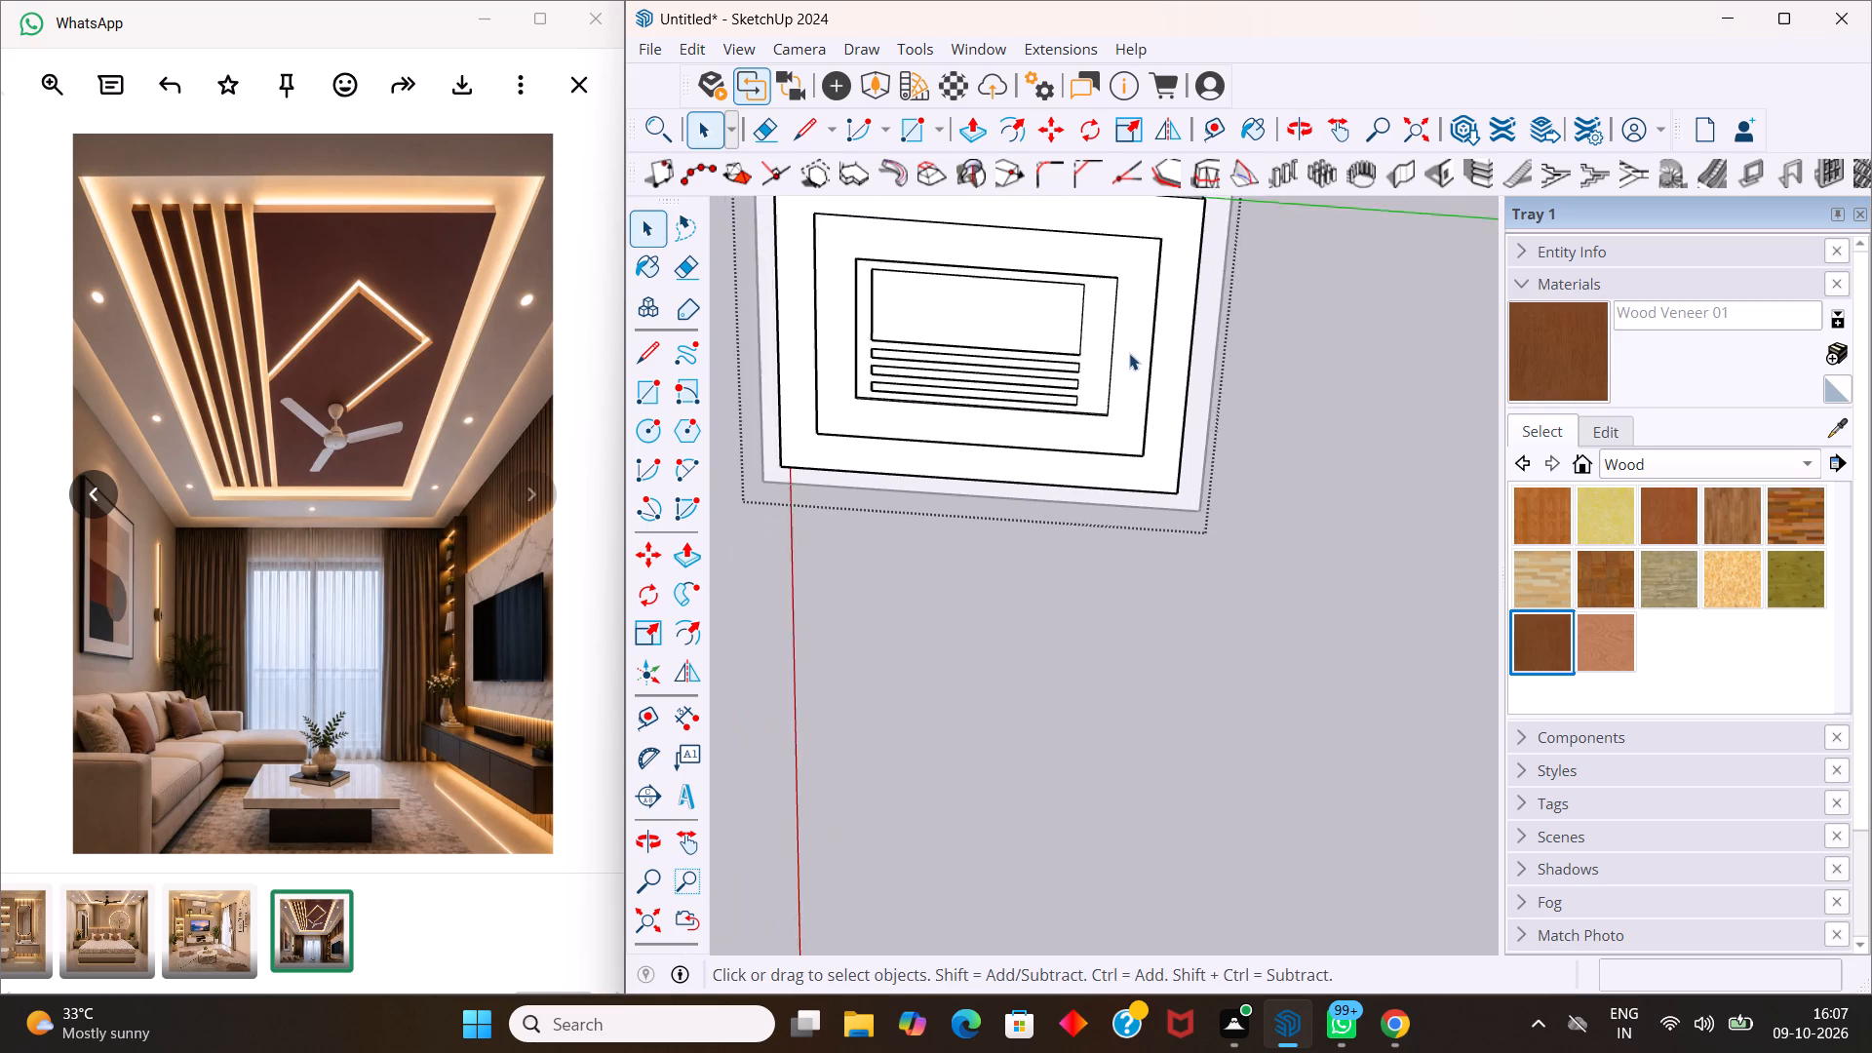
scroll(1129, 353, "down", 3)
middle_click_drag(1259, 447, 806, 684)
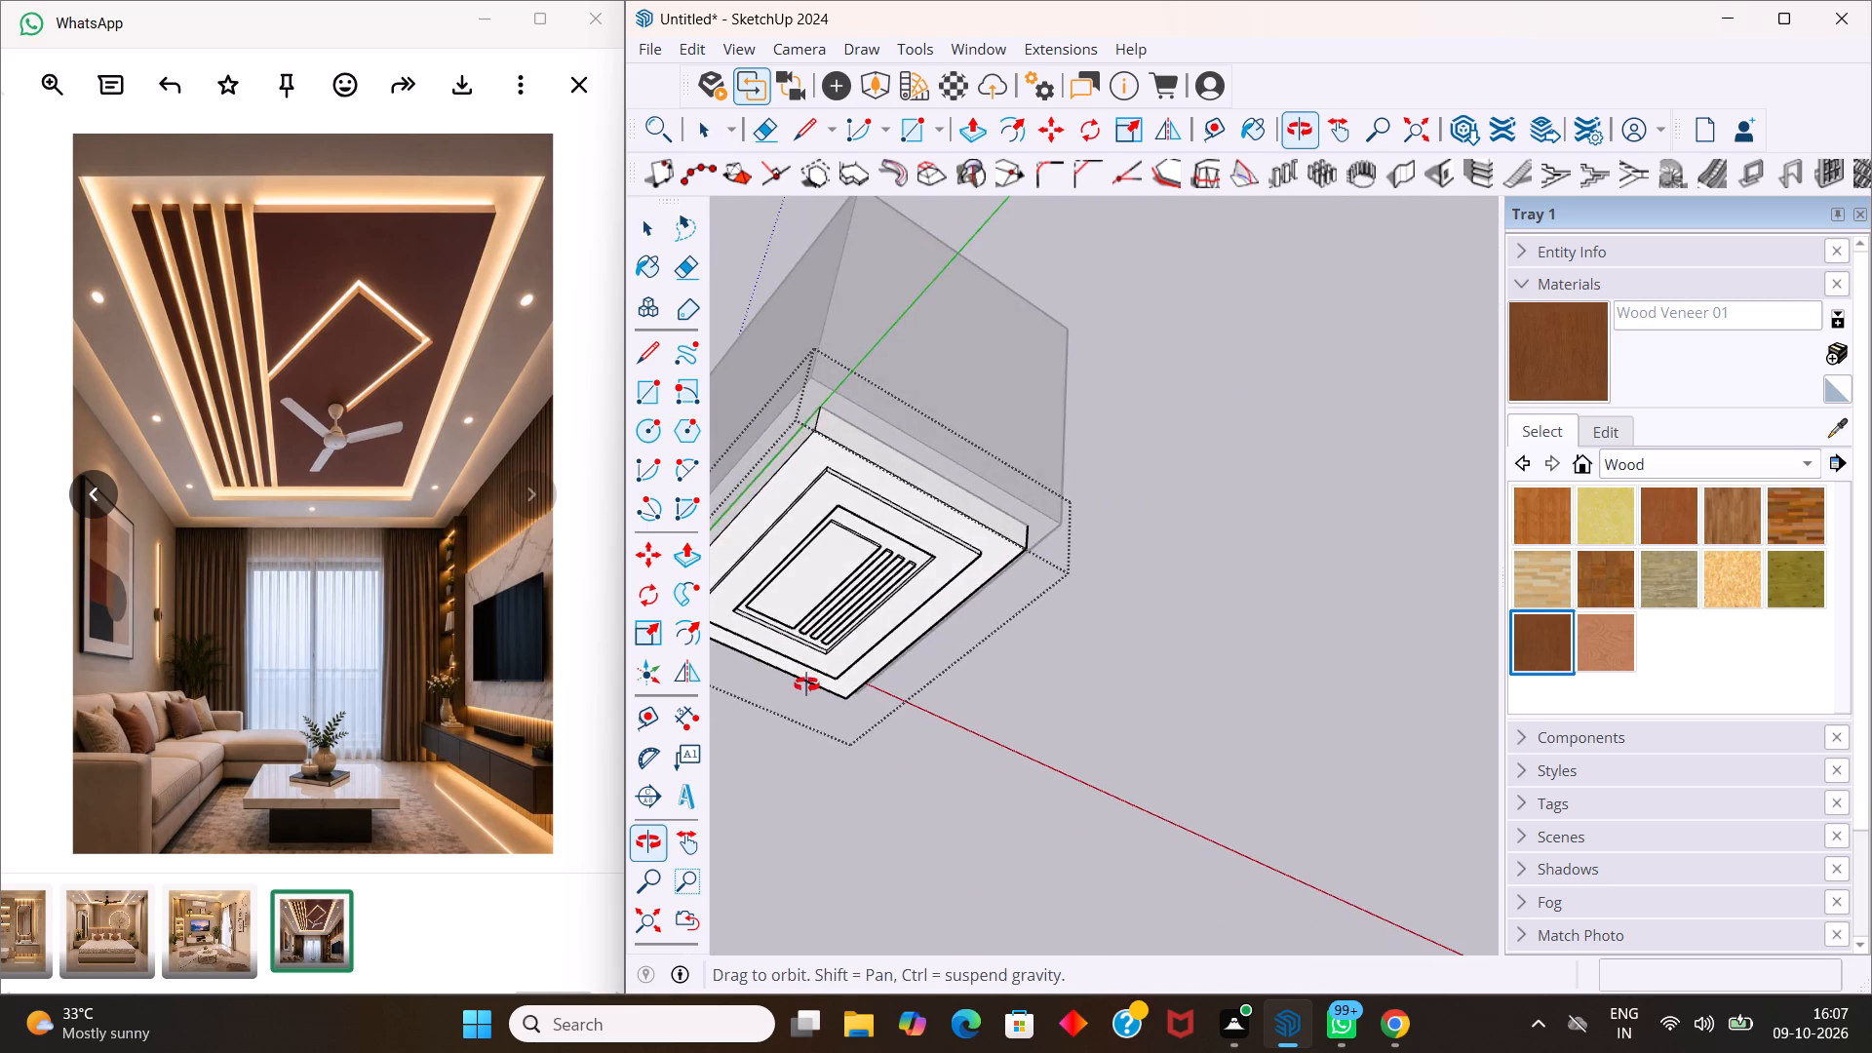
middle_click_drag(806, 684, 810, 673)
scroll(890, 553, "up", 20)
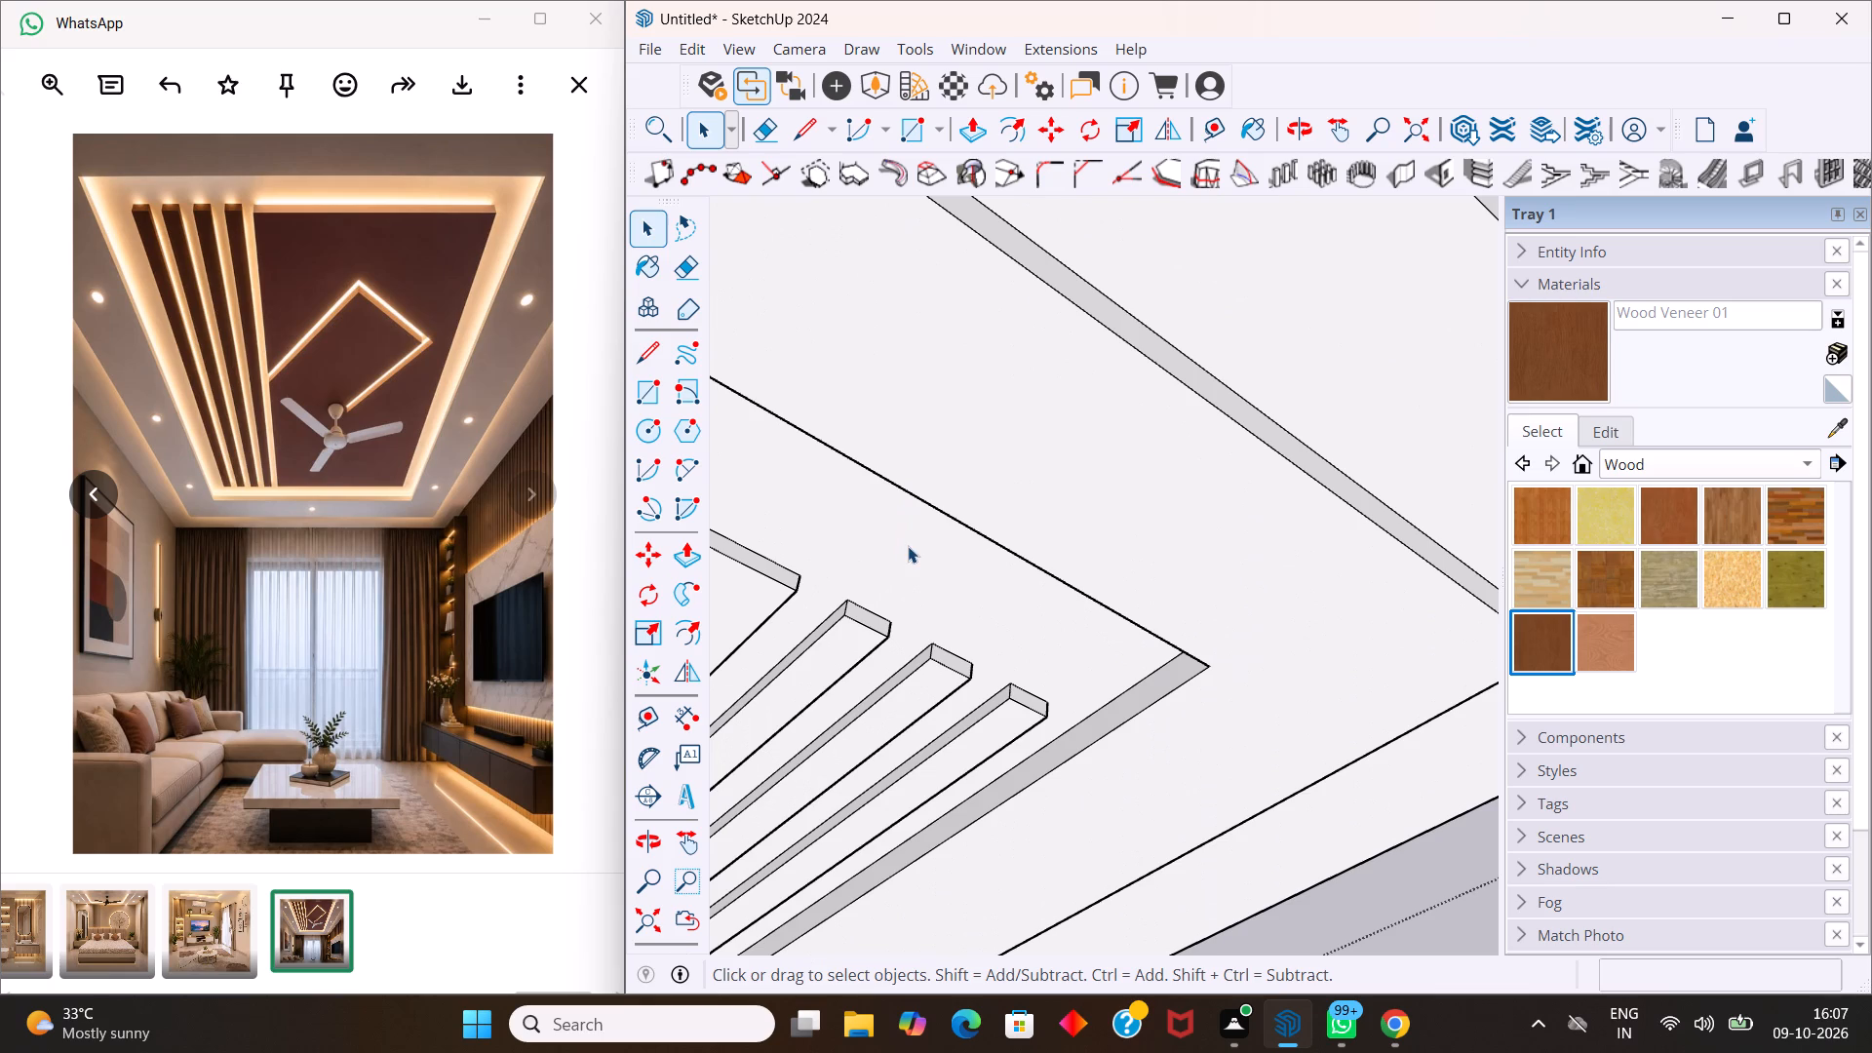
left_click(754, 556)
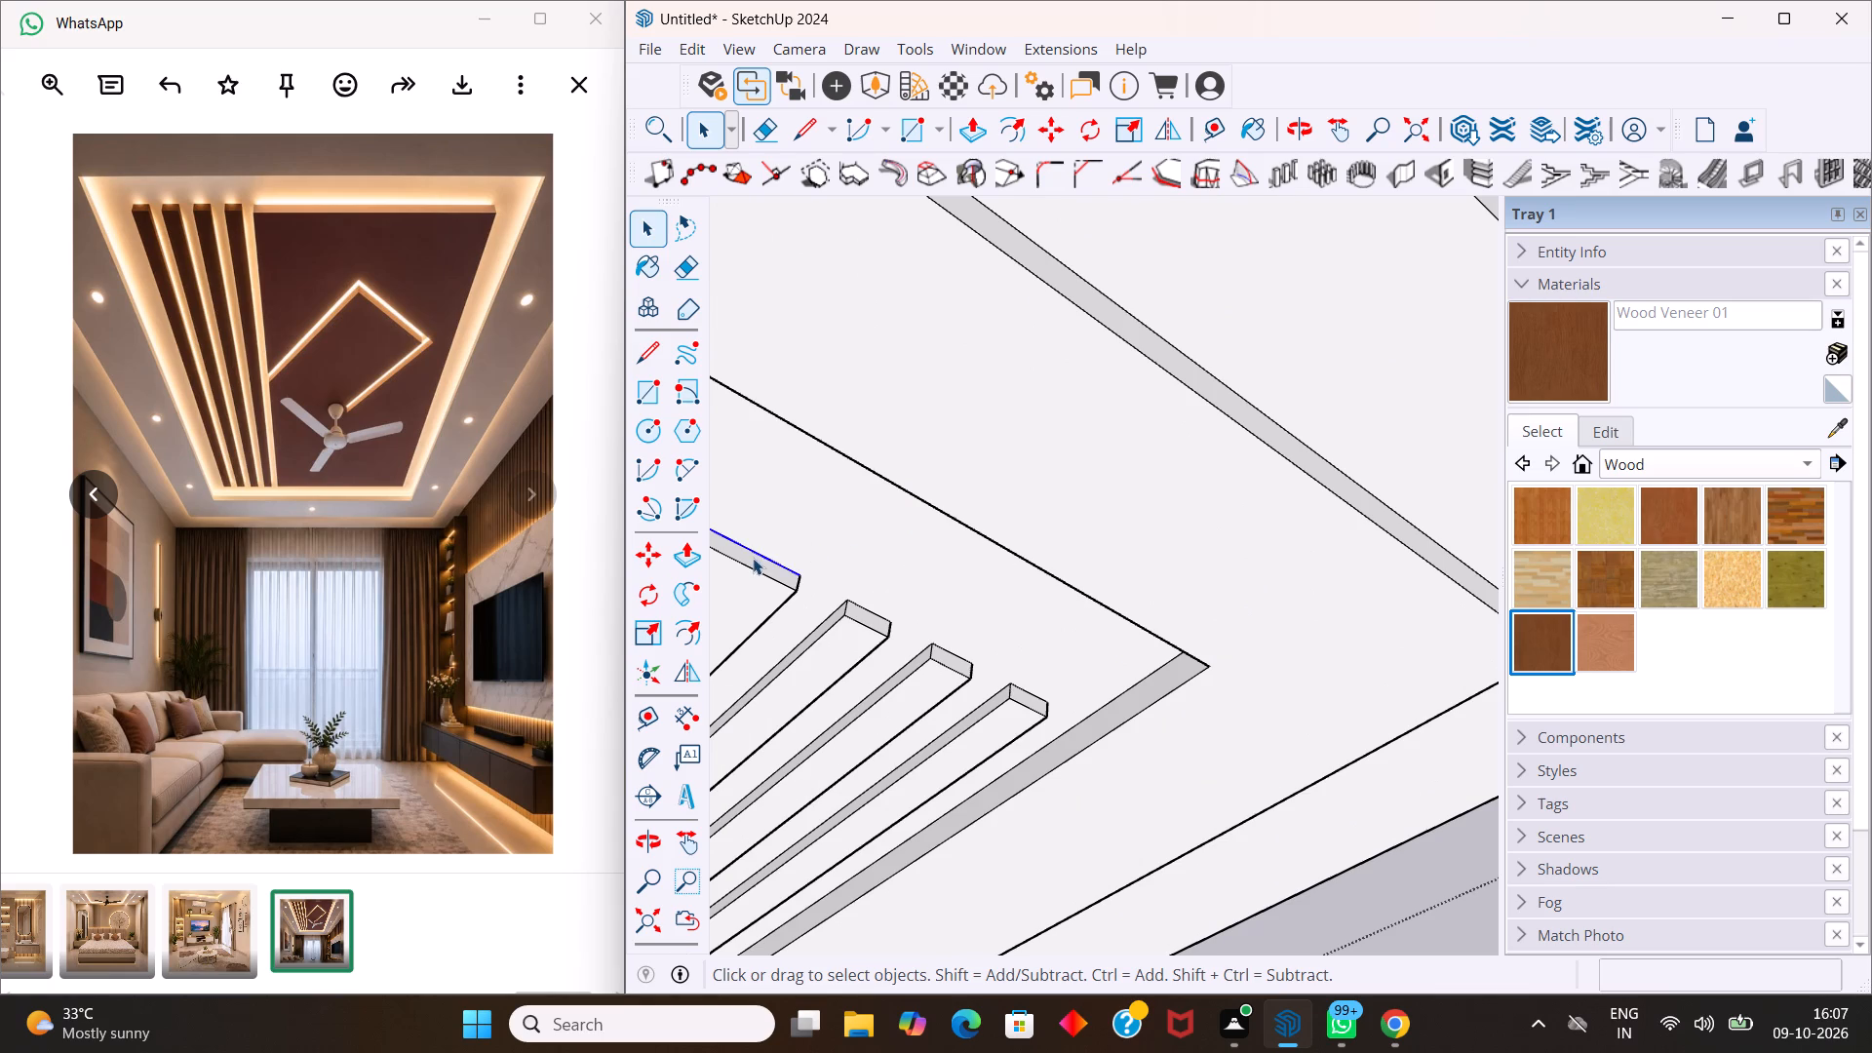
scroll(752, 559, "up", 6)
left_click(752, 559)
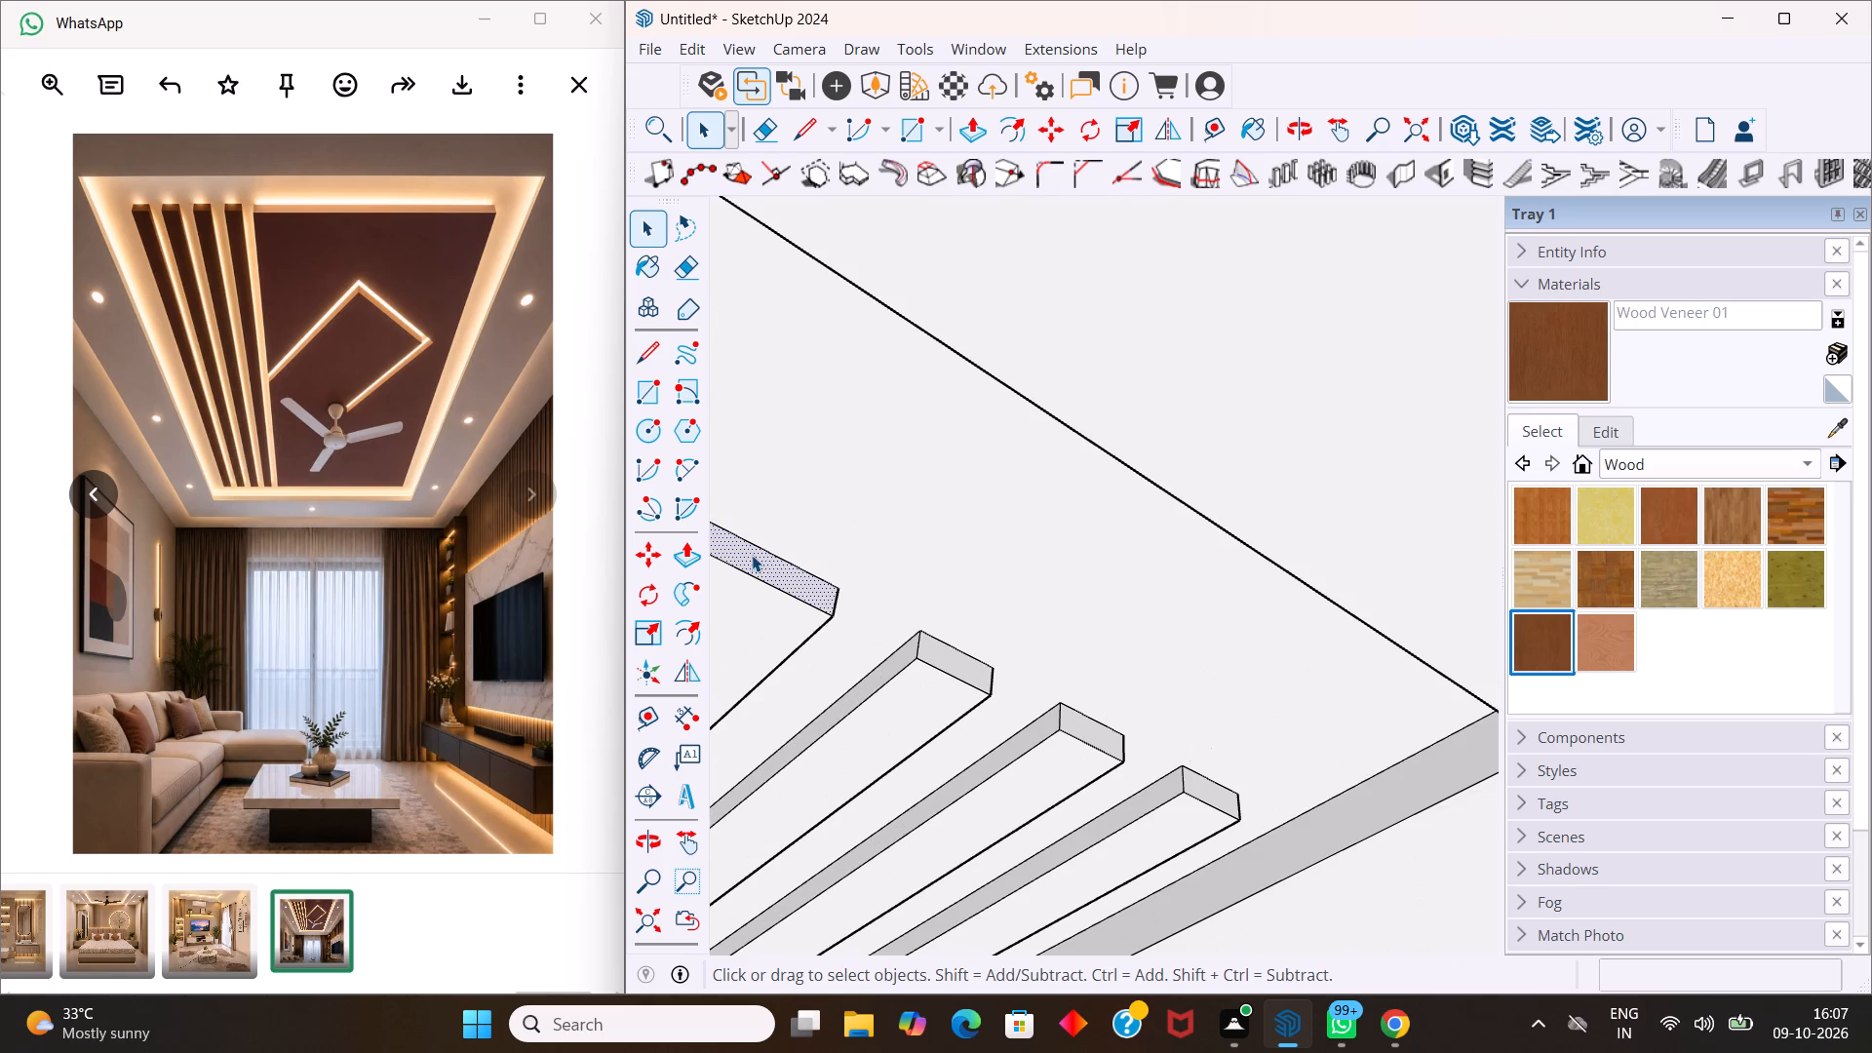
key("p")
left_click_drag(752, 553, 807, 528)
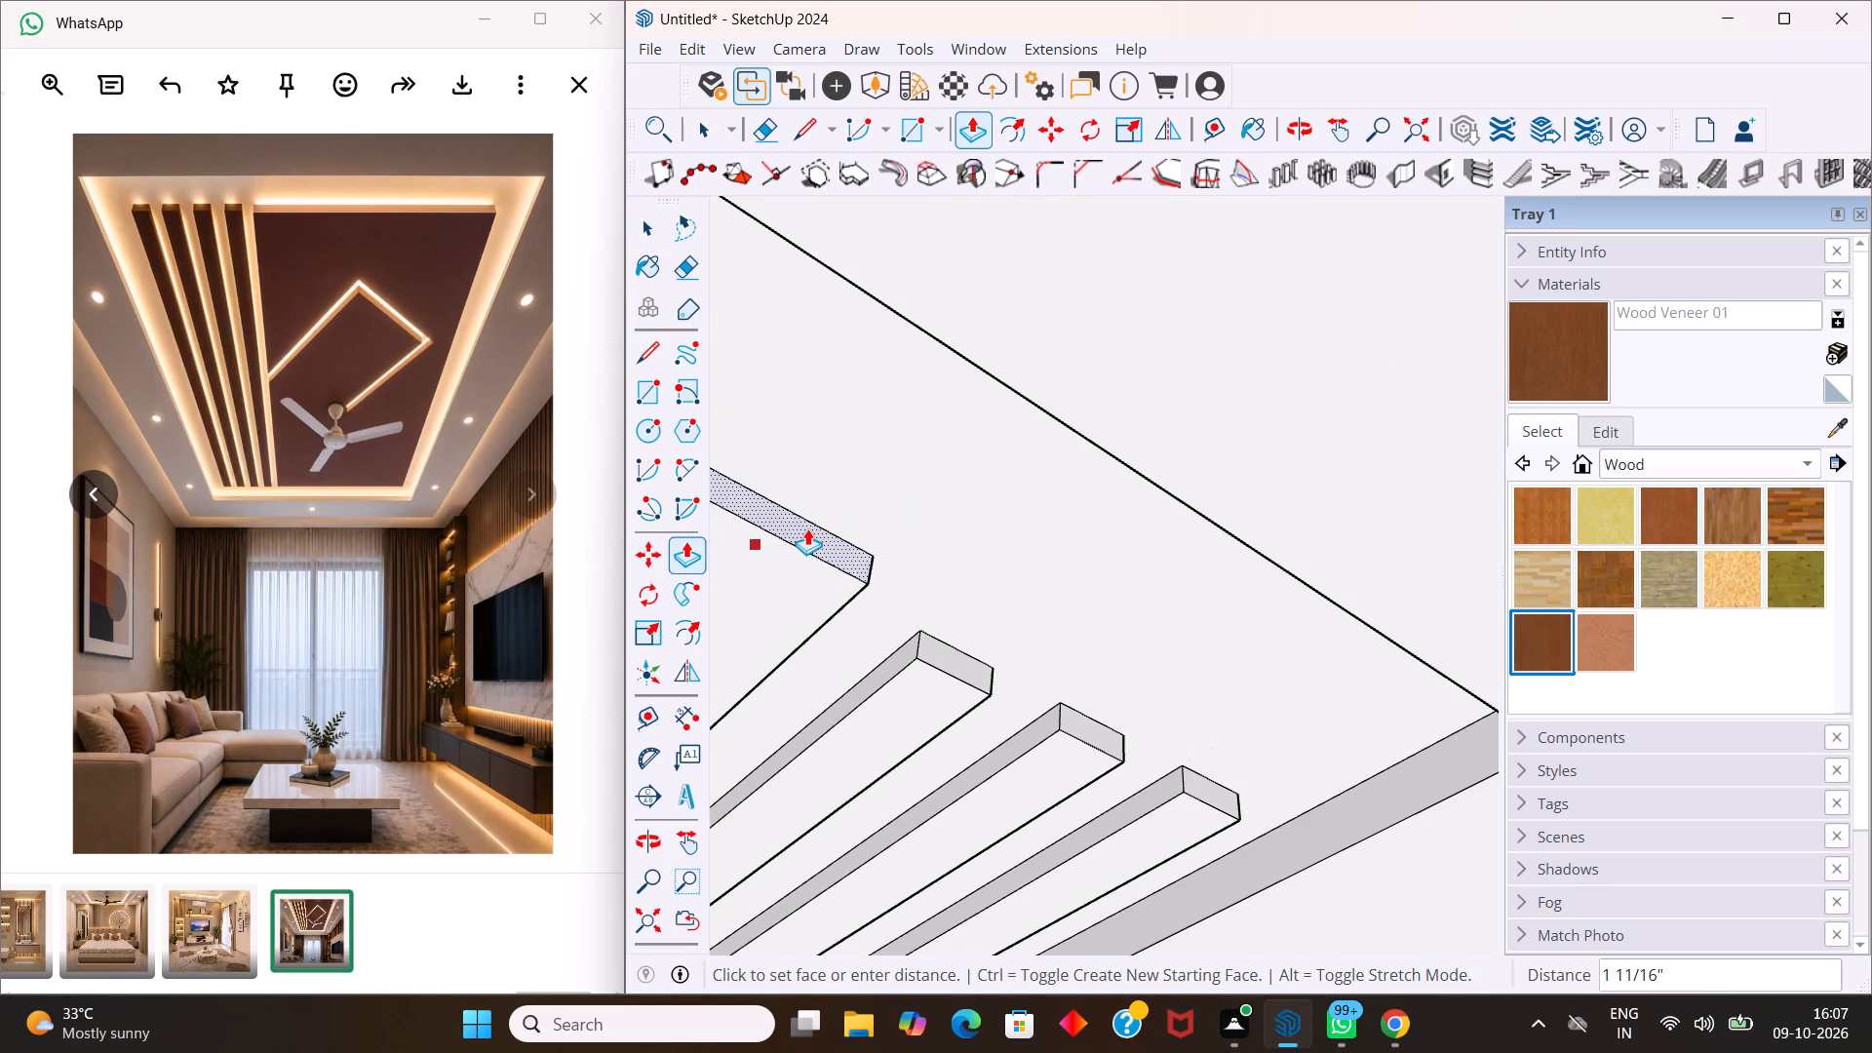
left_click_drag(807, 528, 811, 530)
key("4")
key("Return")
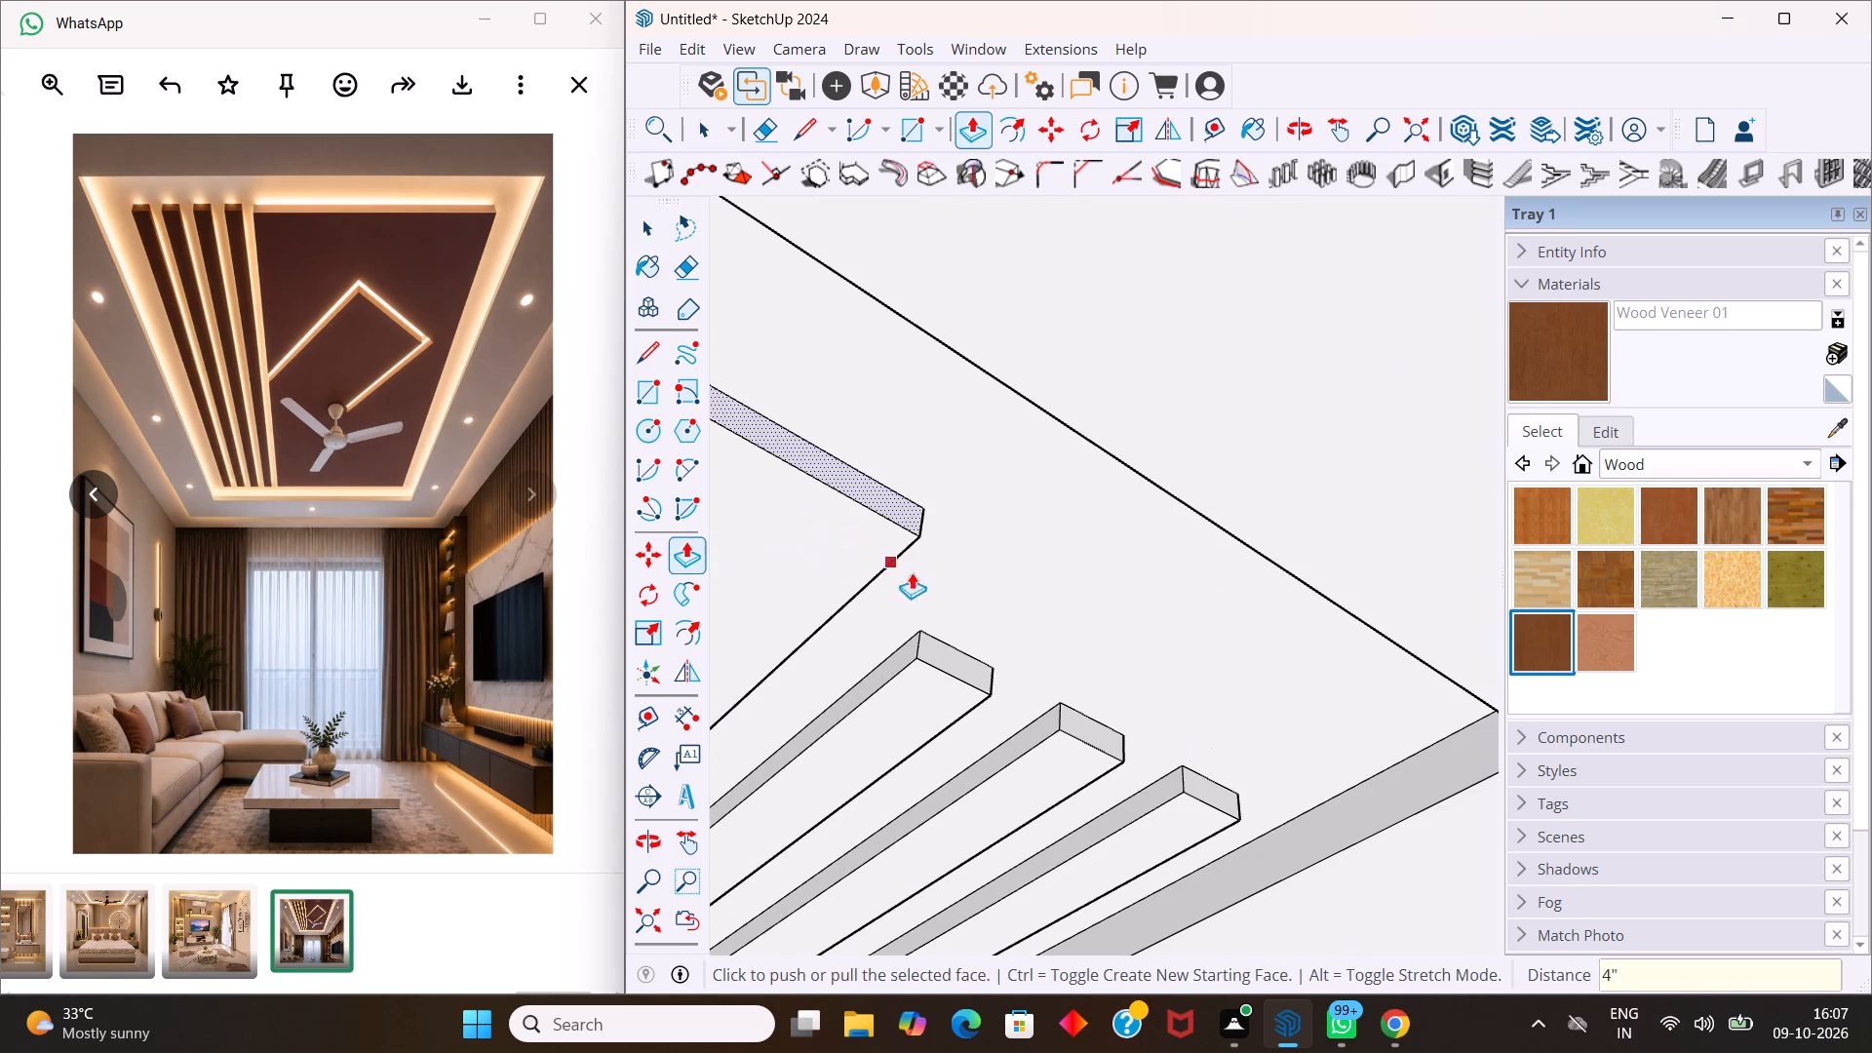
Push/Pull the matching end face of the raised strip nearest the panel outward by 4".
left_click_drag(955, 654, 990, 638)
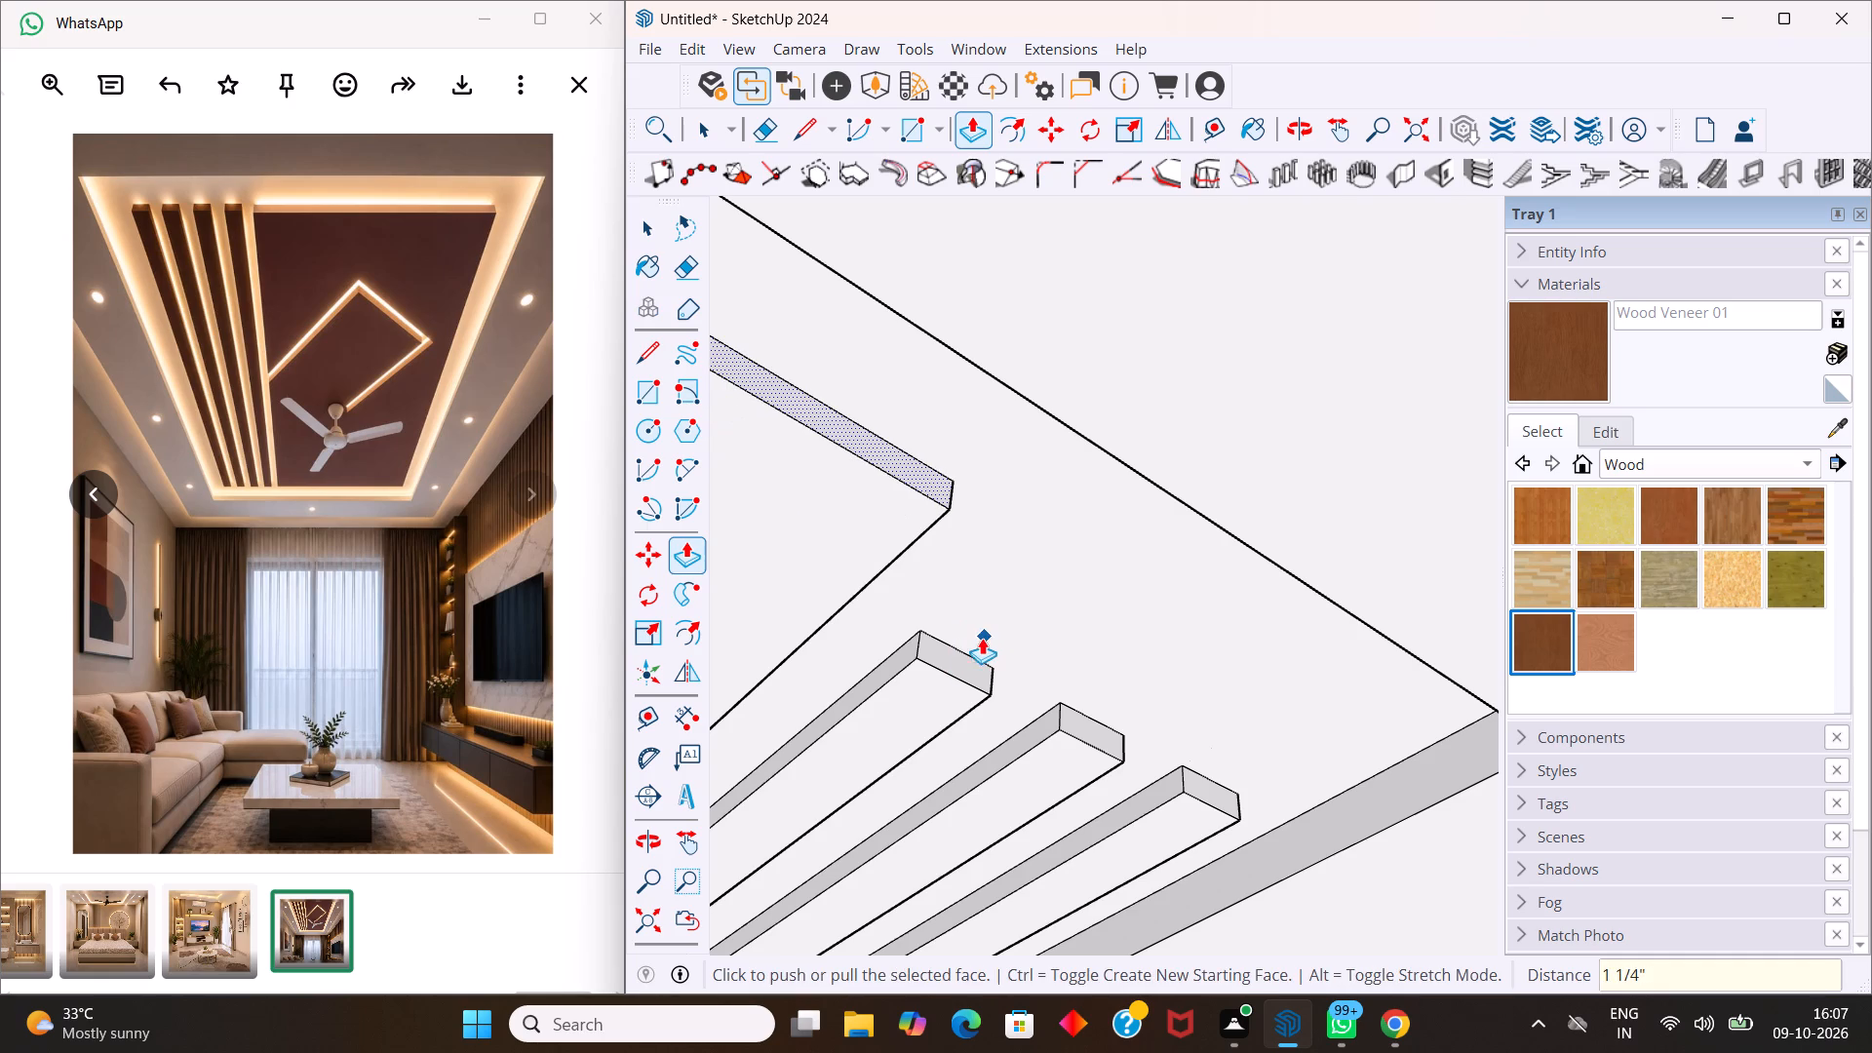
key("ctrl+z")
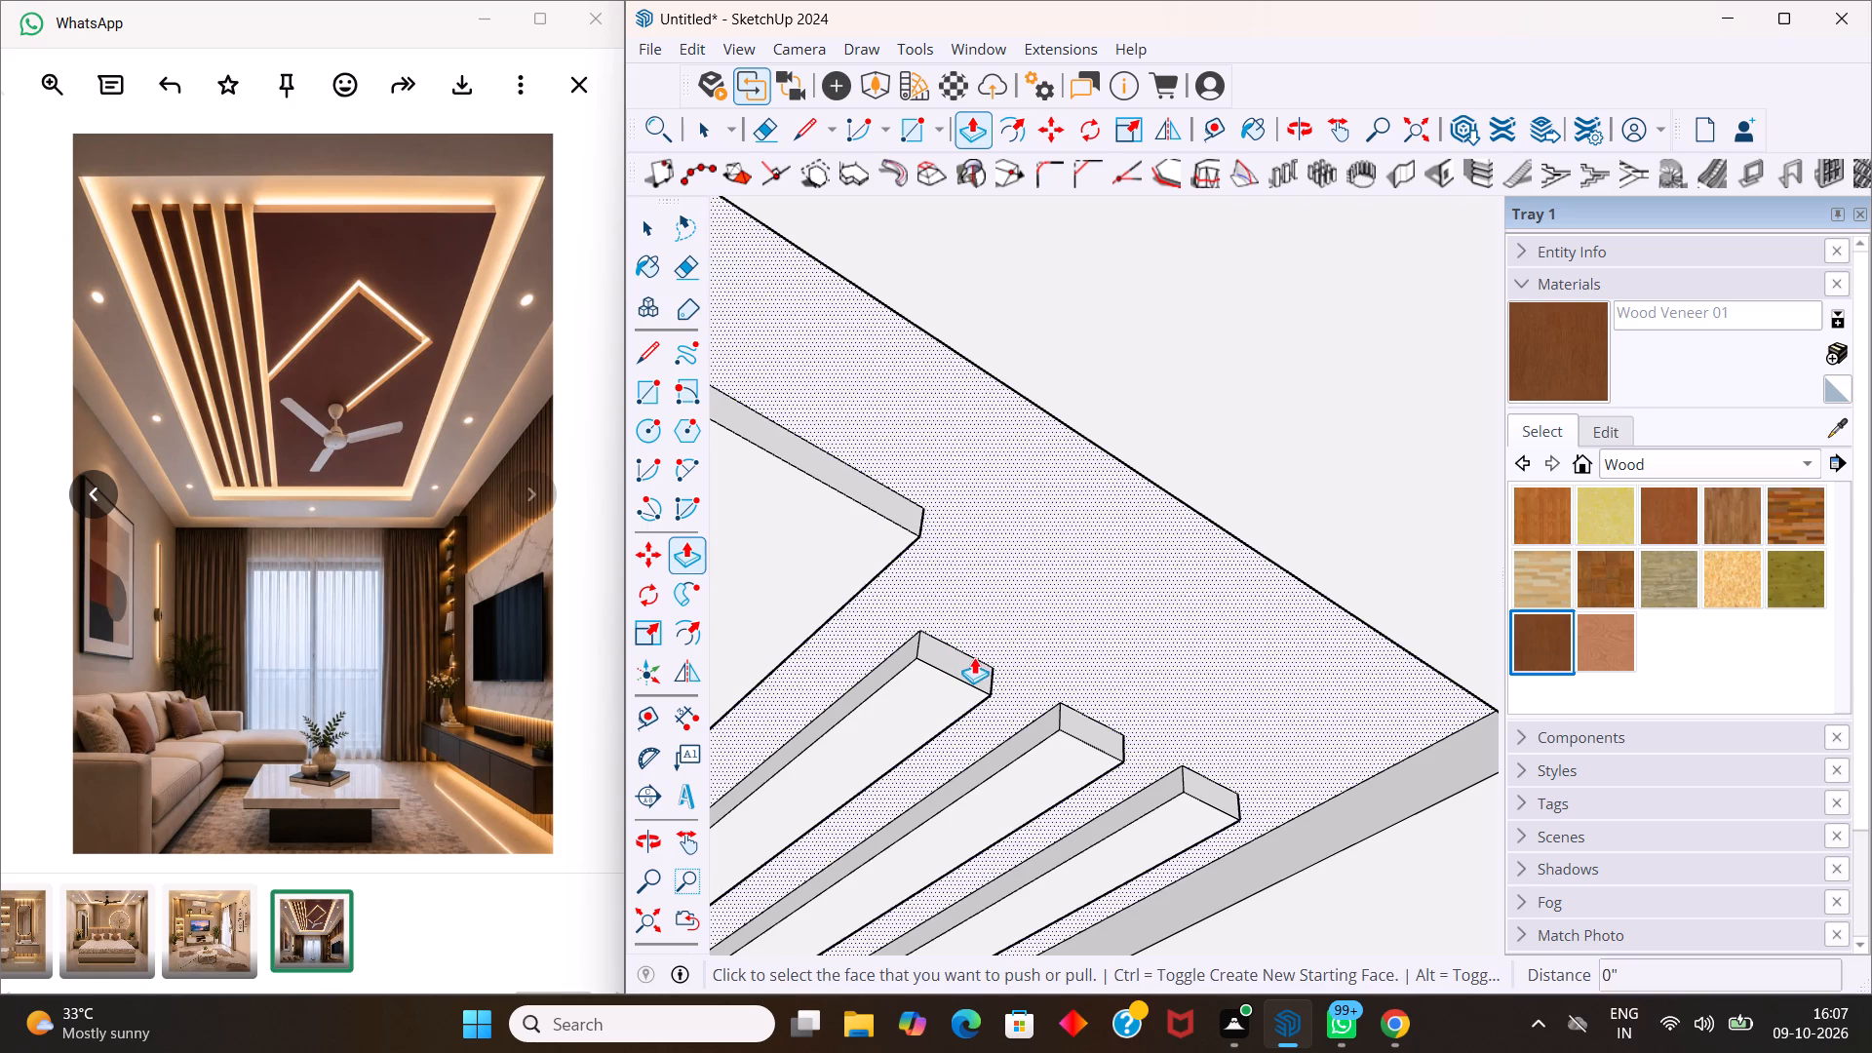
key("space")
left_click(972, 659)
scroll(965, 668, "up", 4)
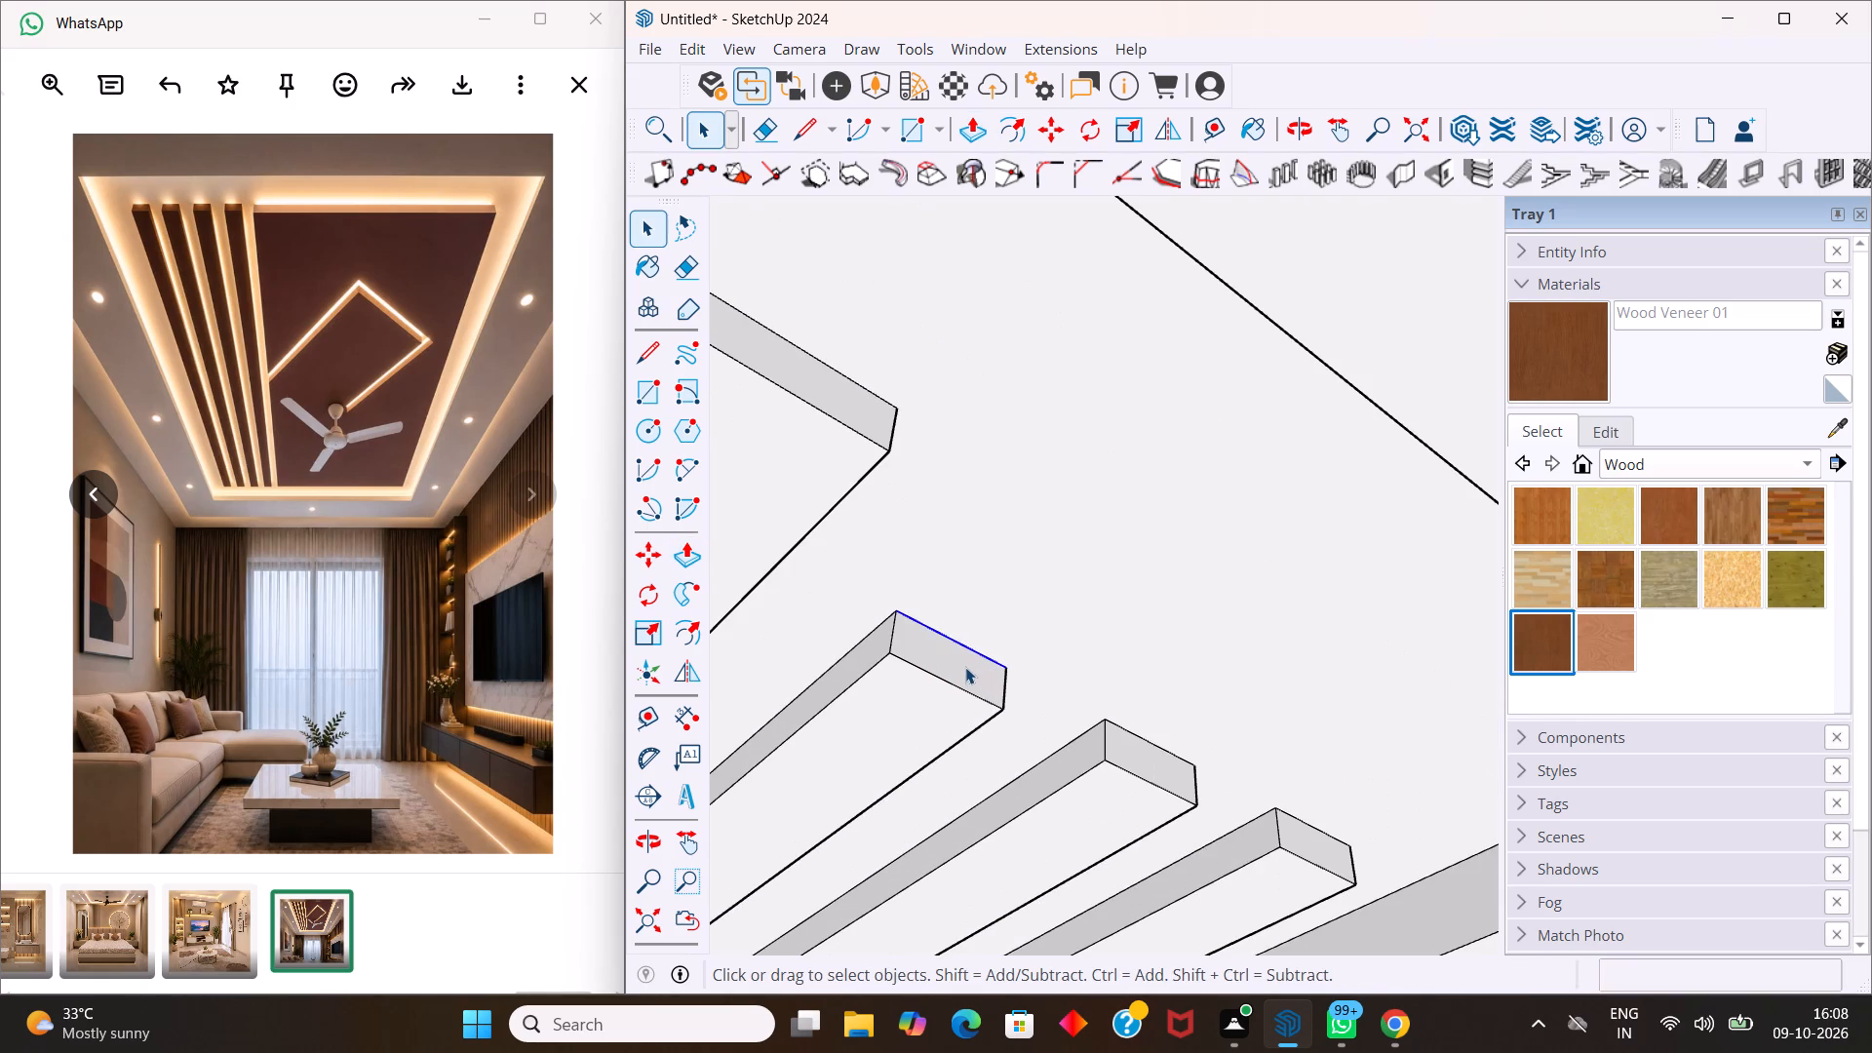
left_click(965, 667)
key("p")
left_click_drag(966, 665, 995, 635)
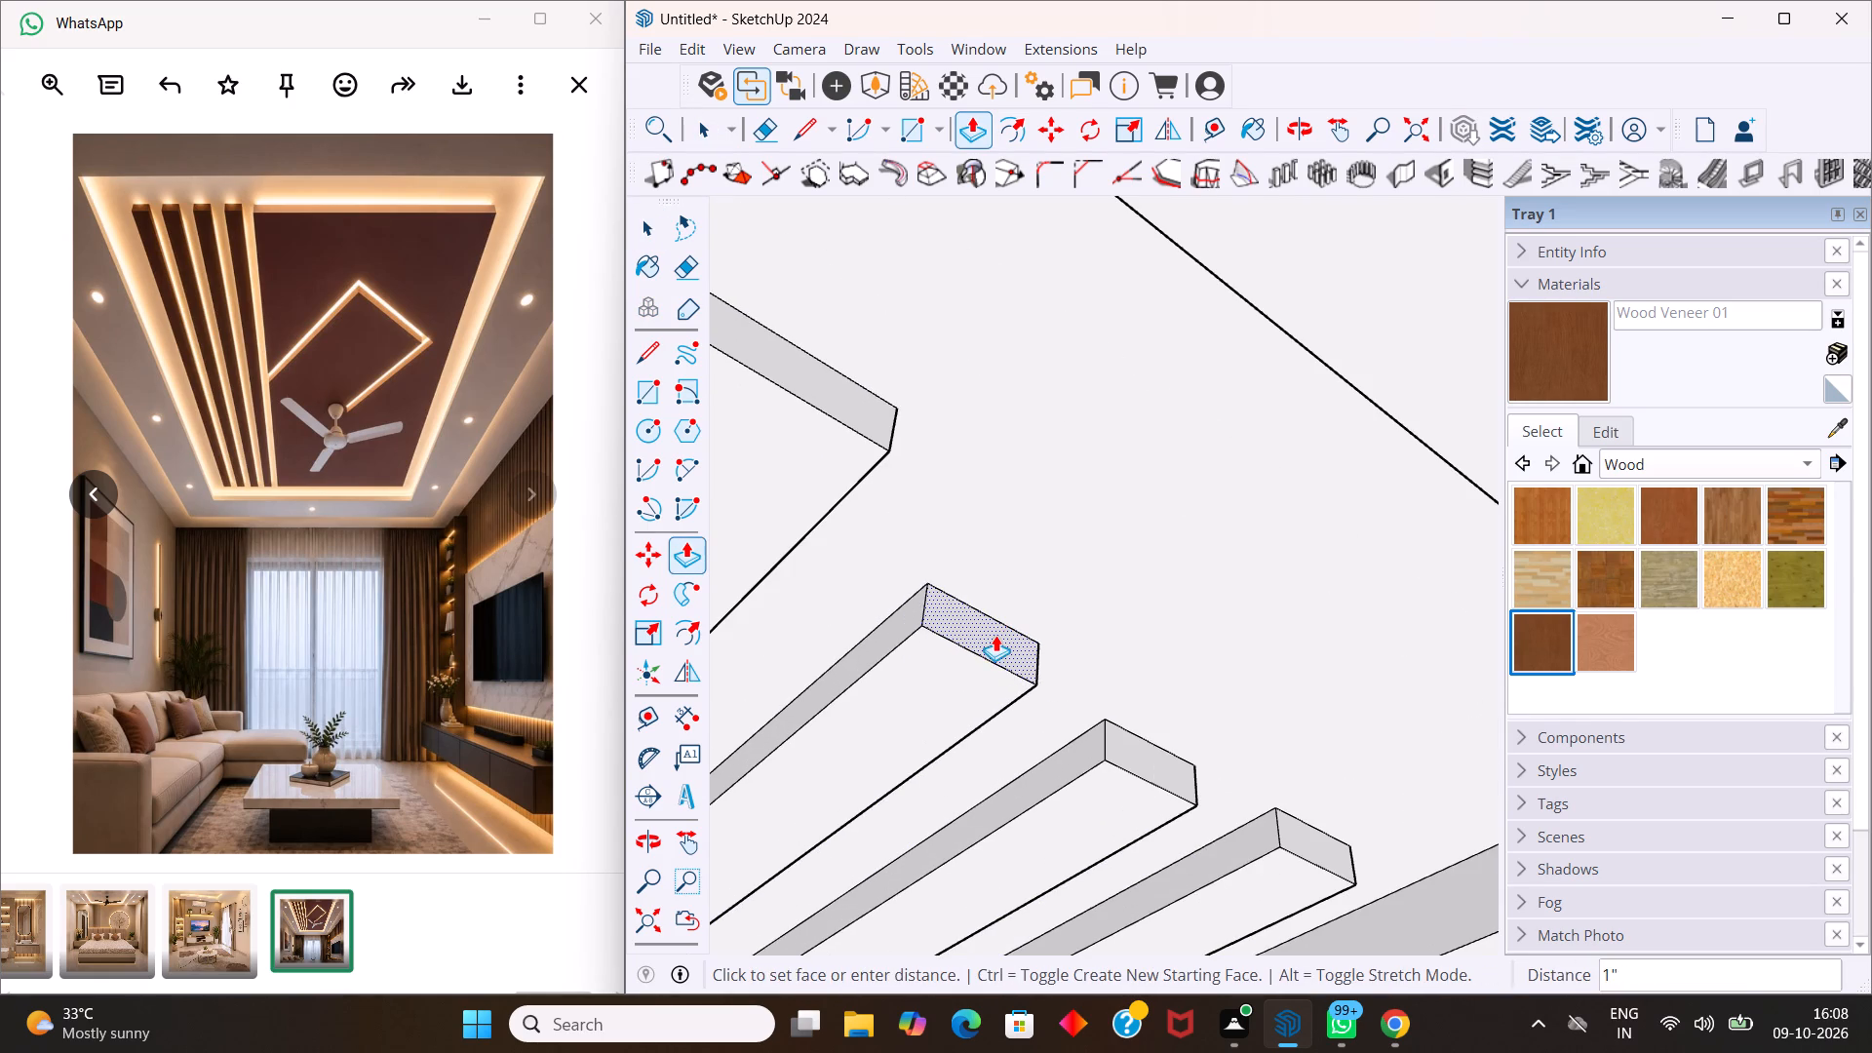
left_click_drag(995, 635, 997, 633)
key("4")
key("Return")
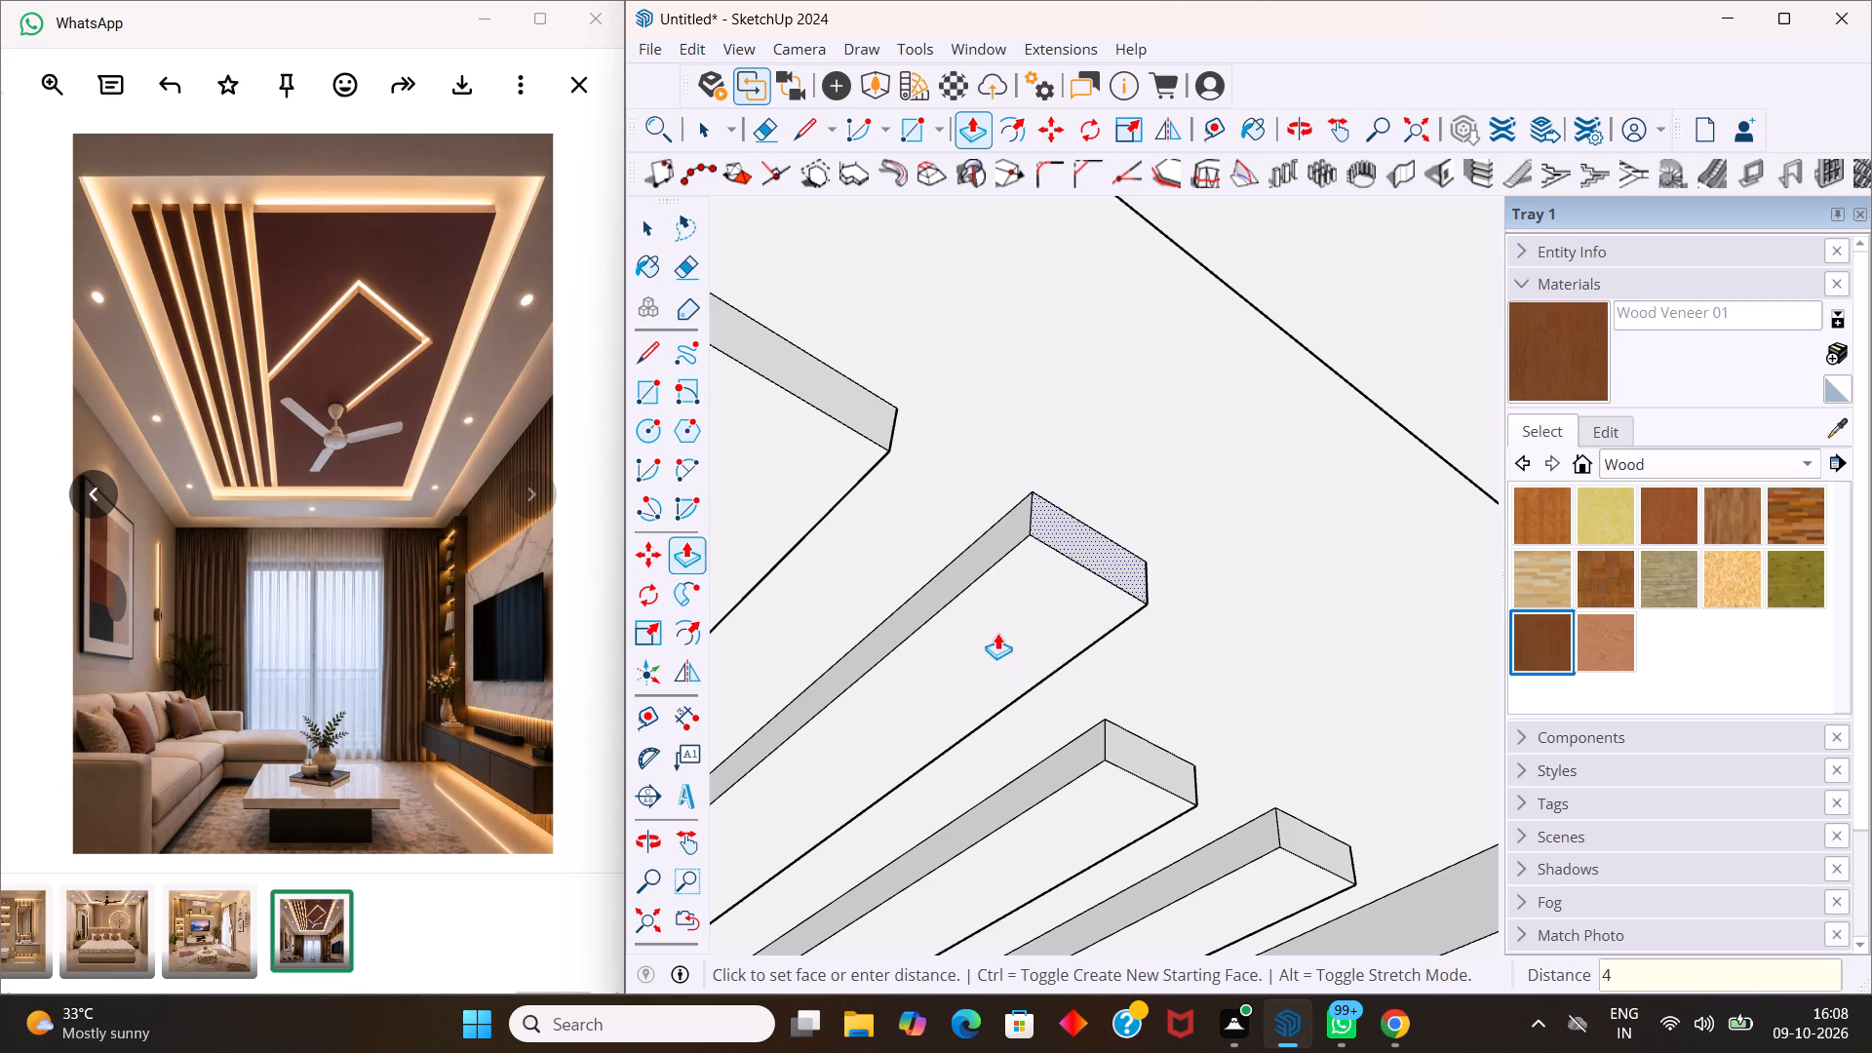
left_click_drag(997, 633, 1000, 633)
Push/Pull the middle raised strip's end face at the same end outward by 4".
left_click_drag(1148, 755, 1185, 735)
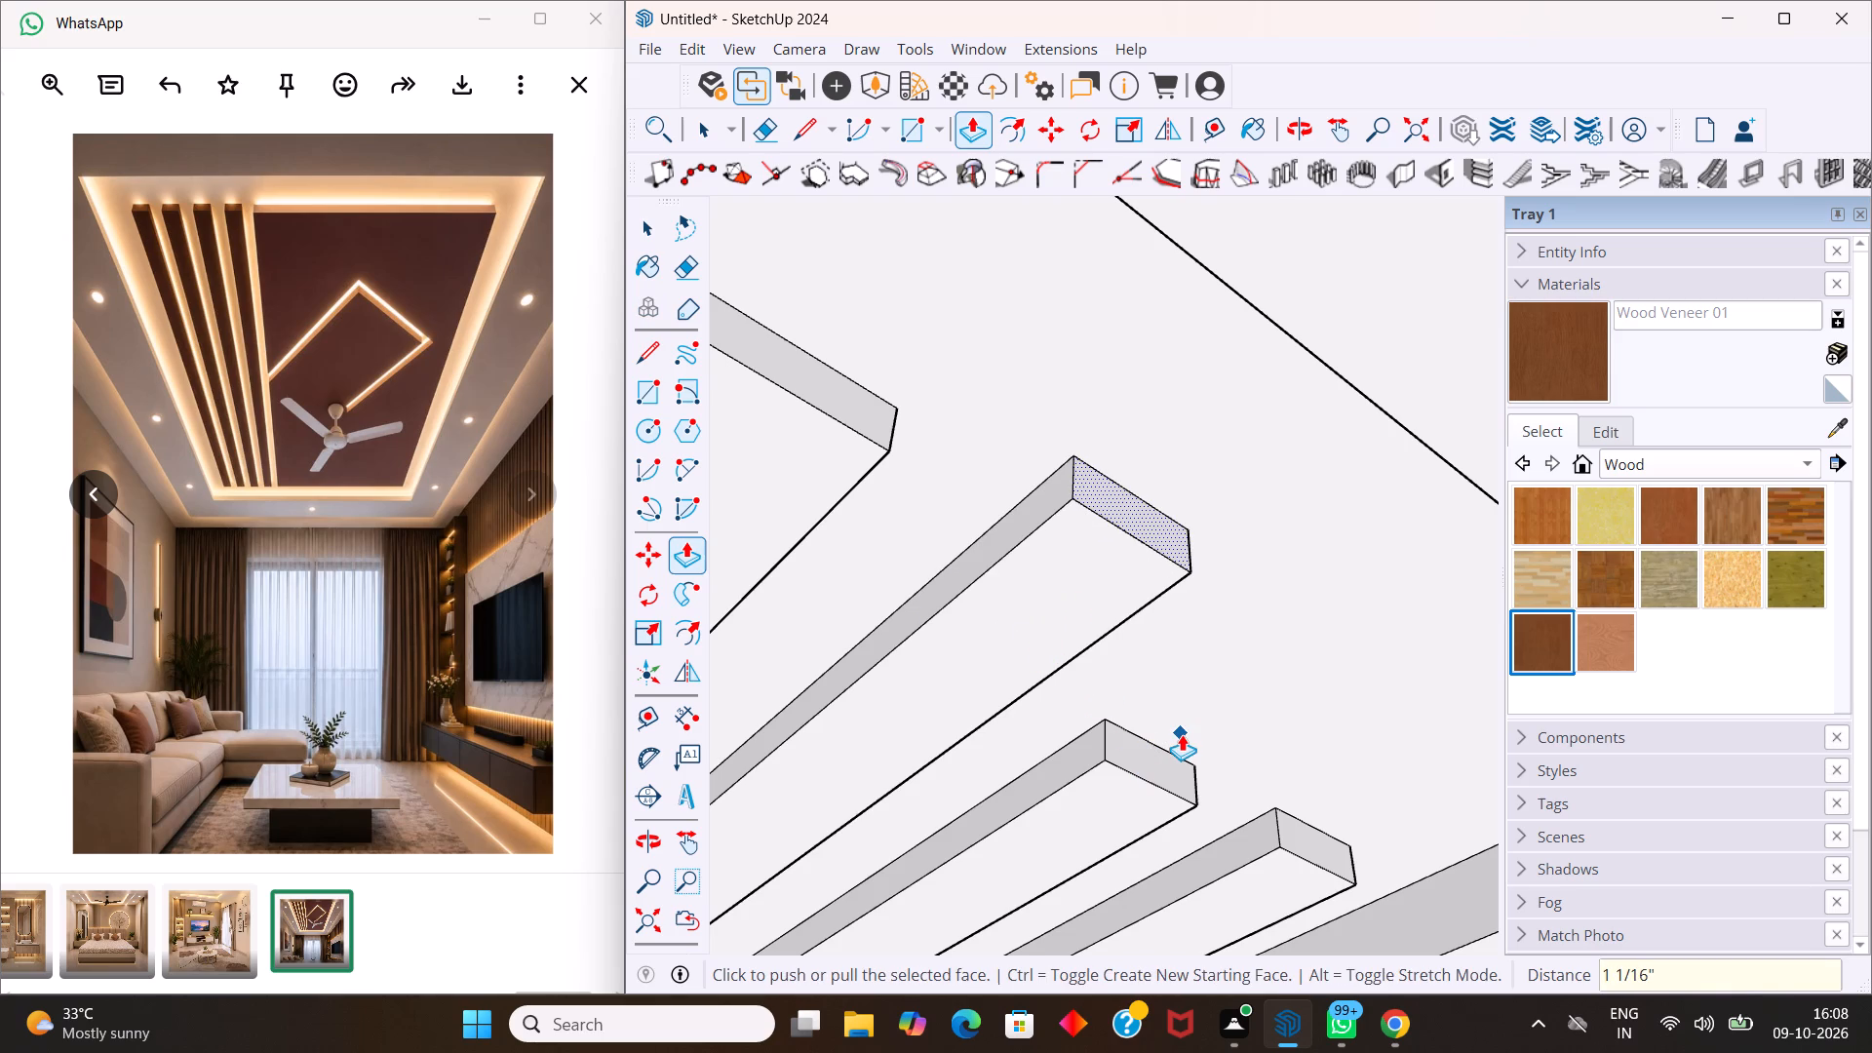
key("ctrl+z")
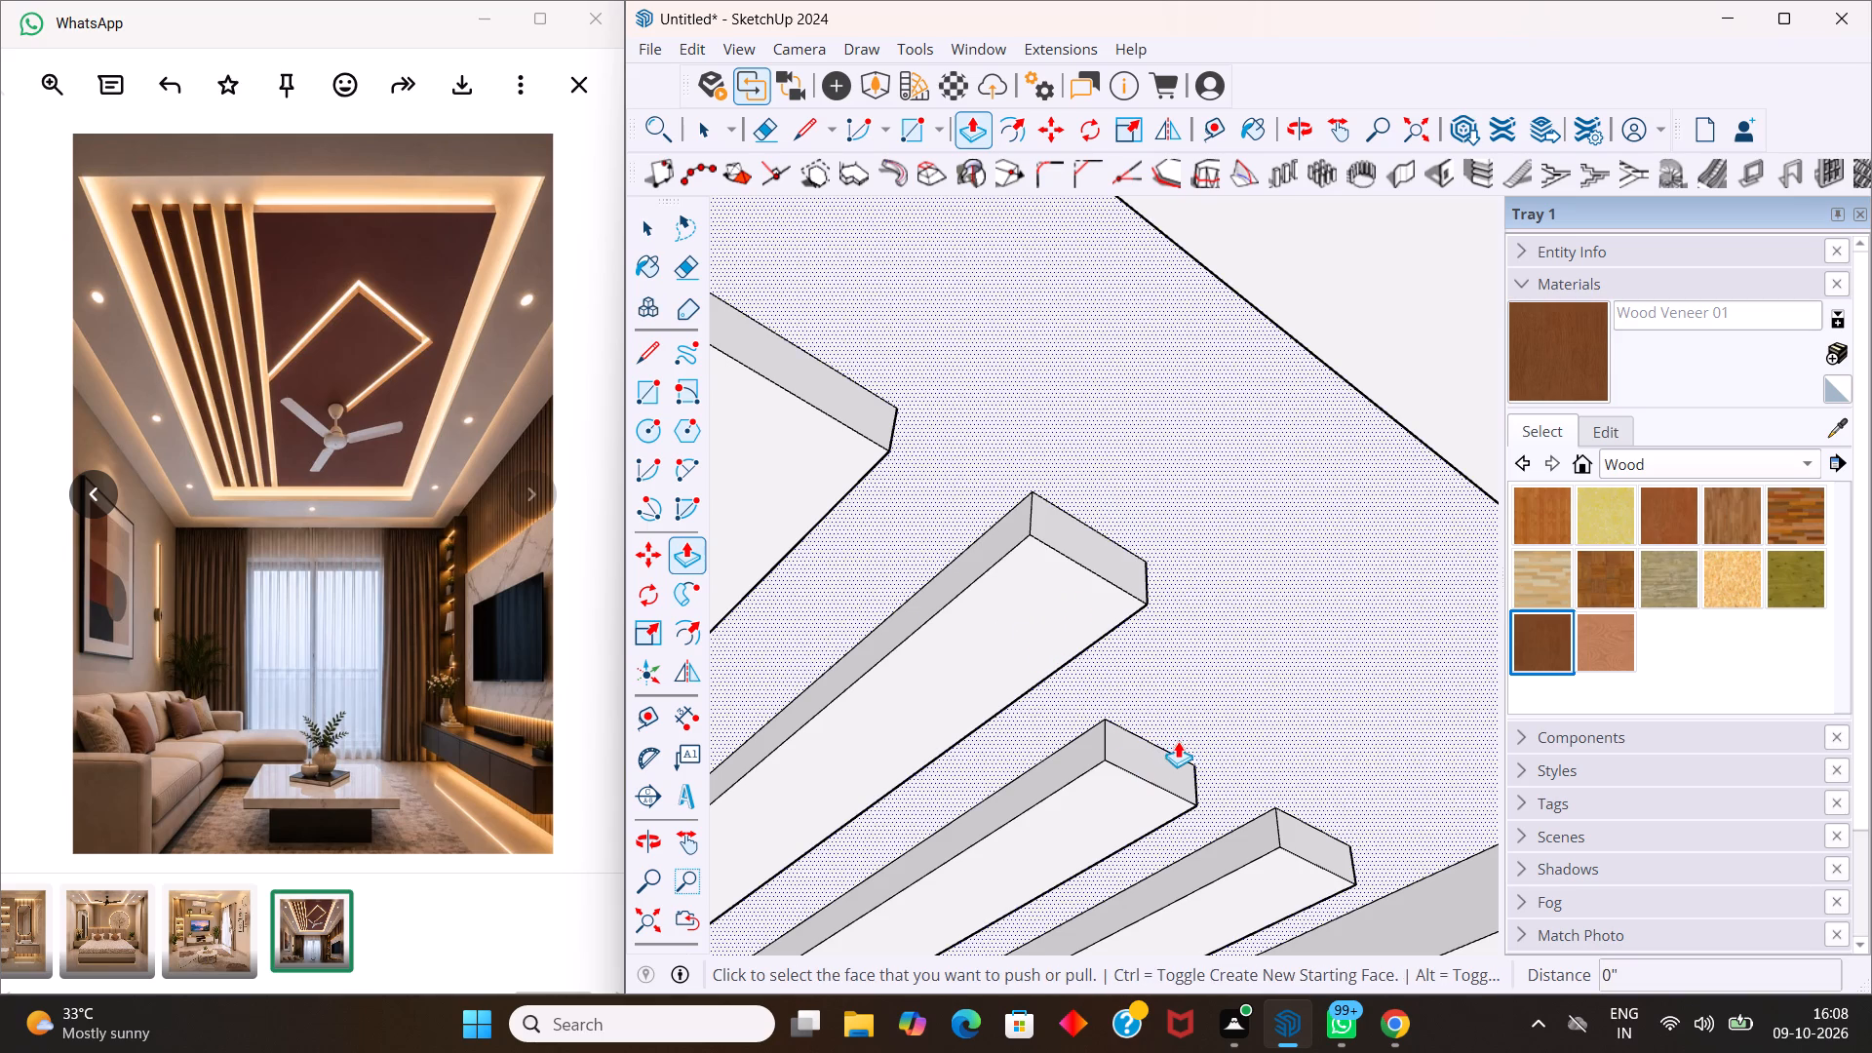
key("space")
left_click(1166, 761)
key("p")
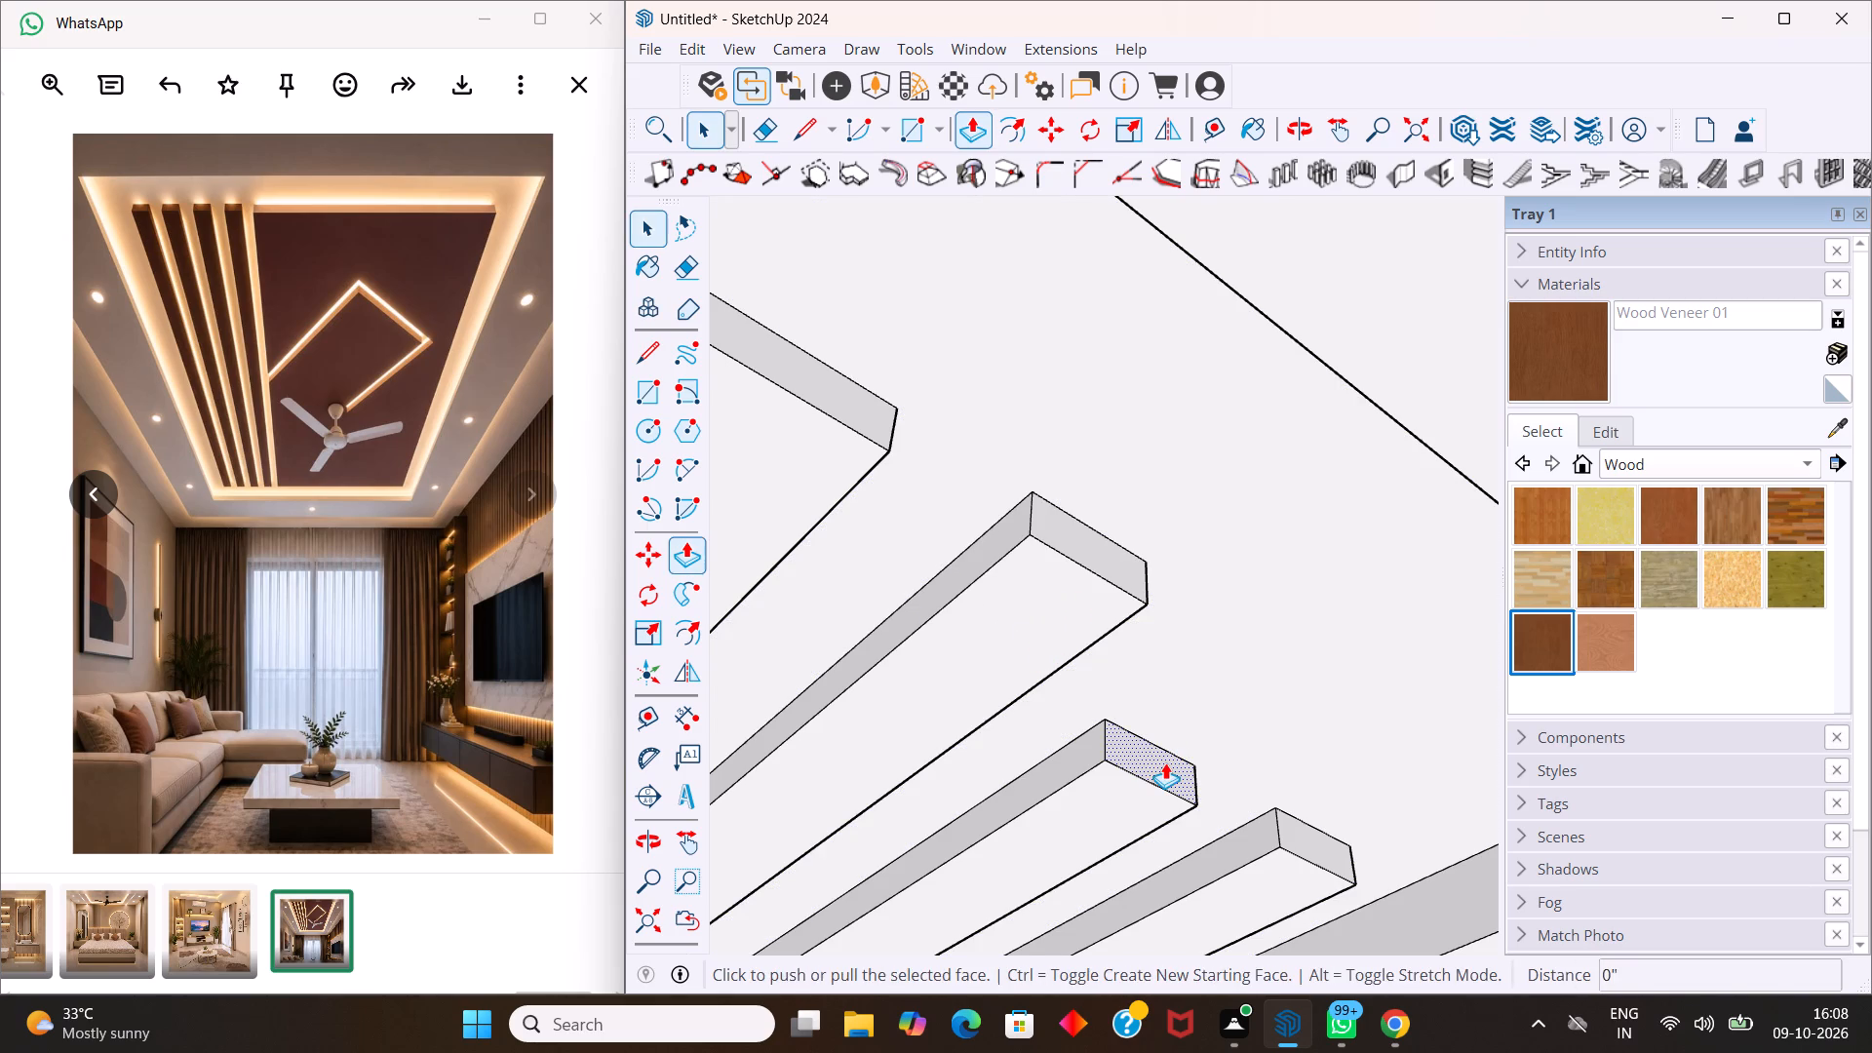
left_click_drag(1165, 762, 1186, 737)
key("4")
key("Return")
scroll(1181, 729, "down", 6)
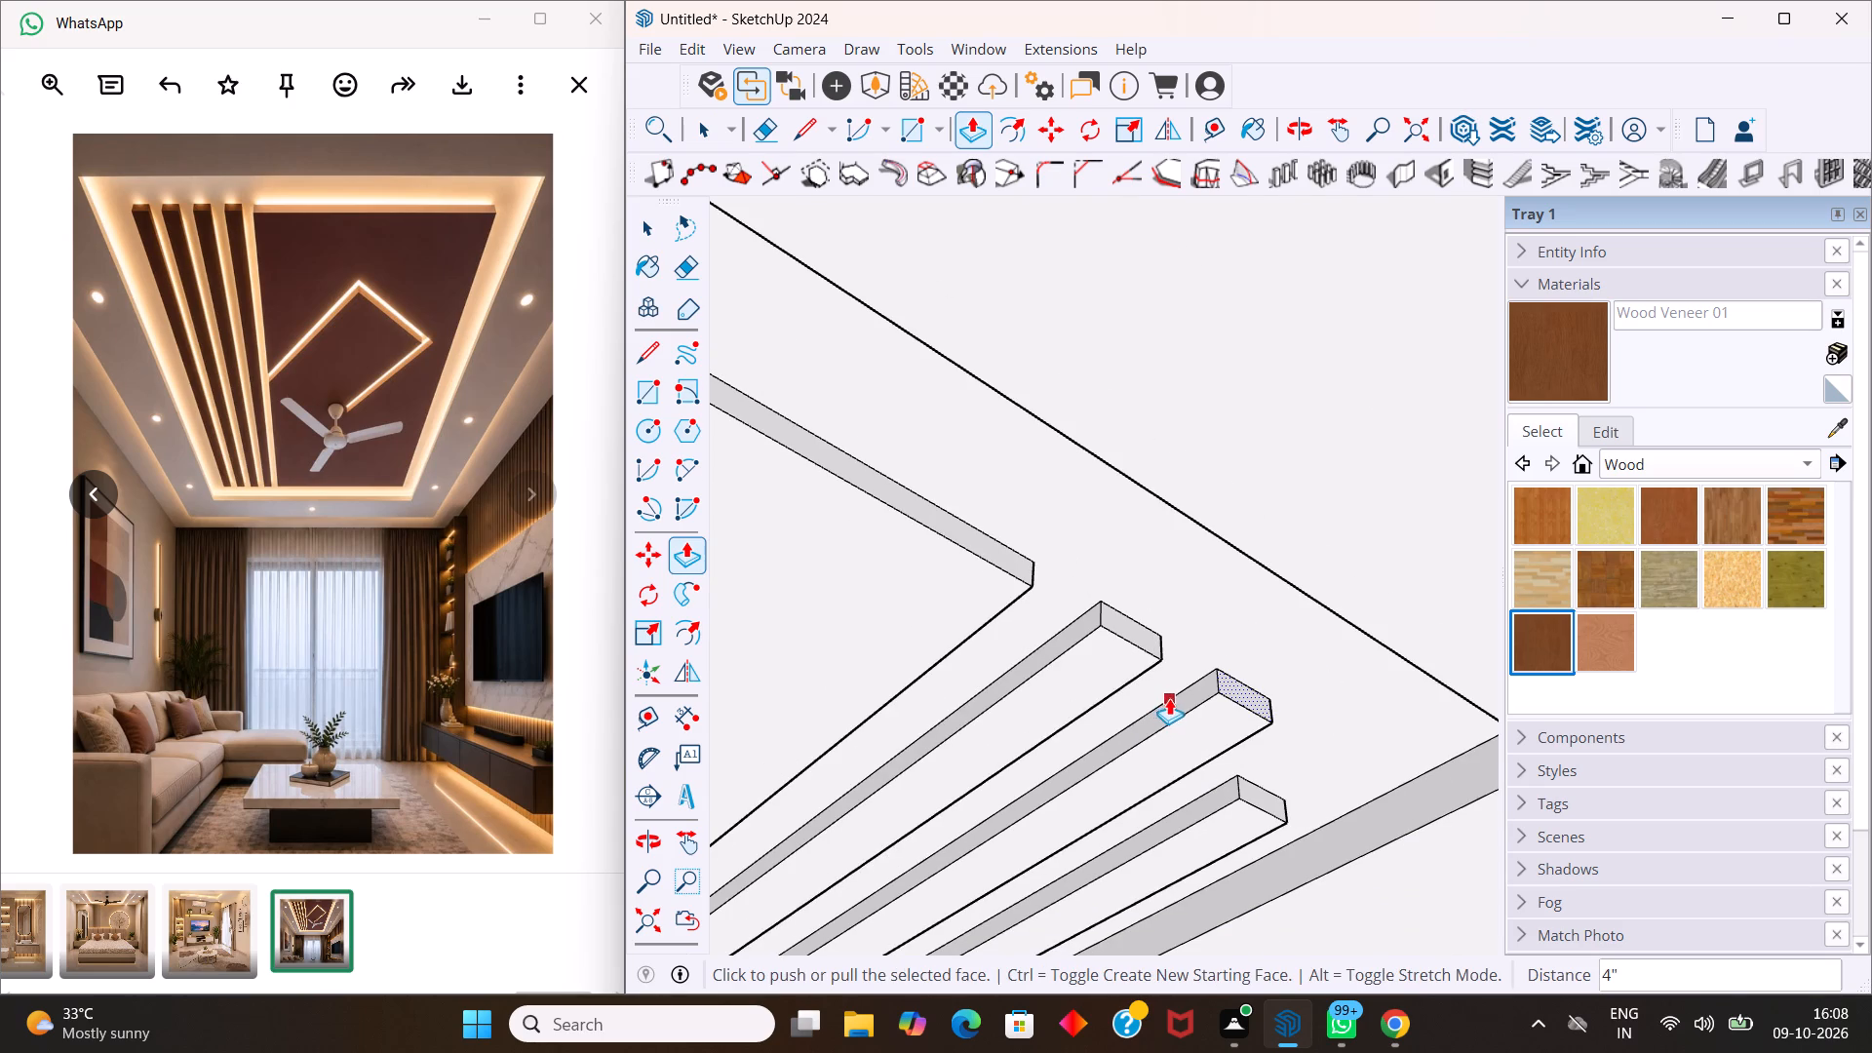
key("space")
Push/Pull the end face of the raised strip farthest from the panel outward by 4" at the same end.
scroll(1265, 750, "up", 9)
left_click(1251, 834)
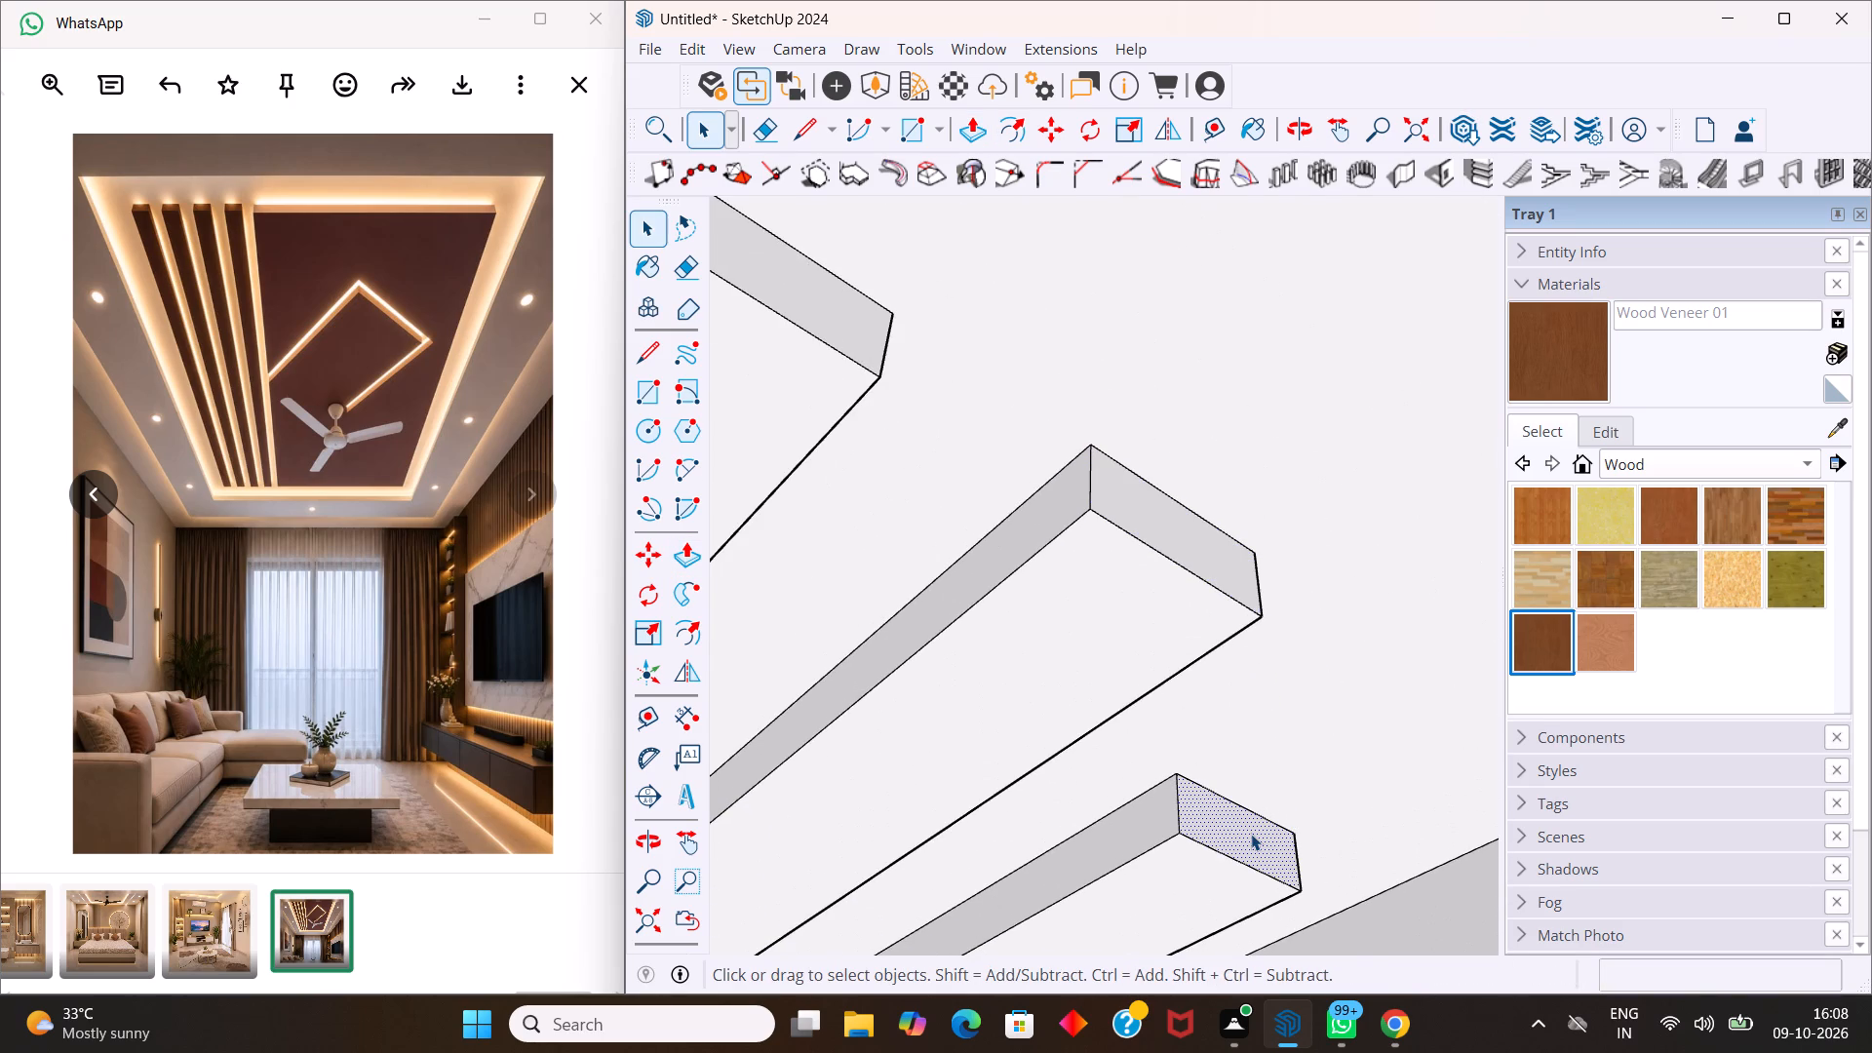
key("p")
left_click_drag(1251, 838, 1297, 808)
key("4")
key("Return")
key("space")
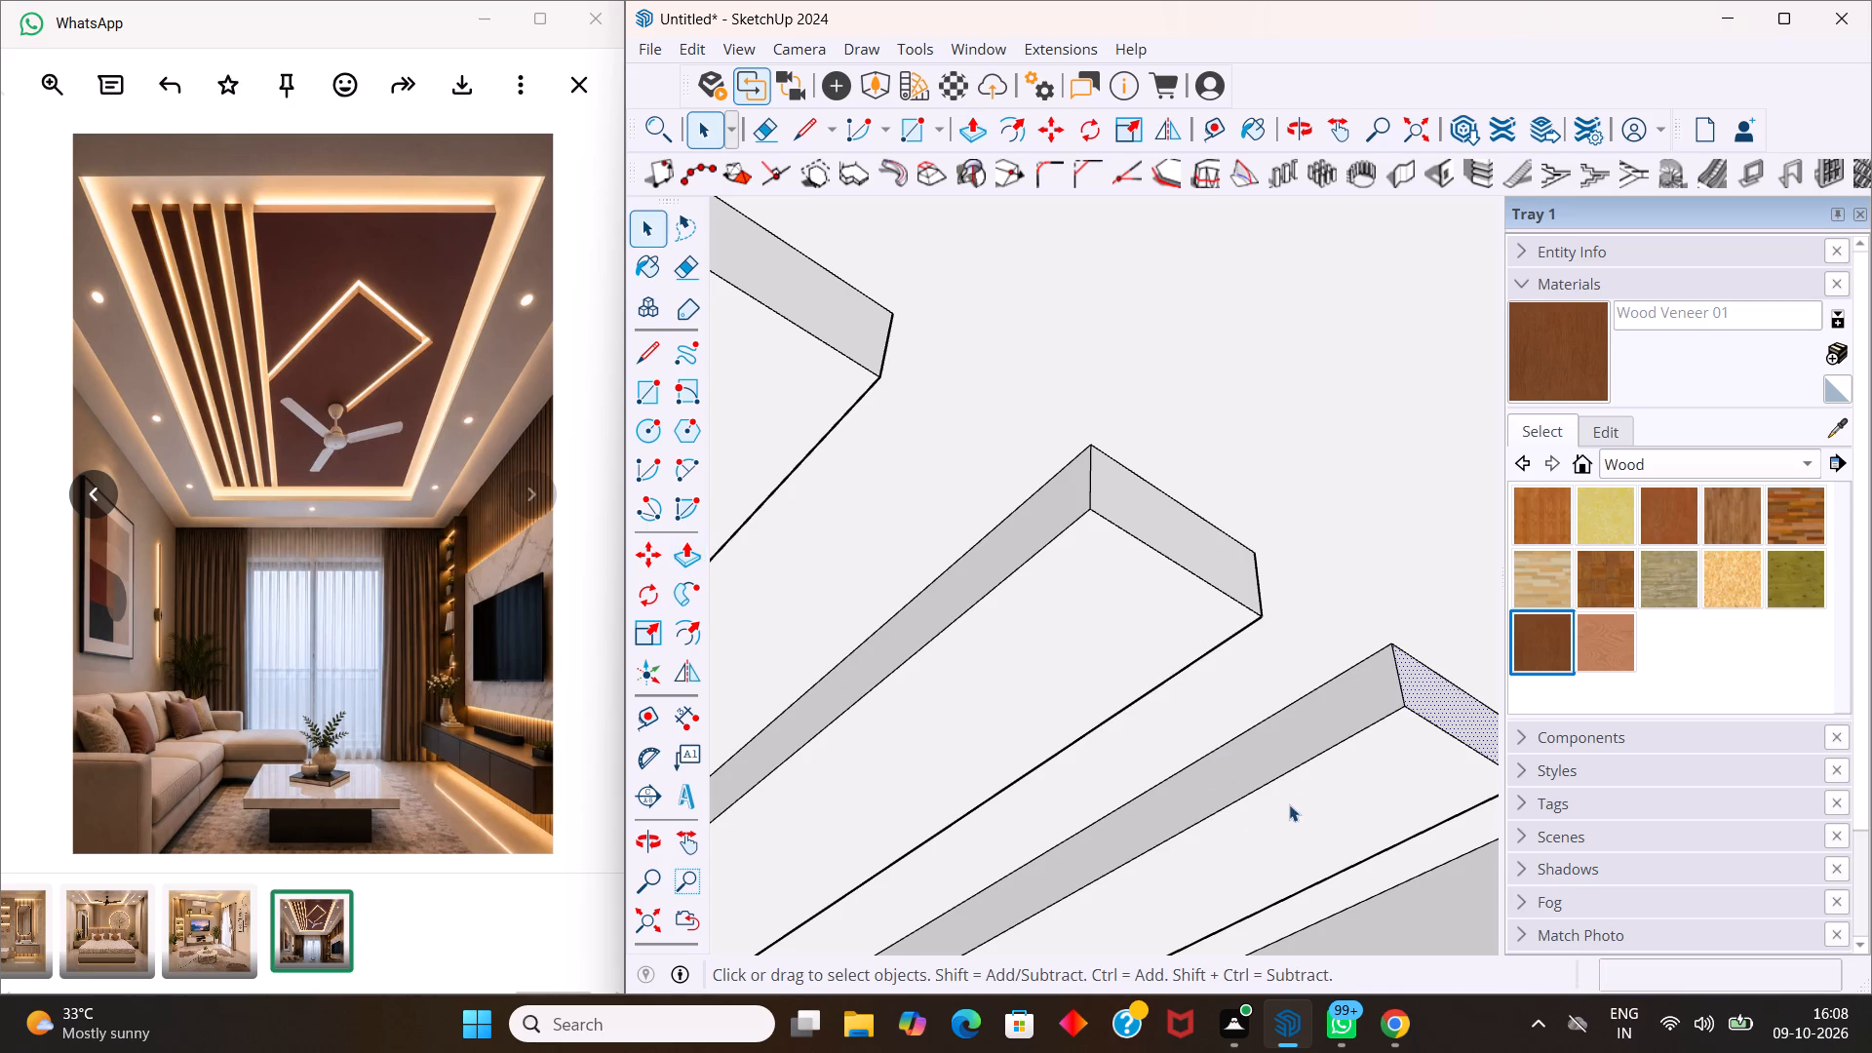
Examine the whole false ceiling from below, and the room with its ceiling from several outside directions.
scroll(1269, 768, "down", 12)
scroll(1195, 668, "down", 18)
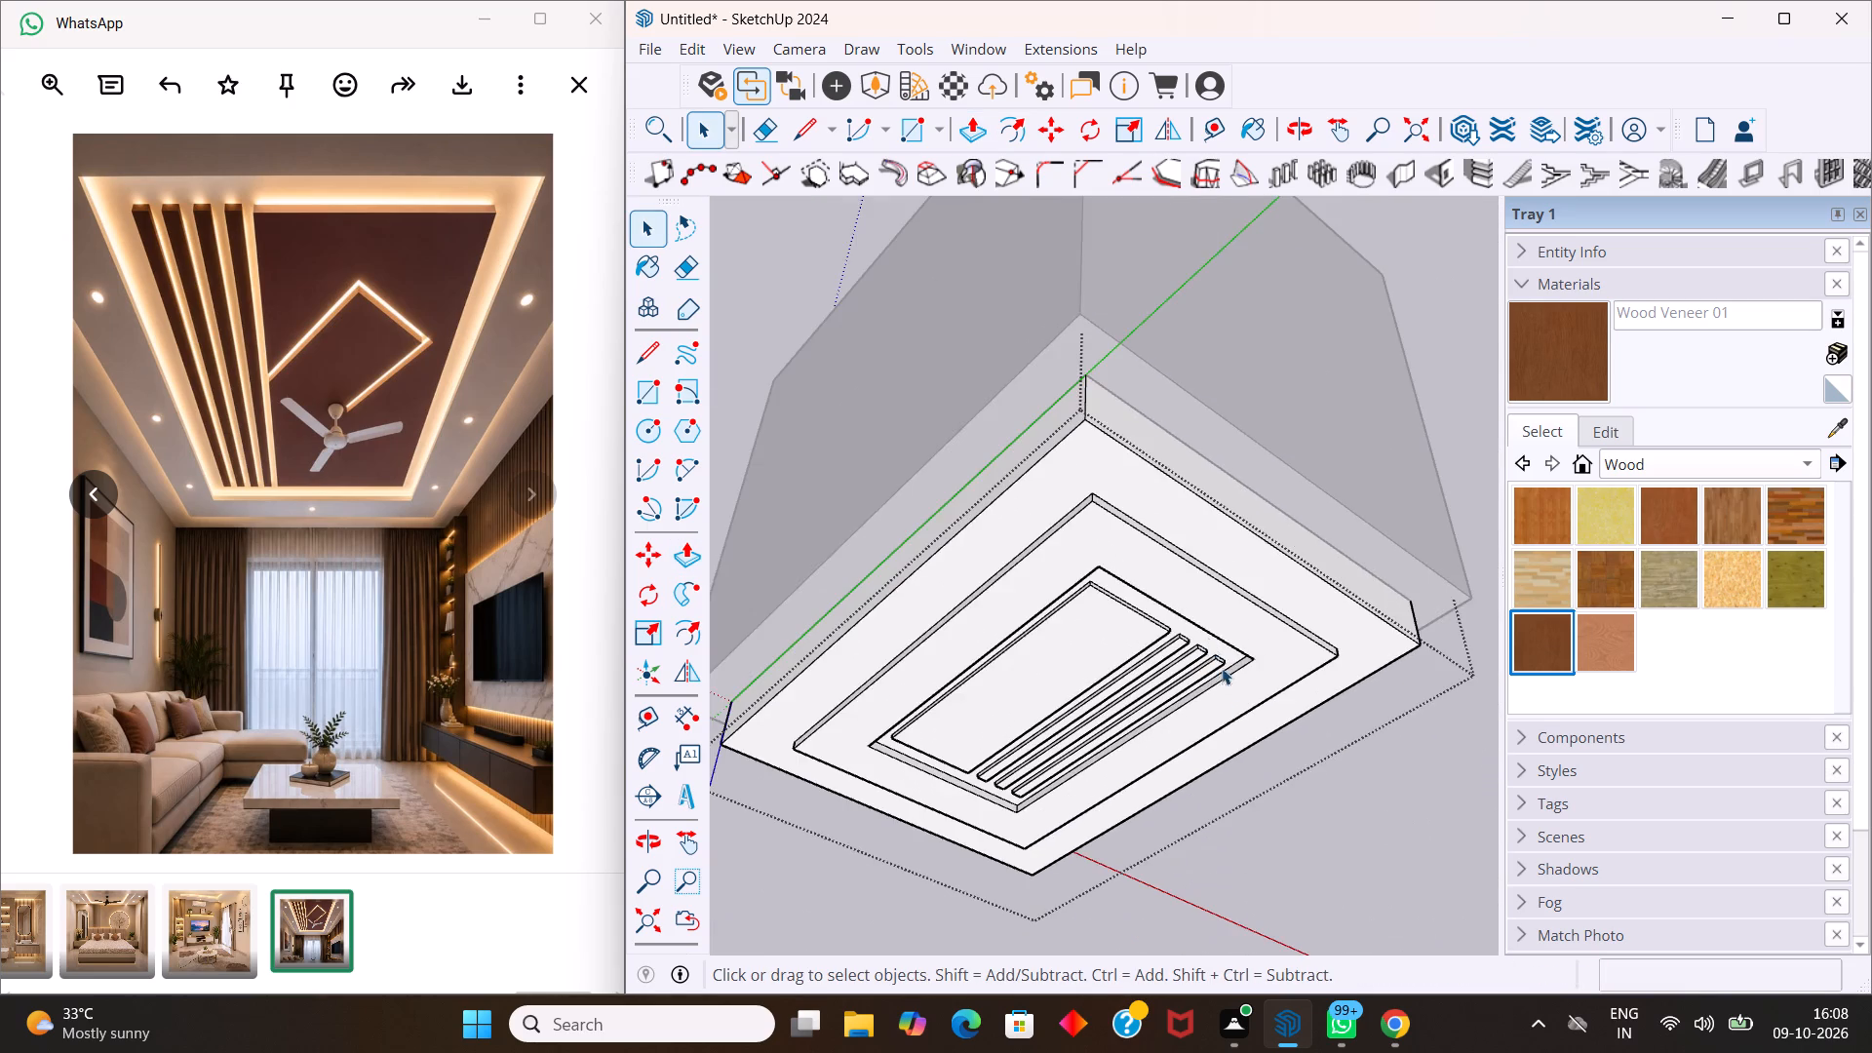
middle_click_drag(1242, 719, 1261, 284)
scroll(1261, 277, "down", 11)
middle_click_drag(1202, 470, 1195, 469)
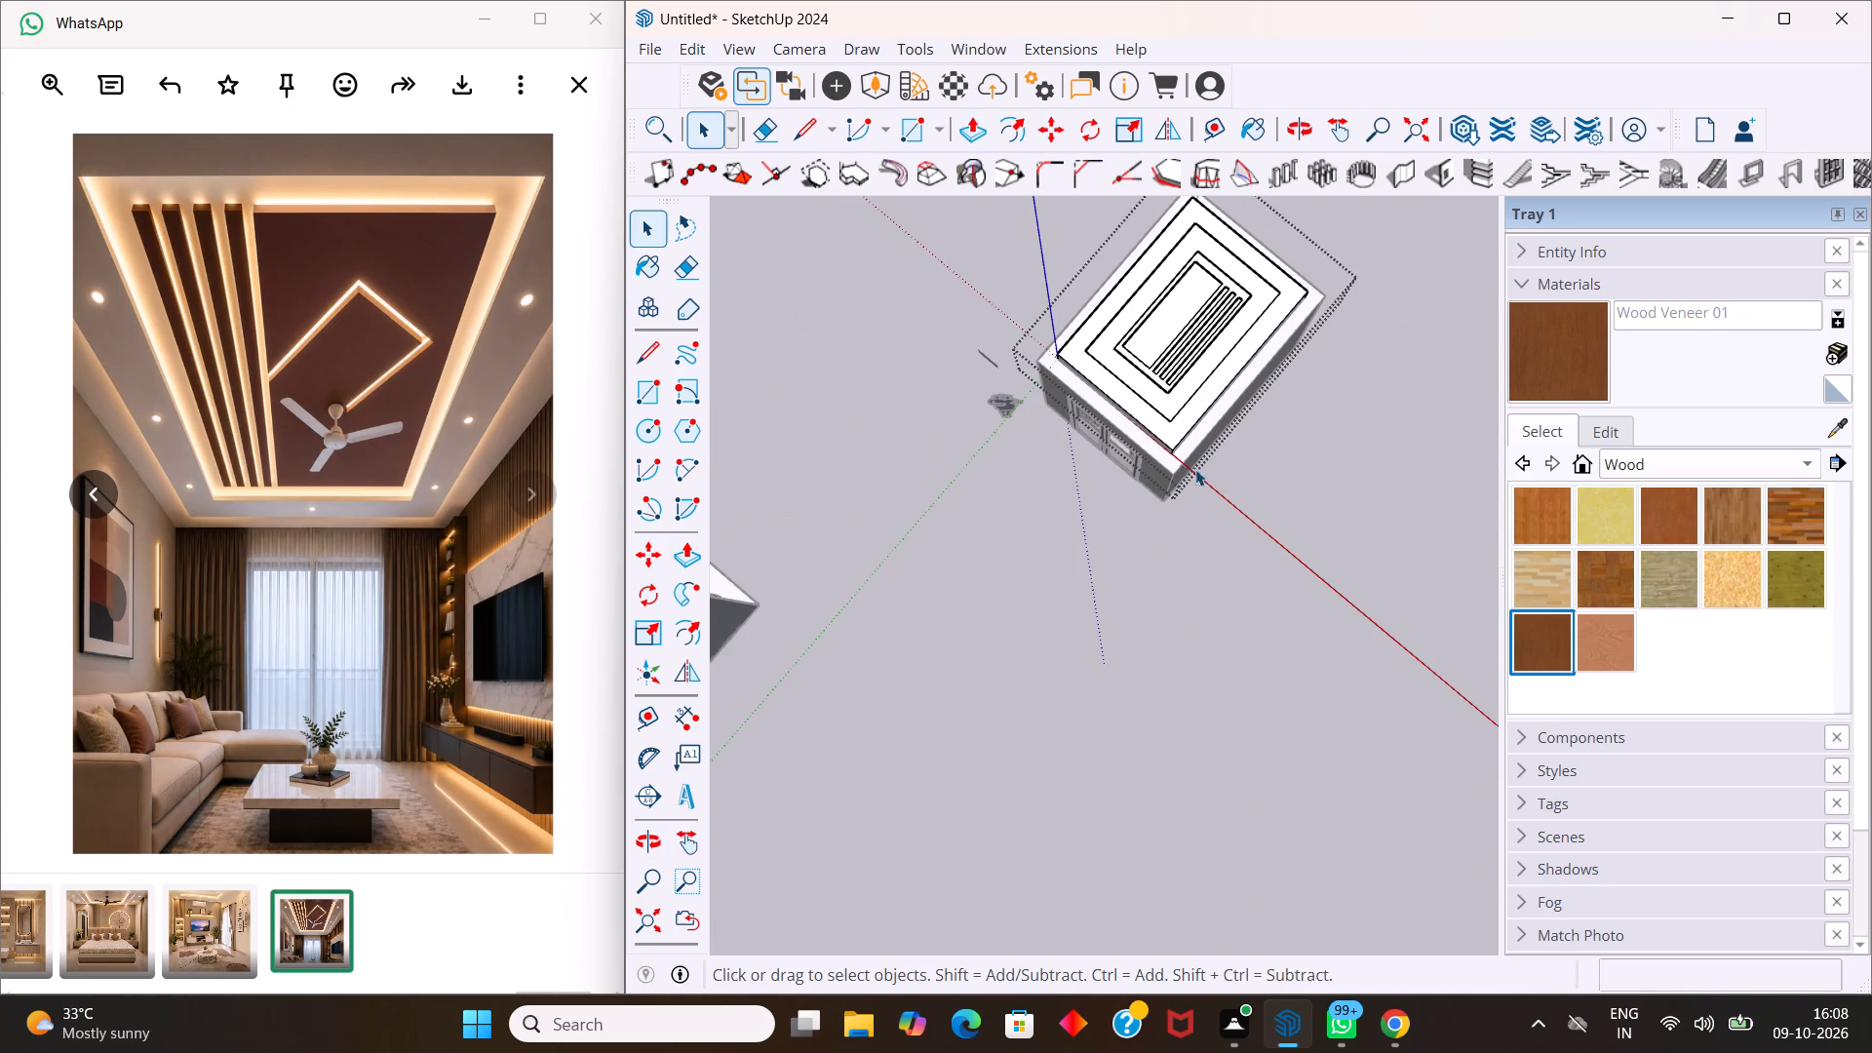
middle_click_drag(1195, 469, 797, 287)
scroll(798, 289, "up", 1)
scroll(789, 267, "down", 10)
scroll(1016, 354, "down", 6)
scroll(1124, 400, "down", 2)
middle_click_drag(1228, 484, 1089, 238)
middle_click_drag(1151, 632, 1077, 347)
scroll(1074, 502, "up", 1)
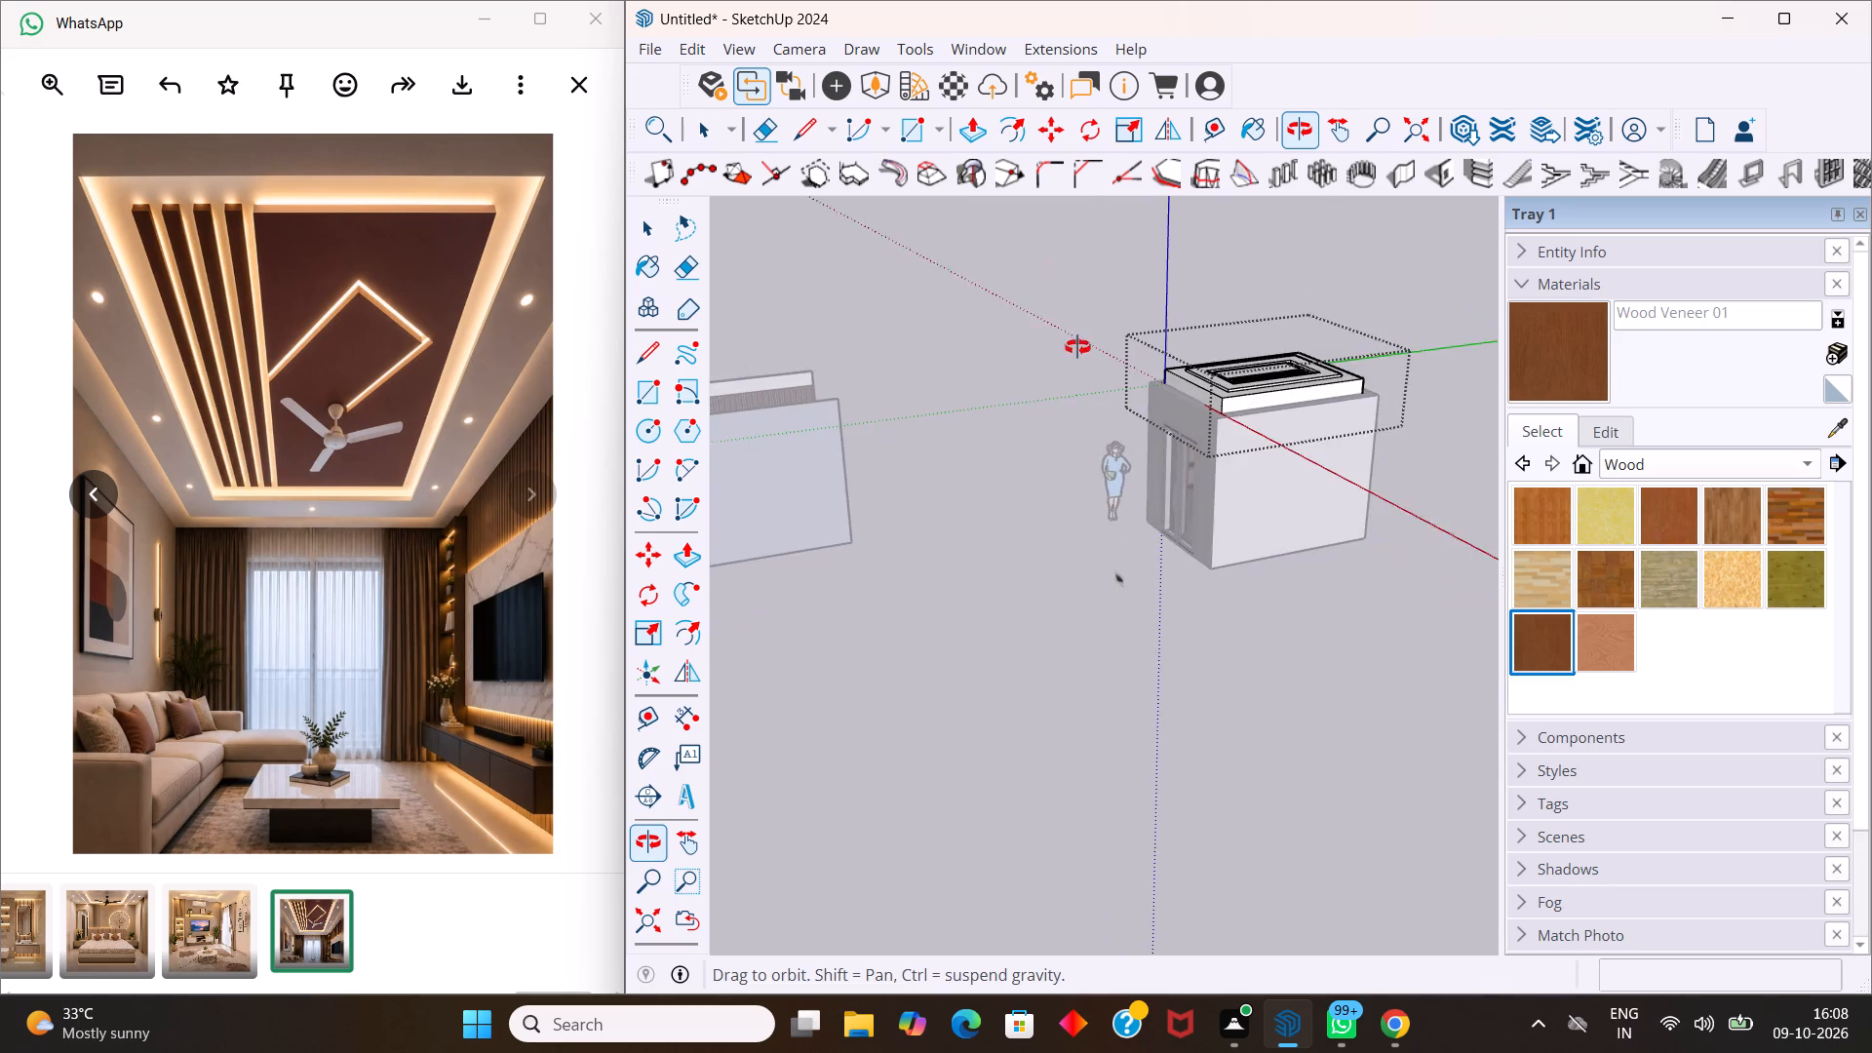
middle_click_drag(1077, 347, 1078, 346)
middle_click_drag(1262, 590, 787, 500)
middle_click_drag(1297, 519, 860, 532)
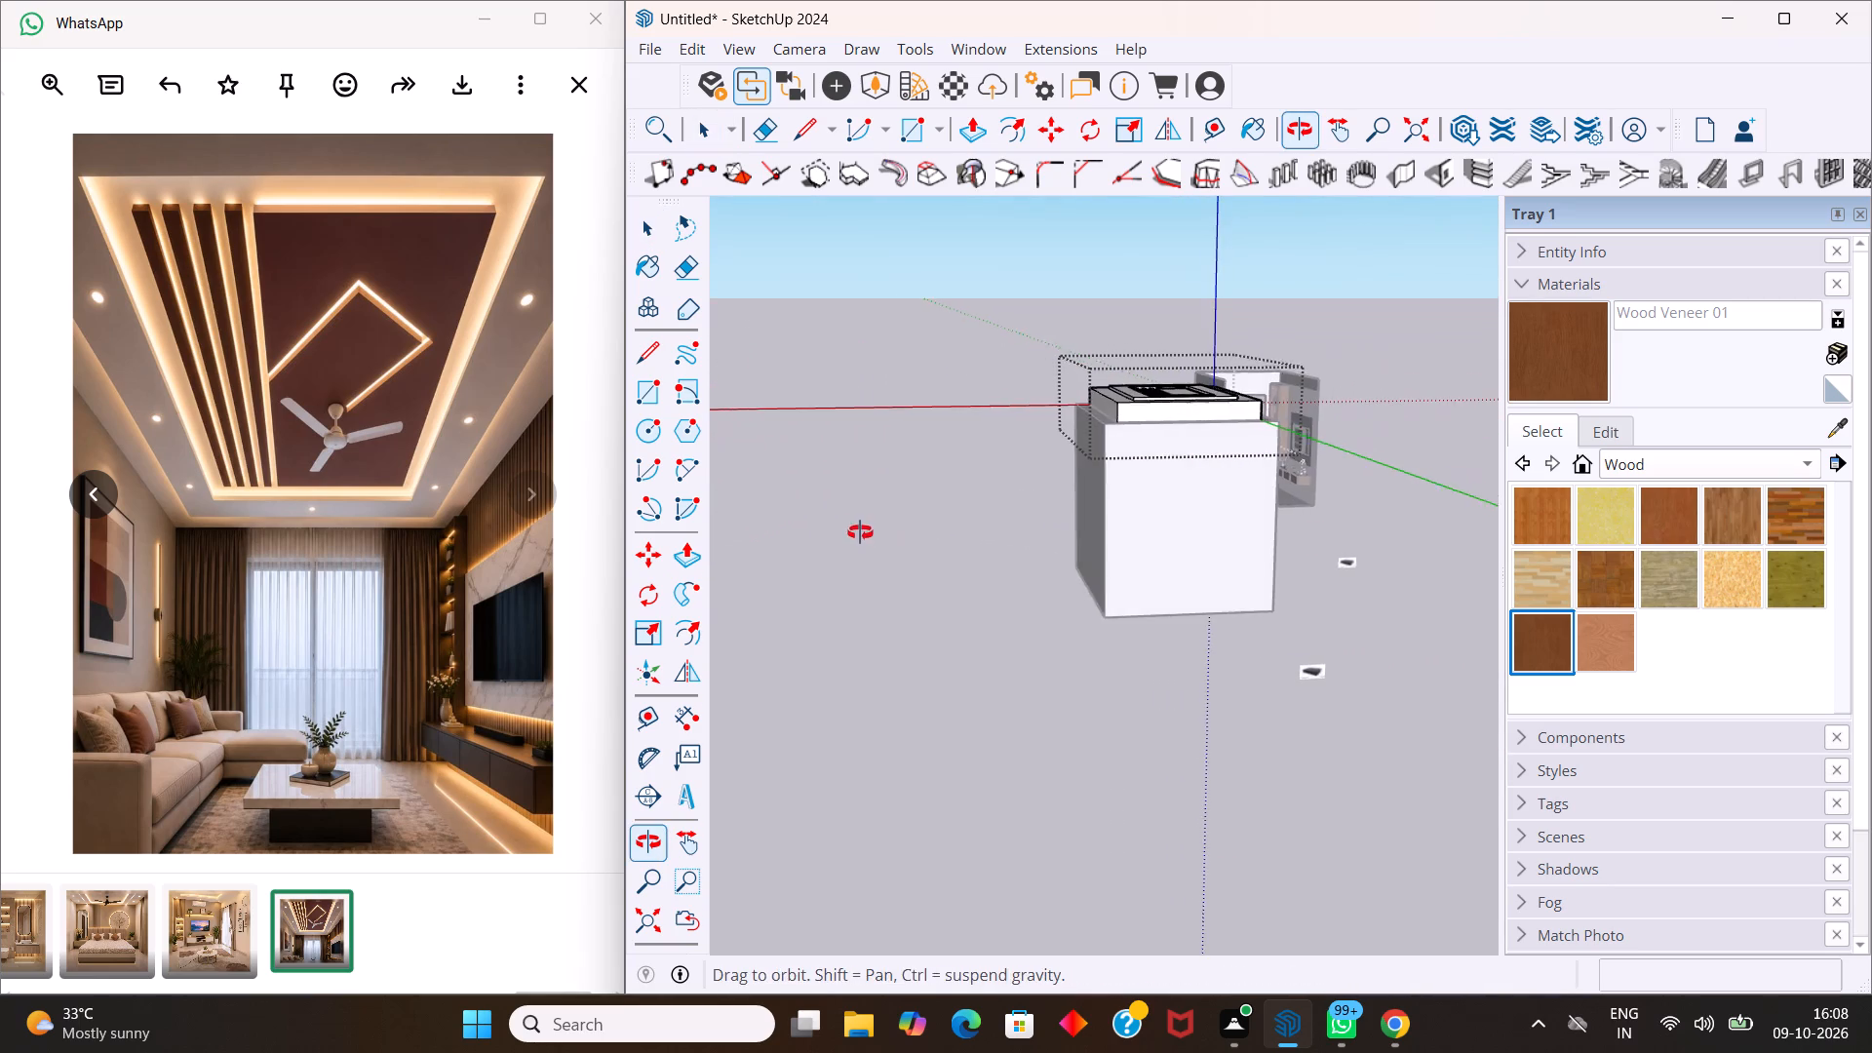
Start the Line tool for drawing on the large rectangular panel's face in the false ceiling recess.
middle_click_drag(860, 532, 860, 533)
scroll(1150, 417, "up", 10)
middle_click_drag(1260, 409, 1293, 489)
scroll(1292, 489, "up", 1)
scroll(1283, 464, "down", 5)
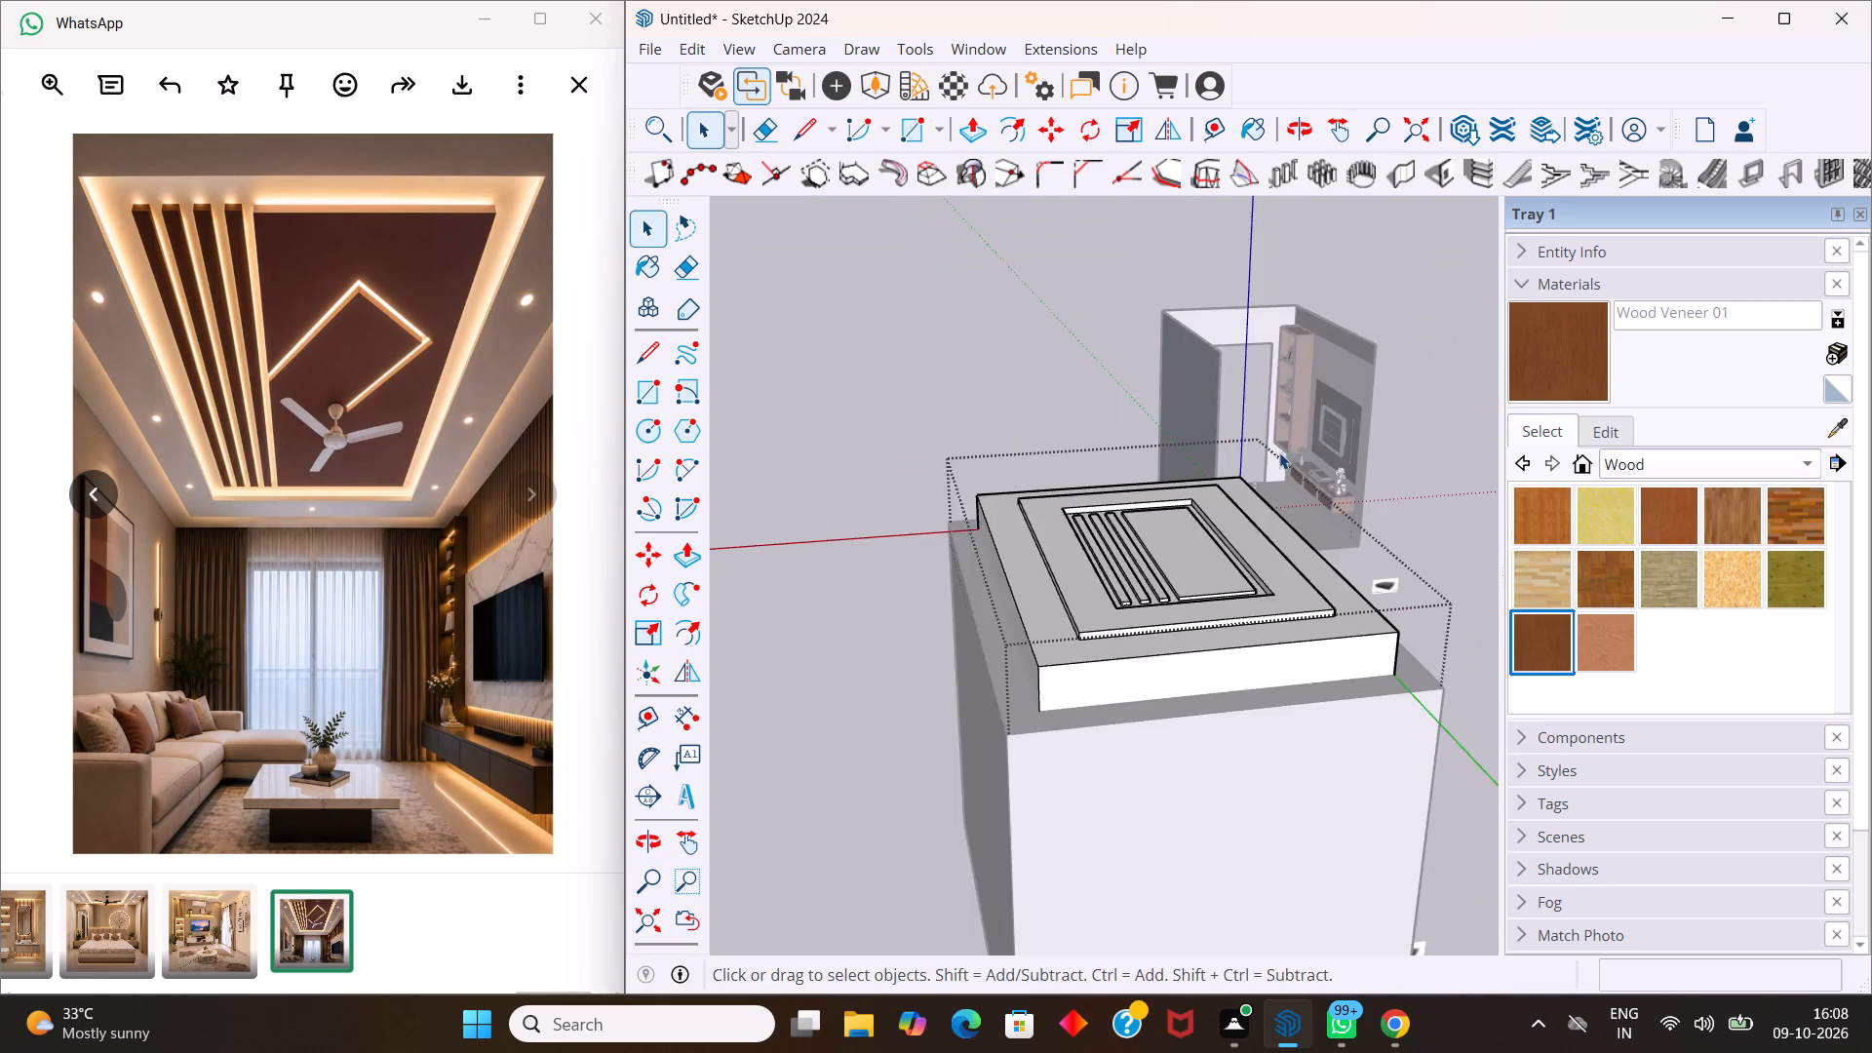
scroll(1279, 452, "down", 6)
middle_click_drag(1264, 455, 1084, 673)
scroll(1120, 658, "up", 3)
middle_click_drag(1144, 648, 1133, 692)
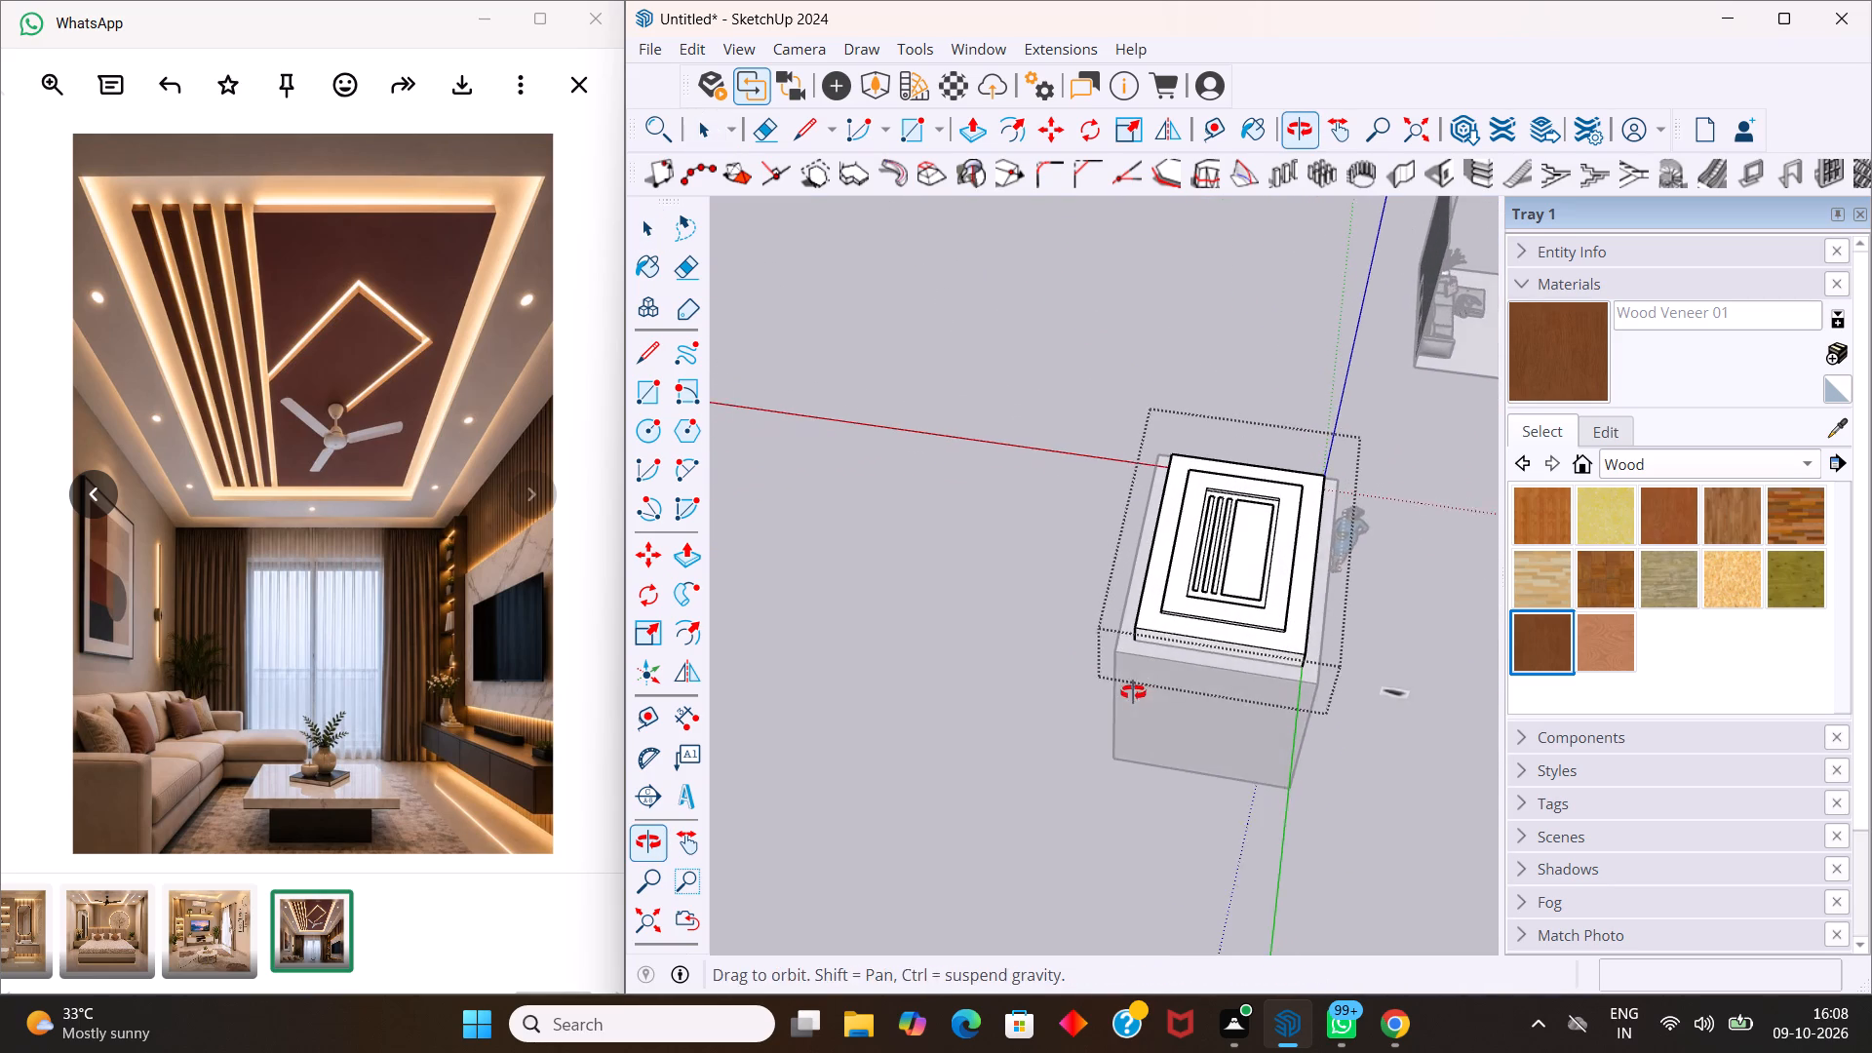
middle_click_drag(1133, 692, 1135, 691)
scroll(1253, 582, "up", 11)
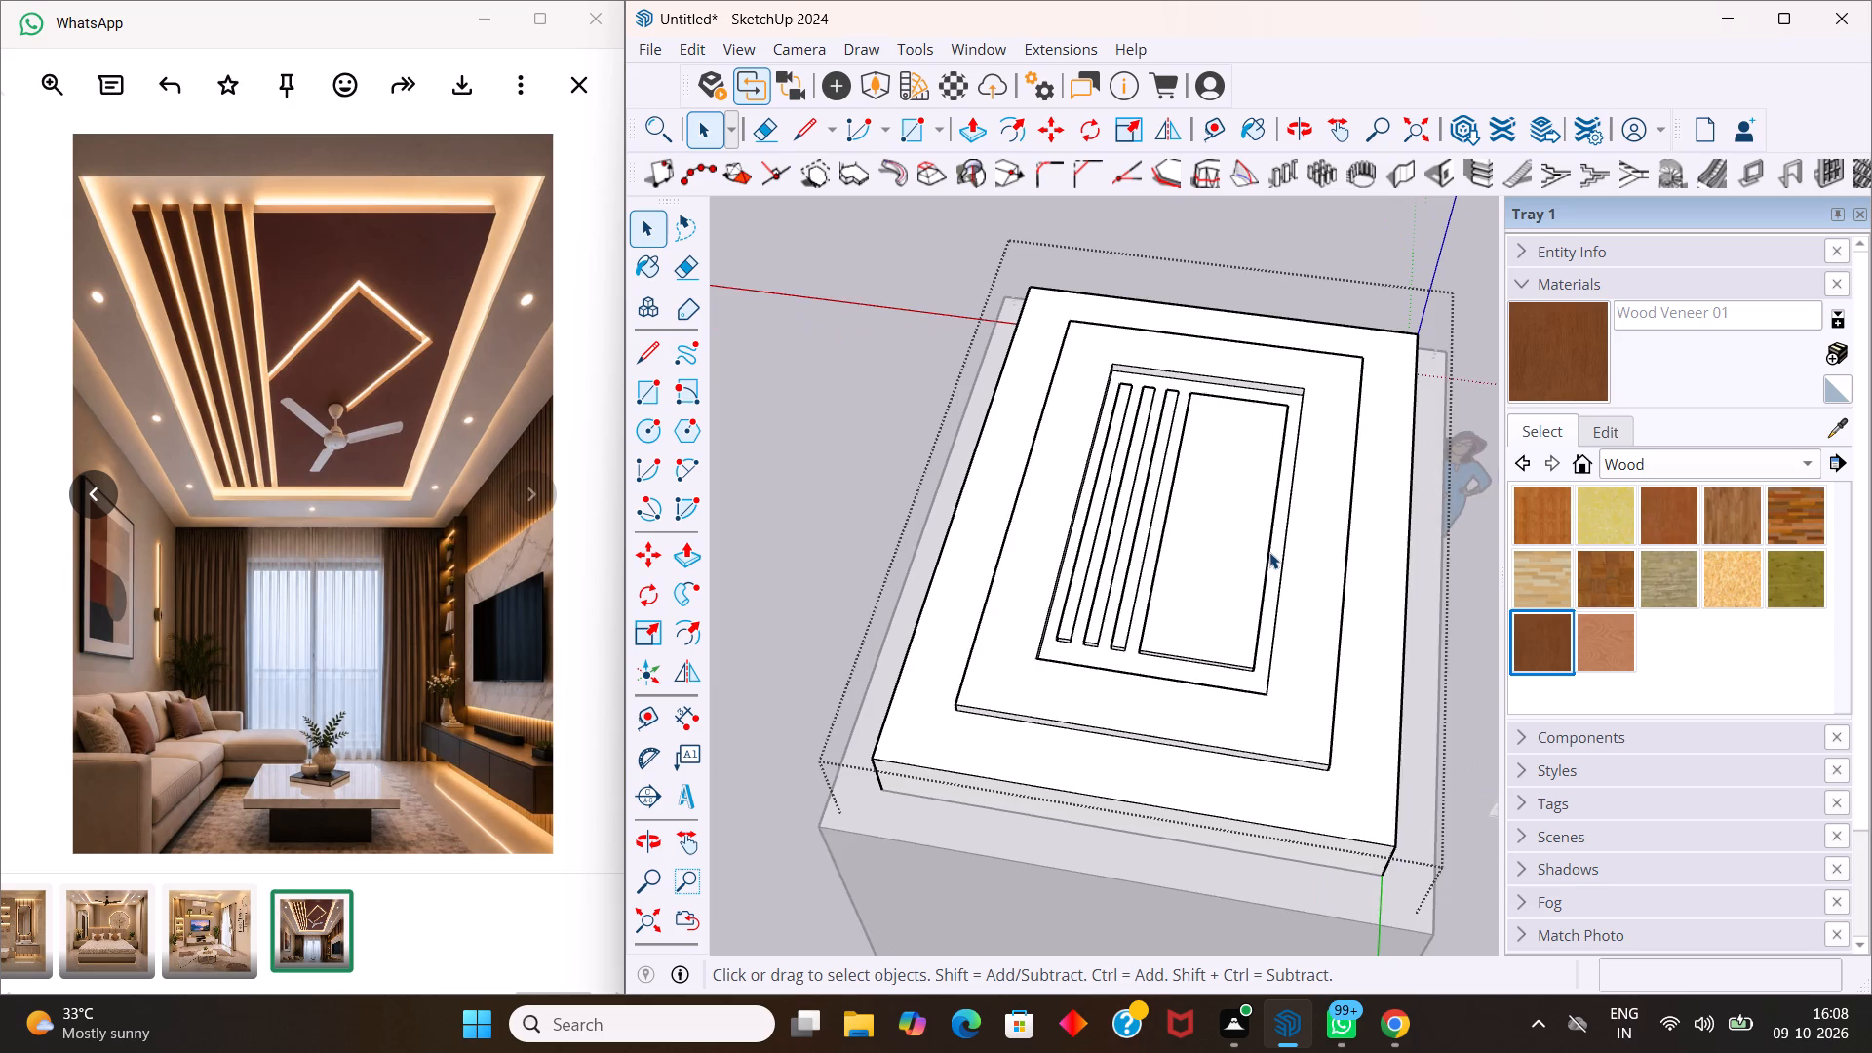
scroll(1269, 552, "up", 4)
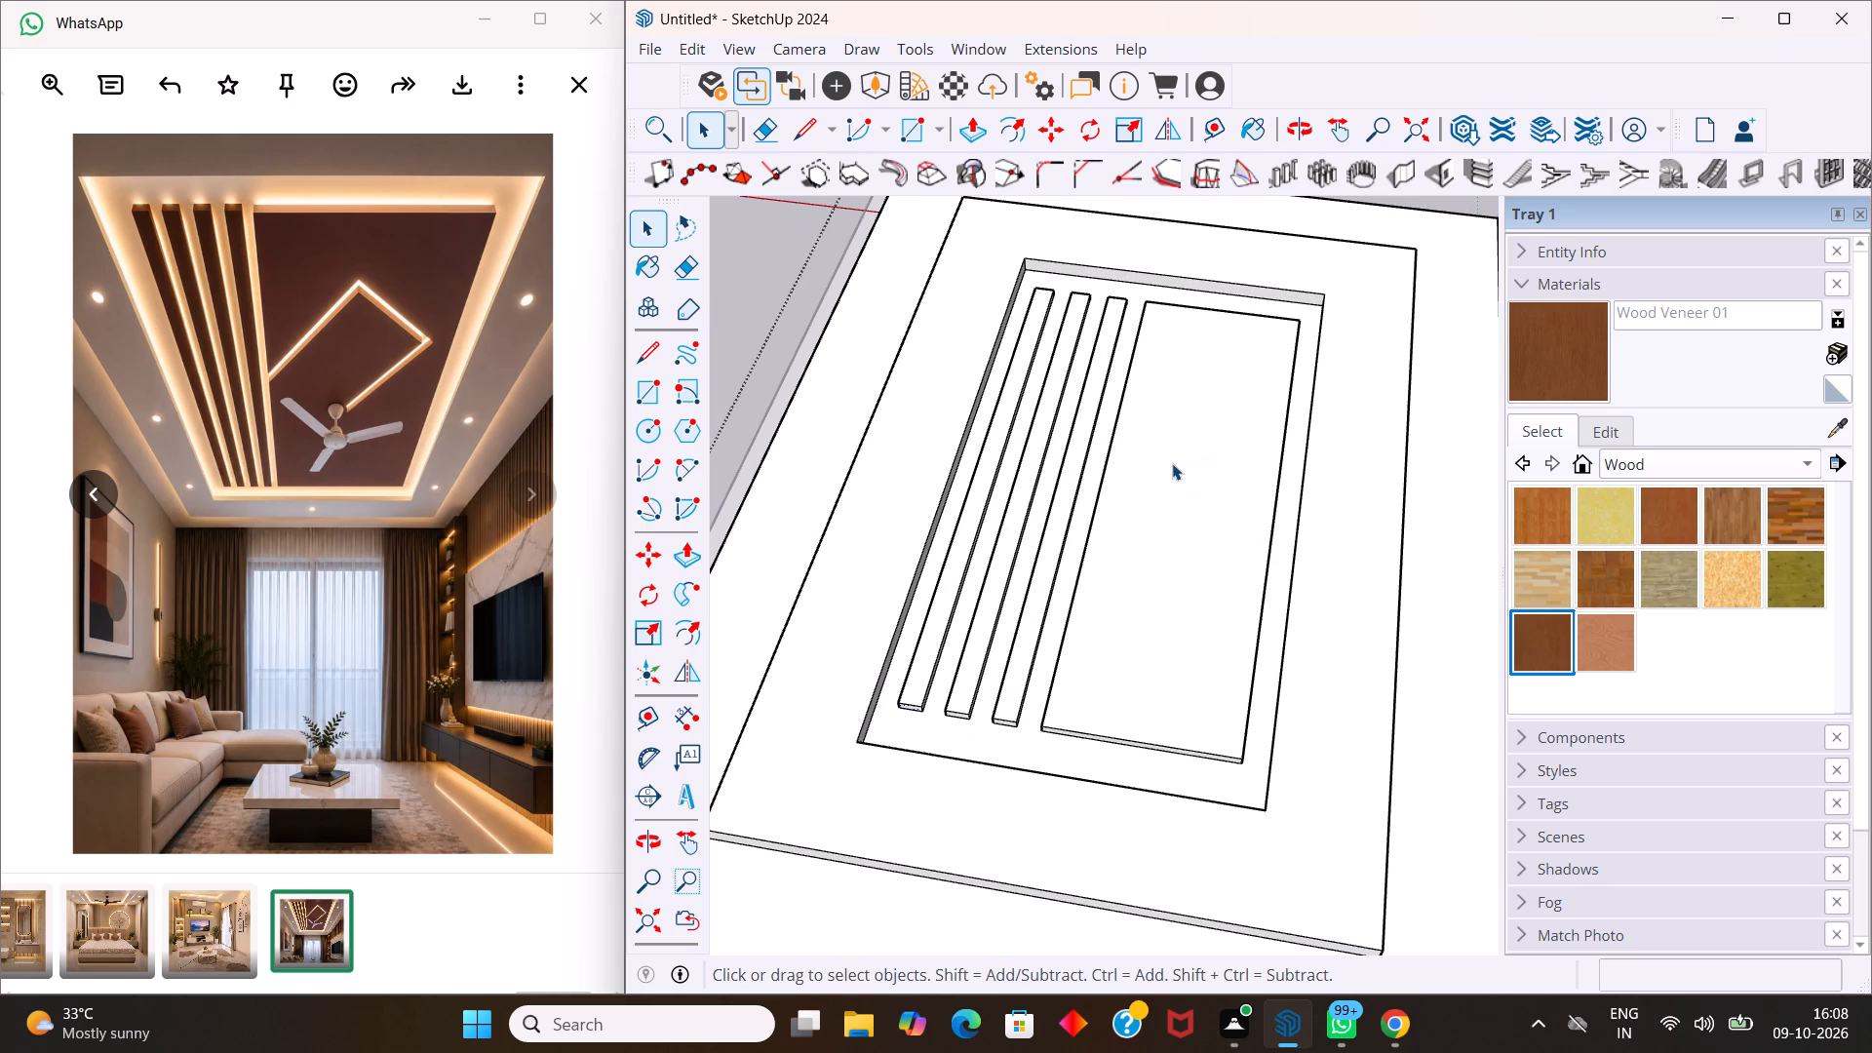
key("l")
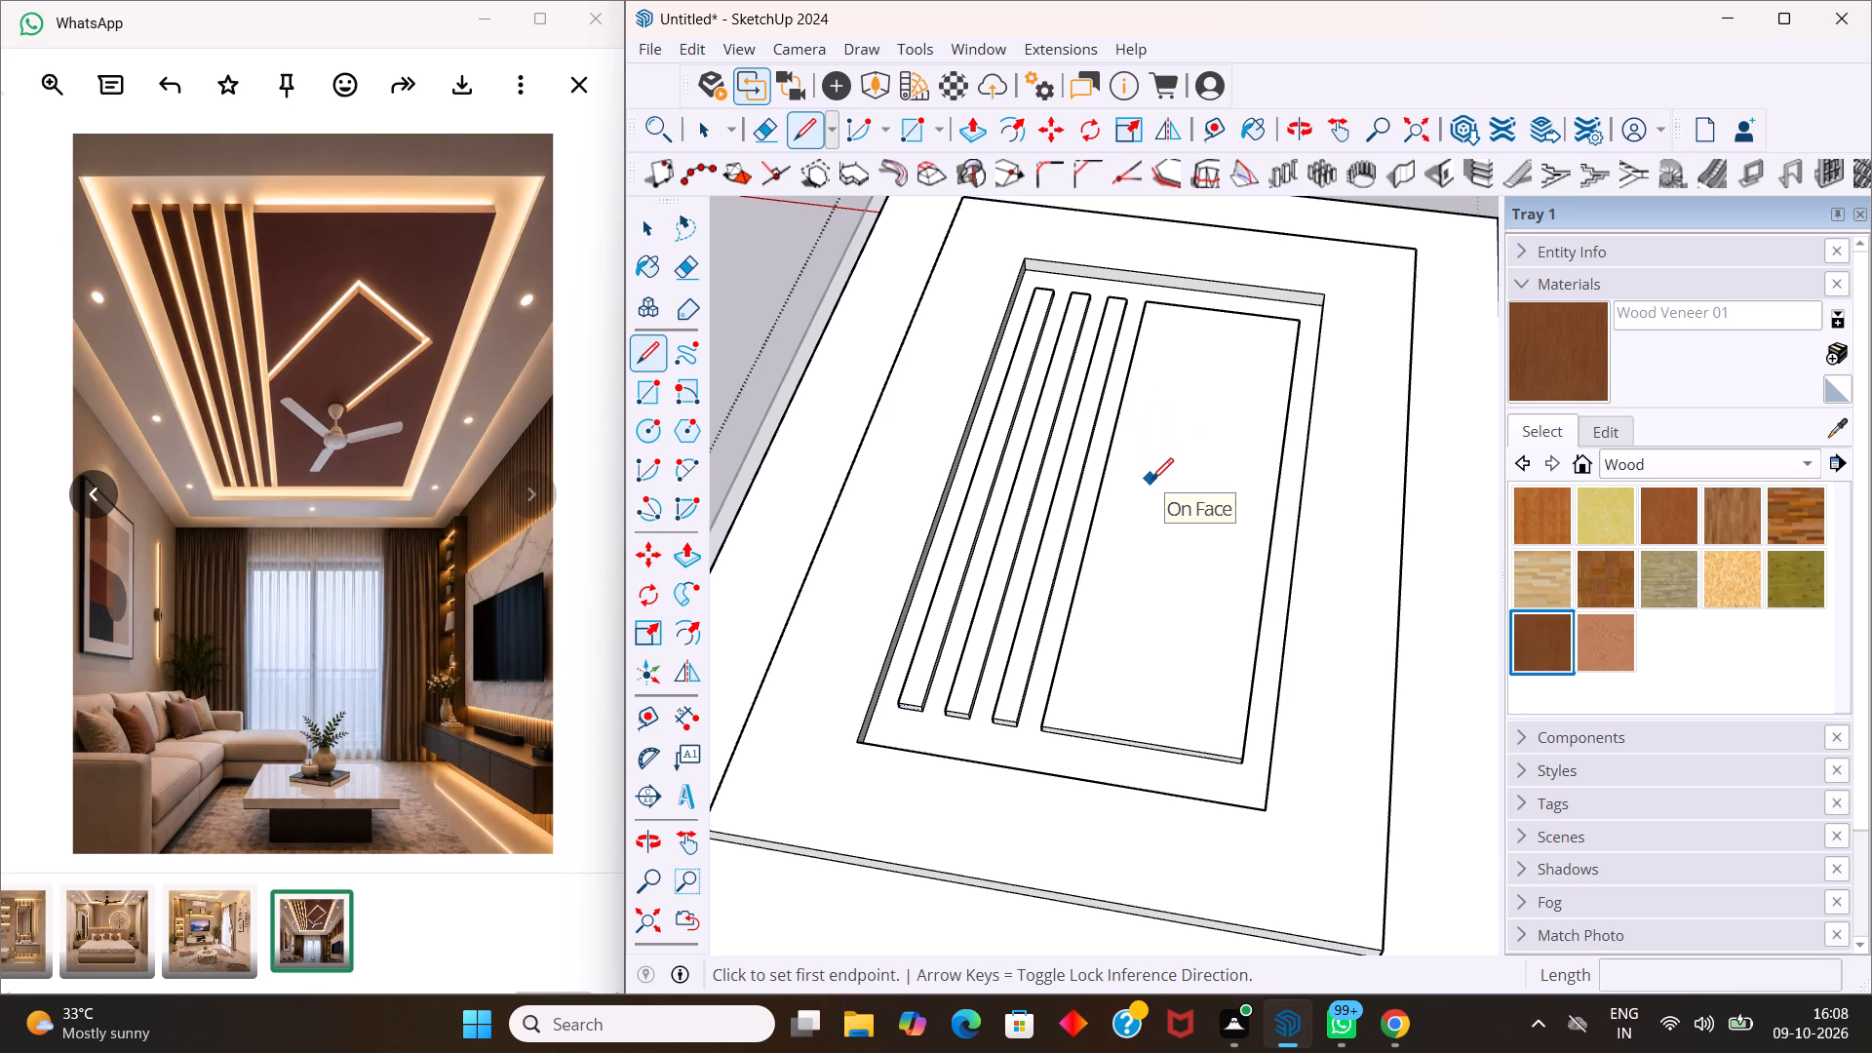
scroll(1163, 474, "down", 5)
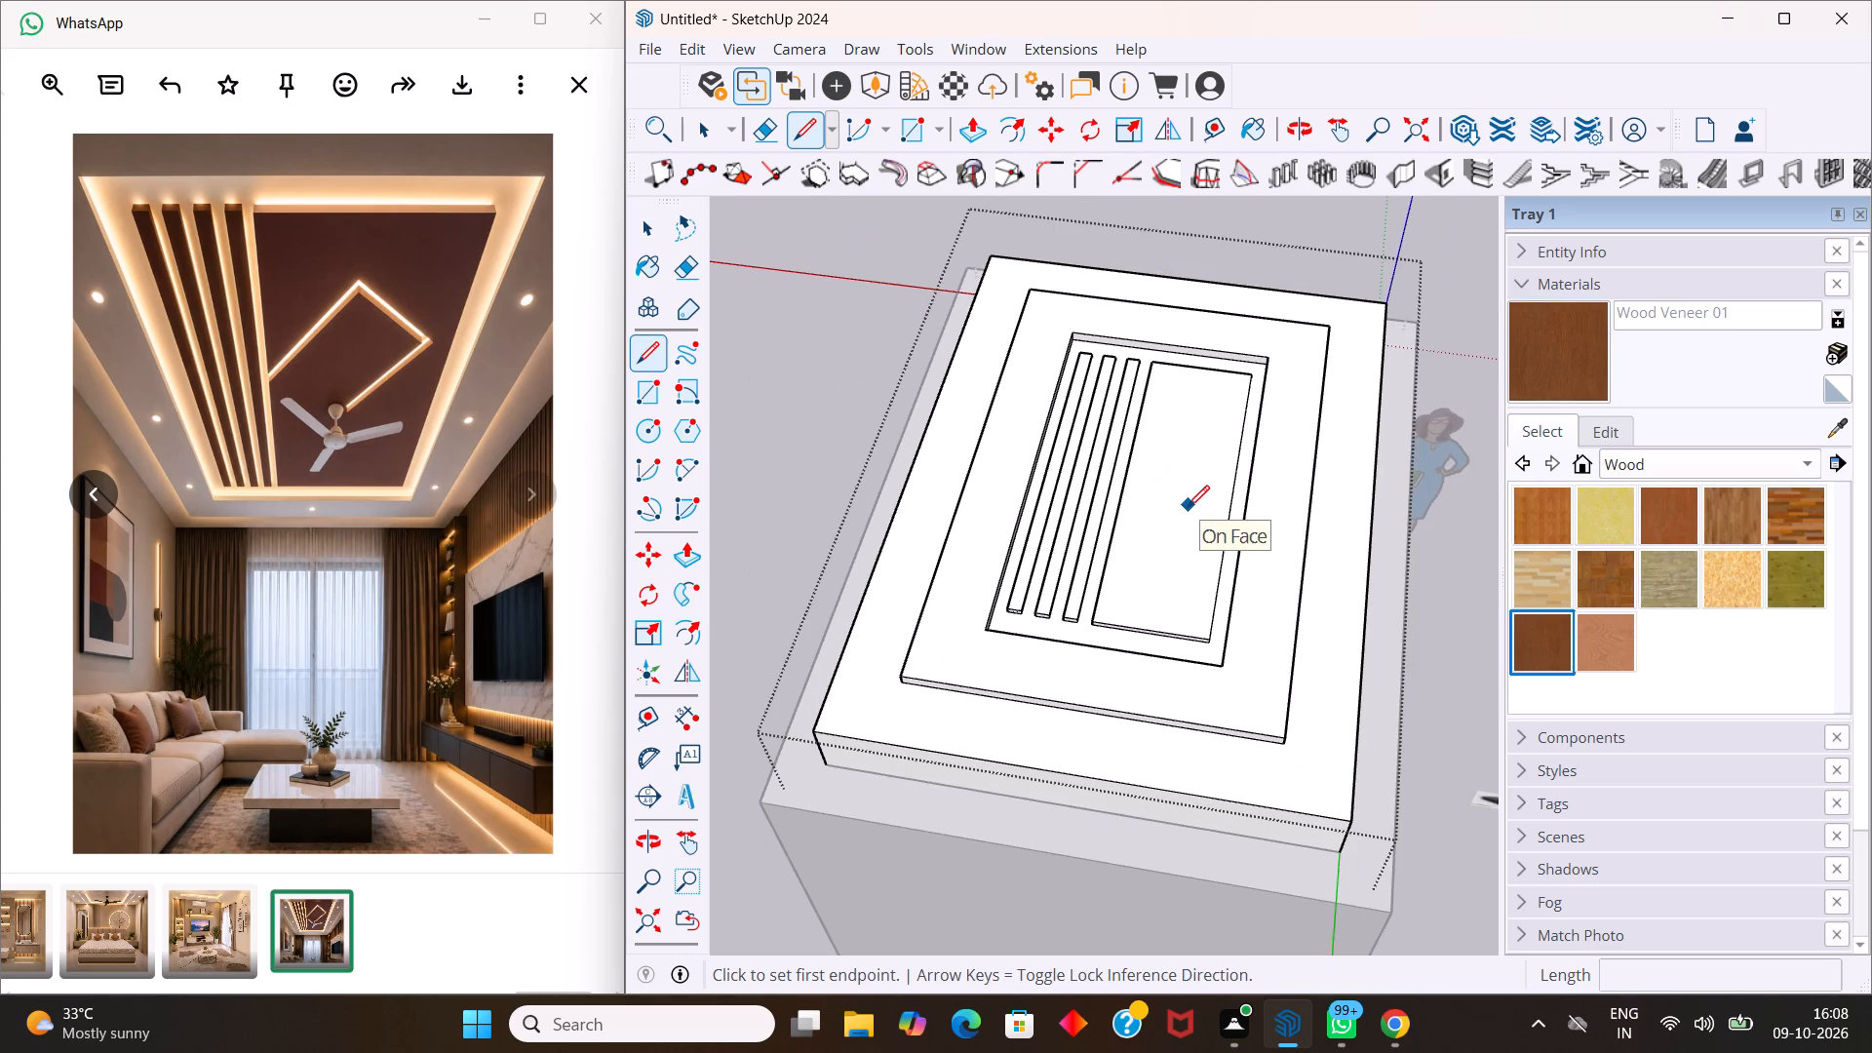
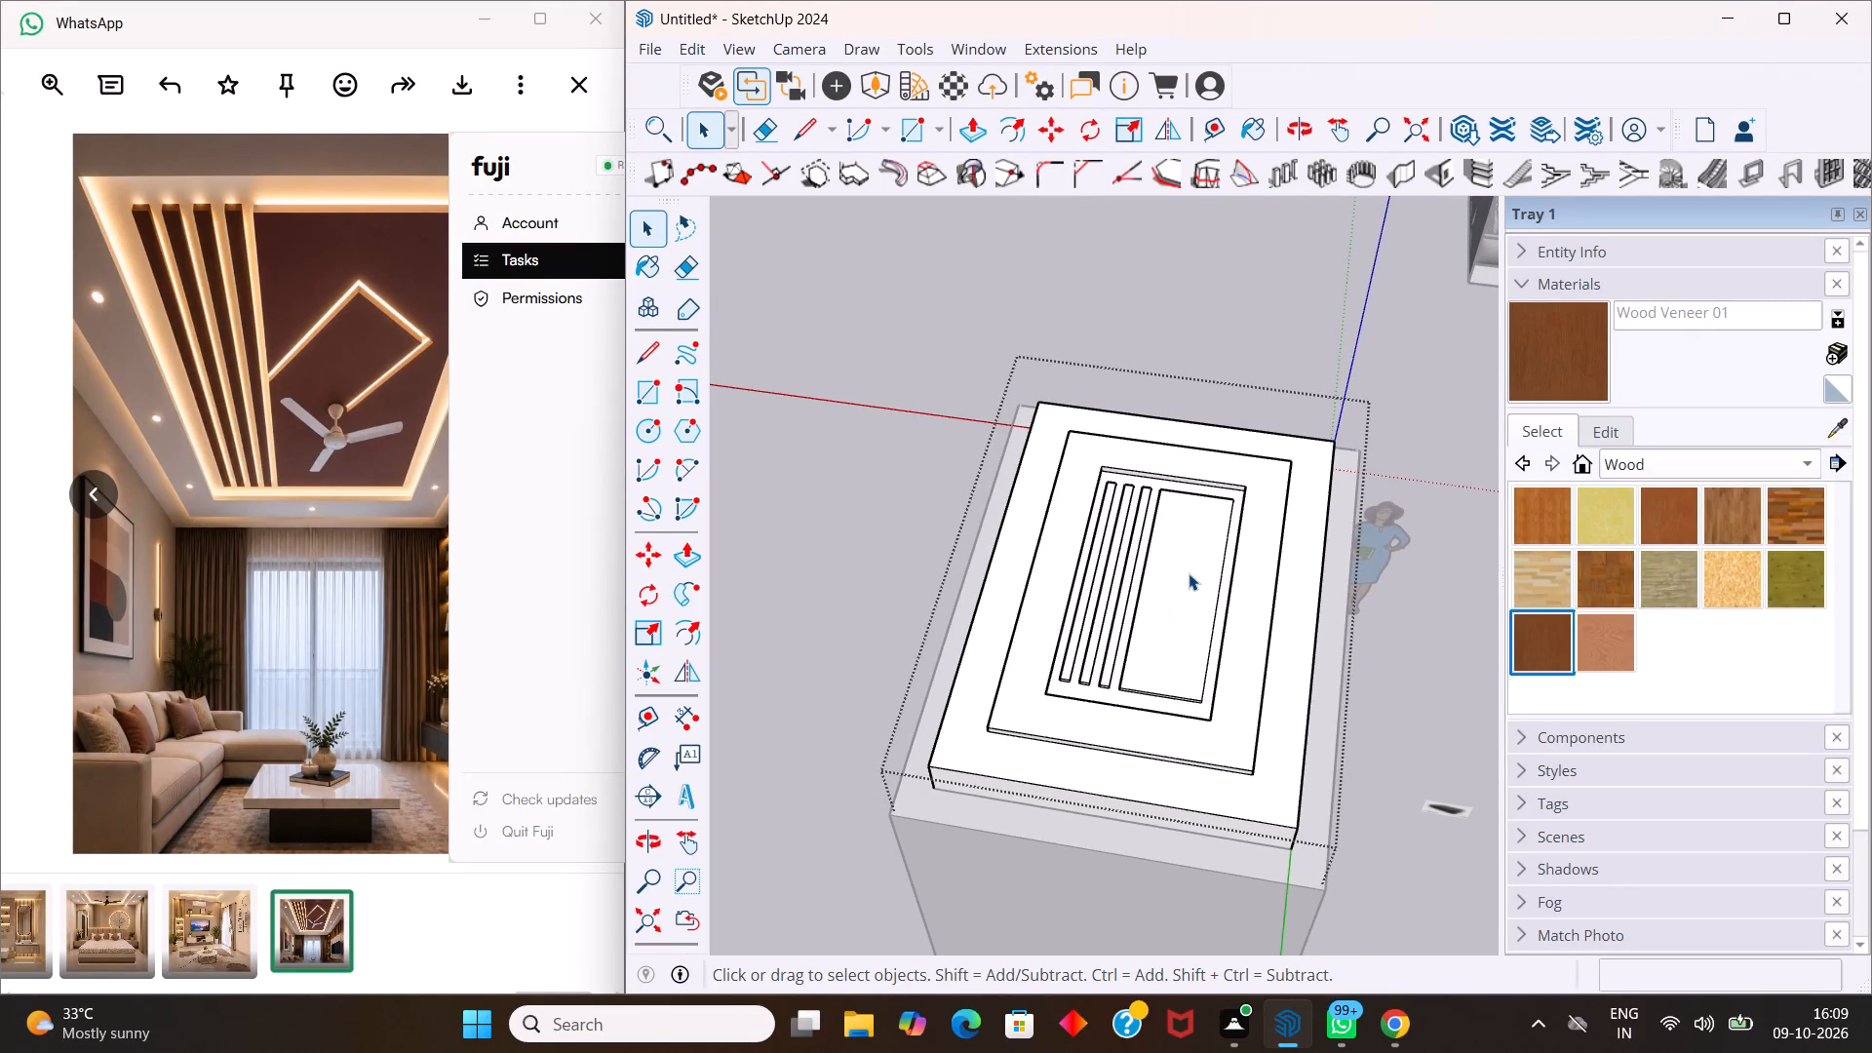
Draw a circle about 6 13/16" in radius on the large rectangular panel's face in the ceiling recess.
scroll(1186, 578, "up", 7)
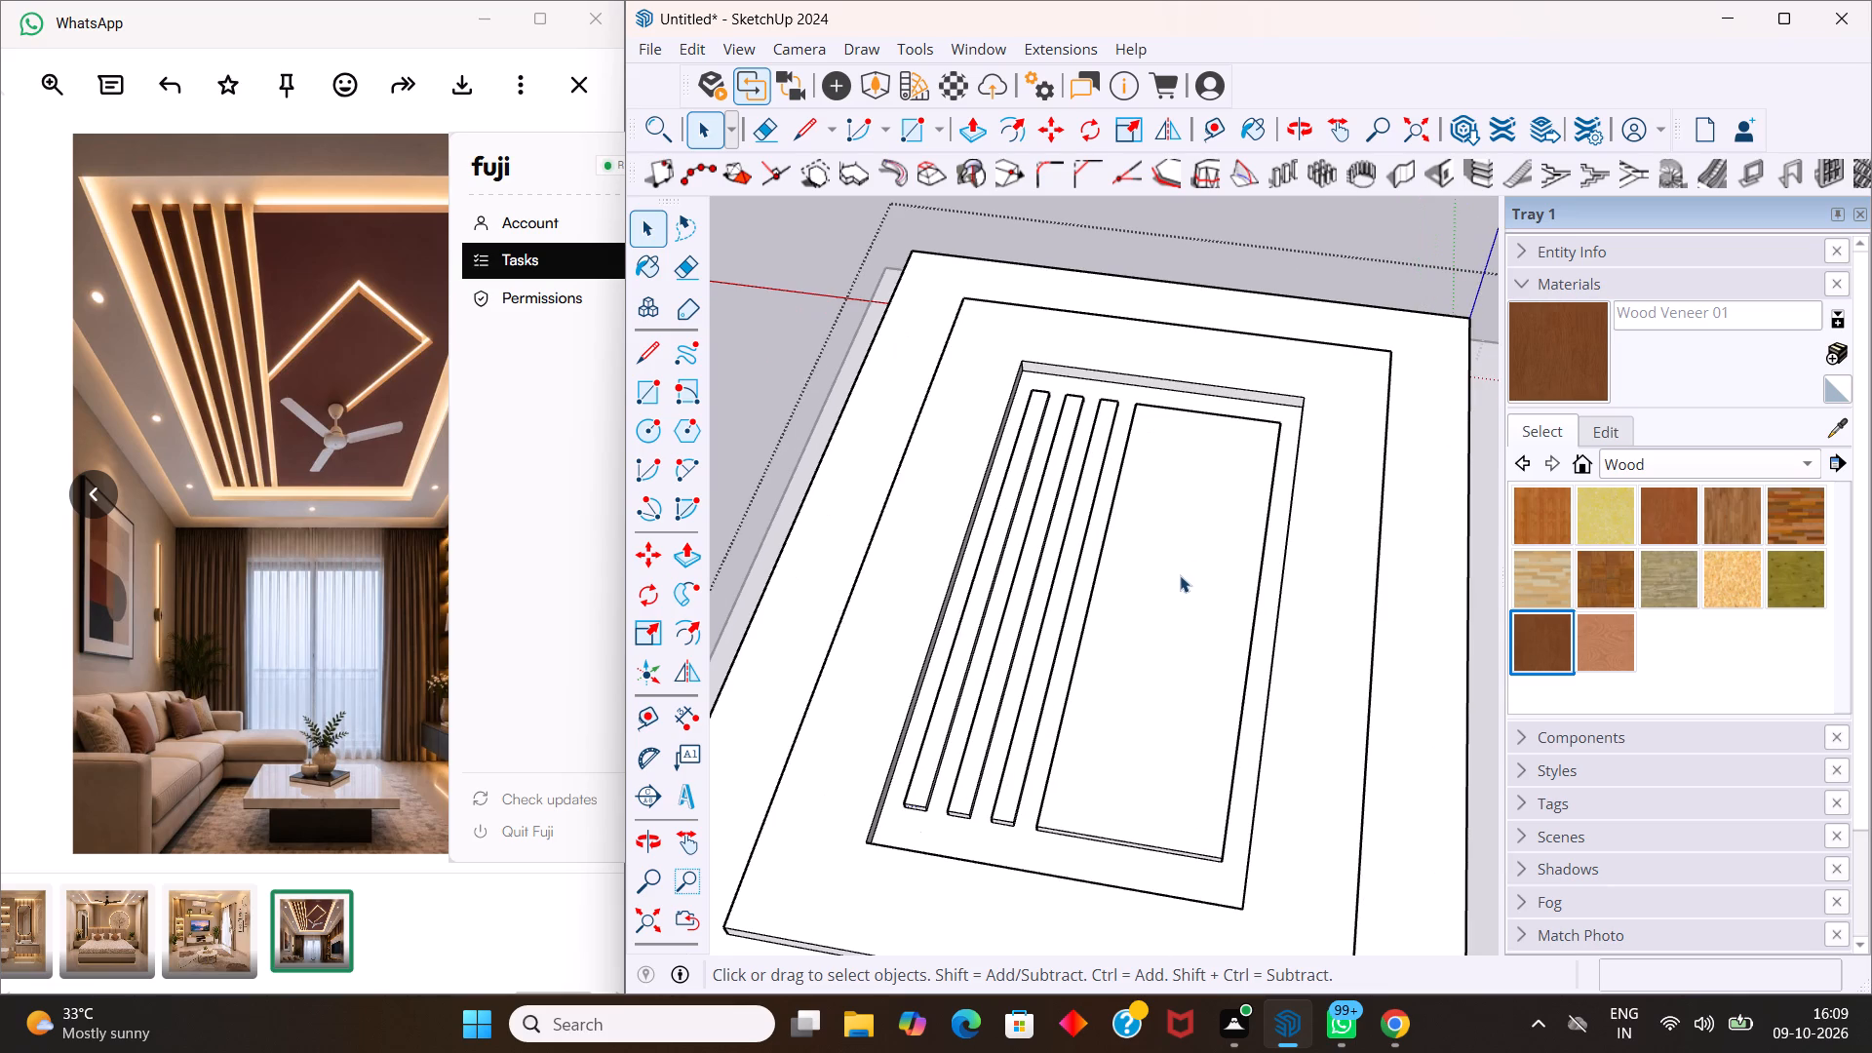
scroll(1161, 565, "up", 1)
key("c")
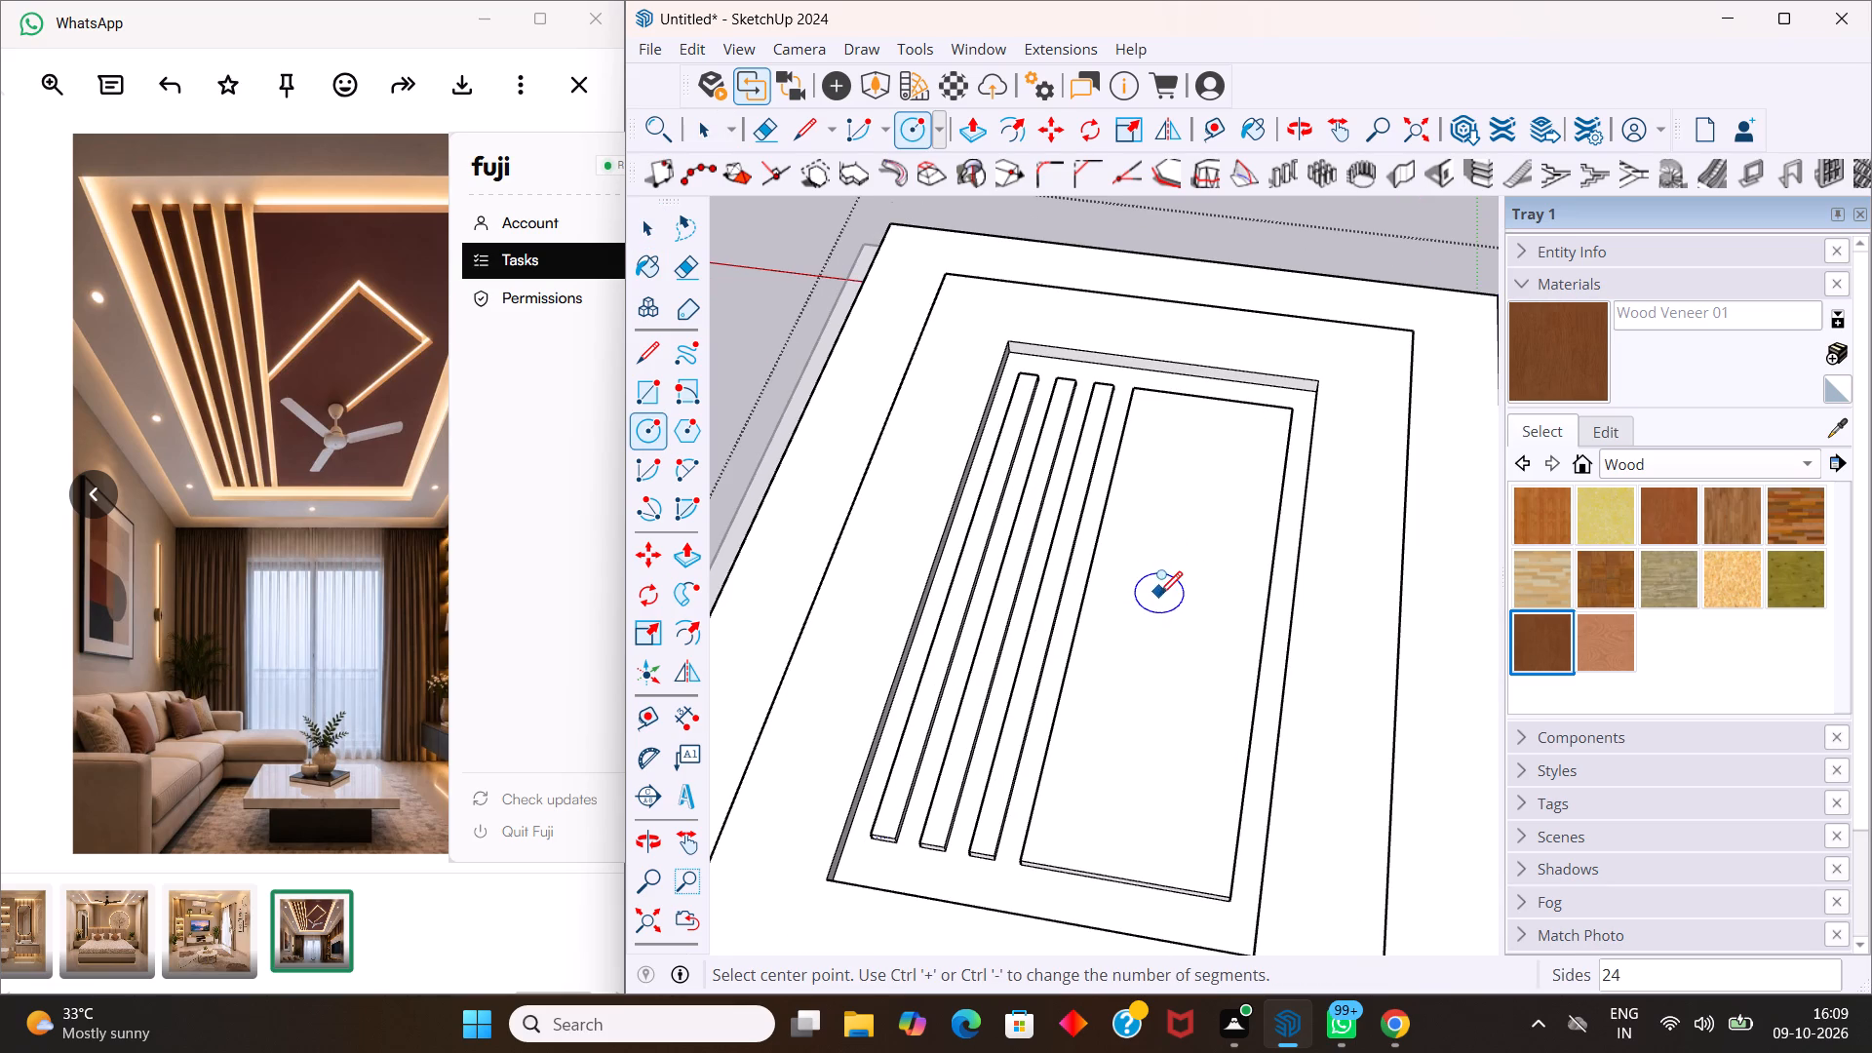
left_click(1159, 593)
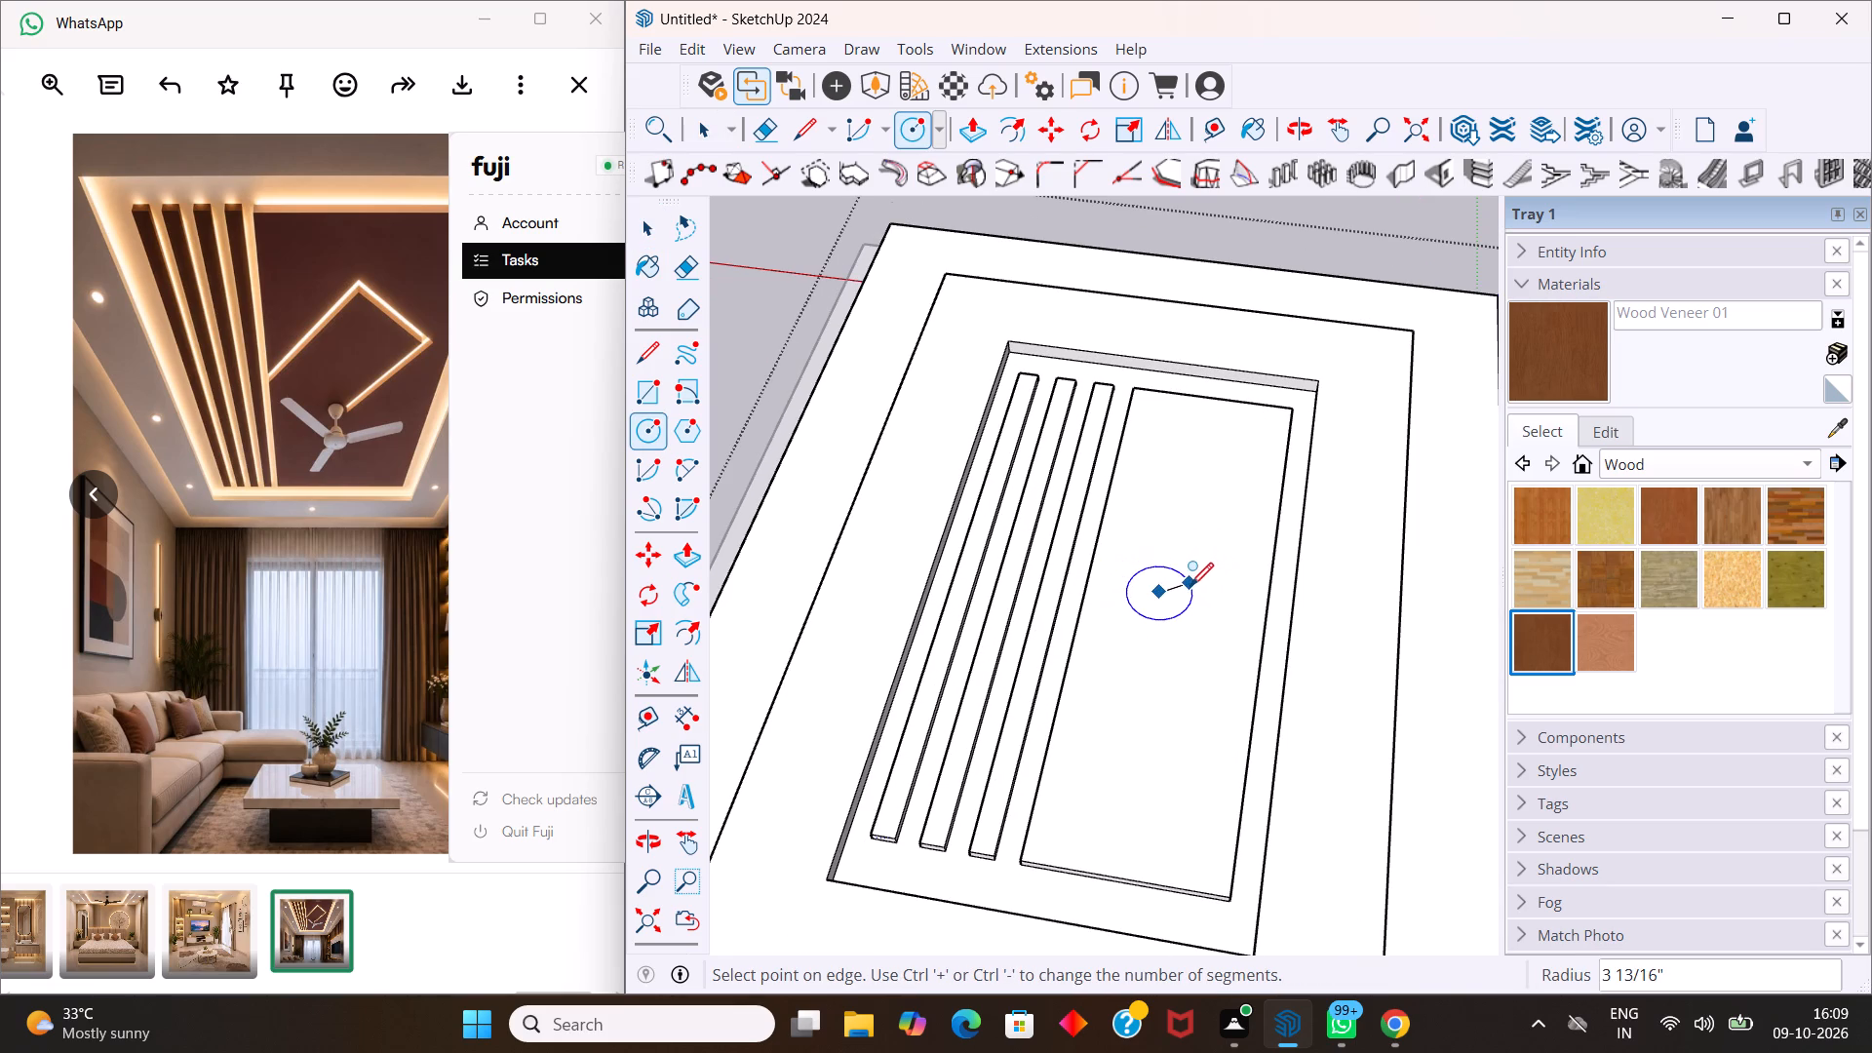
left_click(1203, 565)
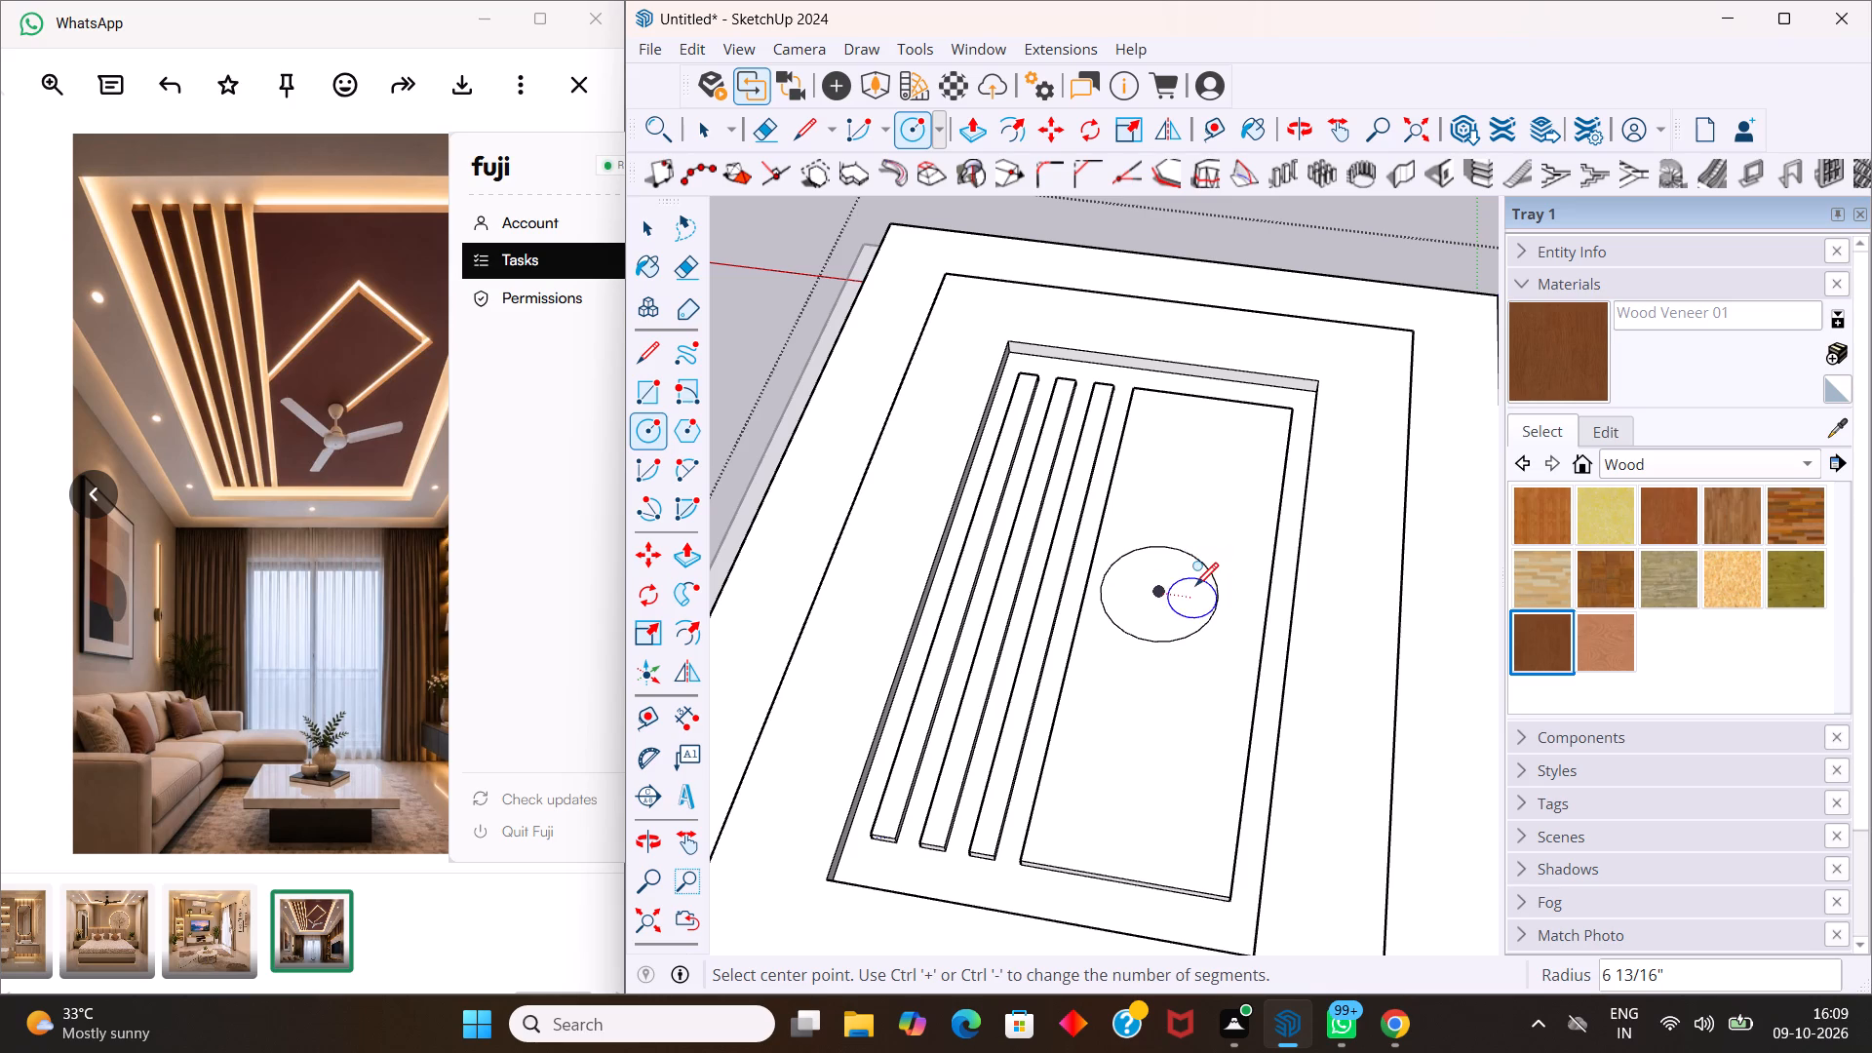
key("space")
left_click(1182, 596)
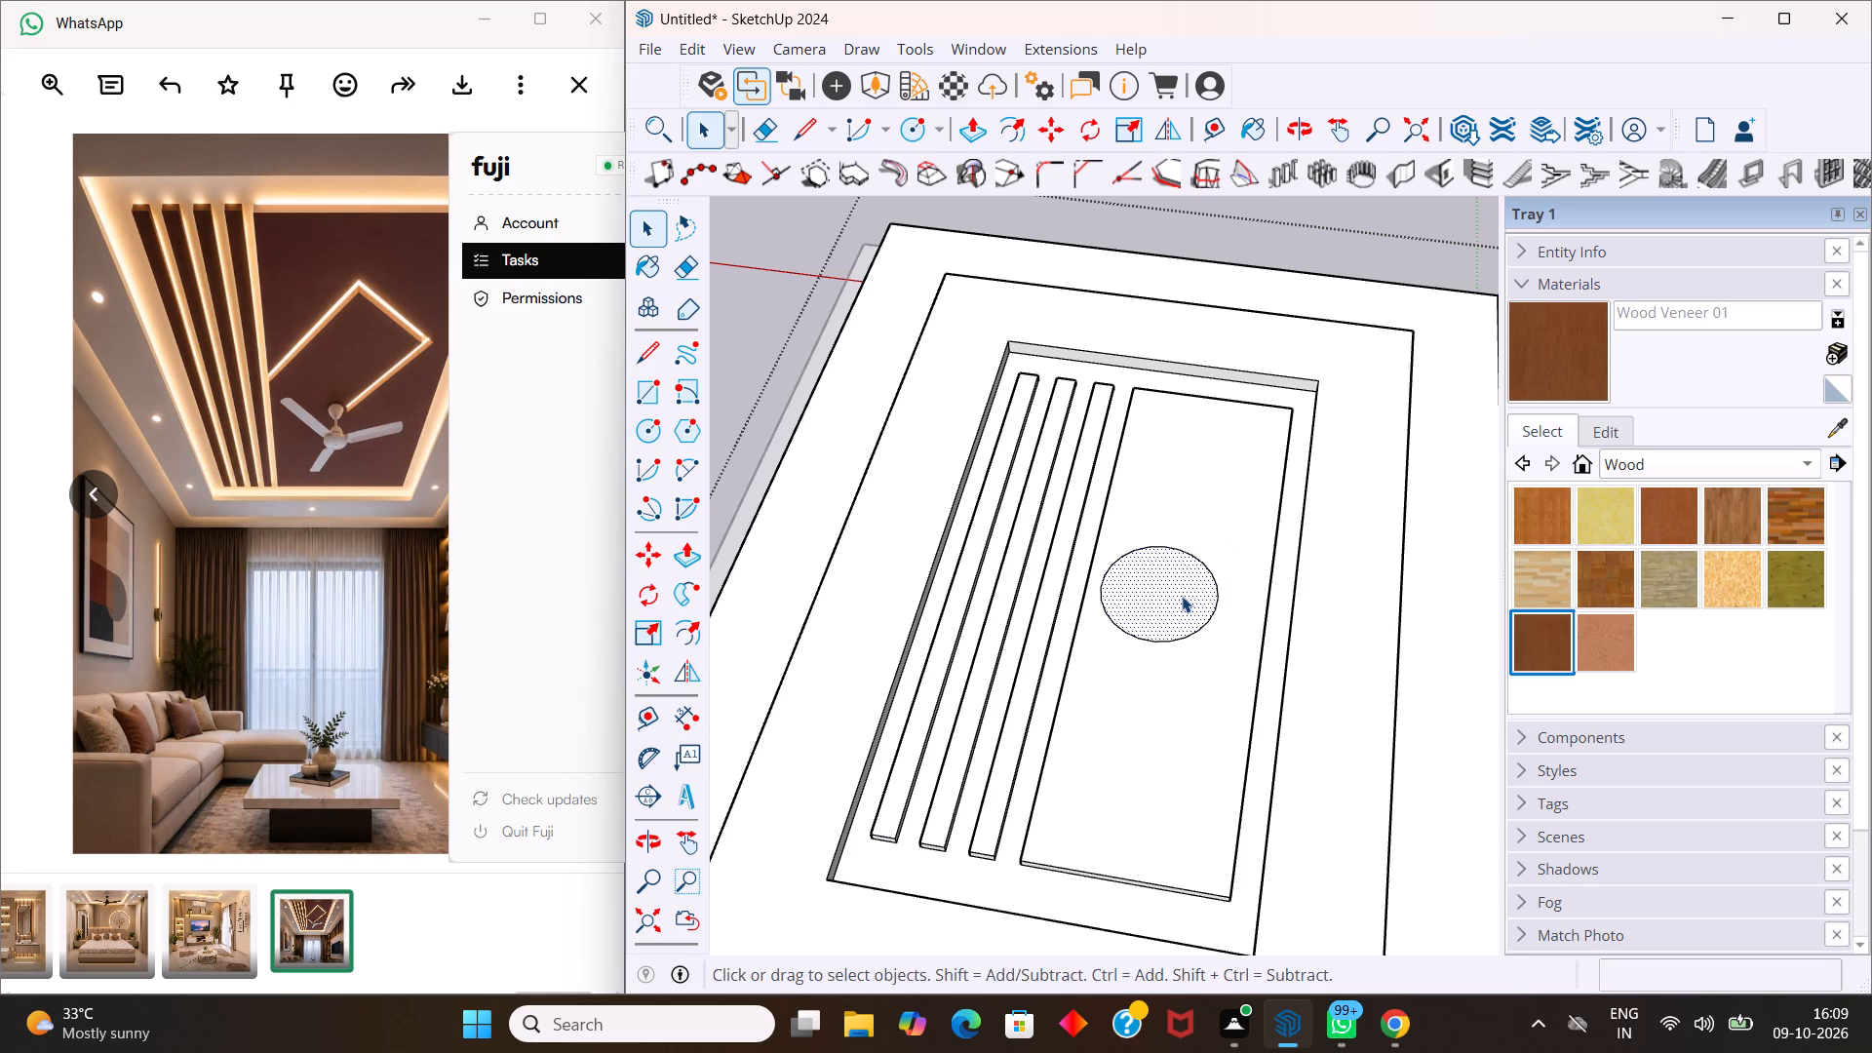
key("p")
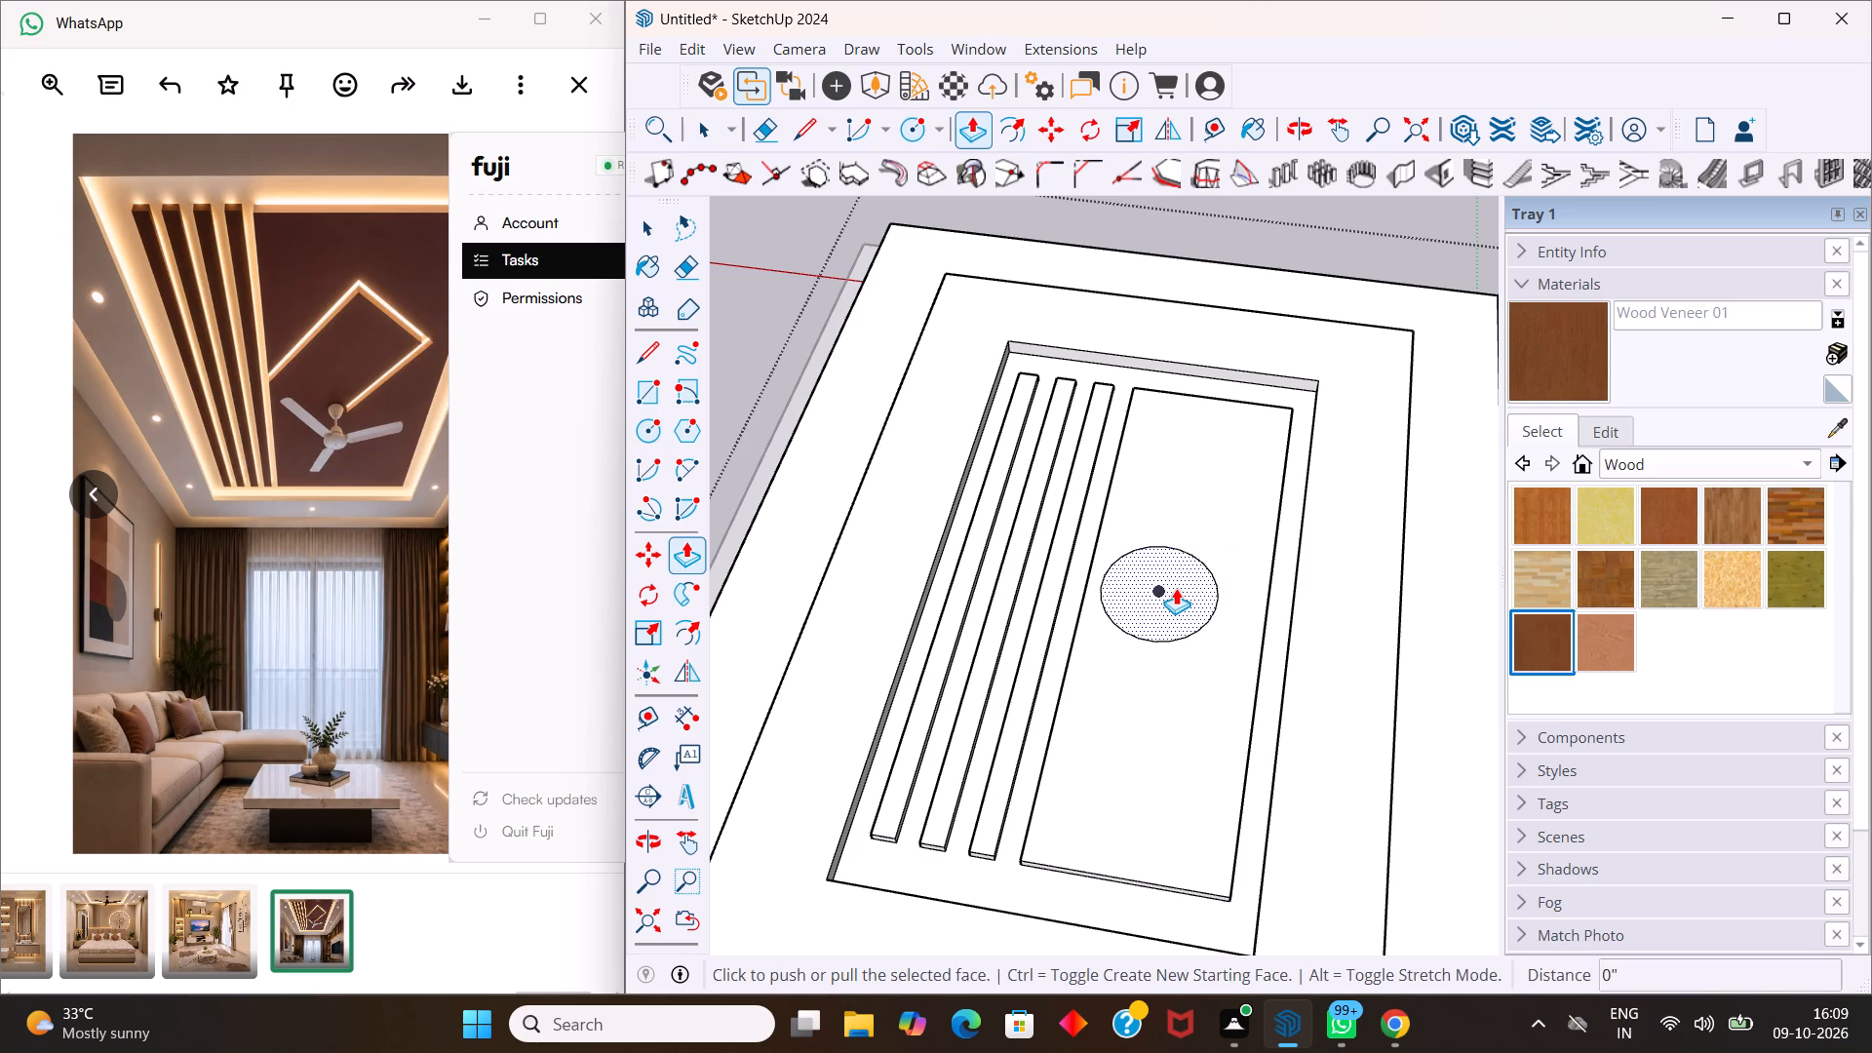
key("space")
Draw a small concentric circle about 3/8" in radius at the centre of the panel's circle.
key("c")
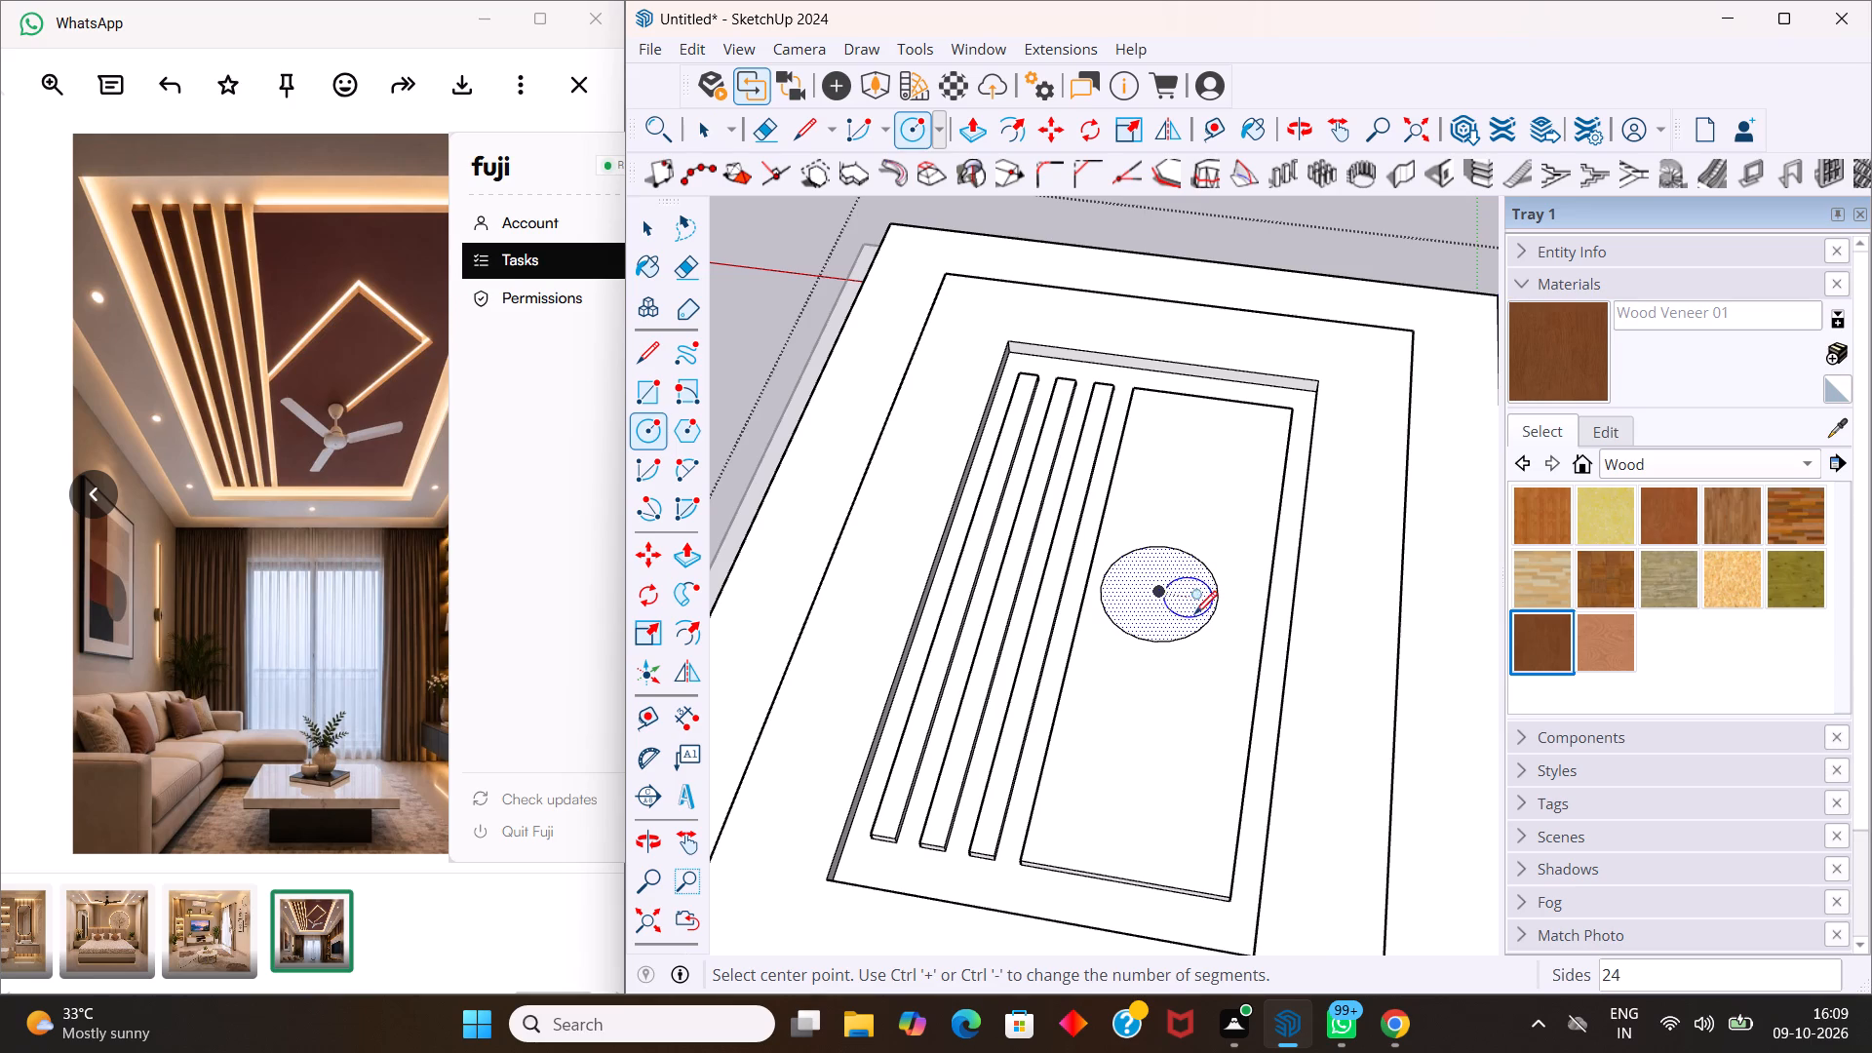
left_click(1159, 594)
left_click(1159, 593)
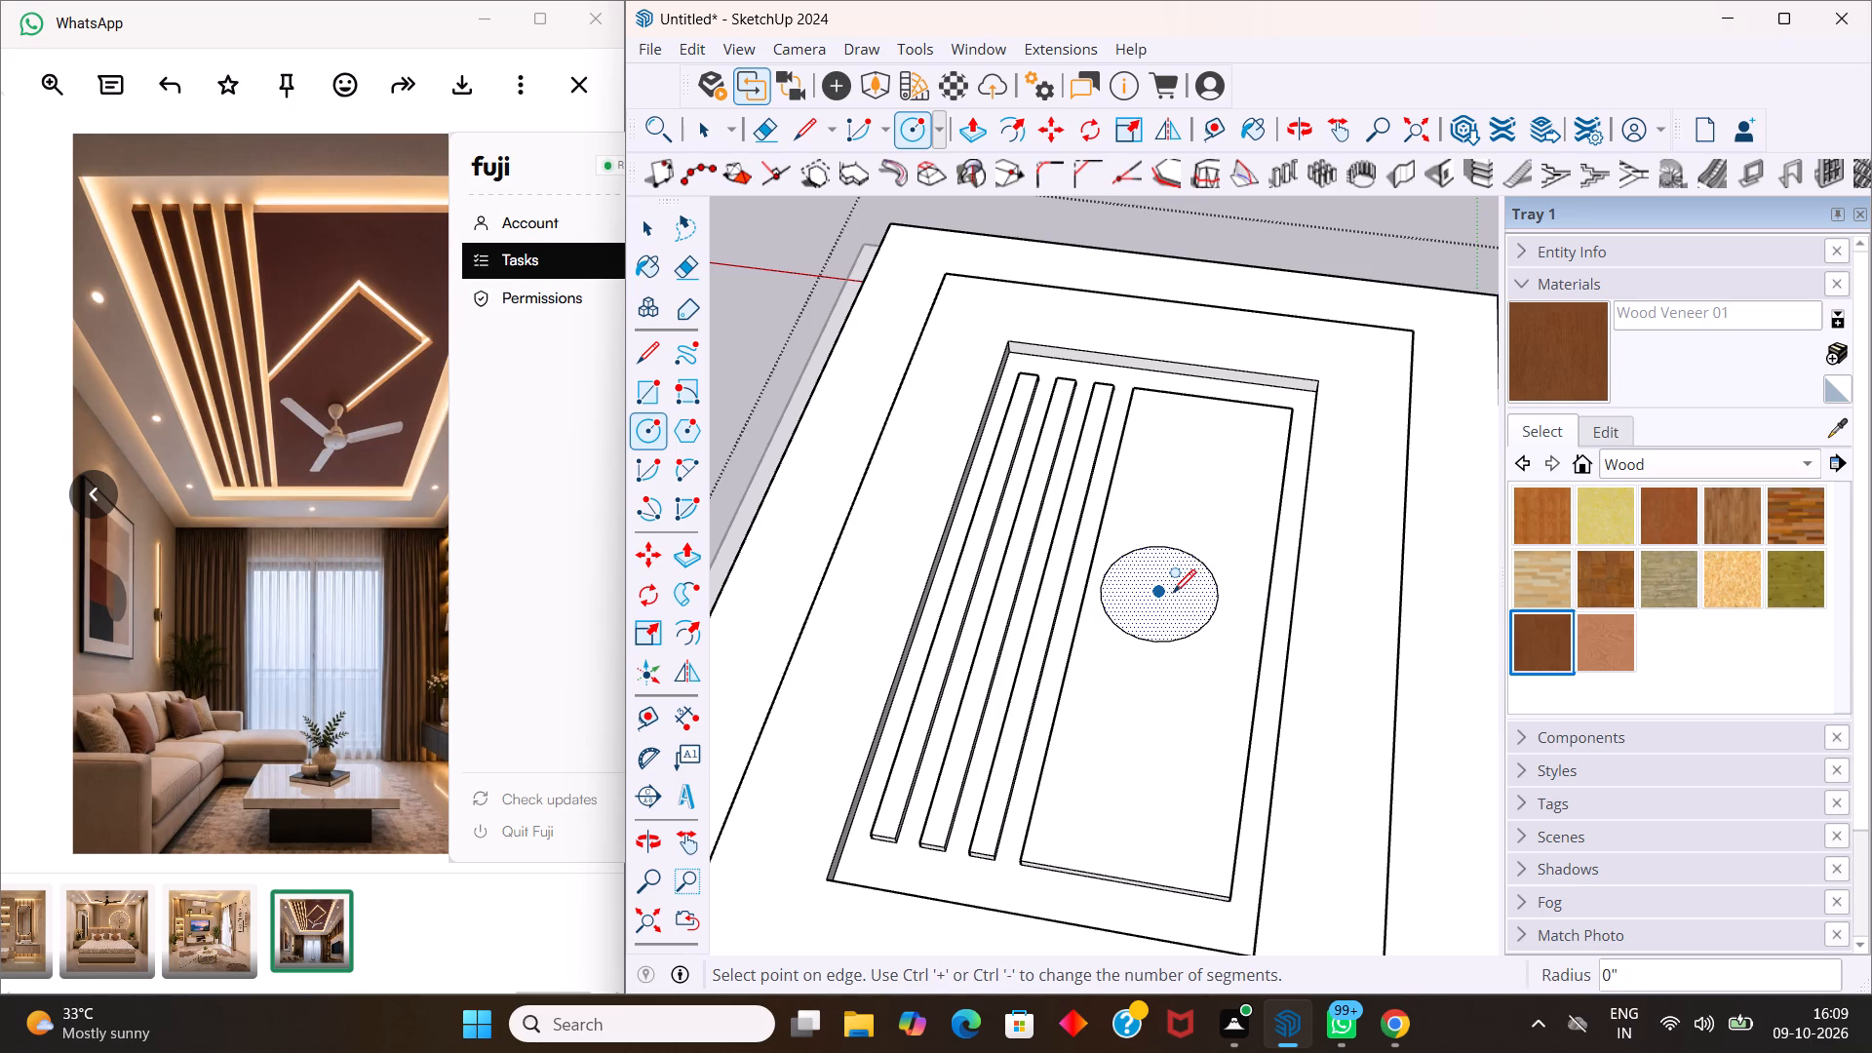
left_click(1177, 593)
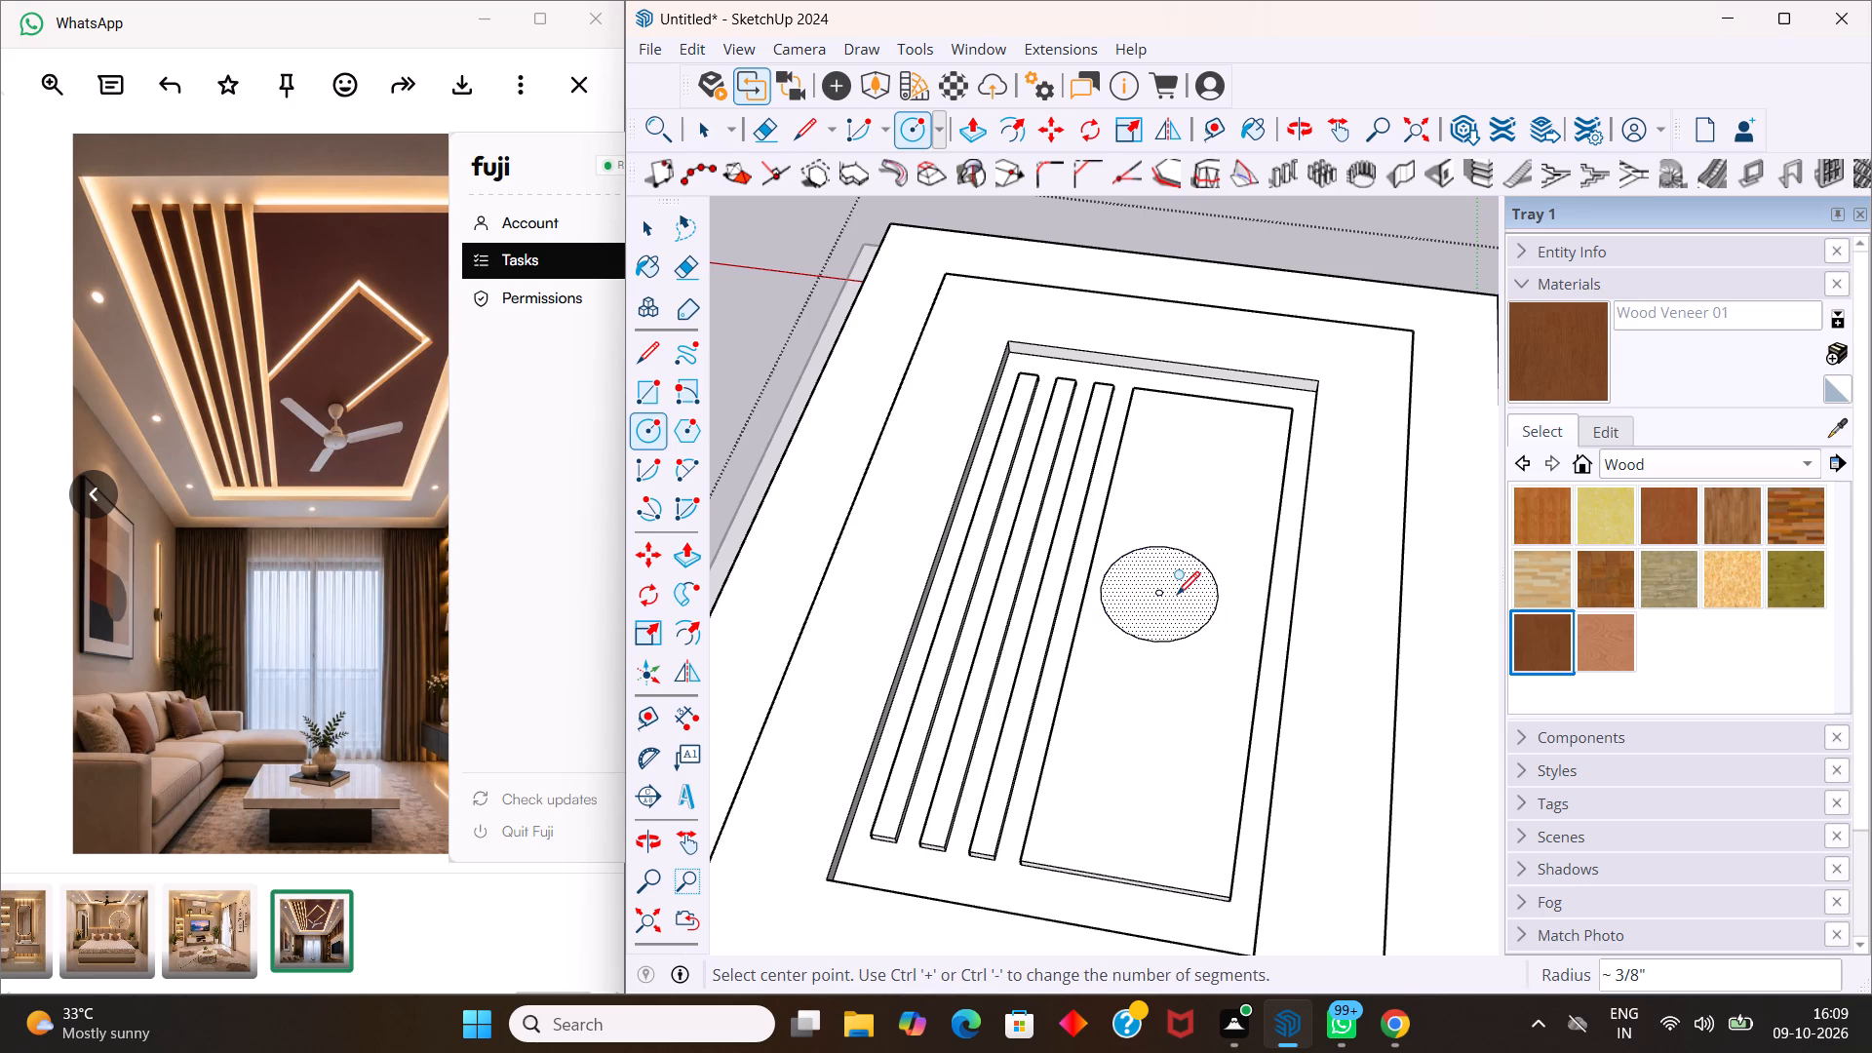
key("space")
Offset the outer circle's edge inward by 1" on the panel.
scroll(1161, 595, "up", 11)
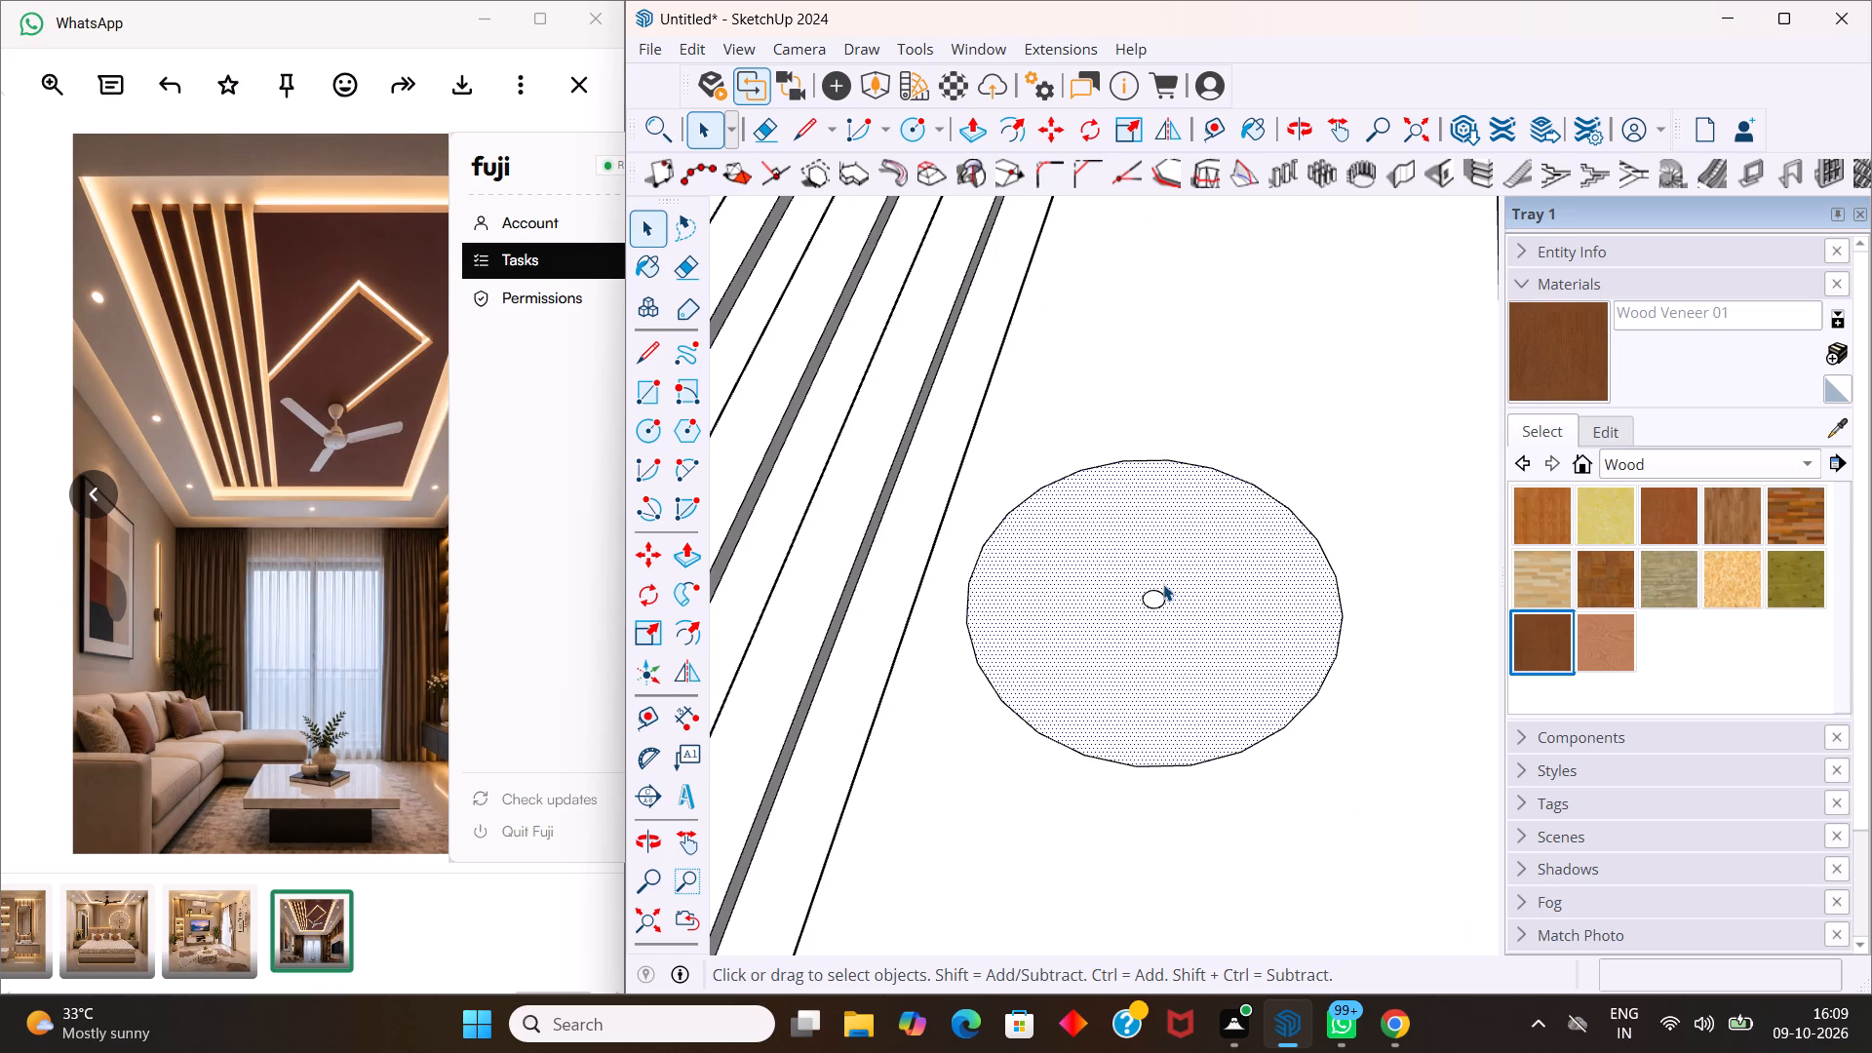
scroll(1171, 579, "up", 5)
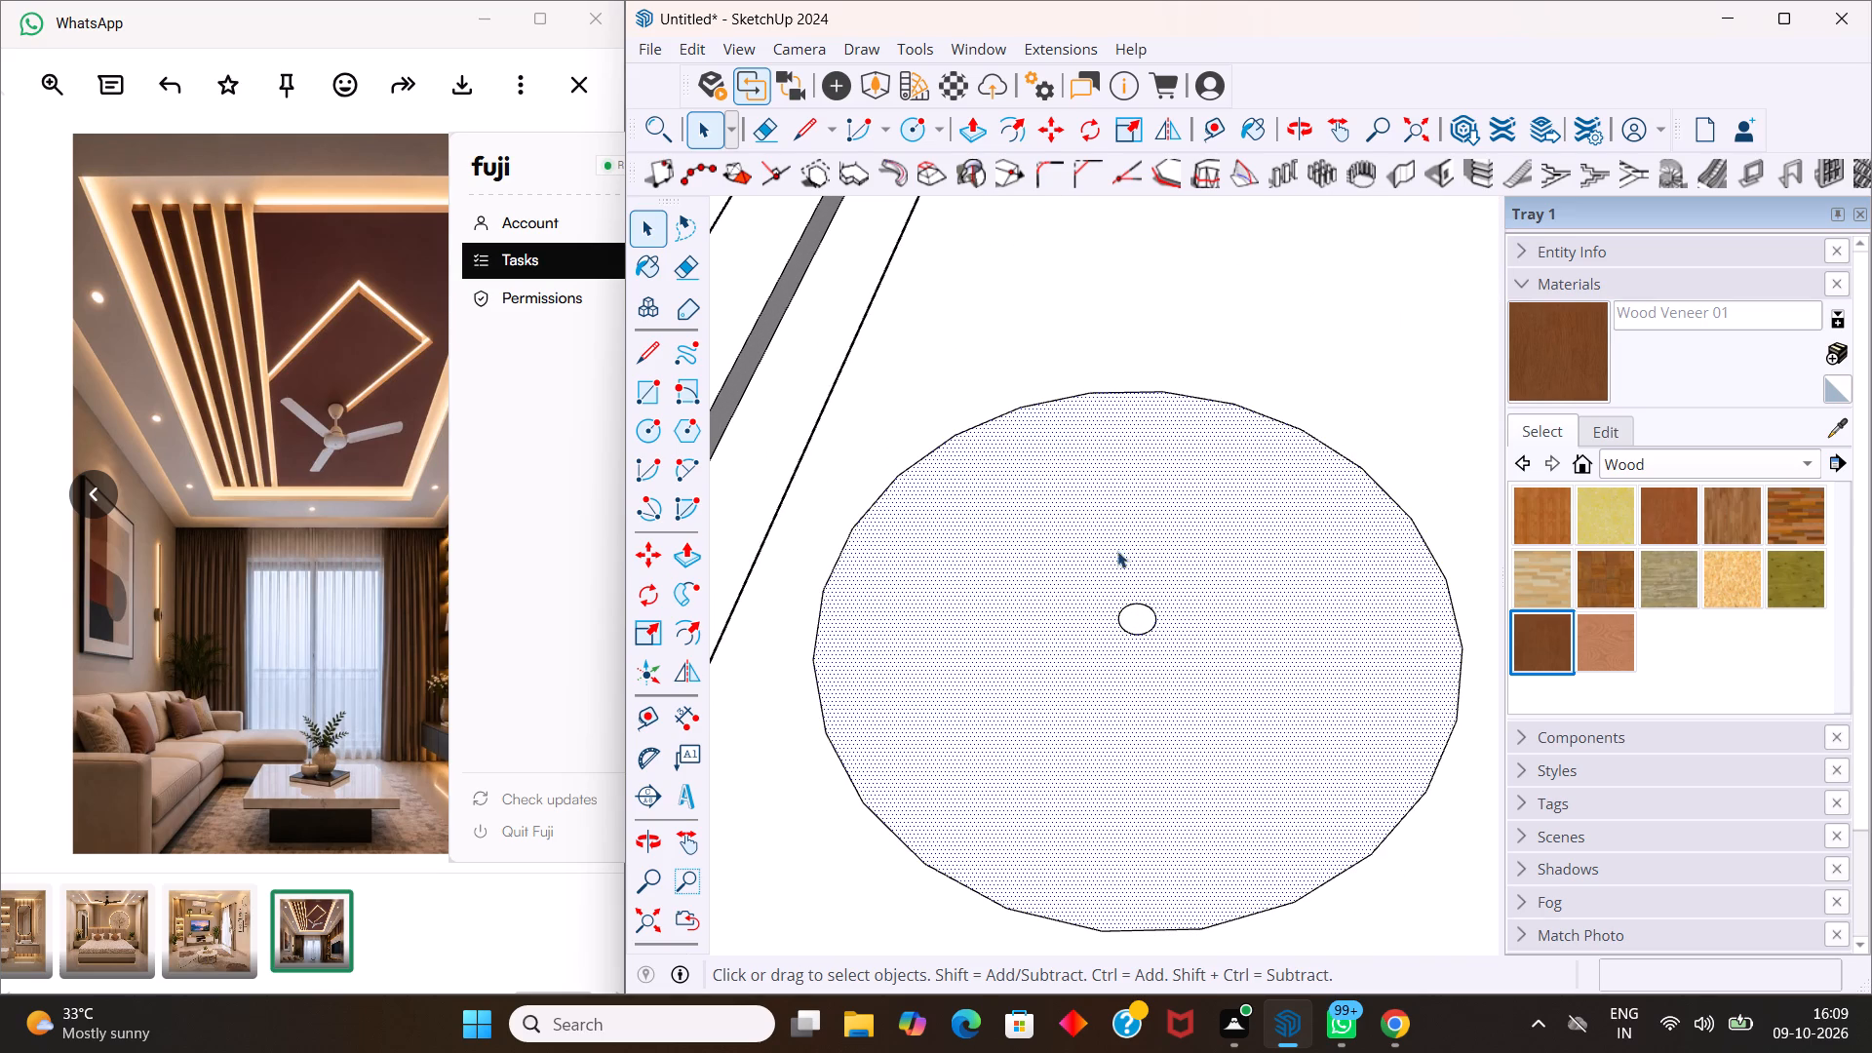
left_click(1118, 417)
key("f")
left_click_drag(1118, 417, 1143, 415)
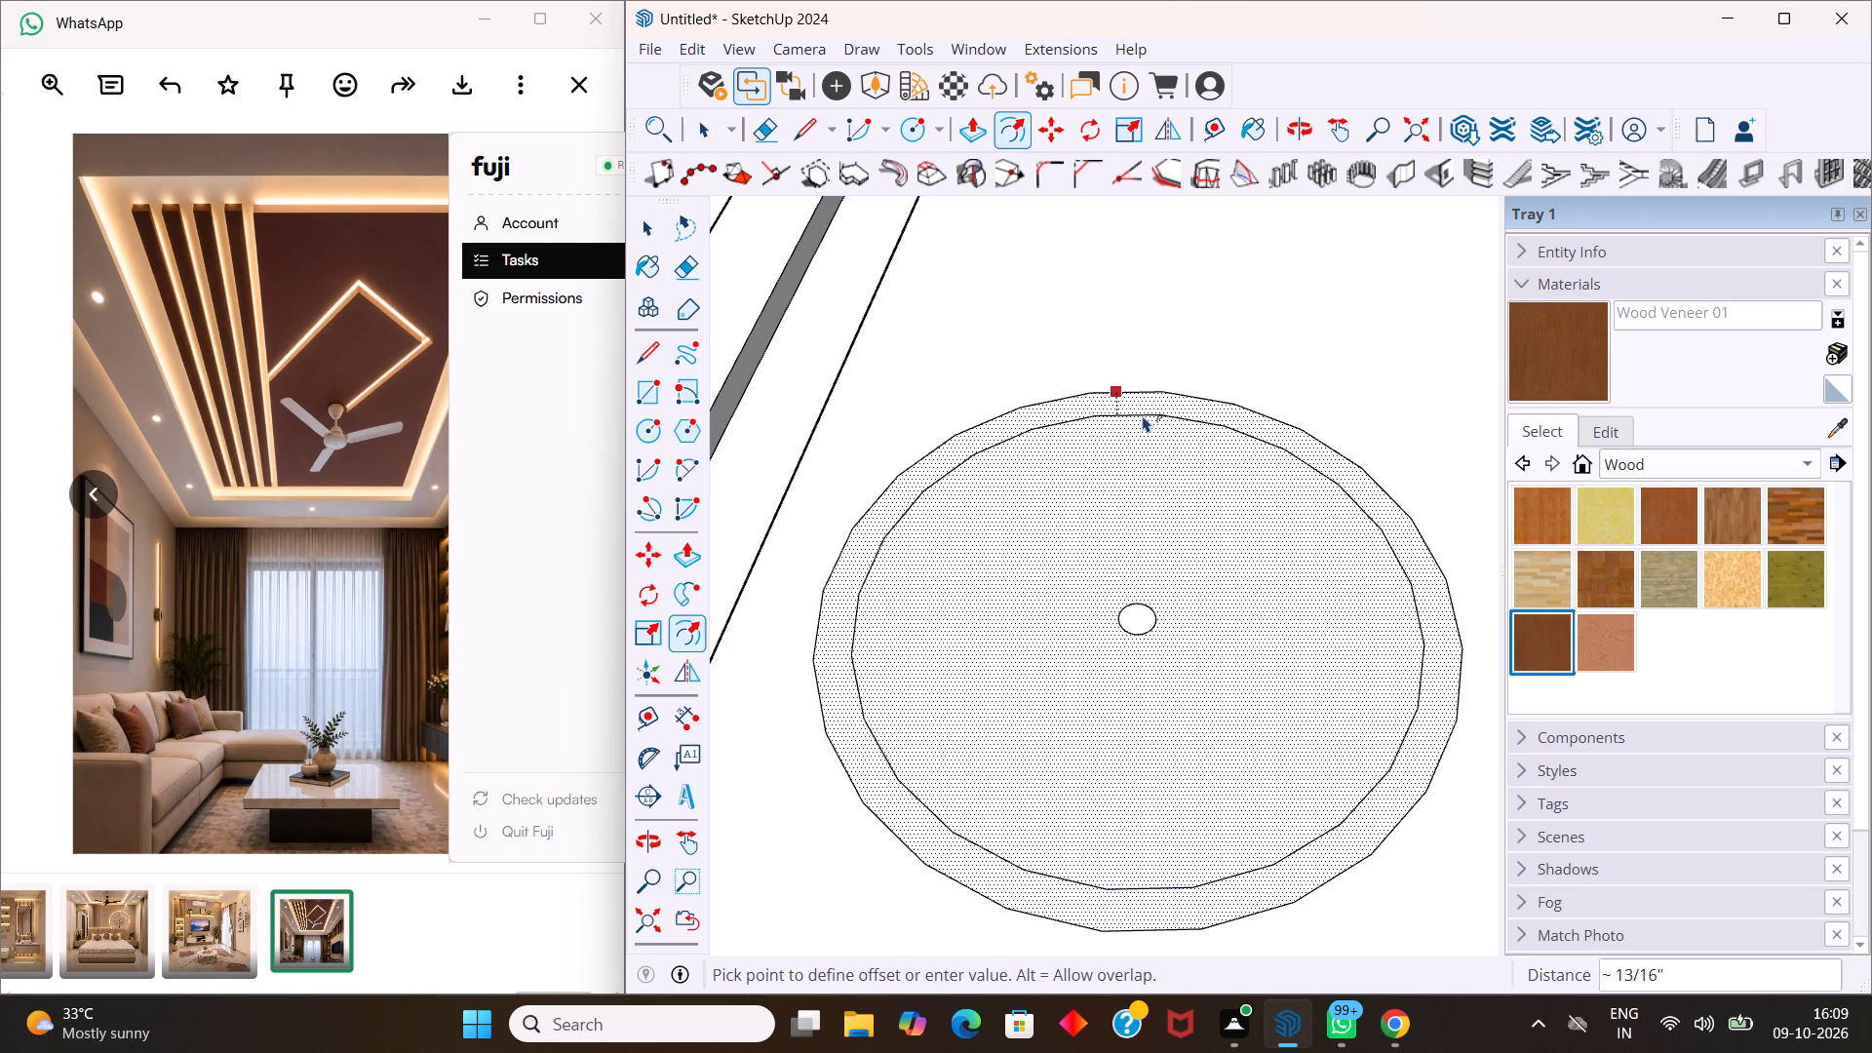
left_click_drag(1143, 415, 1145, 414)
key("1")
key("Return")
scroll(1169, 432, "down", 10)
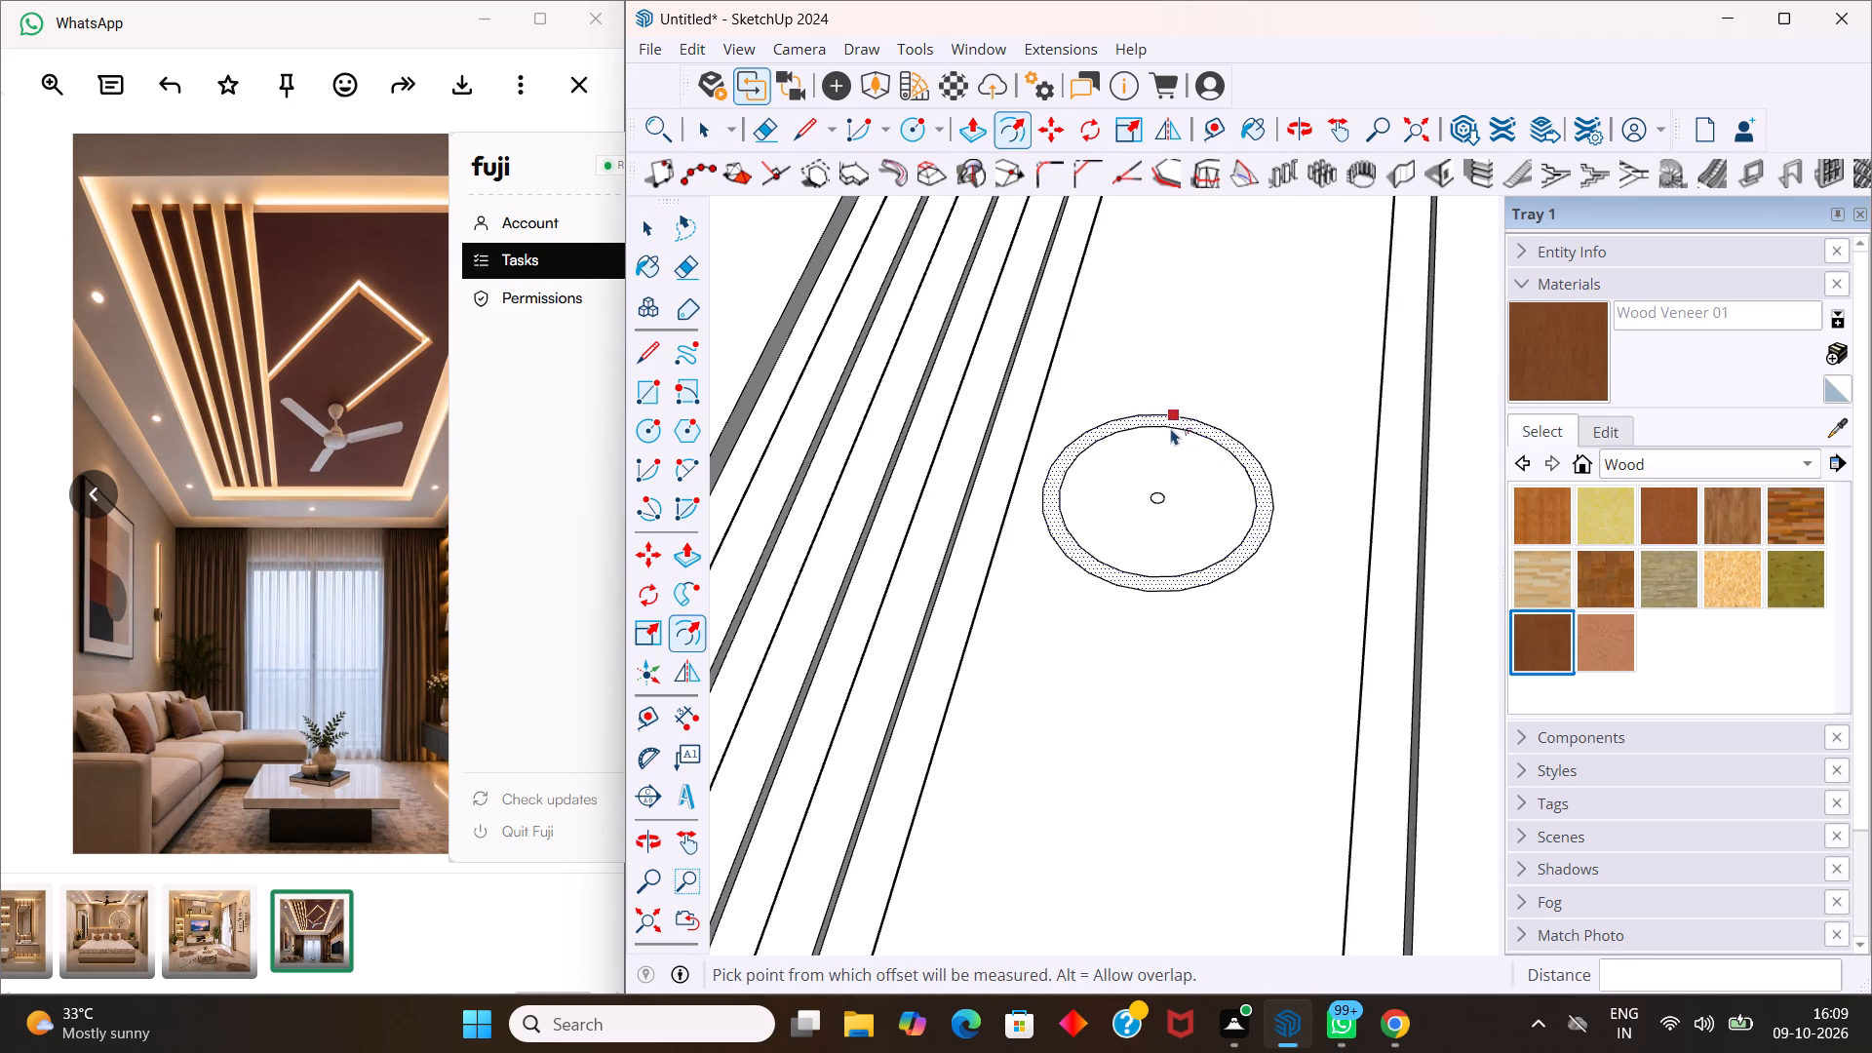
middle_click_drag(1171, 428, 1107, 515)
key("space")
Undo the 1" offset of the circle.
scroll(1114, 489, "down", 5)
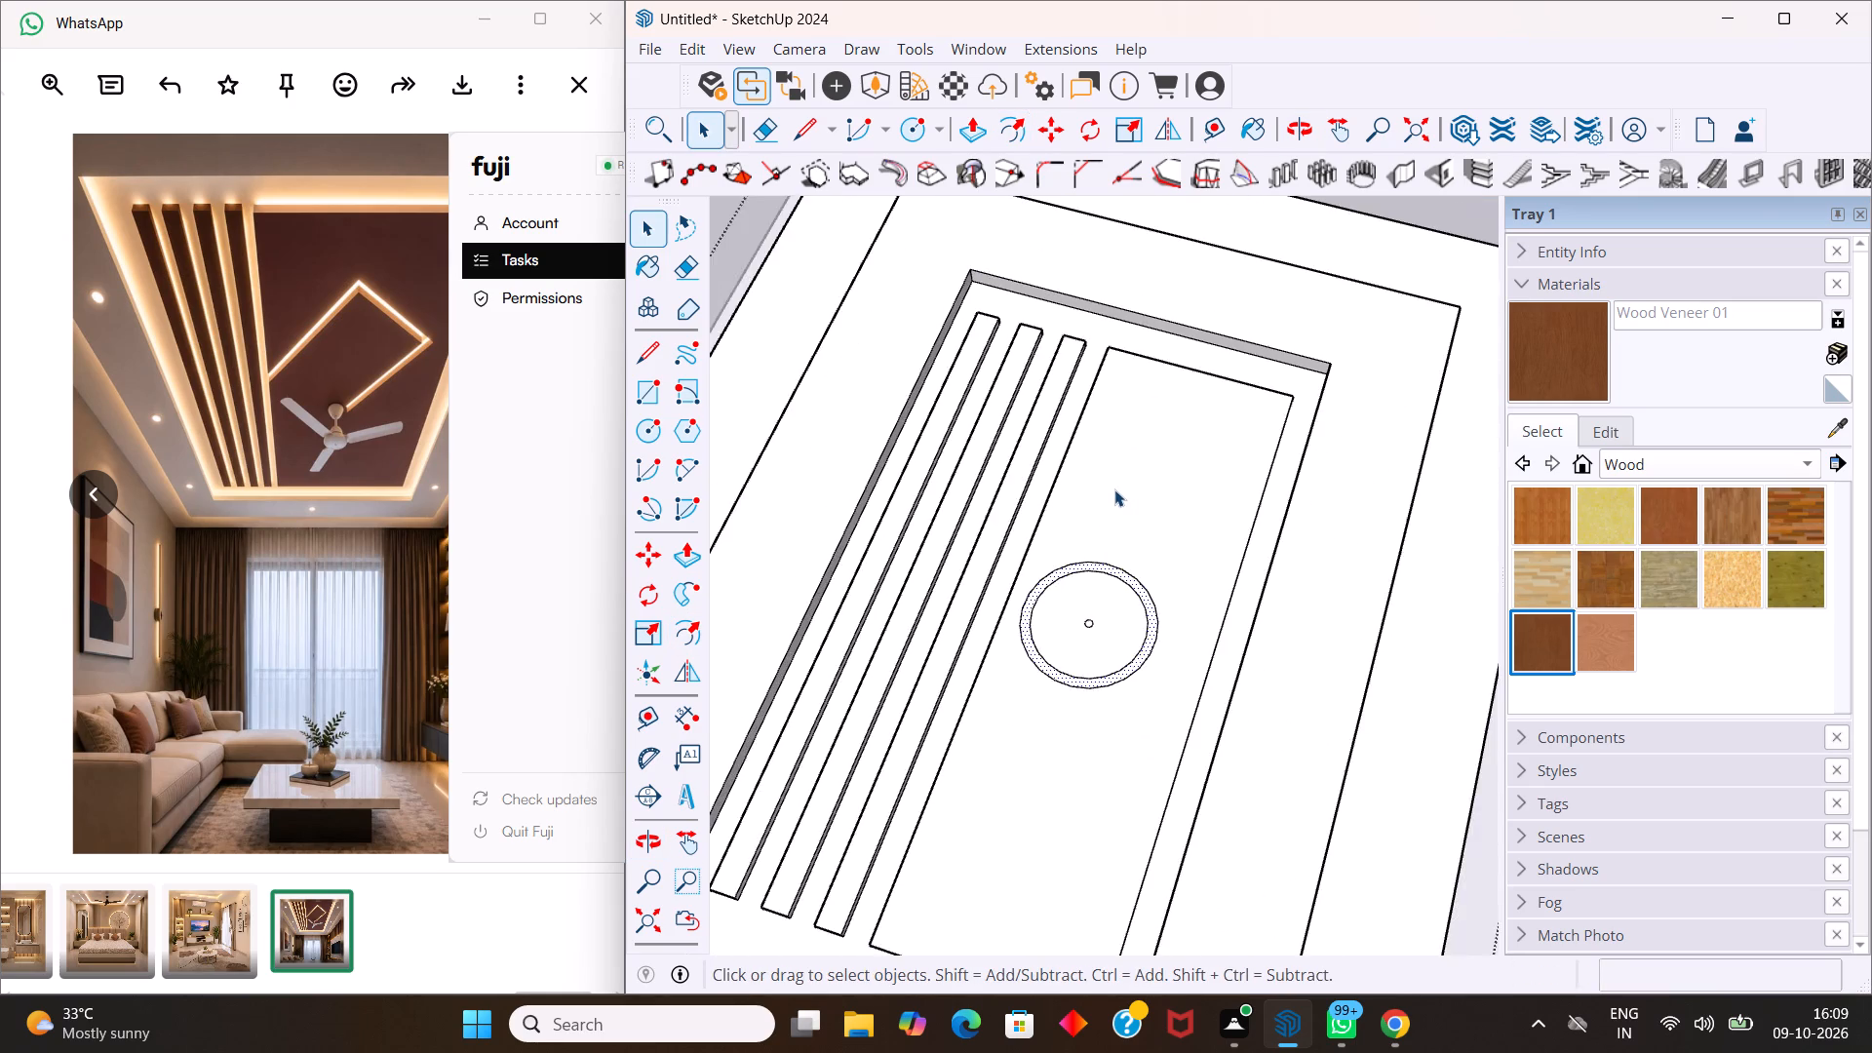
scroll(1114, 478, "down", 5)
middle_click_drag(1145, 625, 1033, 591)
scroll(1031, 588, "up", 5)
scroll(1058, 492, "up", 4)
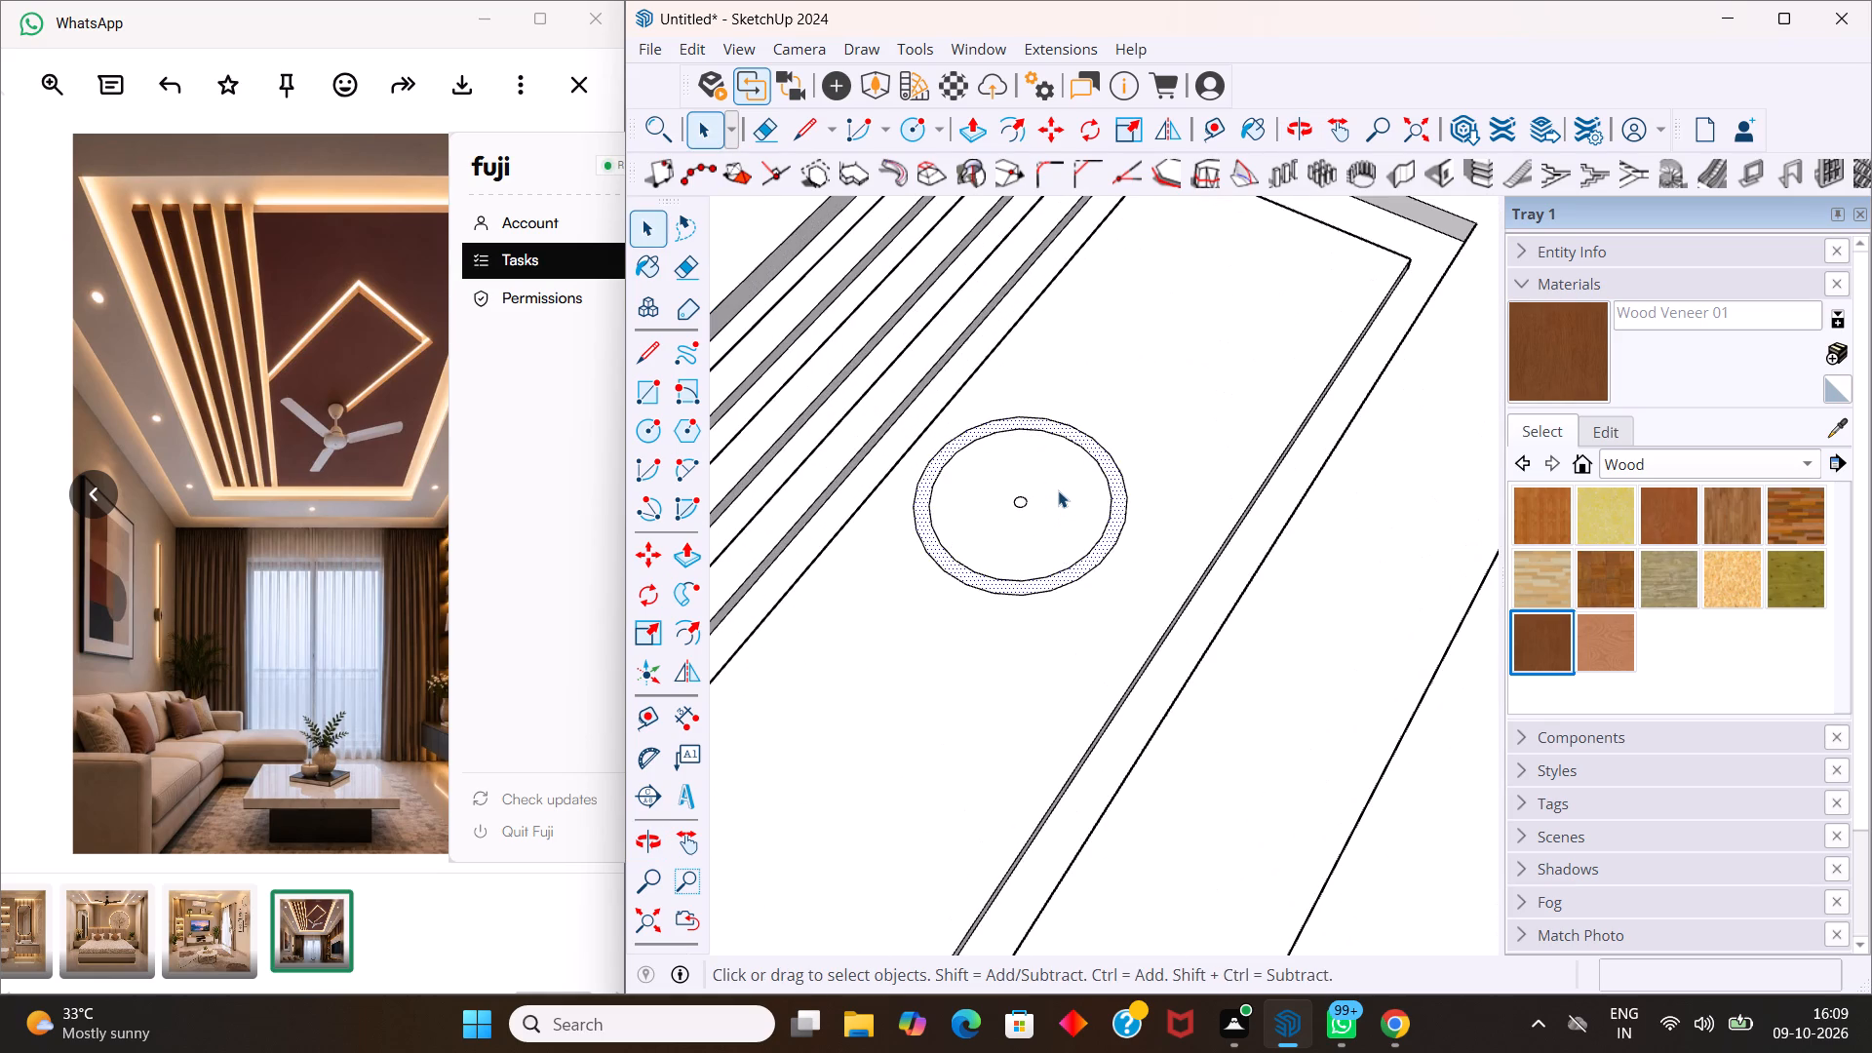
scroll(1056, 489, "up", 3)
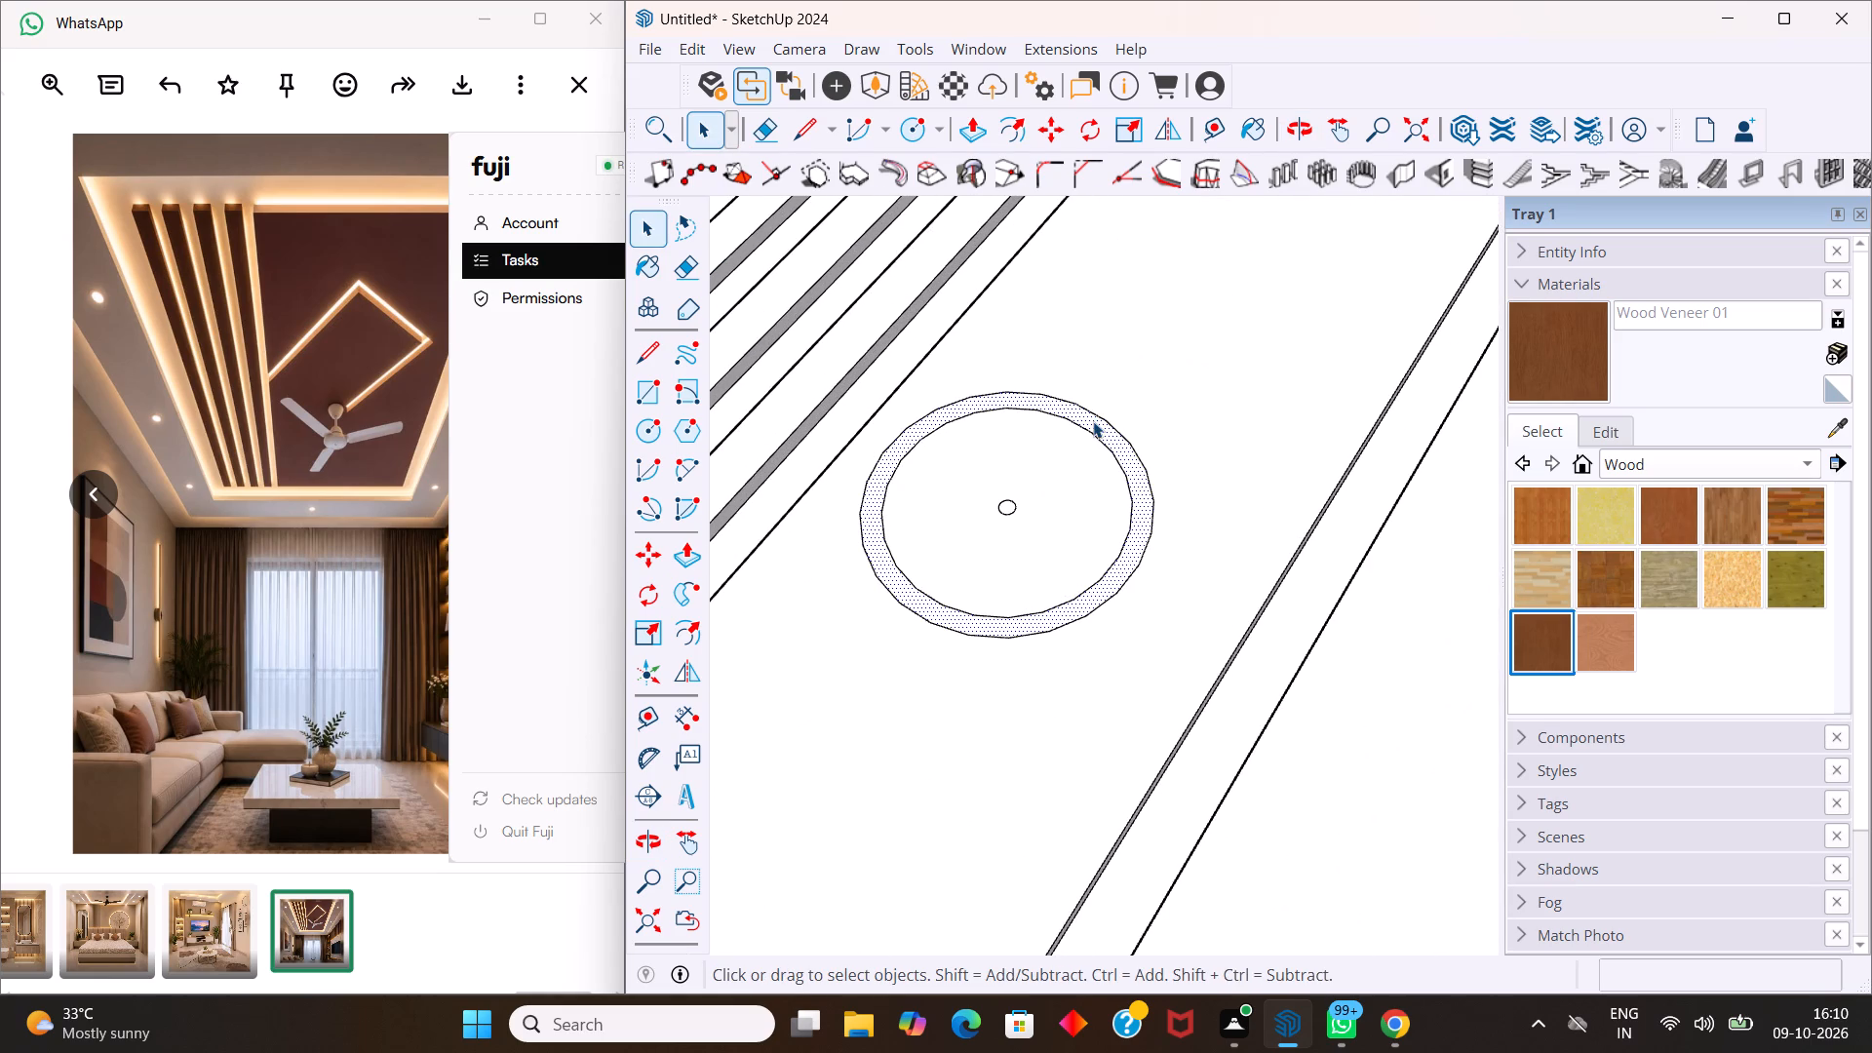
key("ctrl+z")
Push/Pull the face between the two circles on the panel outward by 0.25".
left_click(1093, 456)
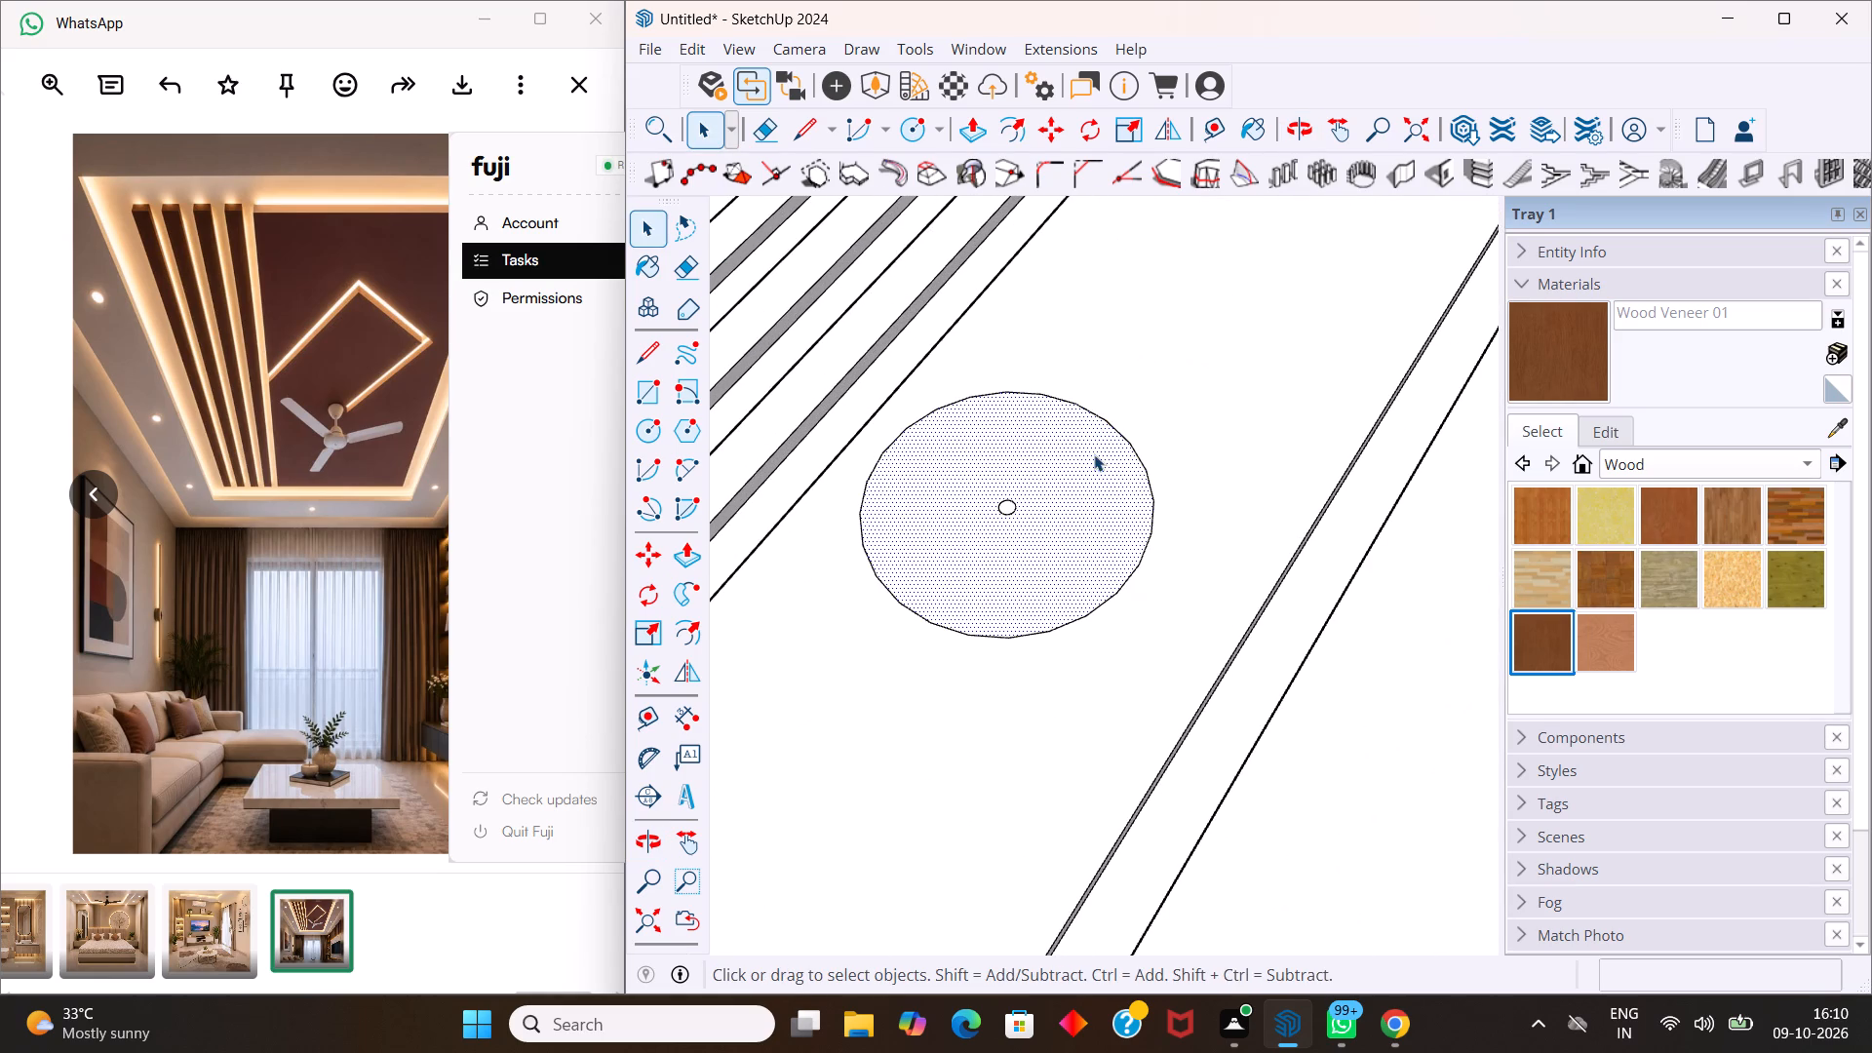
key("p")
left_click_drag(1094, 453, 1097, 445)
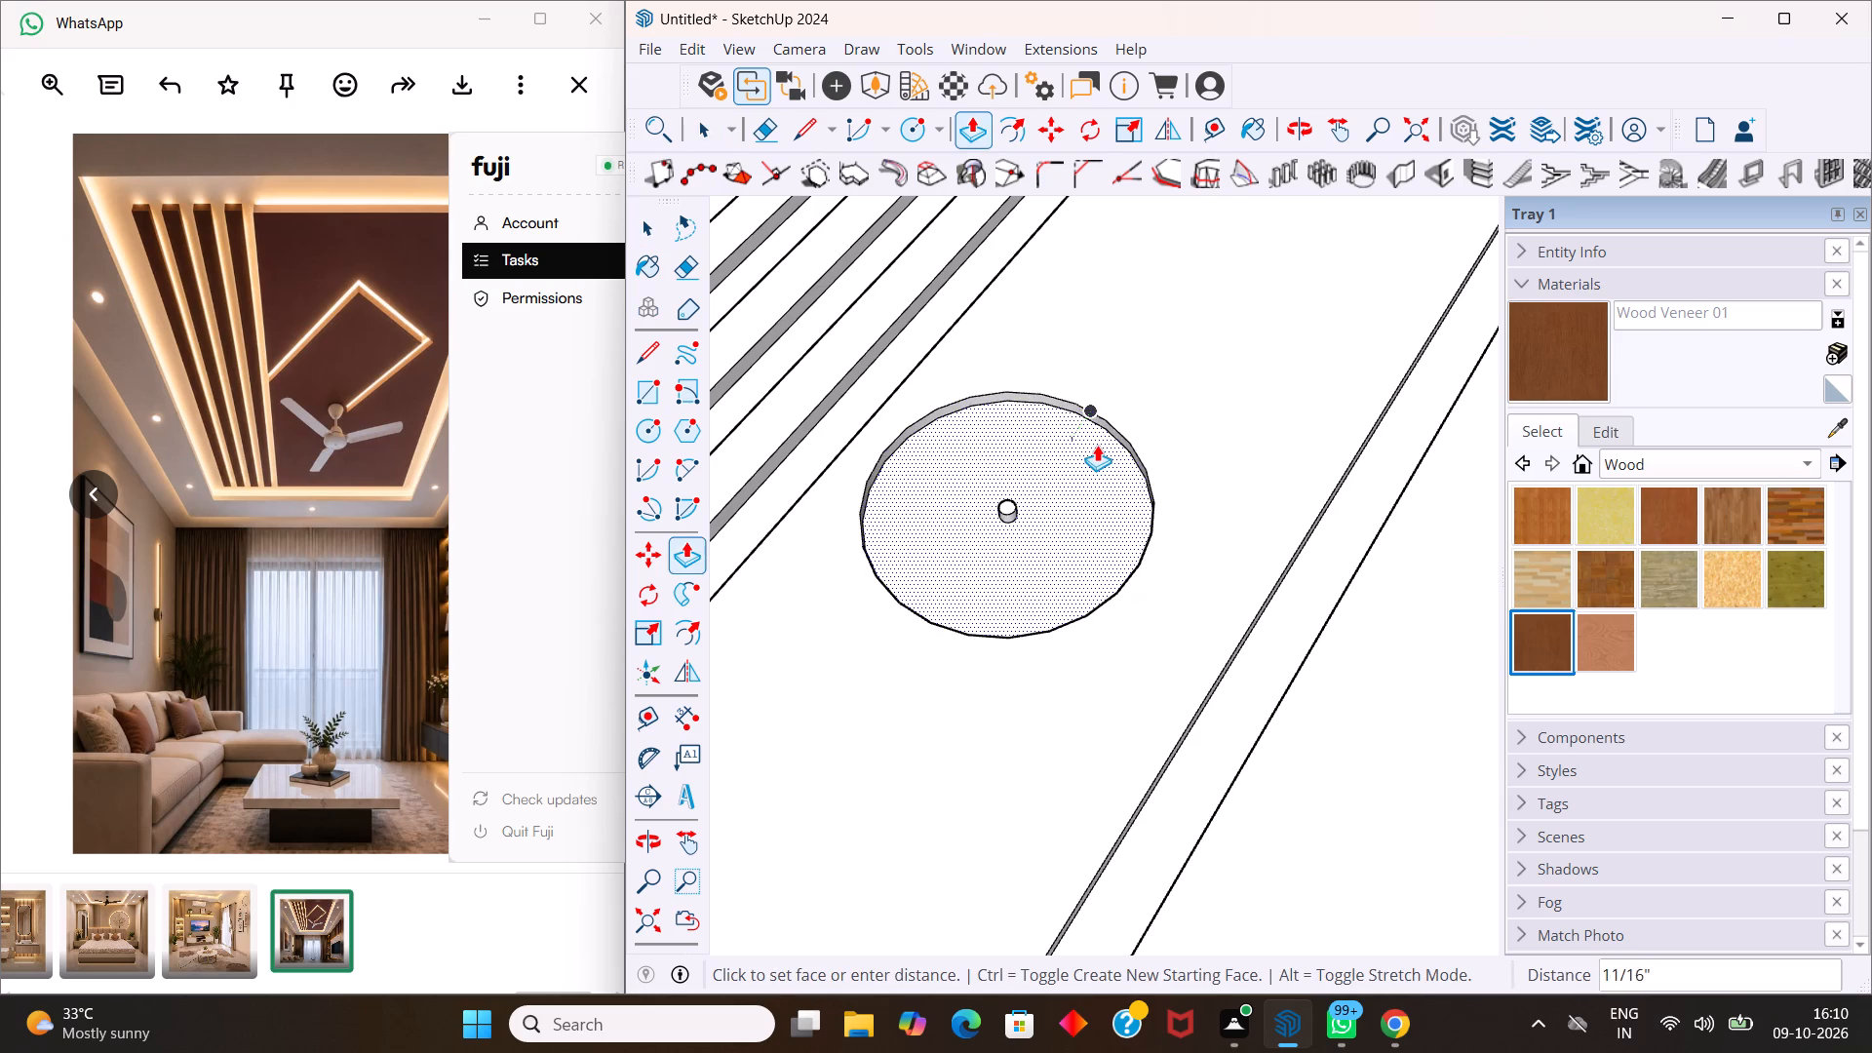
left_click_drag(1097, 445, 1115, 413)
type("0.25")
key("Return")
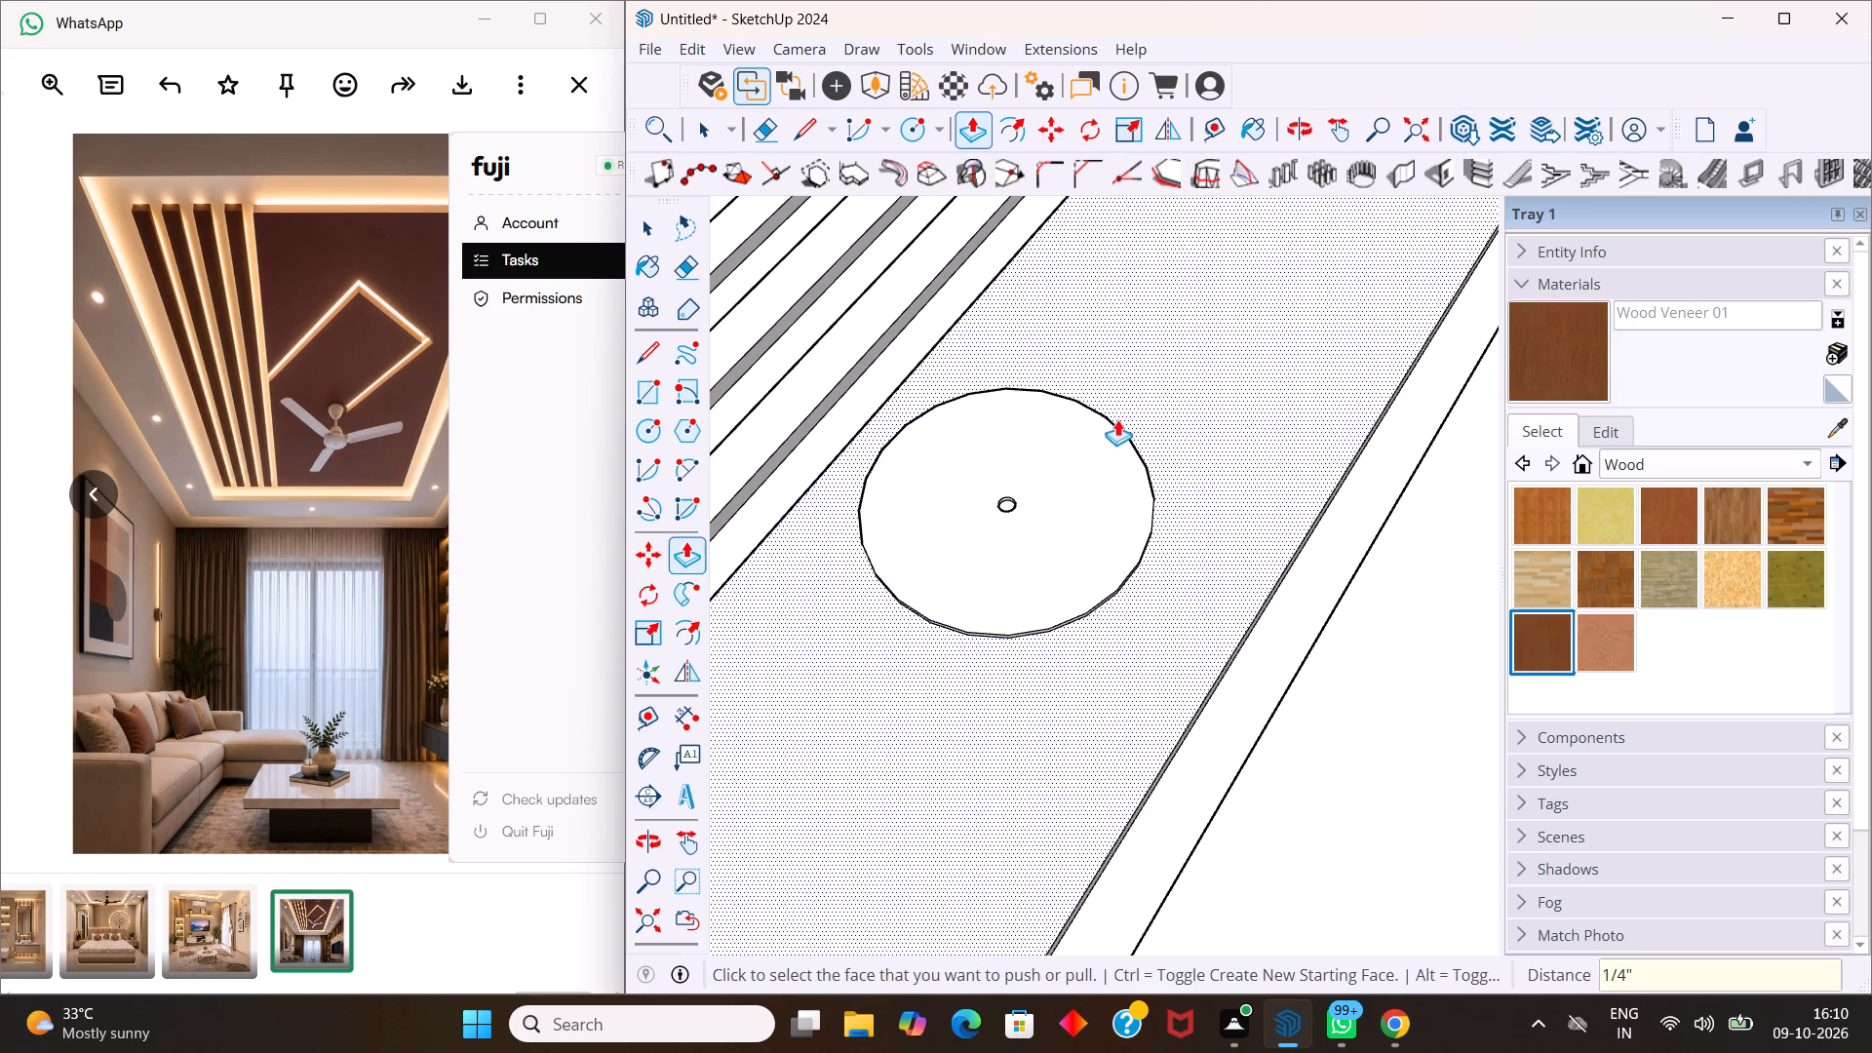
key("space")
Examine the raised disc on the panel and the surrounding false ceiling from several angles.
scroll(1107, 425, "down", 2)
scroll(1071, 452, "up", 3)
middle_click_drag(1069, 459, 1060, 495)
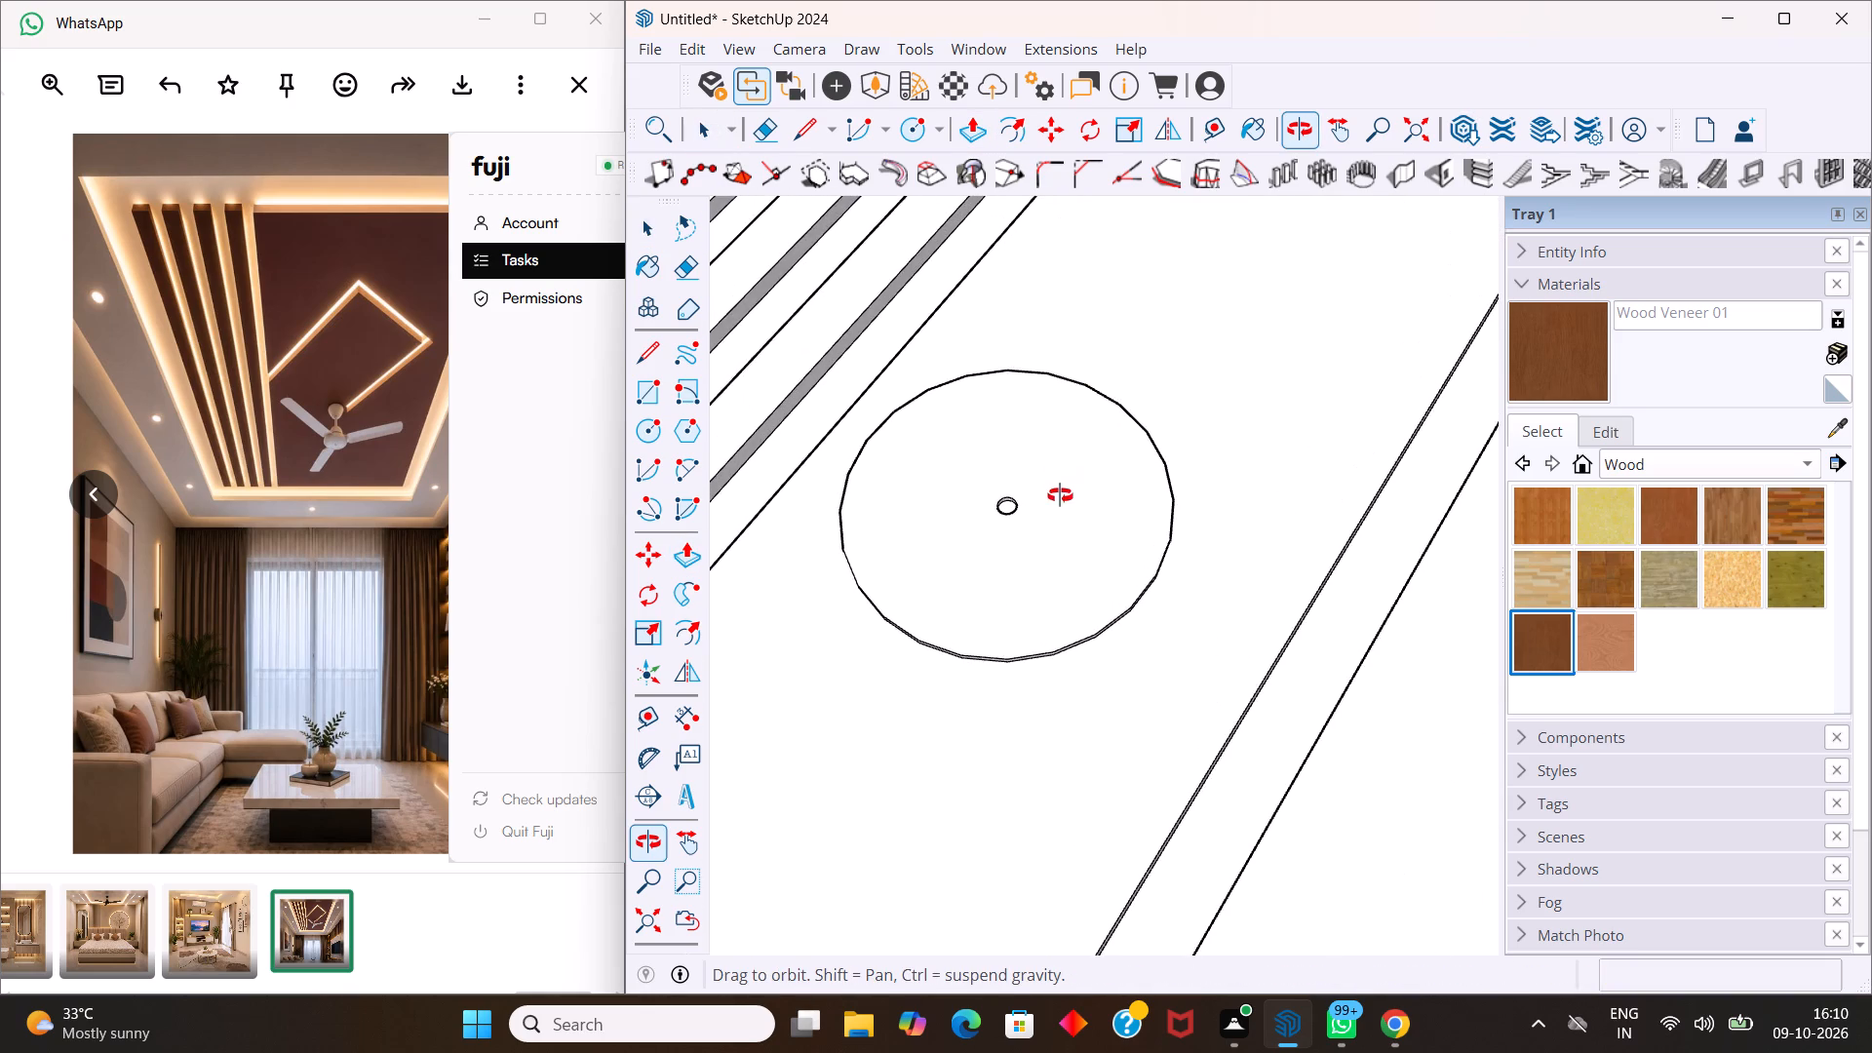
middle_click_drag(1060, 495, 1018, 642)
scroll(1071, 526, "up", 3)
middle_click_drag(1115, 521, 1116, 503)
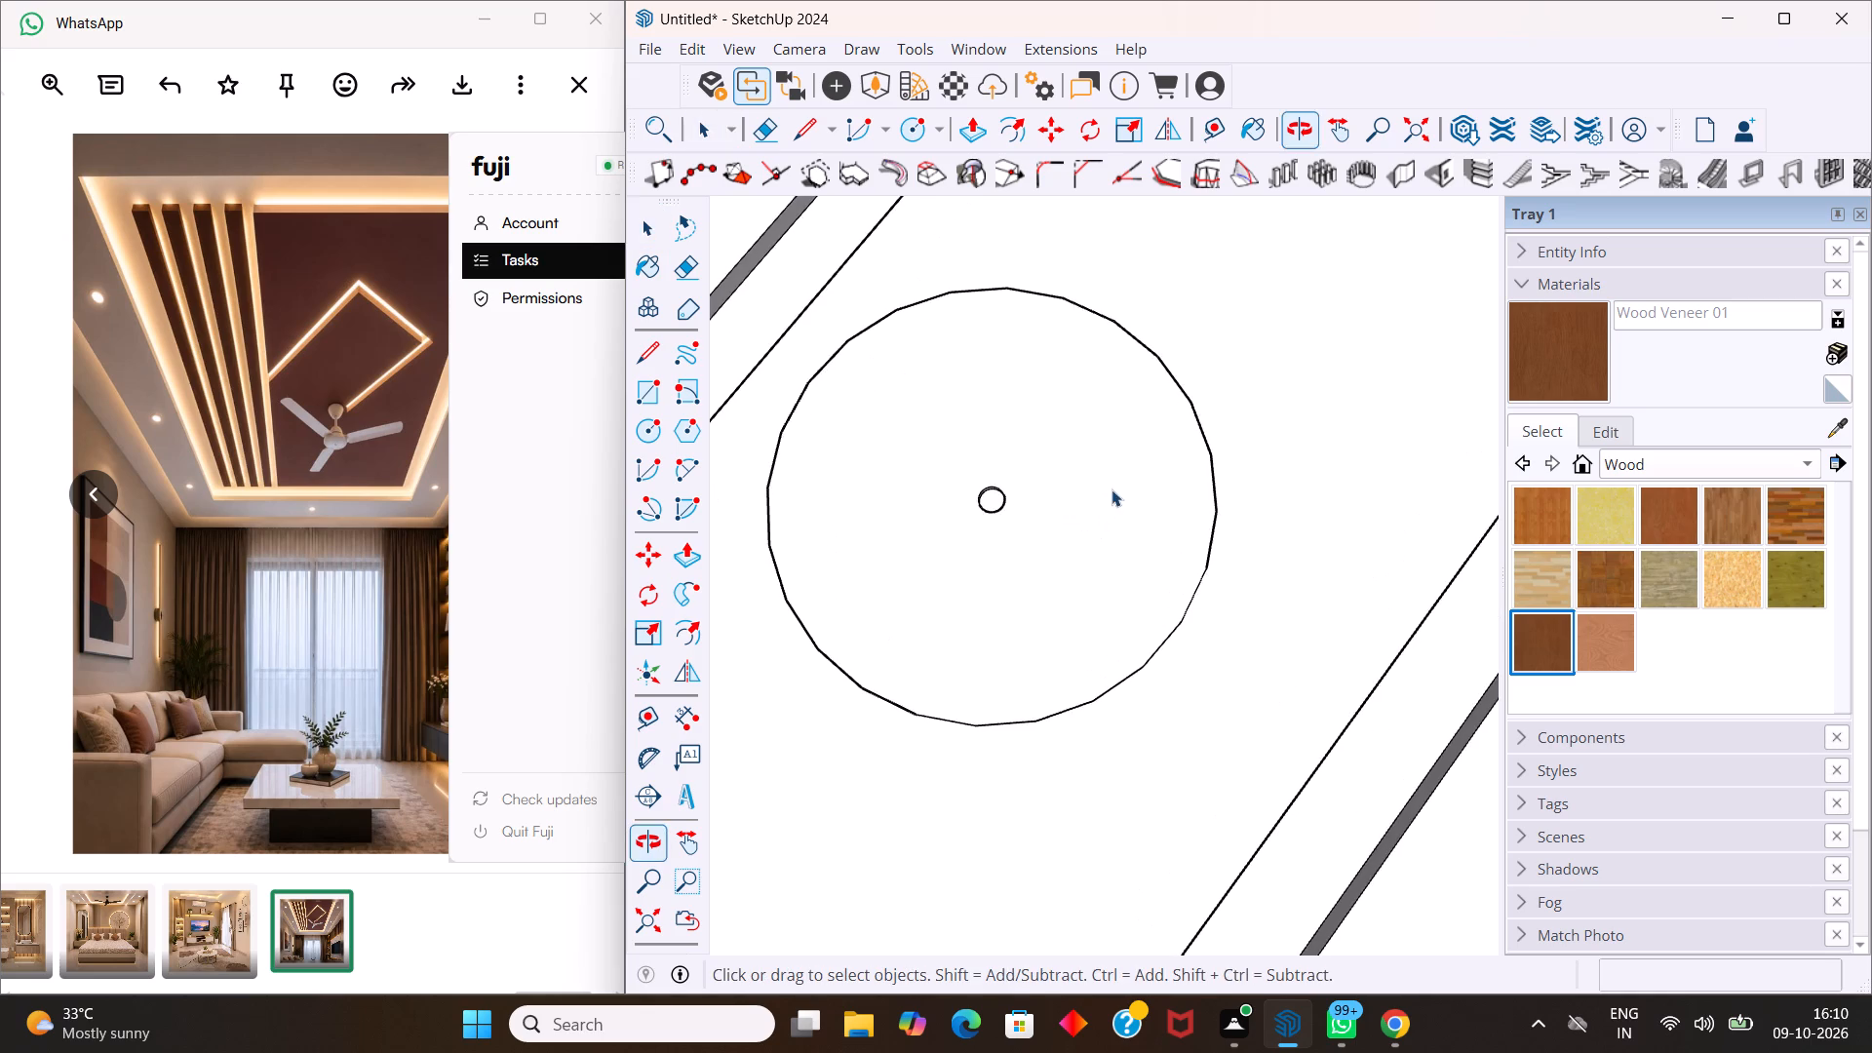
scroll(1111, 483, "down", 10)
middle_click_drag(1105, 551, 1139, 321)
scroll(1116, 508, "up", 1)
scroll(1127, 393, "up", 1)
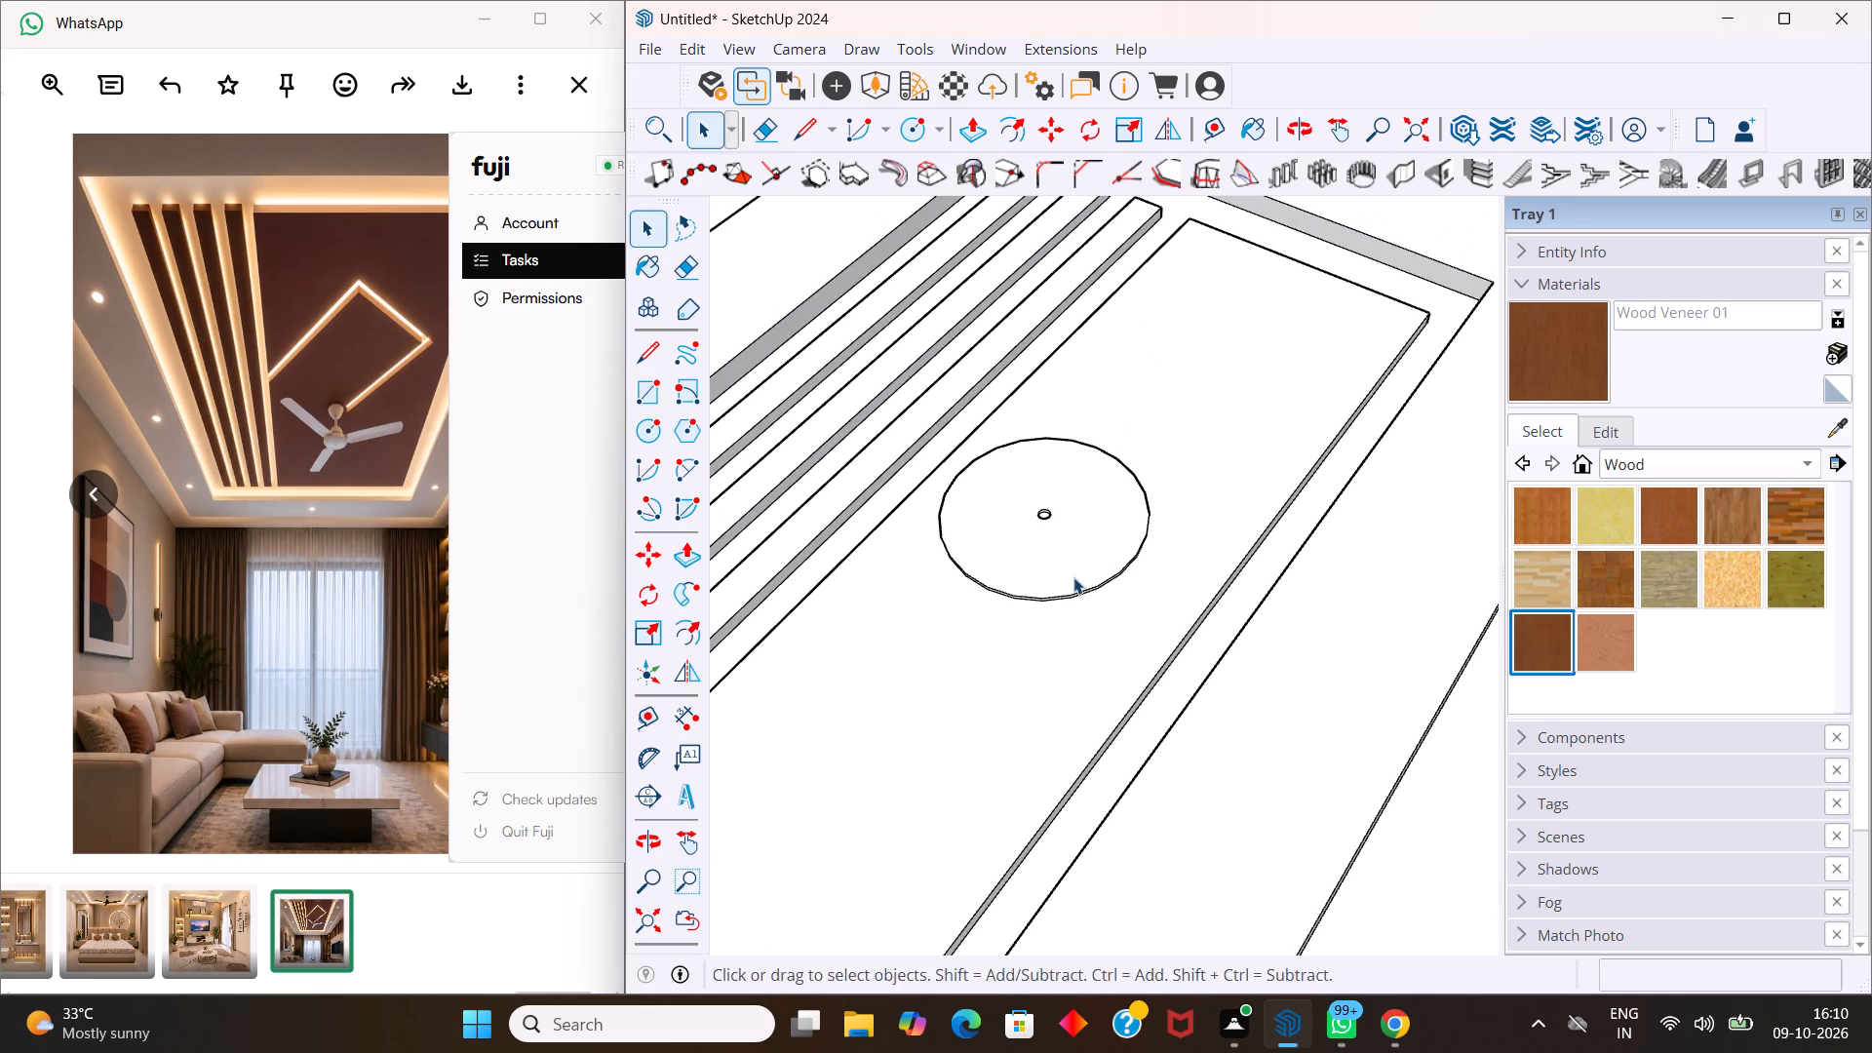
middle_click_drag(1070, 589, 1072, 442)
scroll(1072, 442, "up", 1)
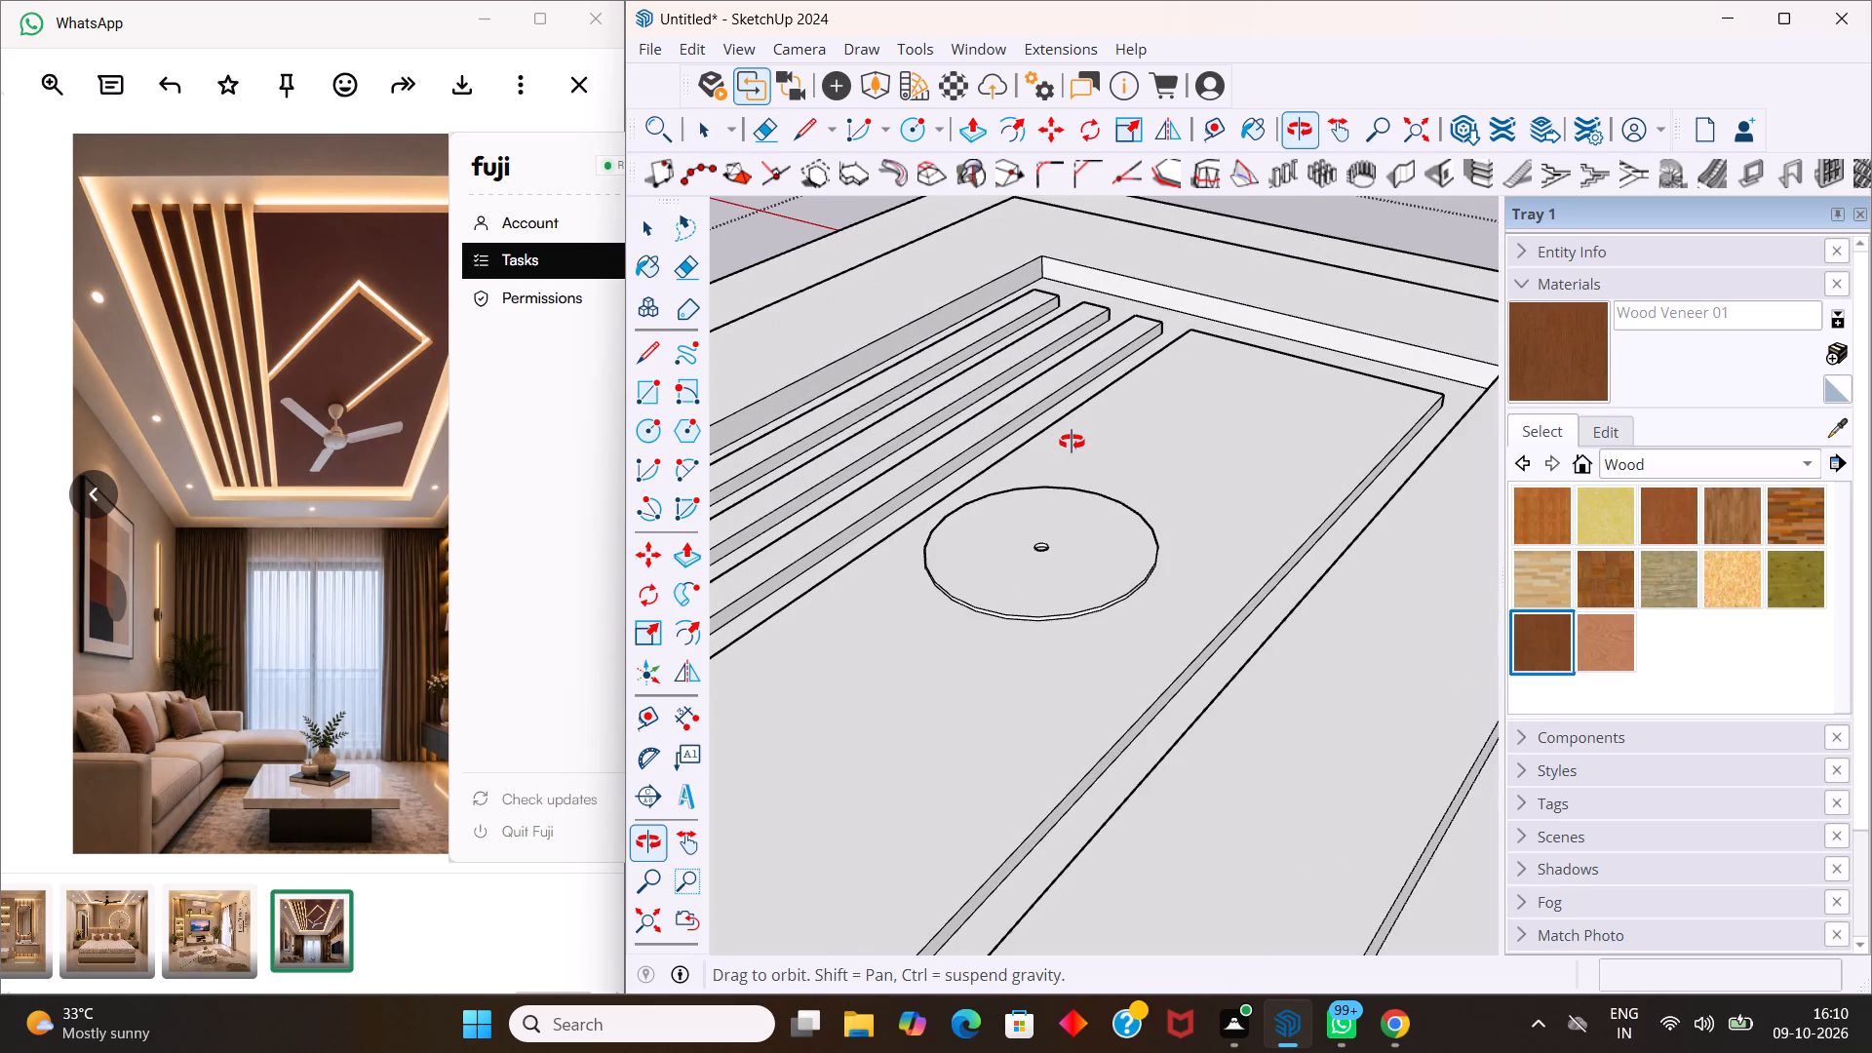
middle_click_drag(1072, 442, 1072, 449)
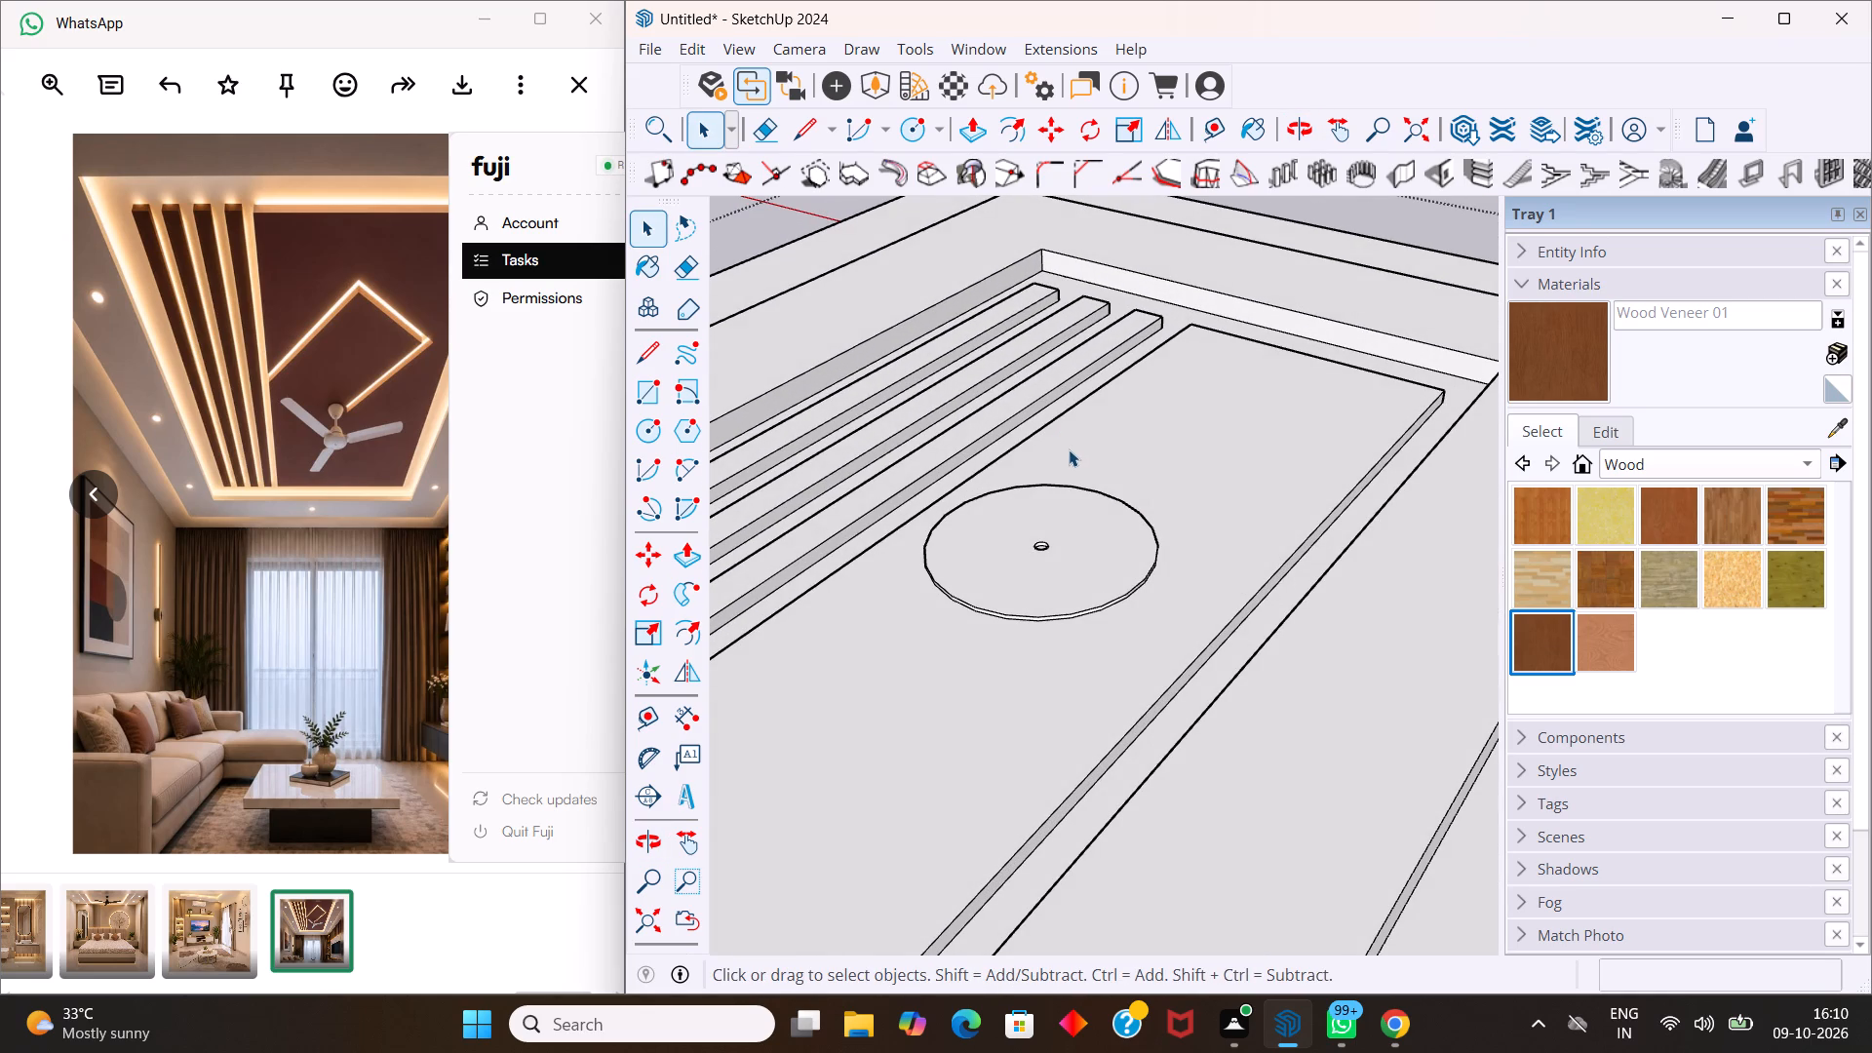
scroll(1070, 449, "down", 2)
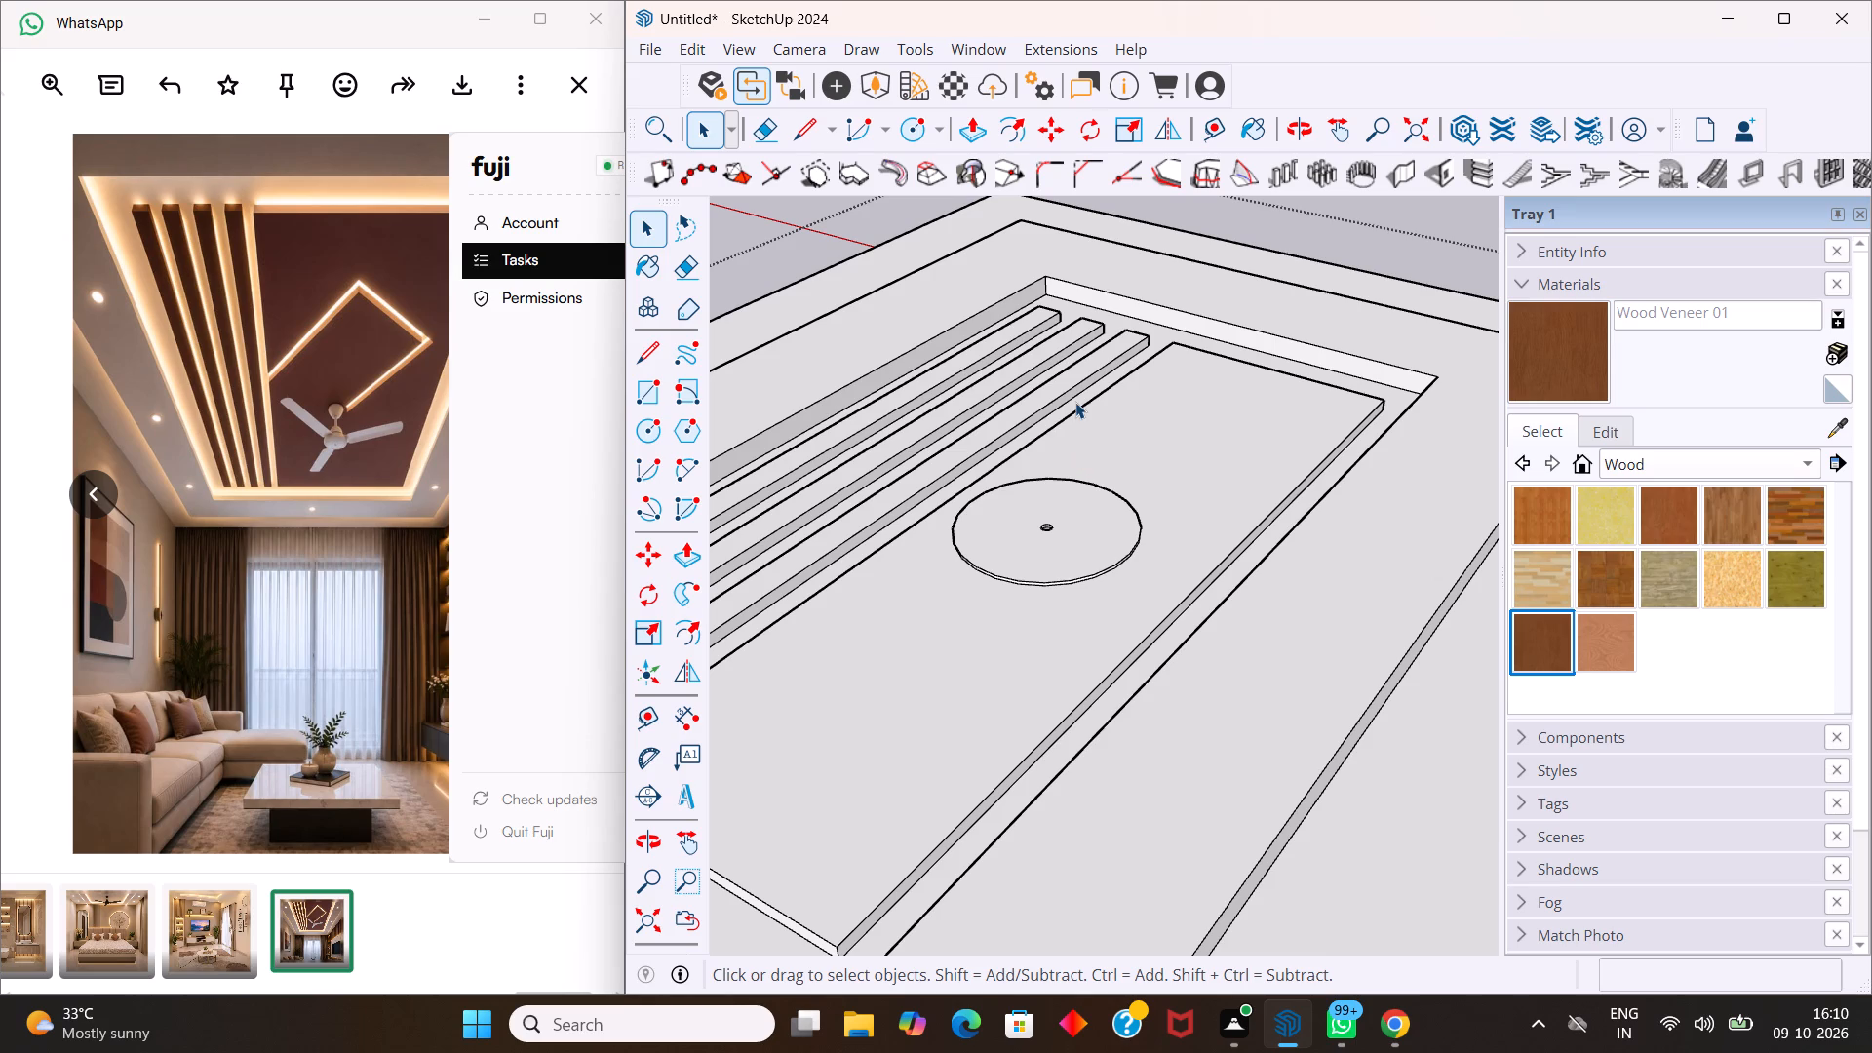
scroll(1110, 420, "down", 9)
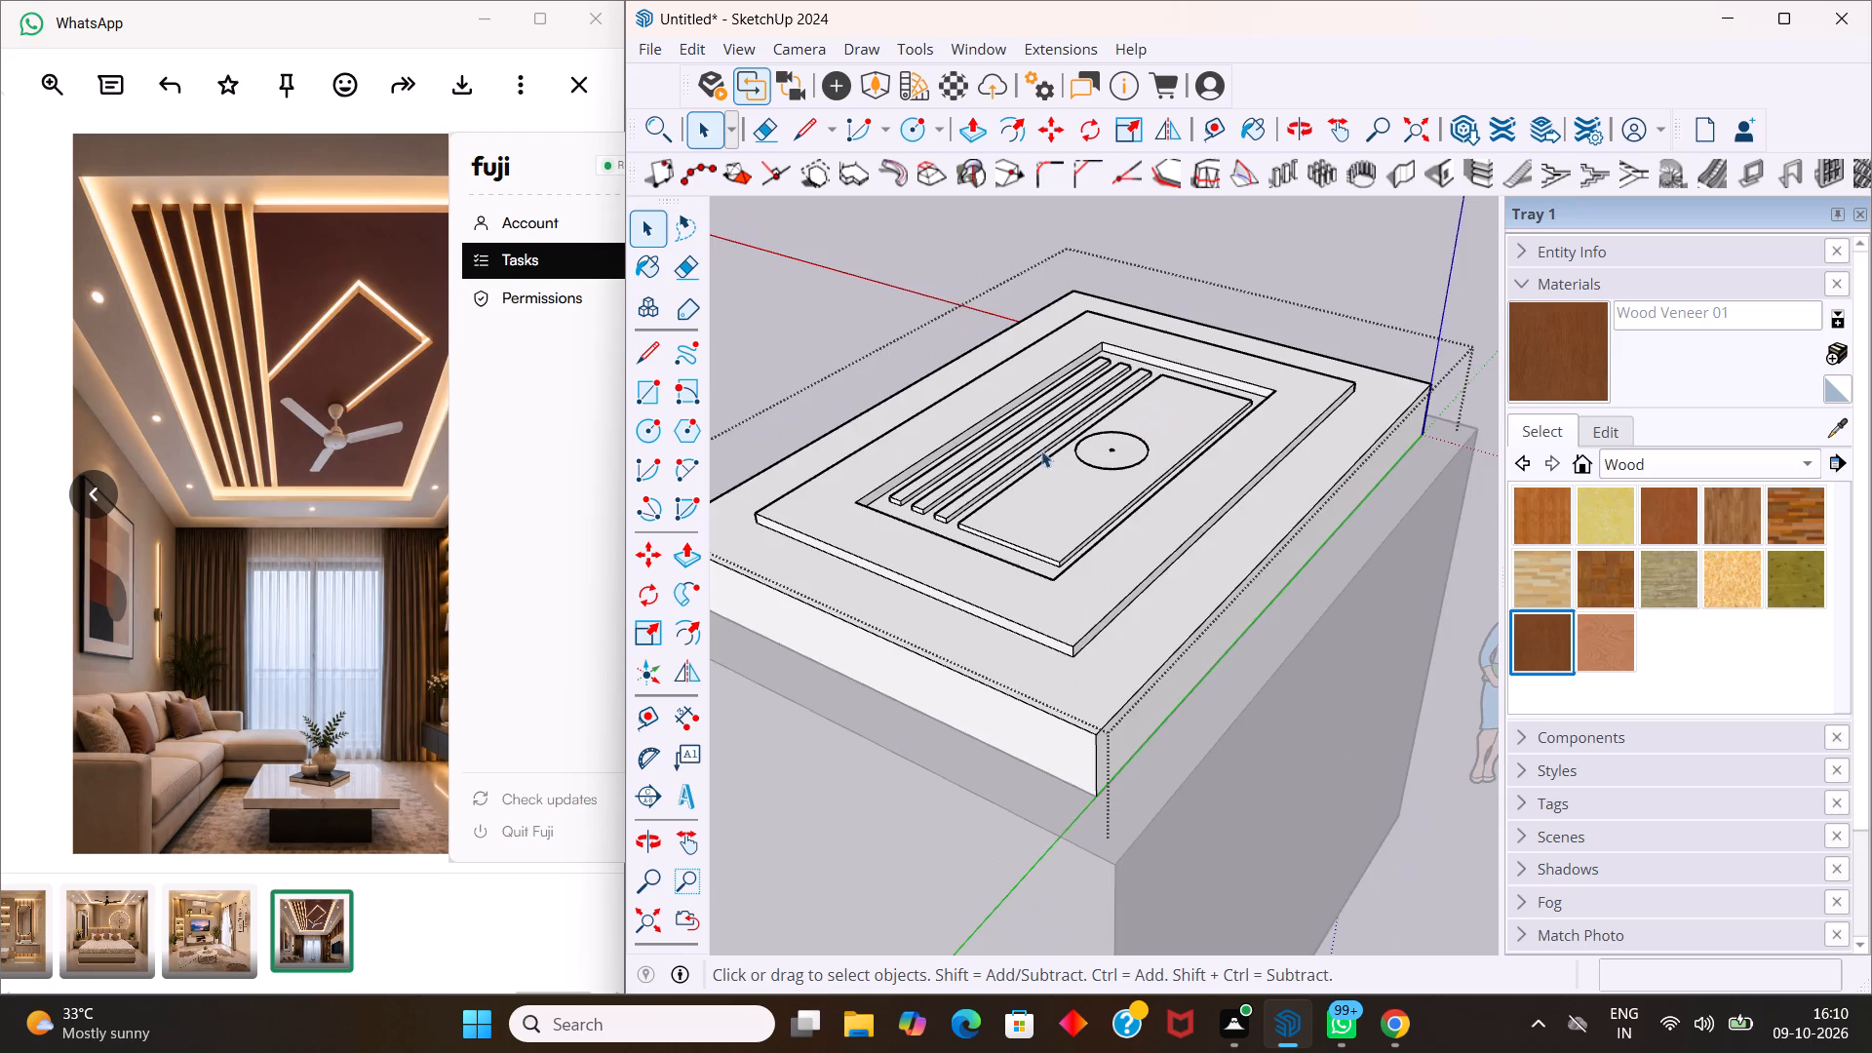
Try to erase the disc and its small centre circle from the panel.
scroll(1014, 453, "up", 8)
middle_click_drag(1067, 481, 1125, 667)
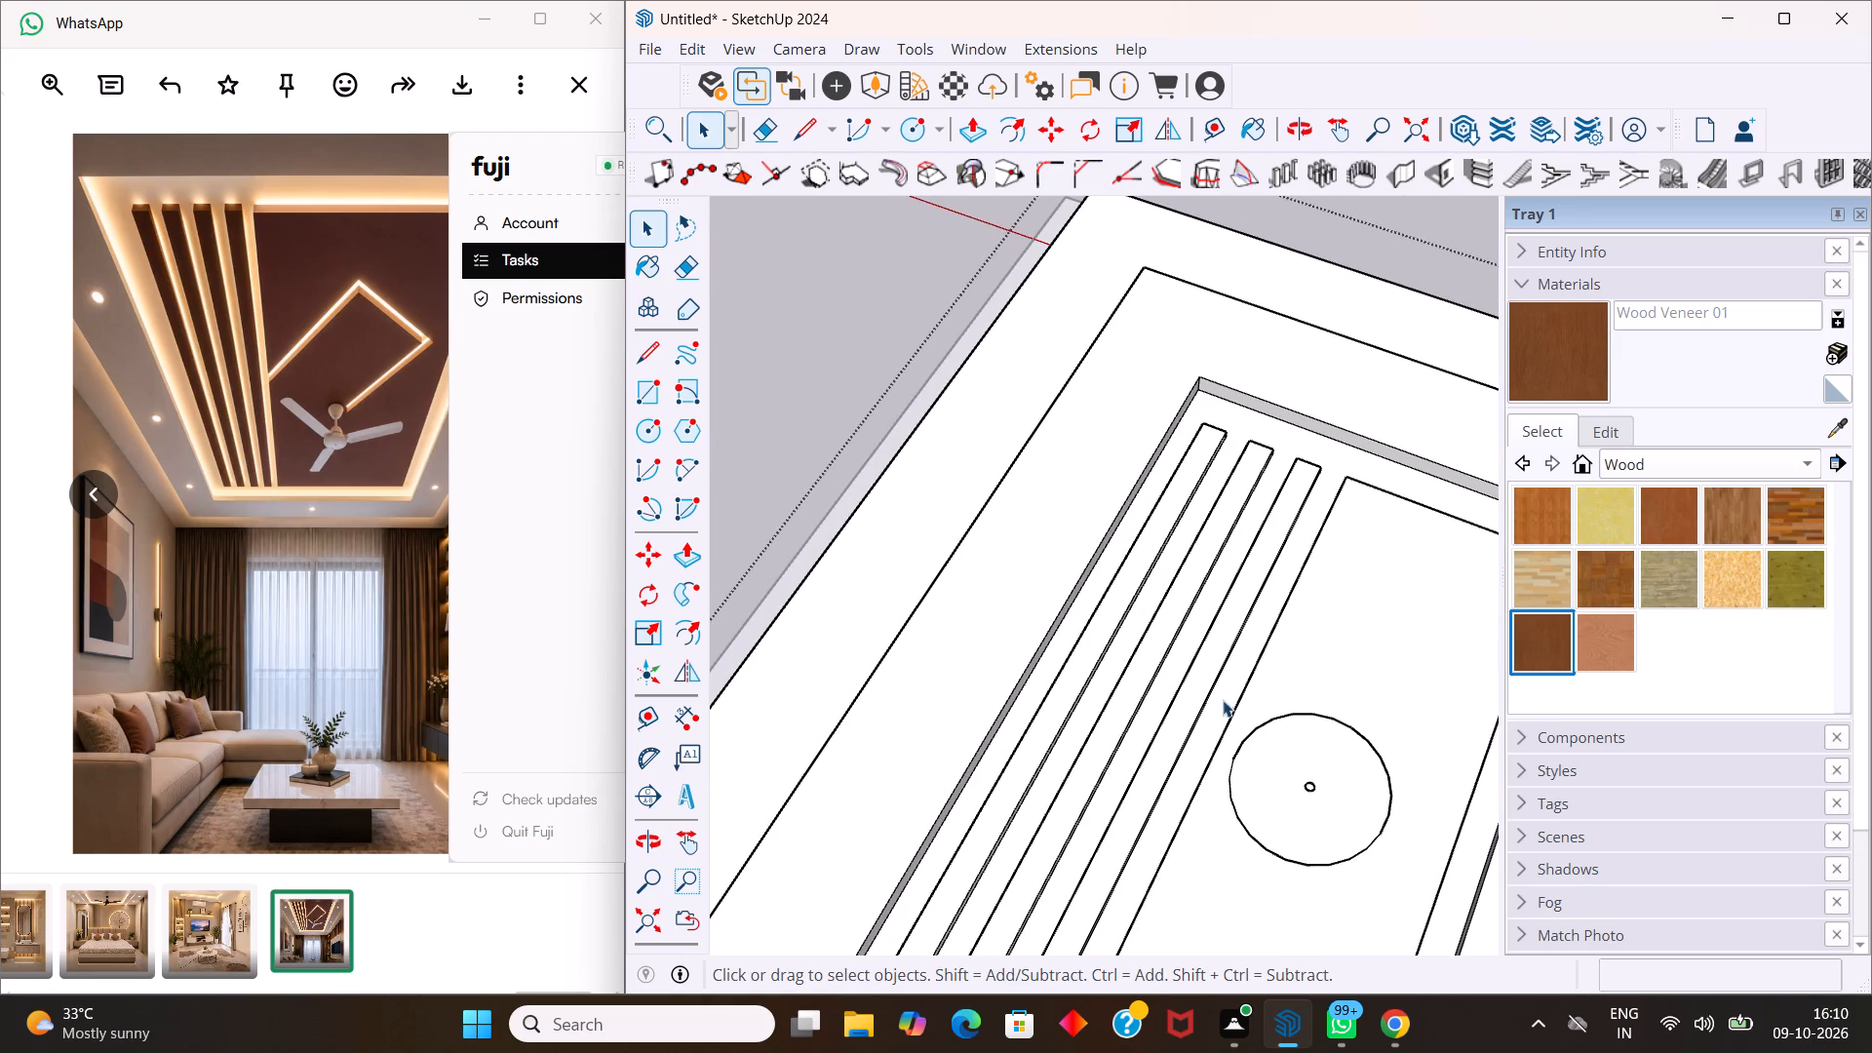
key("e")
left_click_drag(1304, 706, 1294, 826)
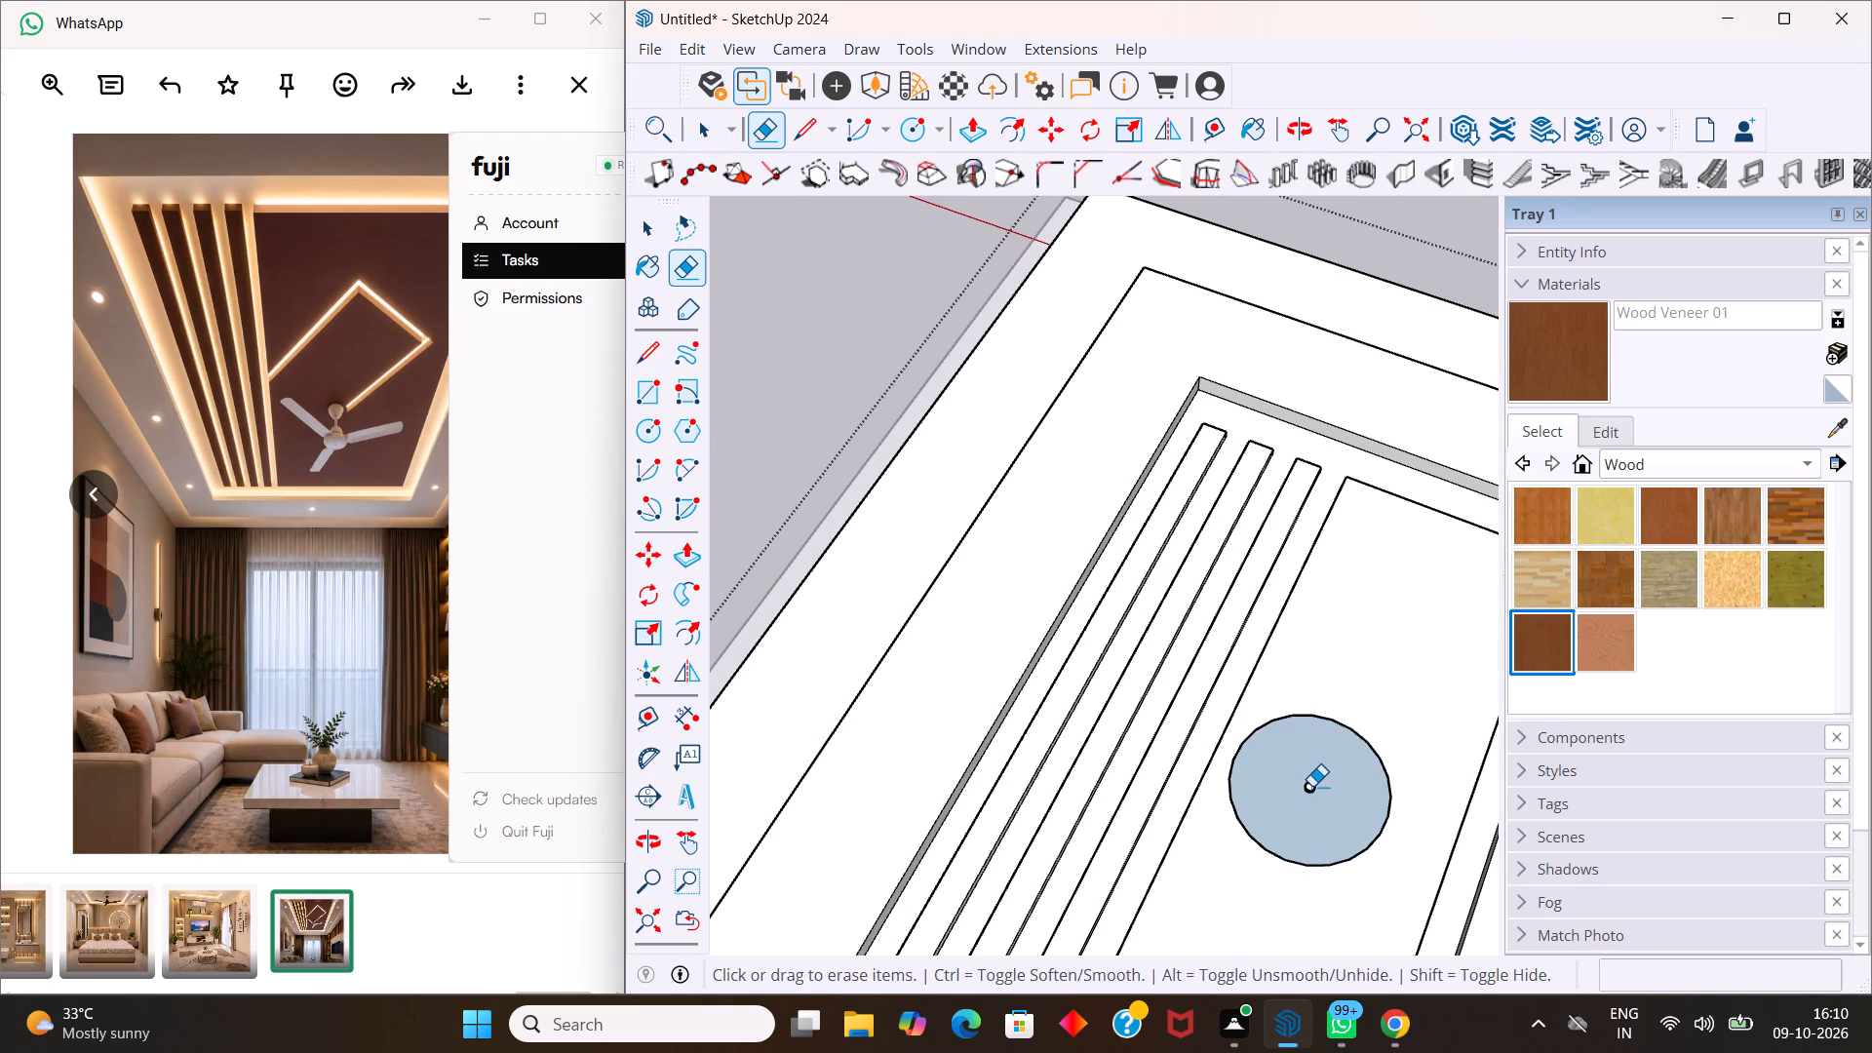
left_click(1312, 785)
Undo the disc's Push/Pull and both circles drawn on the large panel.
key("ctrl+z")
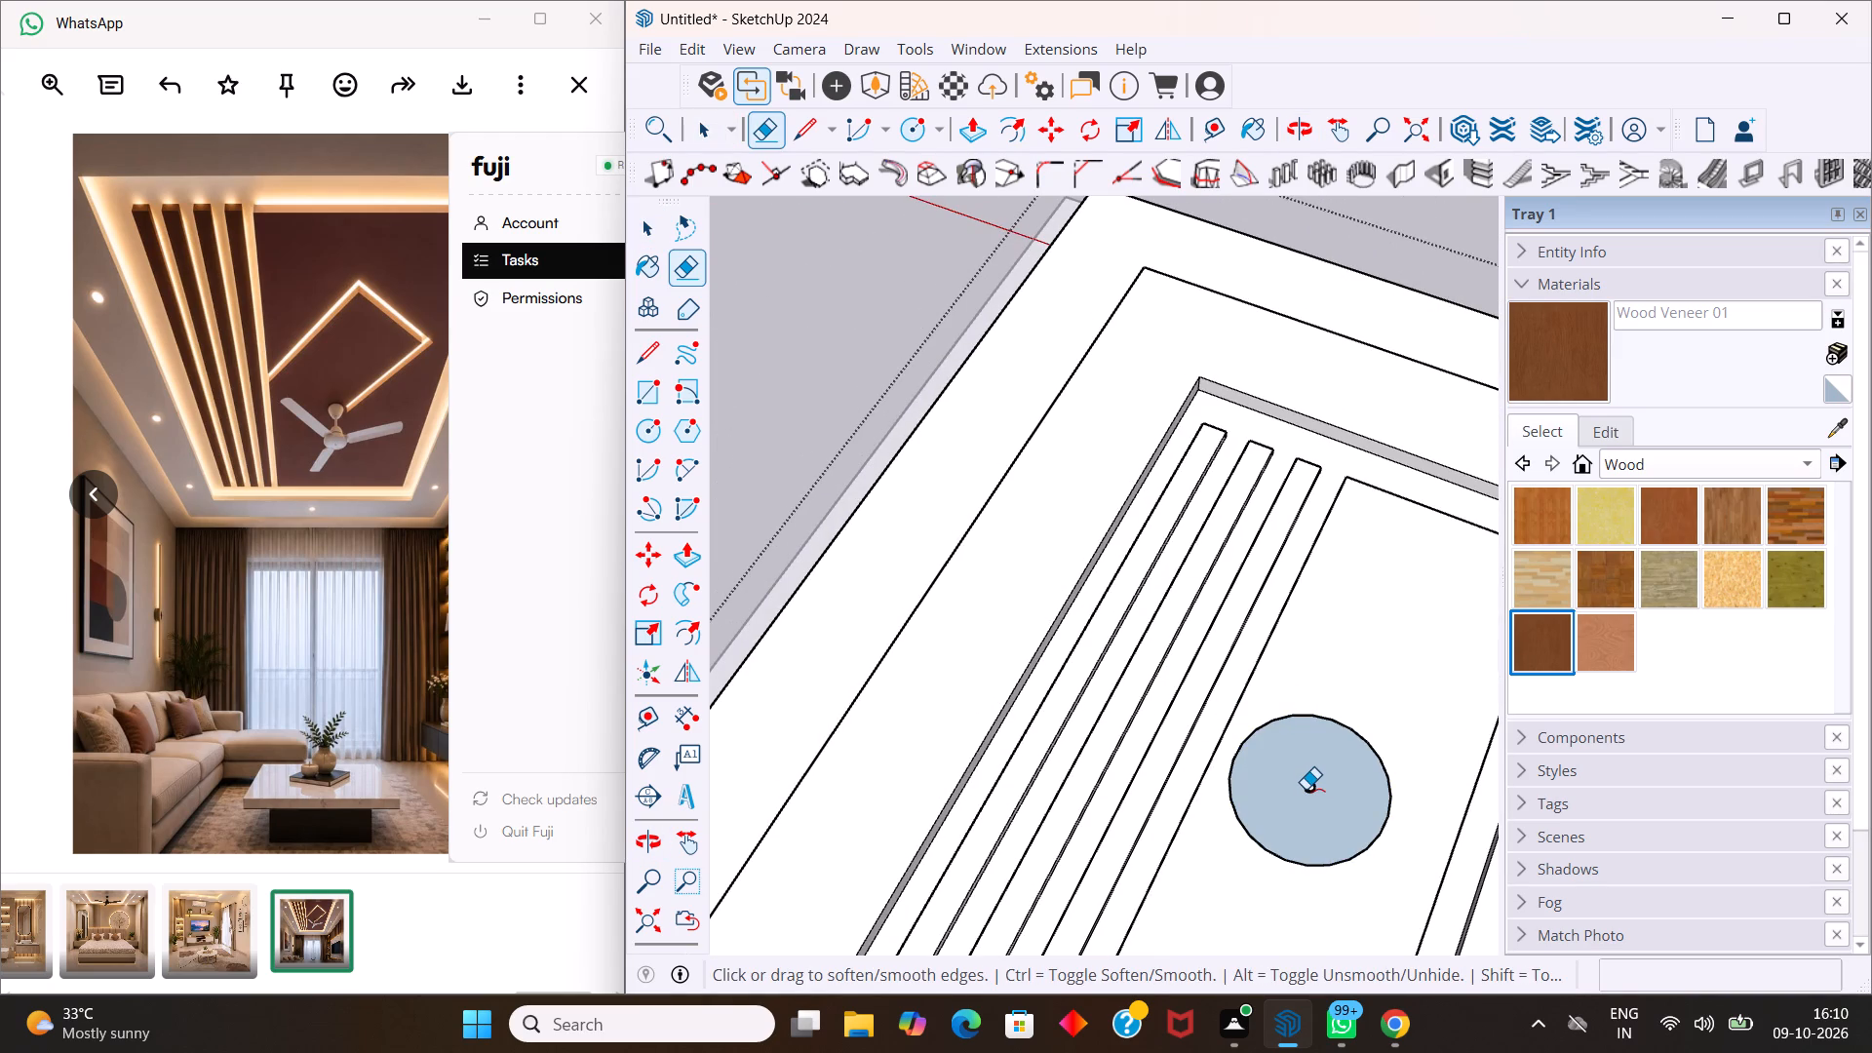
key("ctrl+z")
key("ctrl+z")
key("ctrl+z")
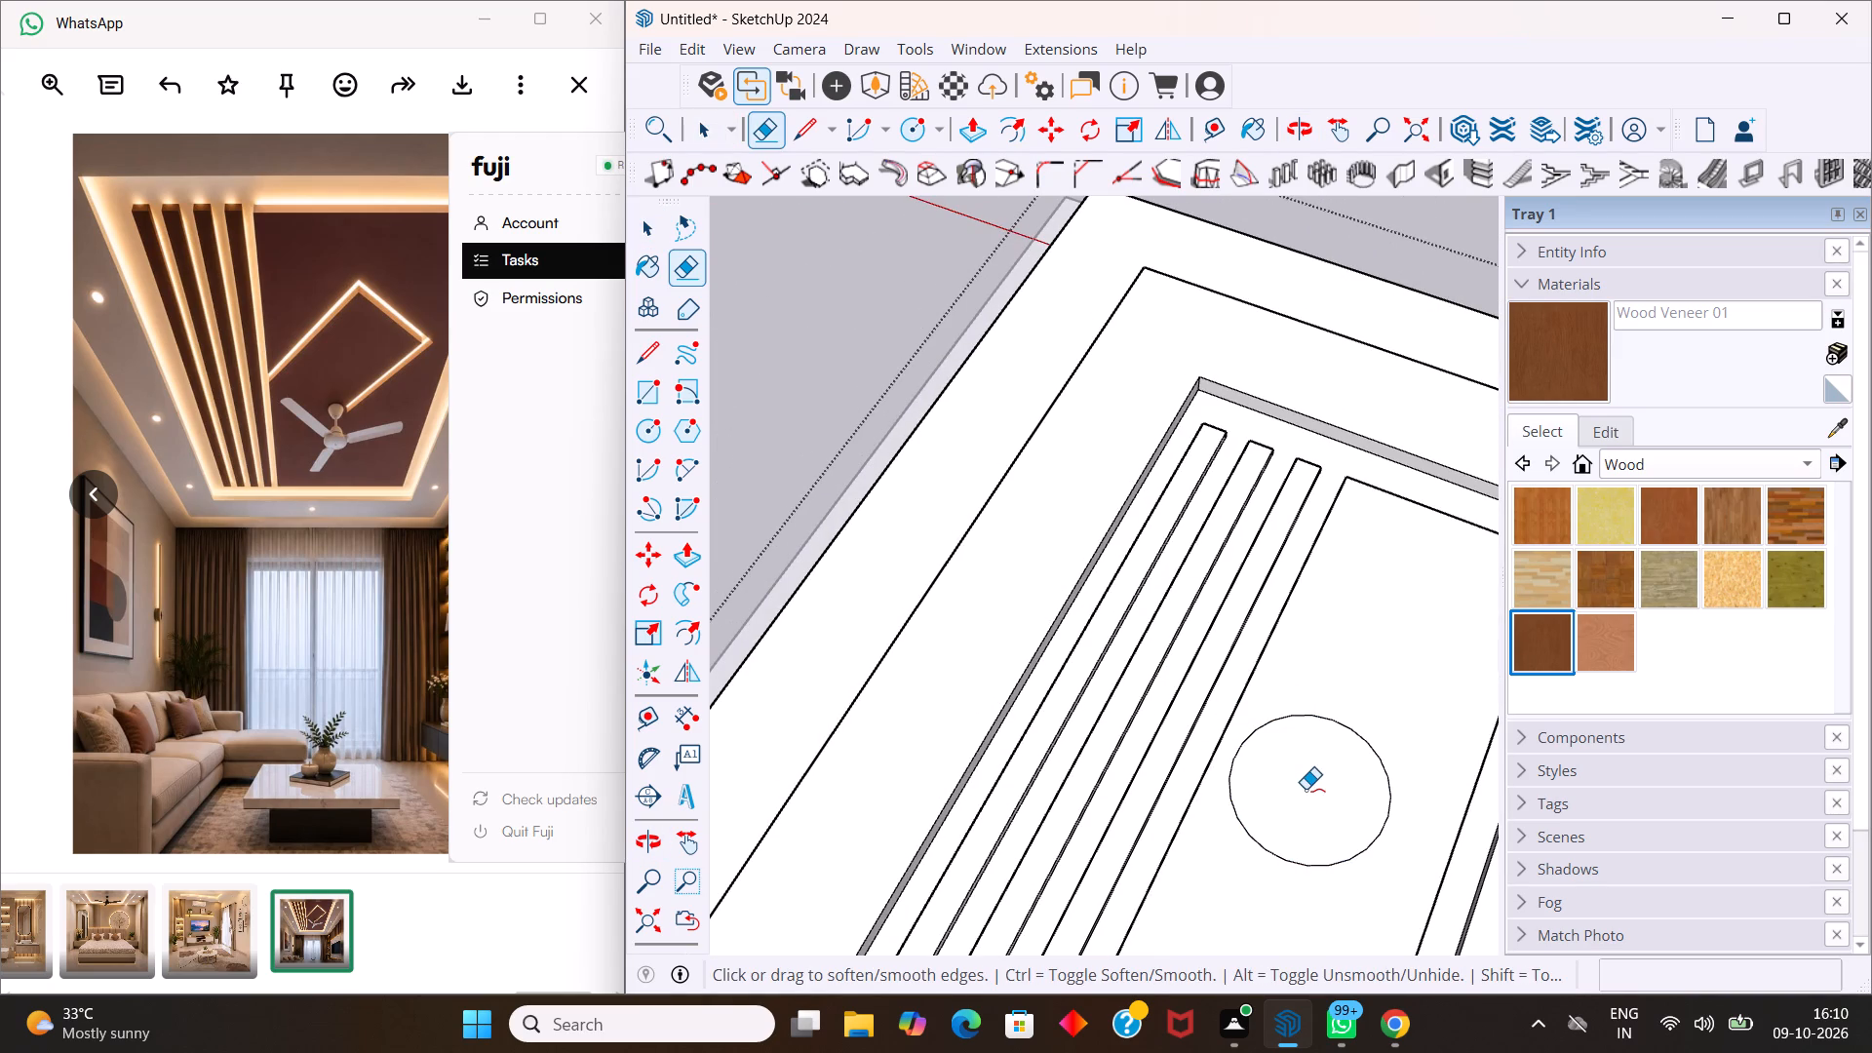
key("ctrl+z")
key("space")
Draw a circle with a radius of about 3 7/8" on the false ceiling border, beside the recess corner near the first strip.
scroll(1247, 704, "down", 4)
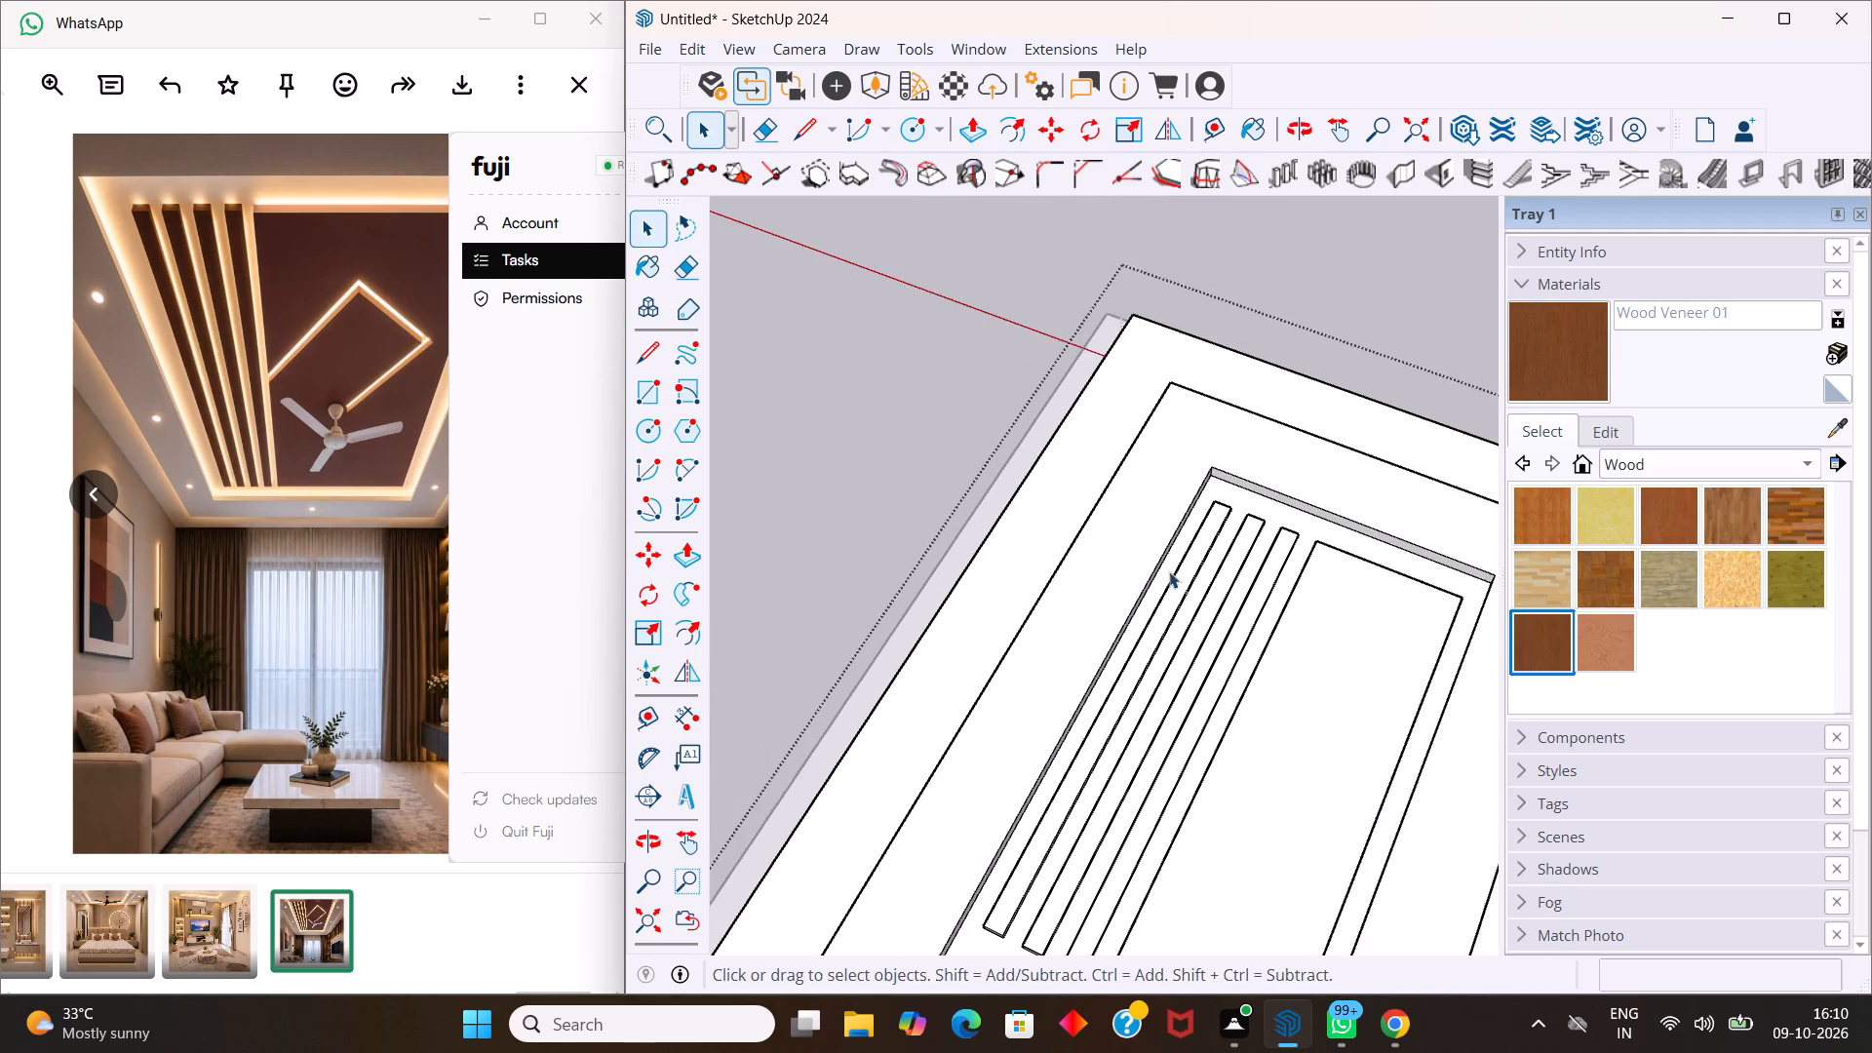
scroll(1168, 570, "down", 5)
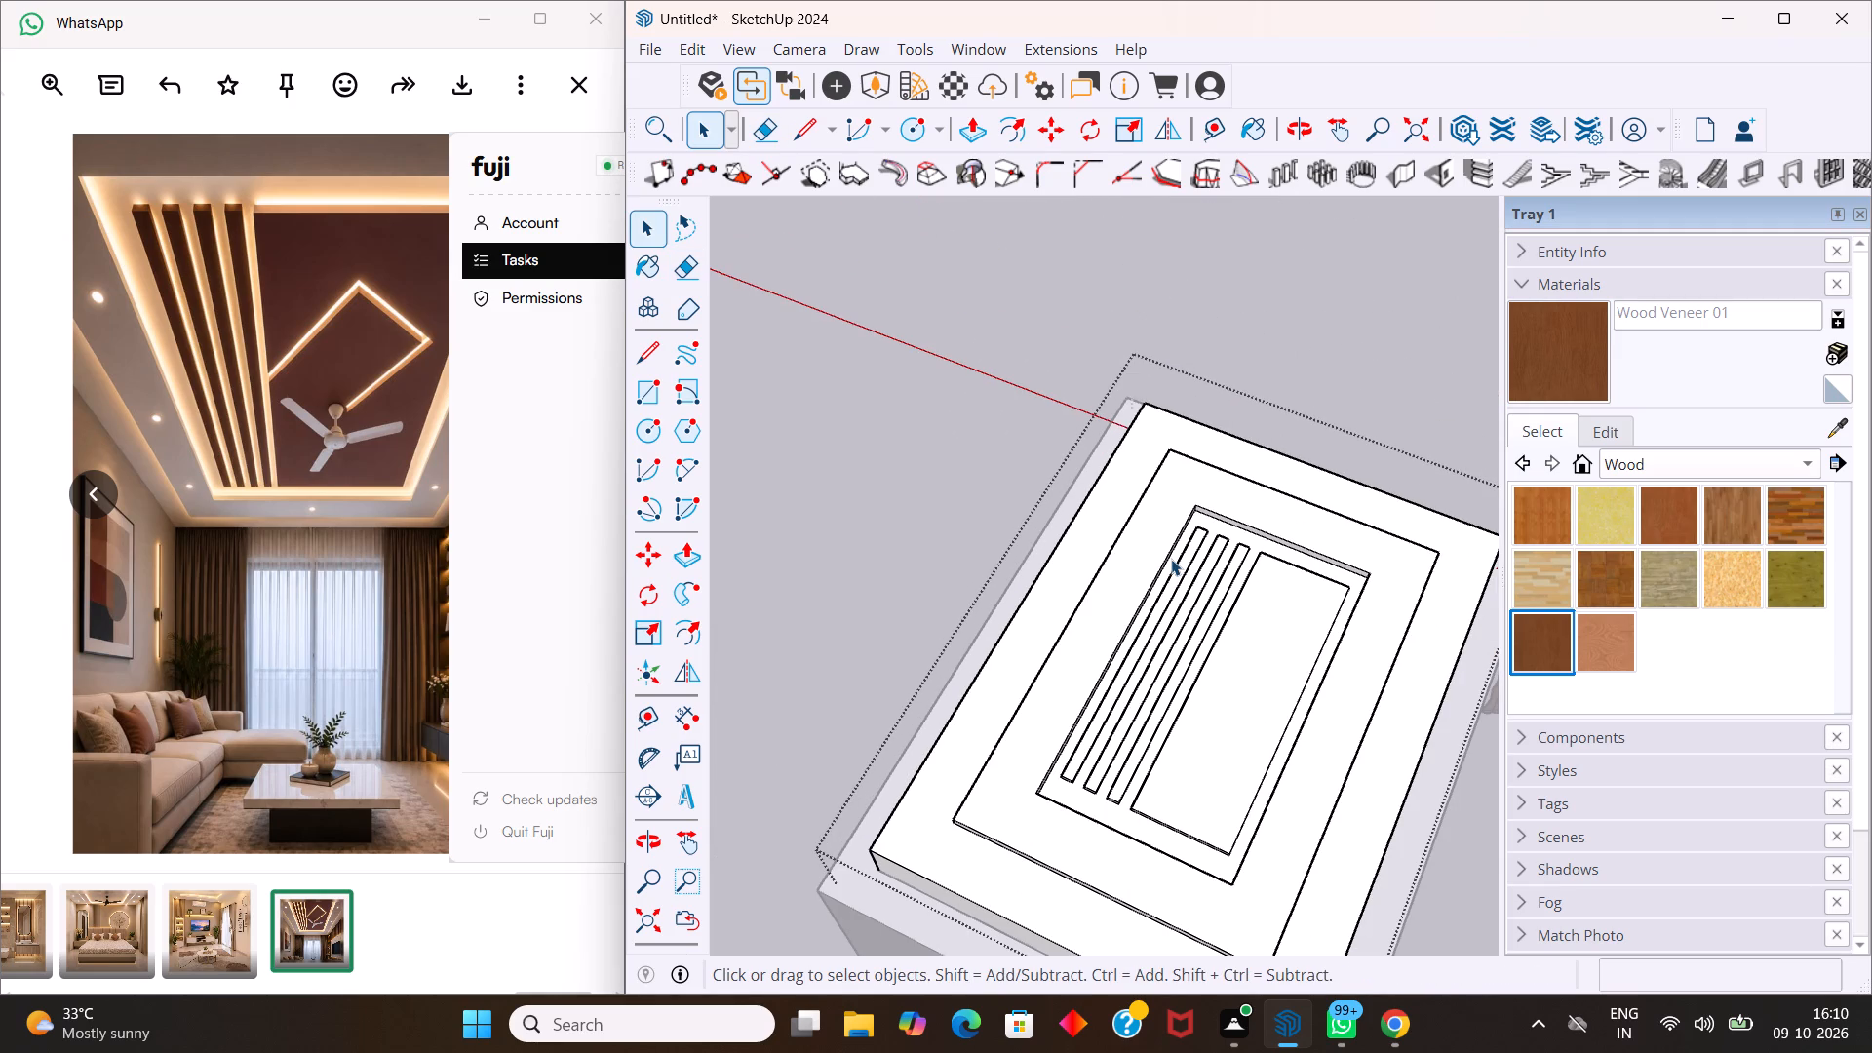
scroll(1124, 499, "up", 3)
key("c")
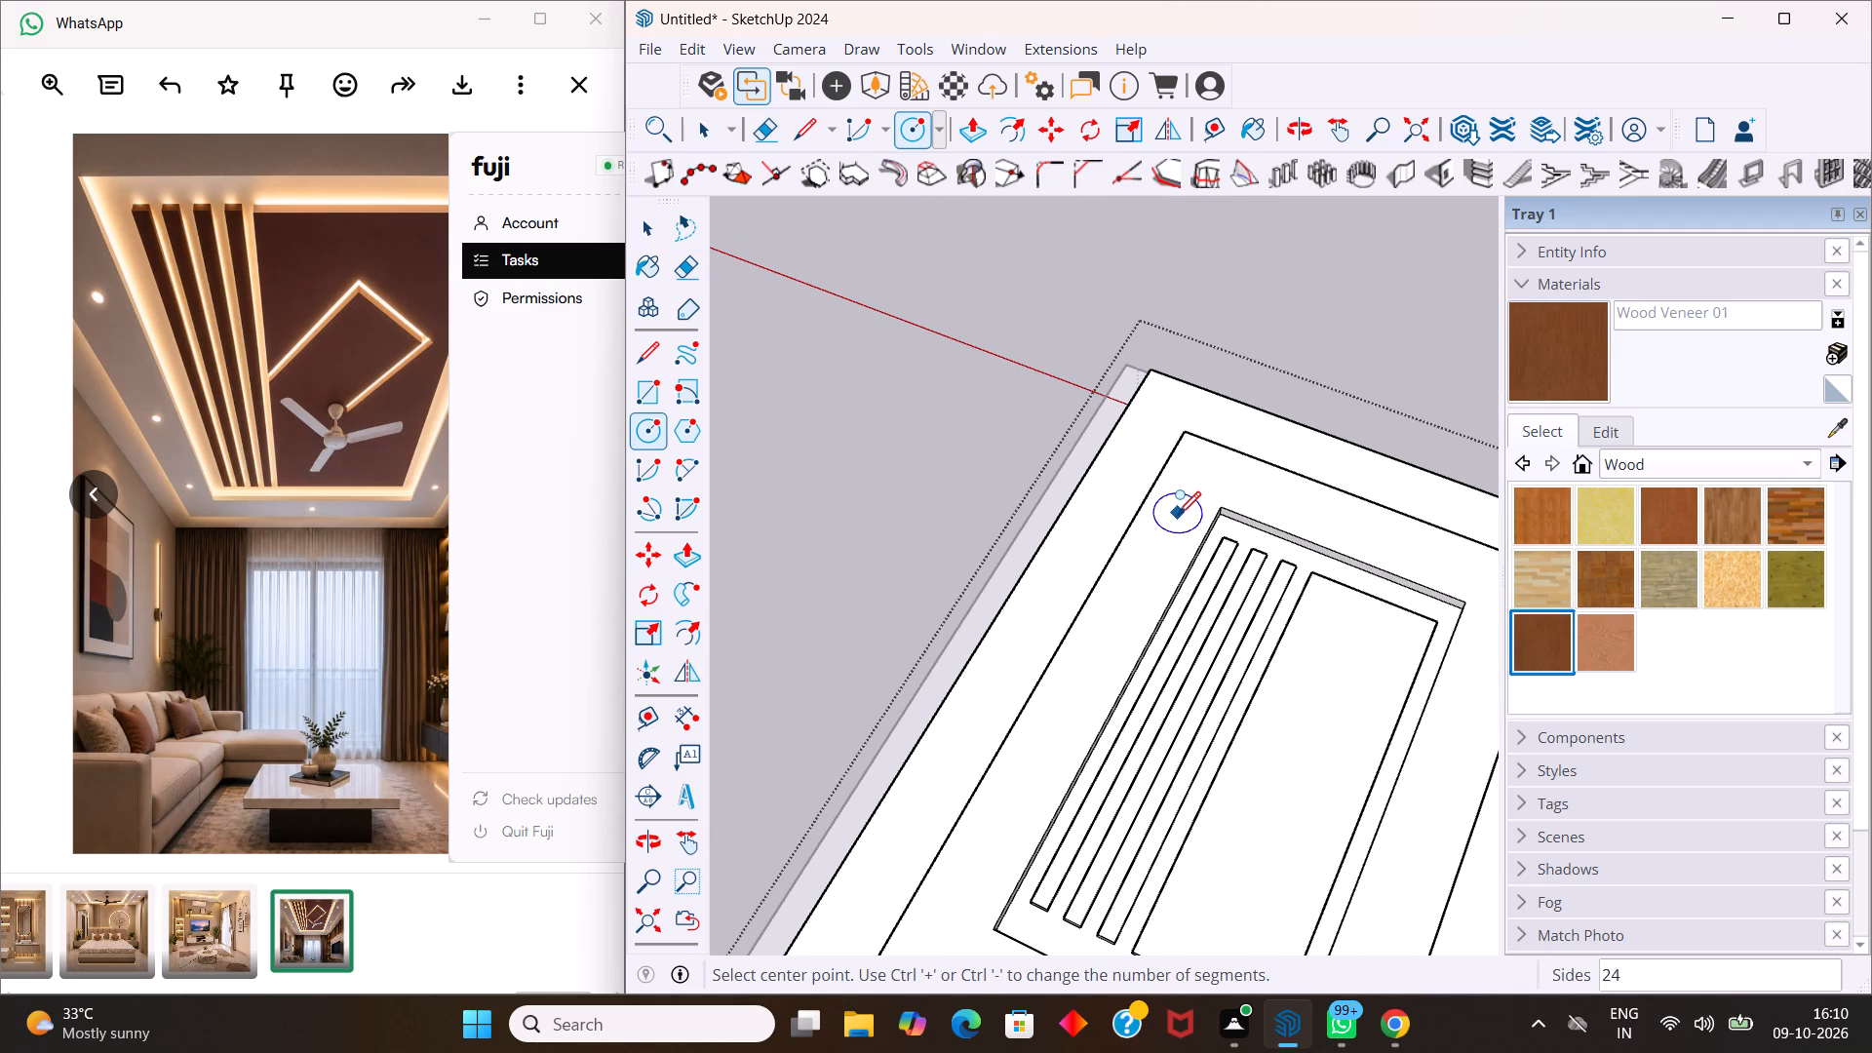
double_click(1176, 521)
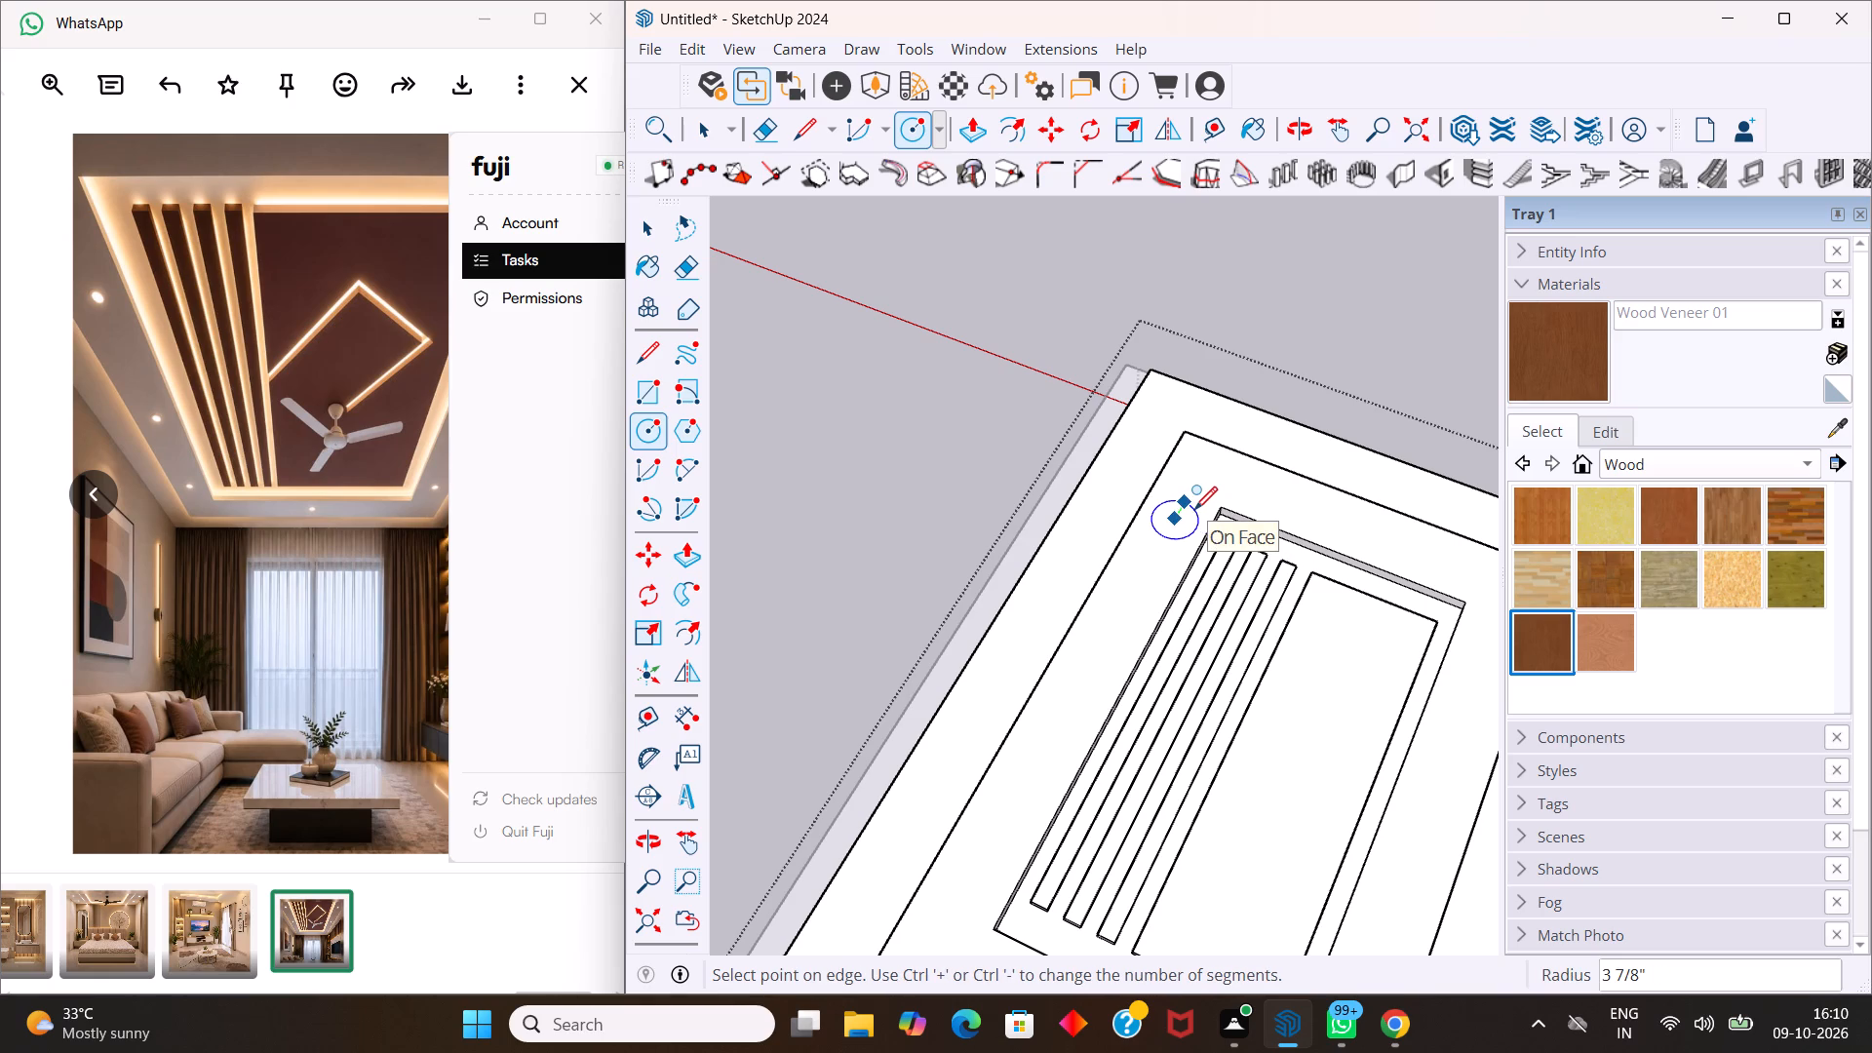
left_click(1194, 508)
scroll(1179, 513, "up", 3)
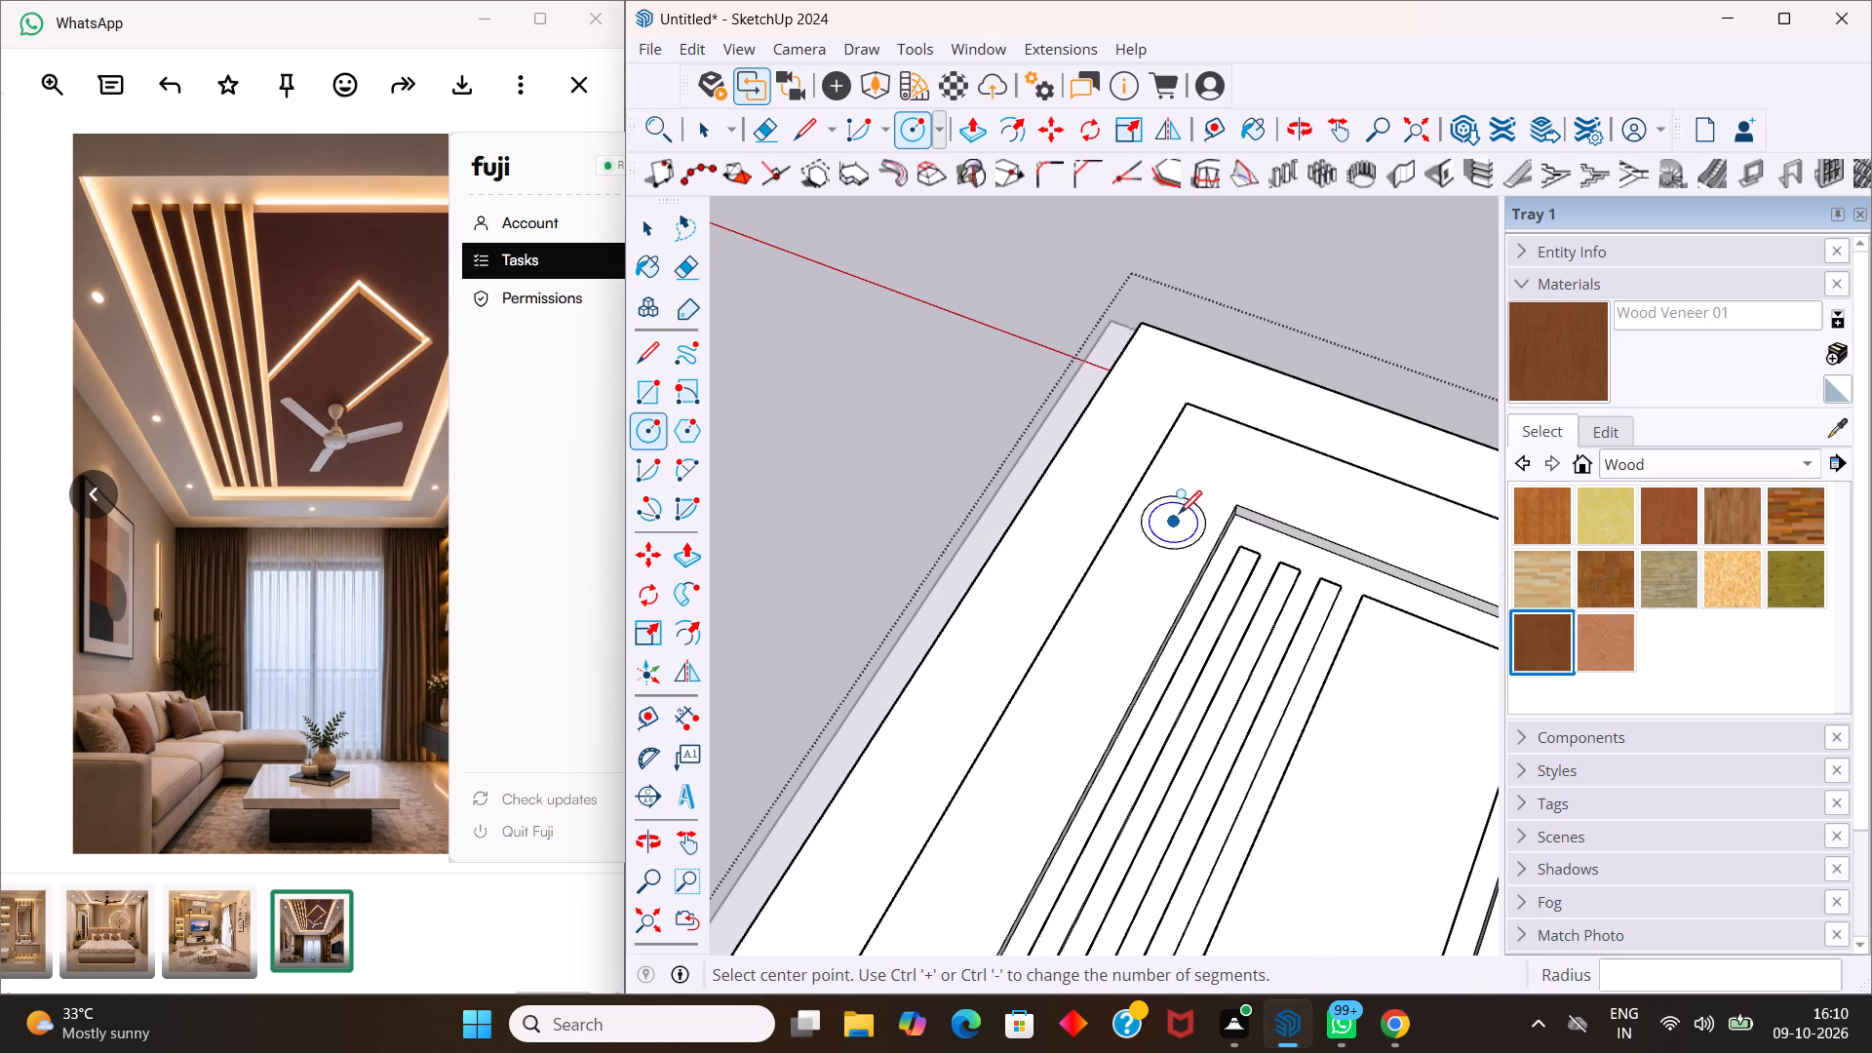
Make the new circle's face on the ceiling border a group.
key("space")
left_click(1169, 513)
right_click(1157, 510)
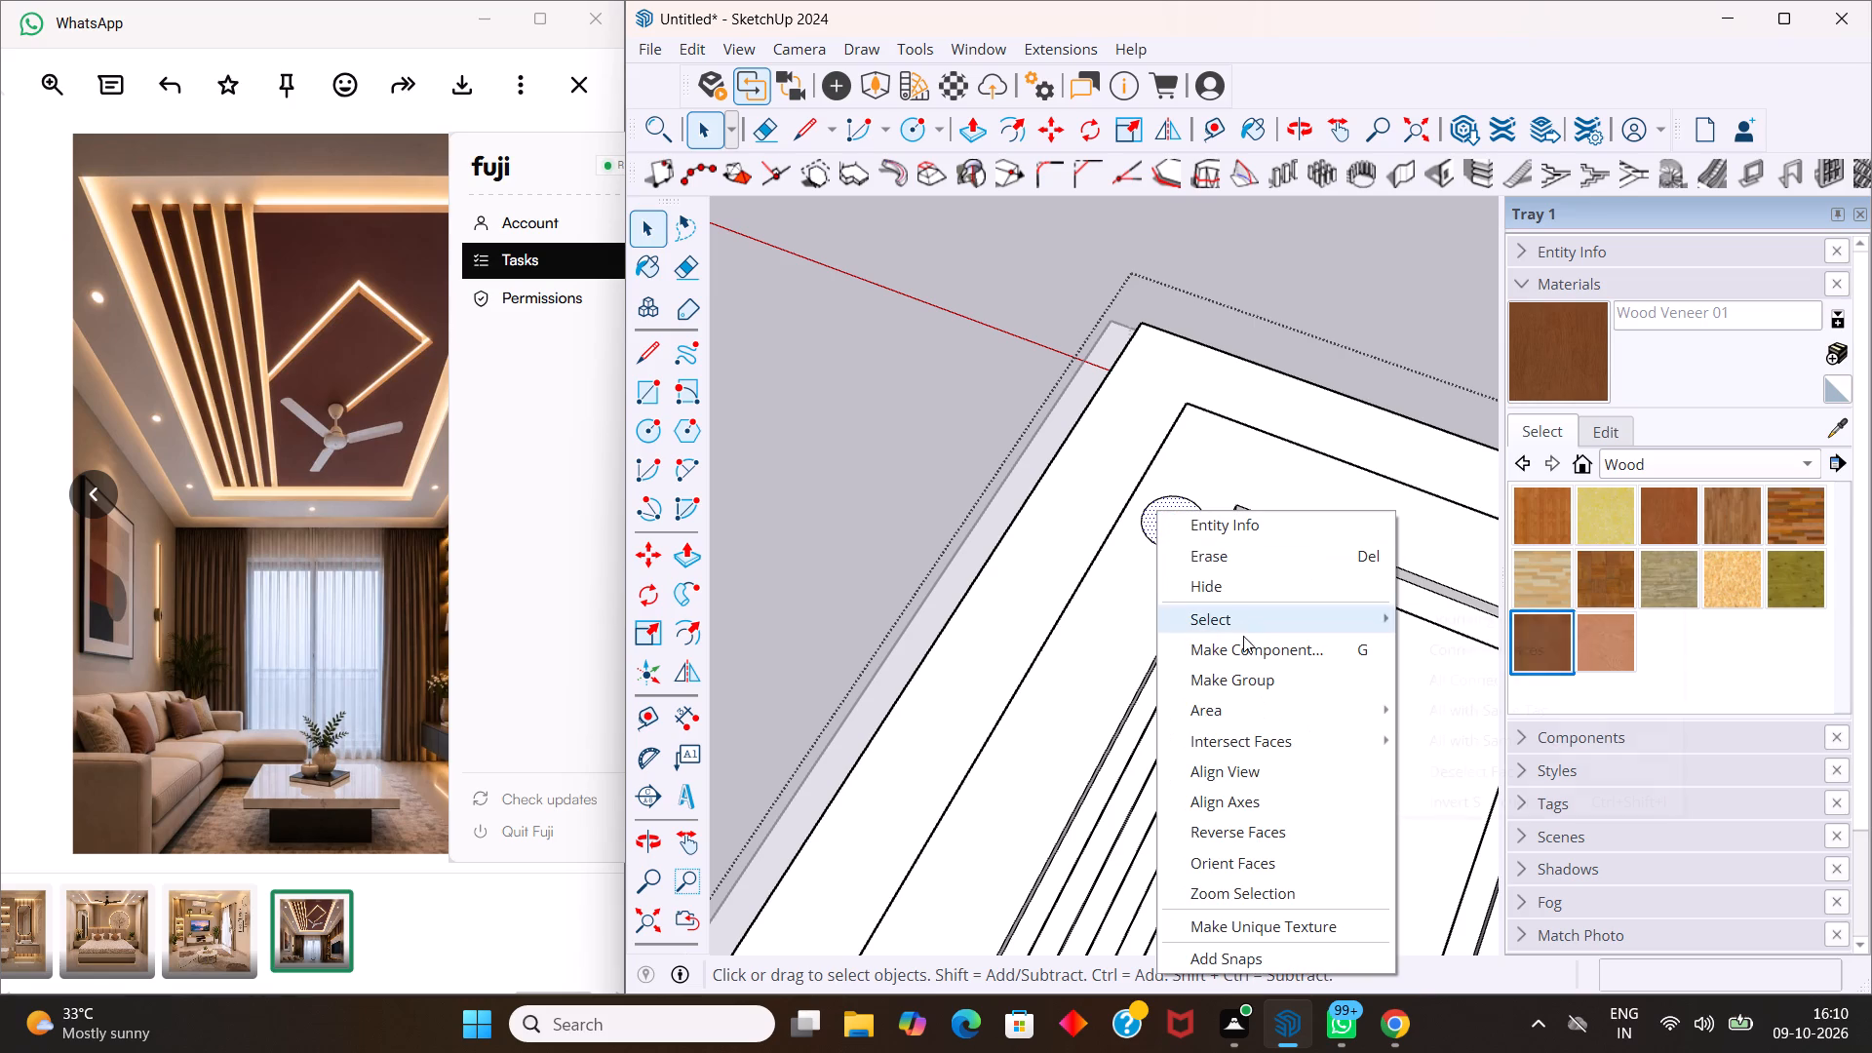
left_click(1244, 667)
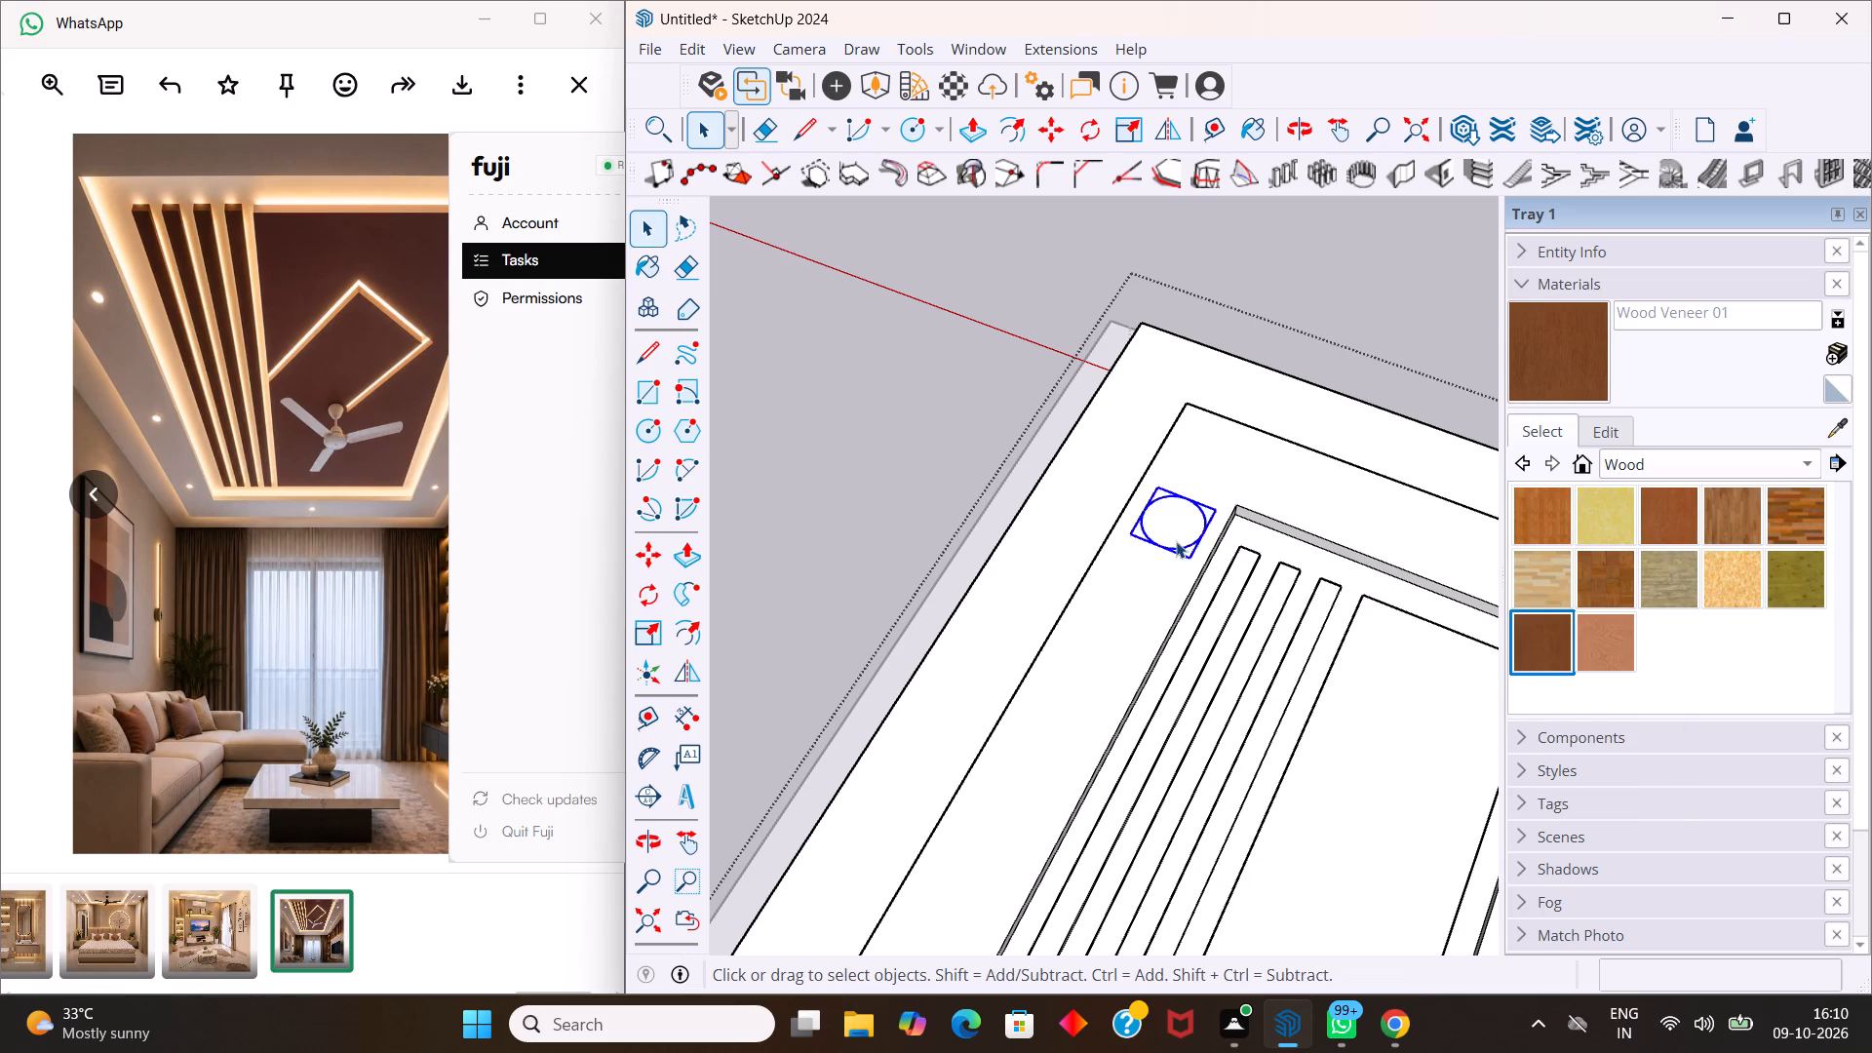
Inside the circle group, Push/Pull the circular face outward by 0.2" to form a thin disc.
double_click(1176, 536)
double_click(1175, 526)
scroll(1171, 522, "up", 4)
left_click(1171, 522)
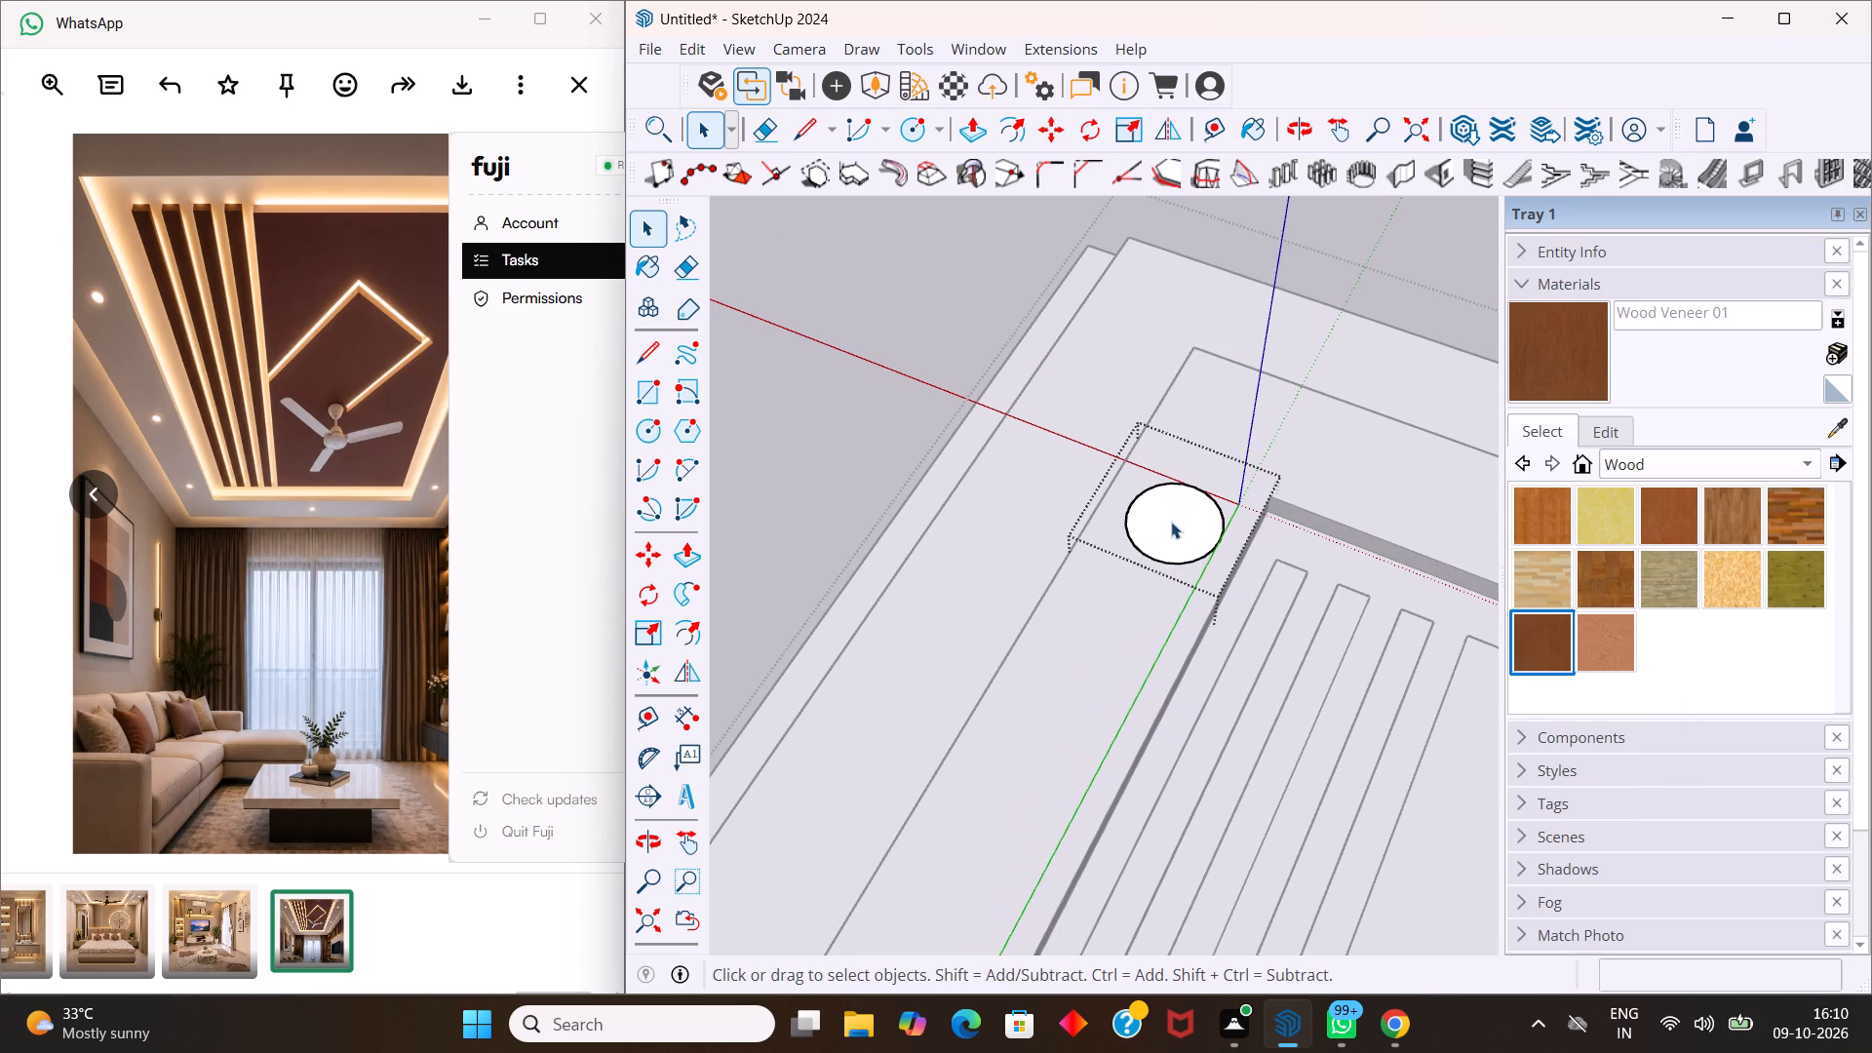
key("p")
left_click_drag(1171, 519, 1171, 507)
key("0")
type(".2")
key("Return")
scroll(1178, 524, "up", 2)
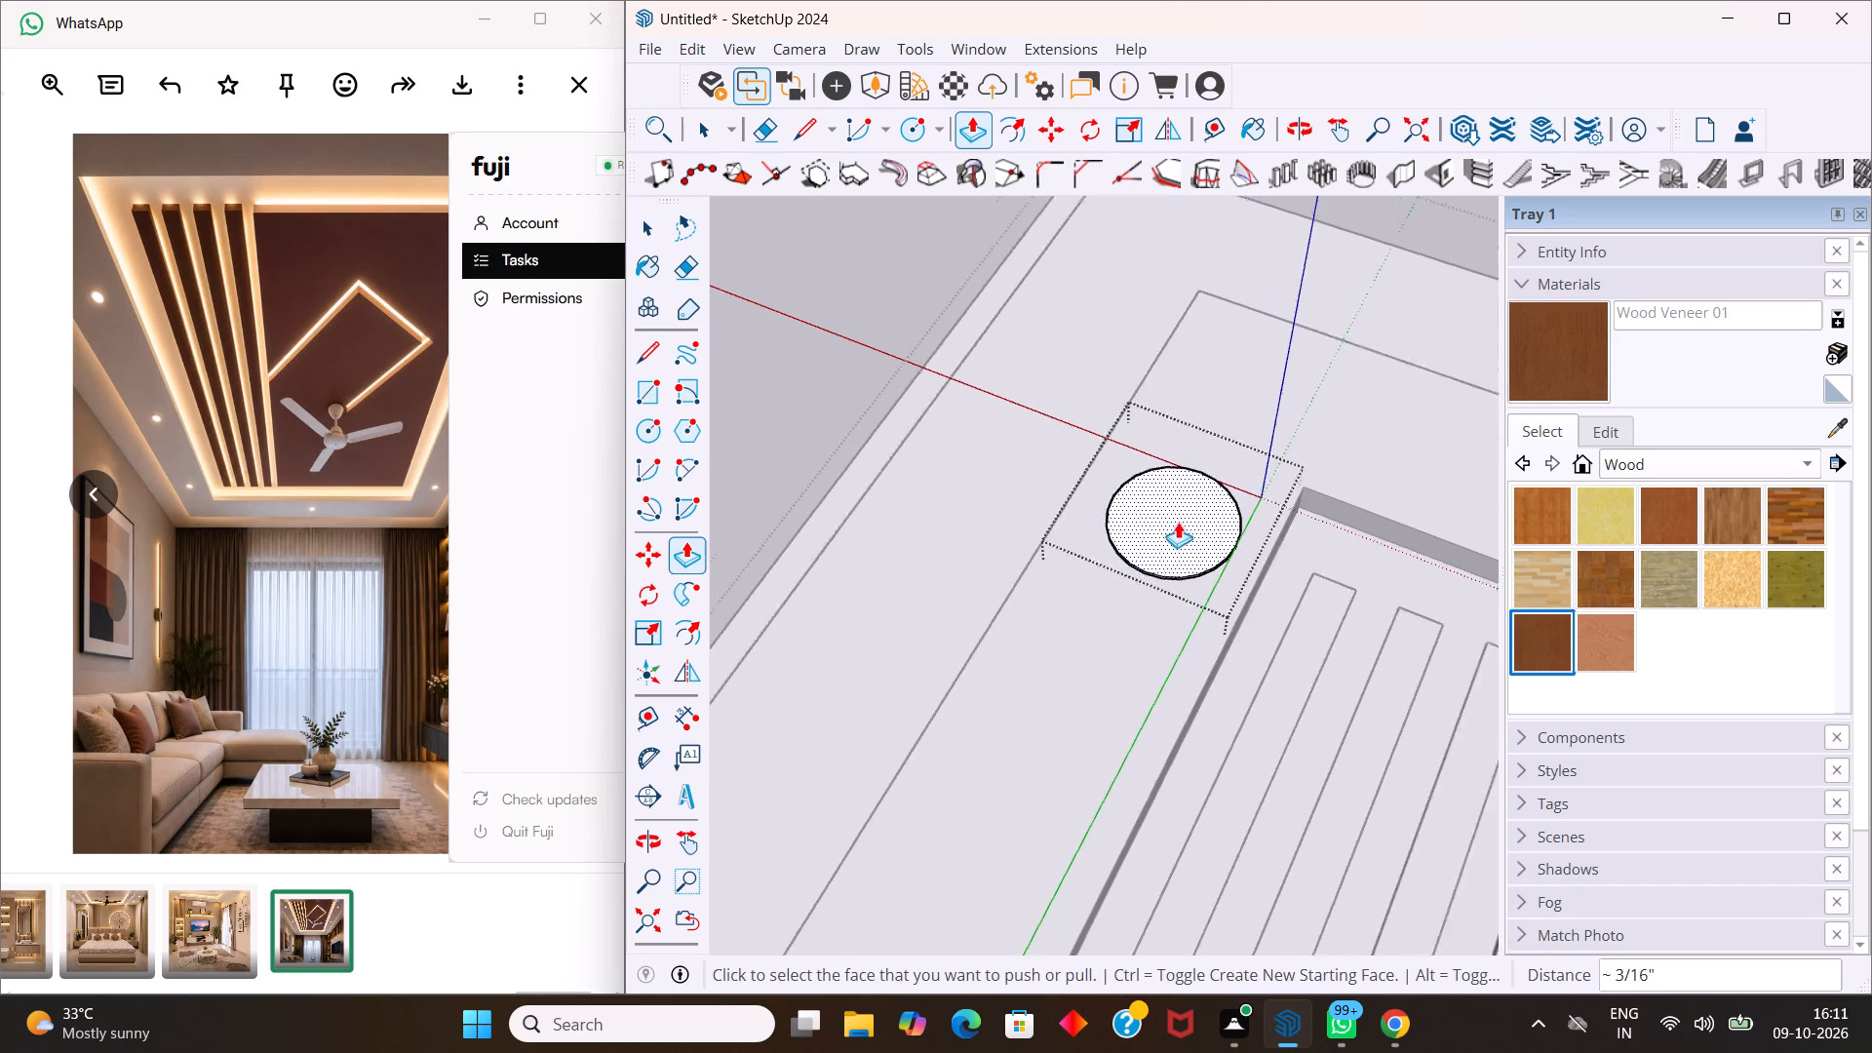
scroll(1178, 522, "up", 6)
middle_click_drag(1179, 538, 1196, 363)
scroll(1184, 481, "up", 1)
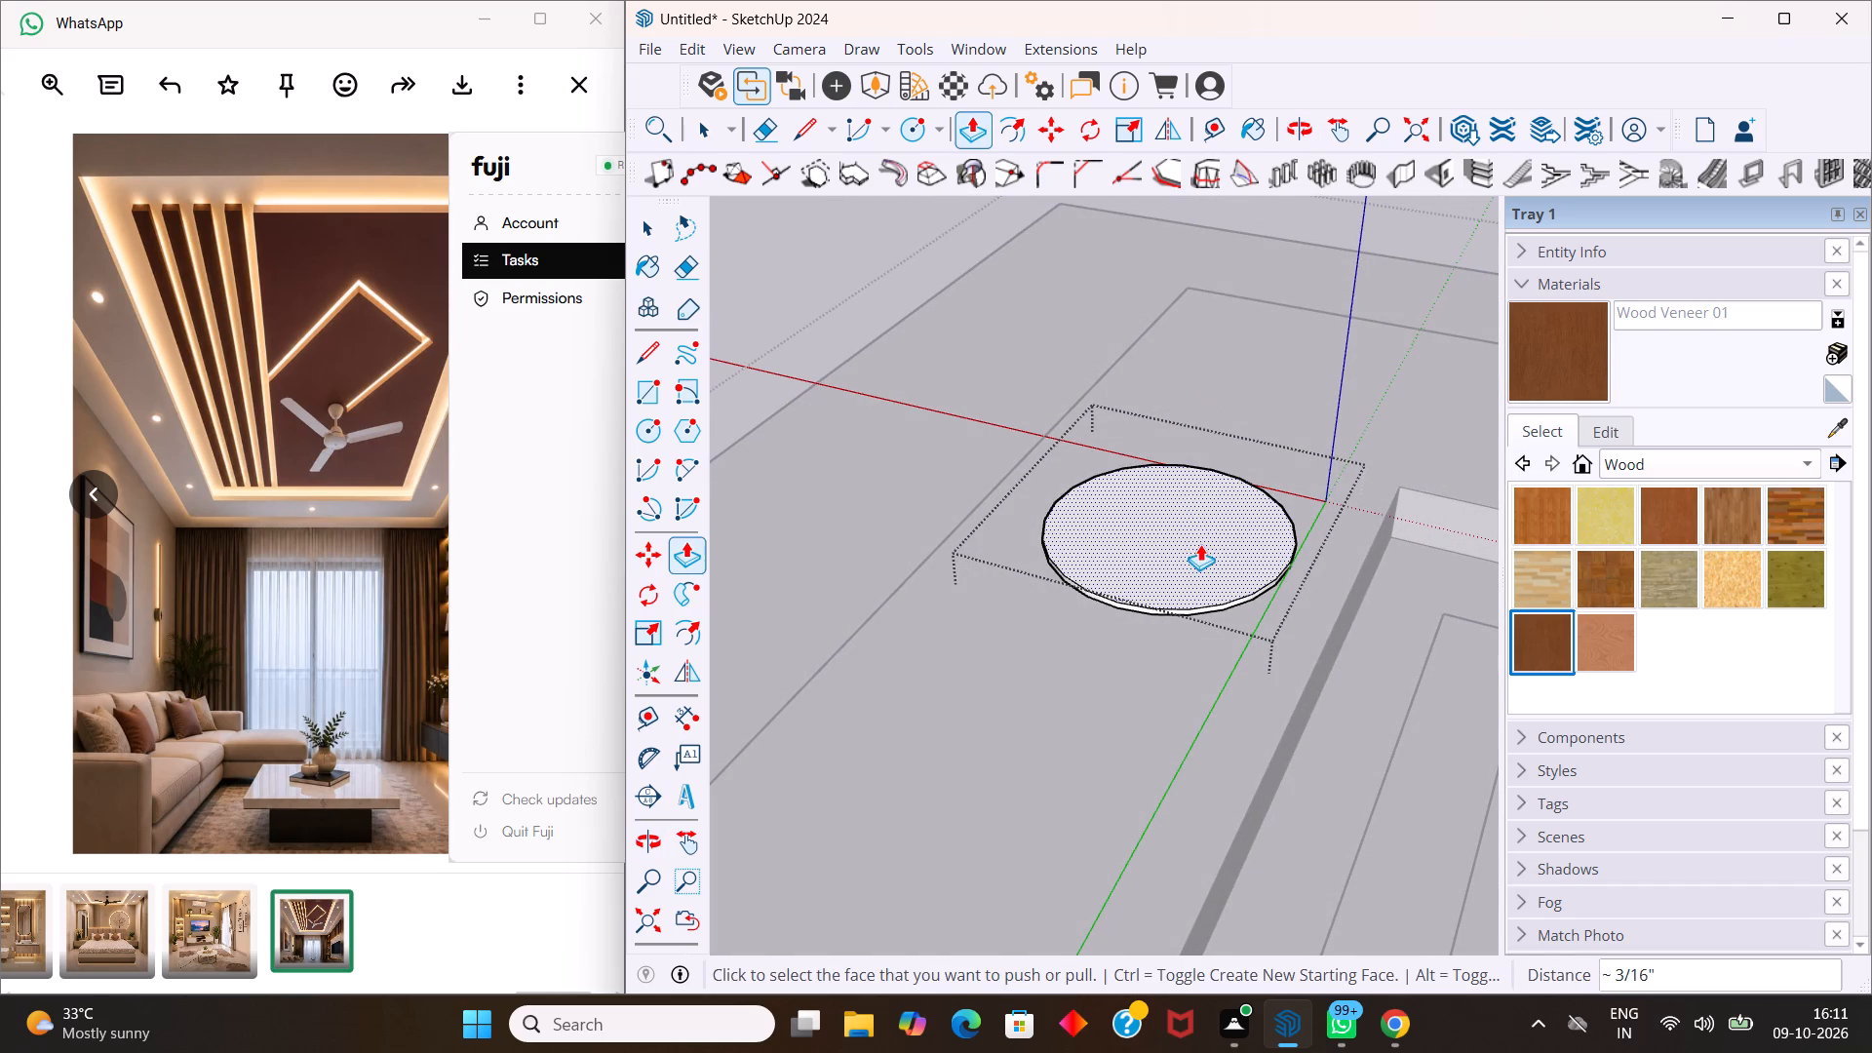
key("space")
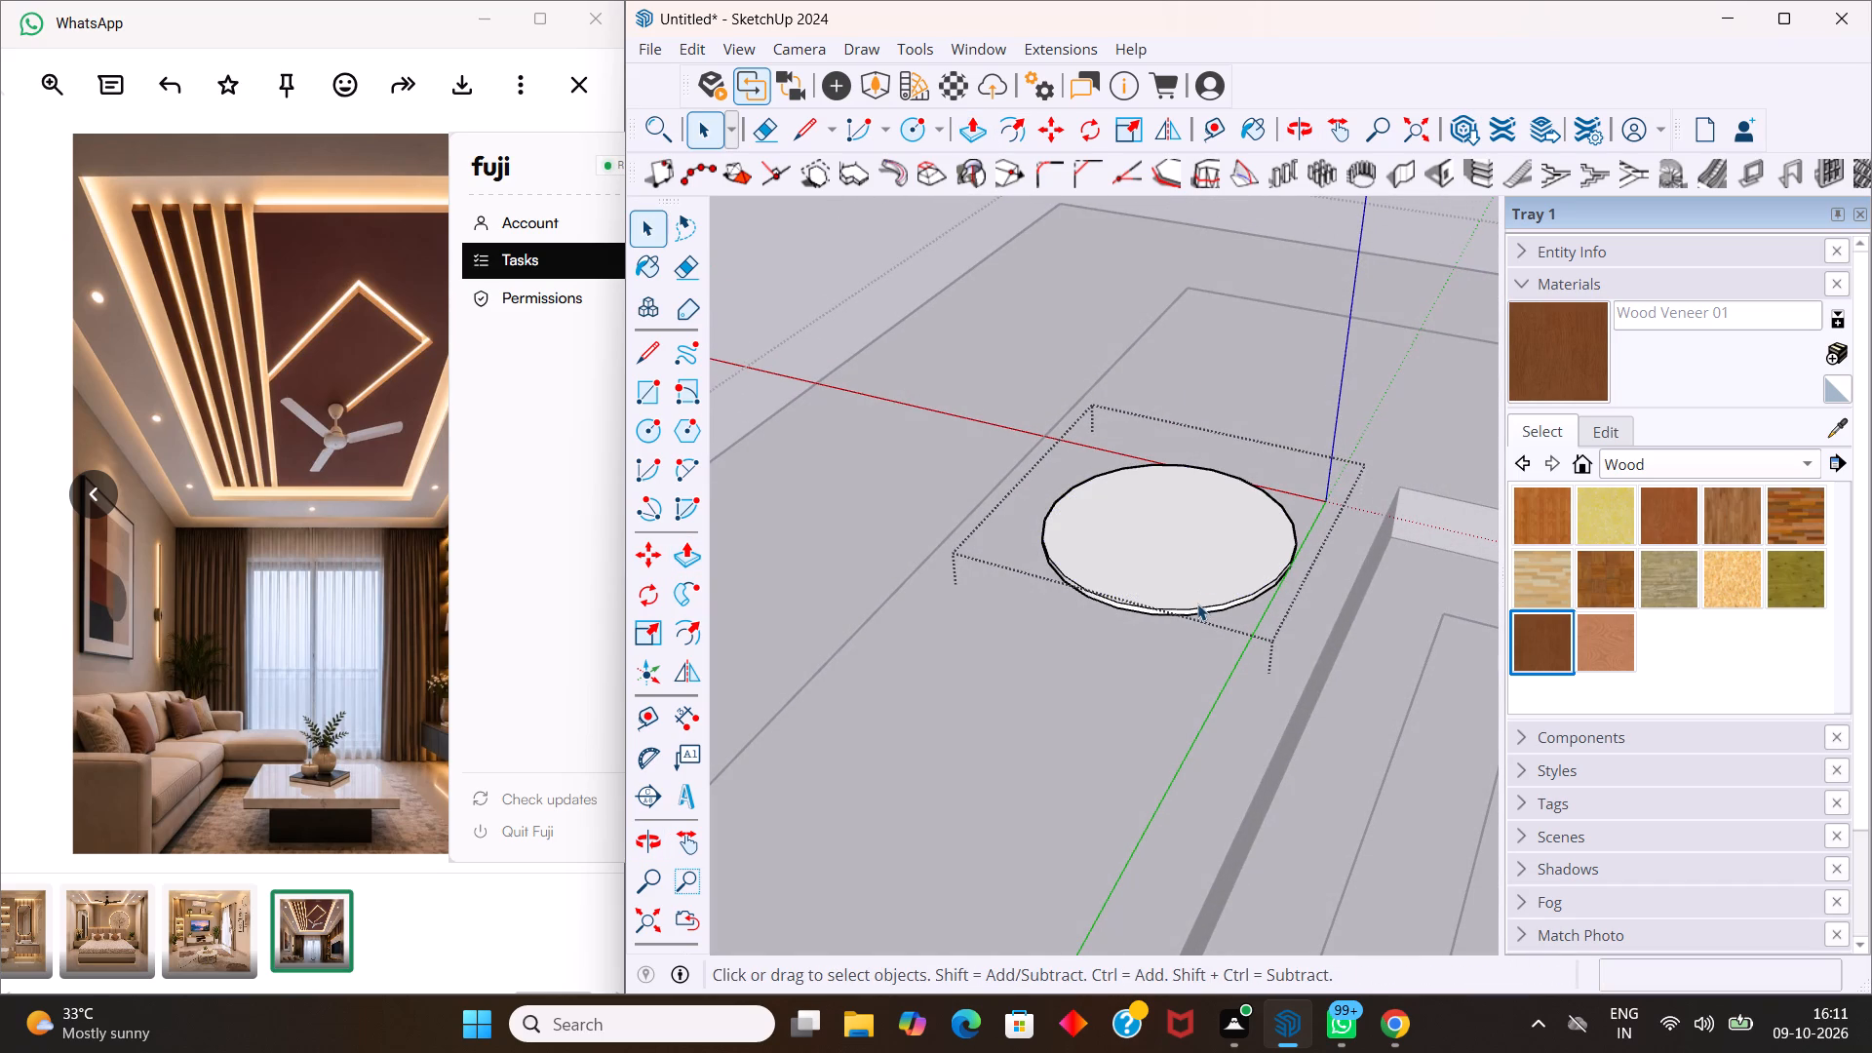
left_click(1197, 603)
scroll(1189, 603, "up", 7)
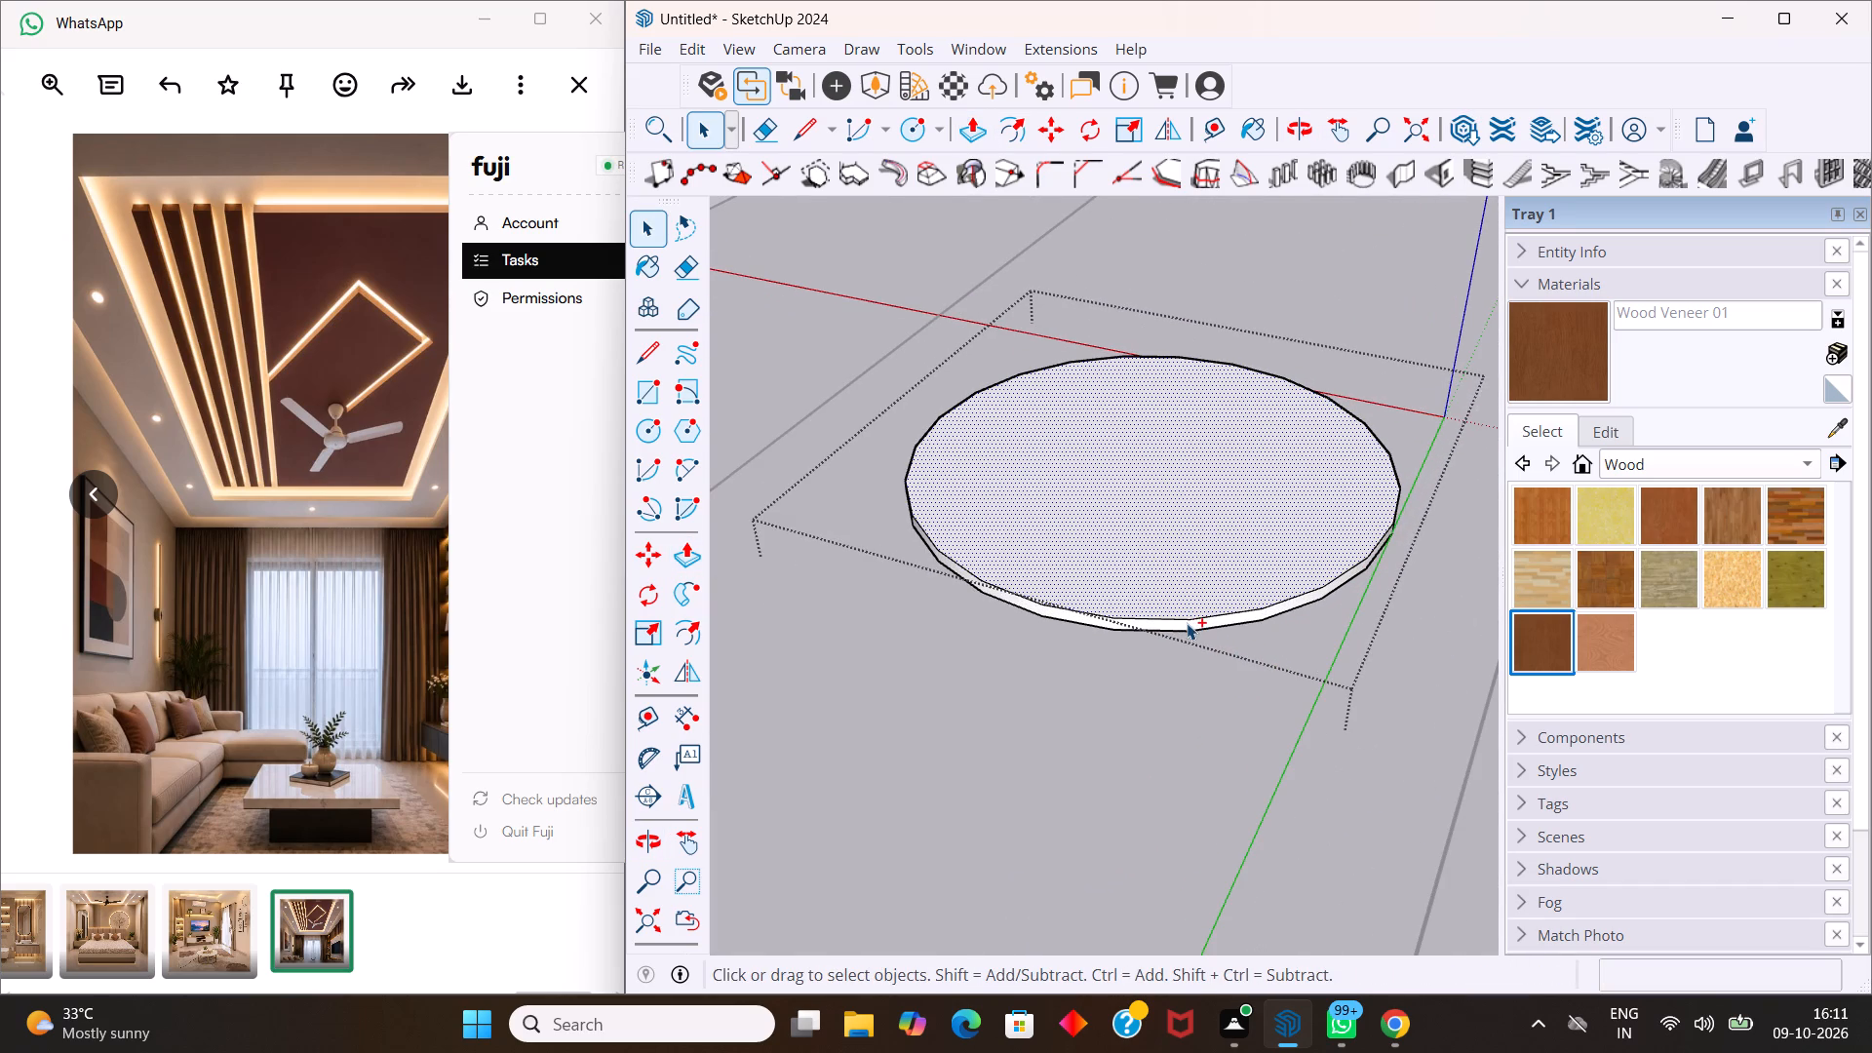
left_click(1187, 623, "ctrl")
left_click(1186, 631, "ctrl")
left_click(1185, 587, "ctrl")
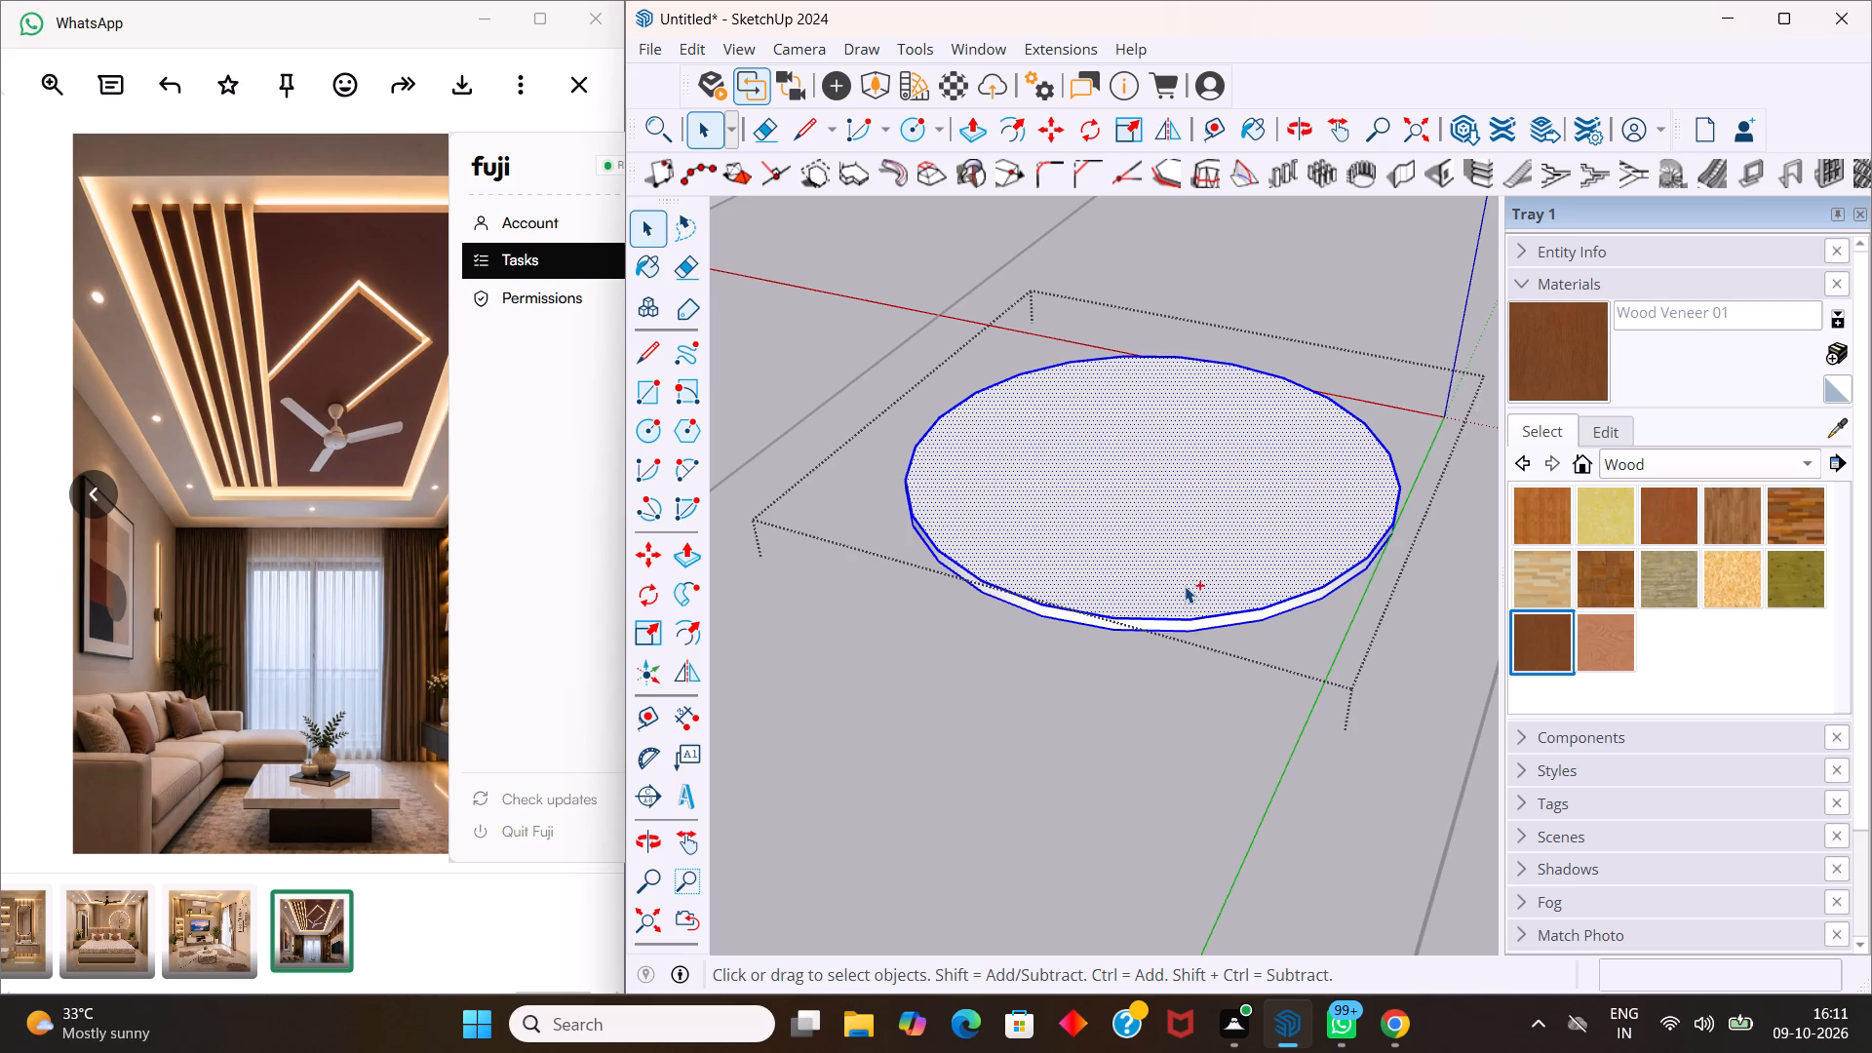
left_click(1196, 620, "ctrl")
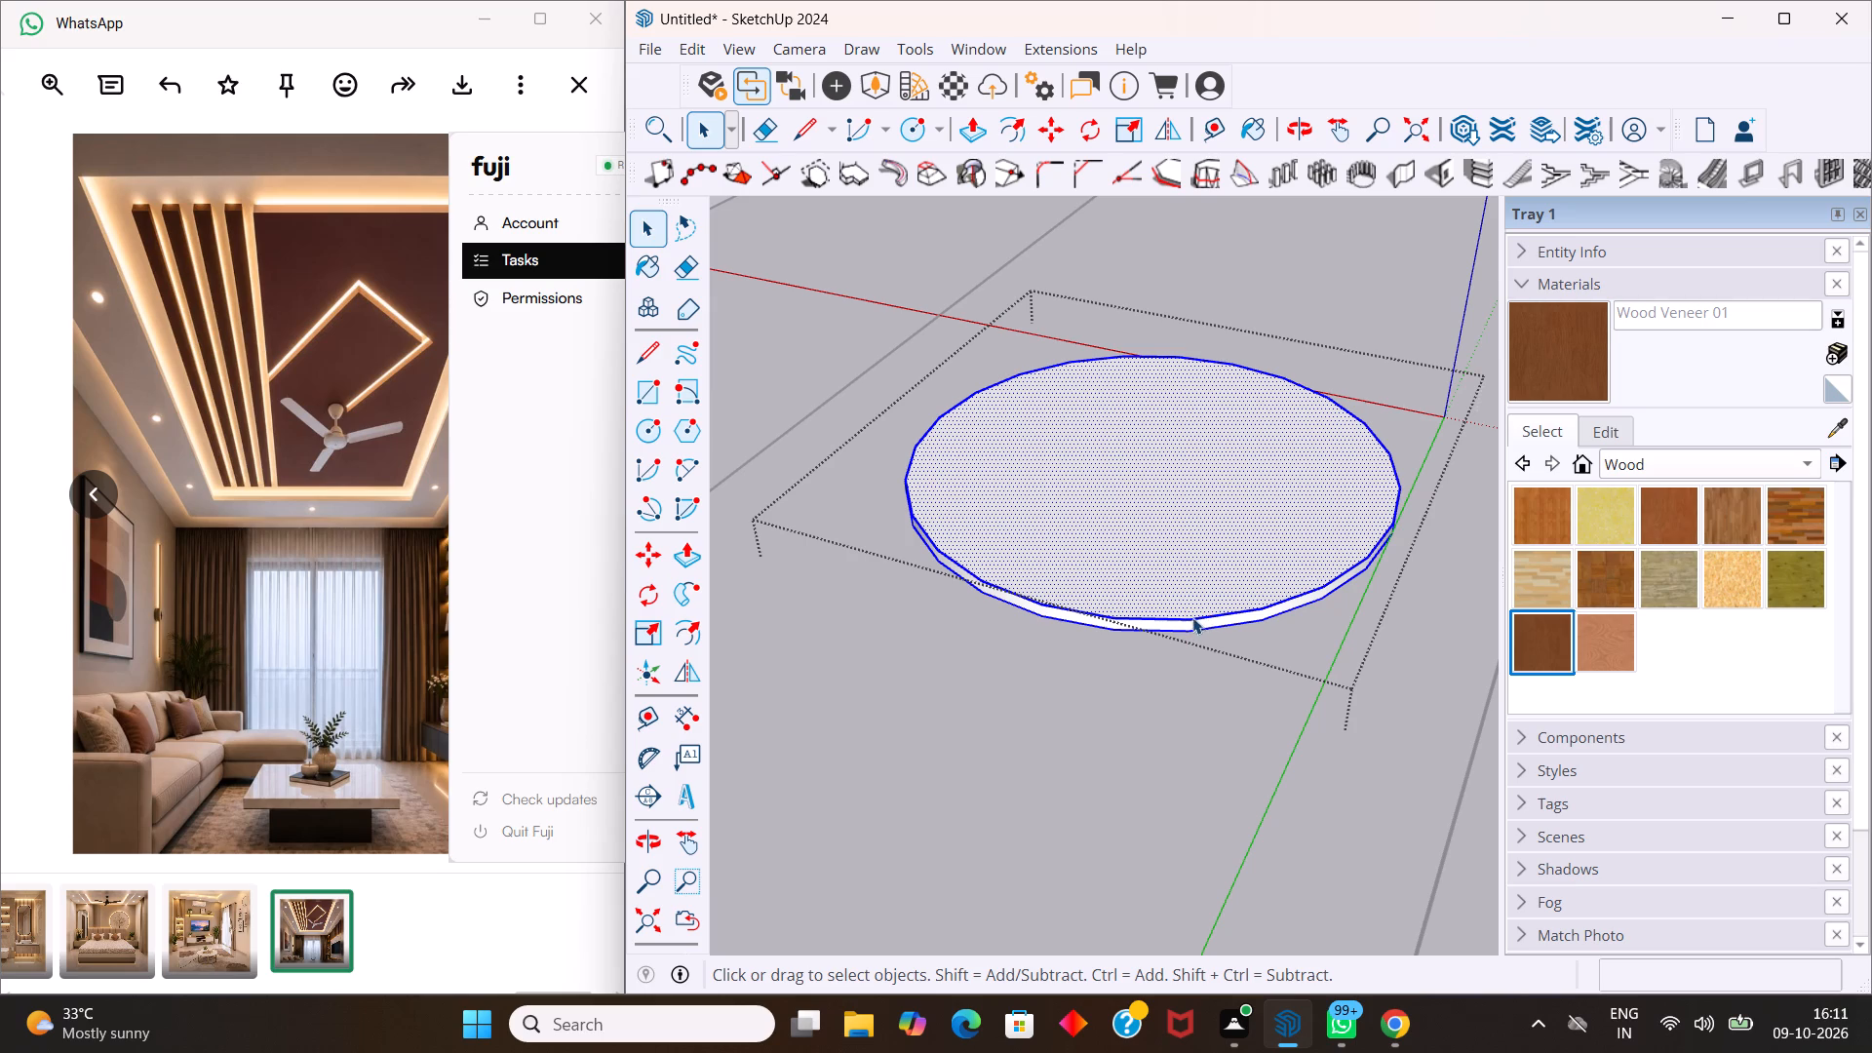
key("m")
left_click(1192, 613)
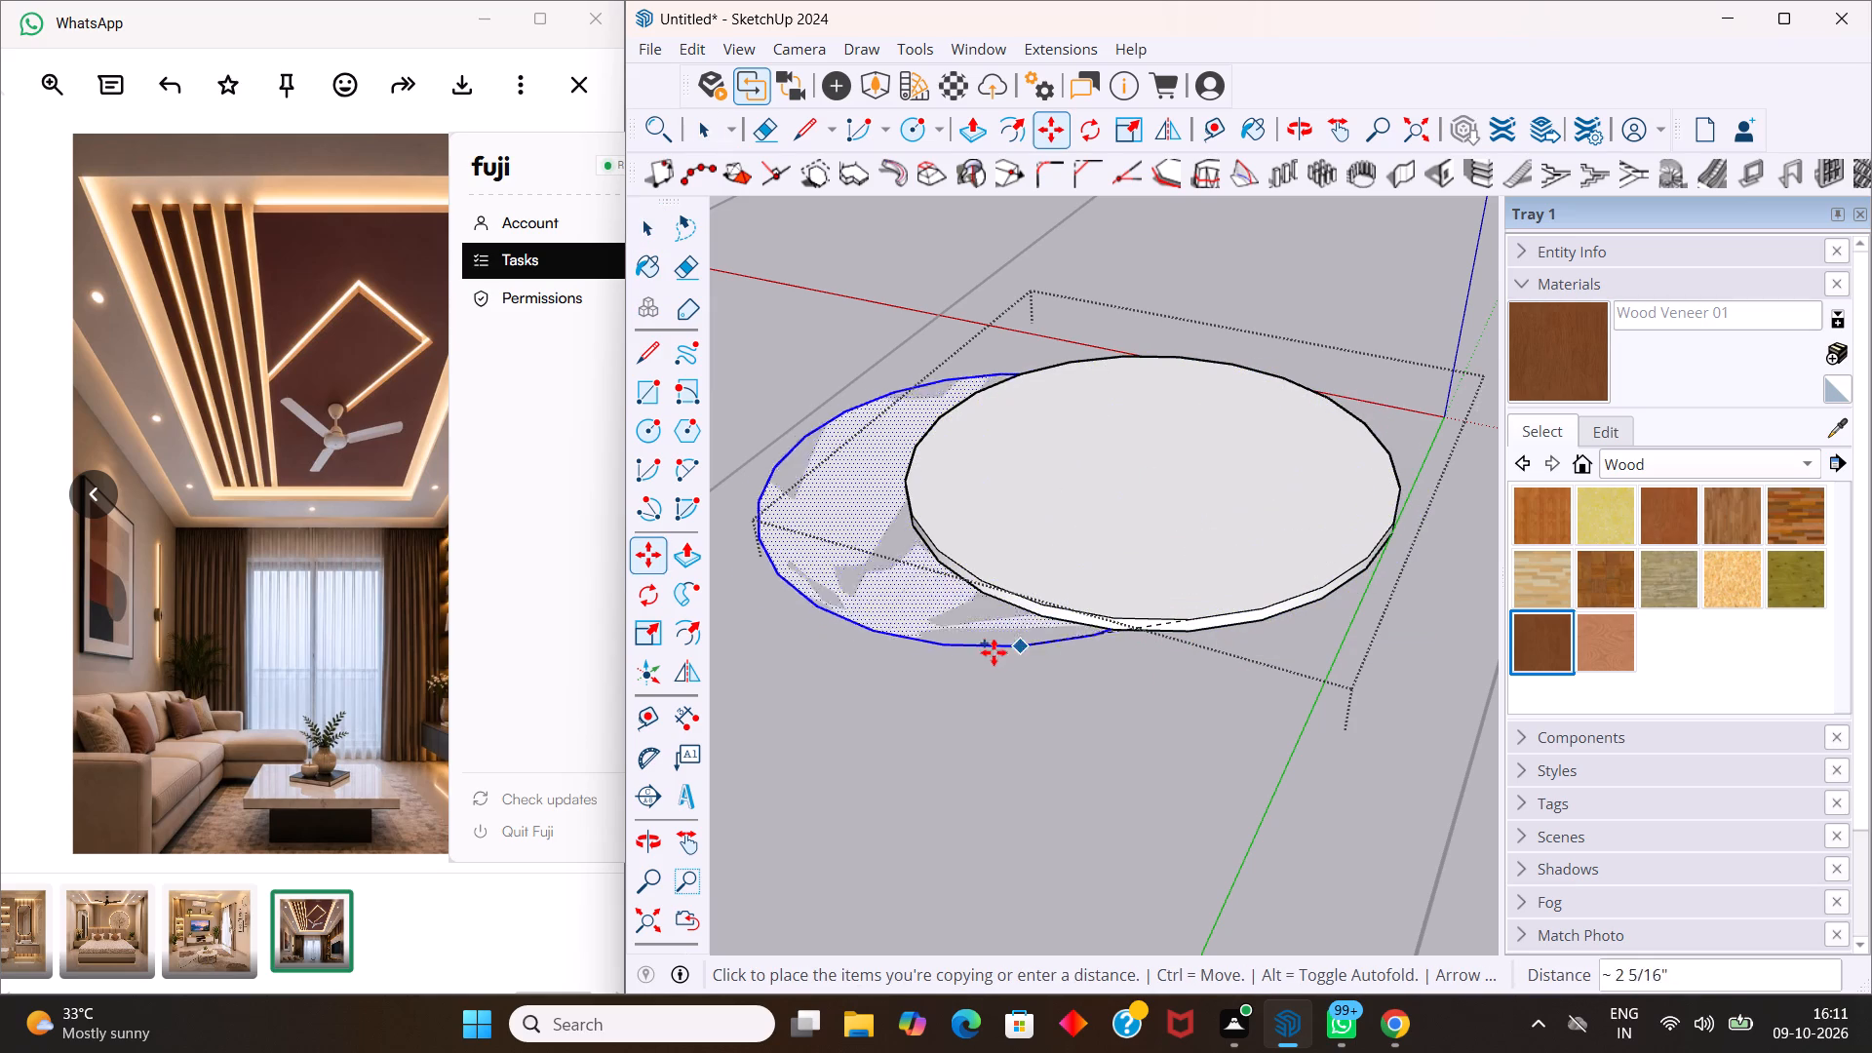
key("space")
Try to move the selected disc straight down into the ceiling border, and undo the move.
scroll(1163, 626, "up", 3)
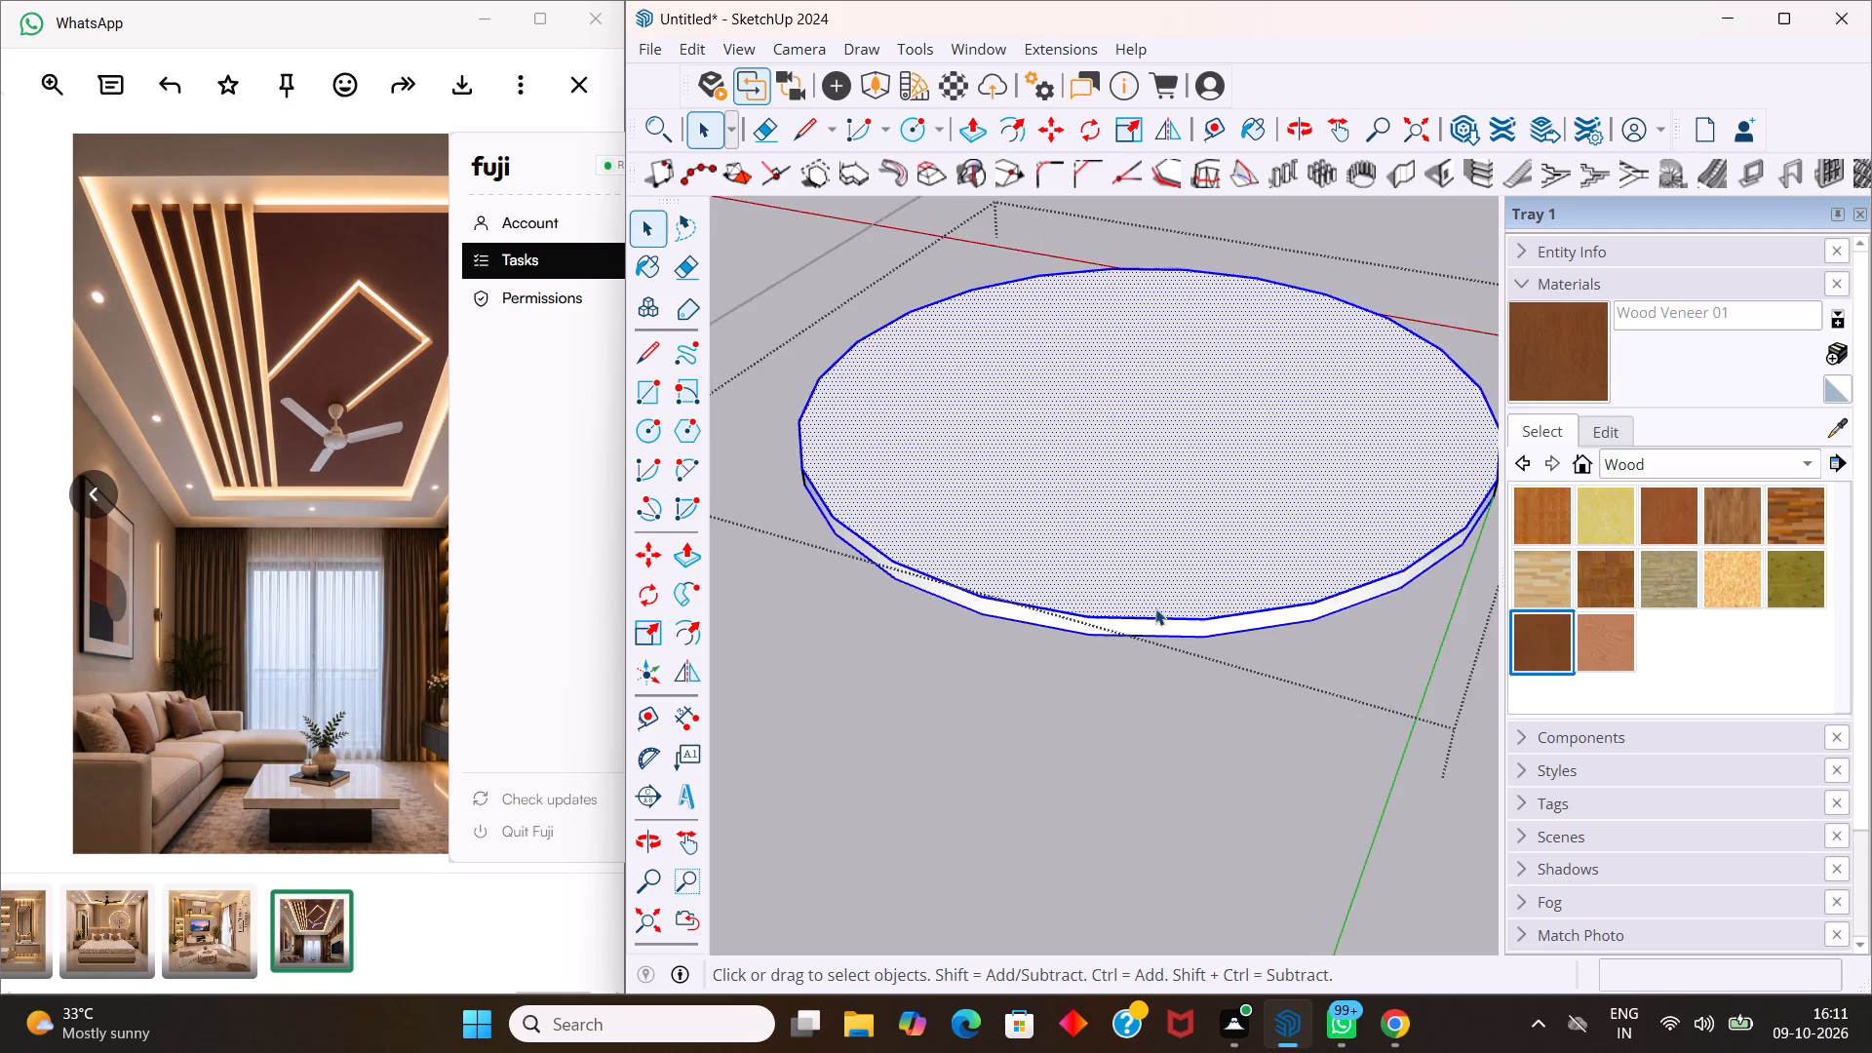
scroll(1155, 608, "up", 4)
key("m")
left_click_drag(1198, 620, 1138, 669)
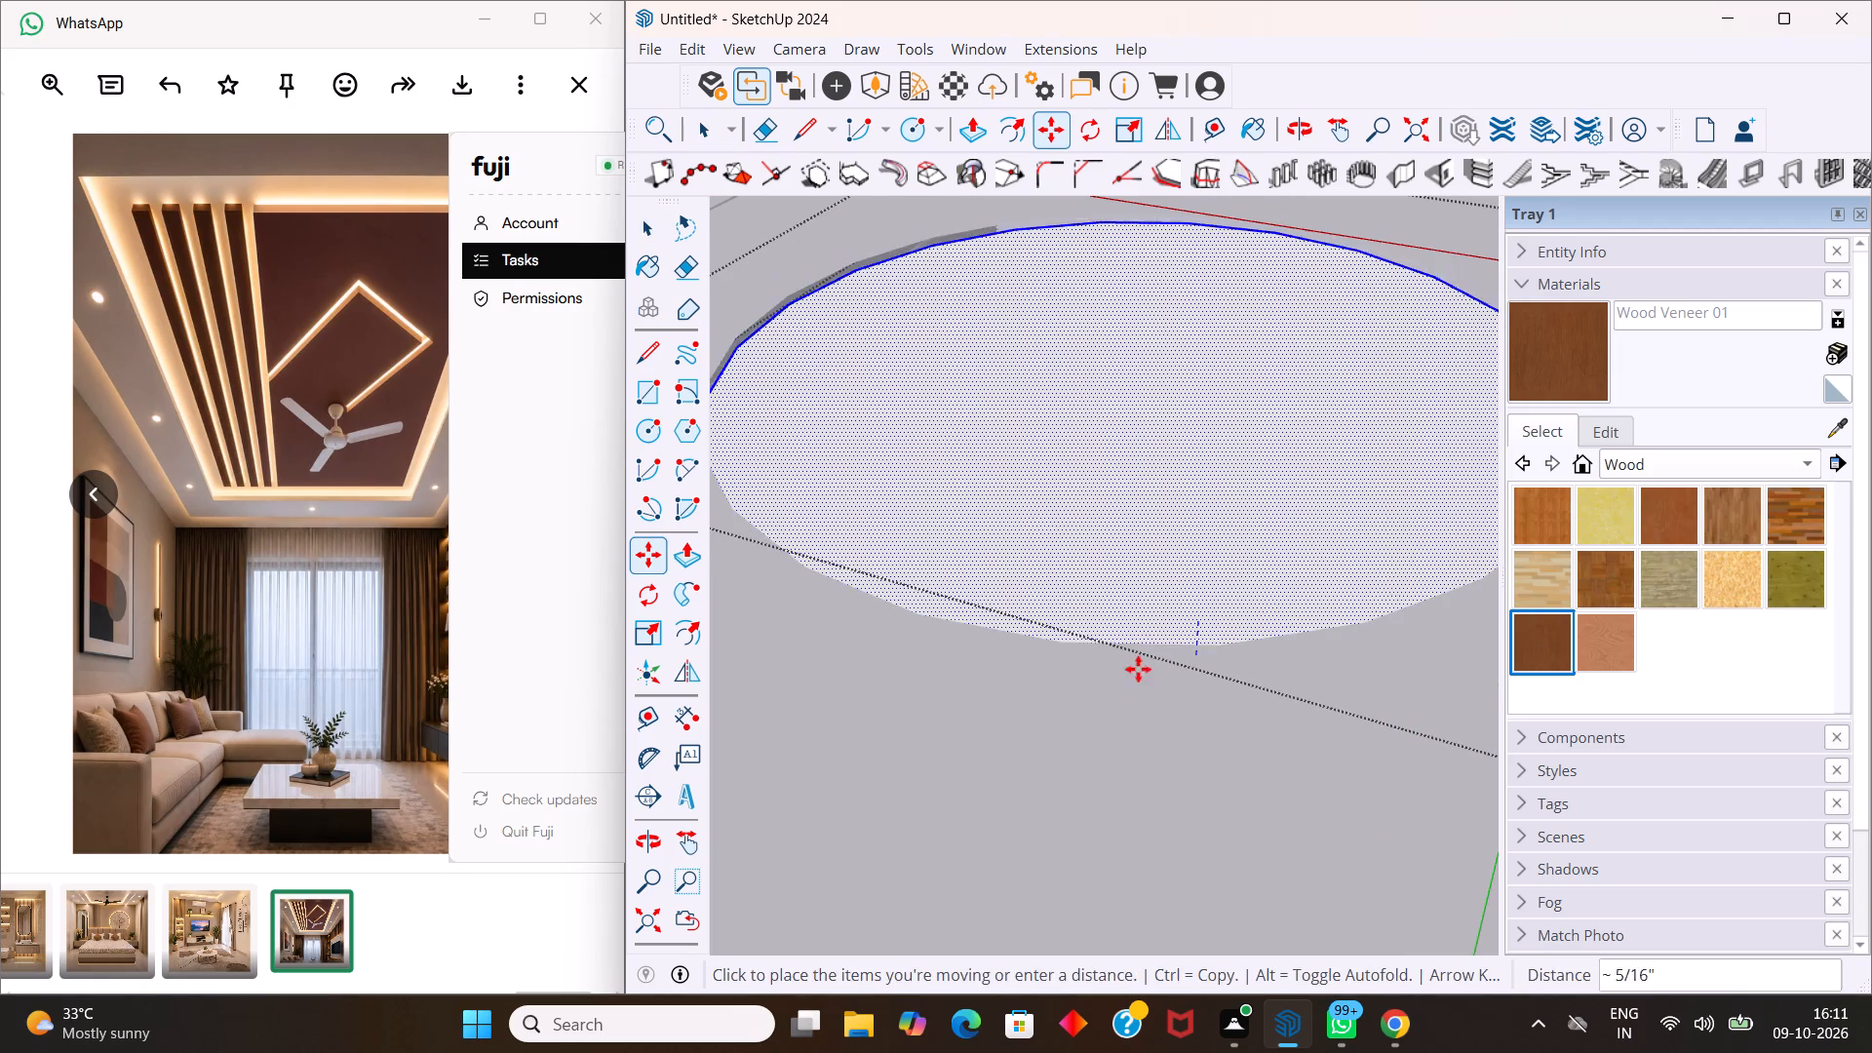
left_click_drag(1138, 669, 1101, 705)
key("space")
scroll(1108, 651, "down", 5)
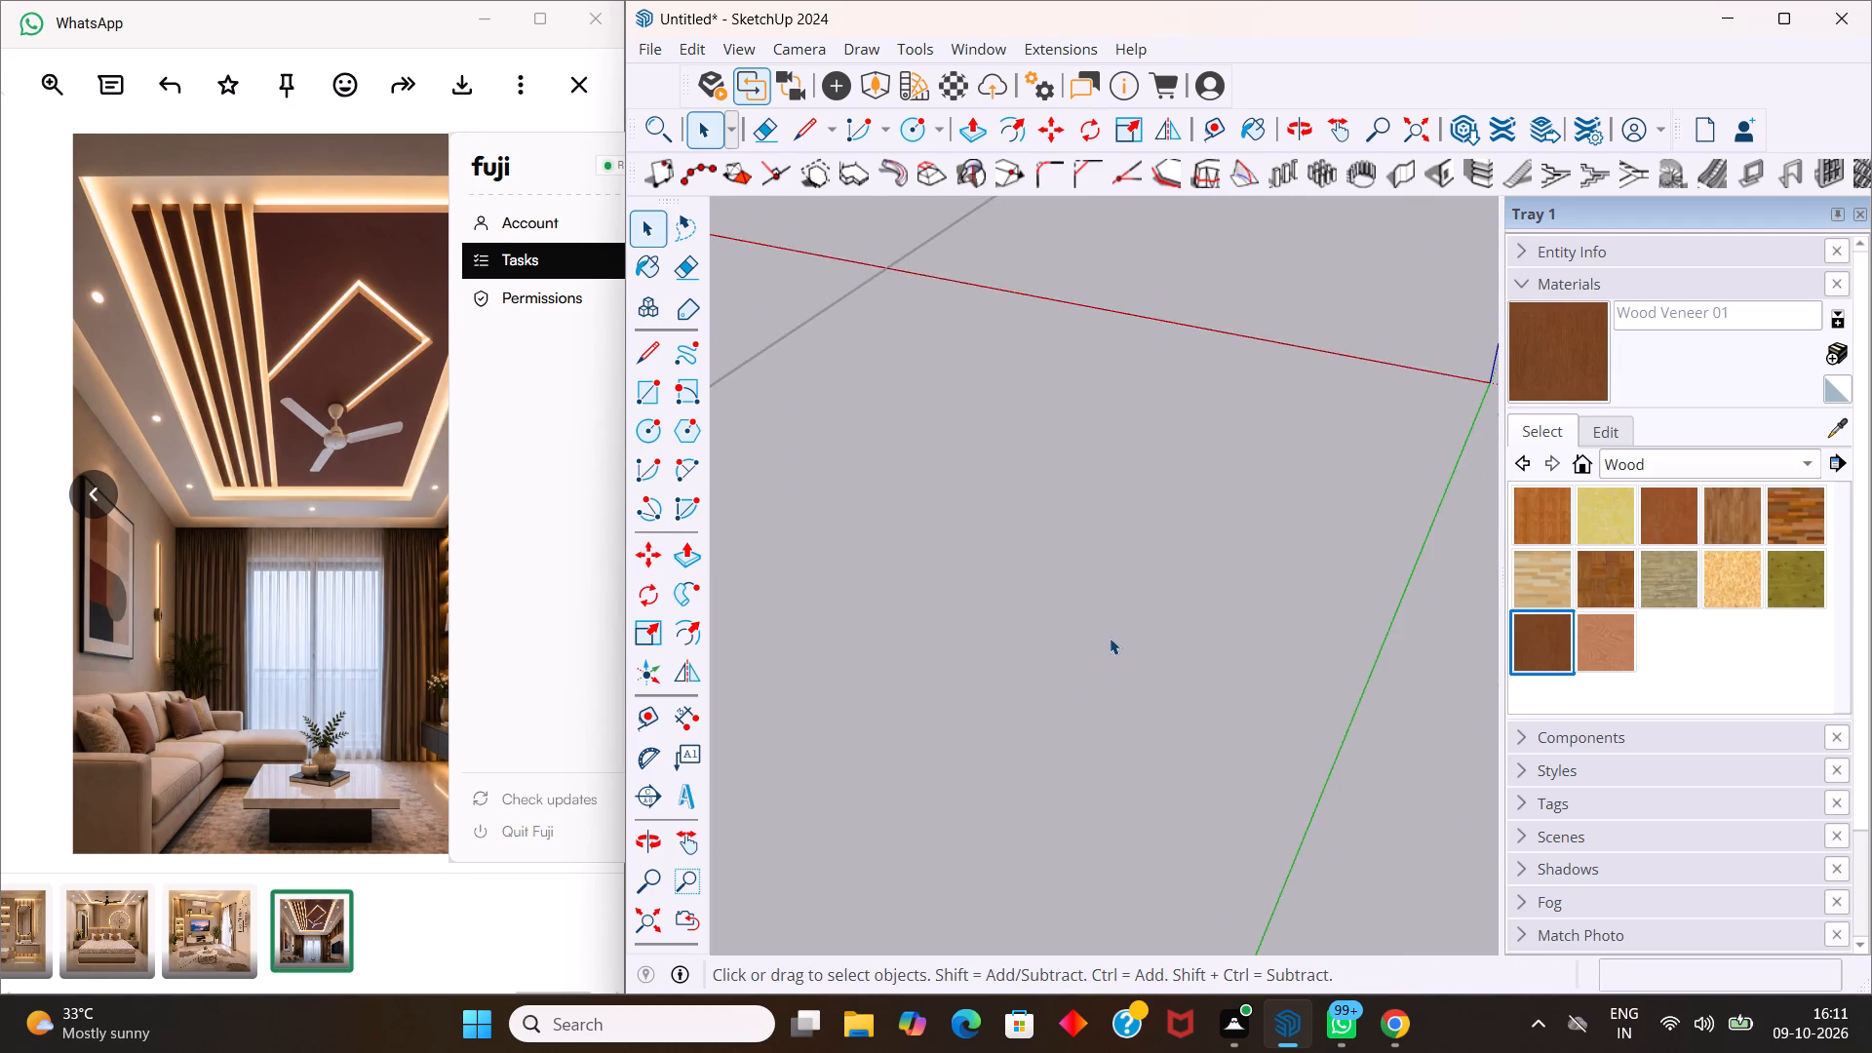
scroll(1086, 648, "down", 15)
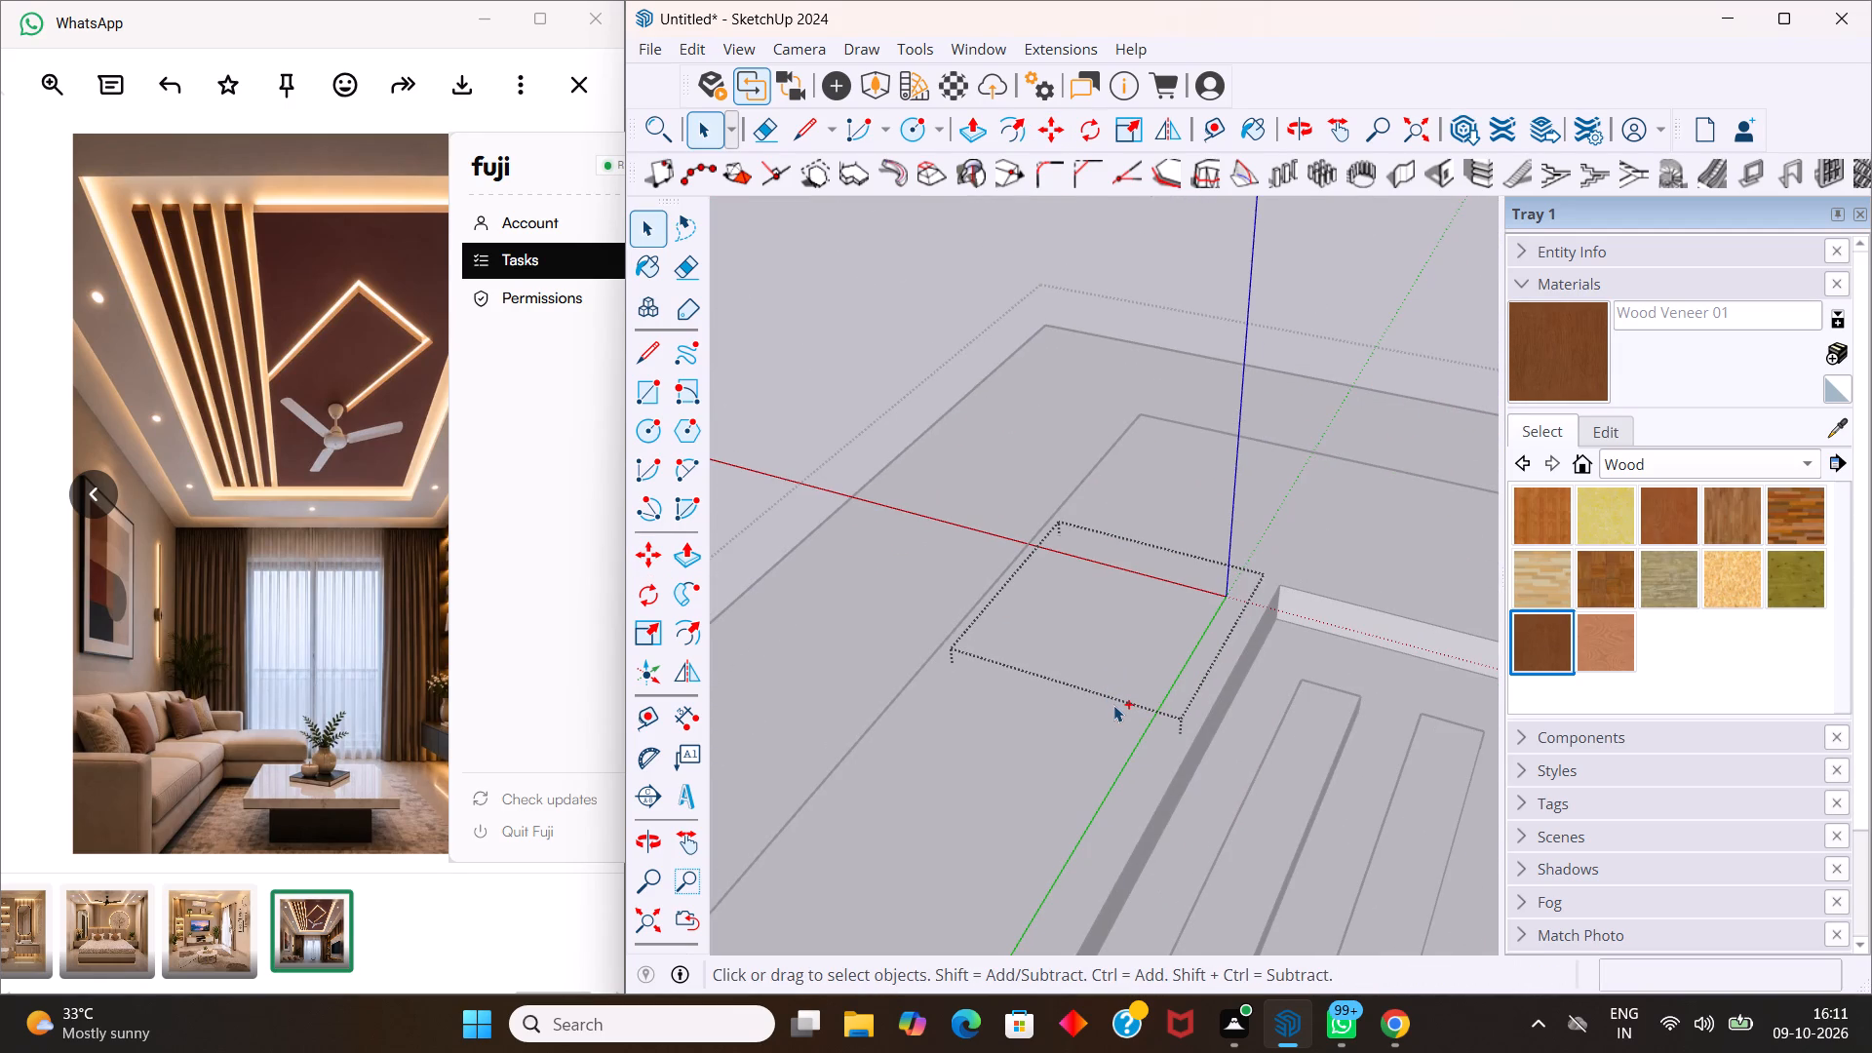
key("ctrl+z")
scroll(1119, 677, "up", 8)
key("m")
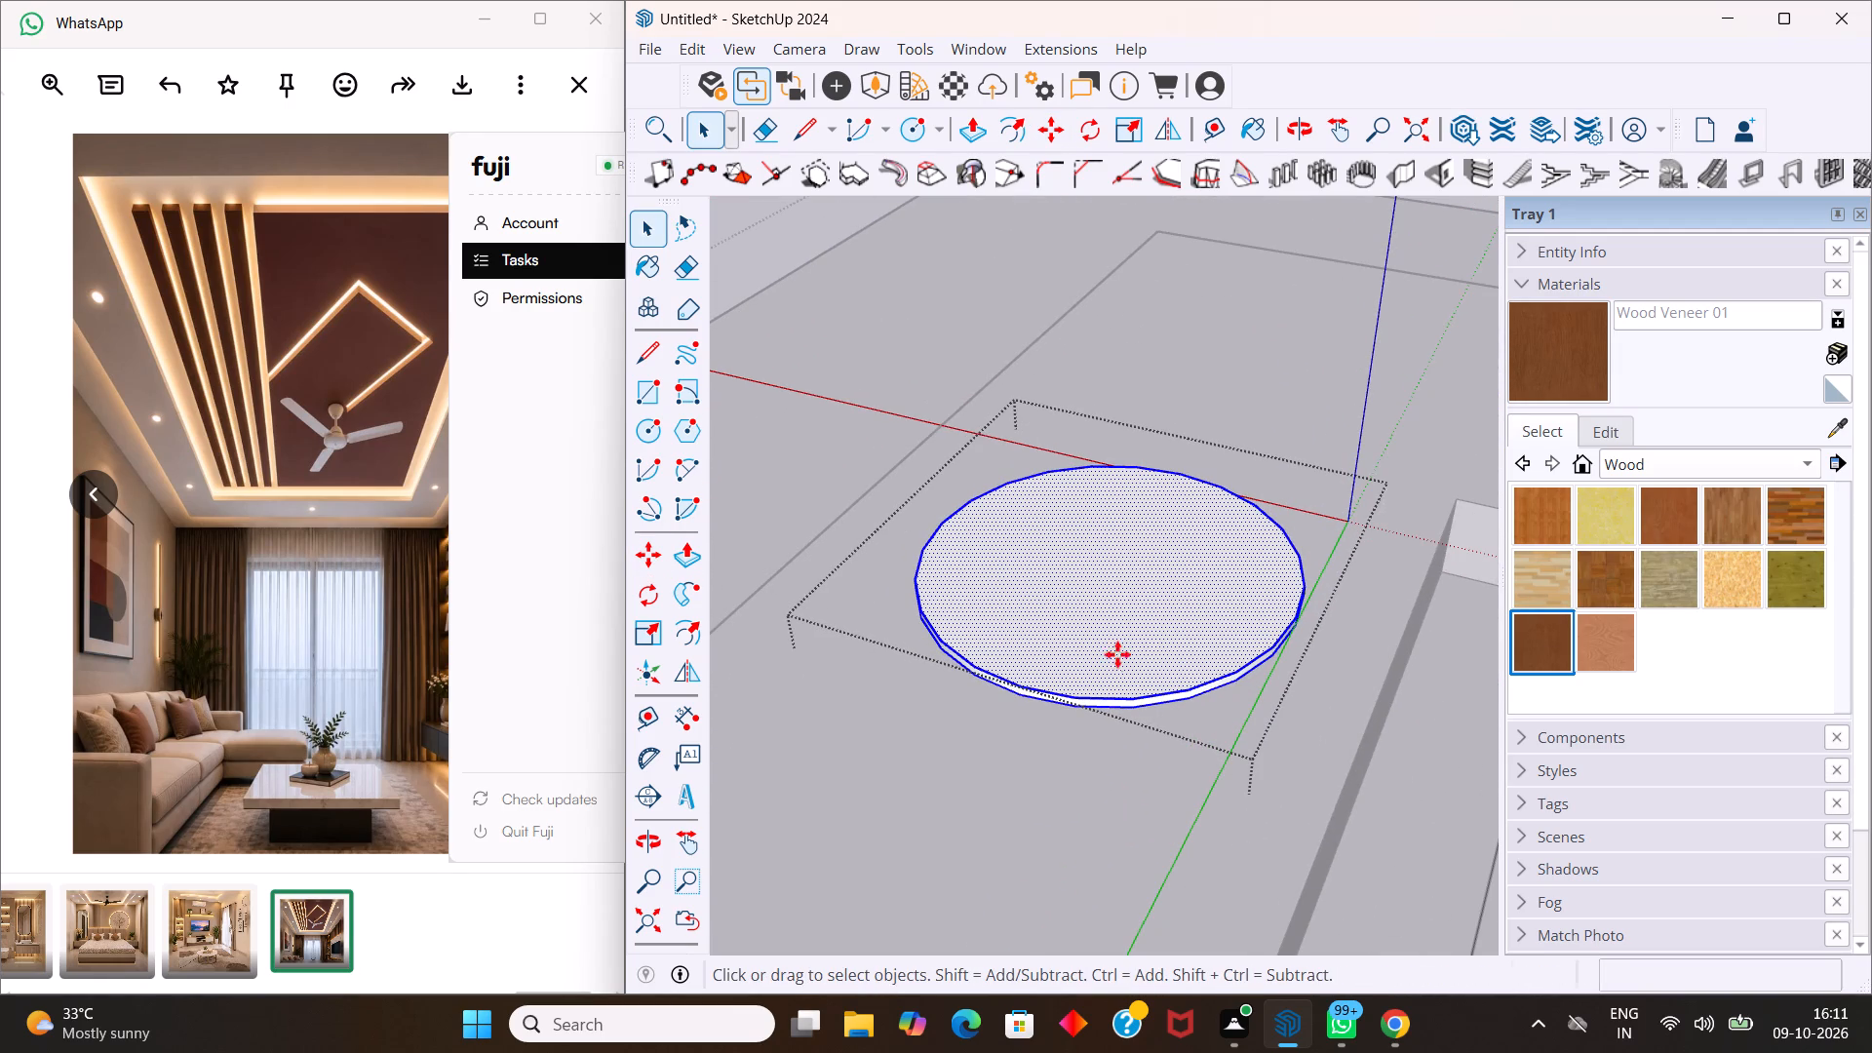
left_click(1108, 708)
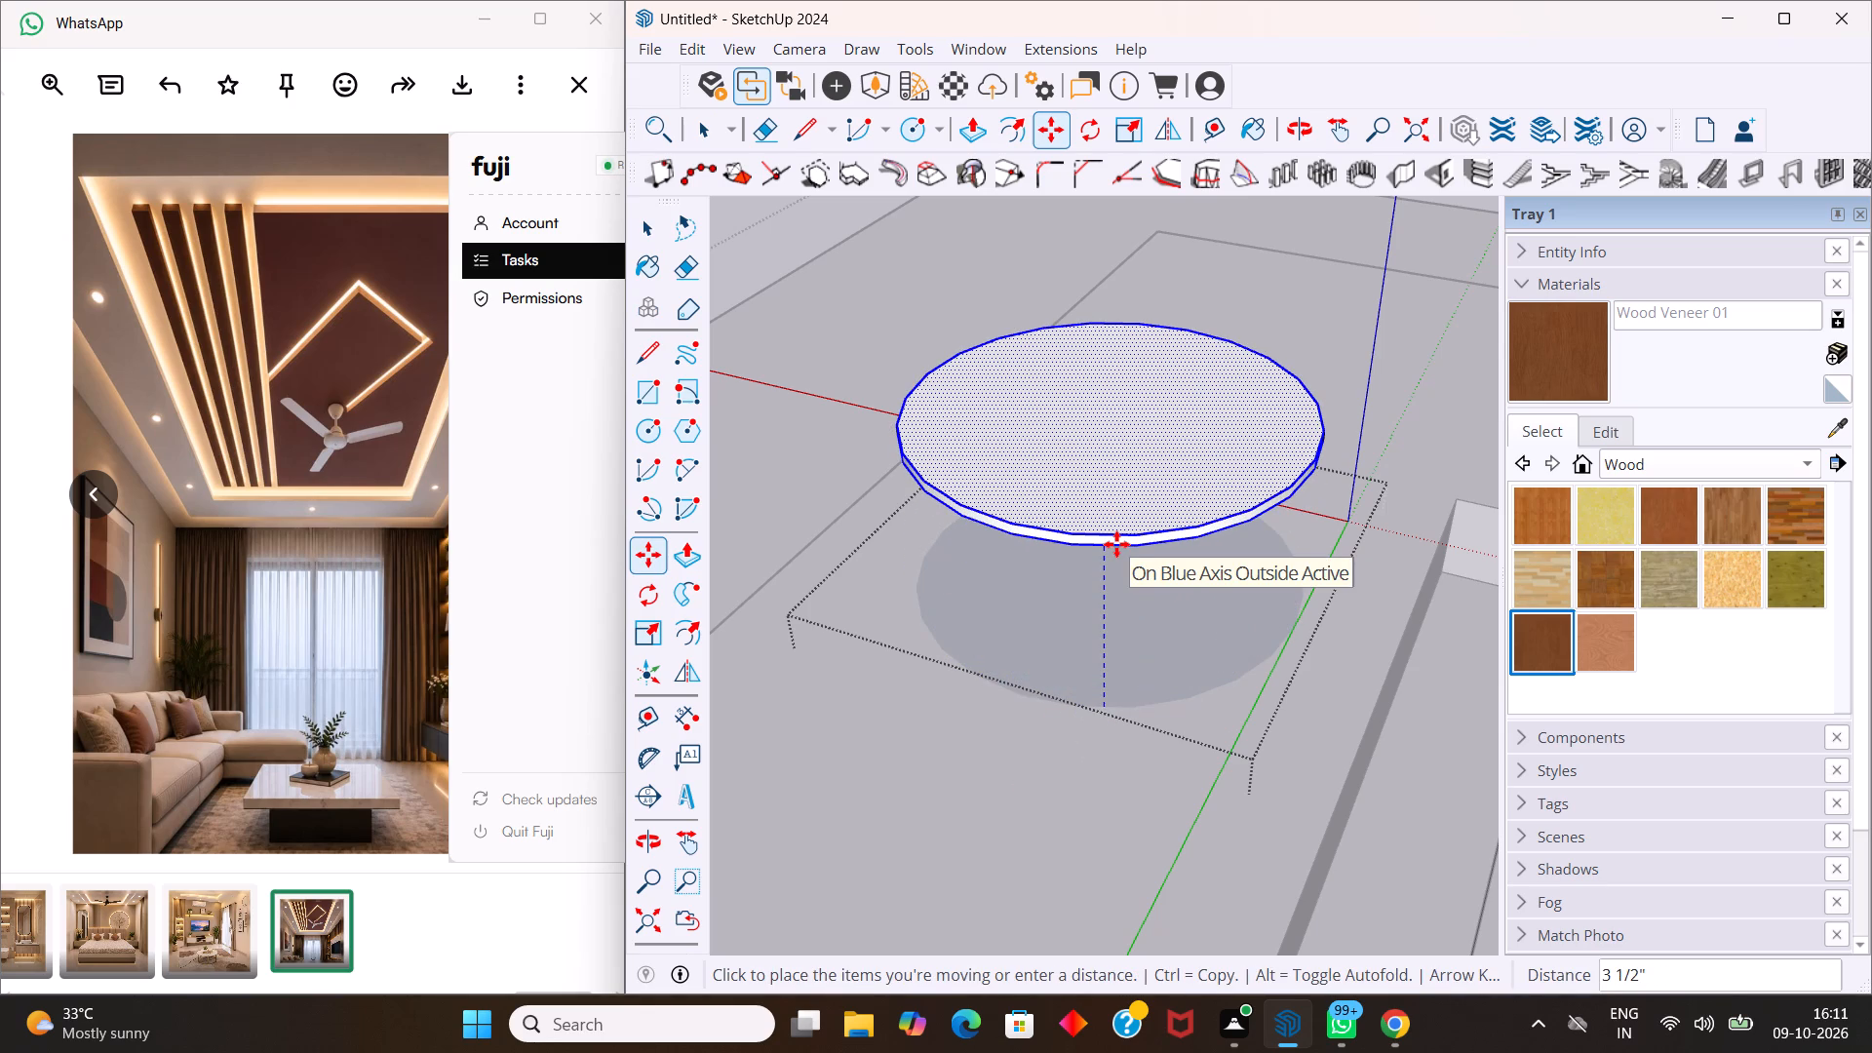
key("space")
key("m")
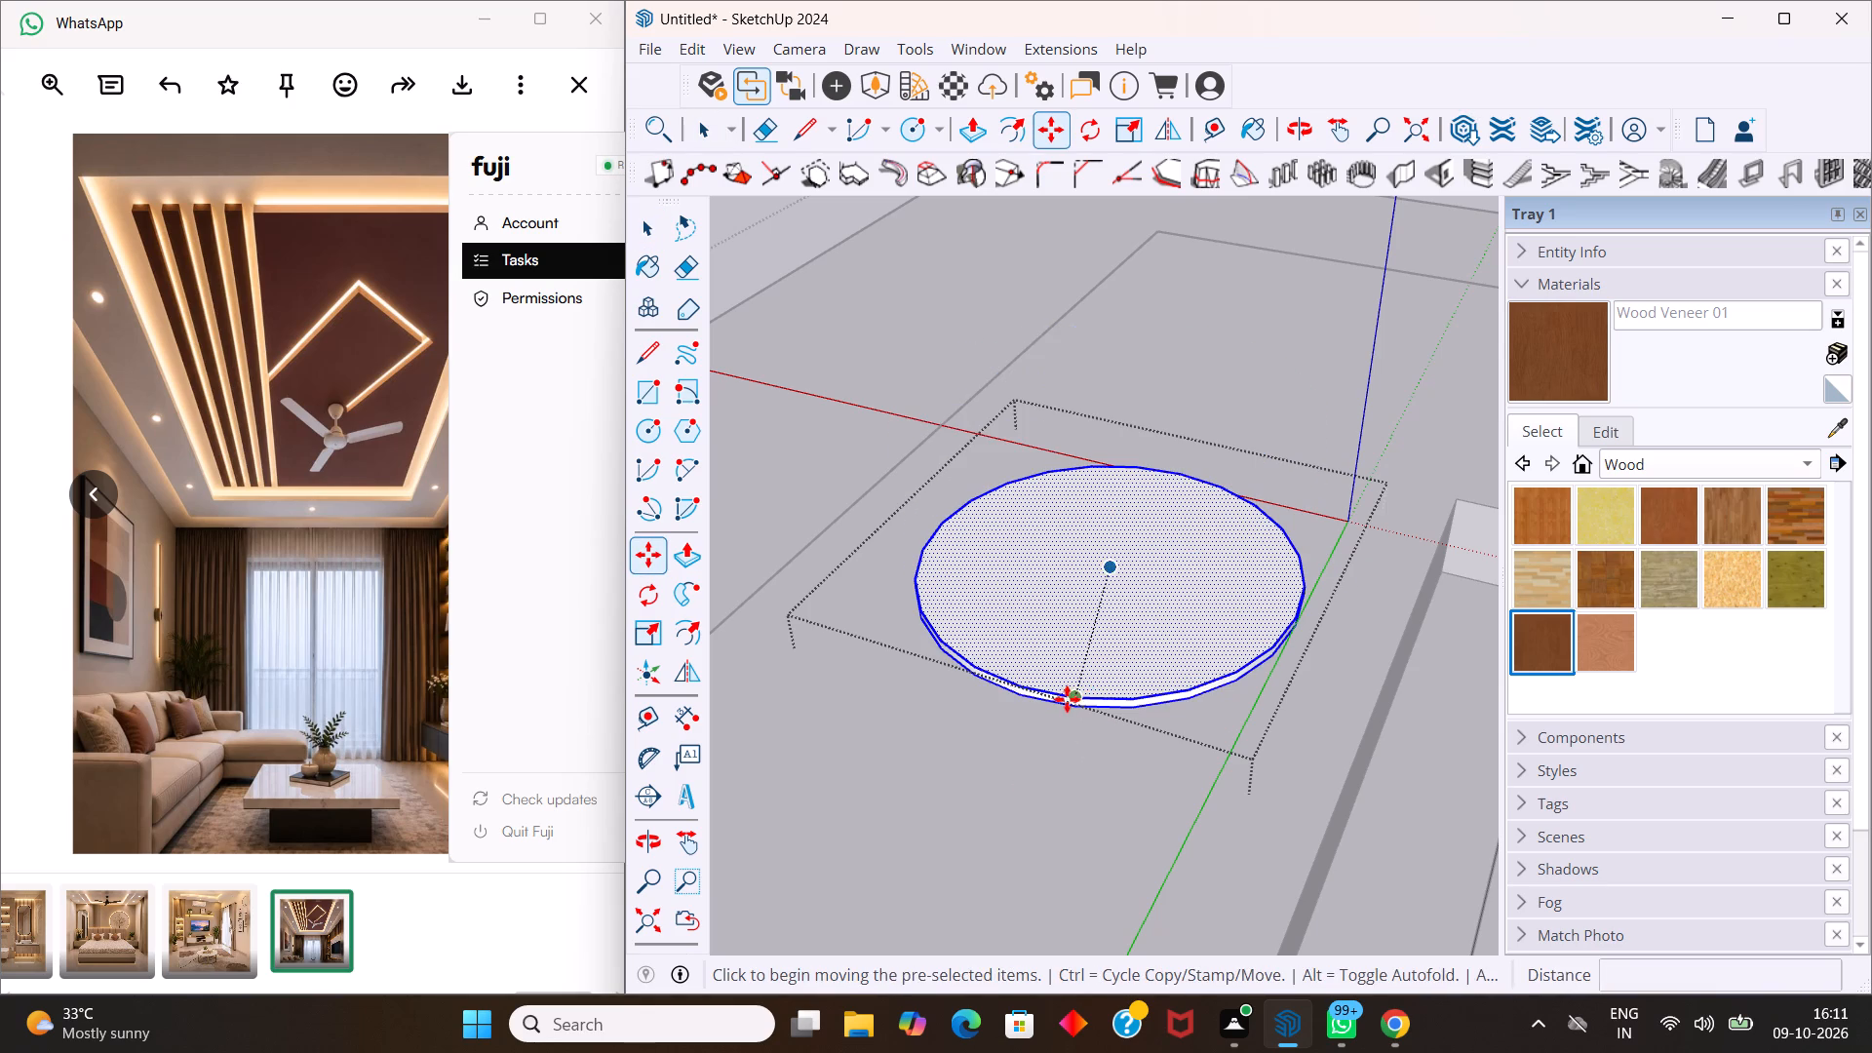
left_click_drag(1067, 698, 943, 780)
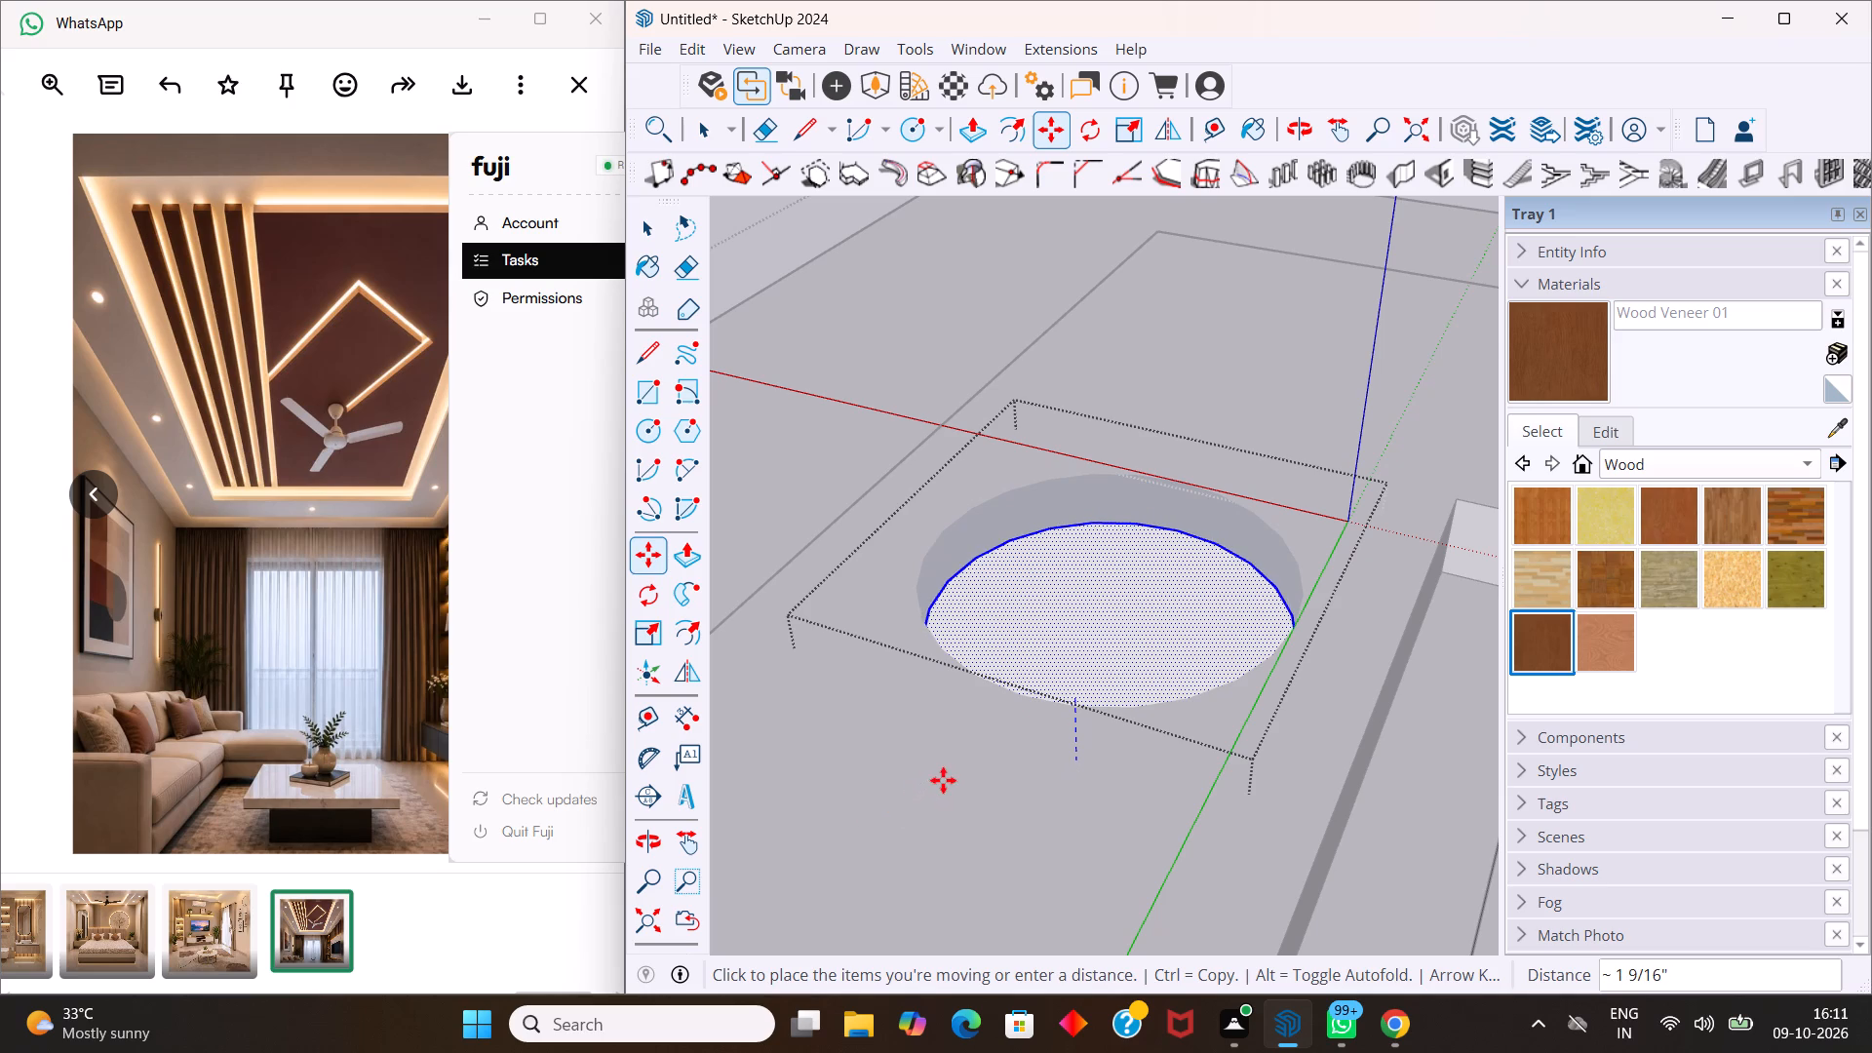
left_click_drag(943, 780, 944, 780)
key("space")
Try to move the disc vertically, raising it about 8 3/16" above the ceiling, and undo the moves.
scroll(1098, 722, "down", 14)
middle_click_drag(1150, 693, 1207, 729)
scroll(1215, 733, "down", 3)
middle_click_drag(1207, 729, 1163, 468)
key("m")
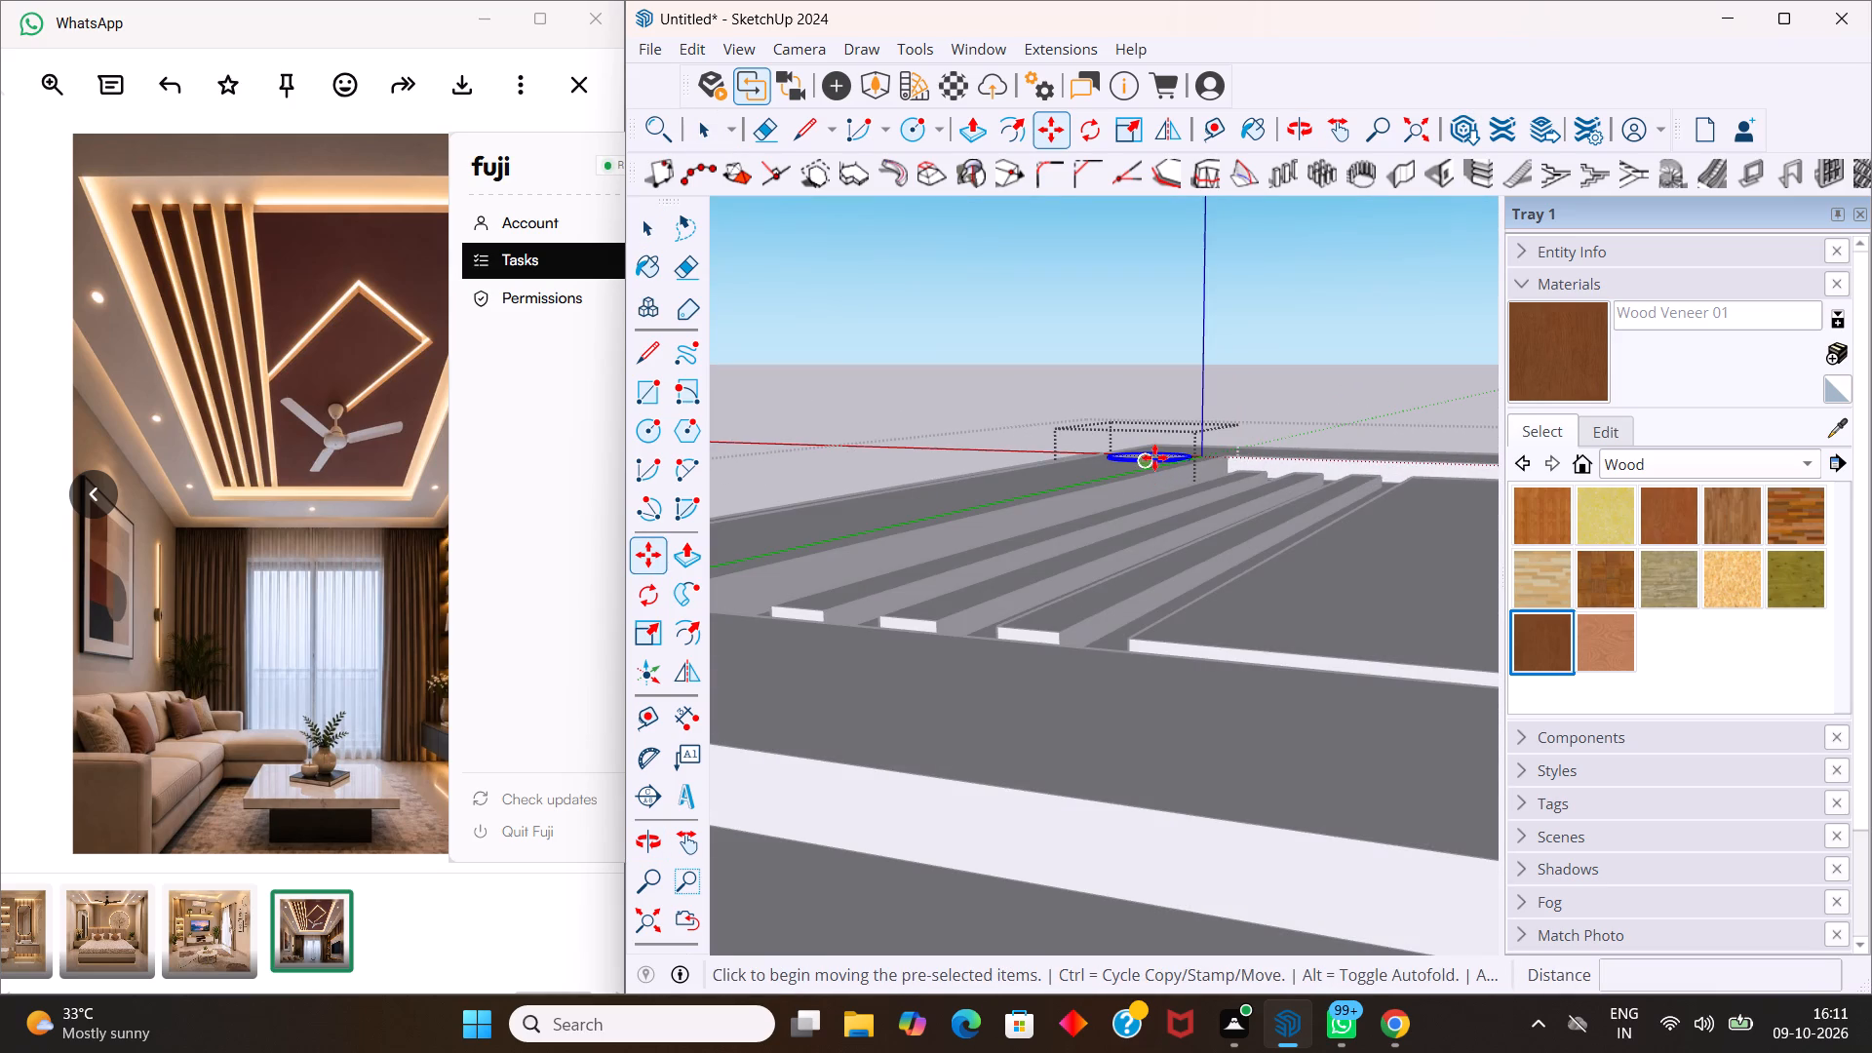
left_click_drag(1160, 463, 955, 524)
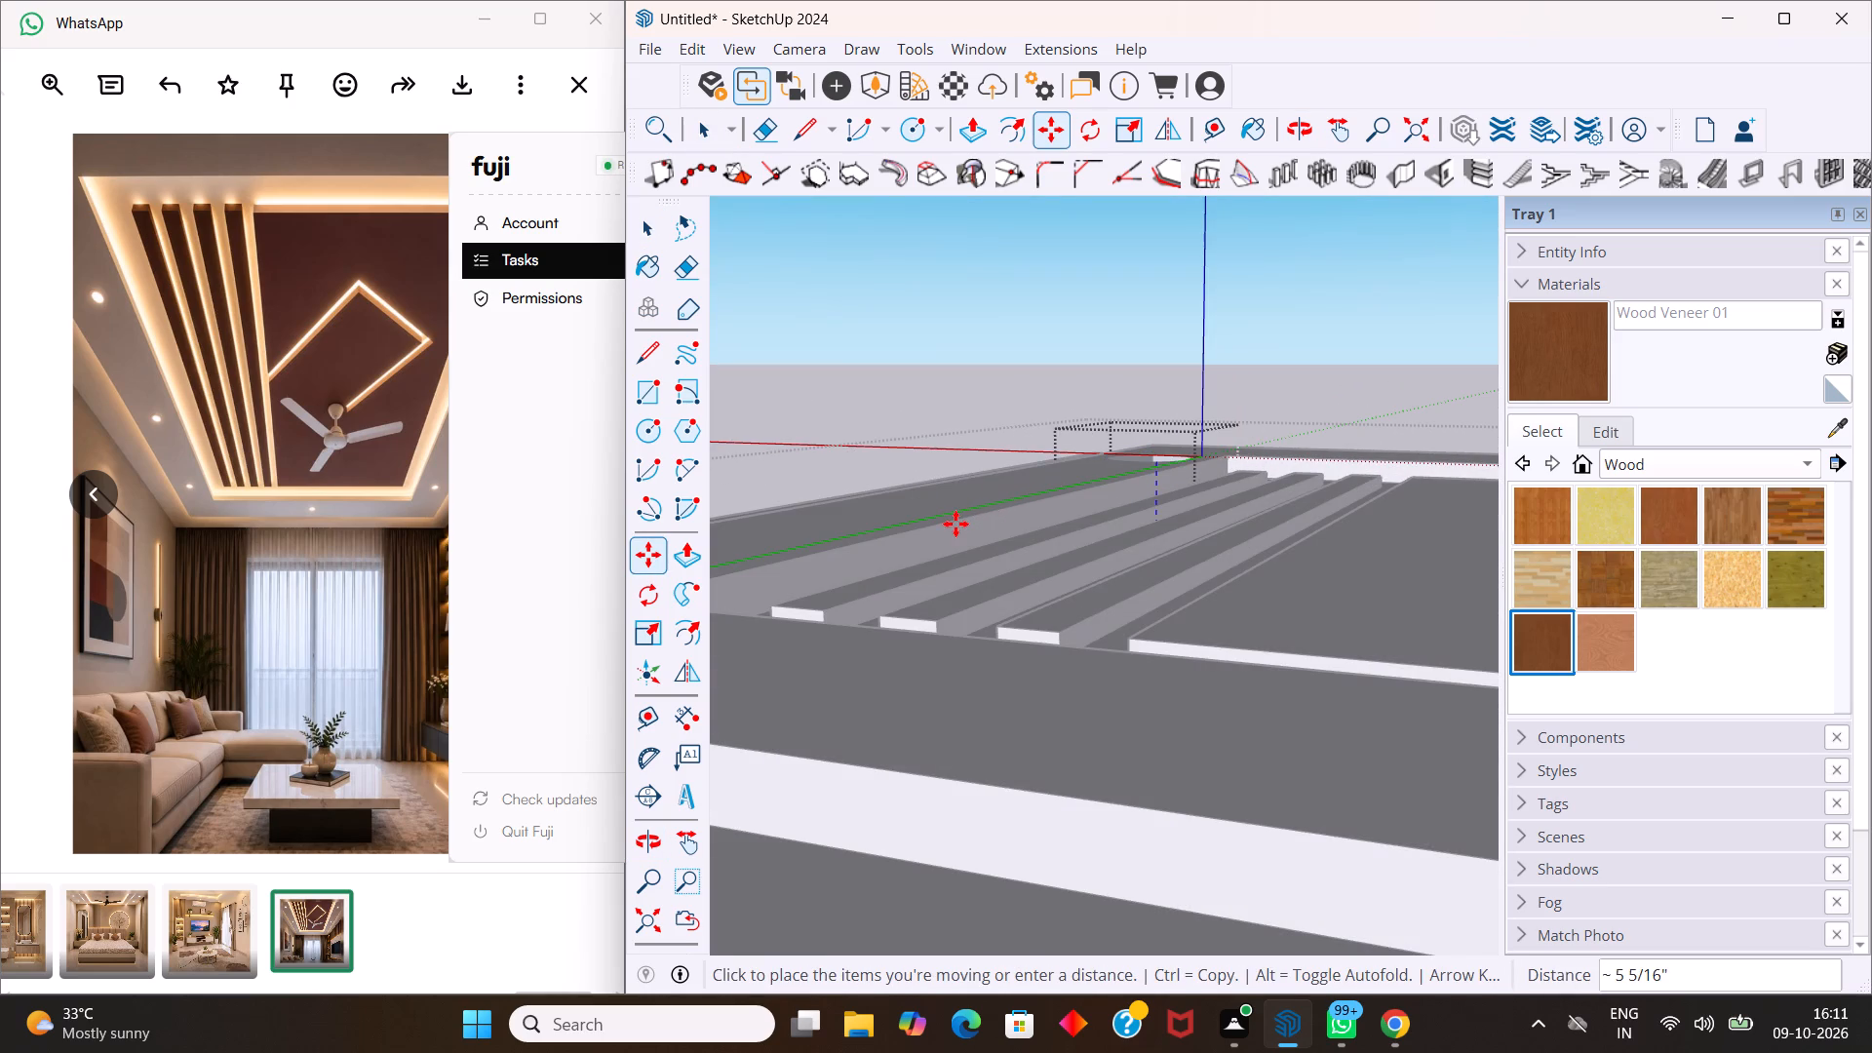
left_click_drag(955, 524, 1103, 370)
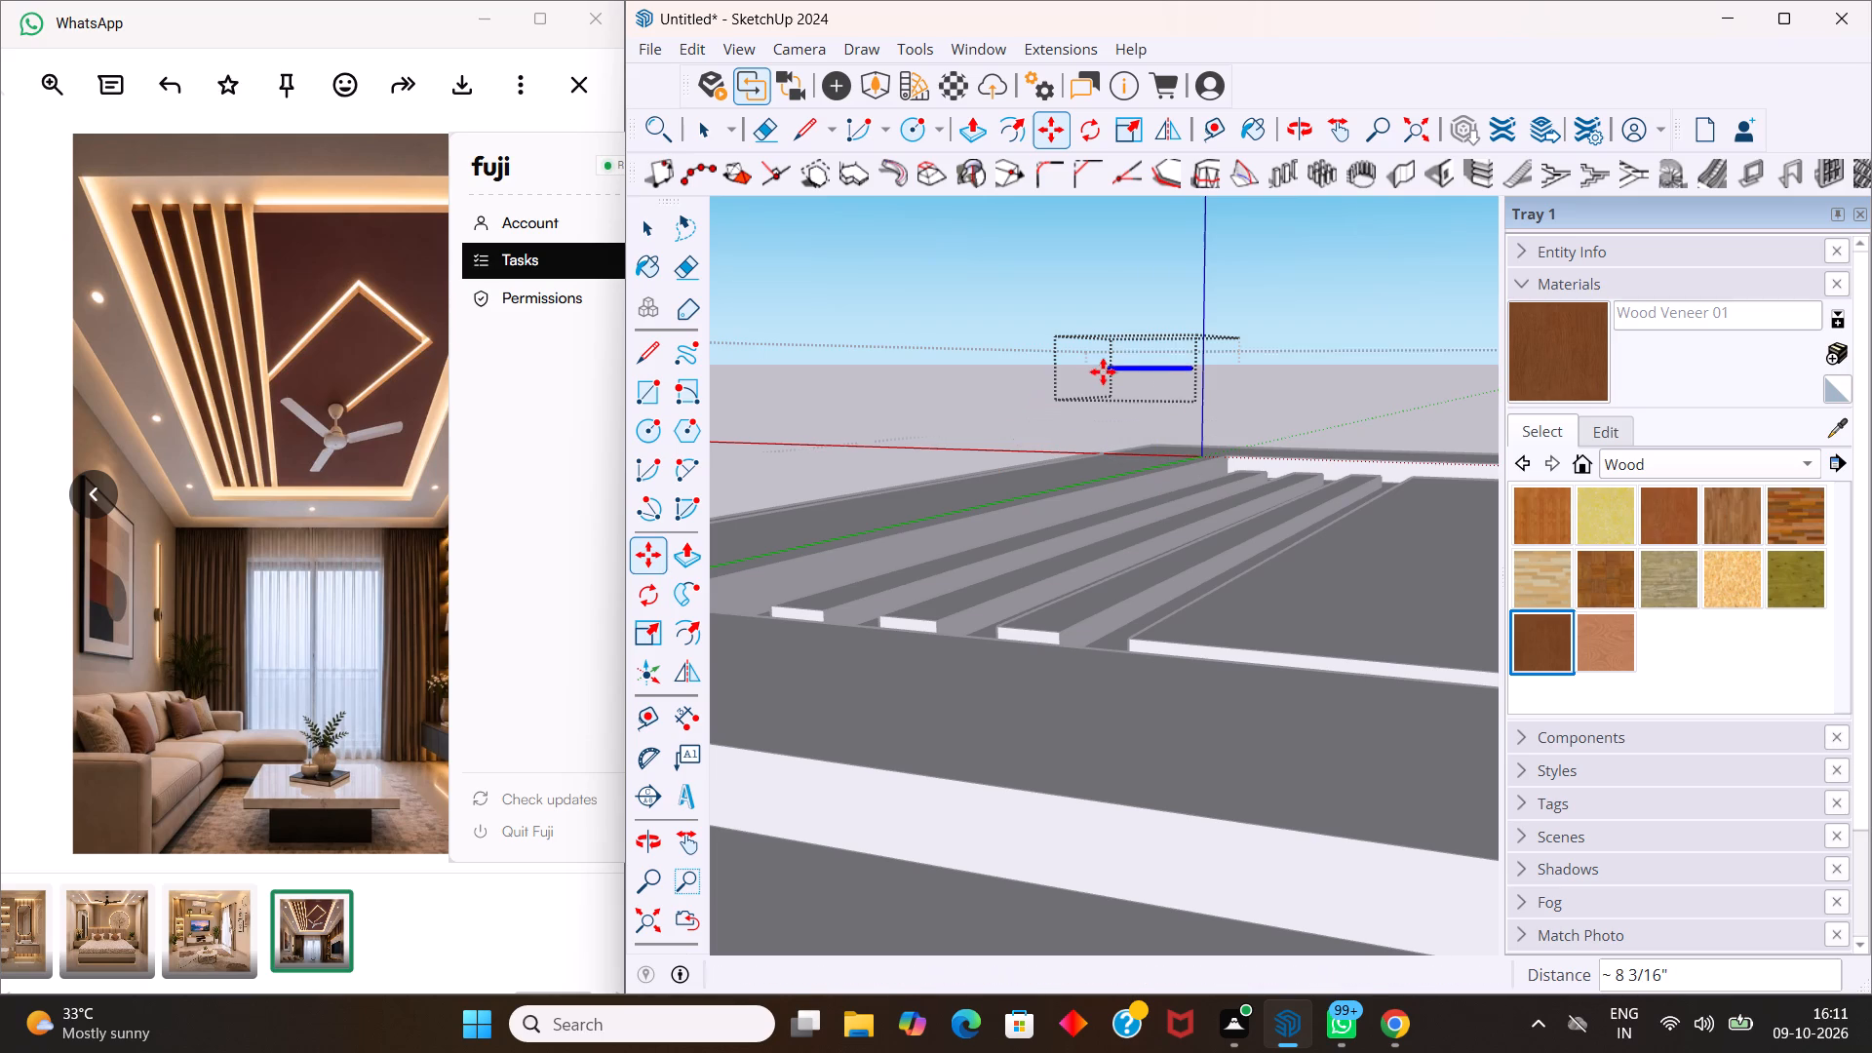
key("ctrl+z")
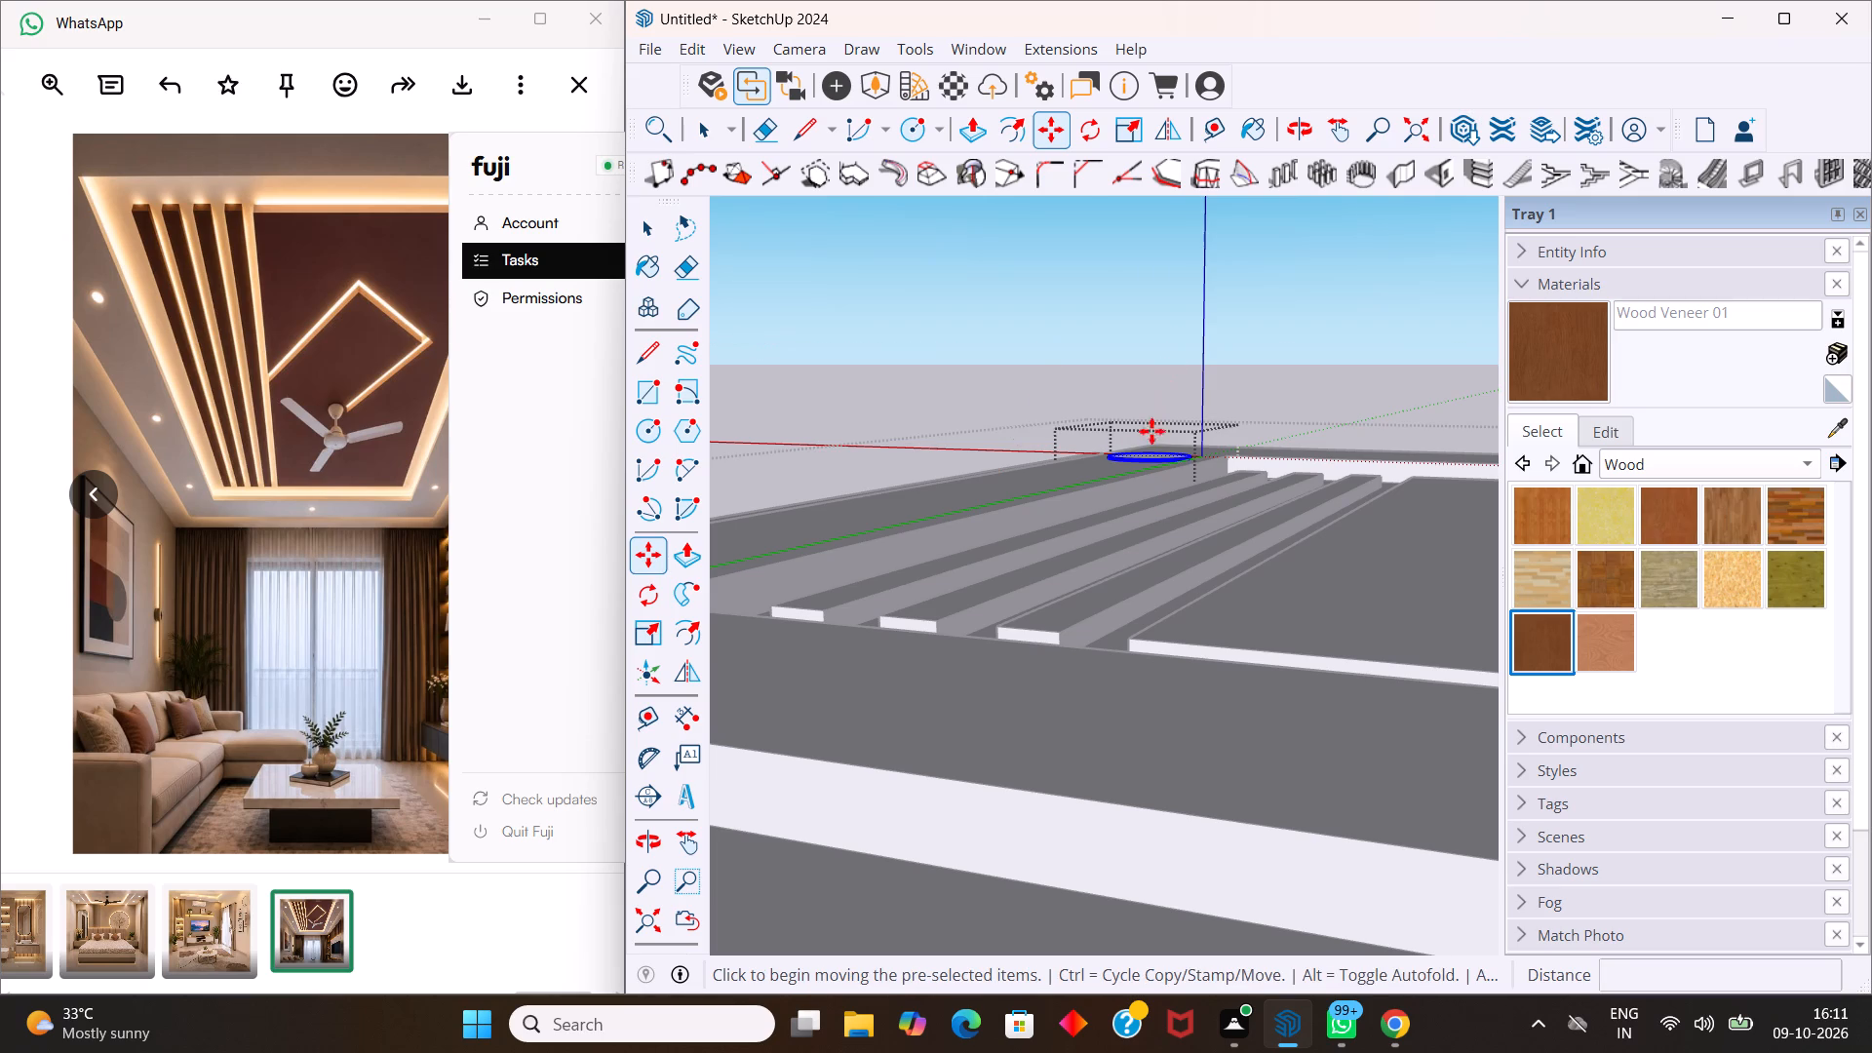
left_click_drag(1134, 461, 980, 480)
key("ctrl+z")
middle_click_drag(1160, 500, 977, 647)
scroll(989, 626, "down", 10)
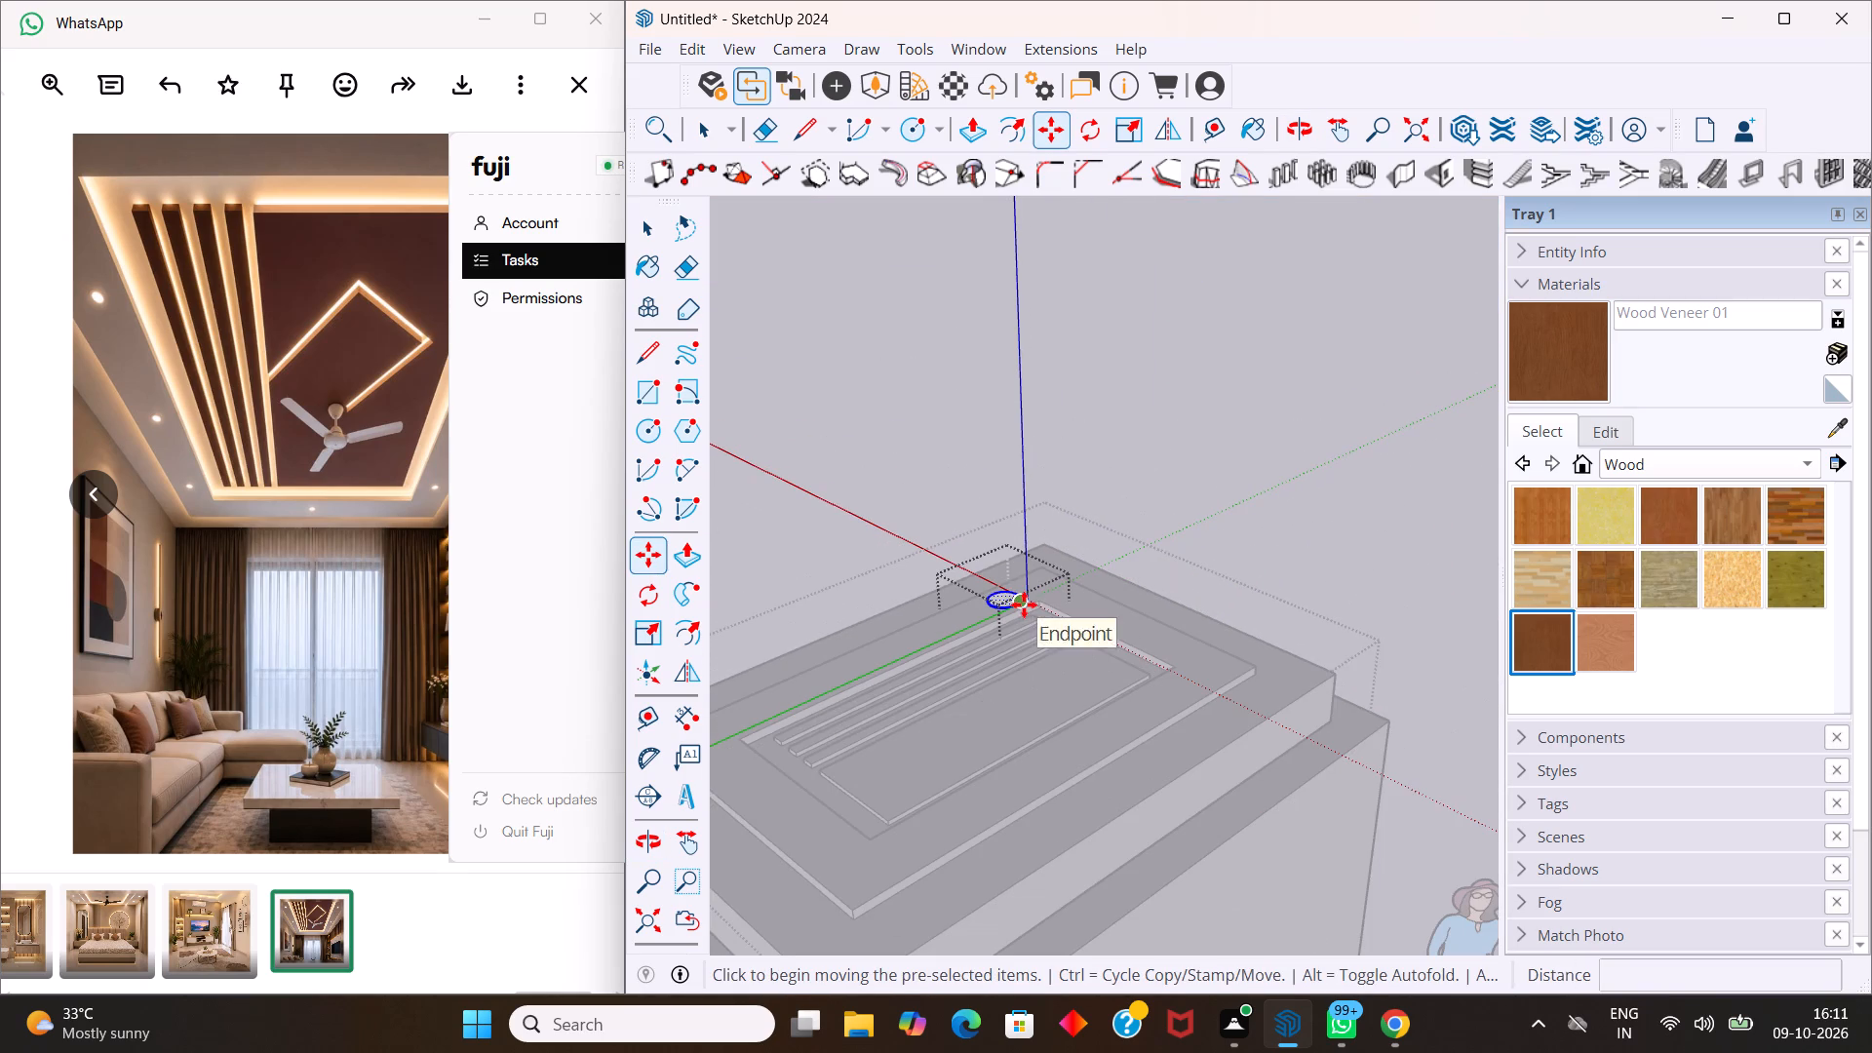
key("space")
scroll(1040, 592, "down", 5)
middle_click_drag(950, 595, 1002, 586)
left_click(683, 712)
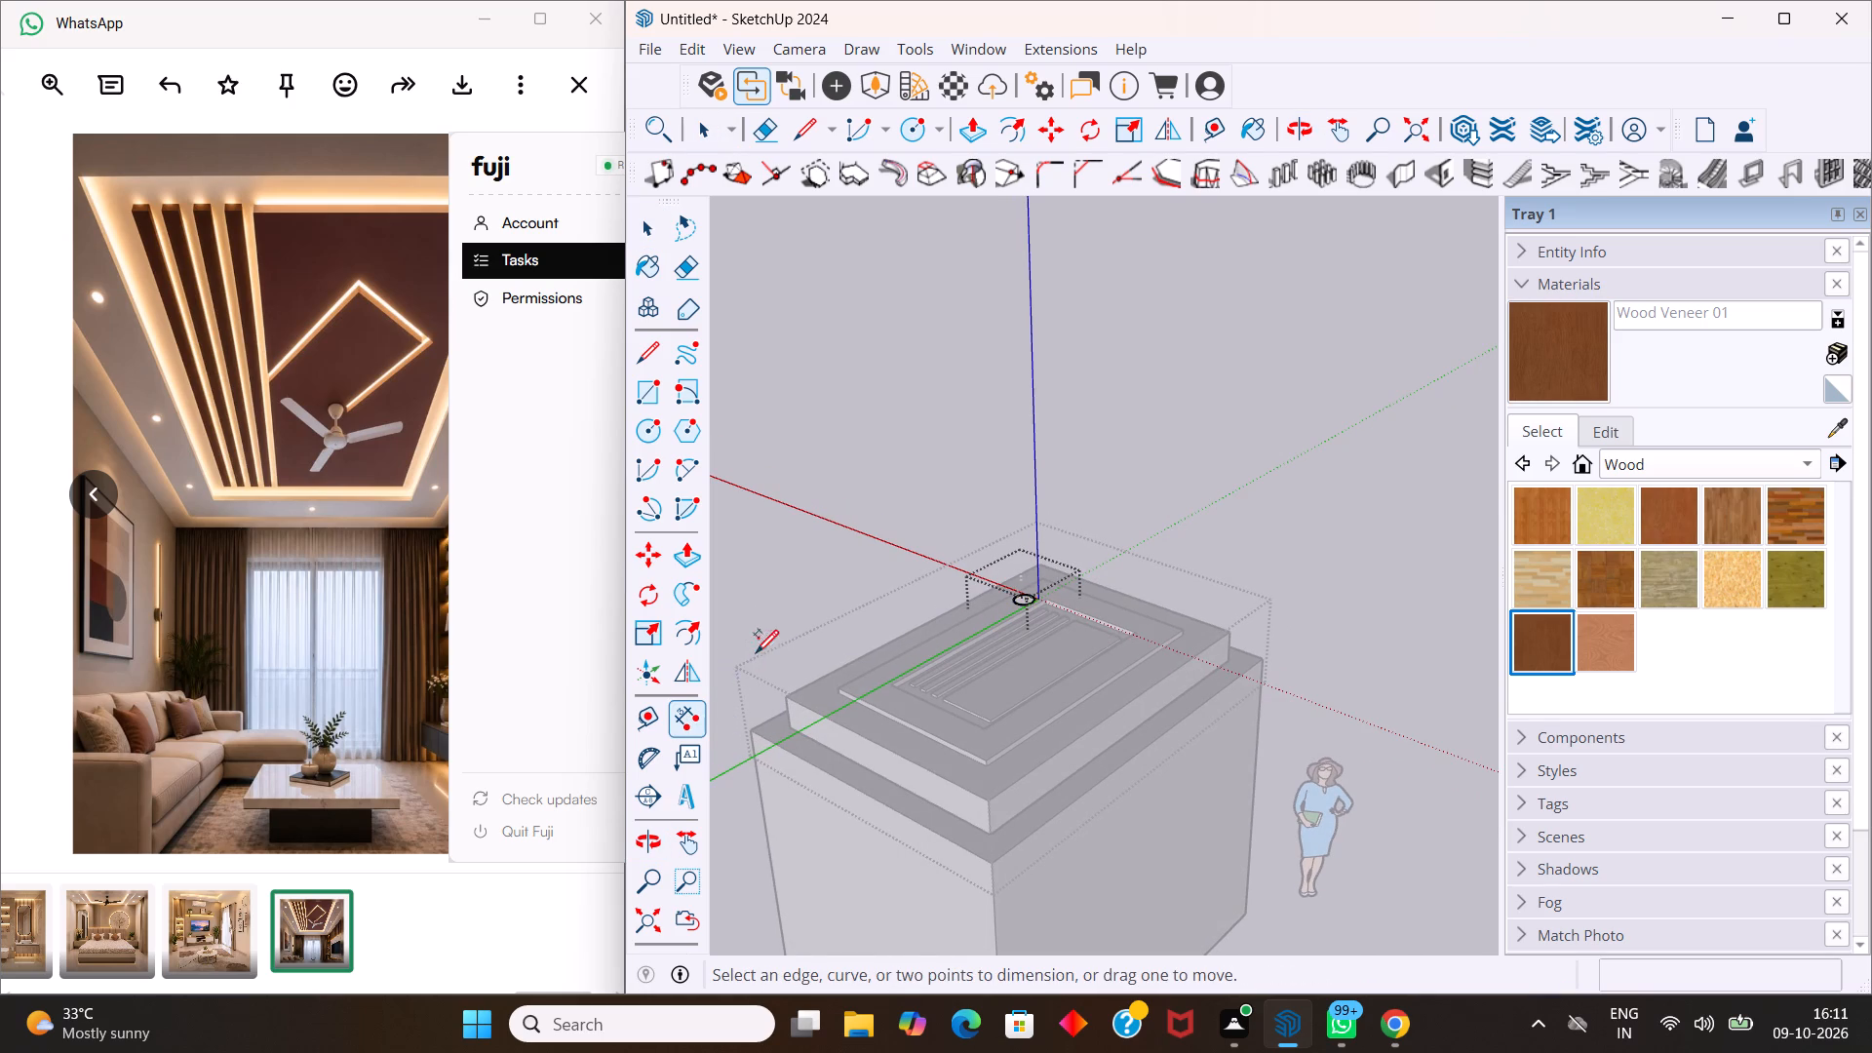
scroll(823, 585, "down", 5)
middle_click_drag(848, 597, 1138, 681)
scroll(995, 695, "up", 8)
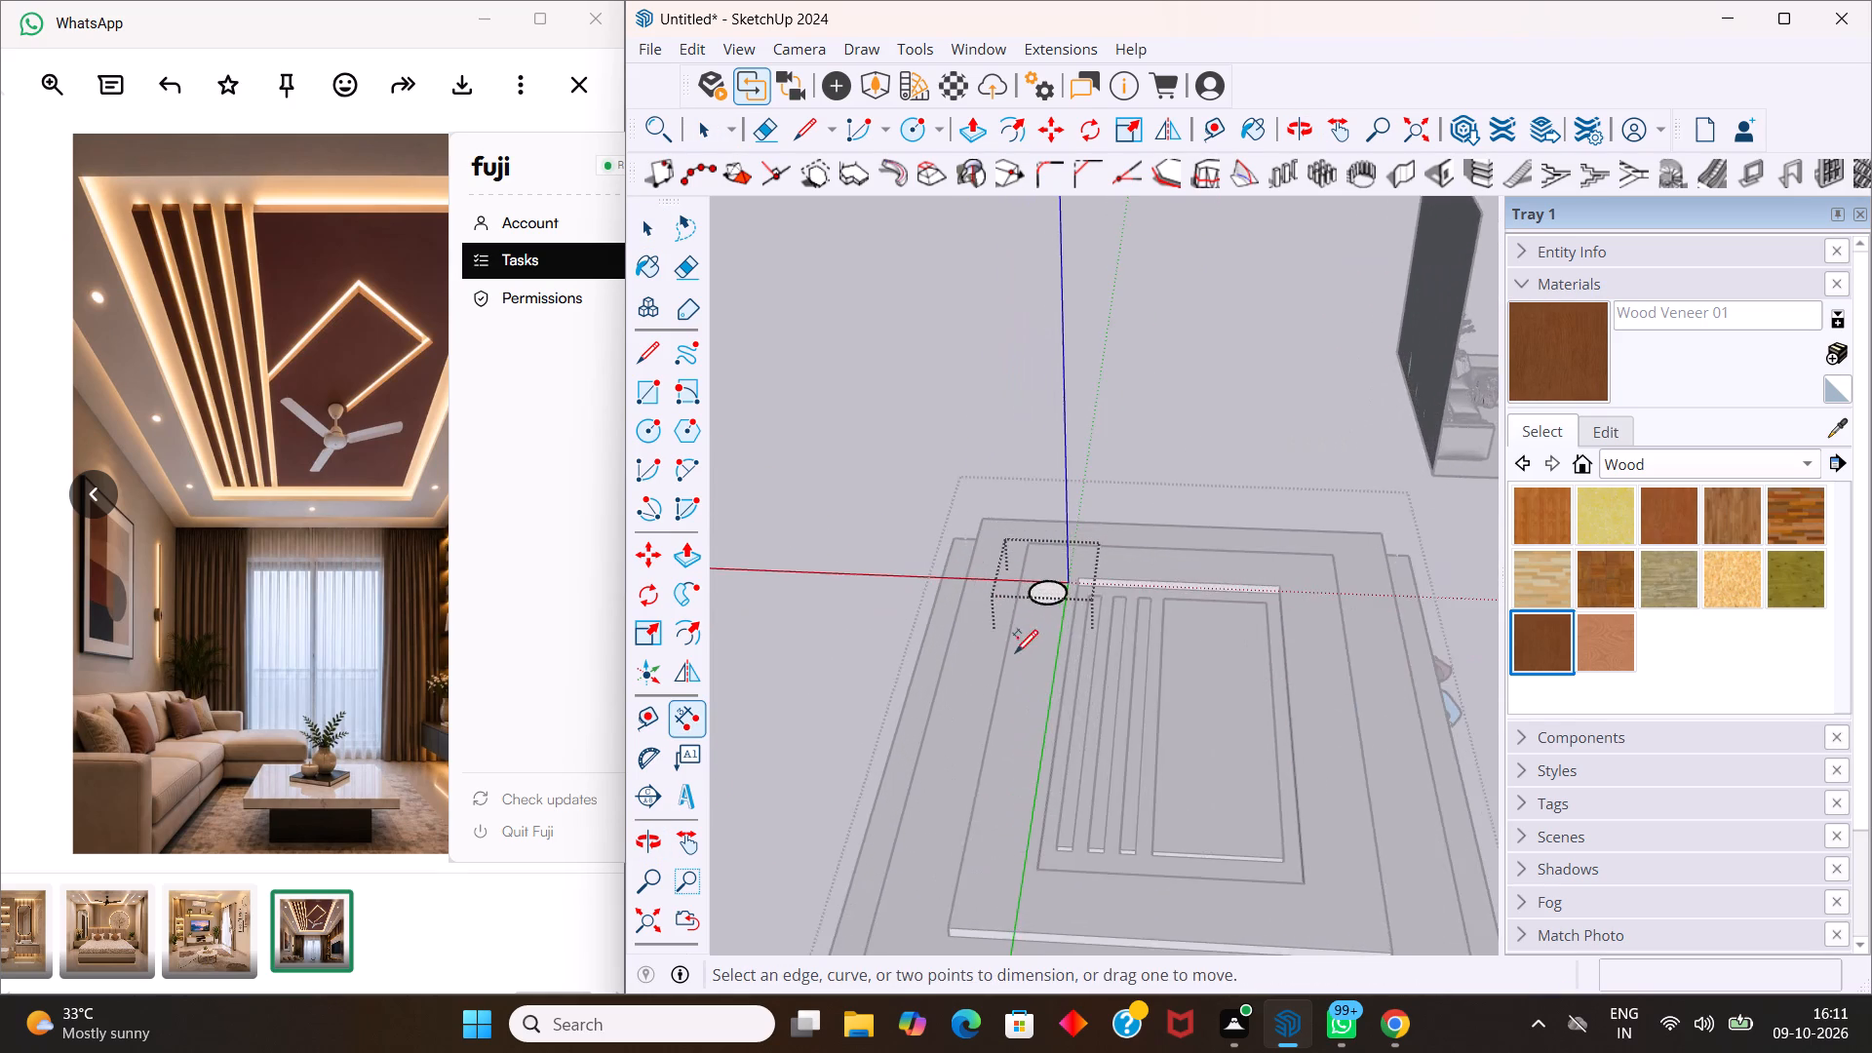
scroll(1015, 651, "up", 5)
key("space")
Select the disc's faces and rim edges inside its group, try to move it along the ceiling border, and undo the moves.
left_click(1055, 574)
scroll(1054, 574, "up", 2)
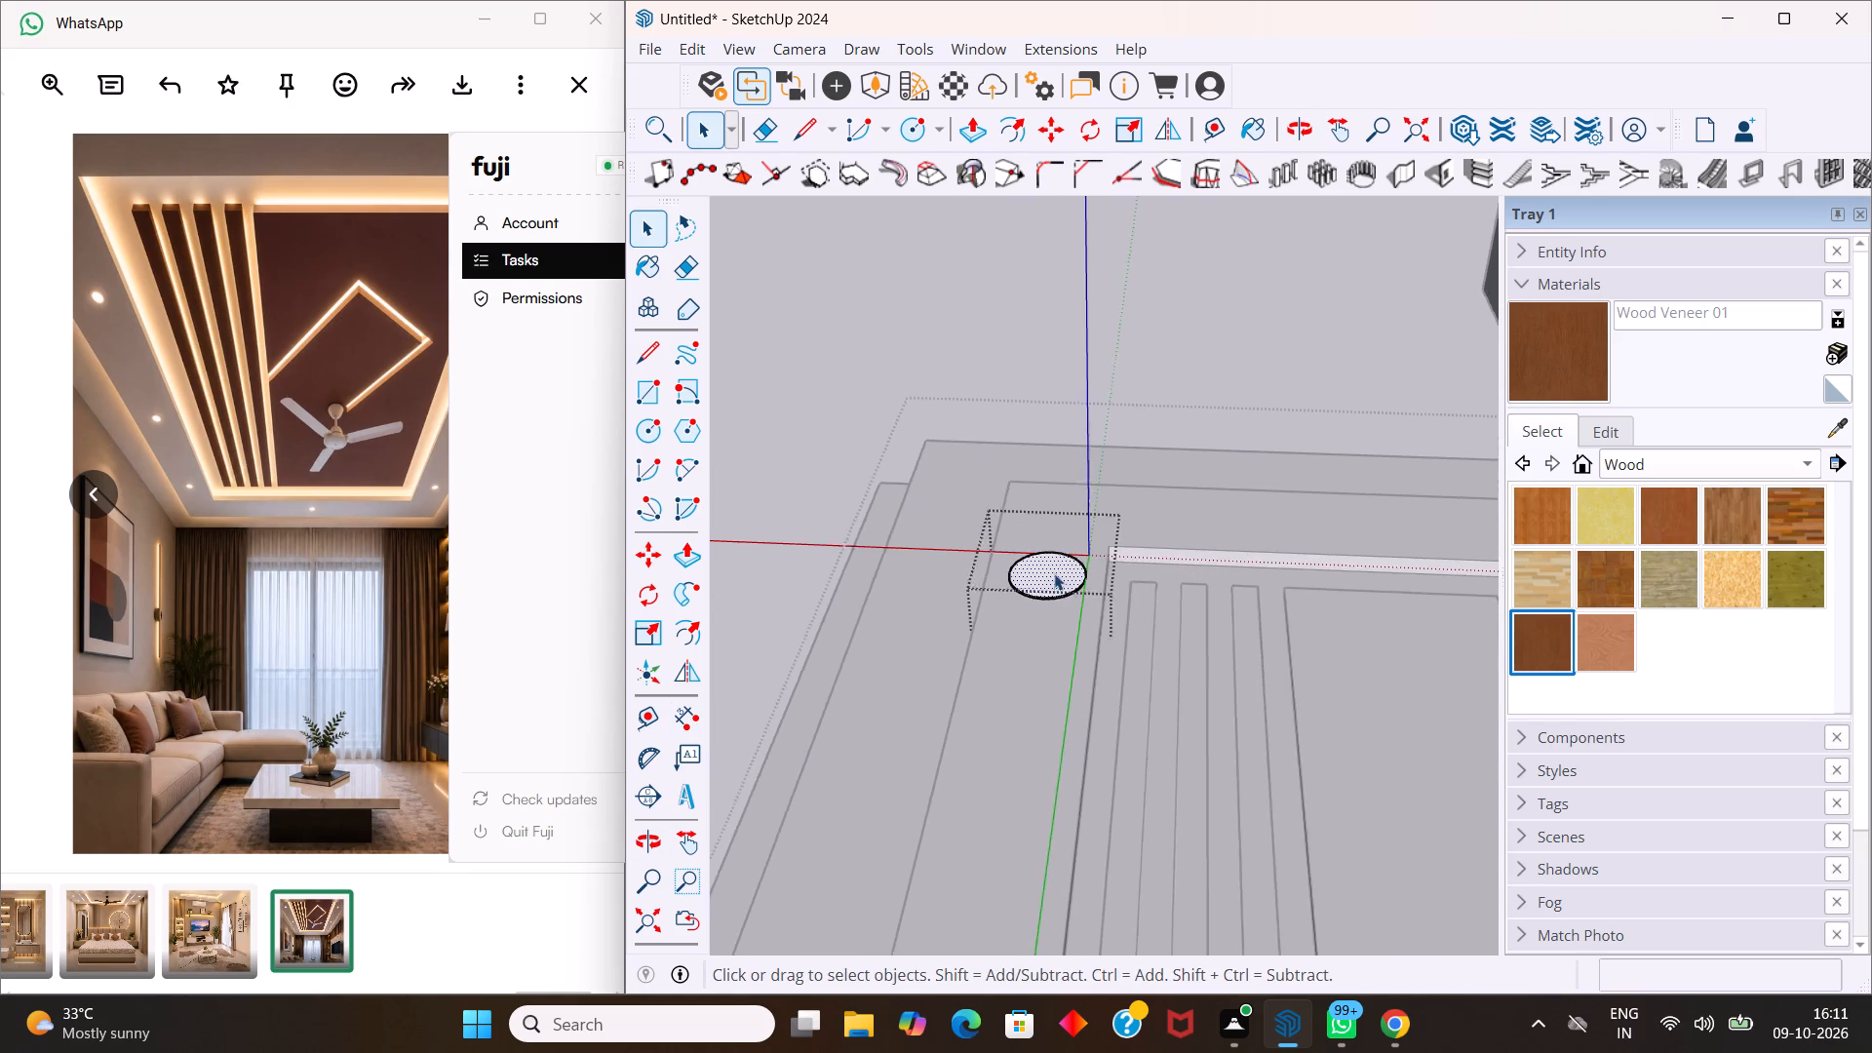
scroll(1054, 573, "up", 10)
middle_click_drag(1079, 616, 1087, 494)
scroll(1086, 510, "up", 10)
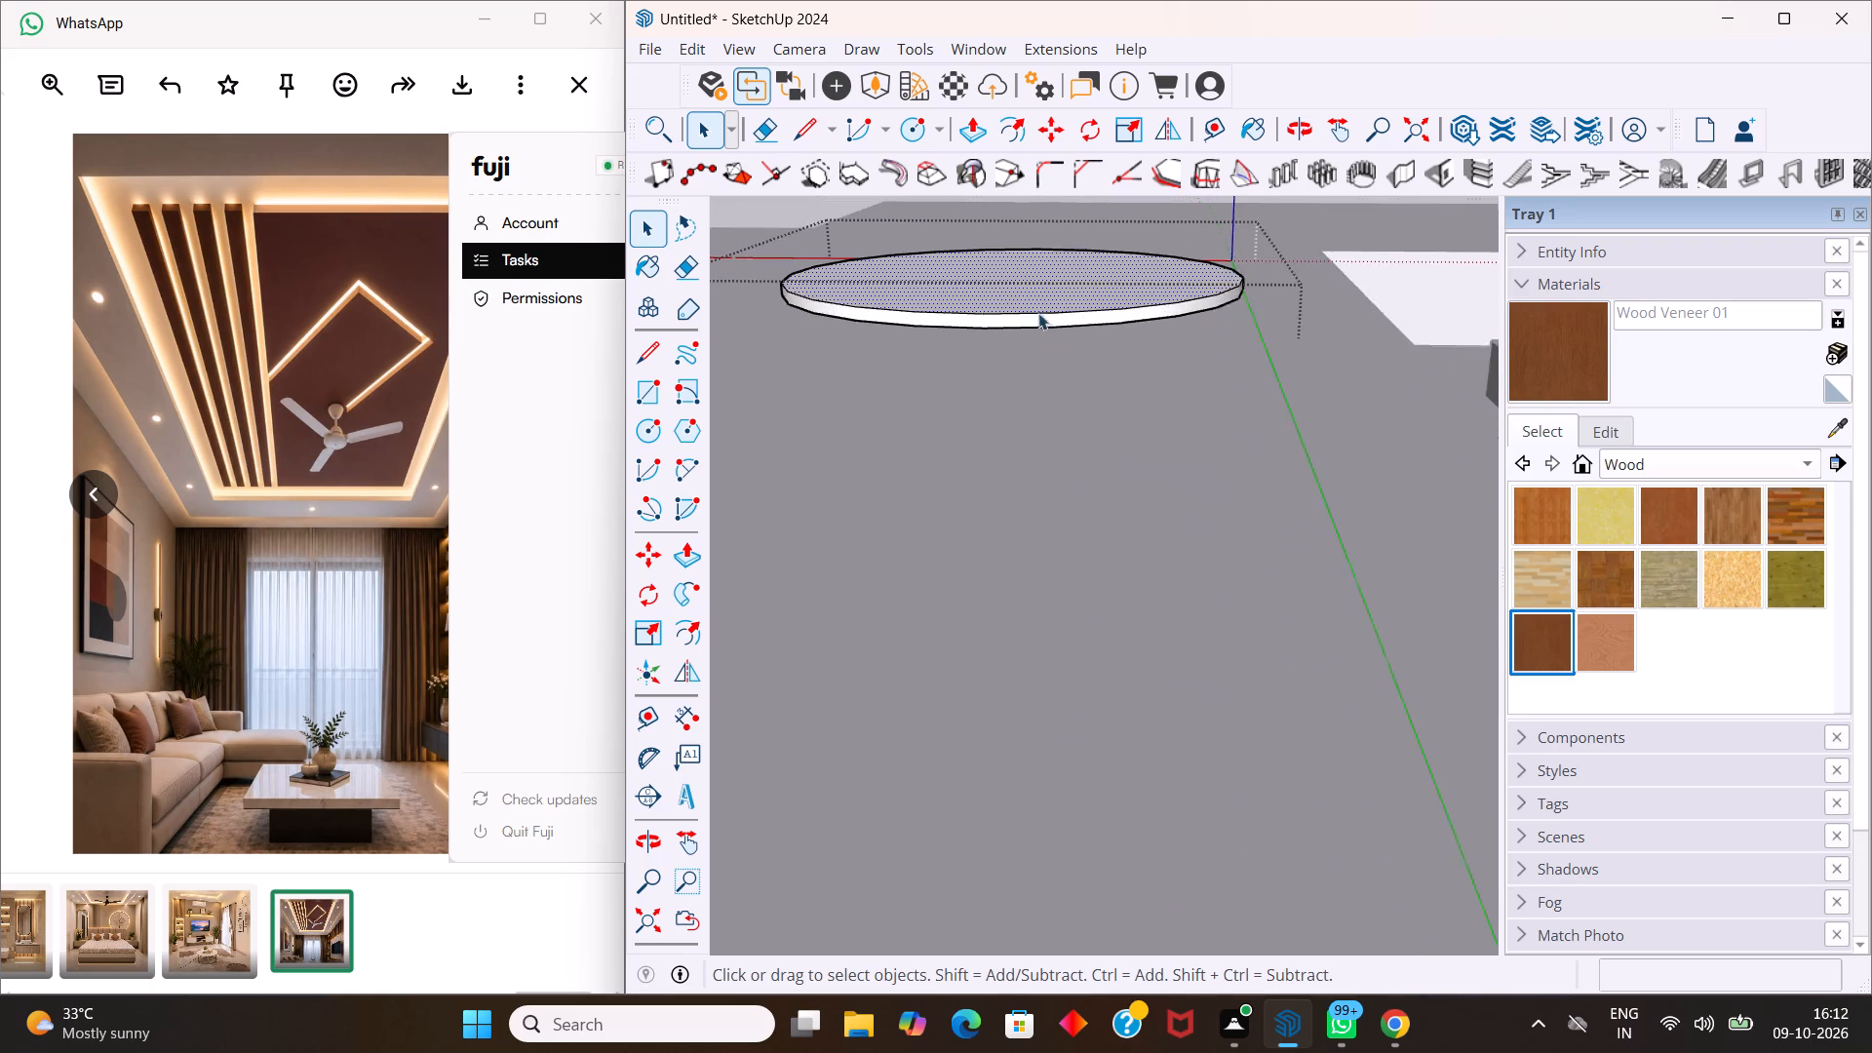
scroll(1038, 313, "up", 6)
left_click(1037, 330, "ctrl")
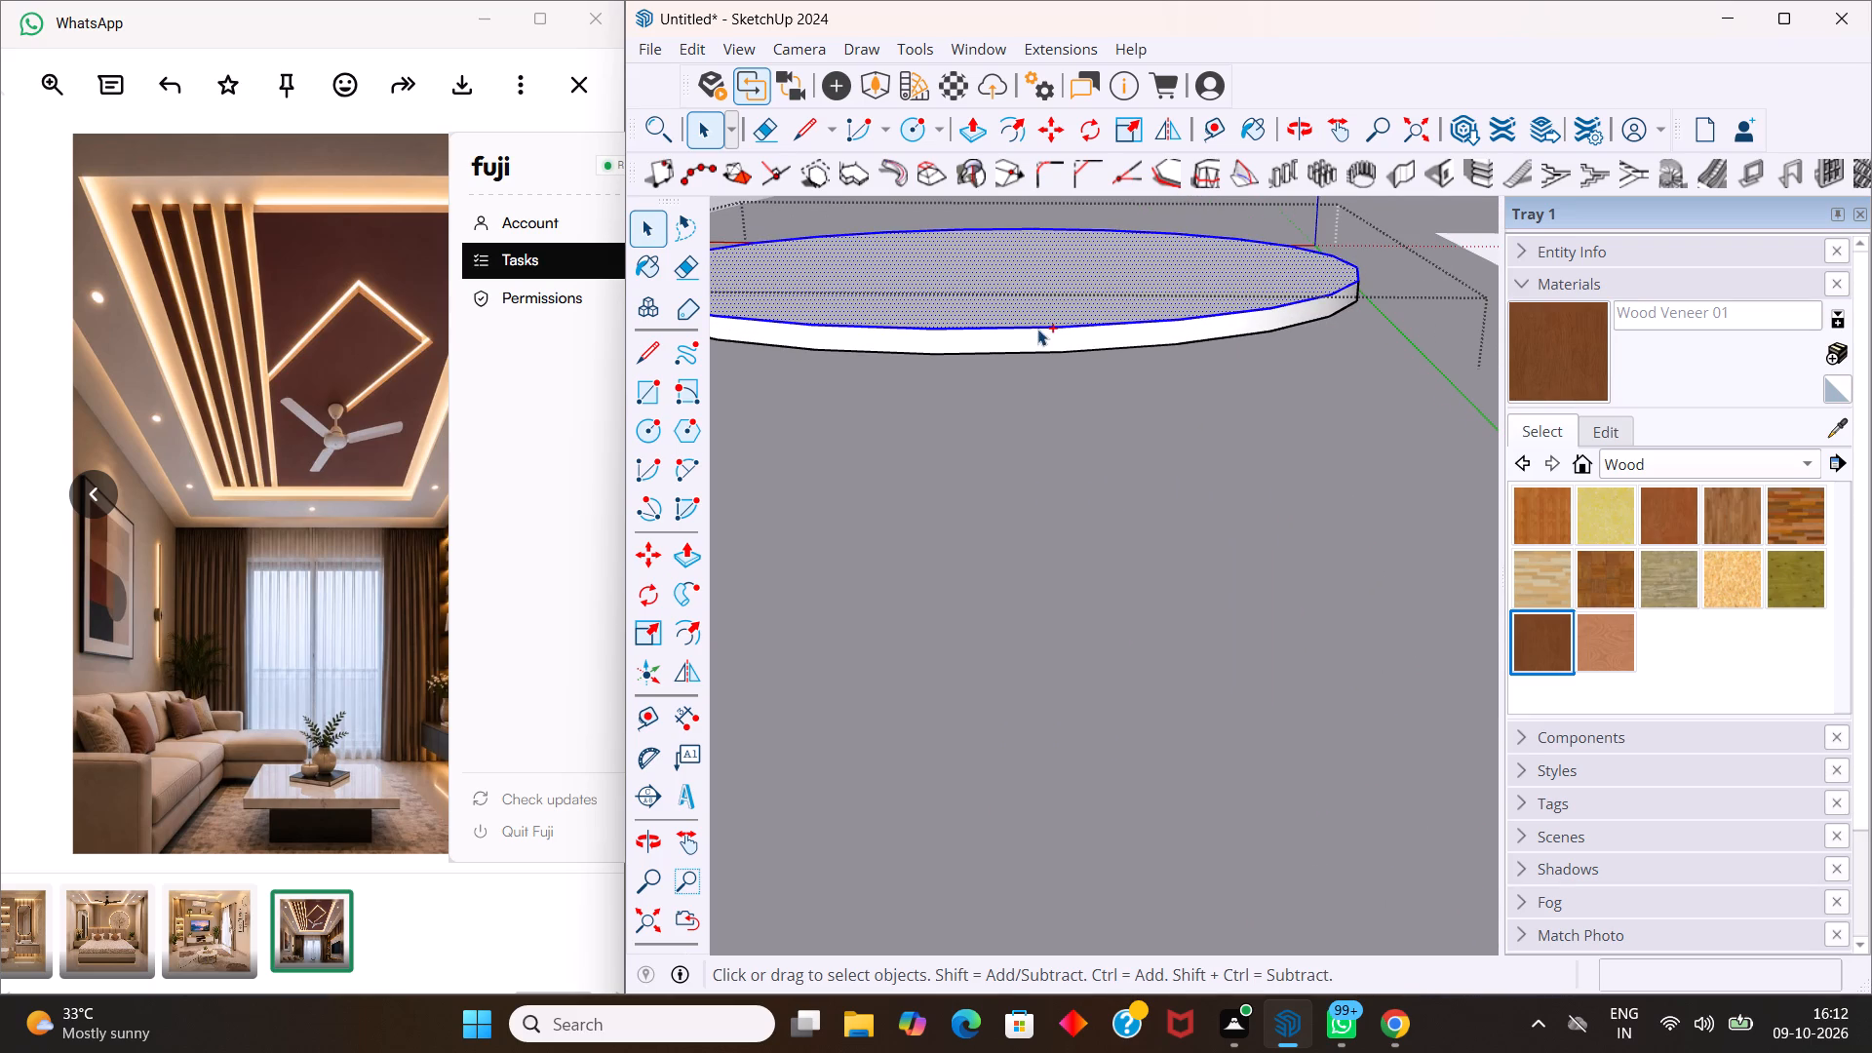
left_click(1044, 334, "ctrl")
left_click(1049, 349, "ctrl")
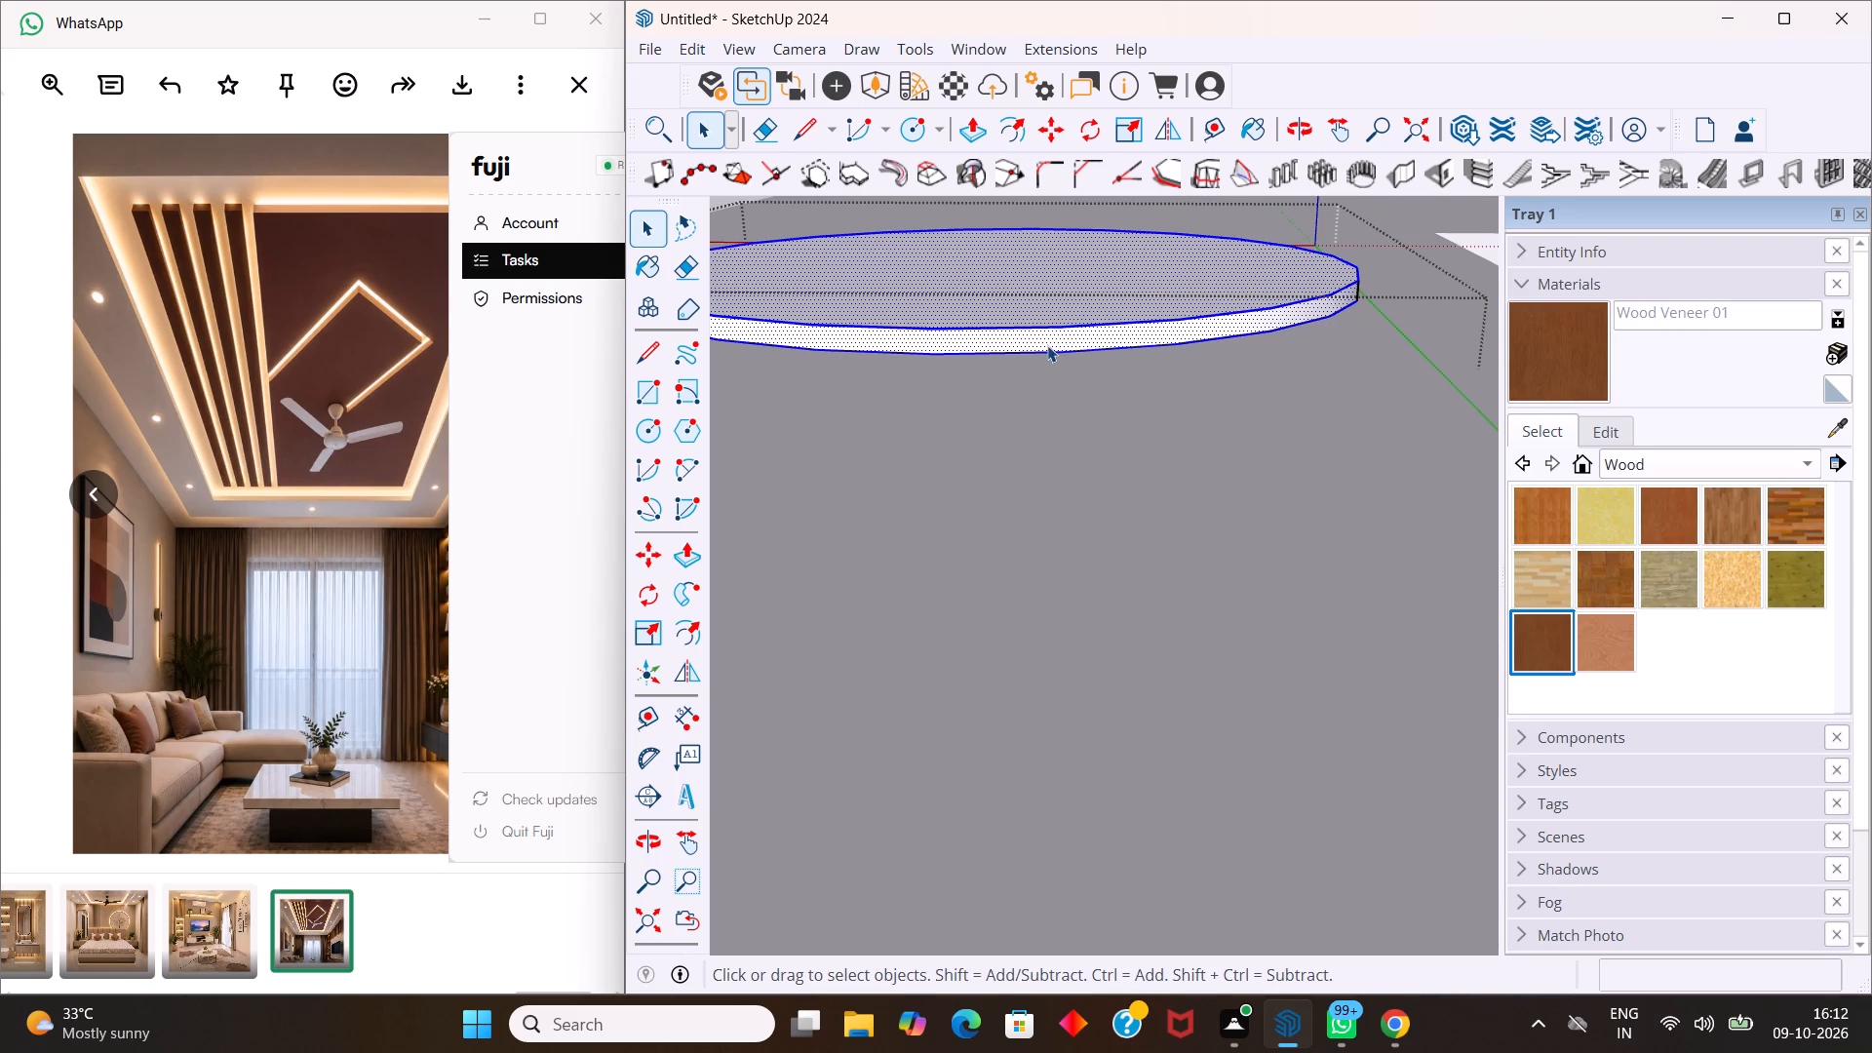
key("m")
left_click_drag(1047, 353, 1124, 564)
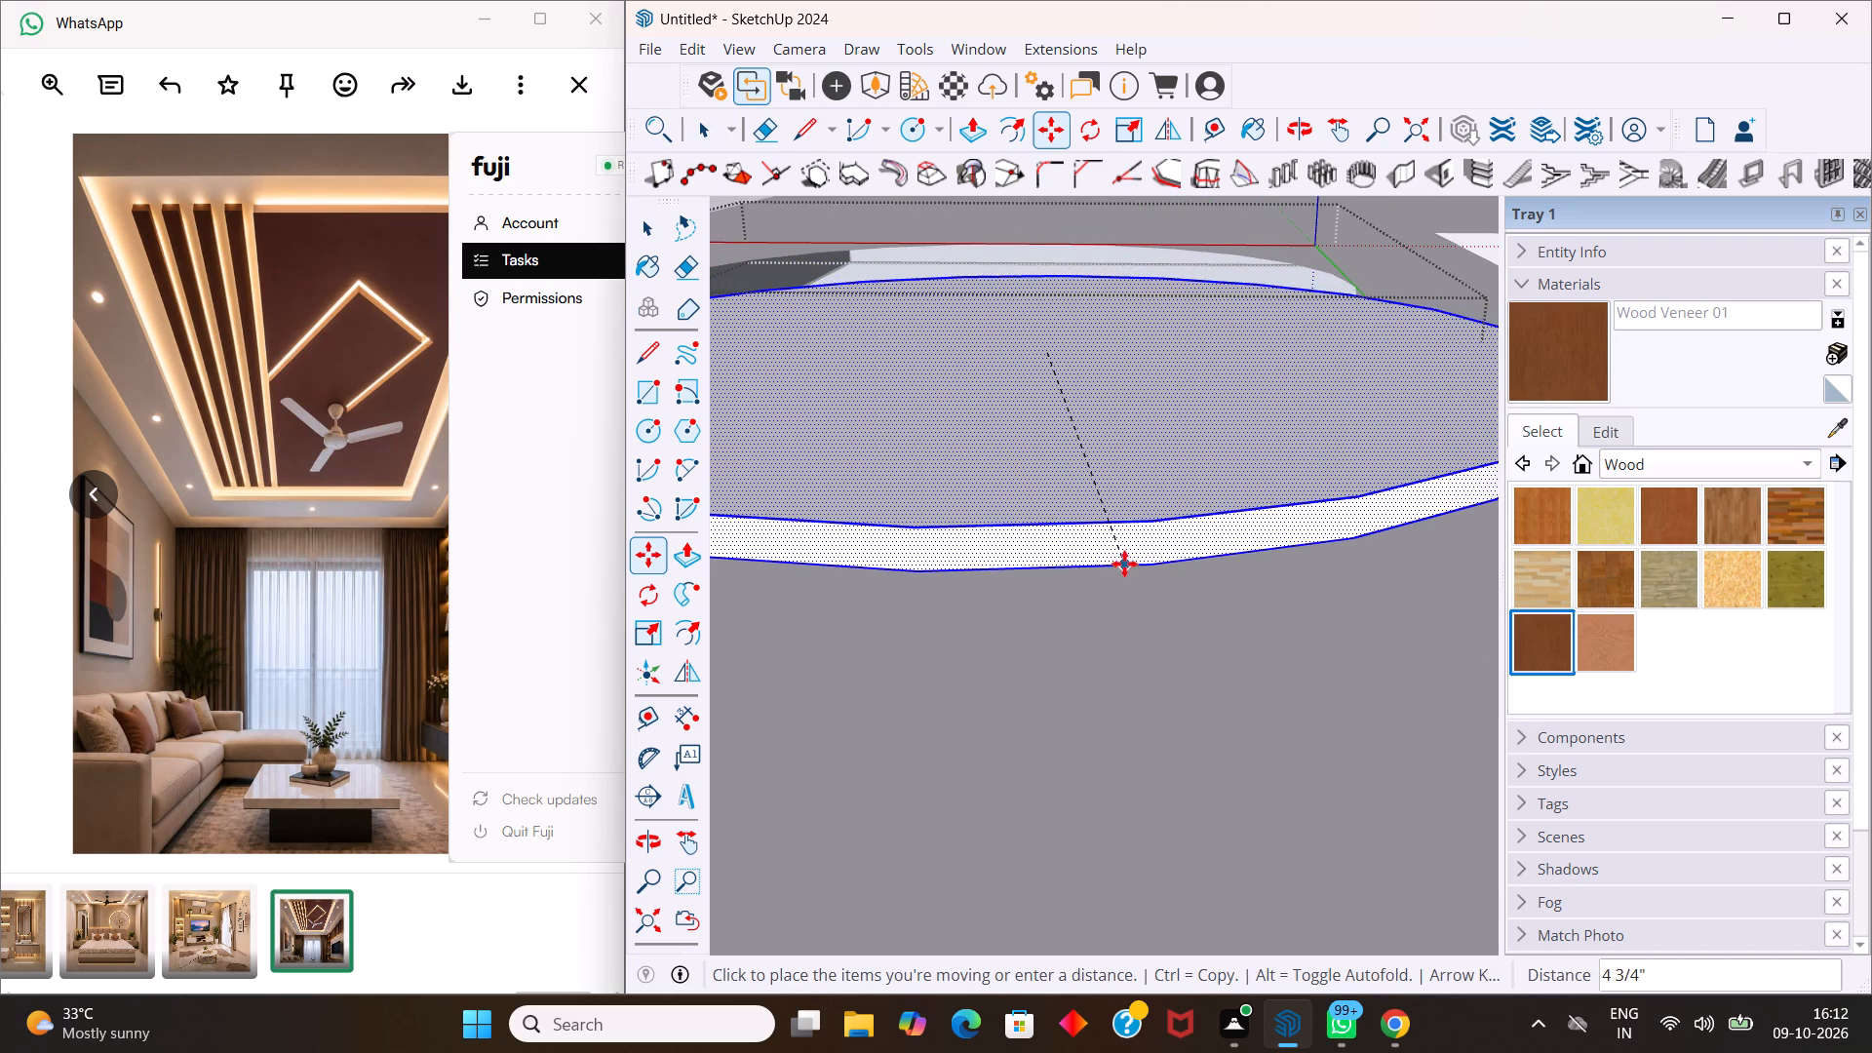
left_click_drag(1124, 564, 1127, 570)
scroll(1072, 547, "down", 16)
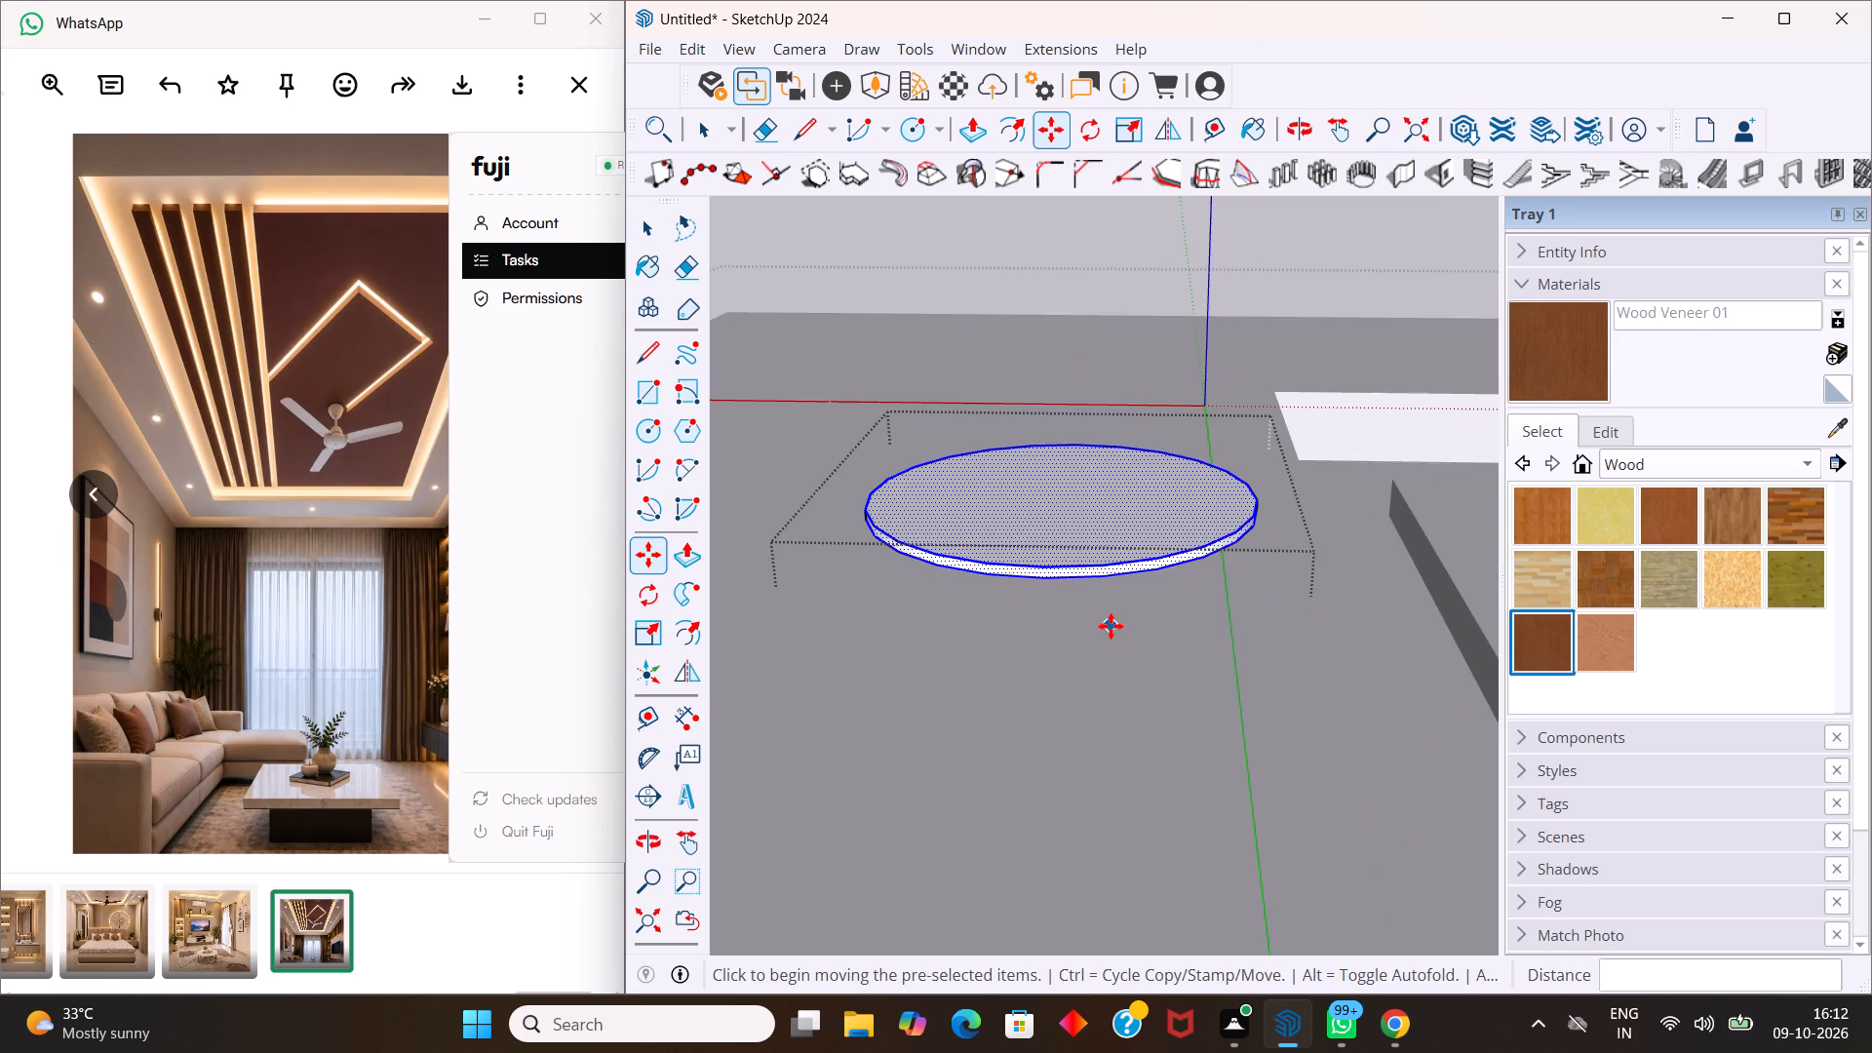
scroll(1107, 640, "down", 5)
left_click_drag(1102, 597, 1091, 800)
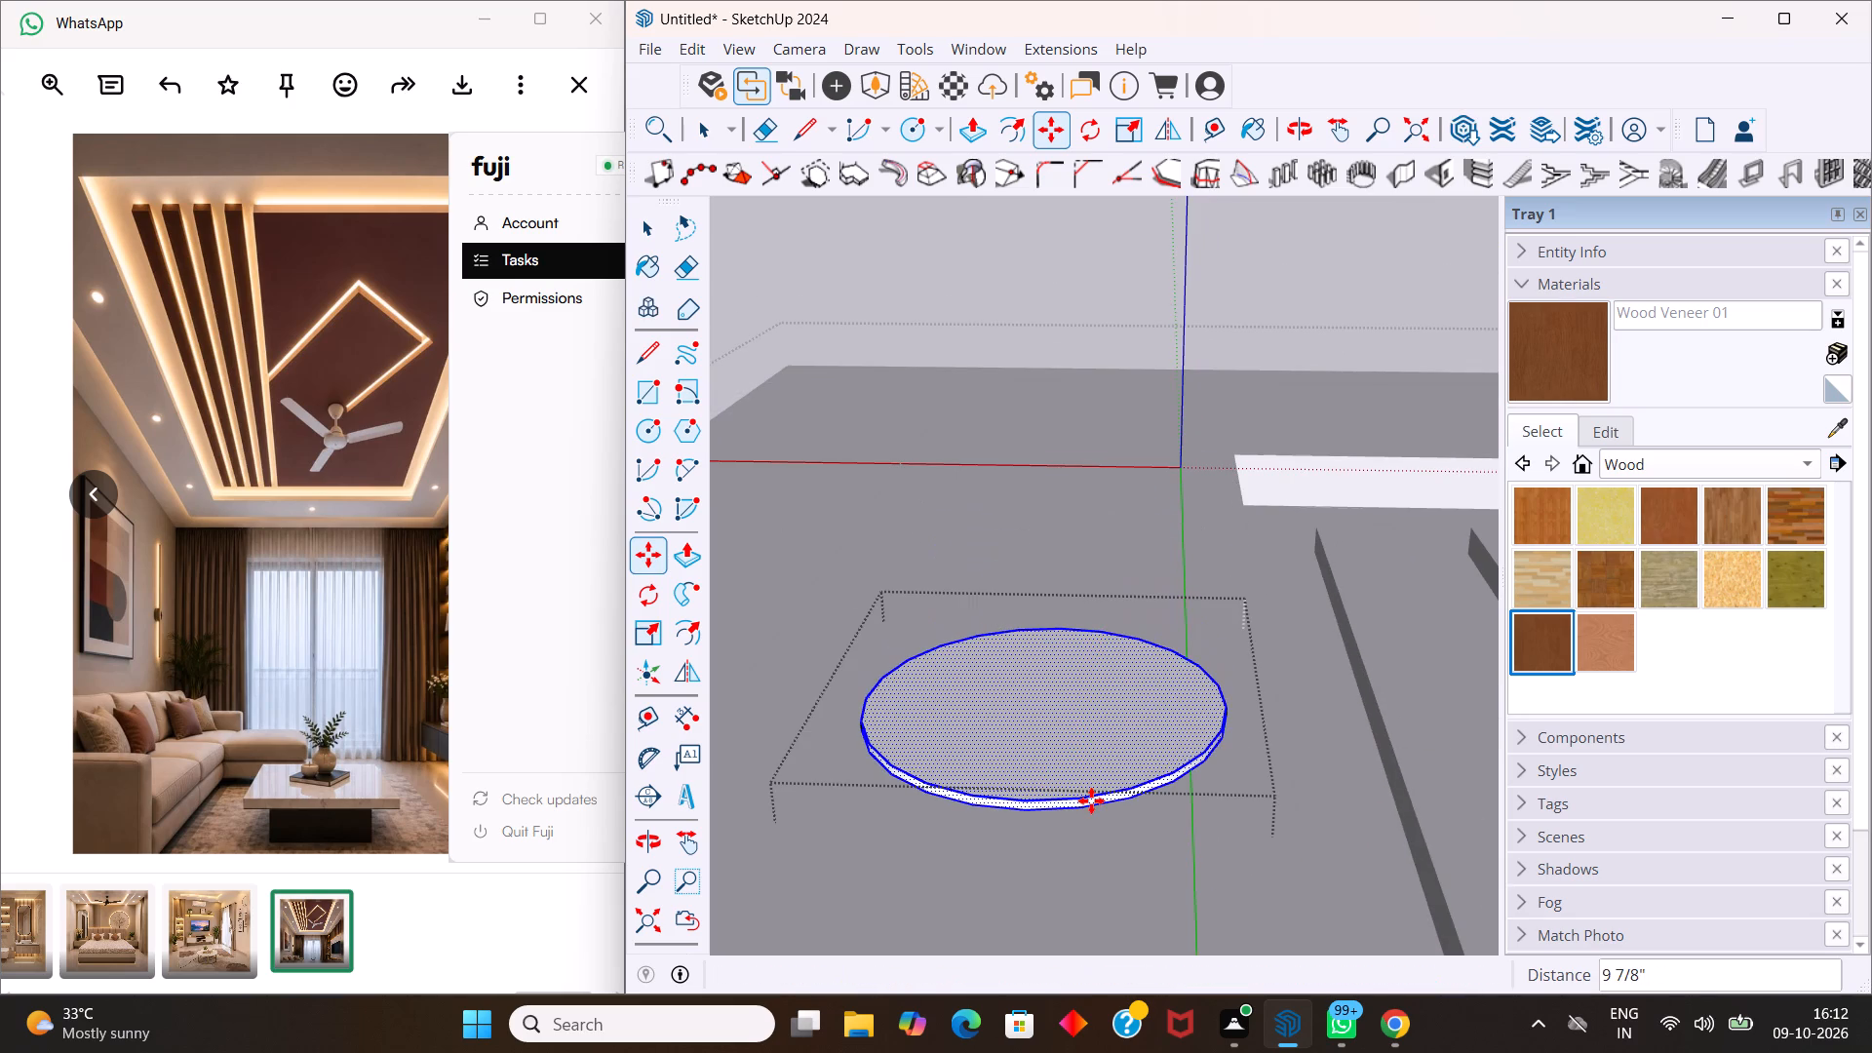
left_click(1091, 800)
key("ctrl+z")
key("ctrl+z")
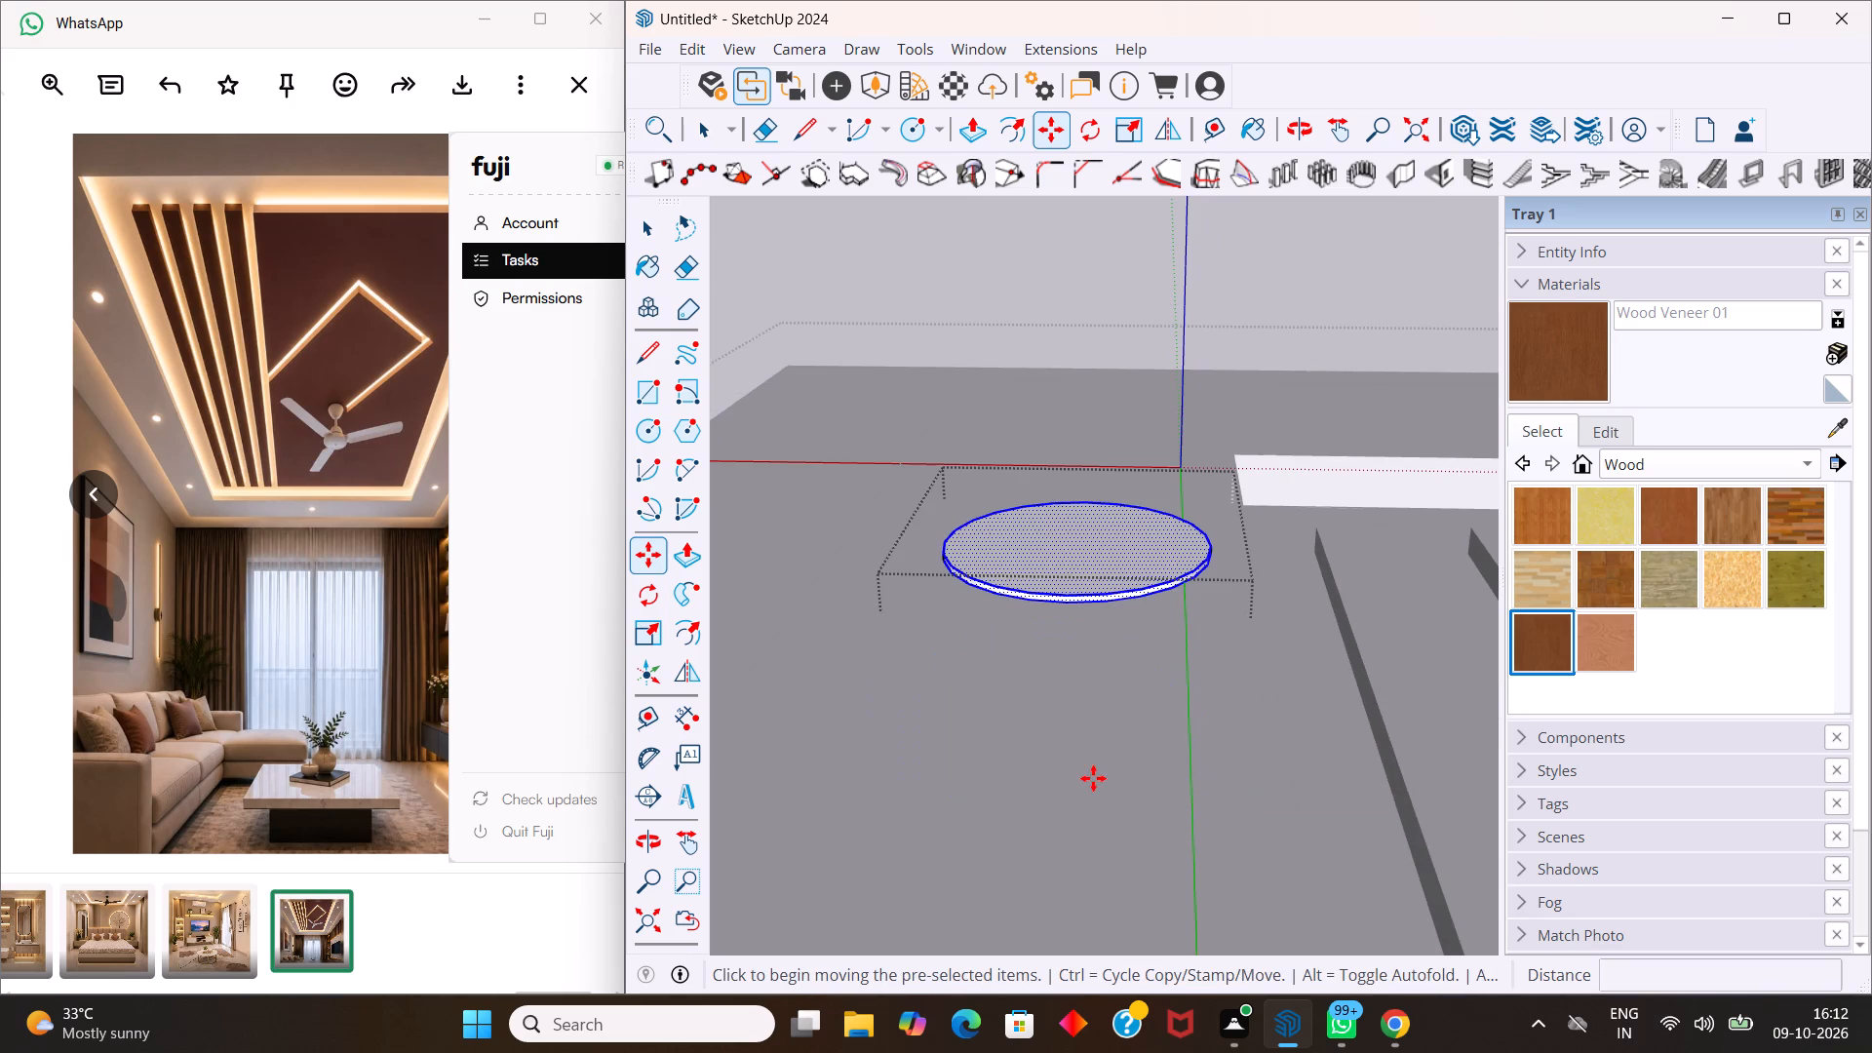
Copy the selected disc a short distance along the green axis on the ceiling border.
left_click_drag(1110, 591, 1096, 696)
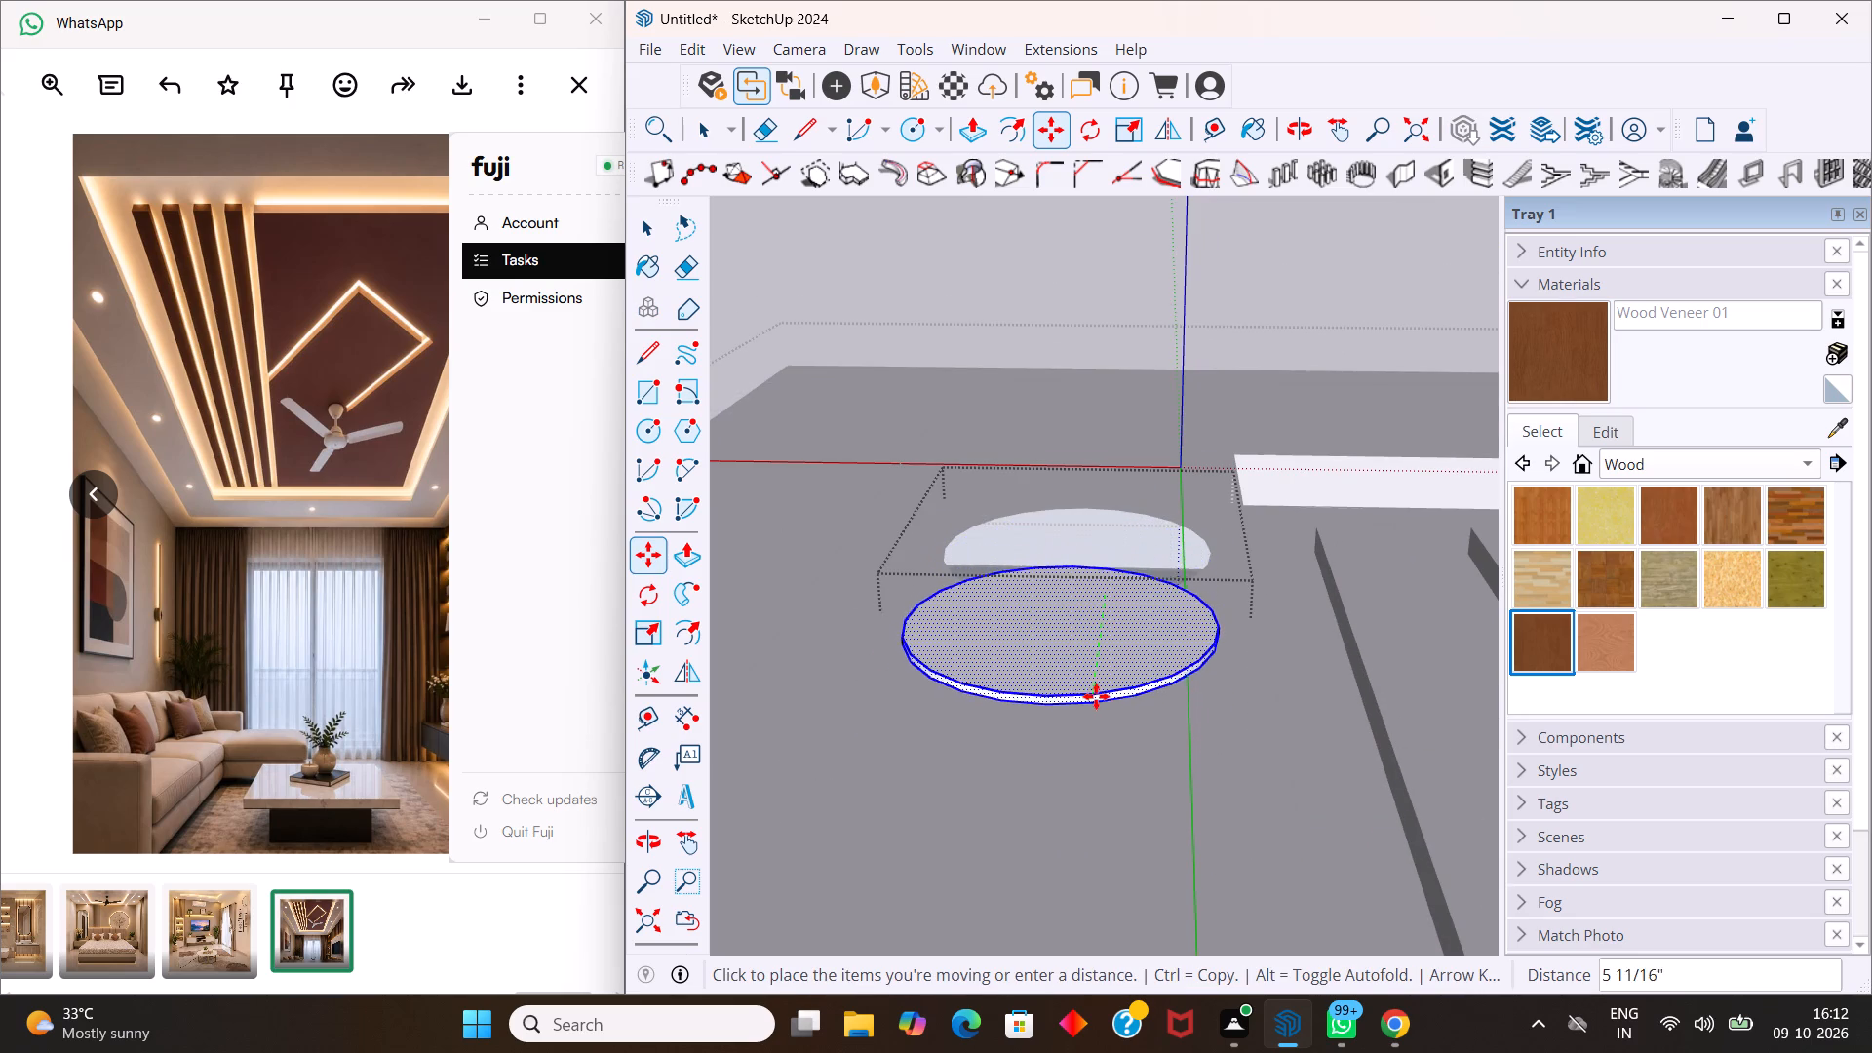
left_click_drag(1096, 696, 1083, 790)
Move the copied disc about 3' 11 9/16" along the green axis, toward the far end of the ceiling border.
scroll(1083, 776, "down", 12)
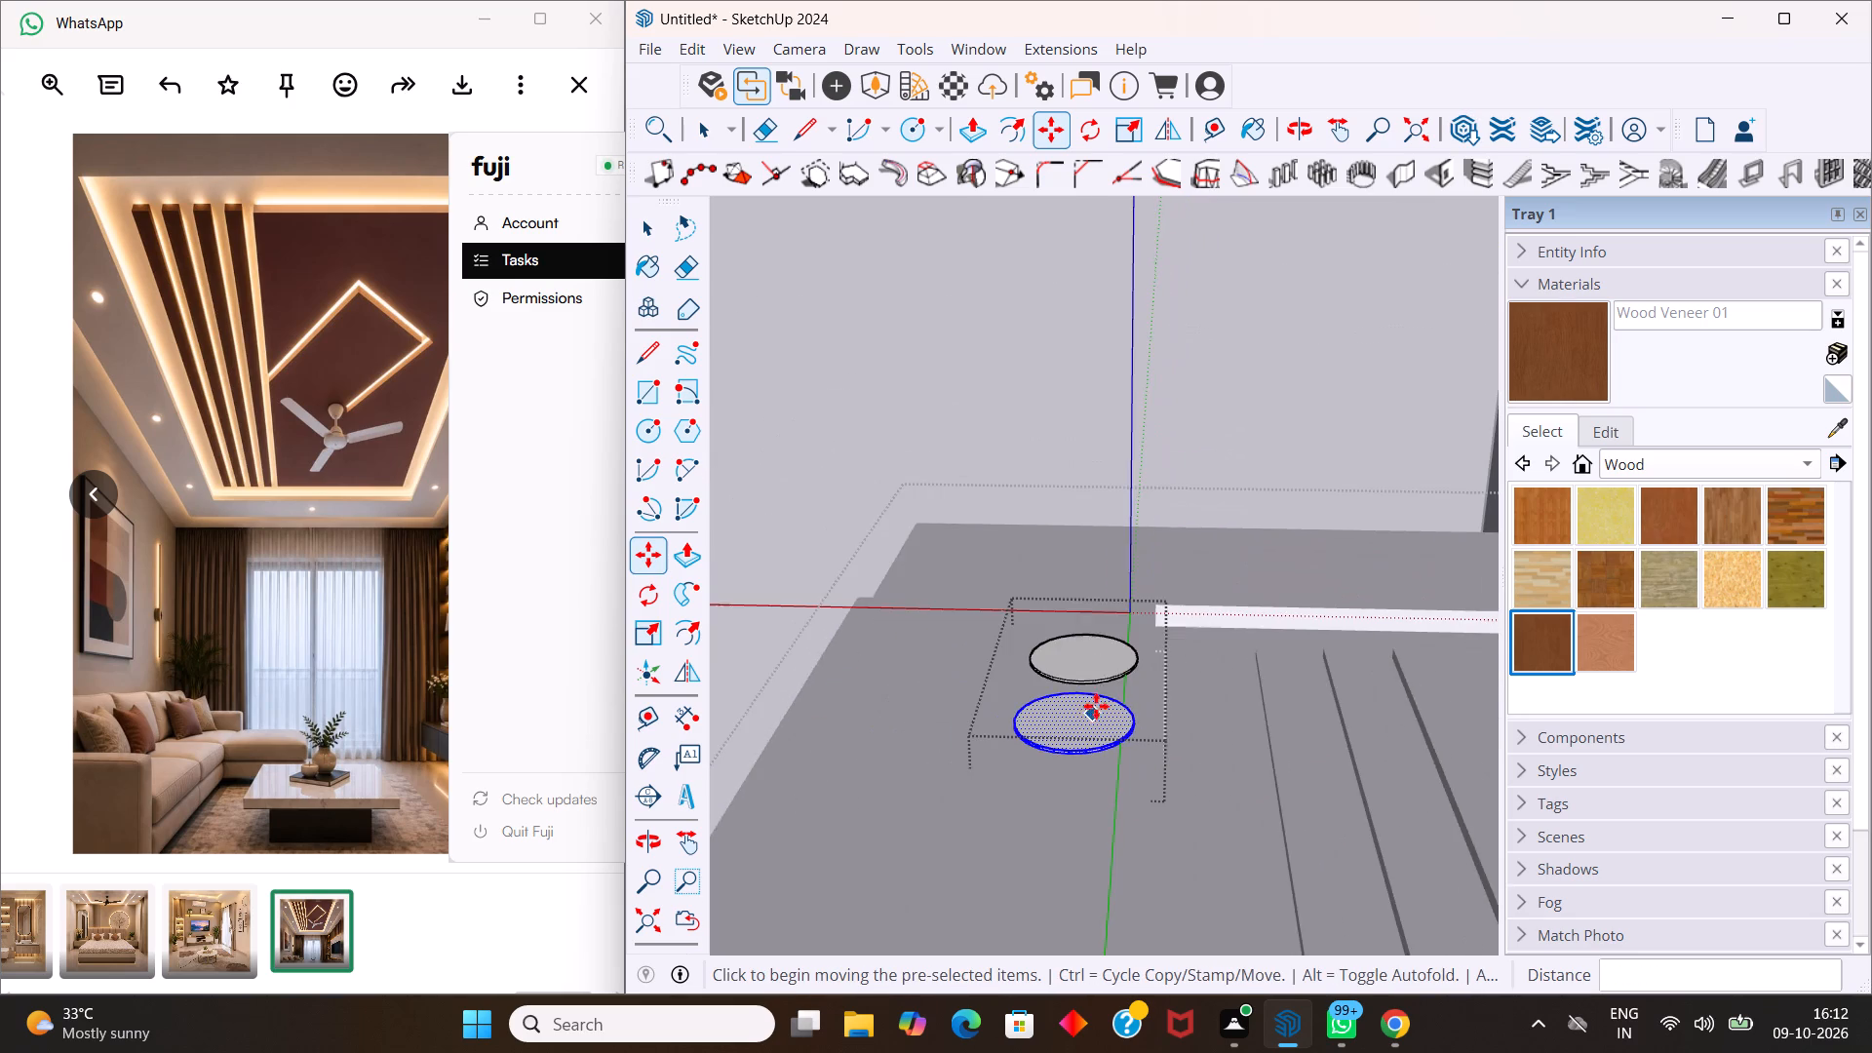
scroll(1086, 667, "down", 15)
scroll(1091, 807, "up", 6)
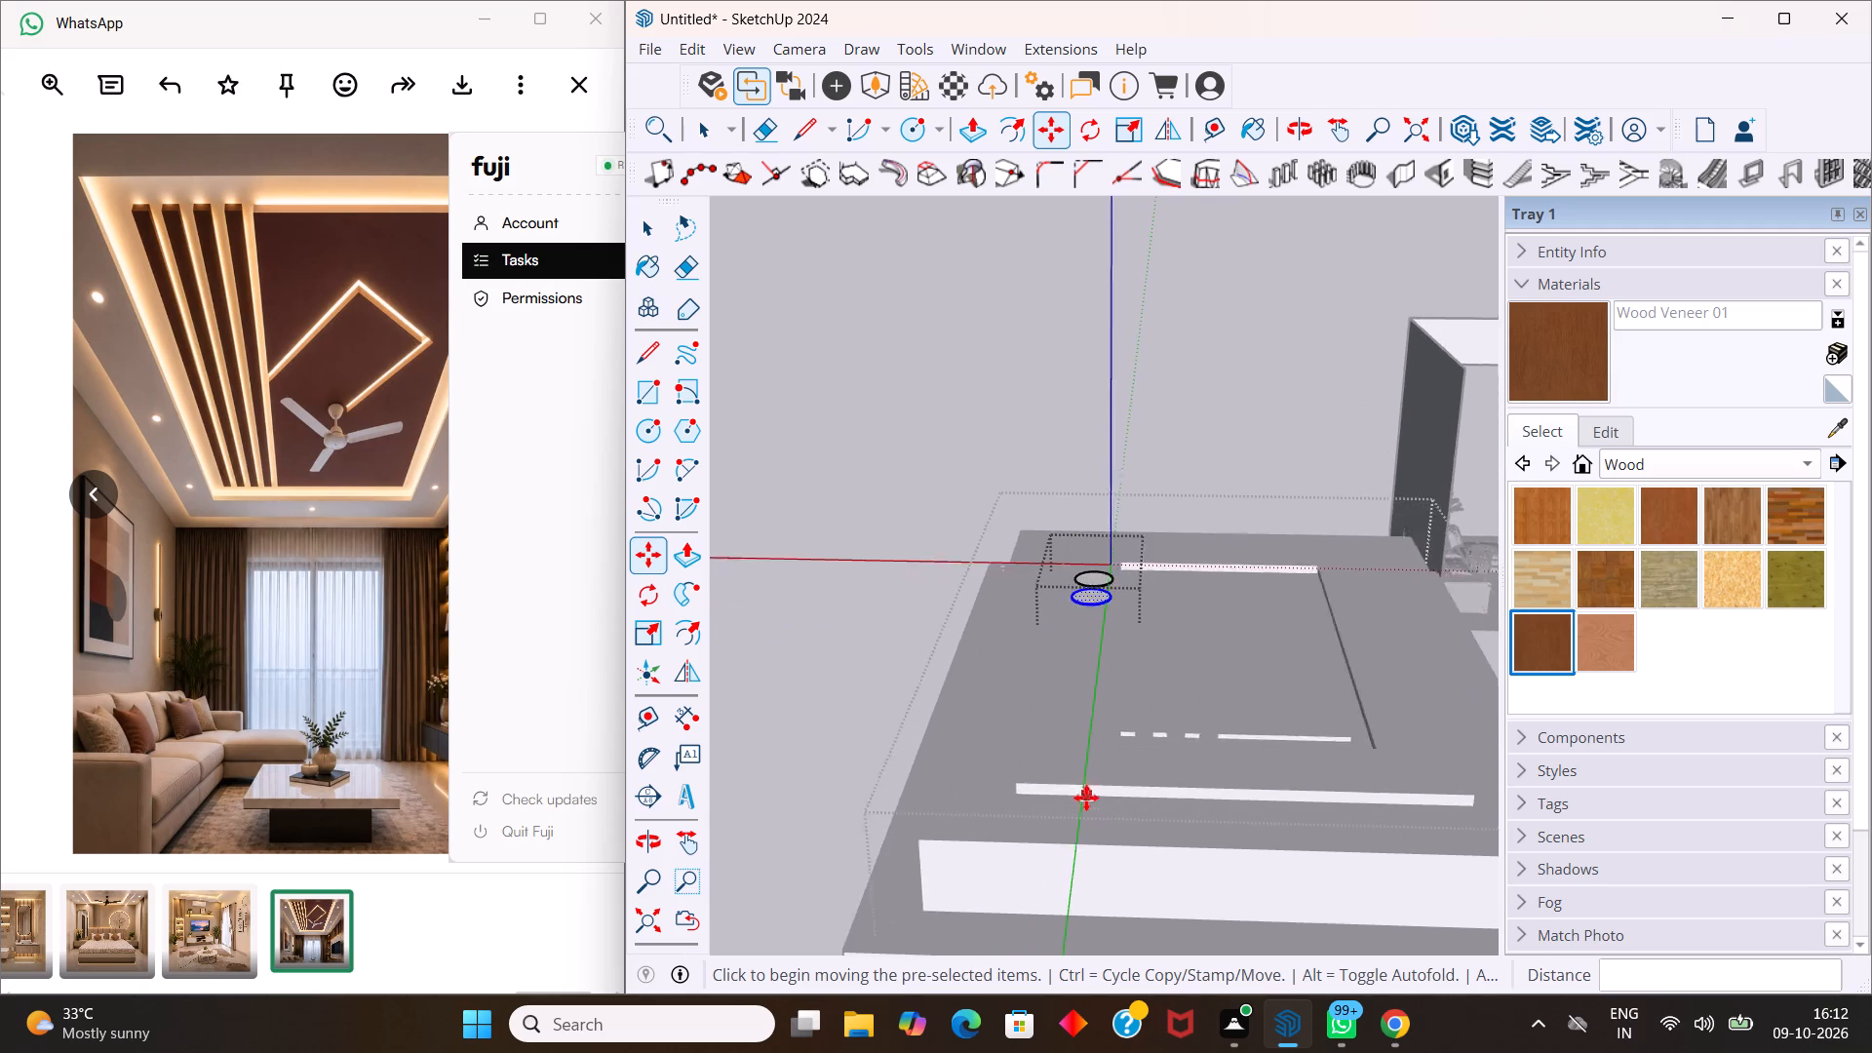
scroll(1086, 798, "up", 6)
scroll(1062, 694, "up", 4)
middle_click_drag(1062, 691, 1069, 784)
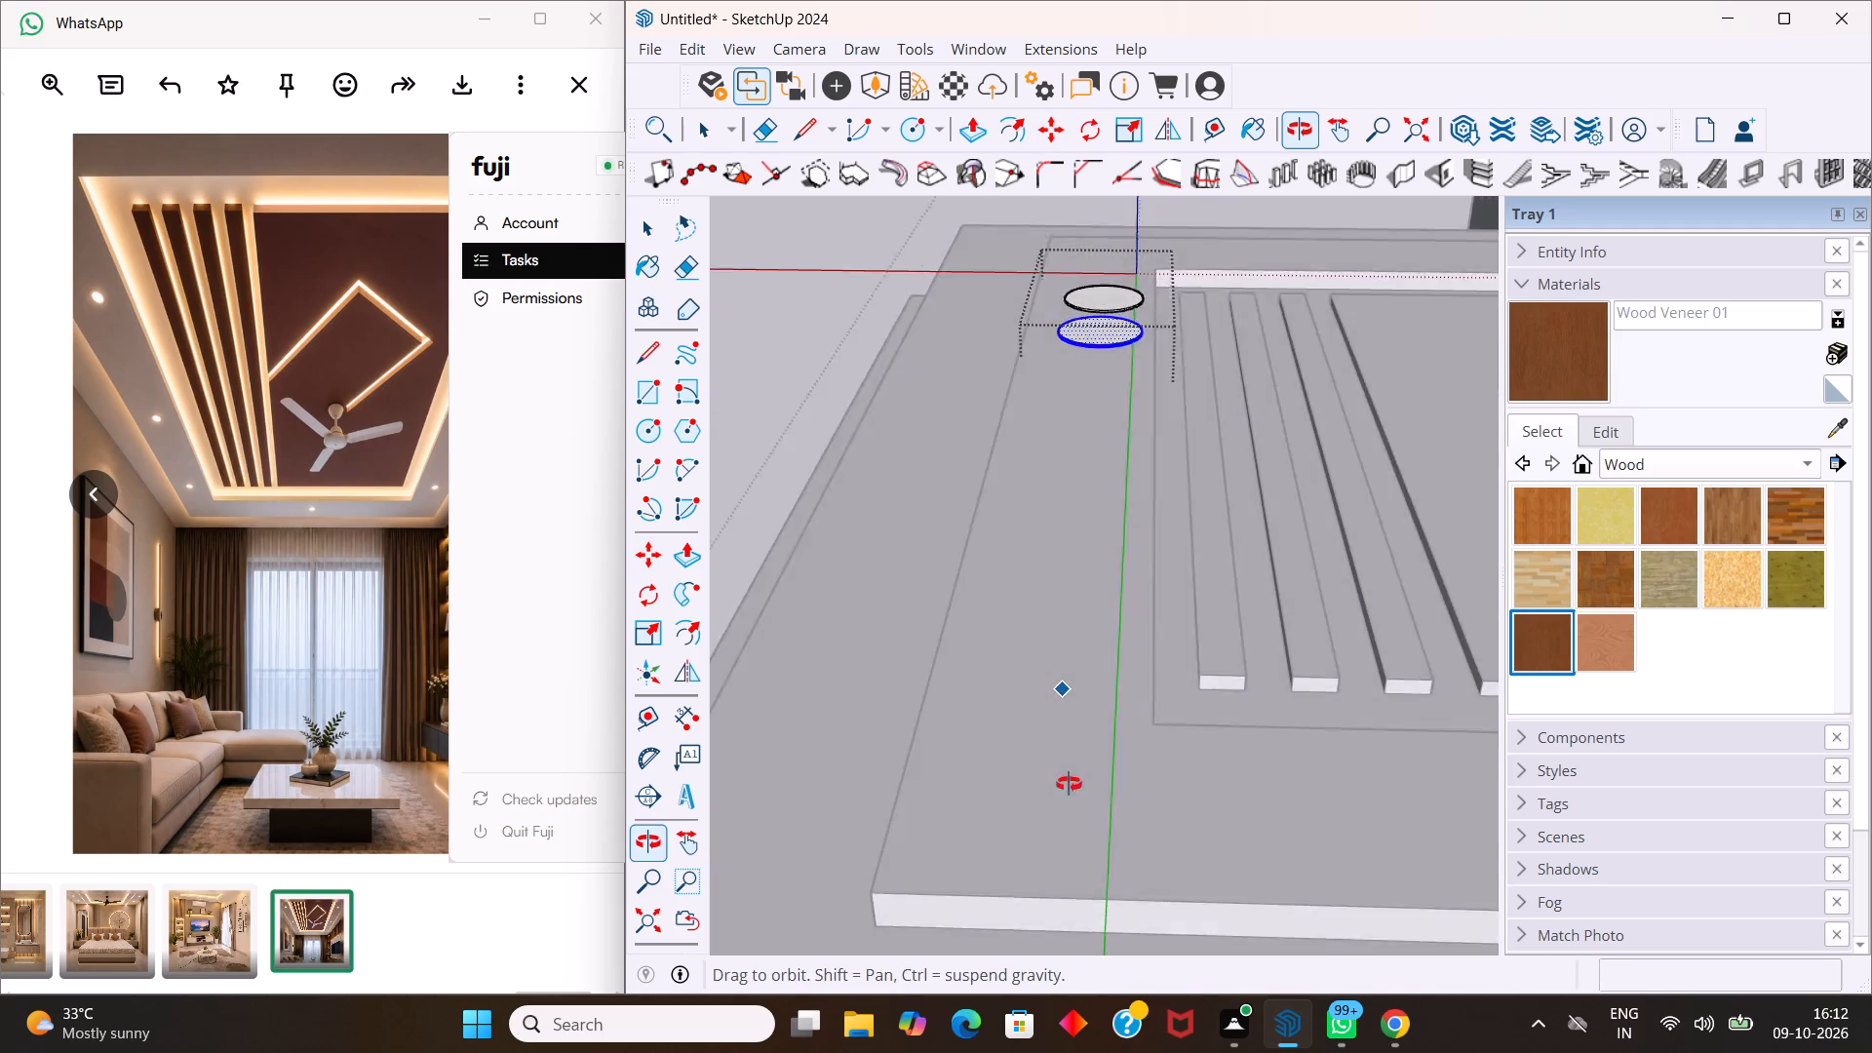
middle_click_drag(1069, 784, 1073, 914)
scroll(1072, 741, "down", 11)
middle_click_drag(1078, 690, 1079, 791)
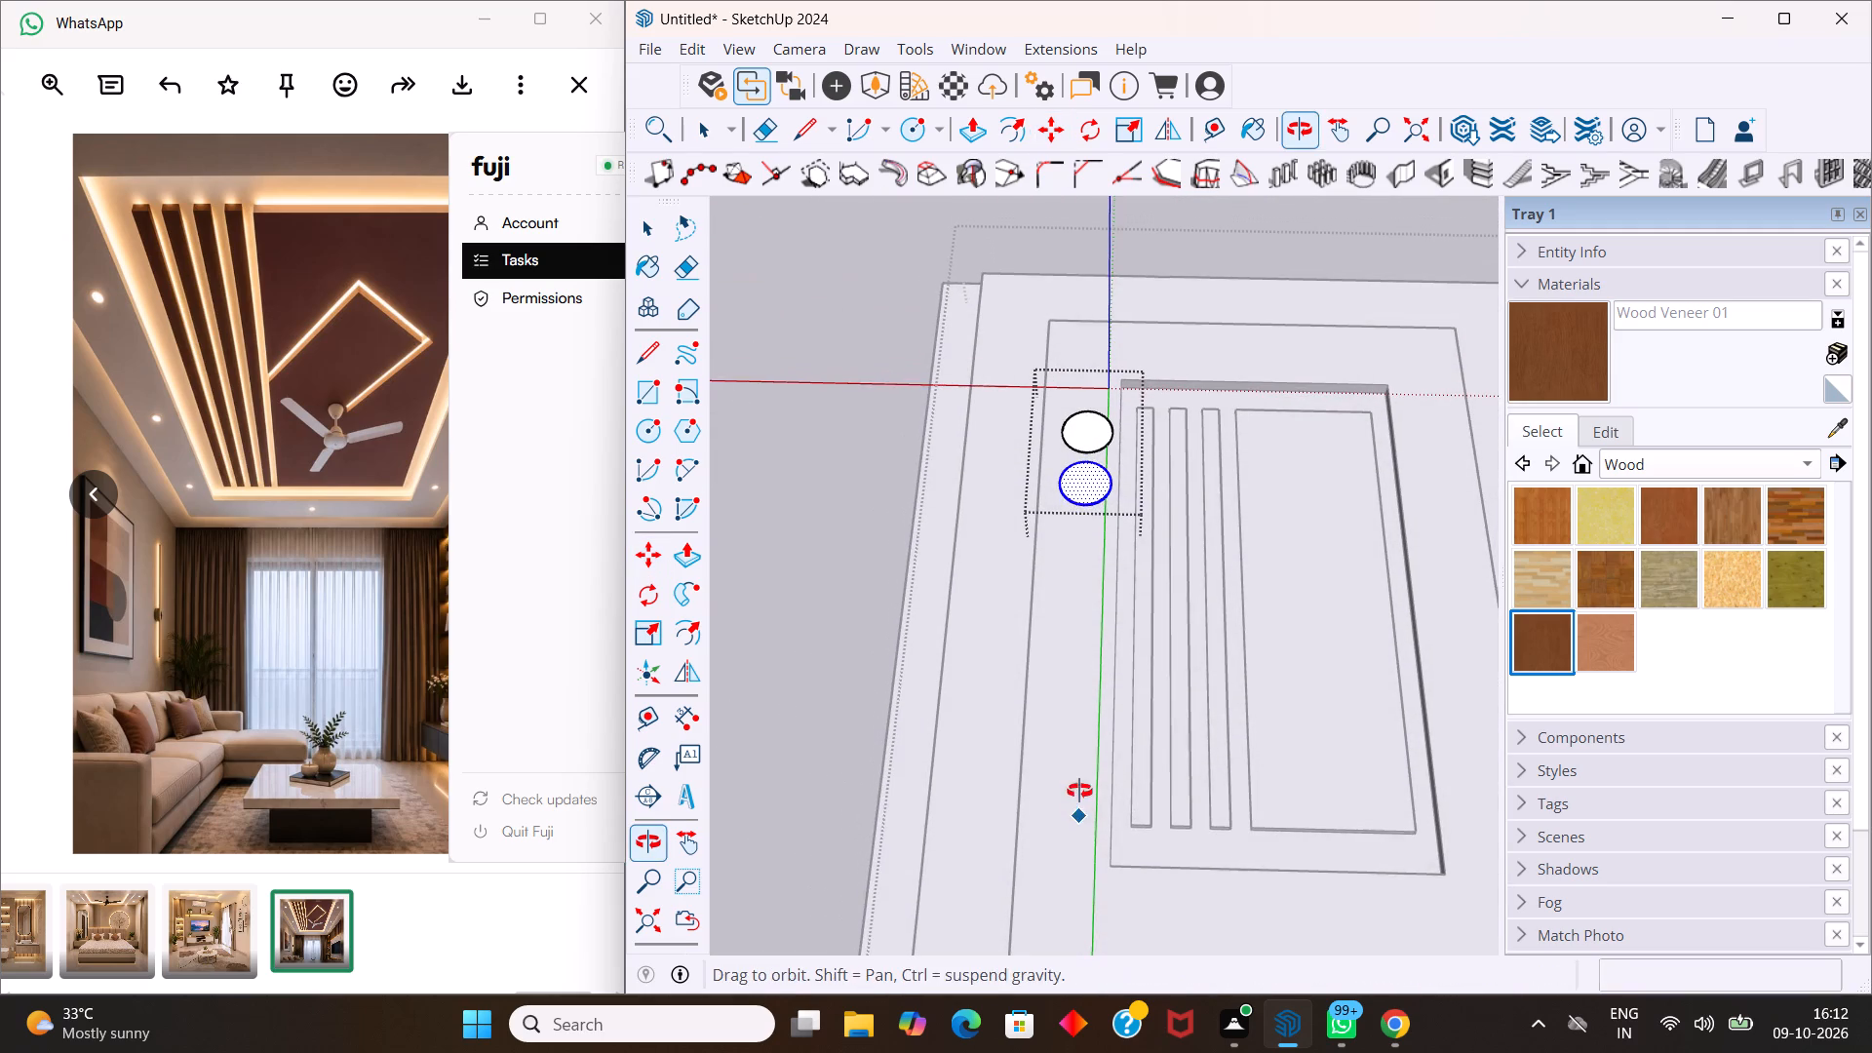
middle_click_drag(1079, 791, 1079, 789)
left_click_drag(1086, 519, 1083, 775)
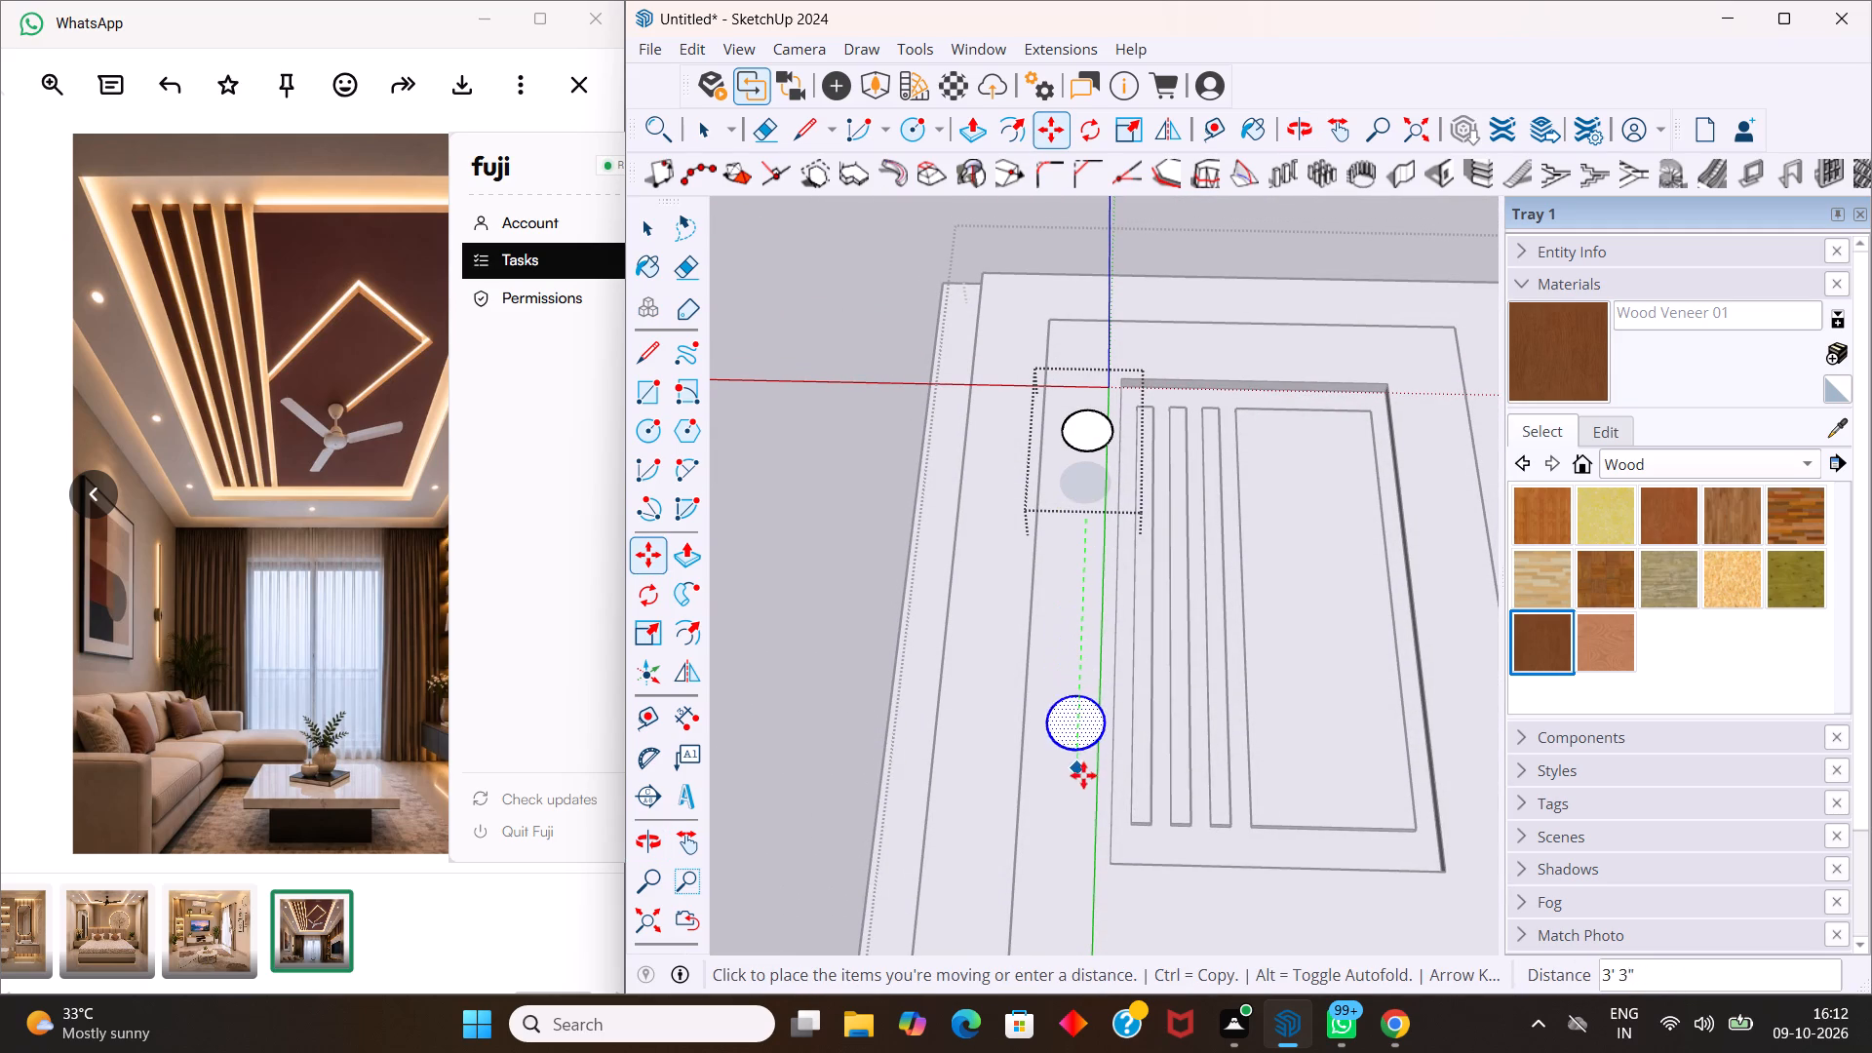
left_click_drag(1083, 775, 1073, 873)
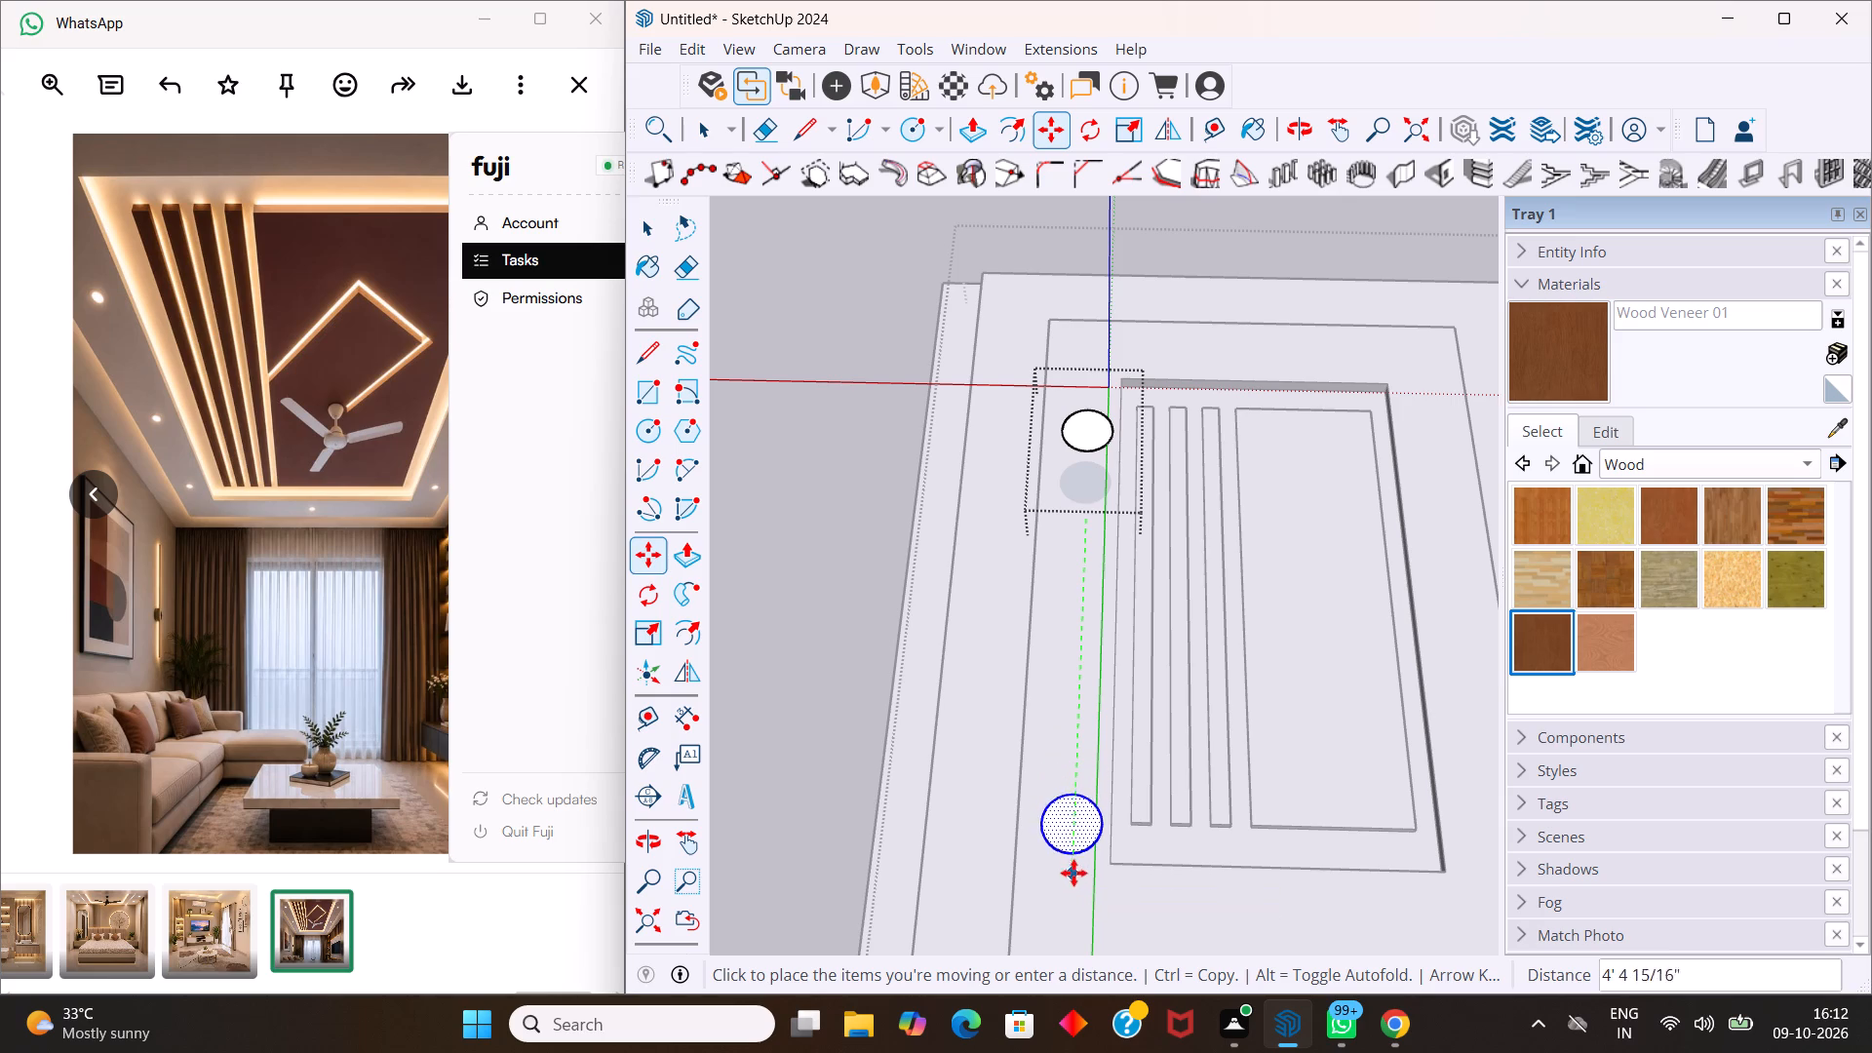
left_click_drag(1073, 873, 1071, 834)
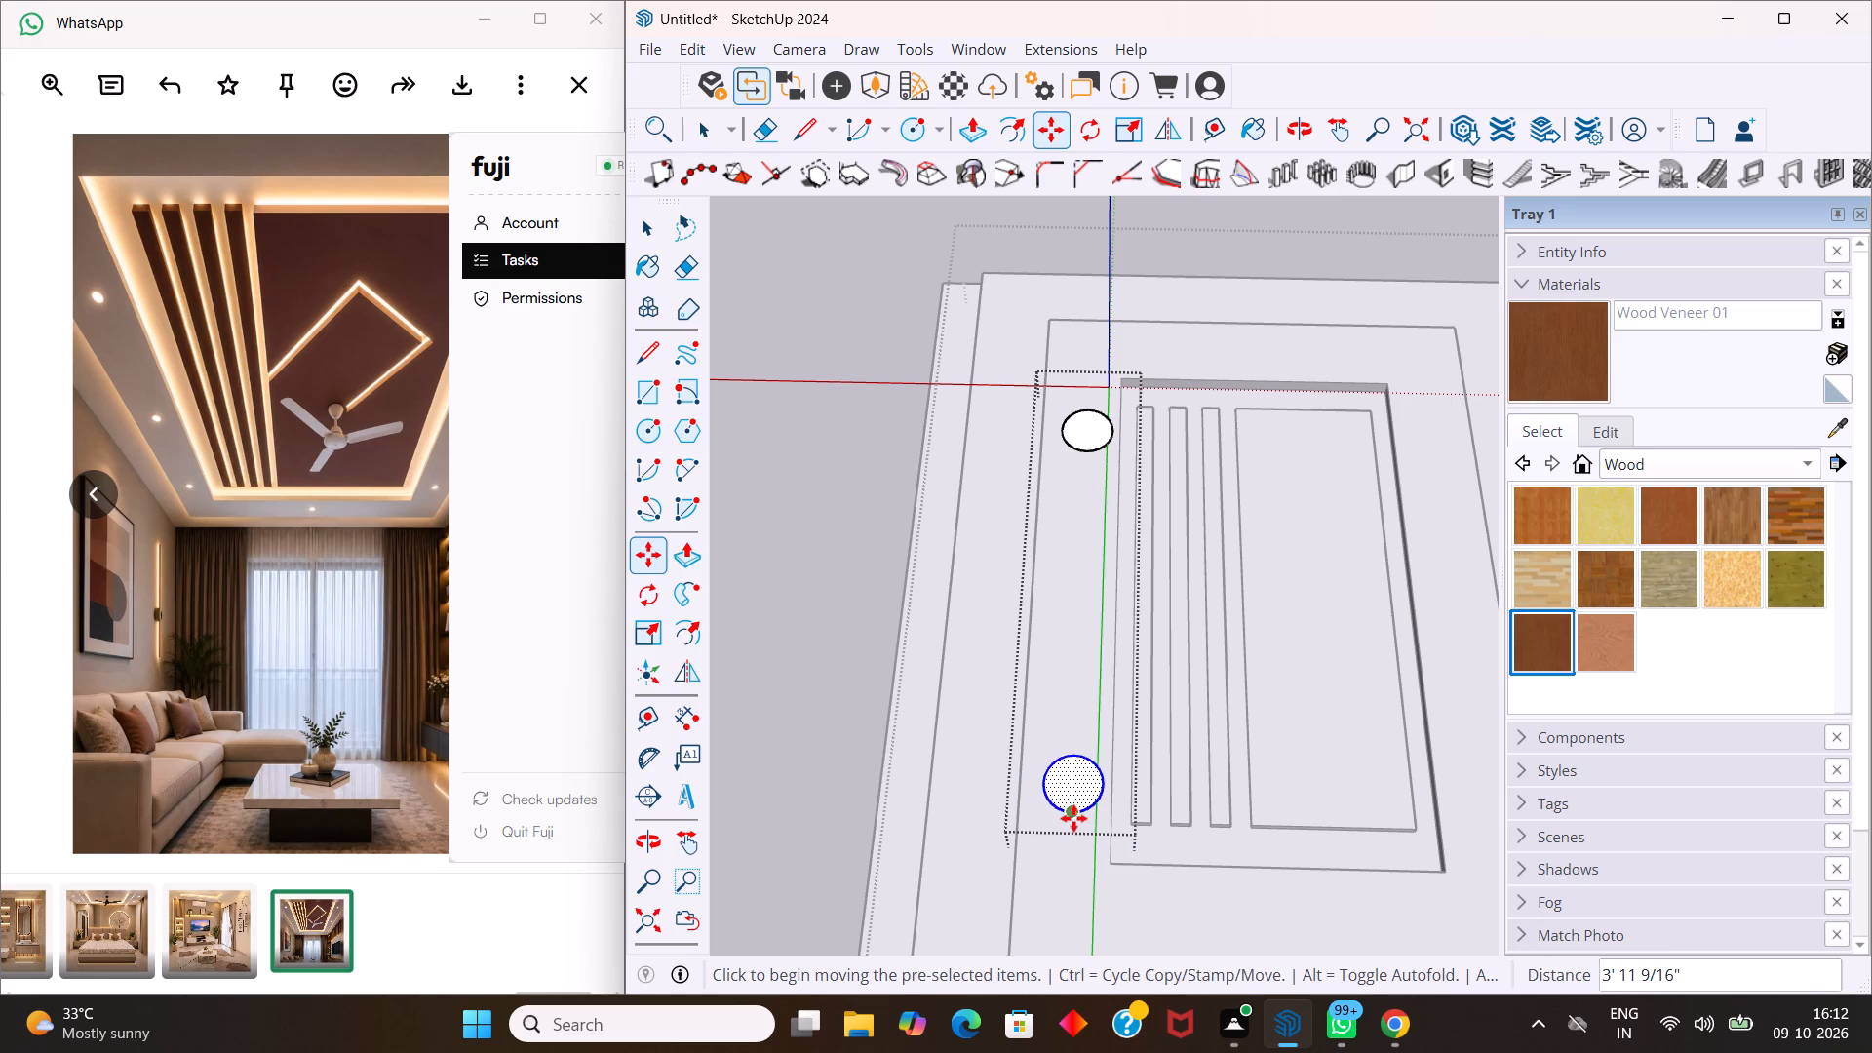
Copy the far disc back about 2' 6 5/8" along the green axis, between the two existing discs, and leave the group.
left_click_drag(1073, 821, 1080, 681)
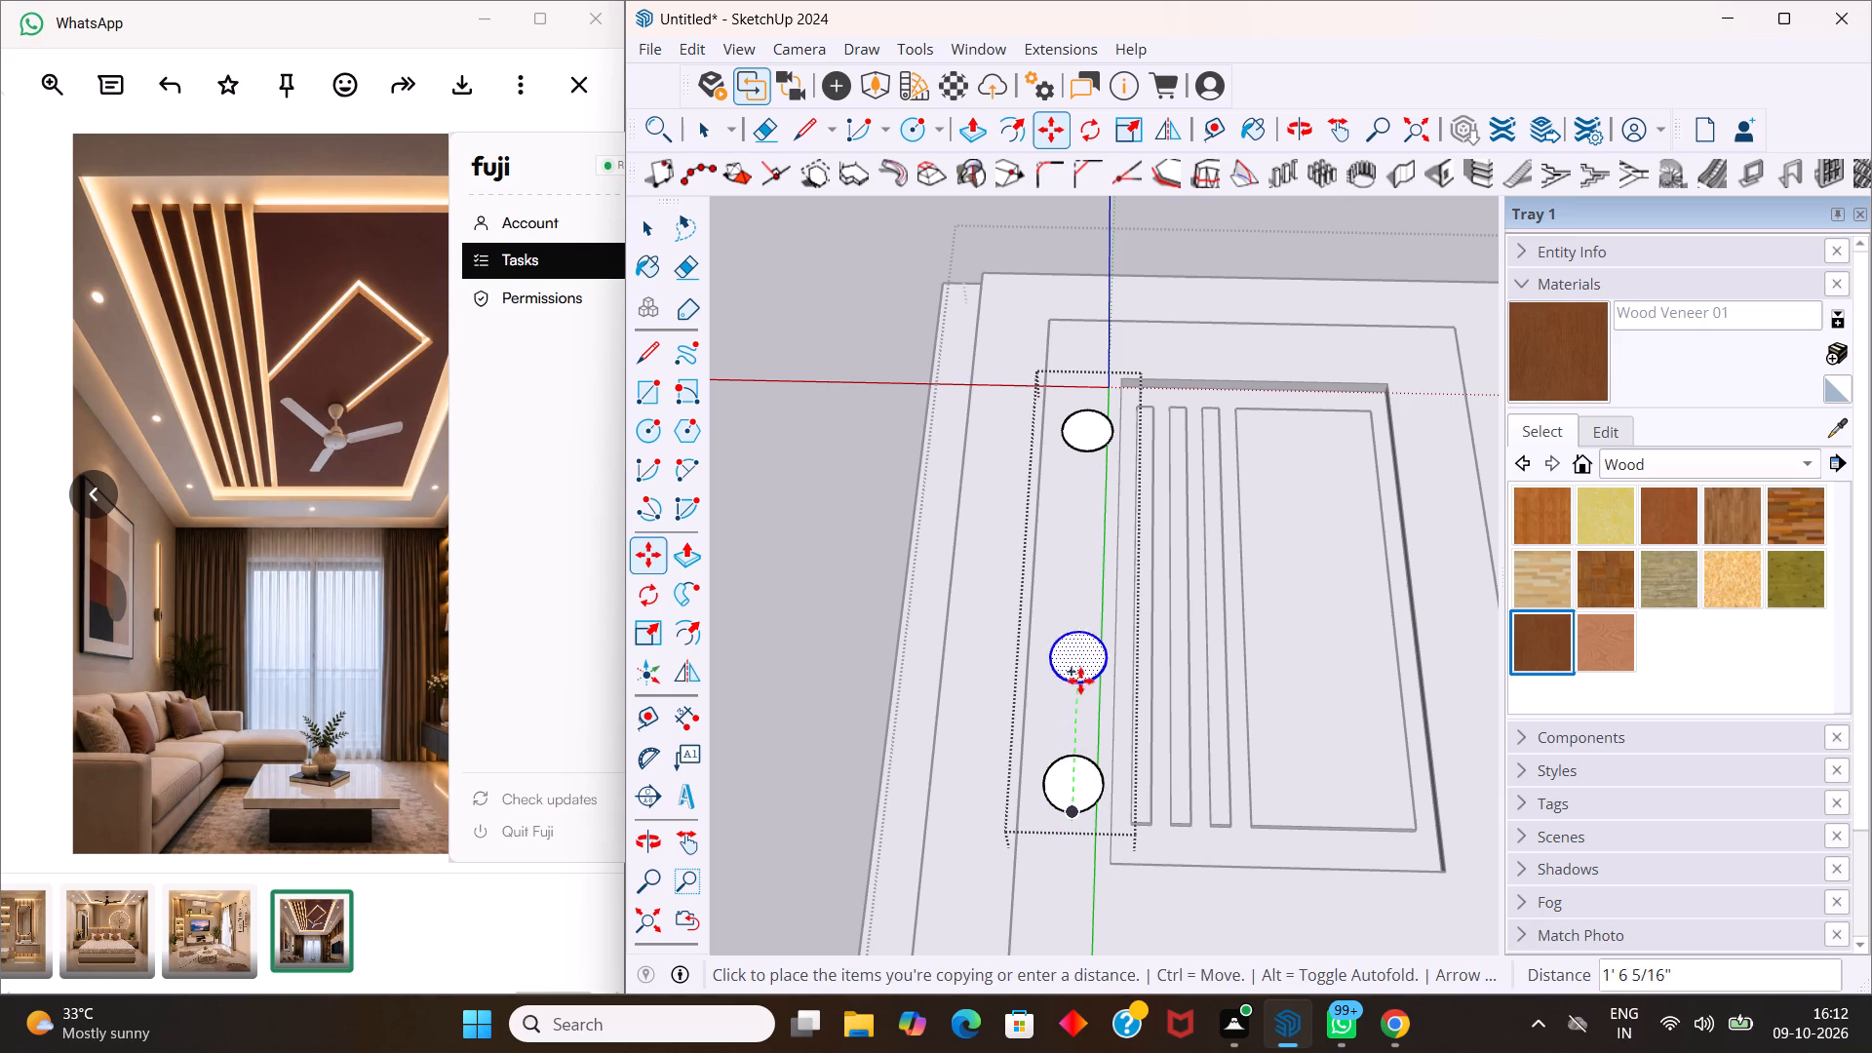
left_click_drag(1080, 681, 1075, 610)
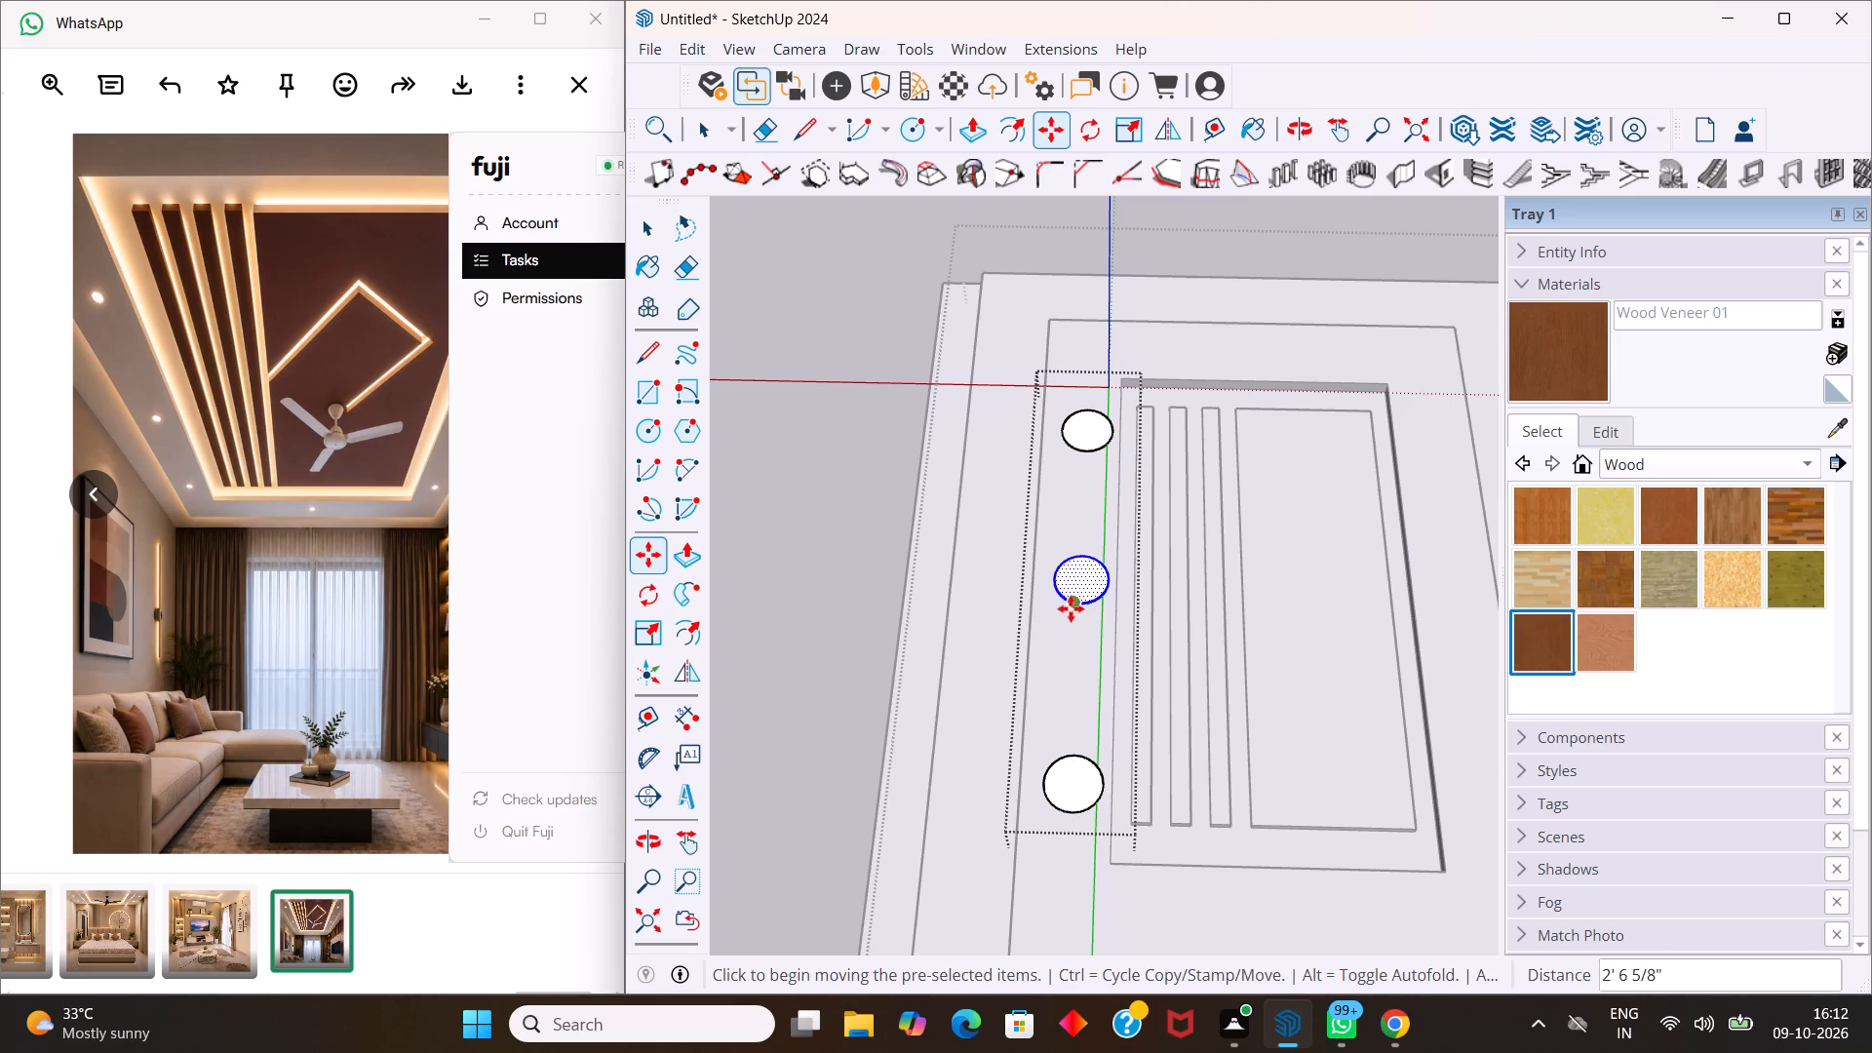
left_click(1071, 607)
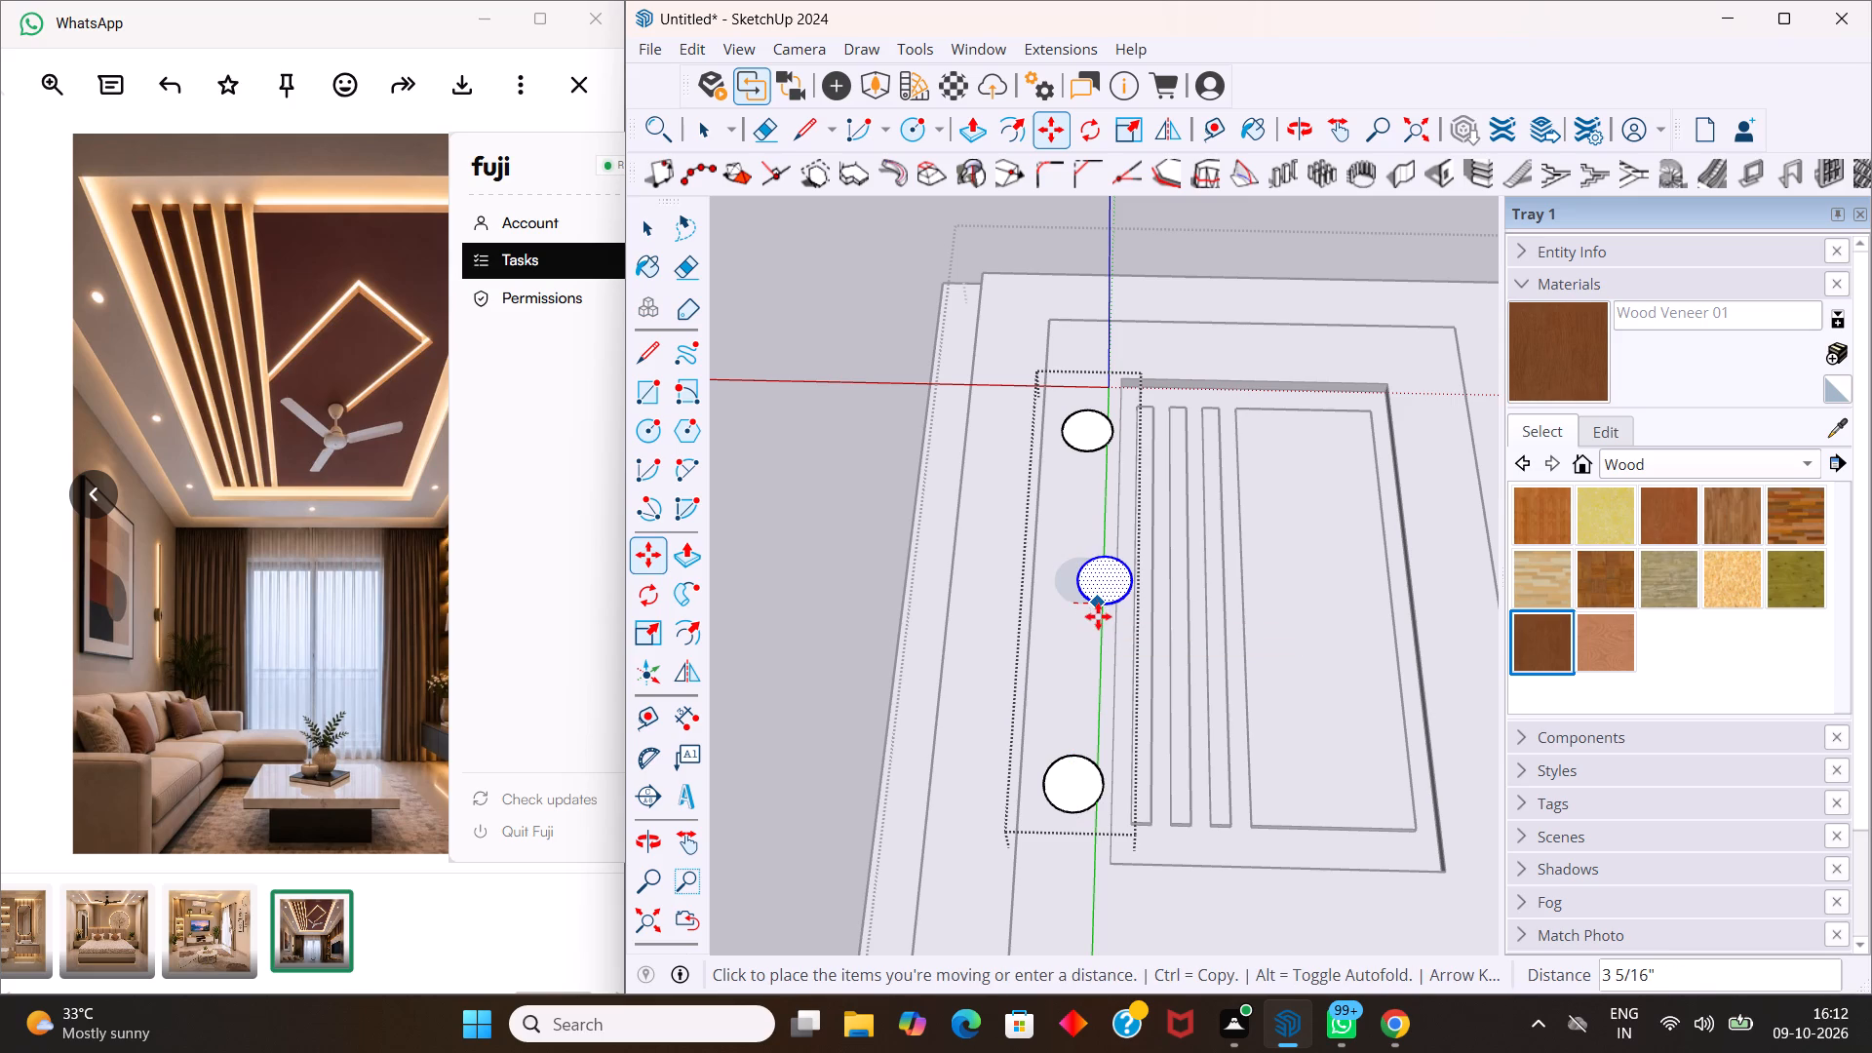
key("ctrl+z")
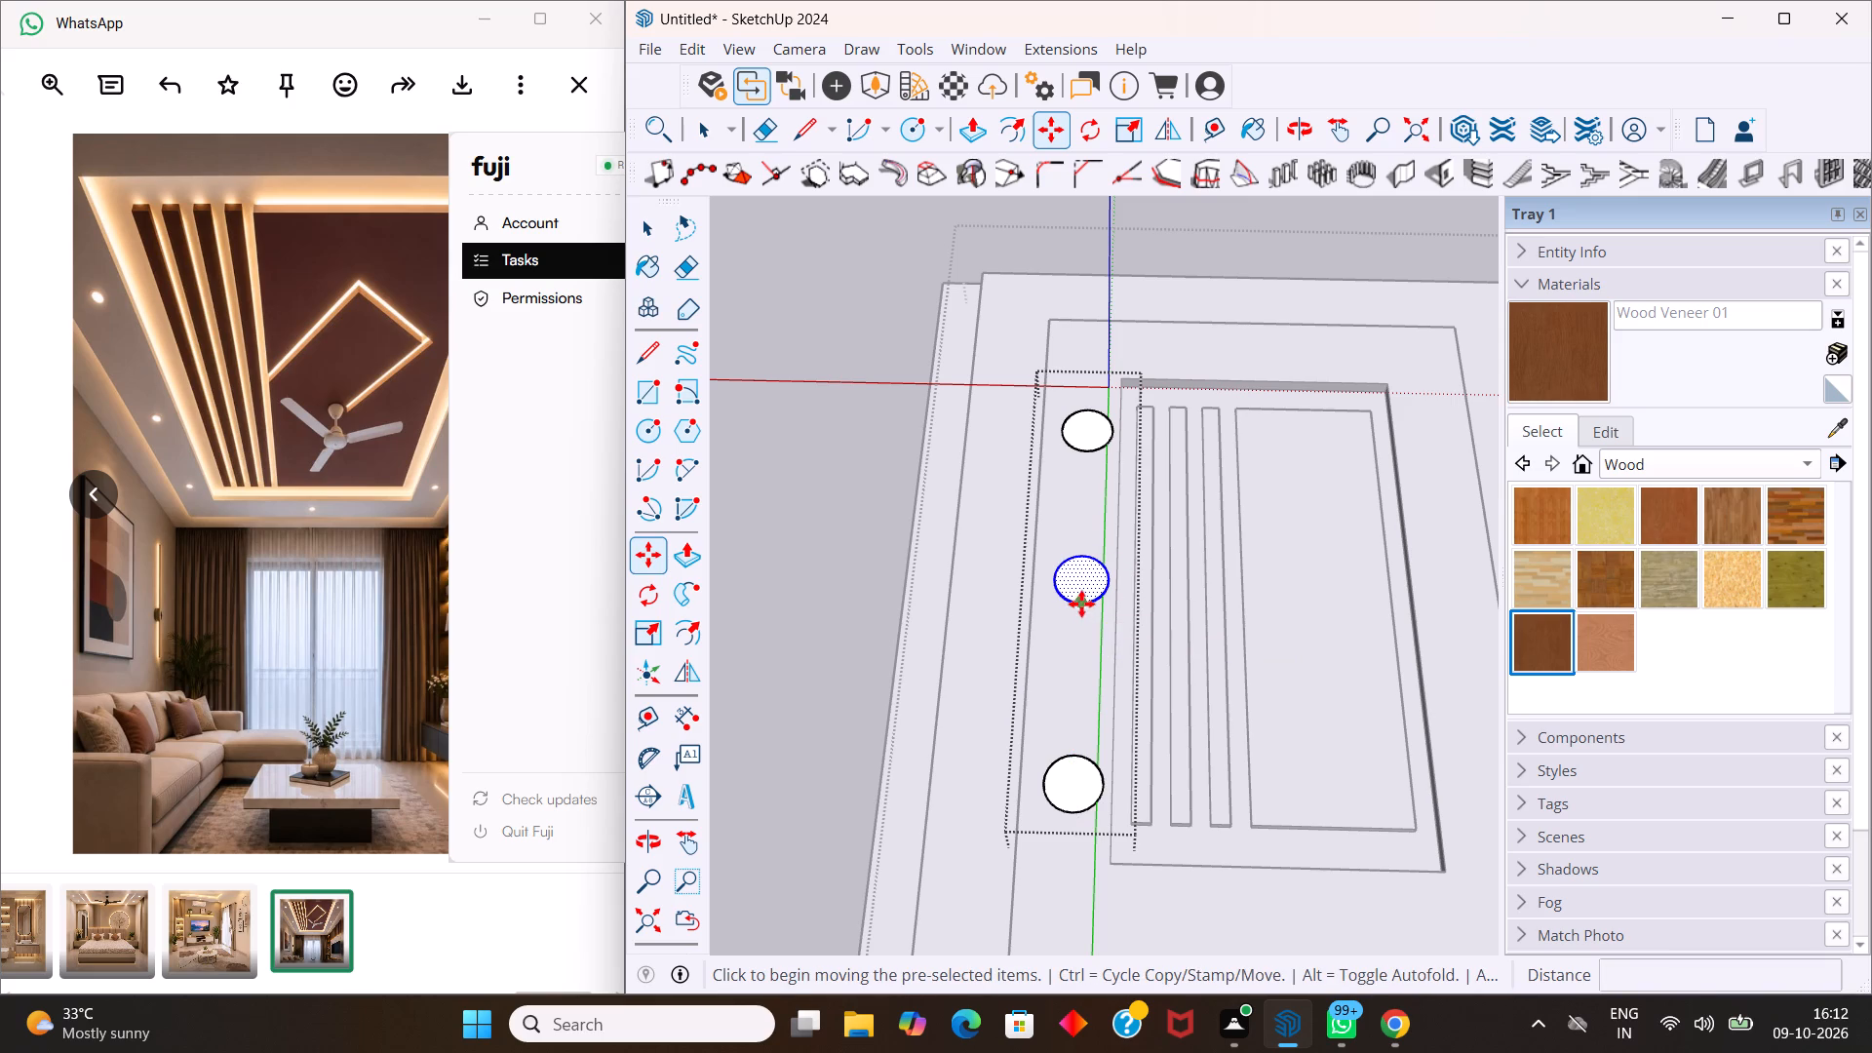
key("space")
left_click(838, 611)
Inside the disc group, copy the disc at the far end about 4' 5" along the red axis onto the opposite border.
scroll(847, 613, "down", 3)
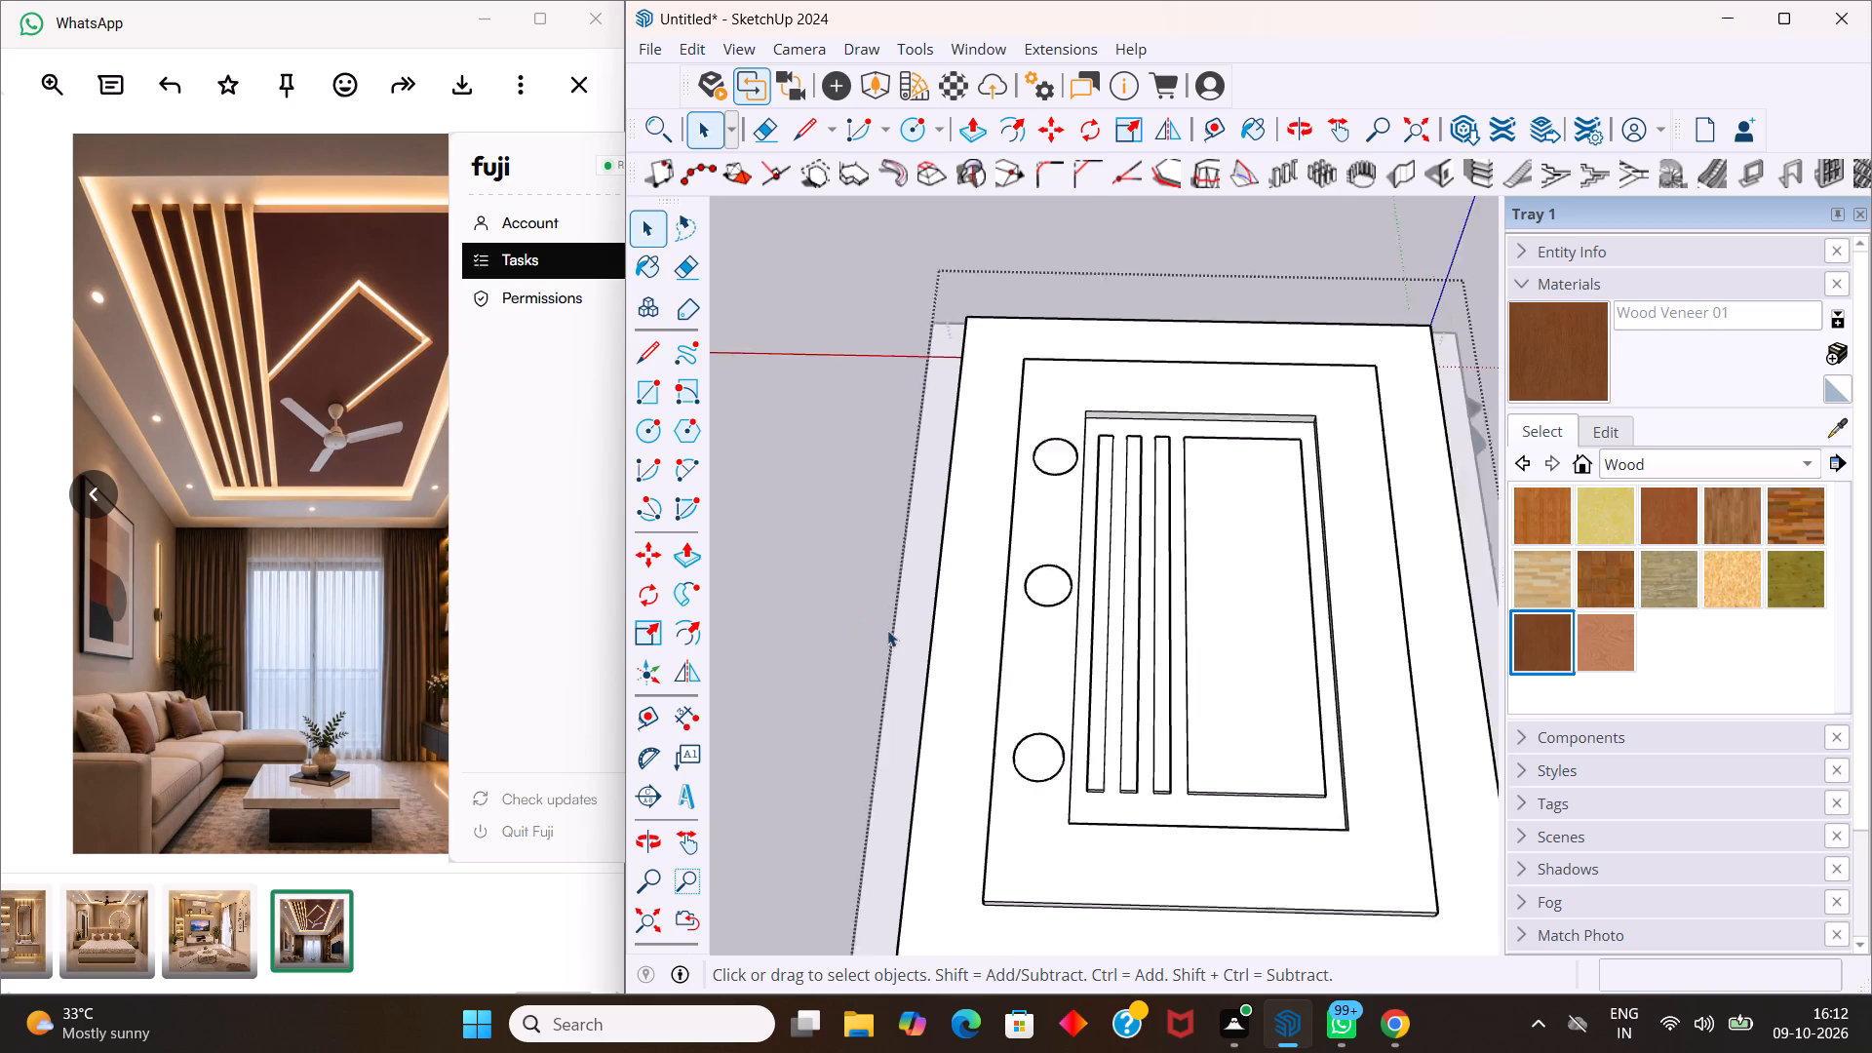
scroll(887, 630, "down", 1)
scroll(1010, 752, "up", 7)
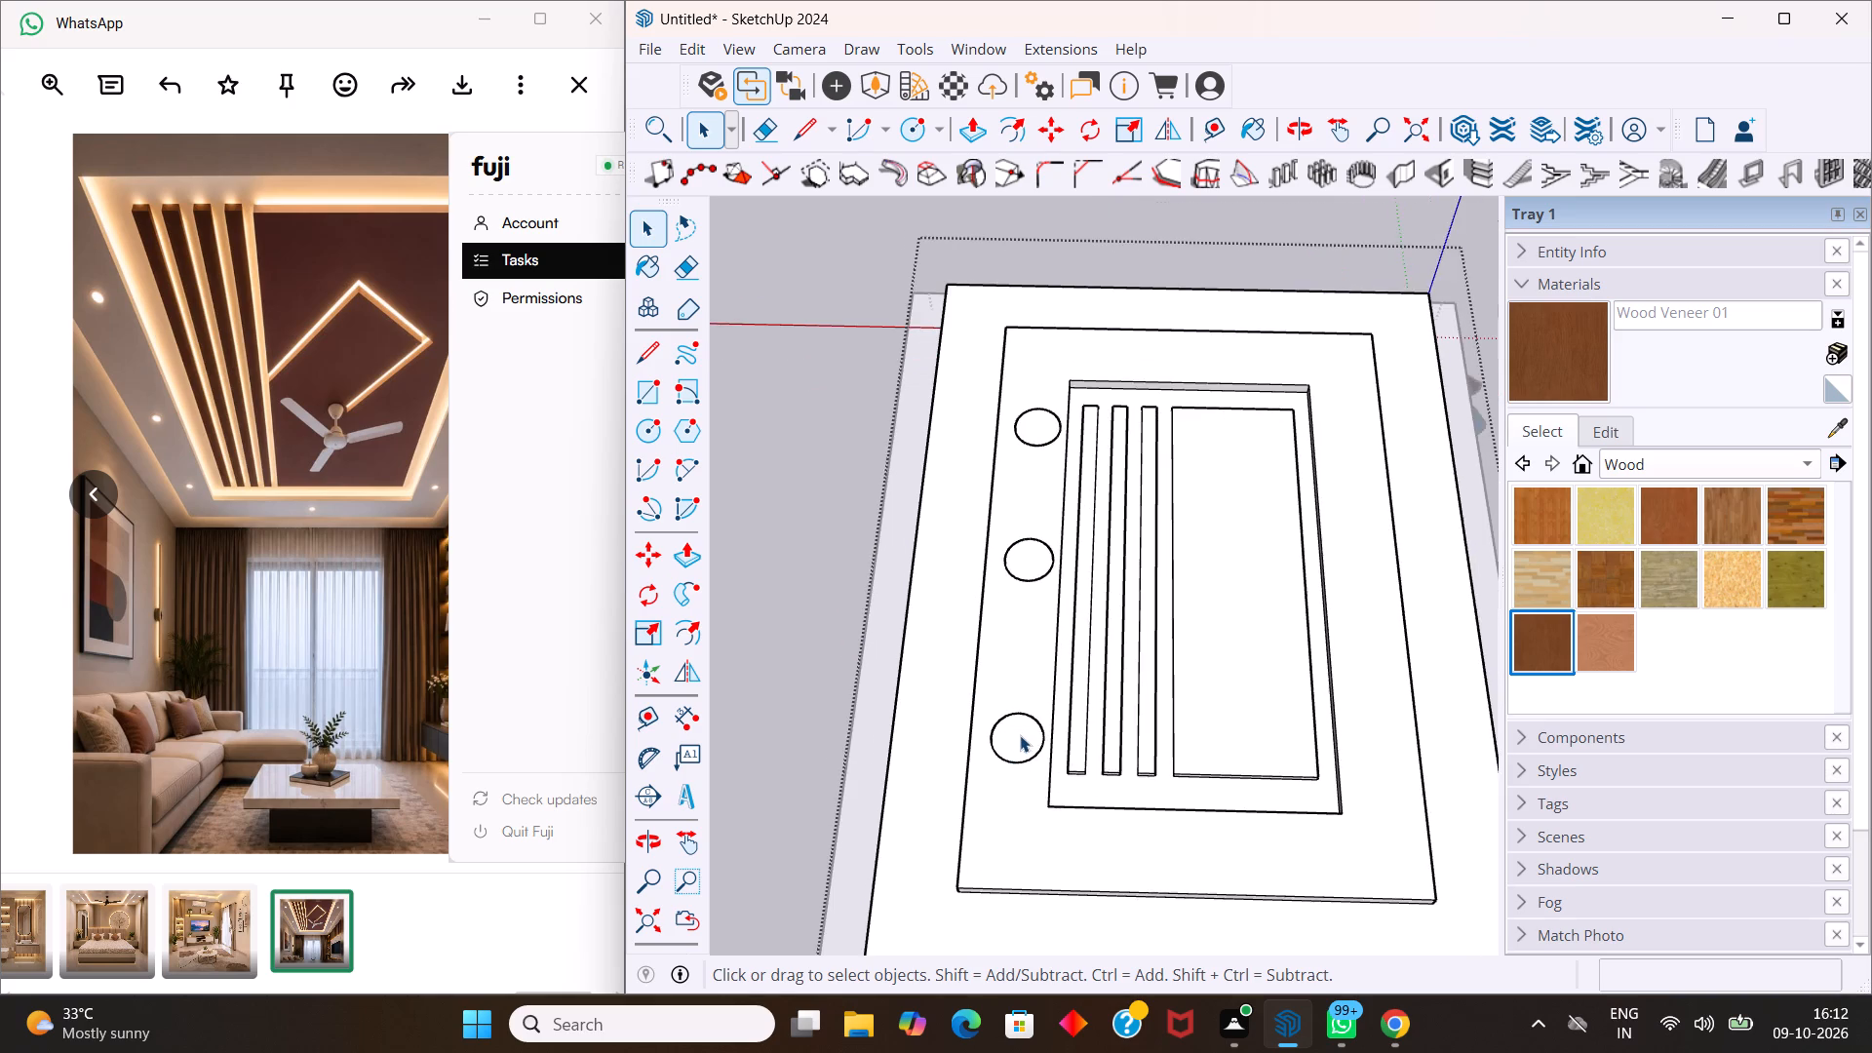
double_click(1020, 740)
scroll(1024, 743, "up", 5)
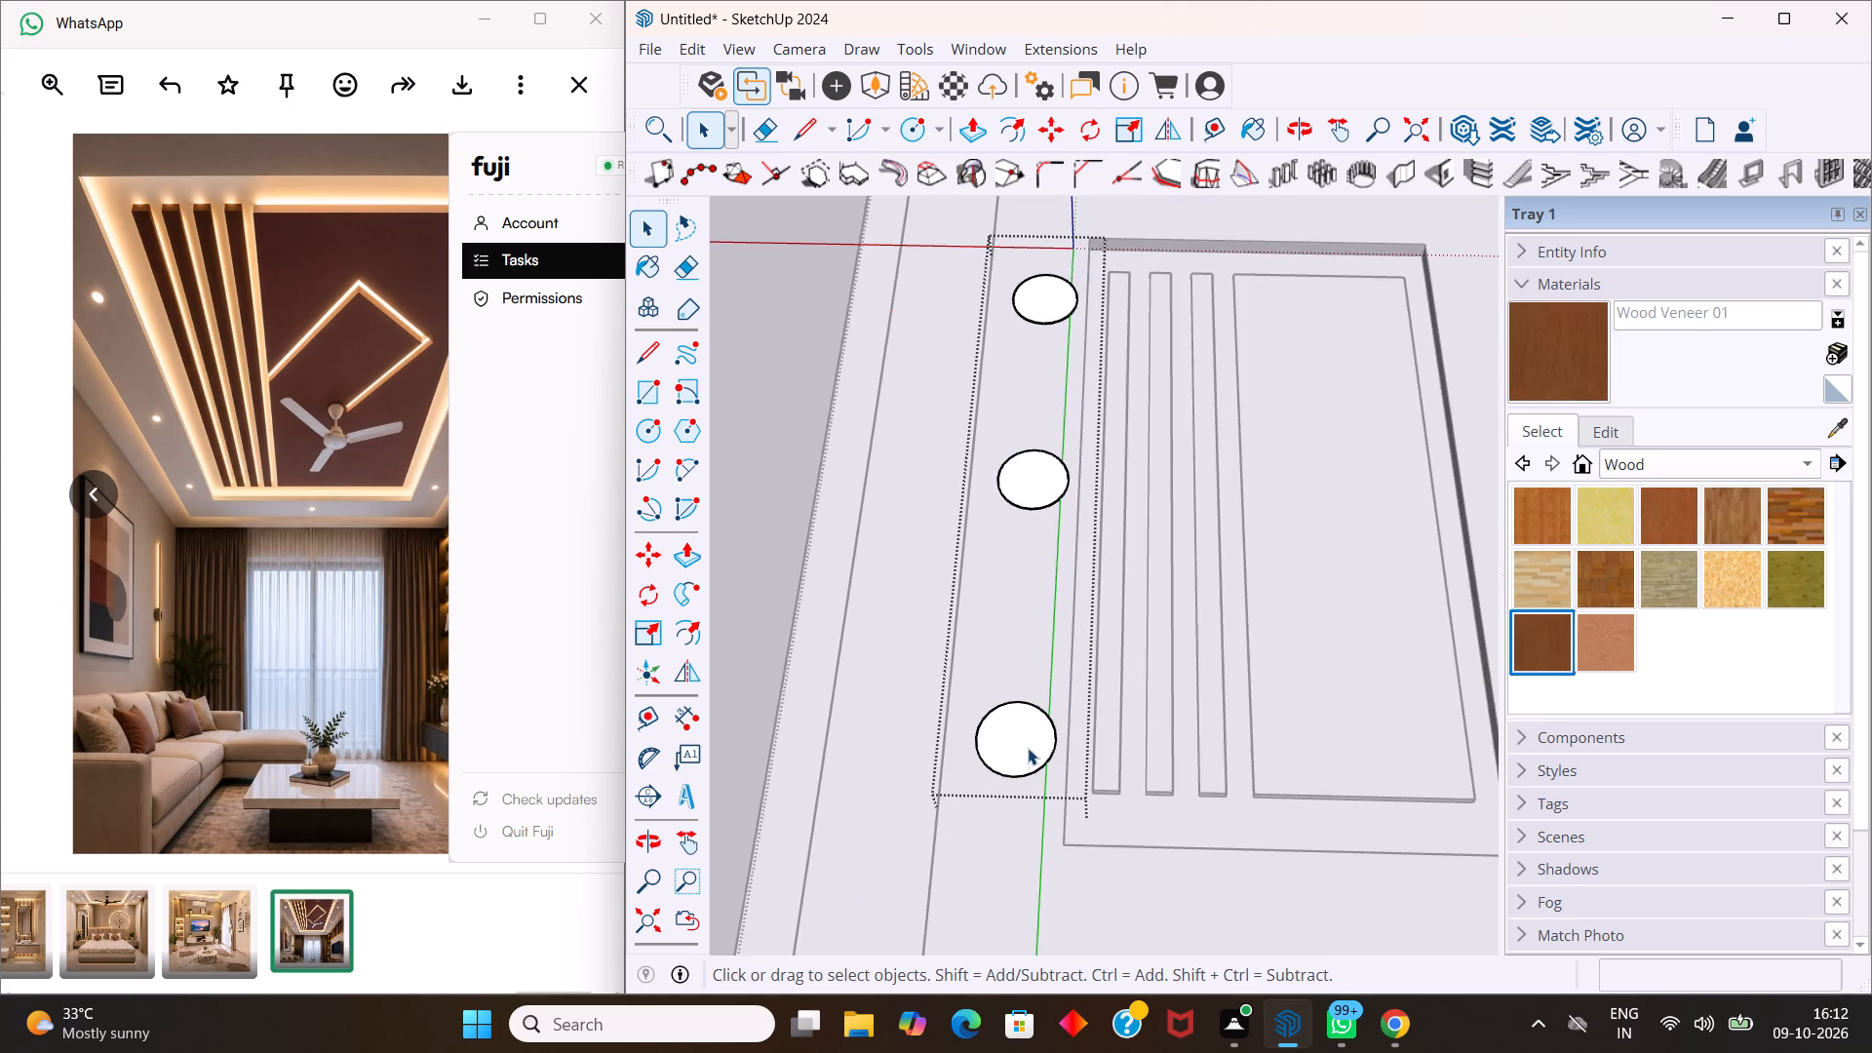
middle_click_drag(1029, 757, 1031, 601)
scroll(1029, 757, "up", 1)
scroll(1003, 545, "up", 8)
scroll(1000, 448, "up", 4)
scroll(1021, 354, "up", 4)
left_click(1030, 298)
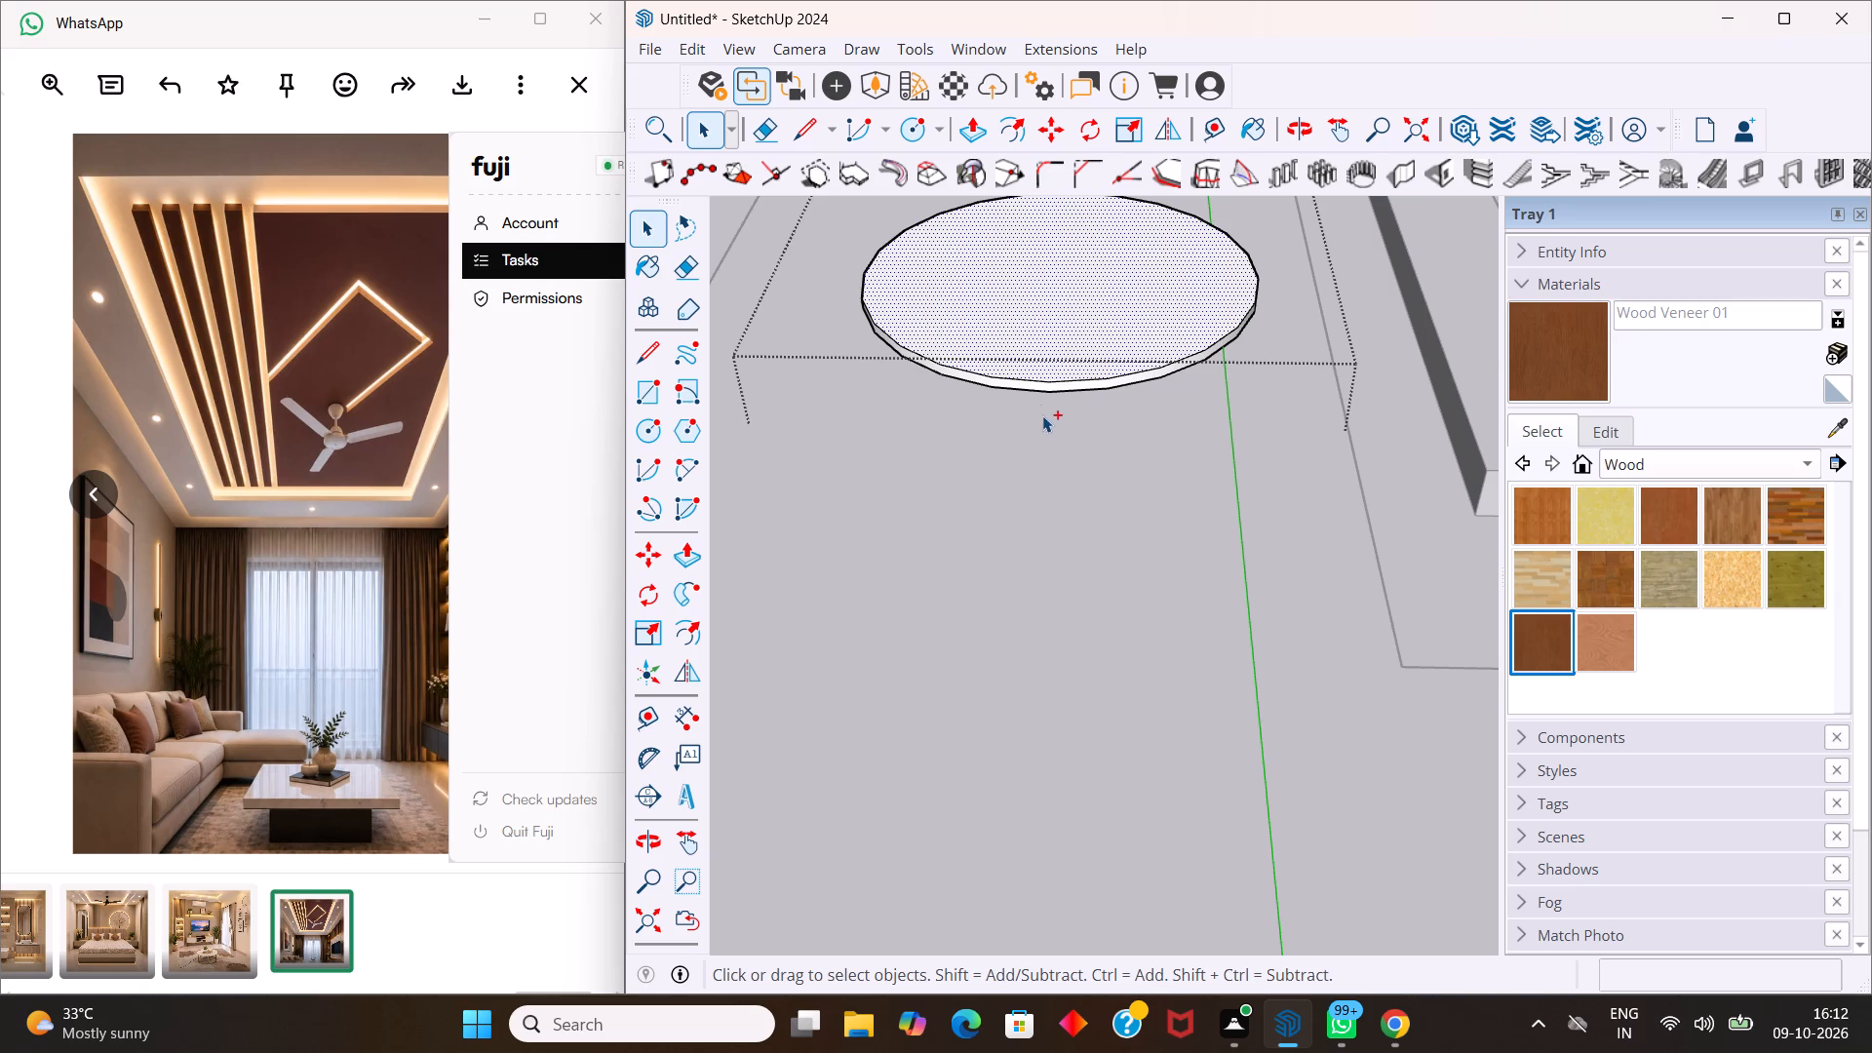
left_click(1038, 387, "ctrl")
scroll(1038, 379, "up", 8, "ctrl")
left_click(1053, 386, "ctrl")
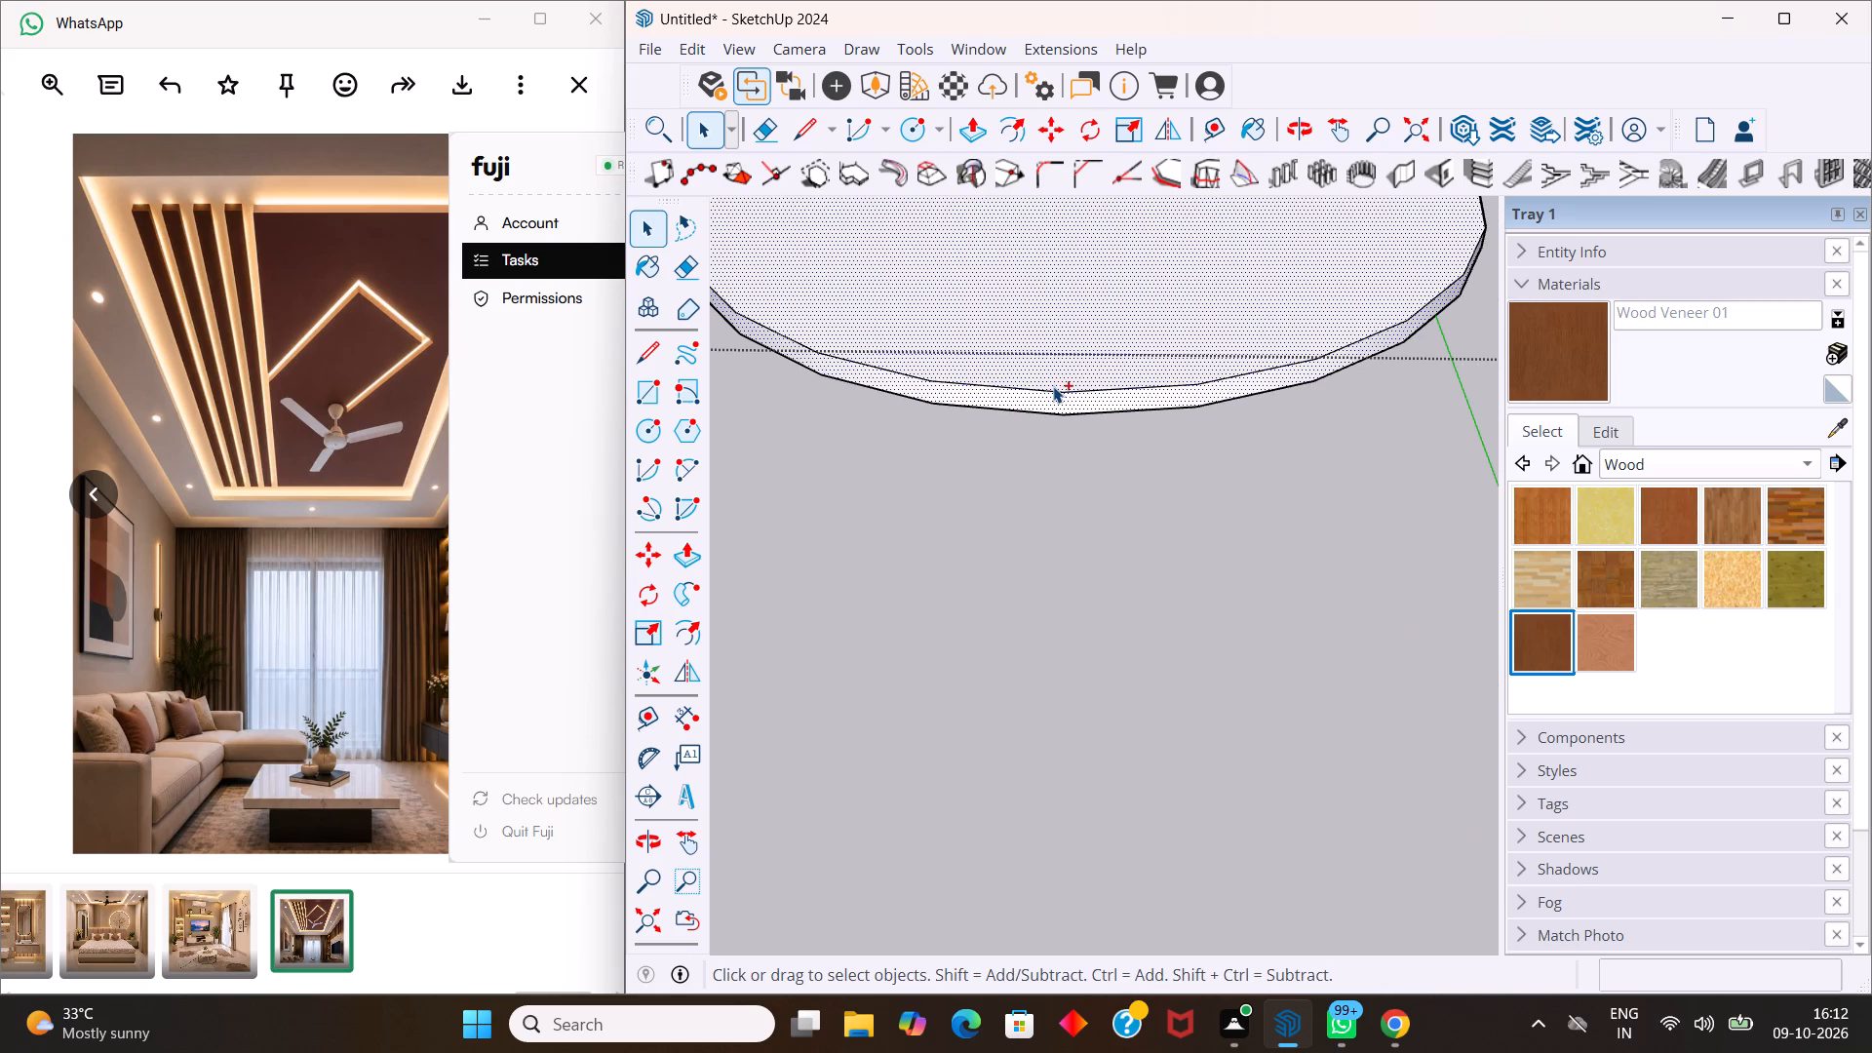
left_click(1054, 392, "ctrl")
left_click(1067, 414, "ctrl")
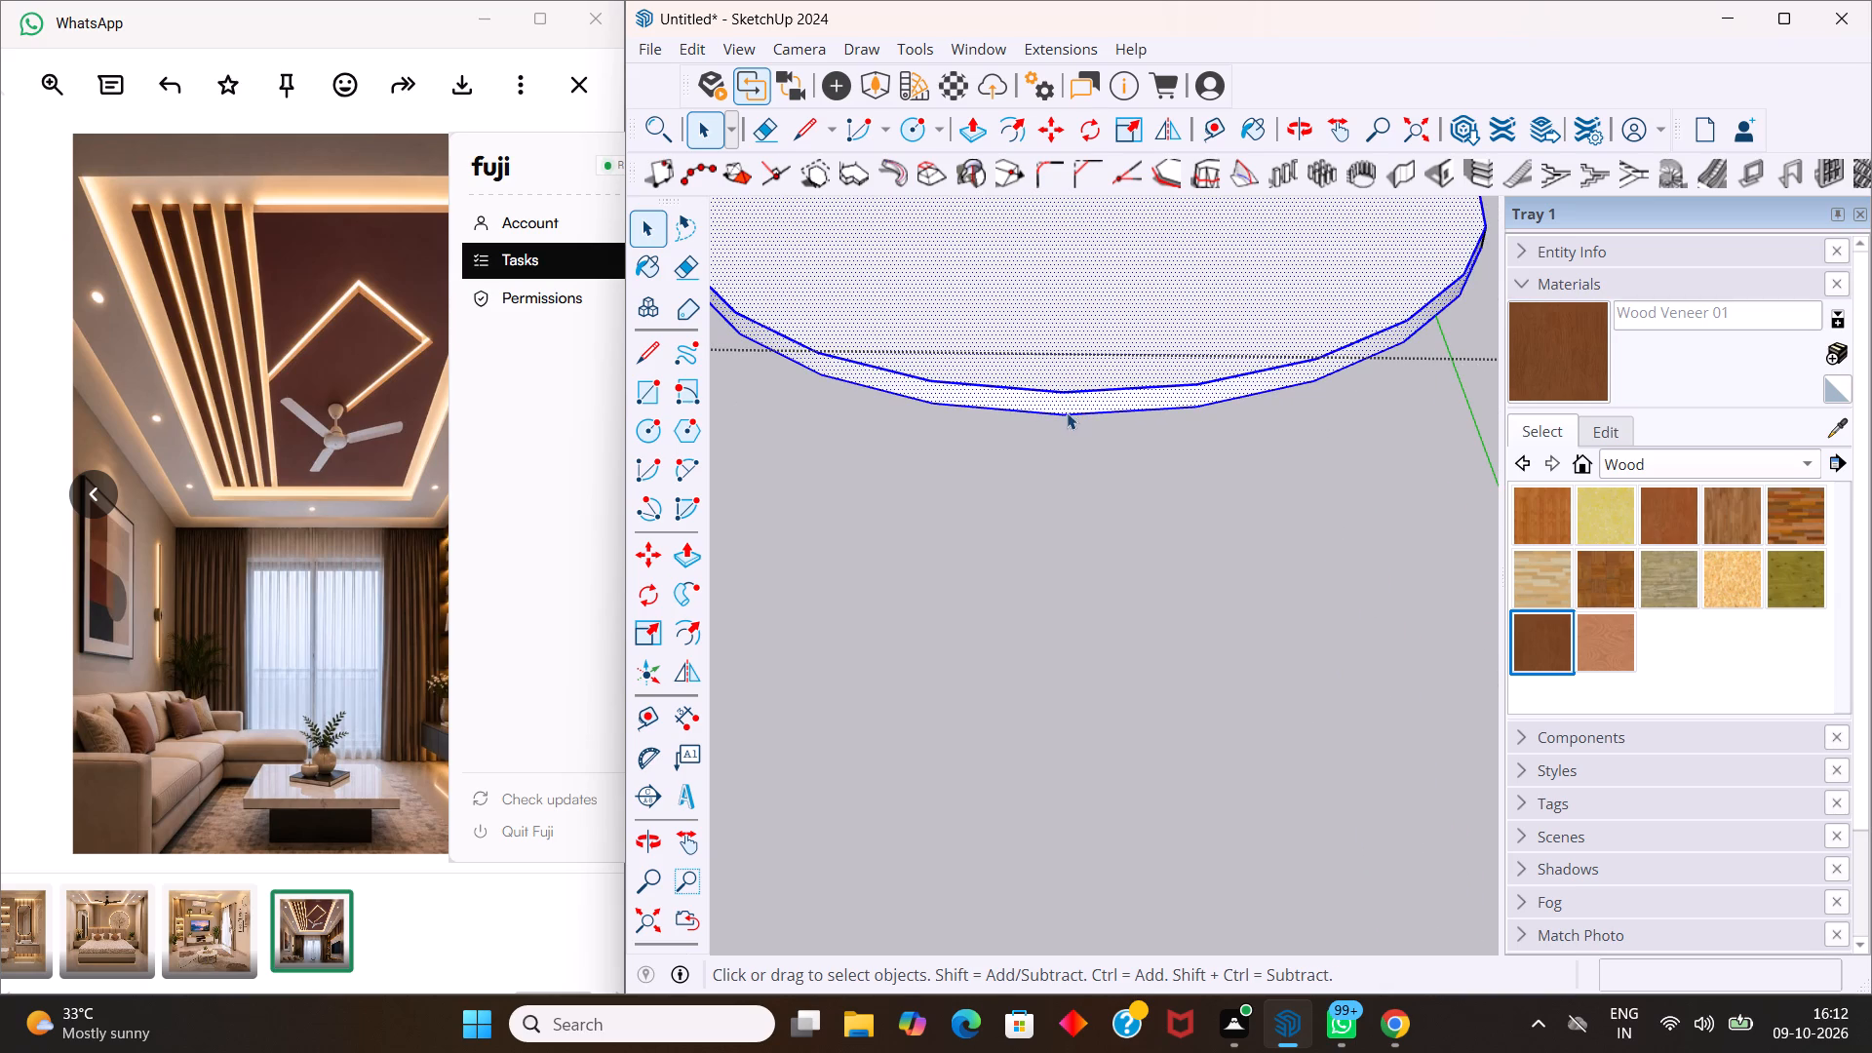
key("m")
scroll(1060, 408, "down", 5)
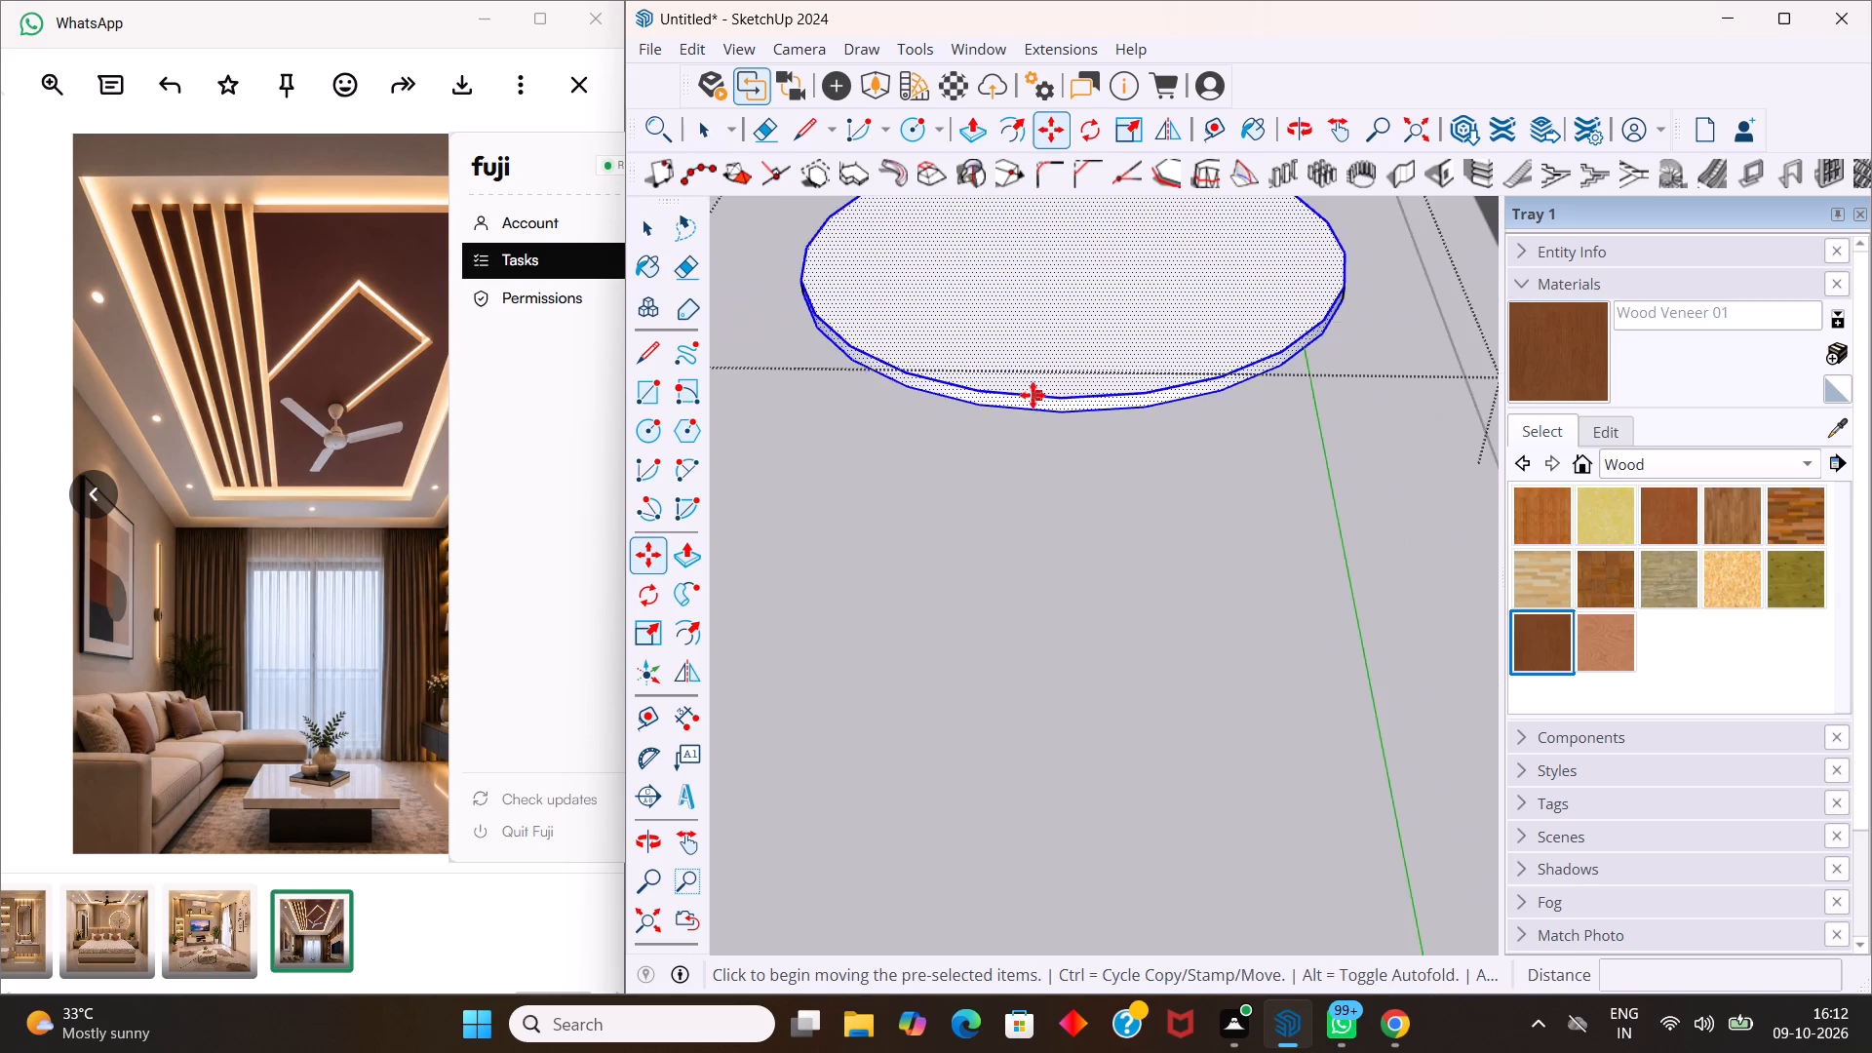
scroll(1024, 394, "down", 11)
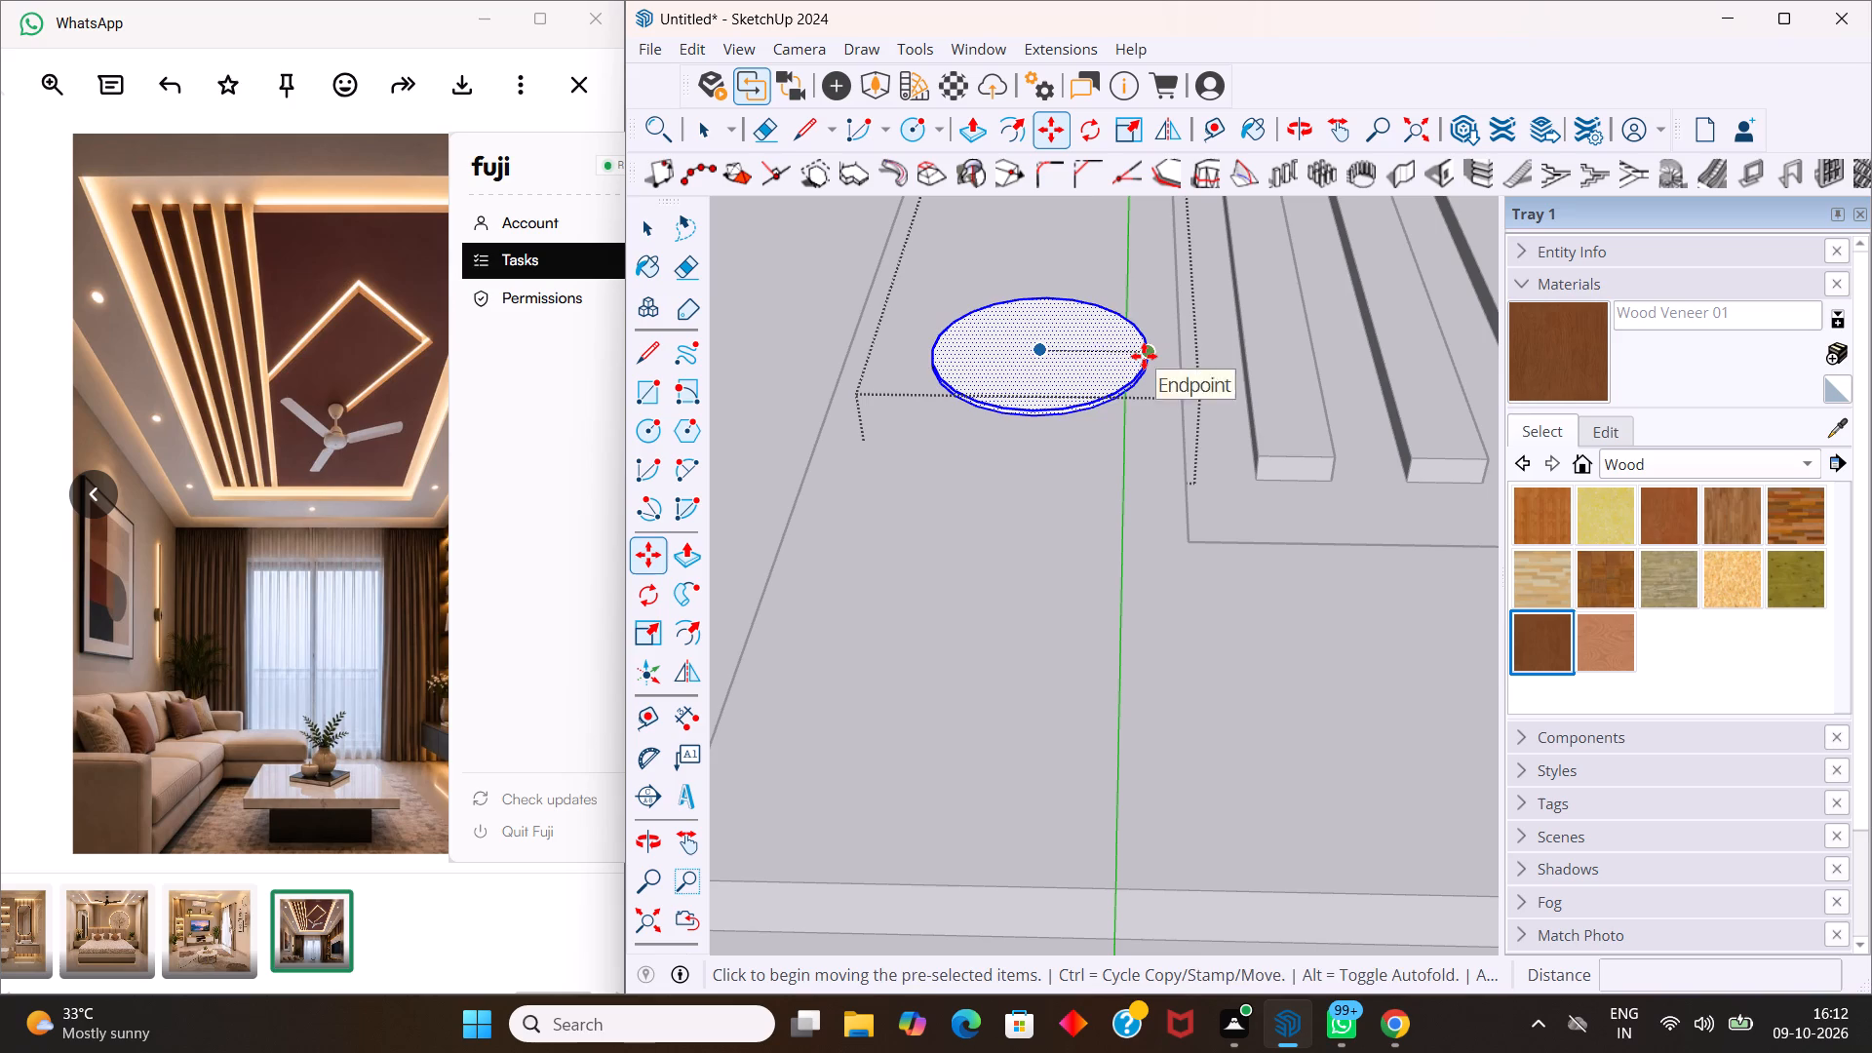
left_click(1145, 356)
scroll(1052, 344, "down", 11)
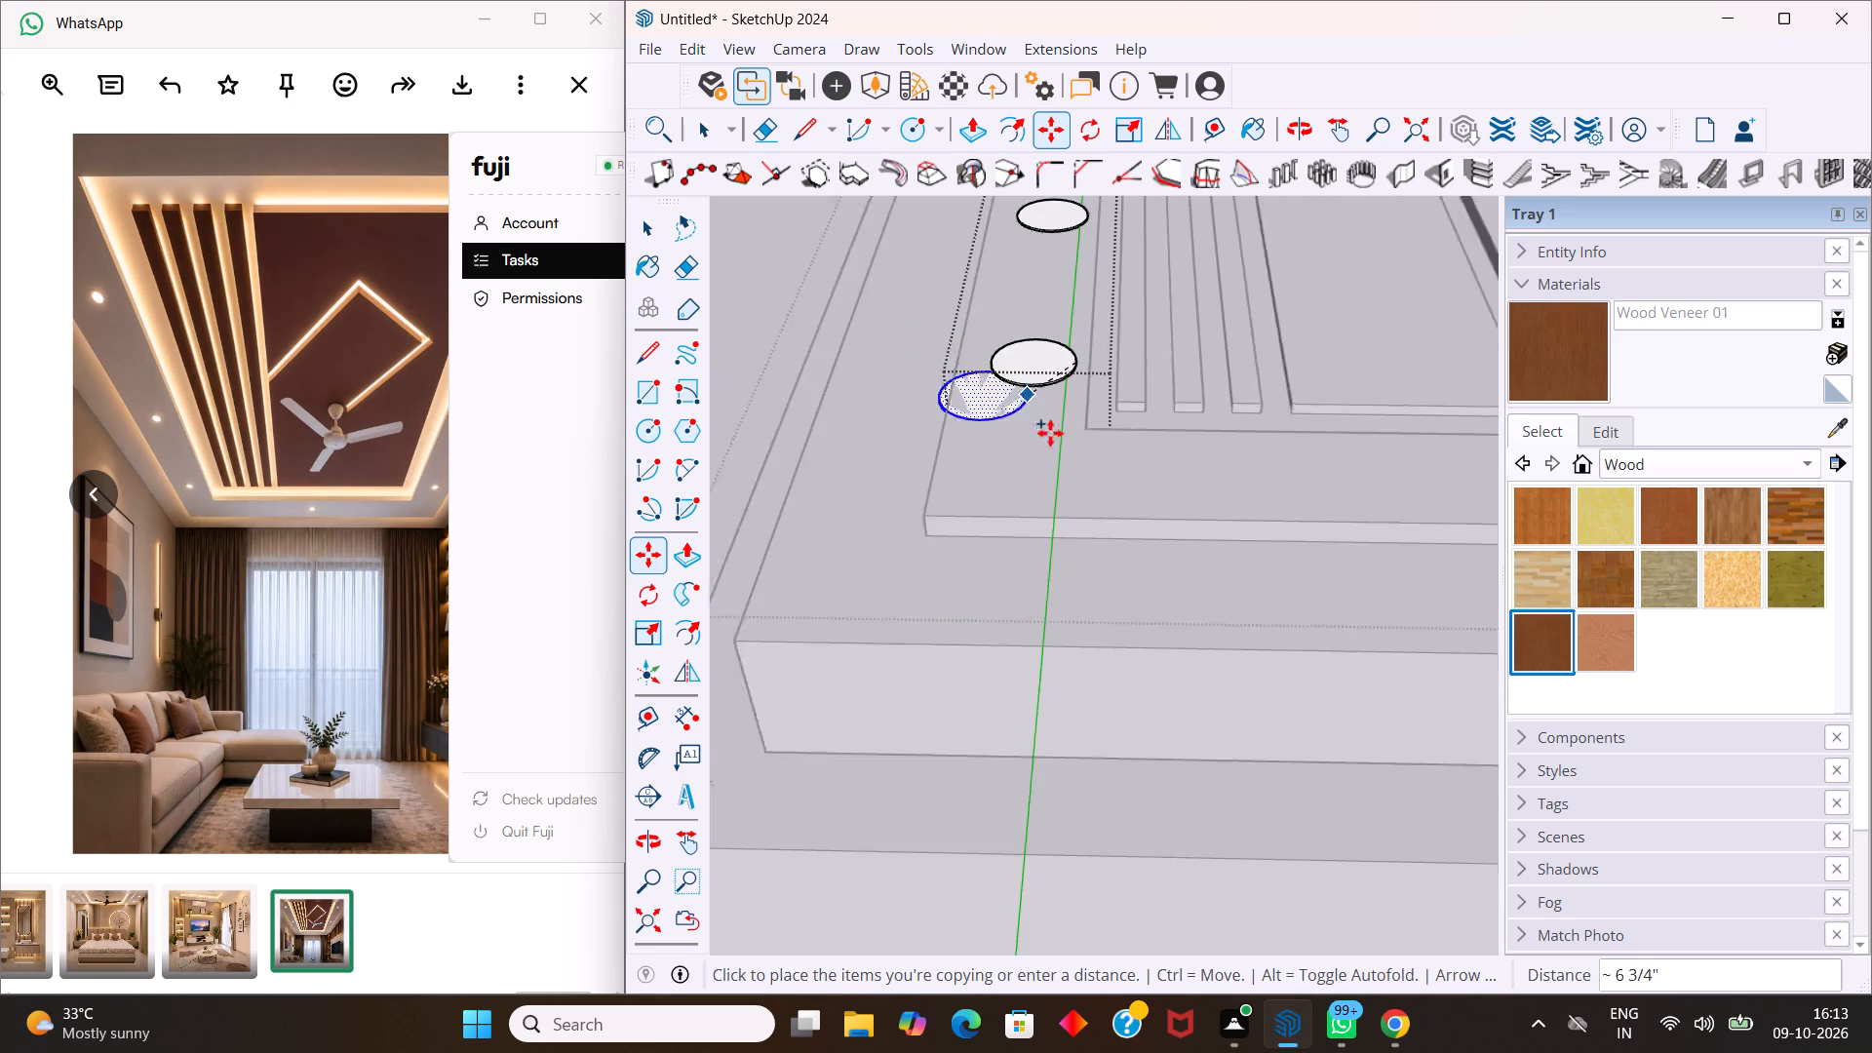
scroll(1076, 463, "down", 5)
scroll(1224, 436, "down", 6)
scroll(1353, 421, "up", 8)
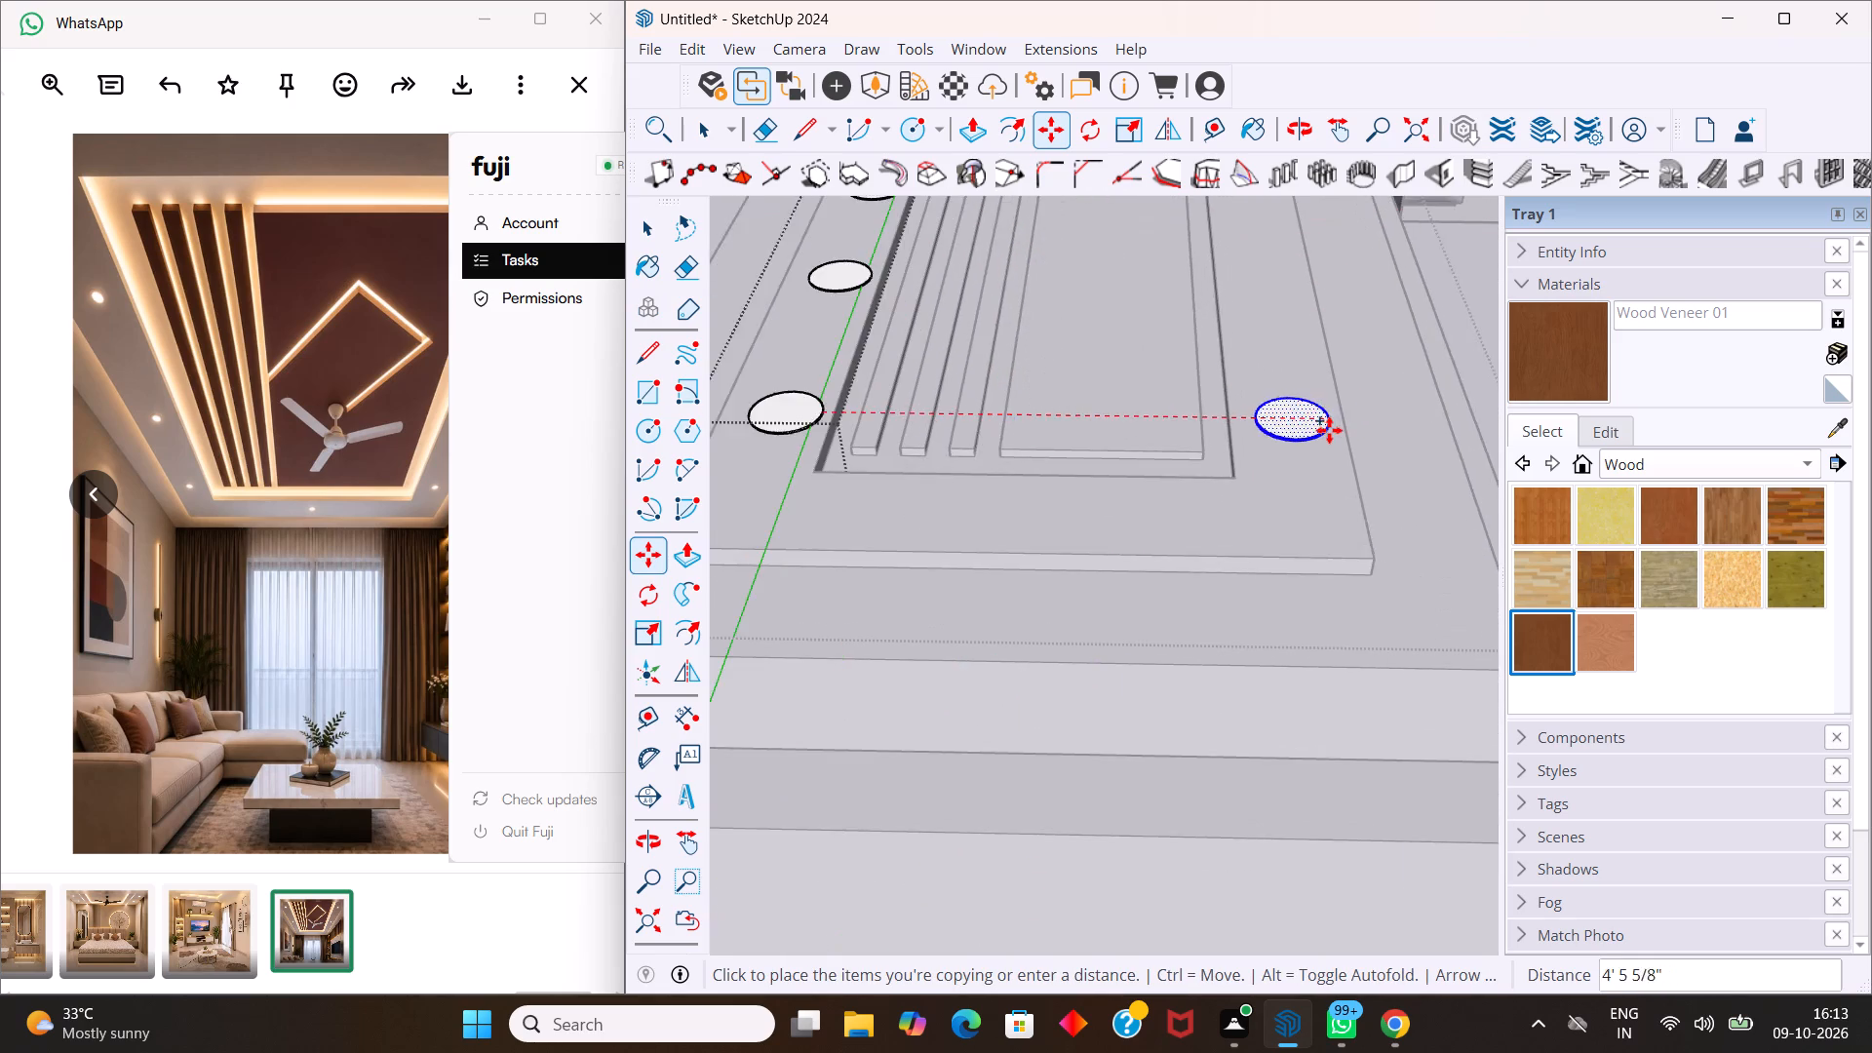
scroll(1329, 430, "up", 3)
scroll(1313, 432, "down", 5)
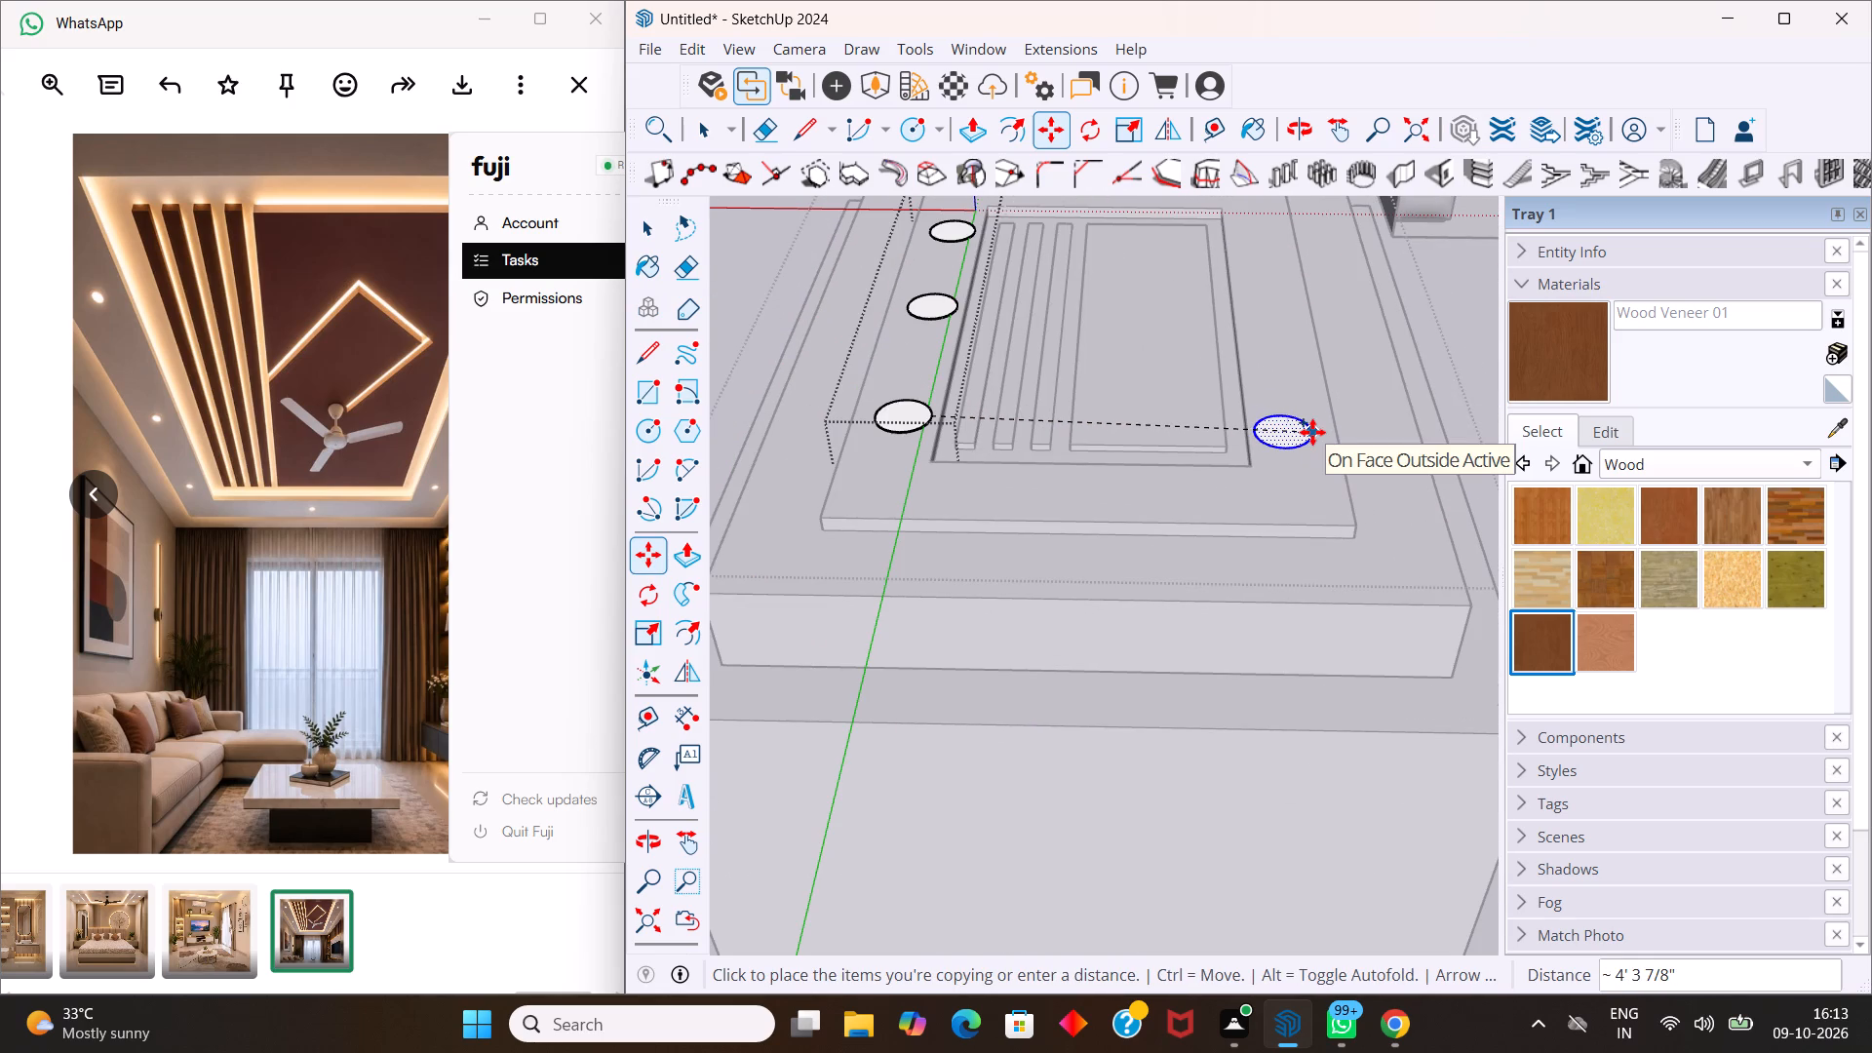
scroll(1312, 432, "up", 2)
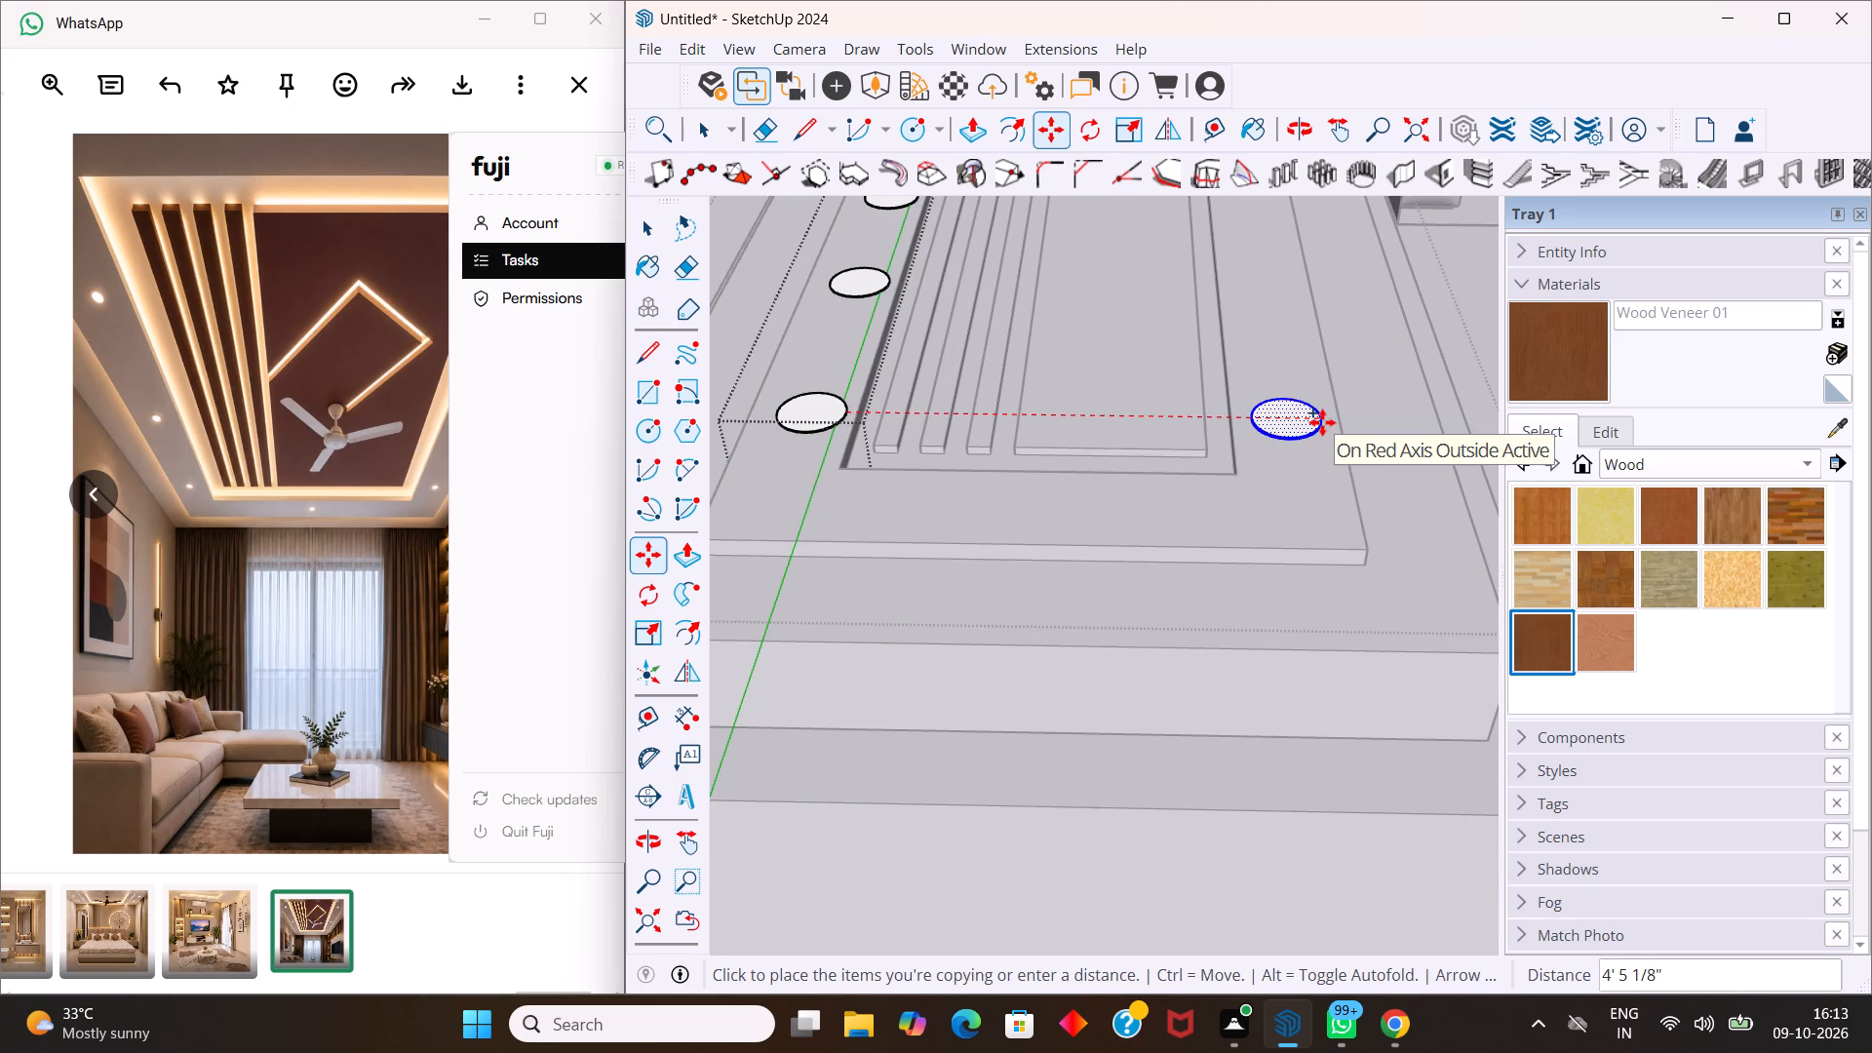
left_click(1318, 422)
Copy the selected disc about 4' 11 1/8" along the green axis to the opposite end of the same ceiling border.
scroll(1317, 423, "up", 1)
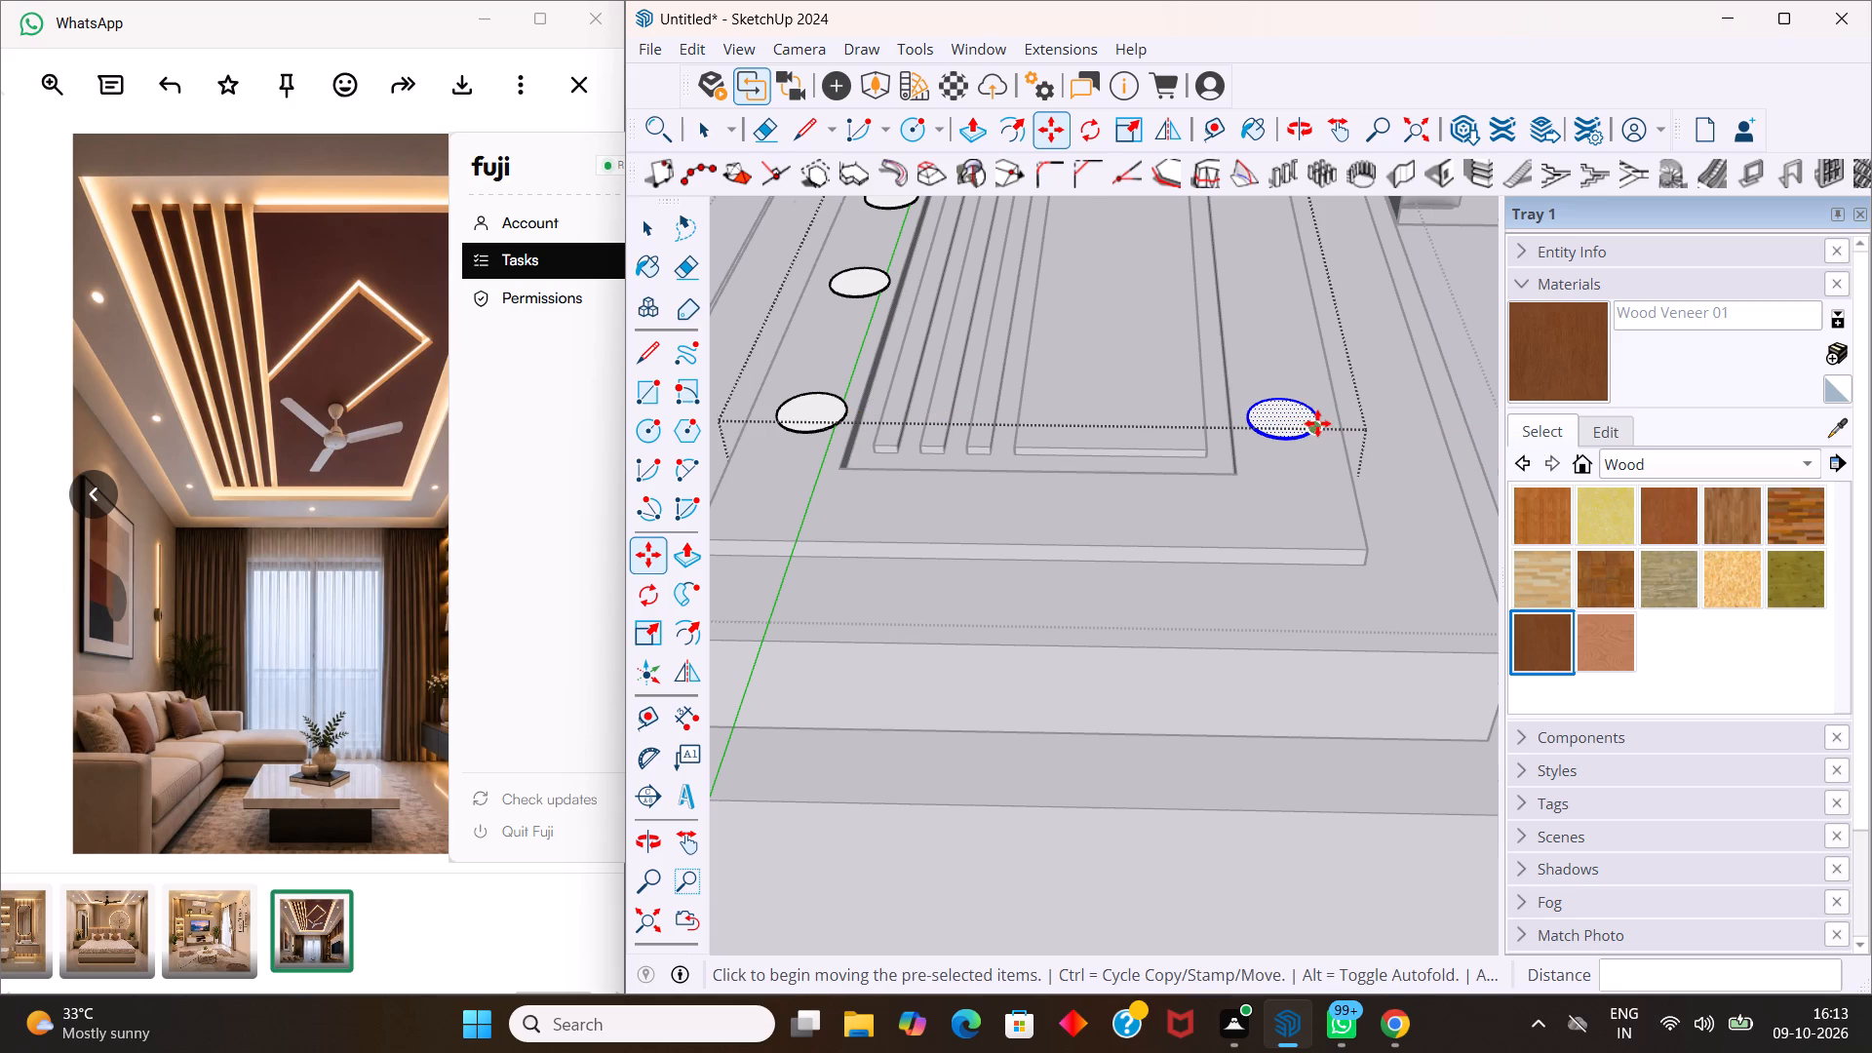
scroll(1317, 423, "up", 2)
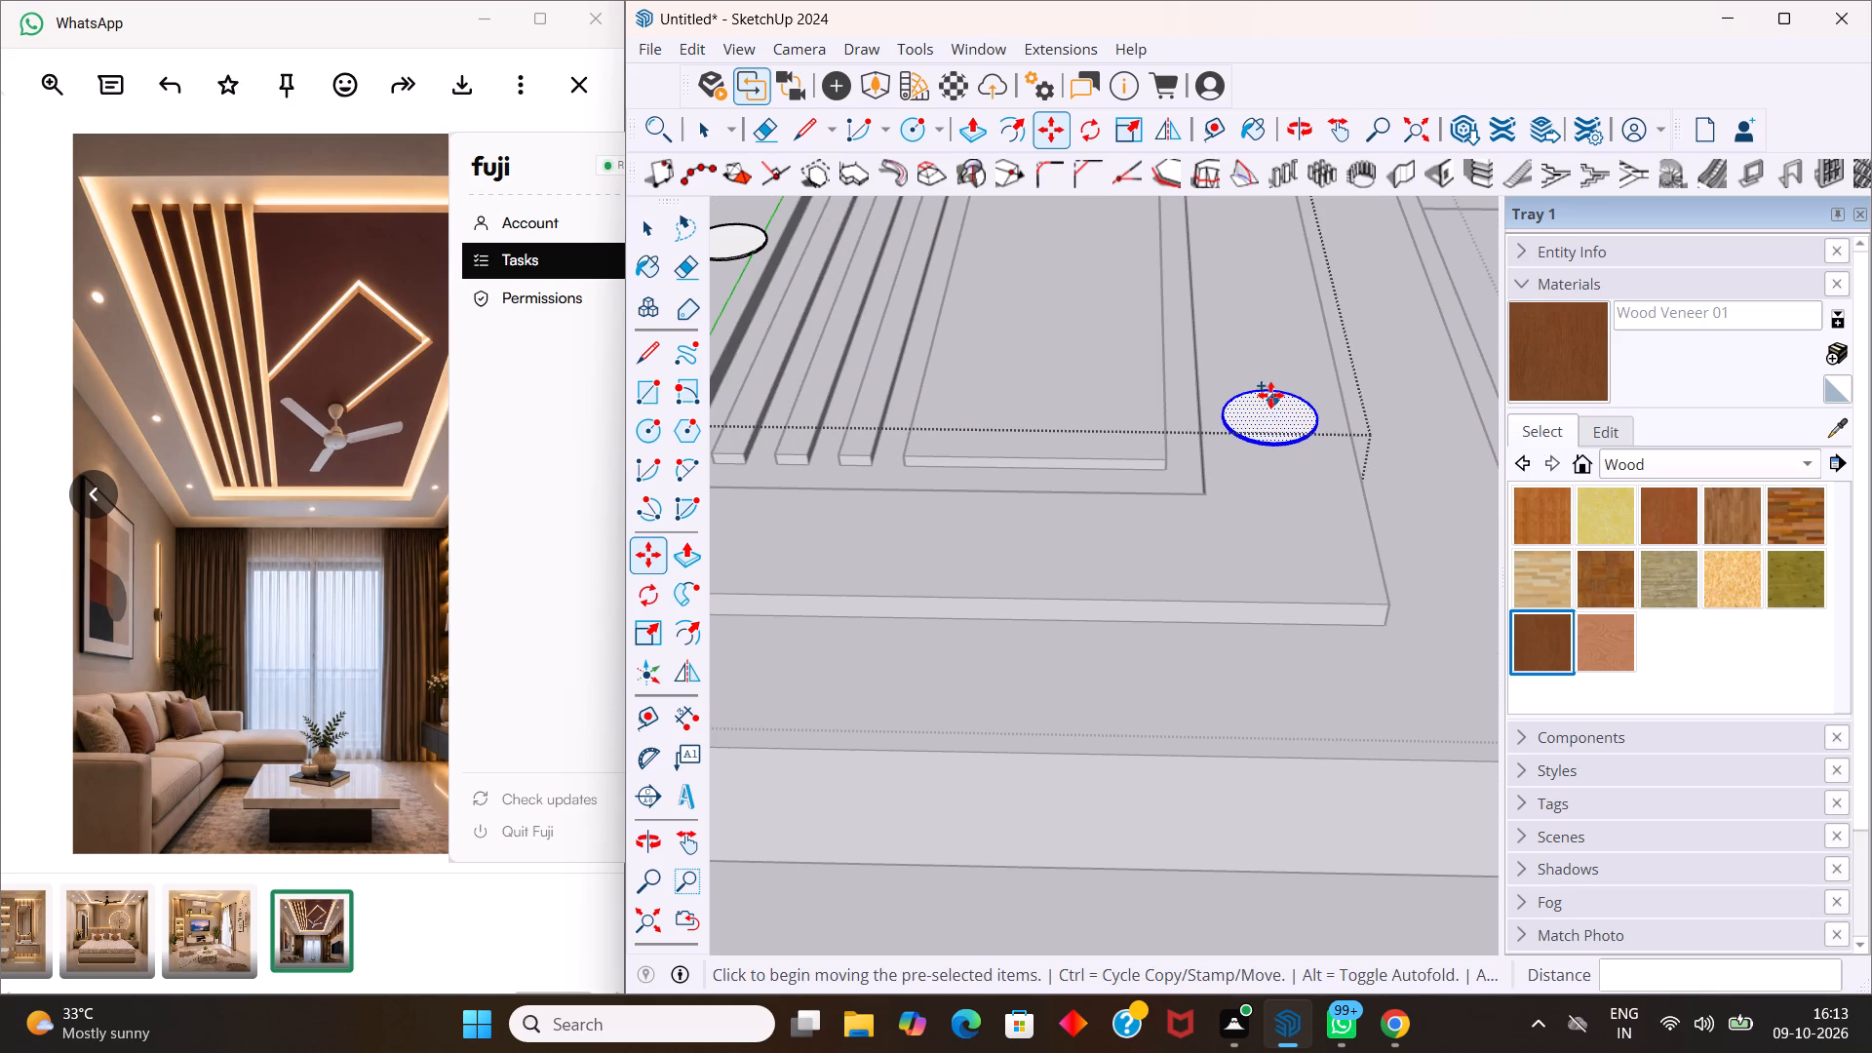
left_click(1270, 393)
scroll(1256, 273, "down", 5)
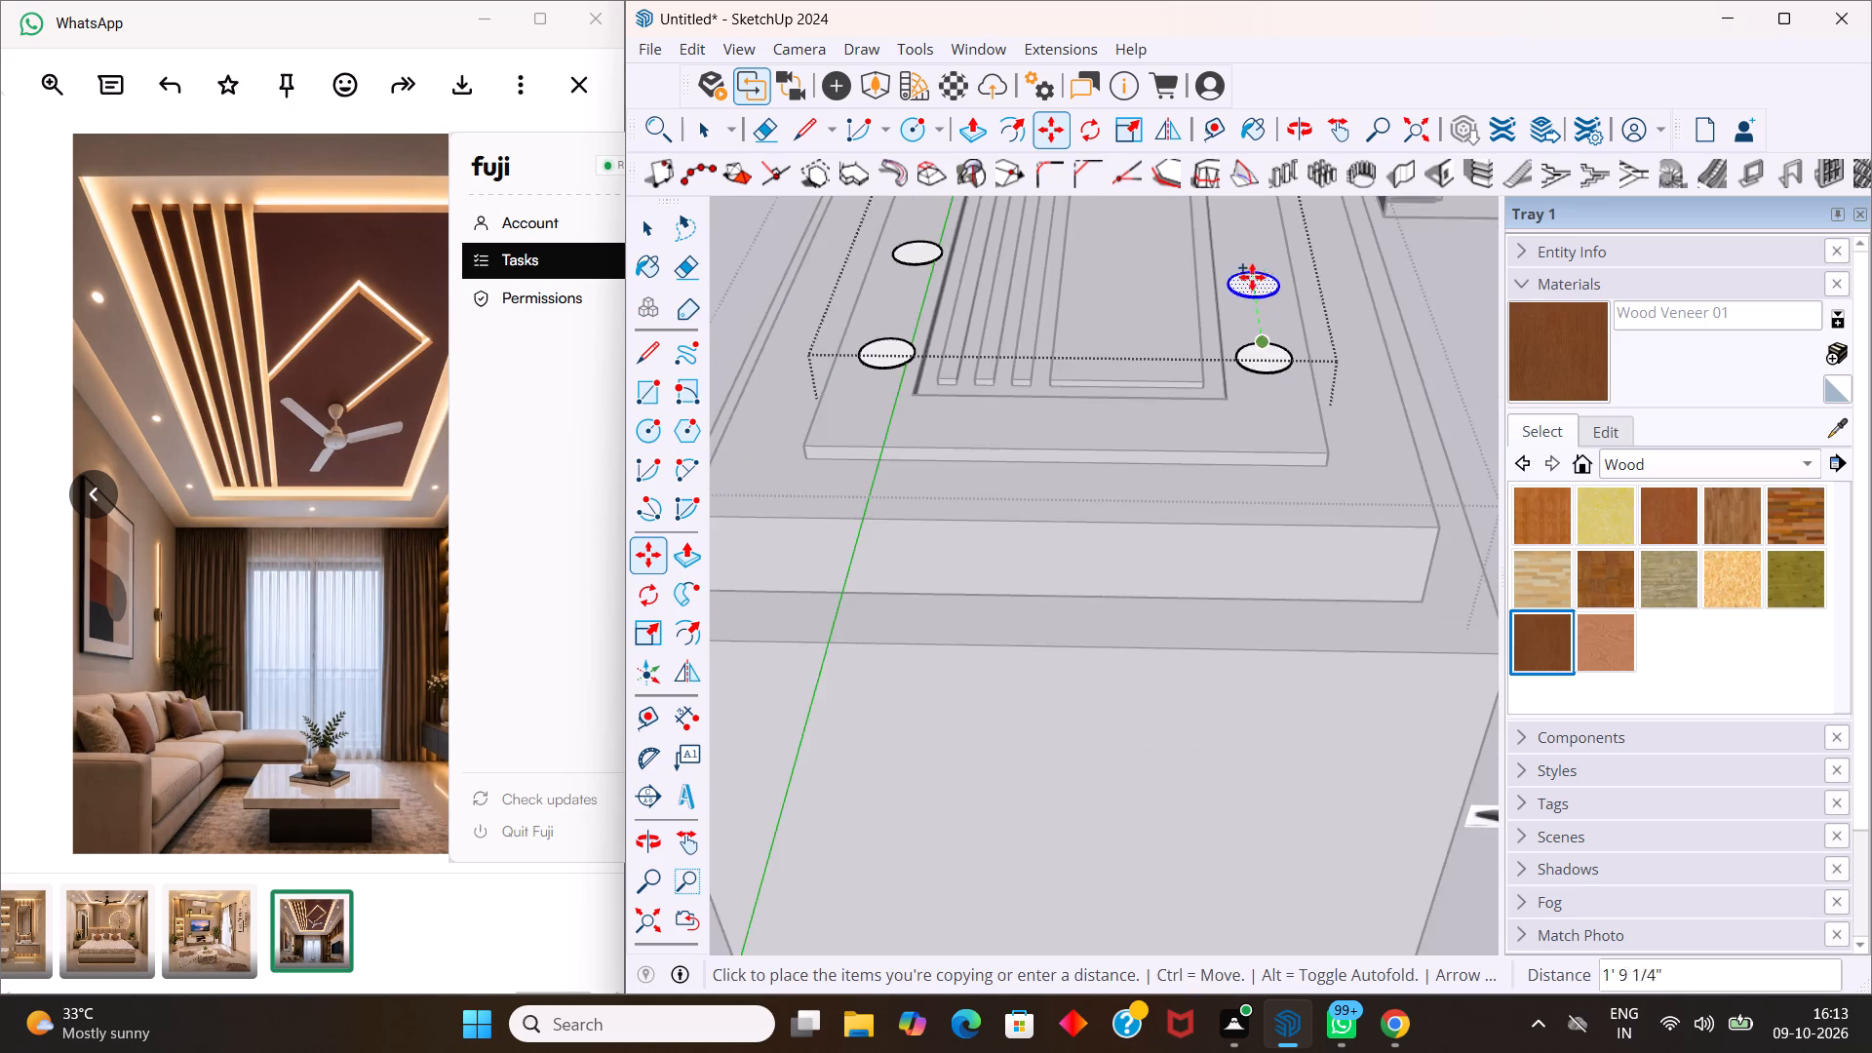
scroll(1252, 281, "down", 10)
scroll(1263, 273, "up", 10)
middle_click_drag(1236, 242, 1234, 333)
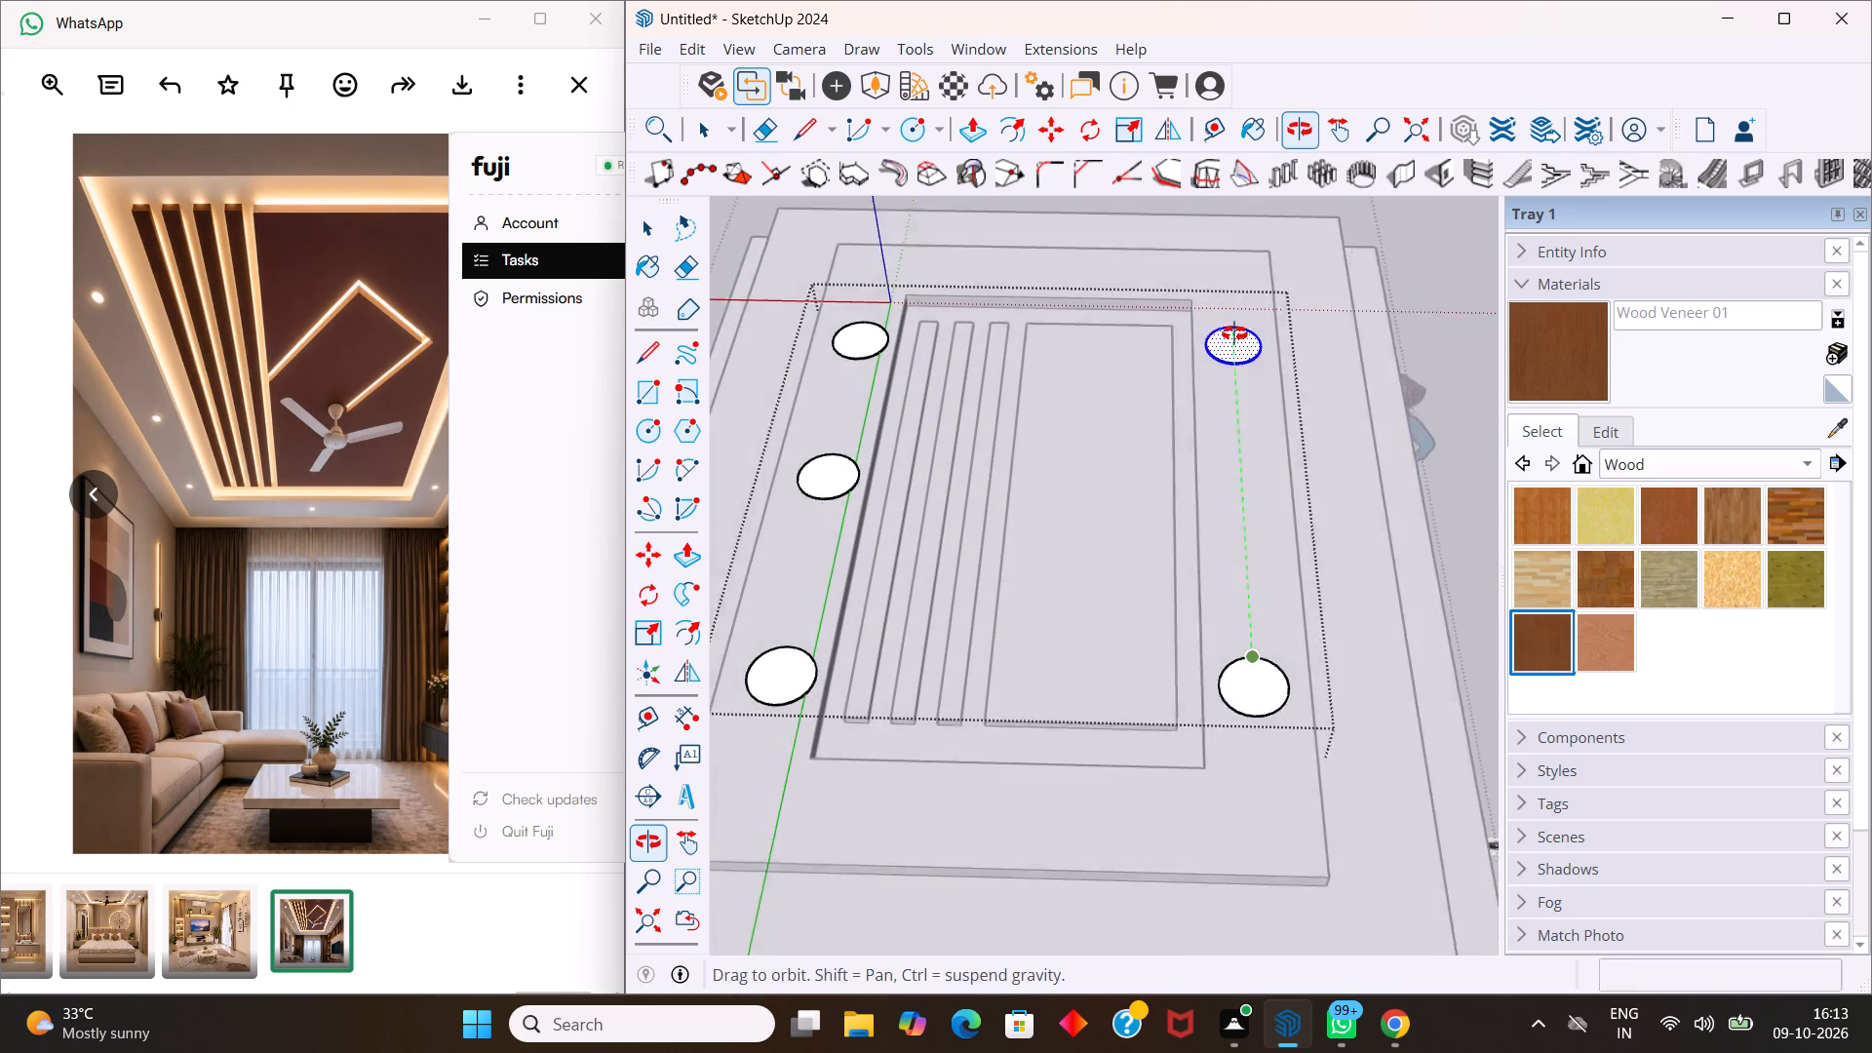
middle_click_drag(1234, 333, 1224, 417)
middle_click_drag(1226, 438, 1229, 536)
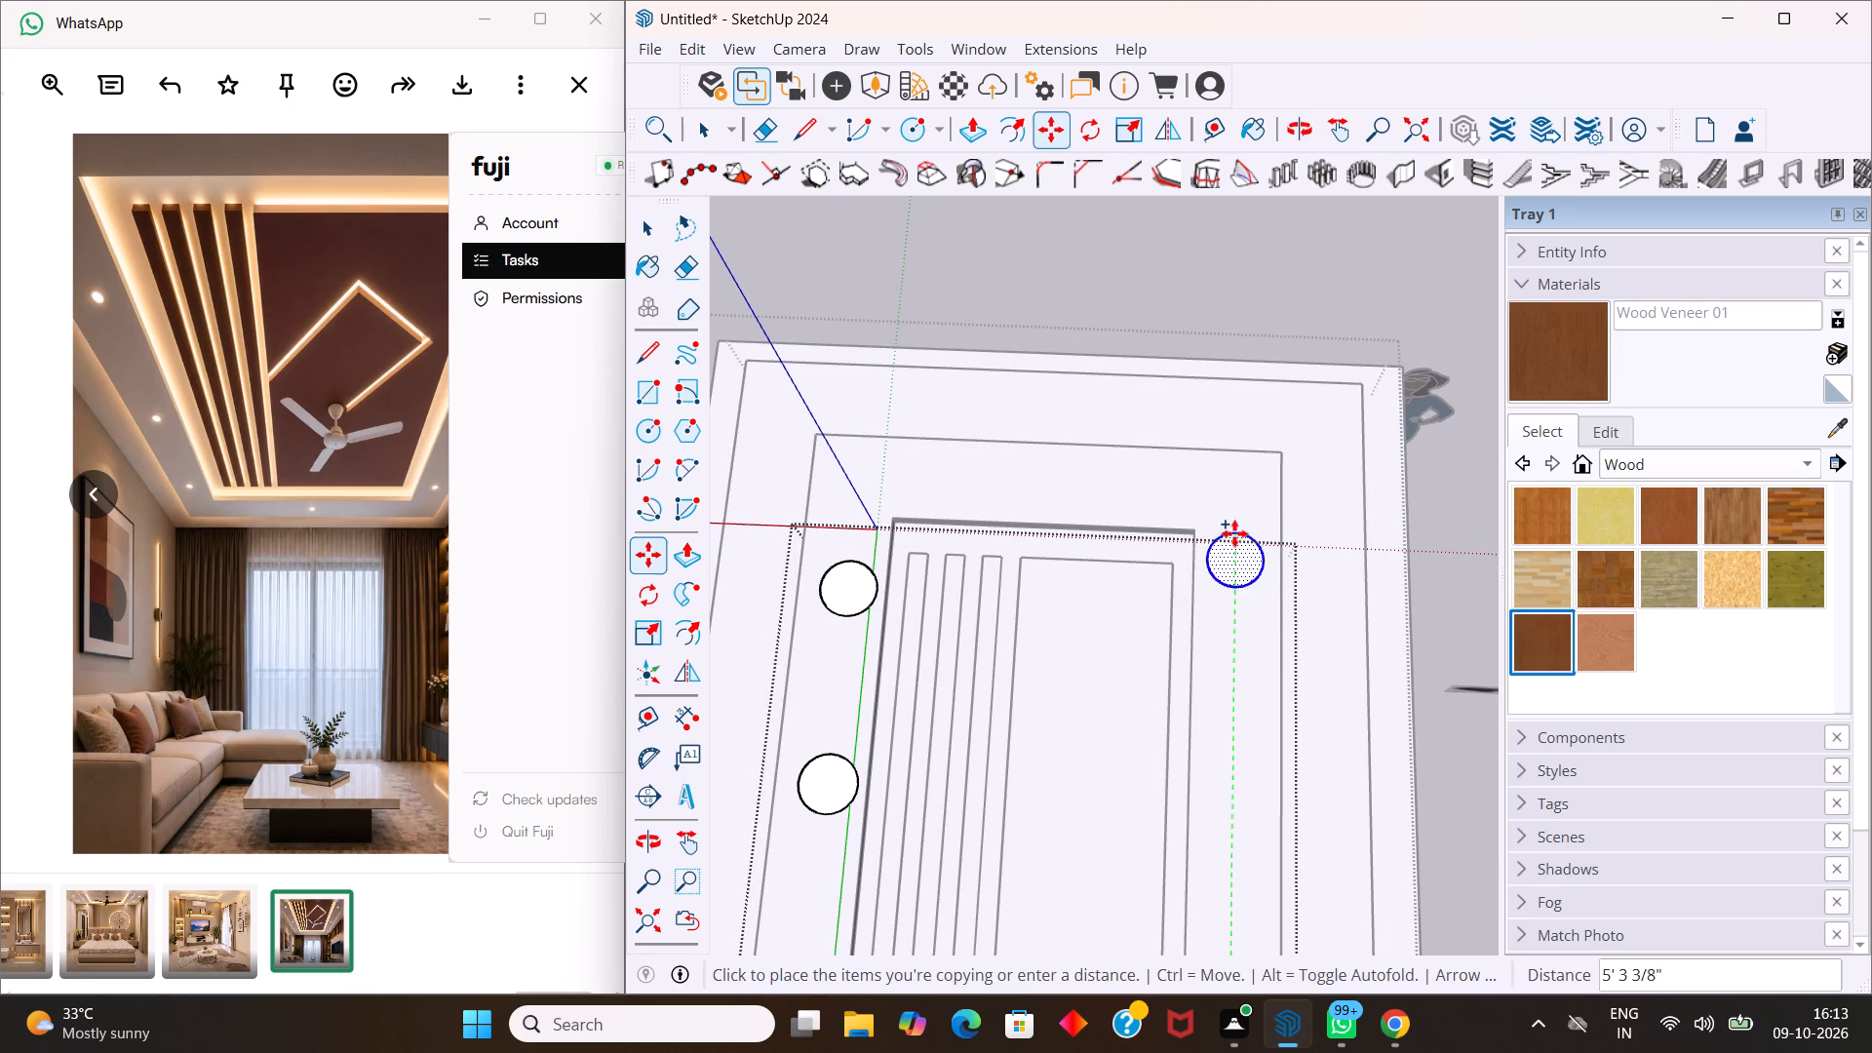
left_click(1244, 563)
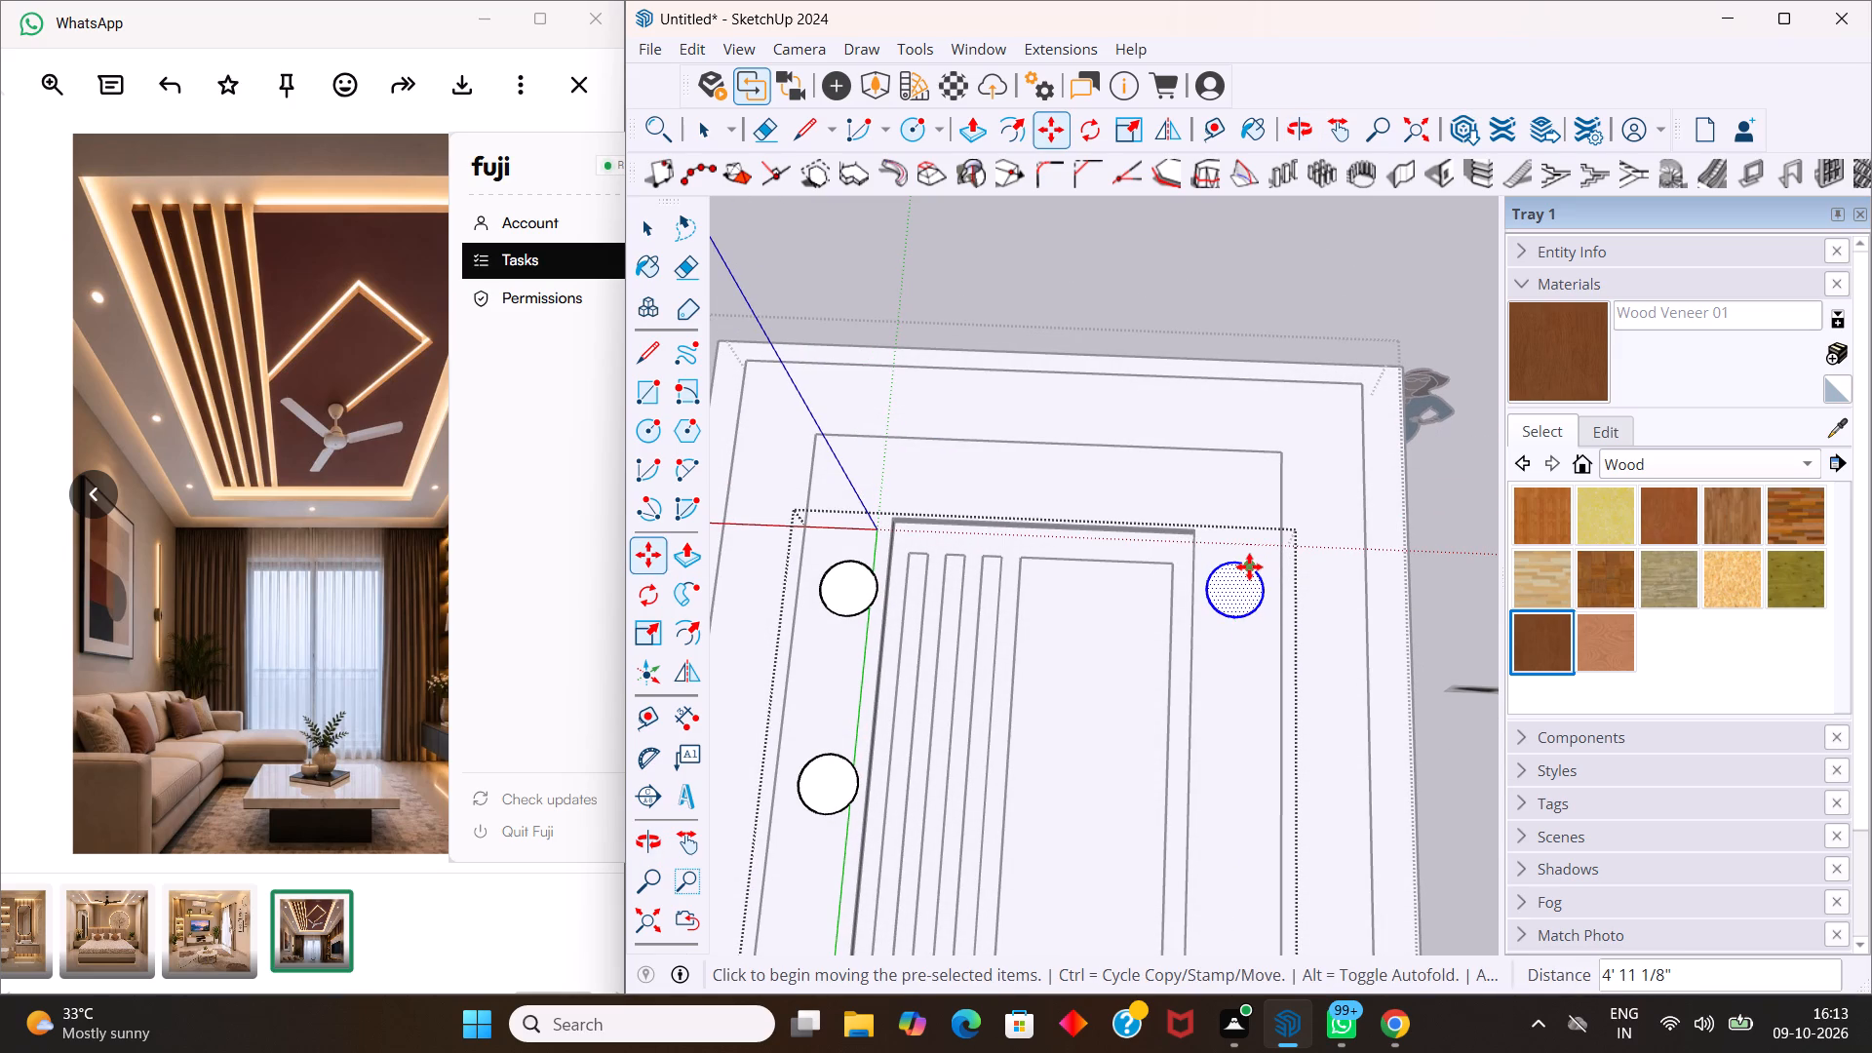
Divide the copy distance by 2 to add a disc midway between the two end discs.
key("slash")
key("2")
key("Return")
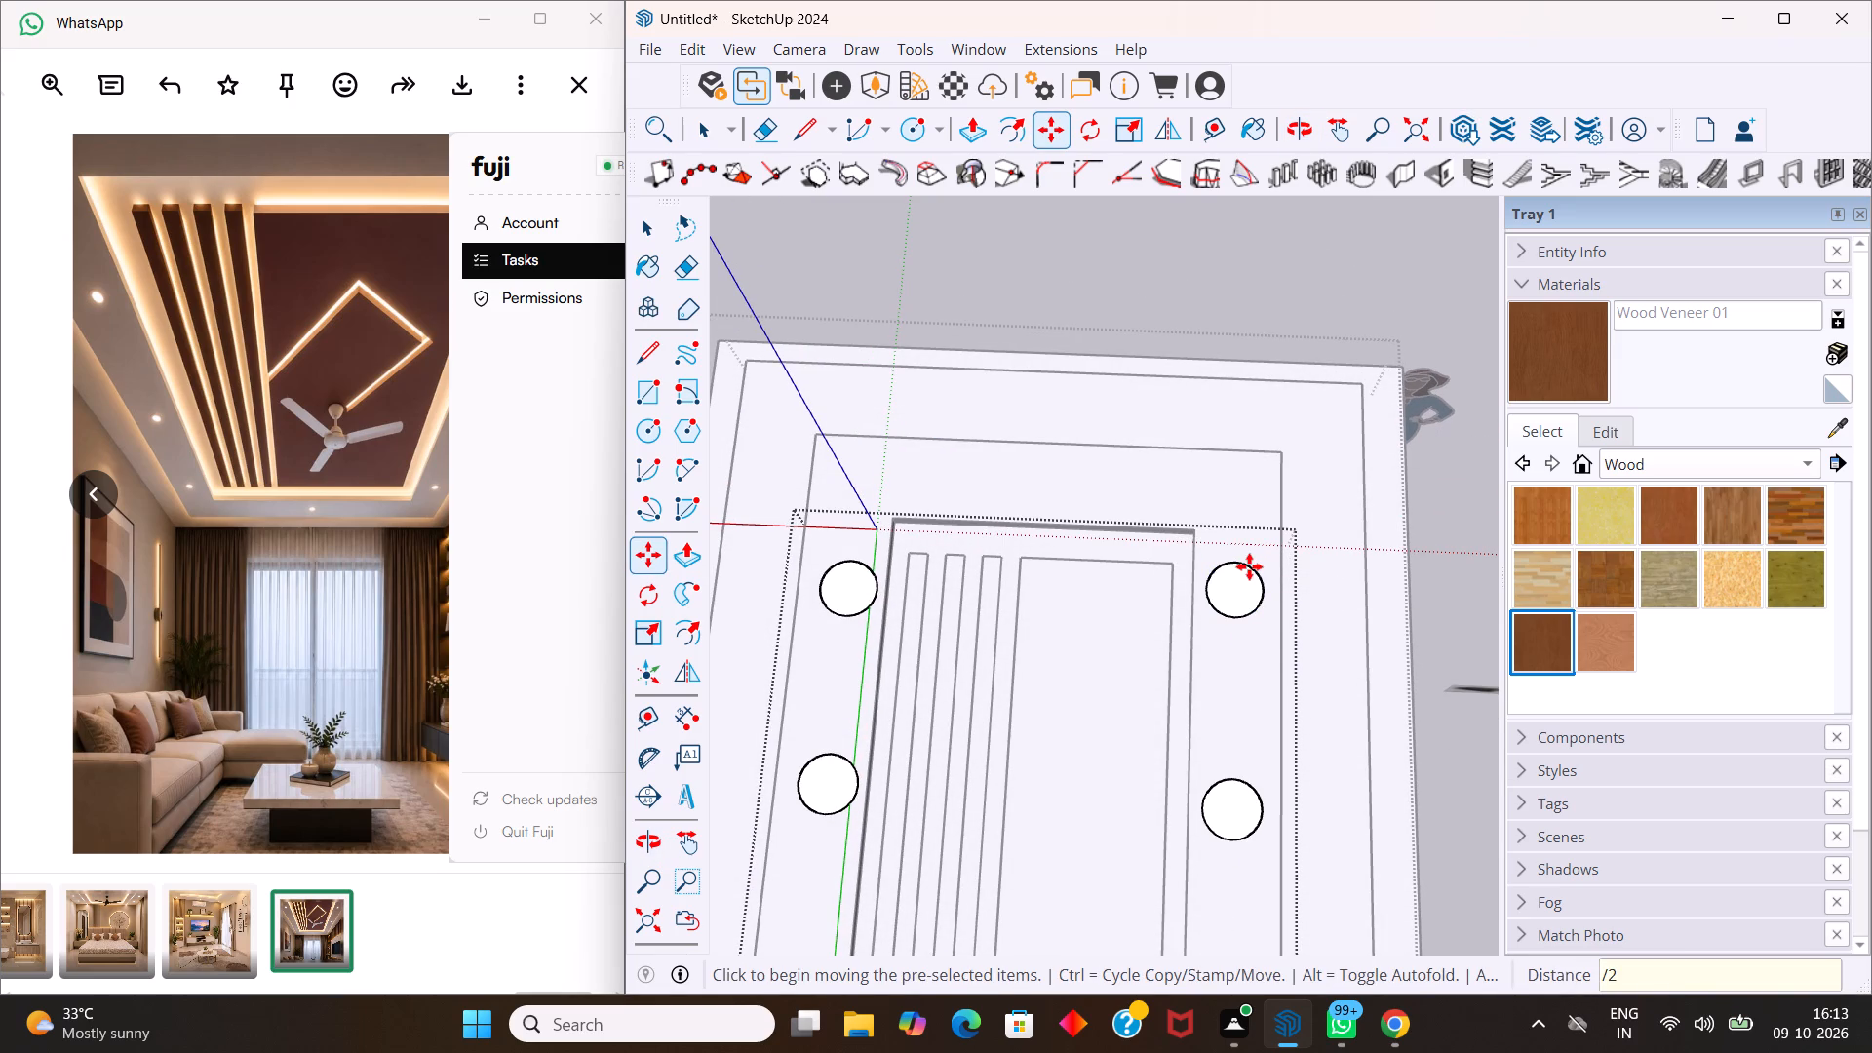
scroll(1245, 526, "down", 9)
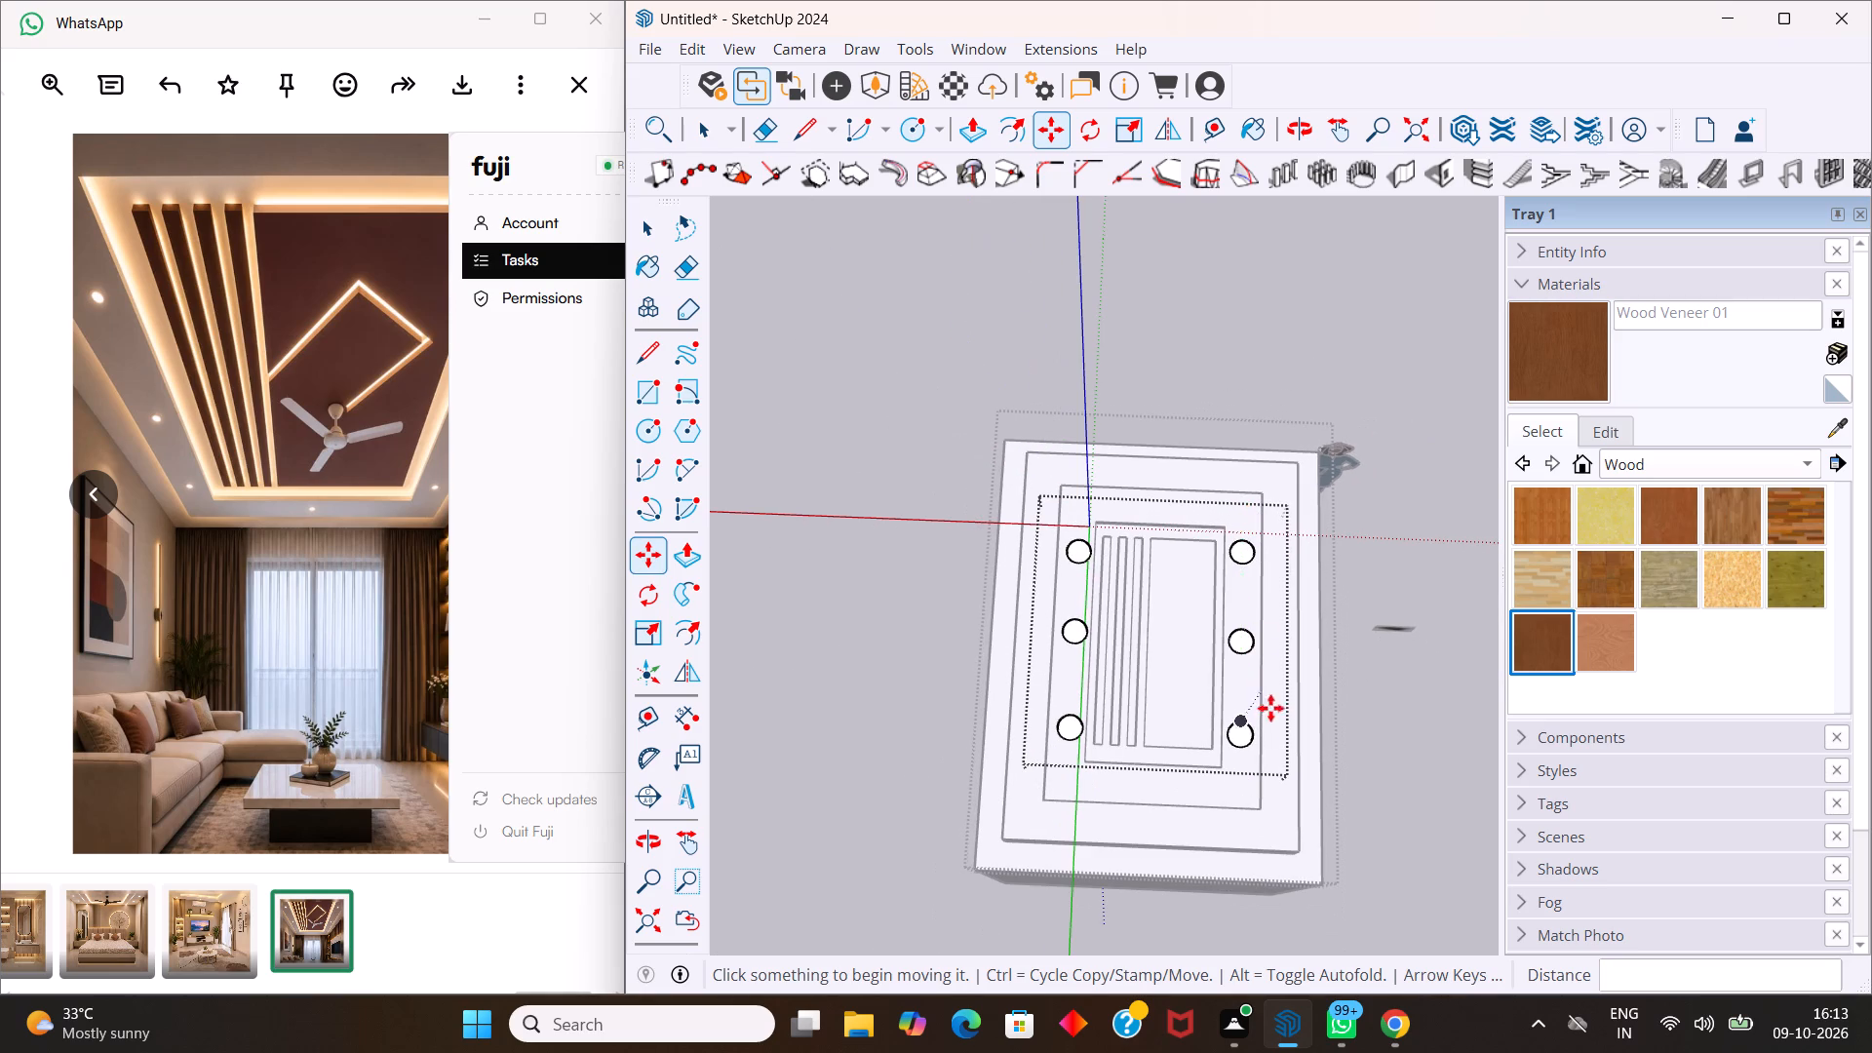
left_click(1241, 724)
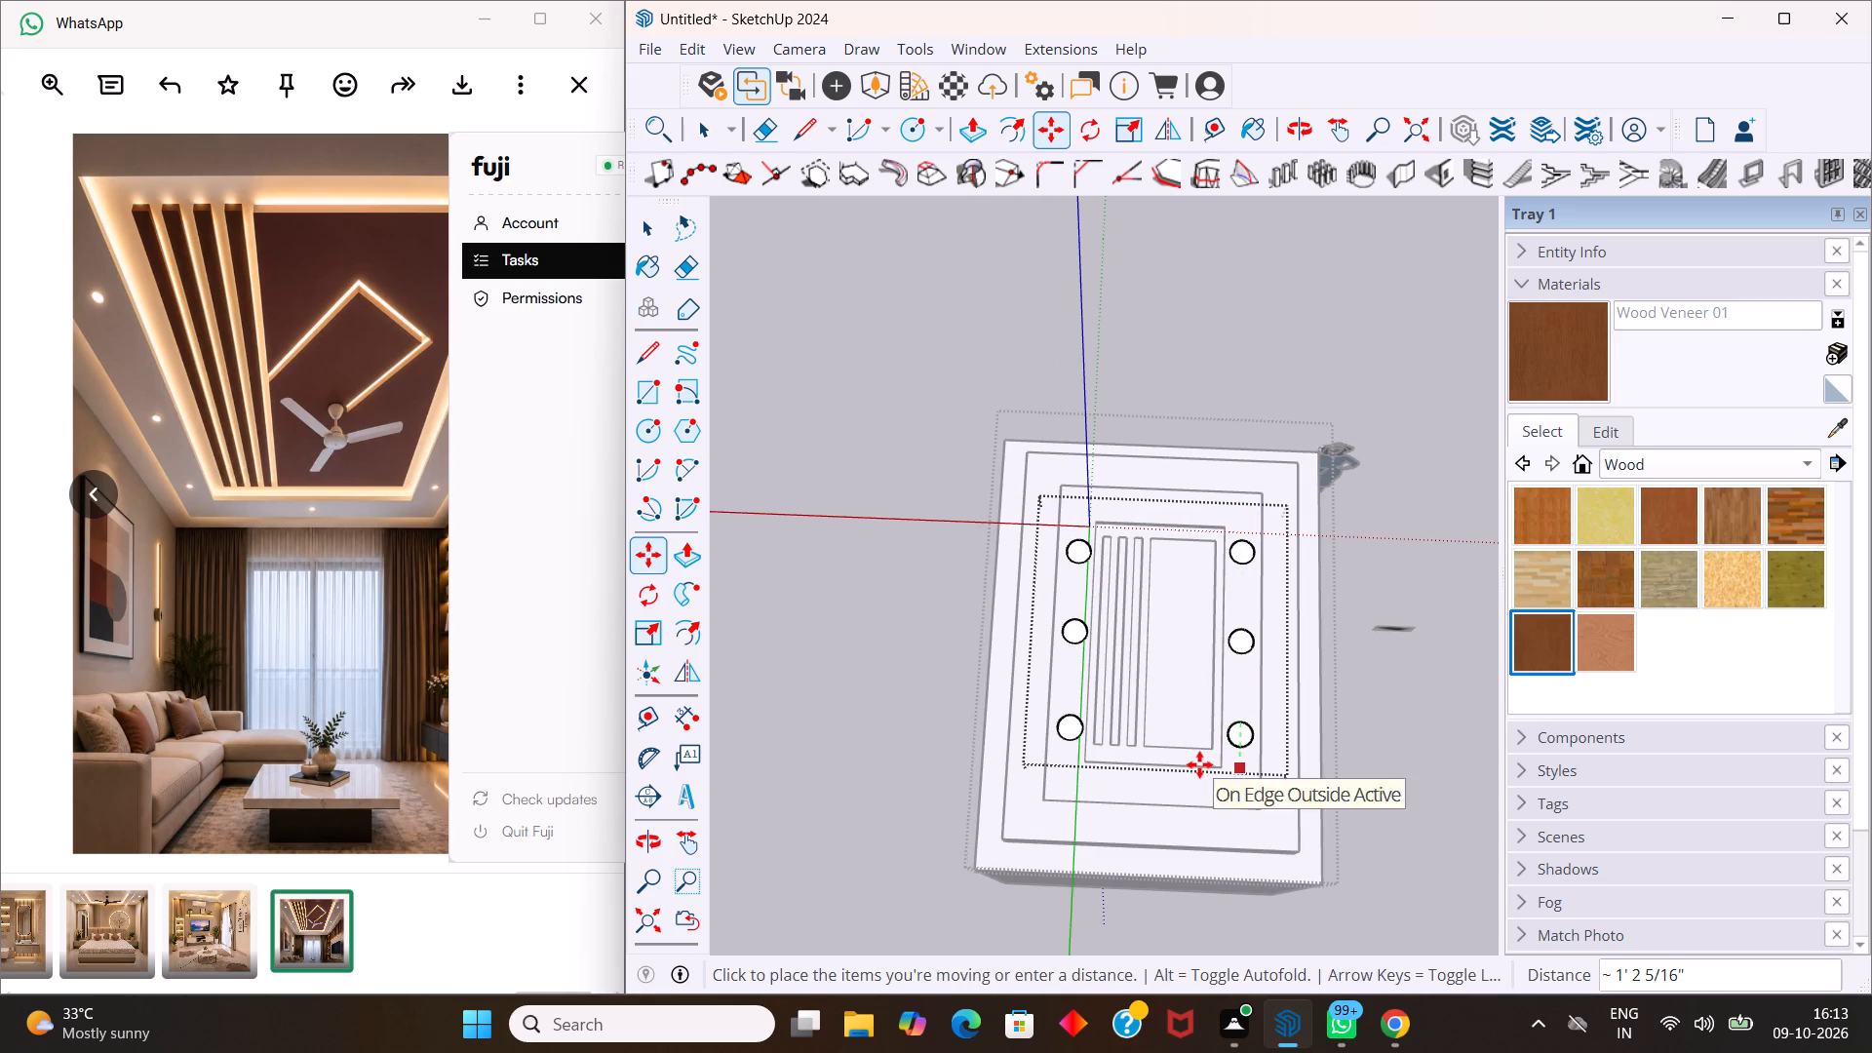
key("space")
Select the whole original disc, including its faces and edges, at the green-axis end of the newly added row.
scroll(1245, 751, "up", 9)
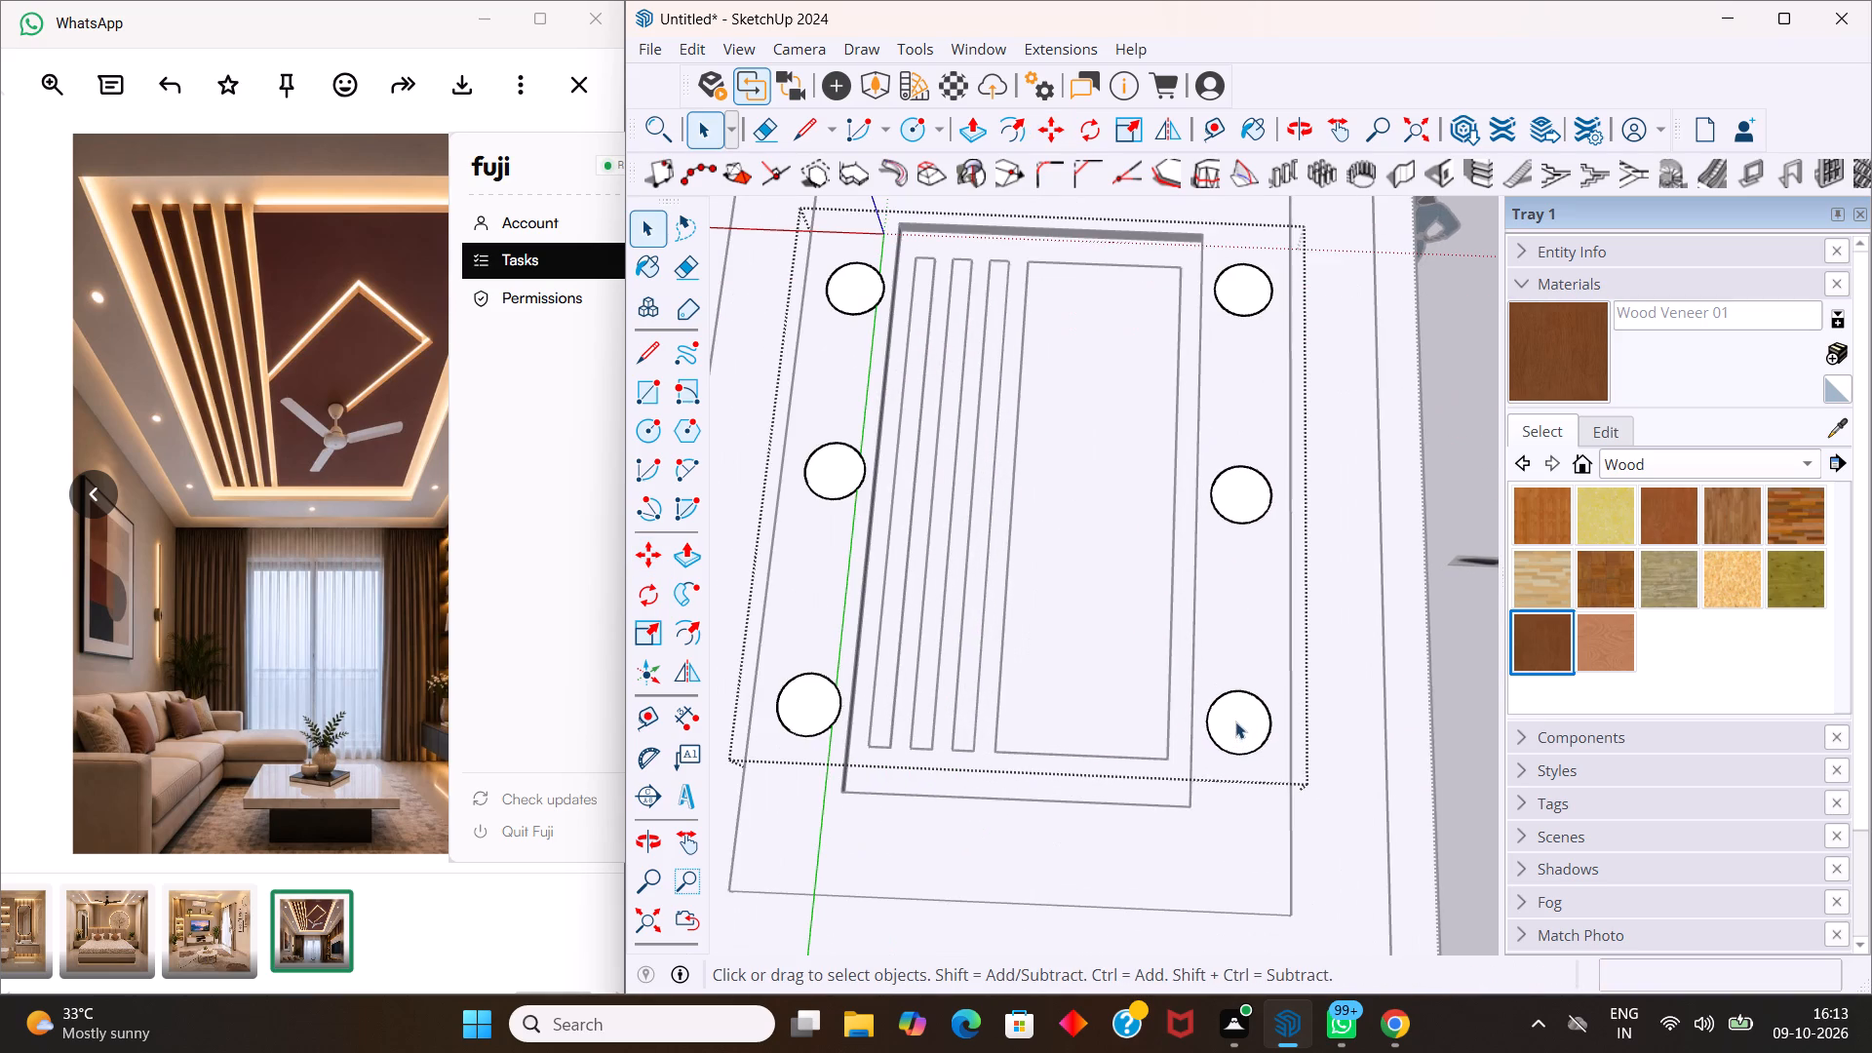
middle_click_drag(1247, 737, 1251, 508)
scroll(1247, 737, "up", 1)
scroll(1257, 476, "up", 2)
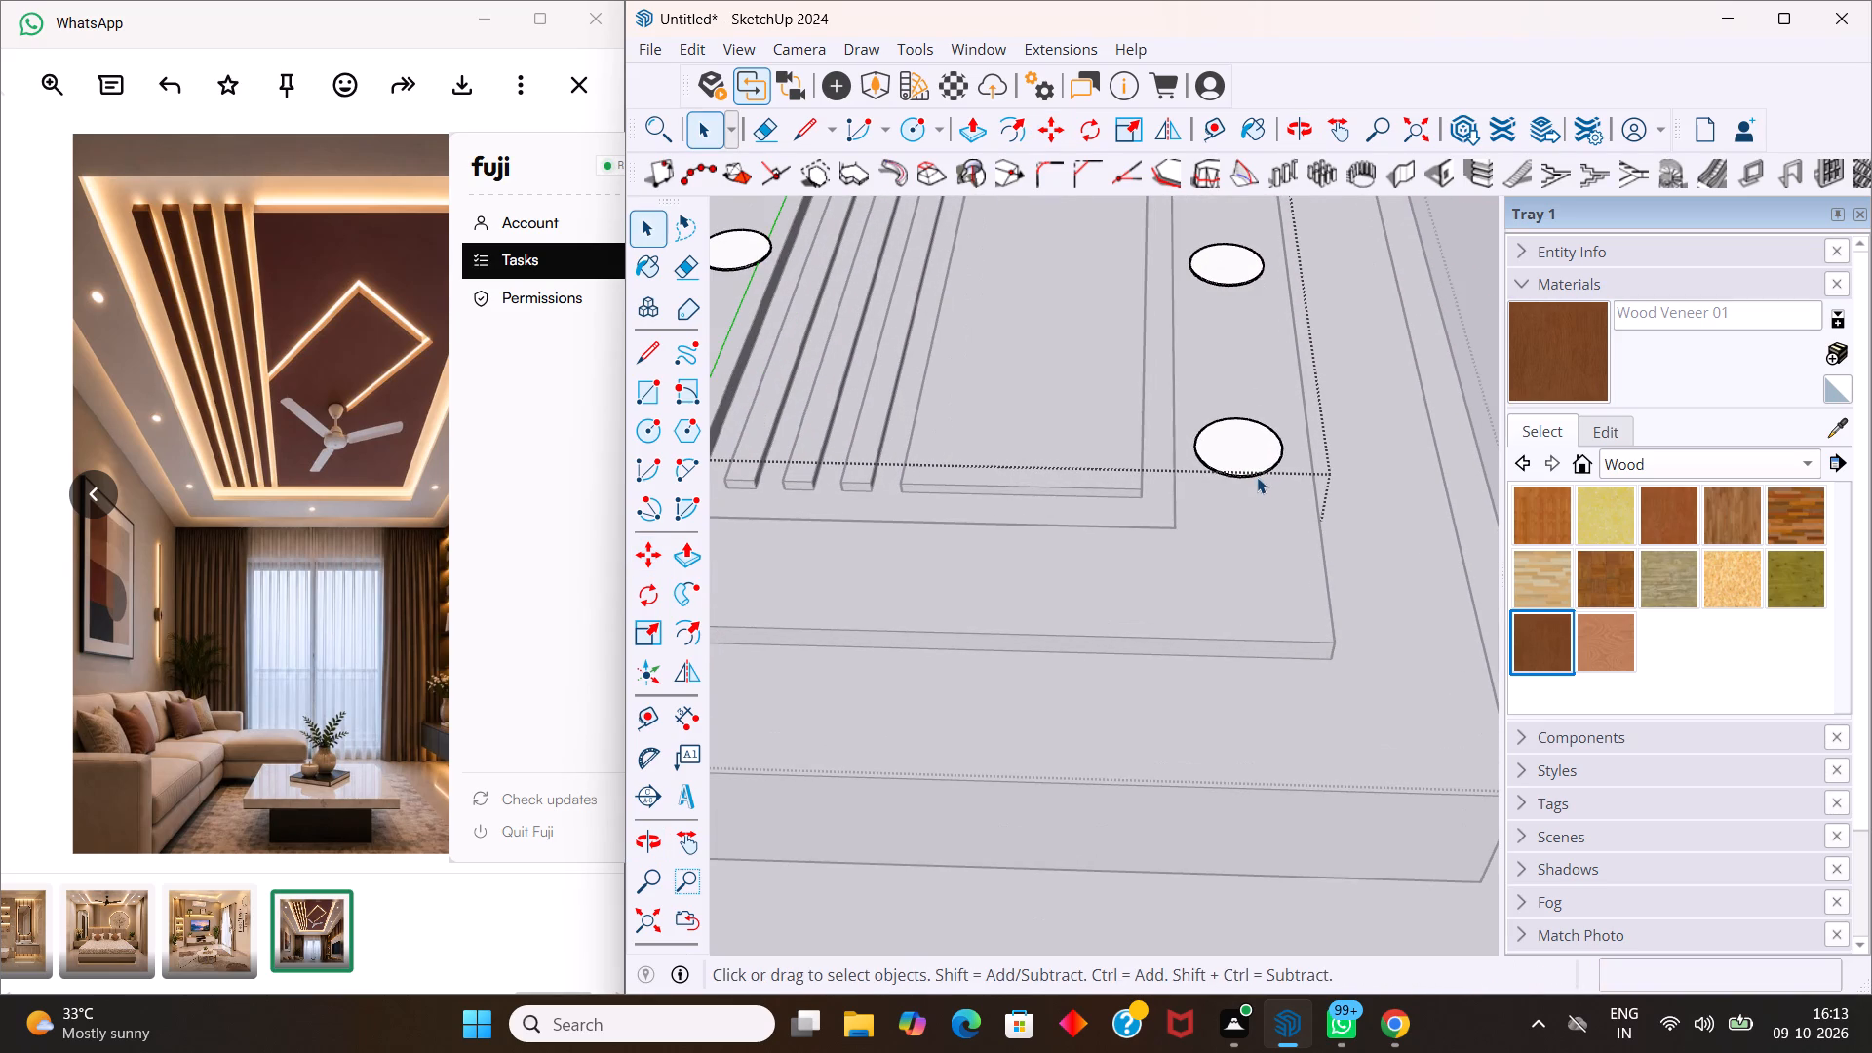
scroll(1259, 483, "up", 11)
left_click(1253, 422)
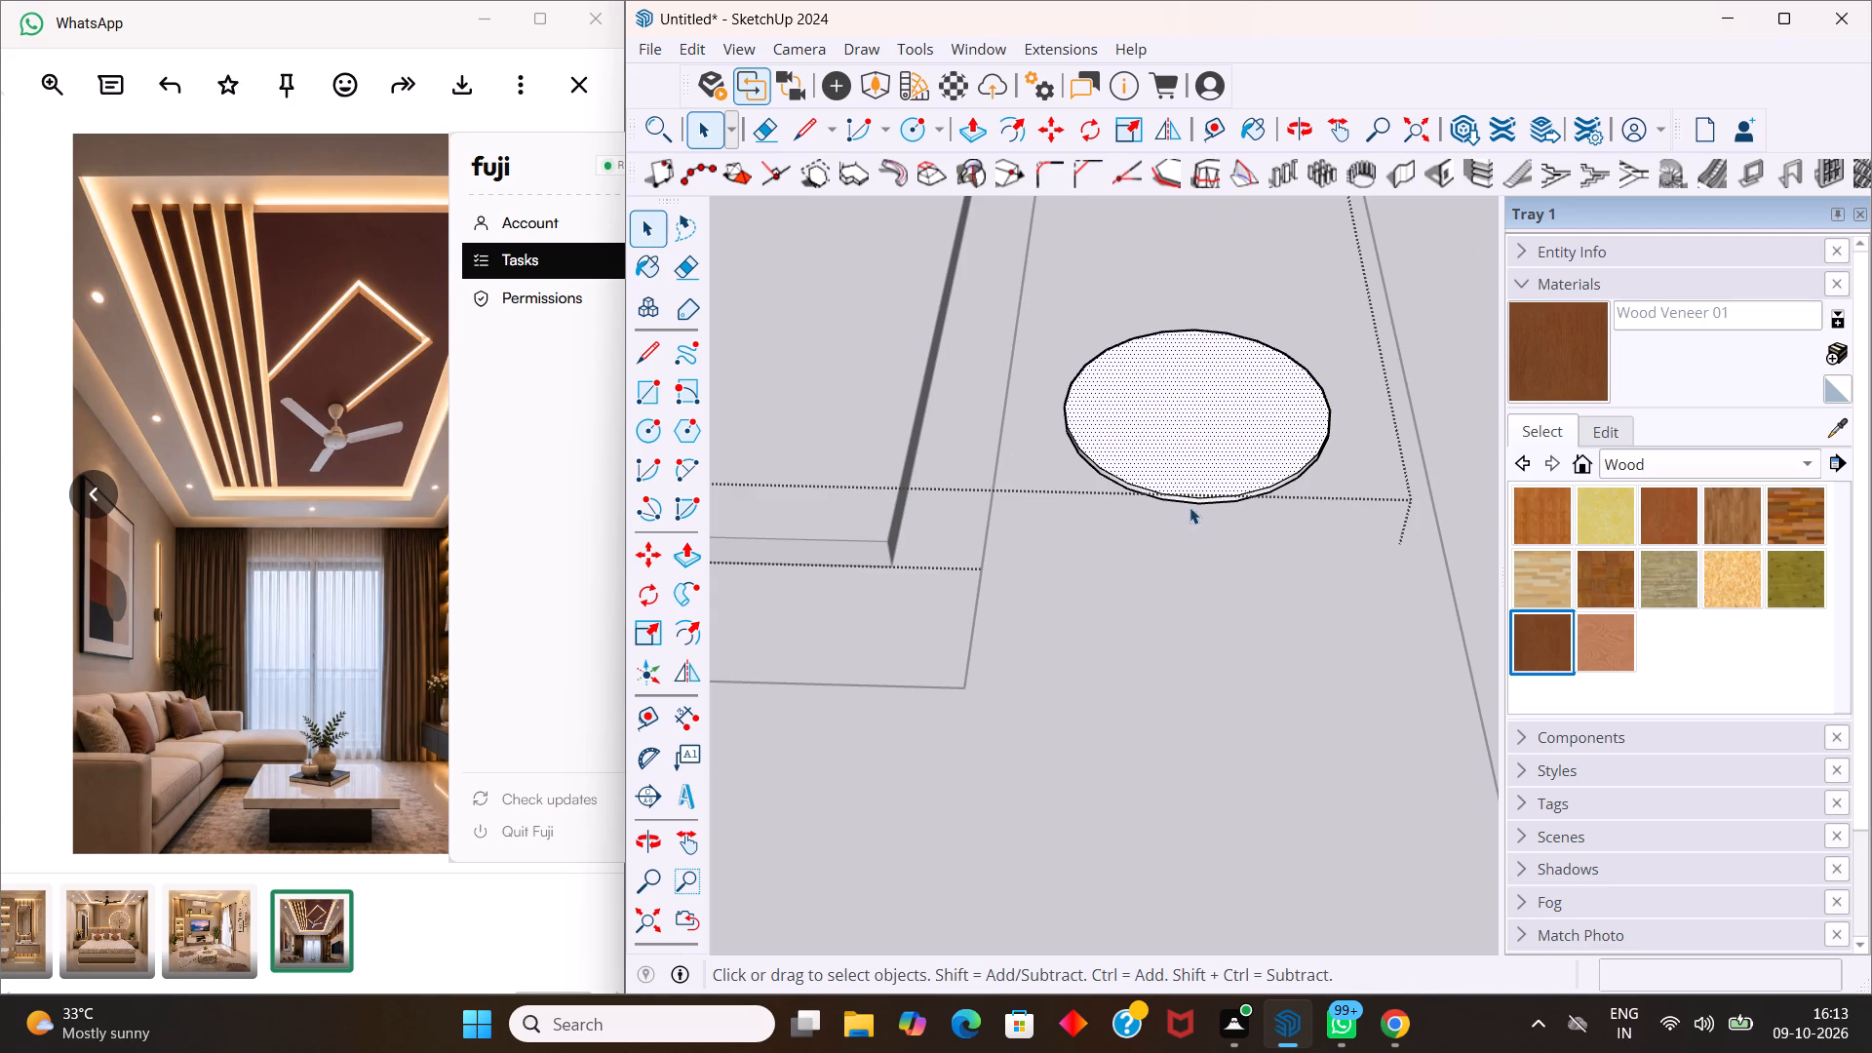
left_click(1205, 494)
scroll(1208, 498, "up", 2, "ctrl")
middle_click_drag(1208, 497, 1213, 410, "ctrl")
scroll(1143, 543, "up", 7, "ctrl")
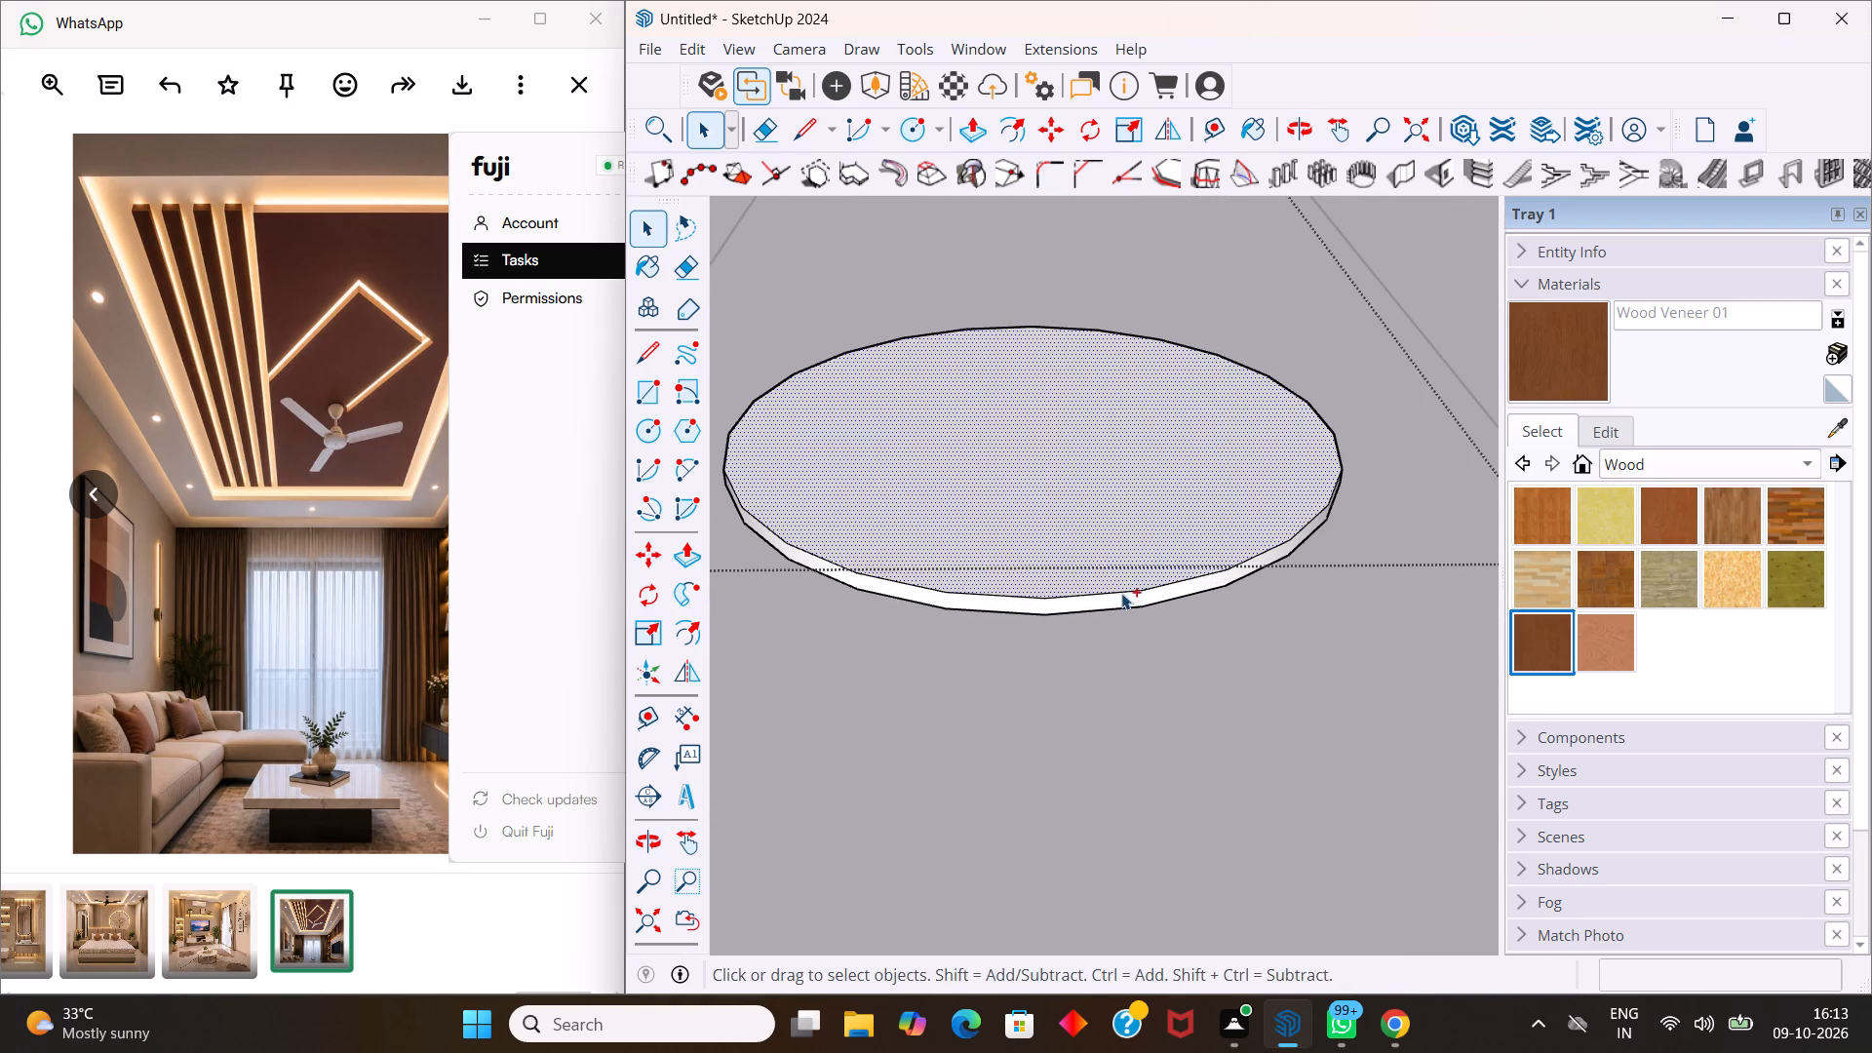
left_click(1121, 592, "ctrl")
left_click(1123, 609, "ctrl")
left_click(1119, 596, "ctrl")
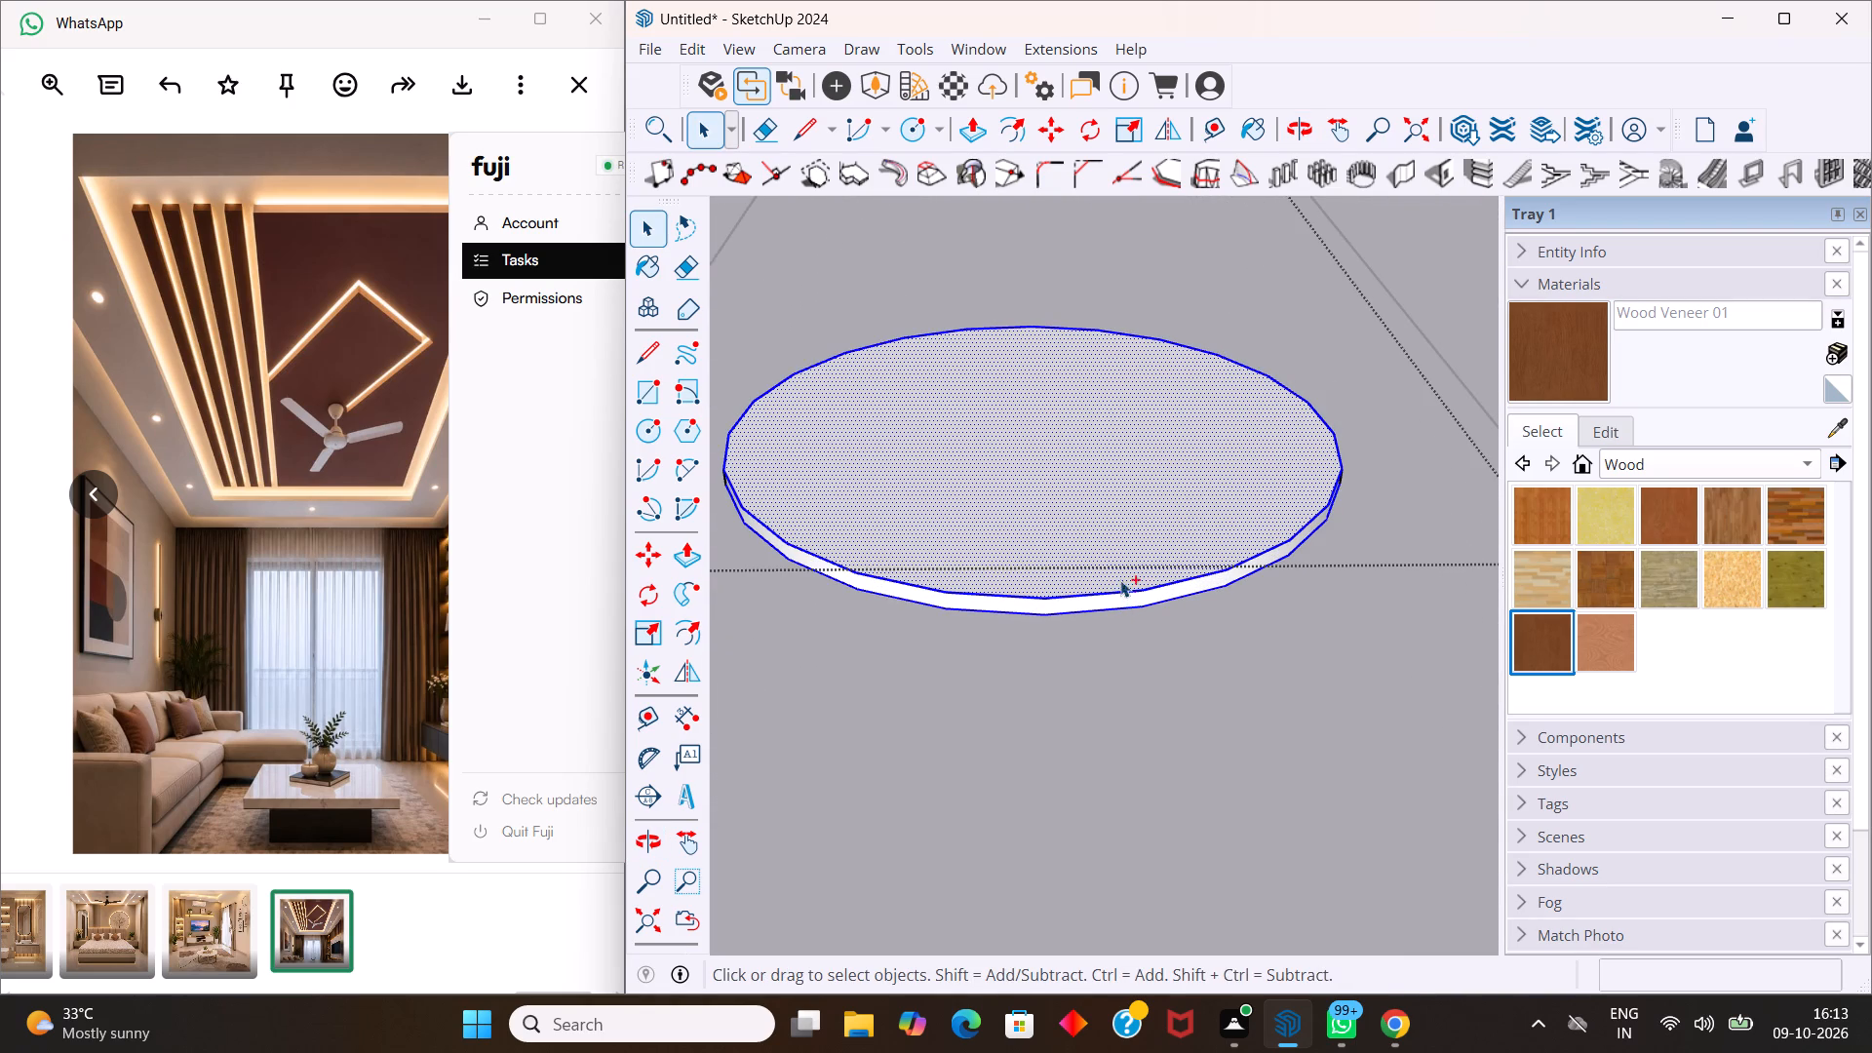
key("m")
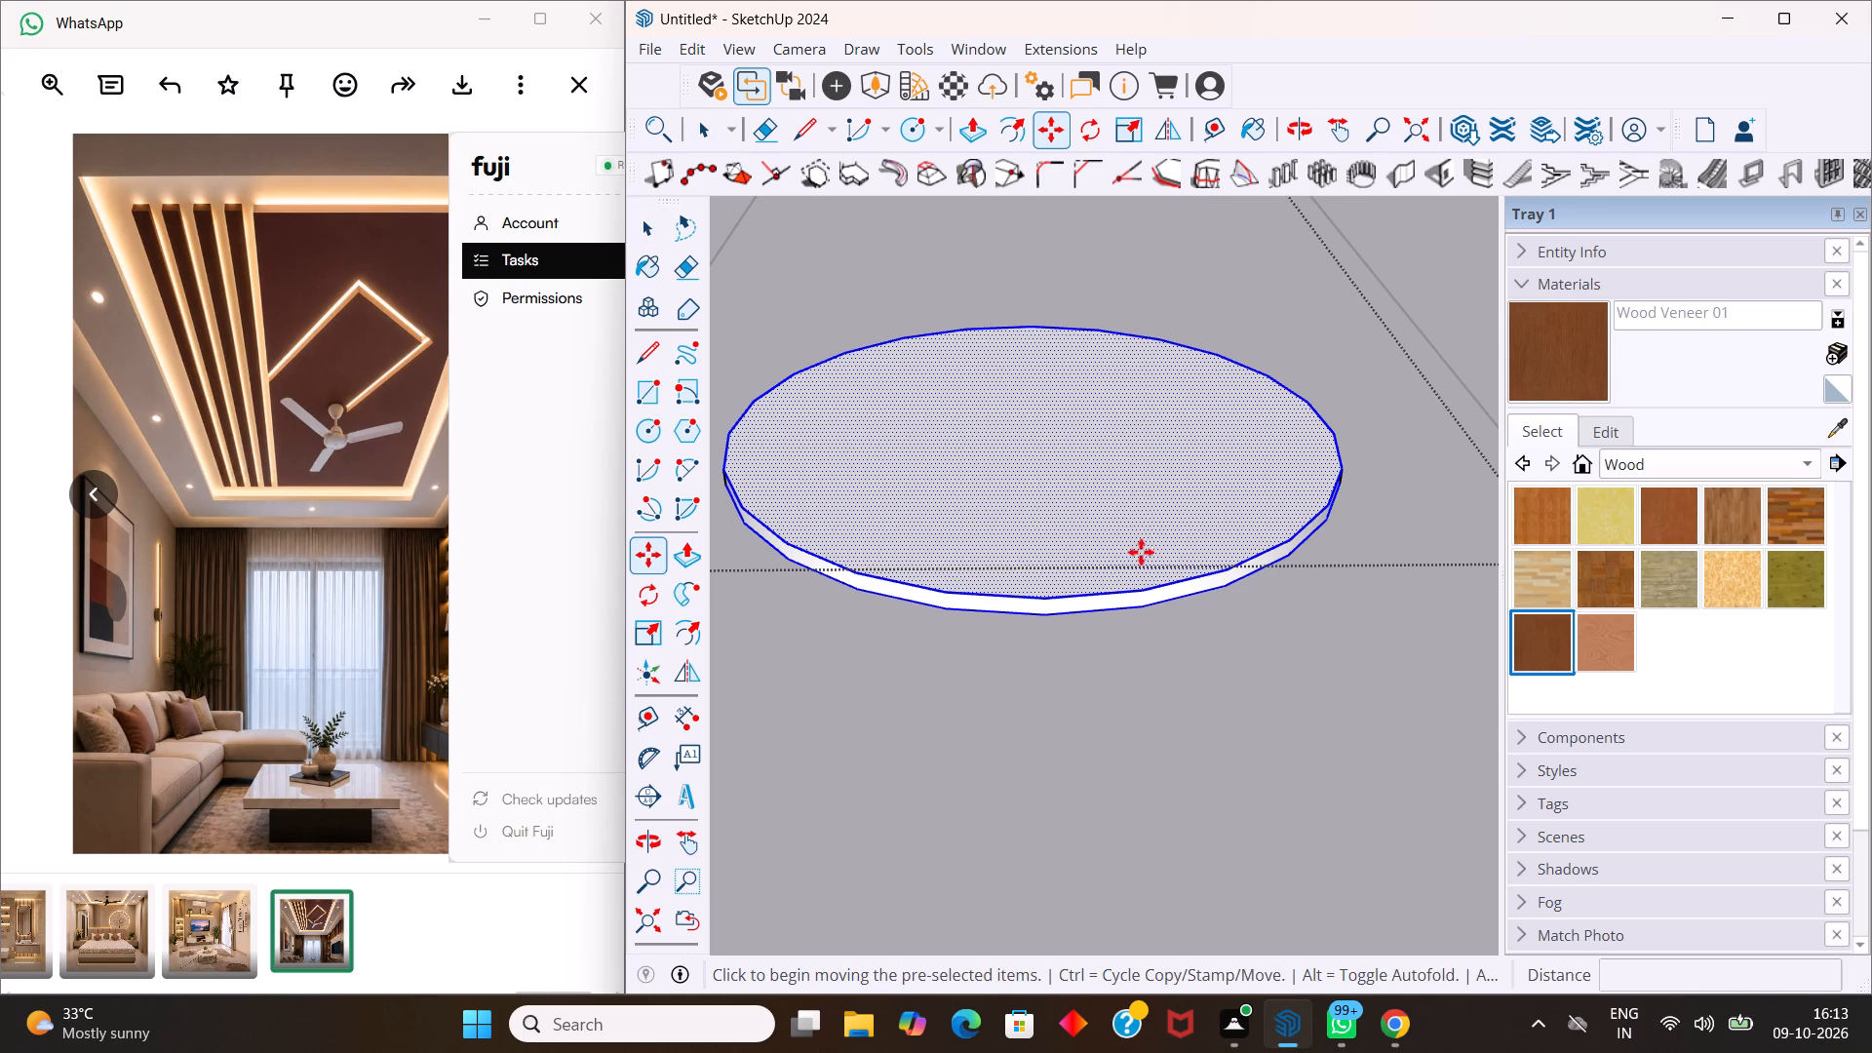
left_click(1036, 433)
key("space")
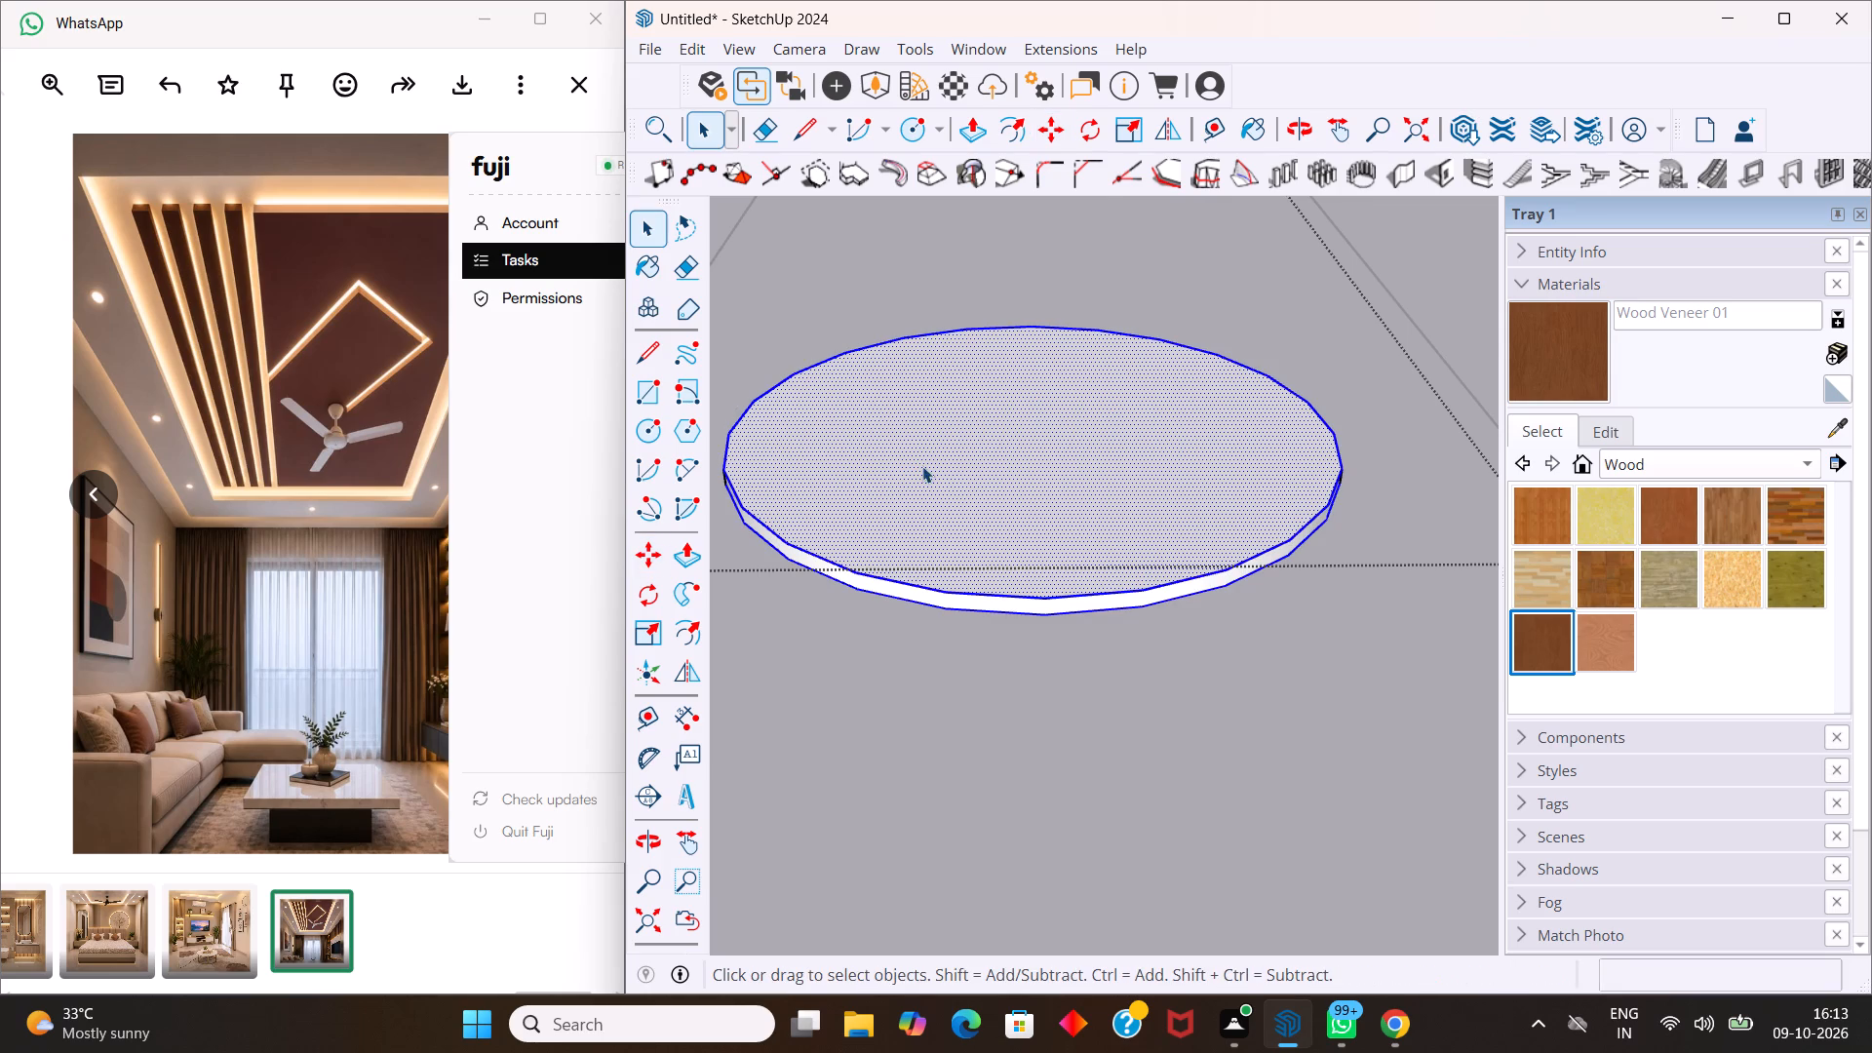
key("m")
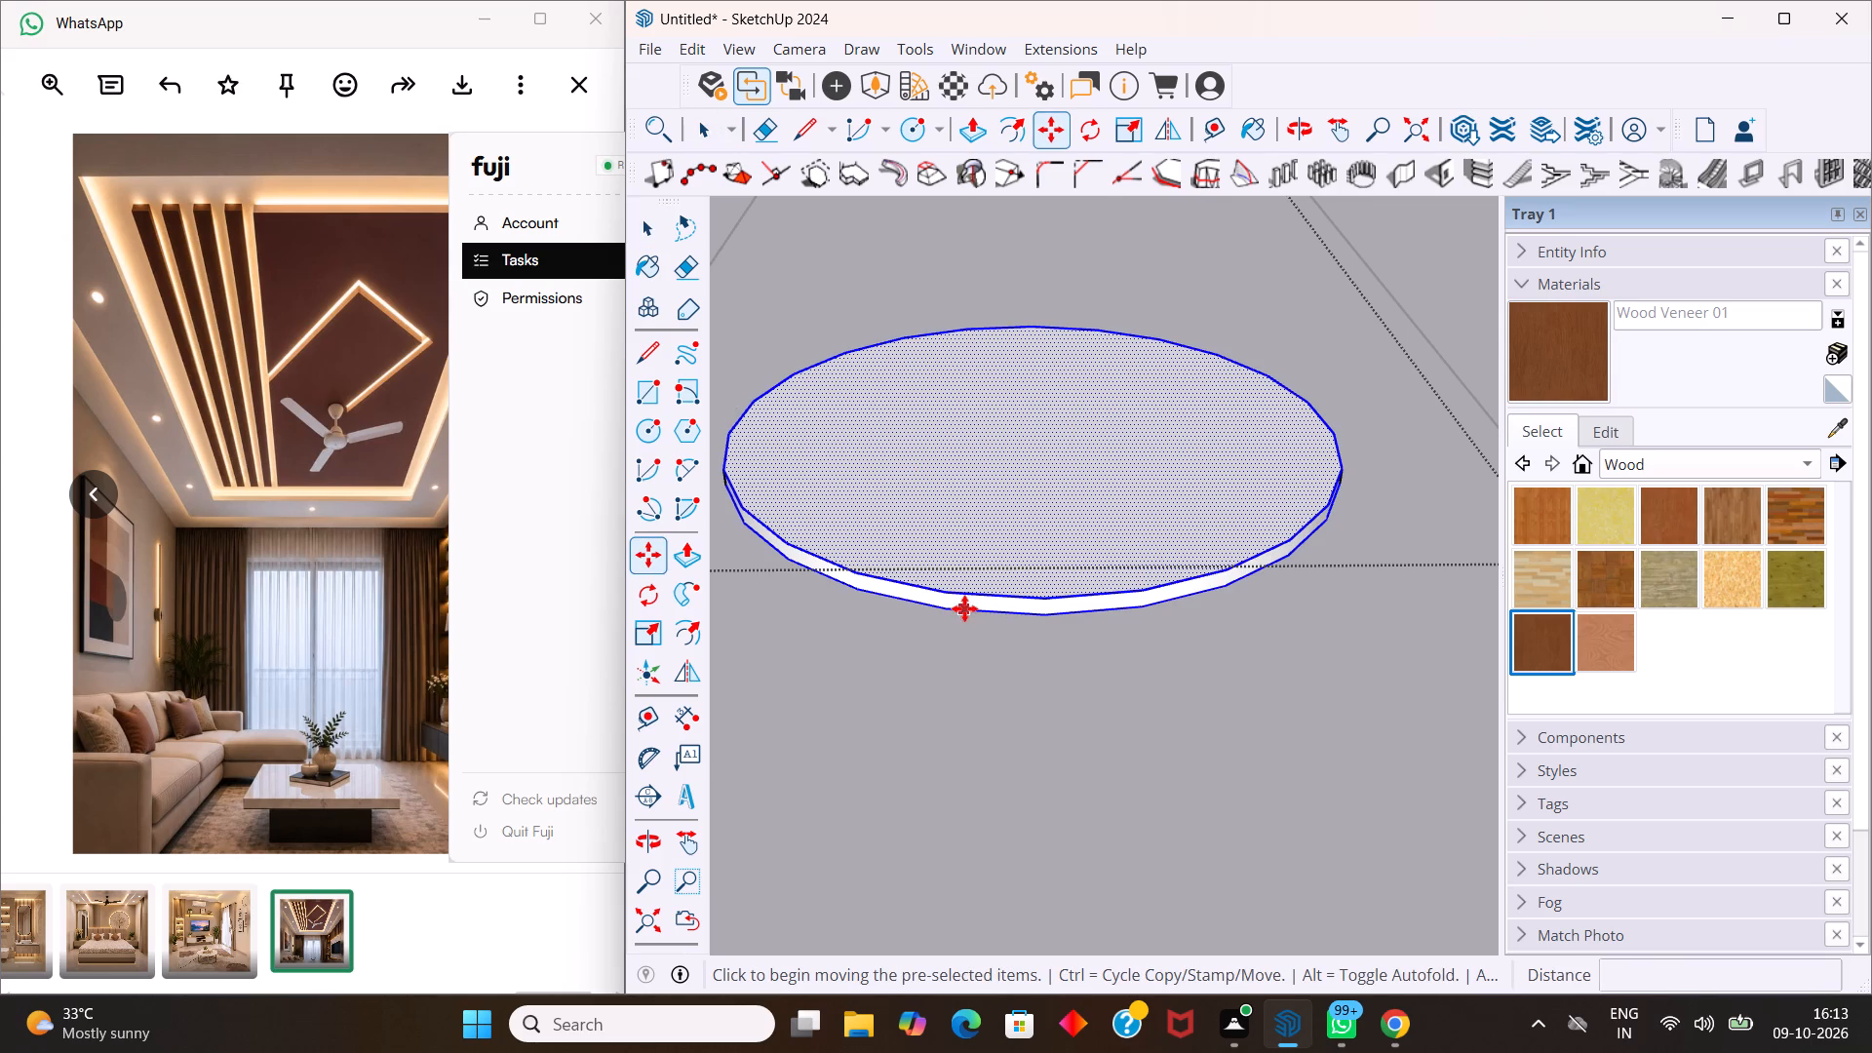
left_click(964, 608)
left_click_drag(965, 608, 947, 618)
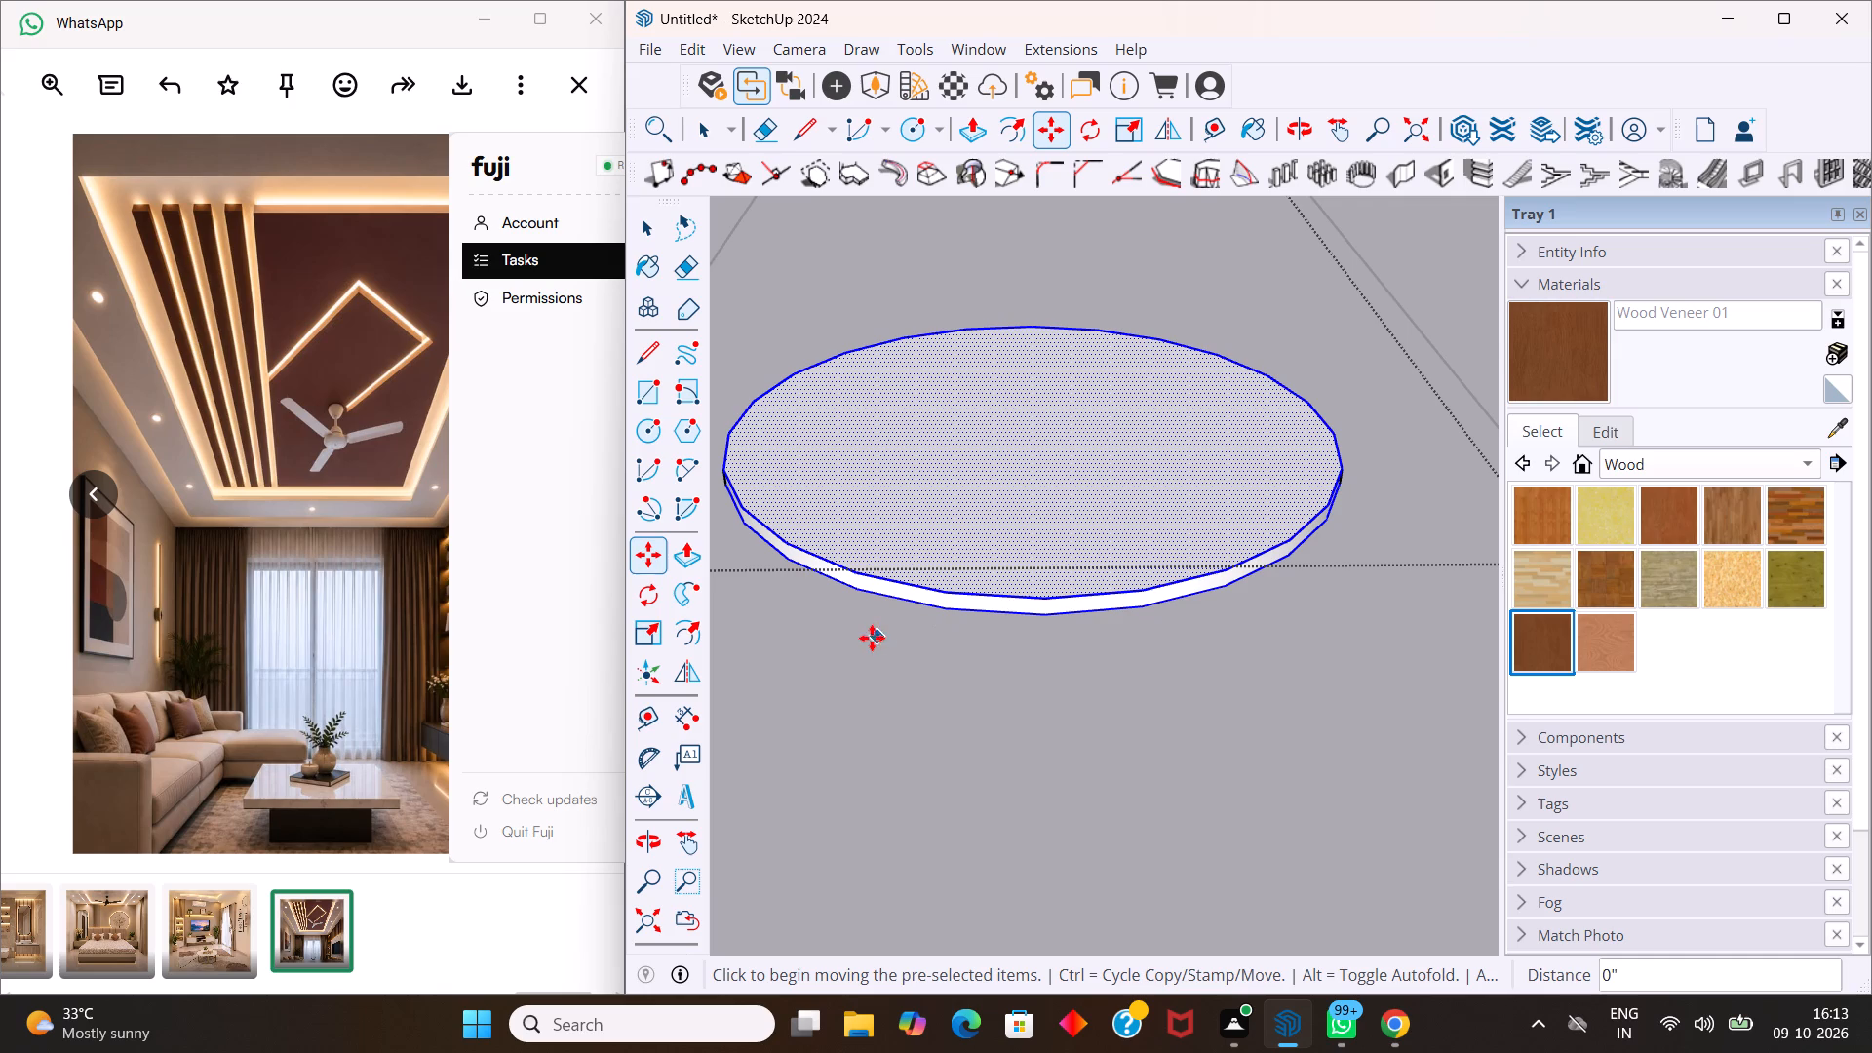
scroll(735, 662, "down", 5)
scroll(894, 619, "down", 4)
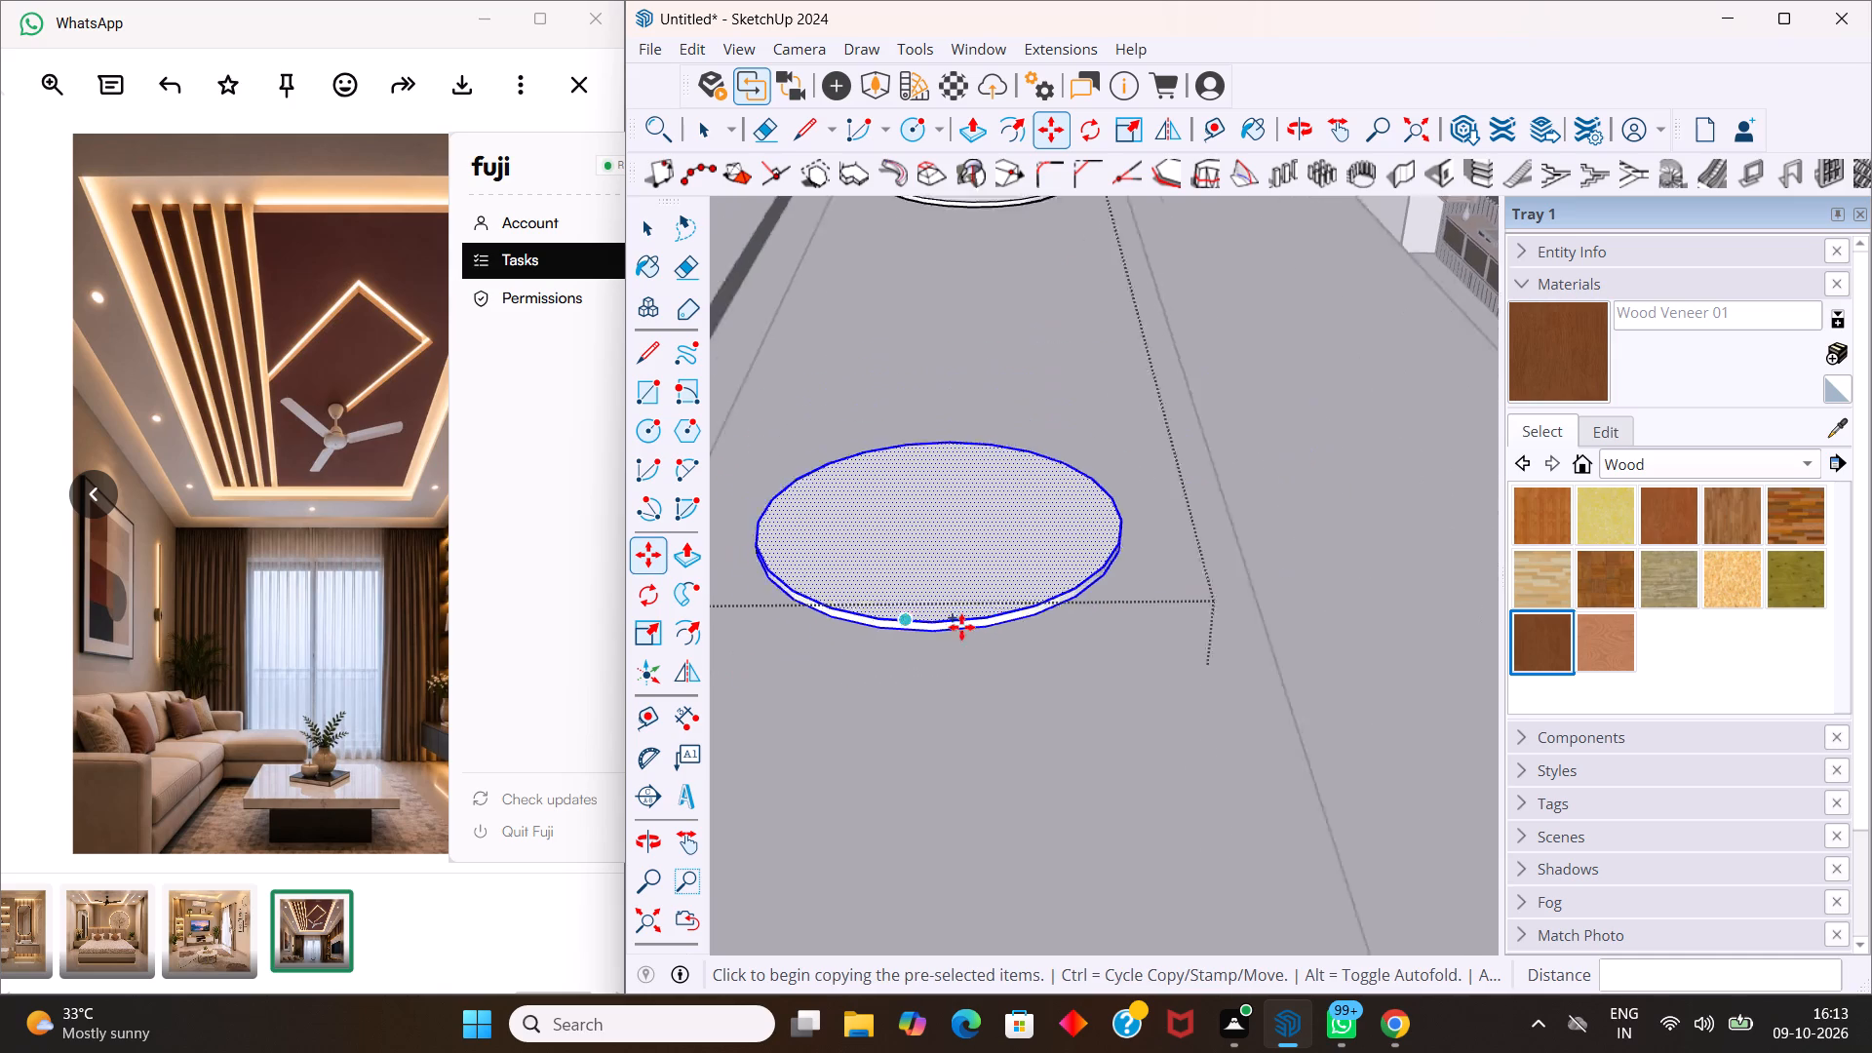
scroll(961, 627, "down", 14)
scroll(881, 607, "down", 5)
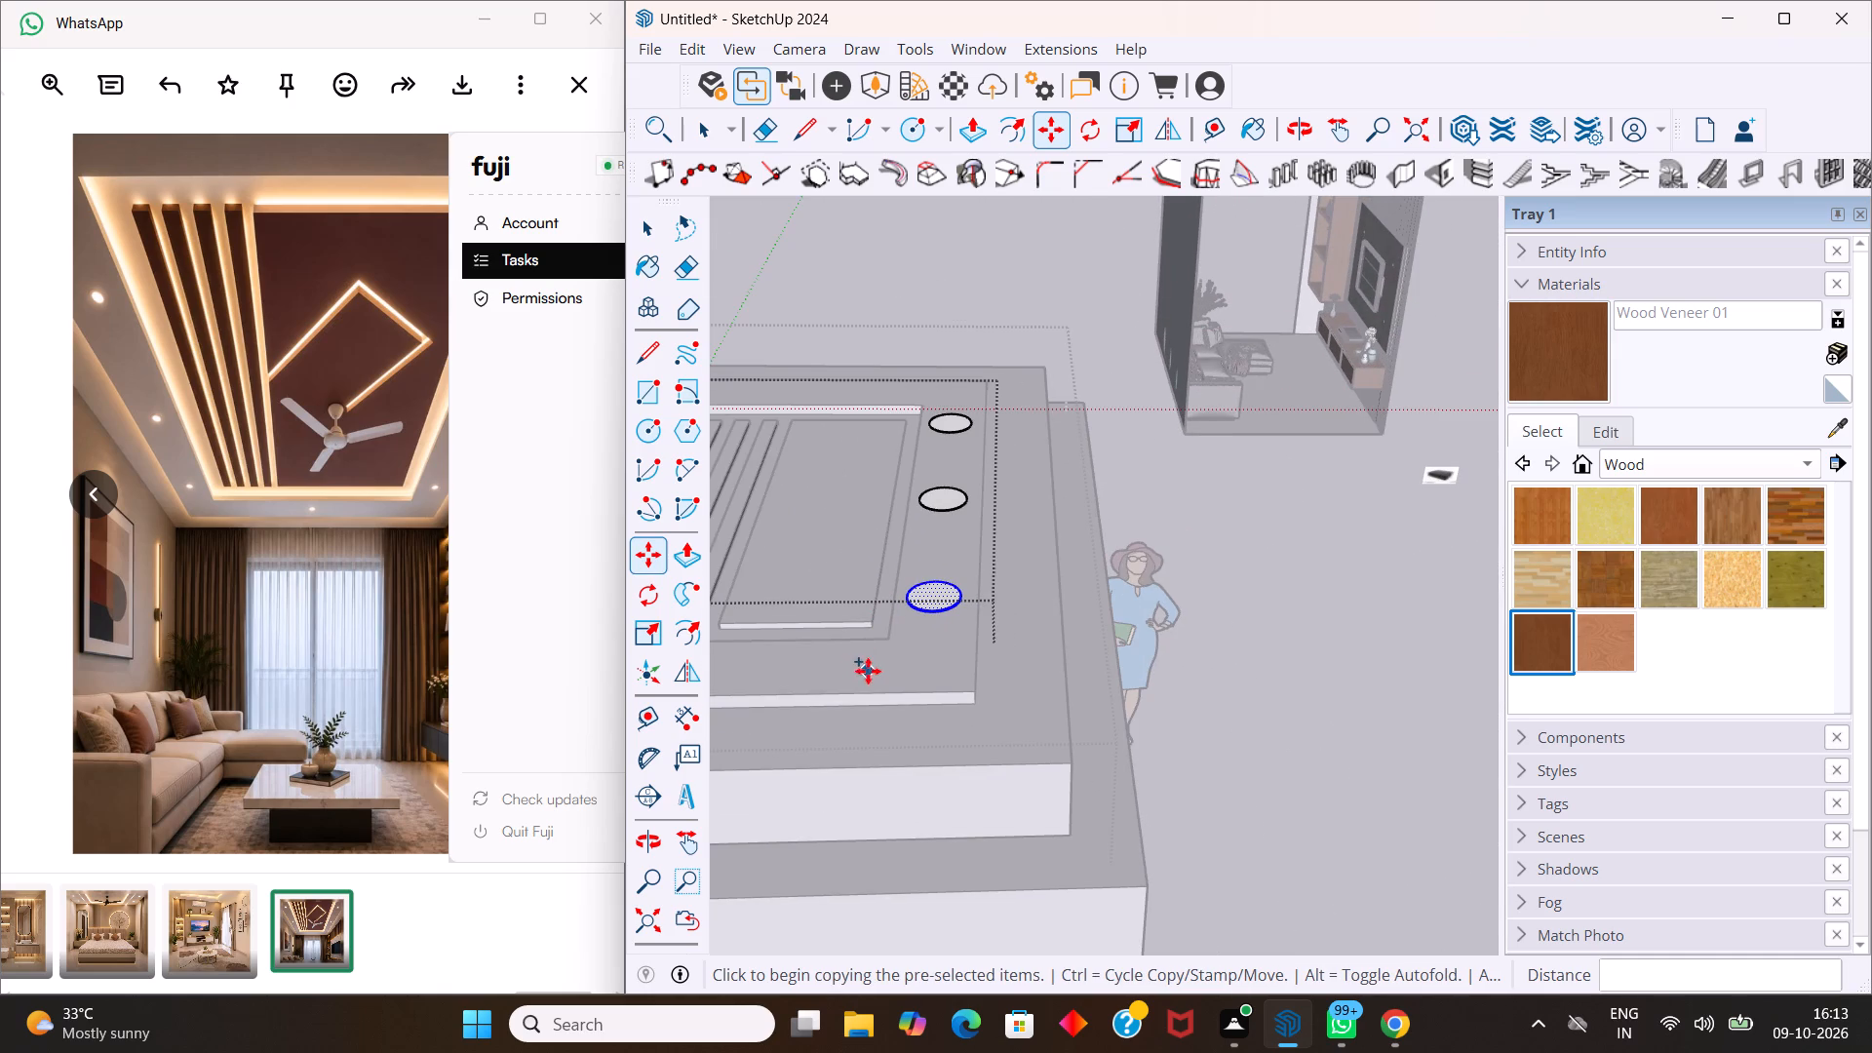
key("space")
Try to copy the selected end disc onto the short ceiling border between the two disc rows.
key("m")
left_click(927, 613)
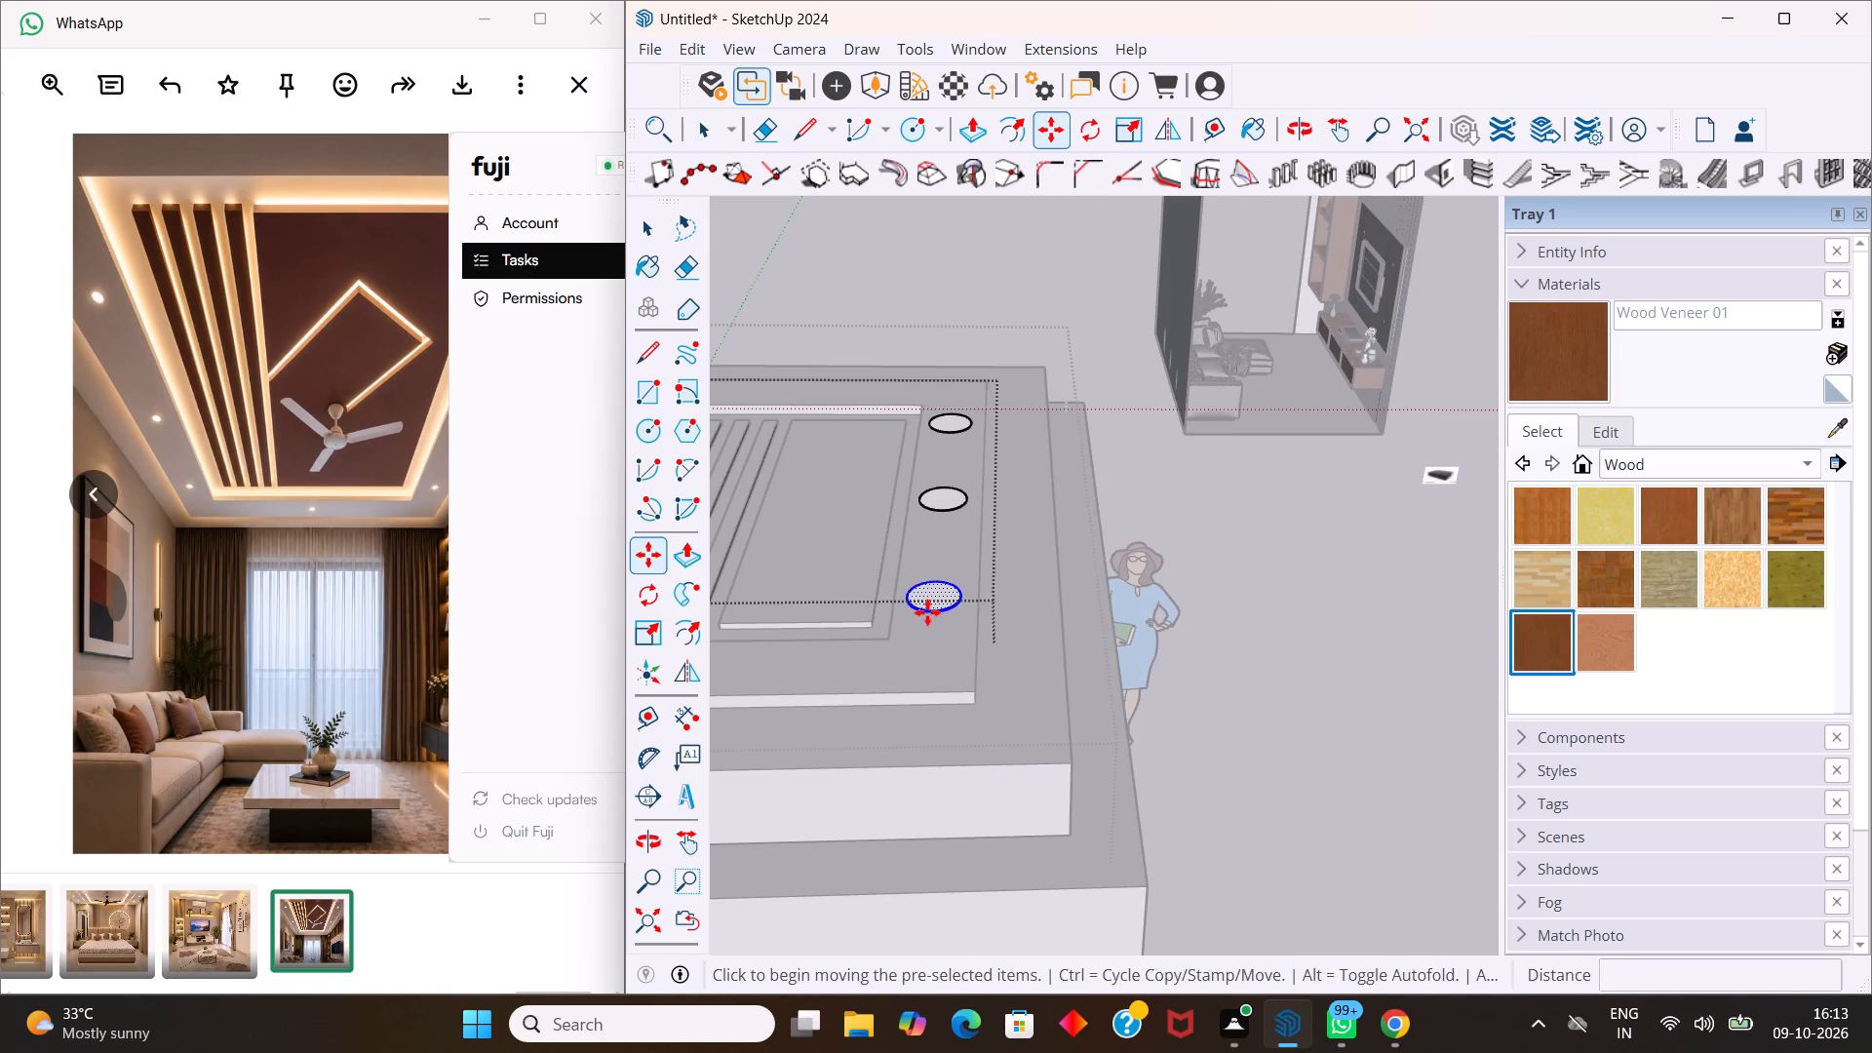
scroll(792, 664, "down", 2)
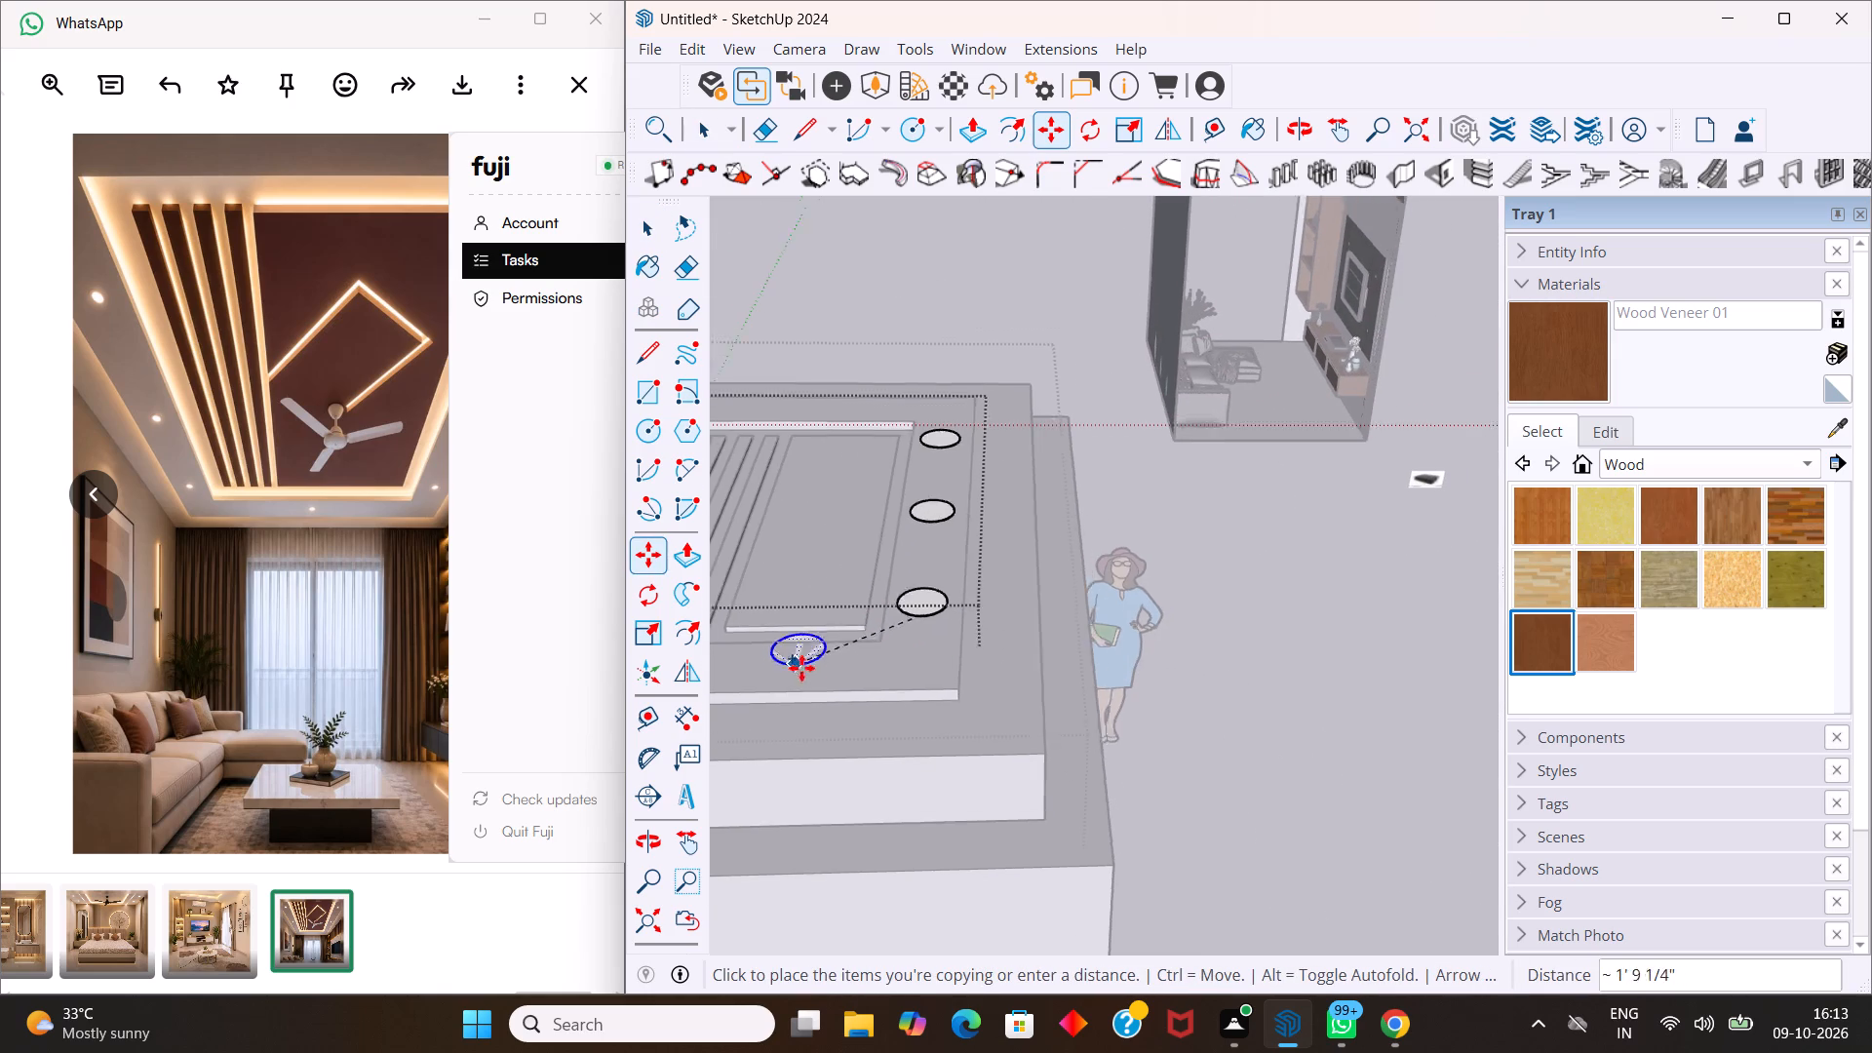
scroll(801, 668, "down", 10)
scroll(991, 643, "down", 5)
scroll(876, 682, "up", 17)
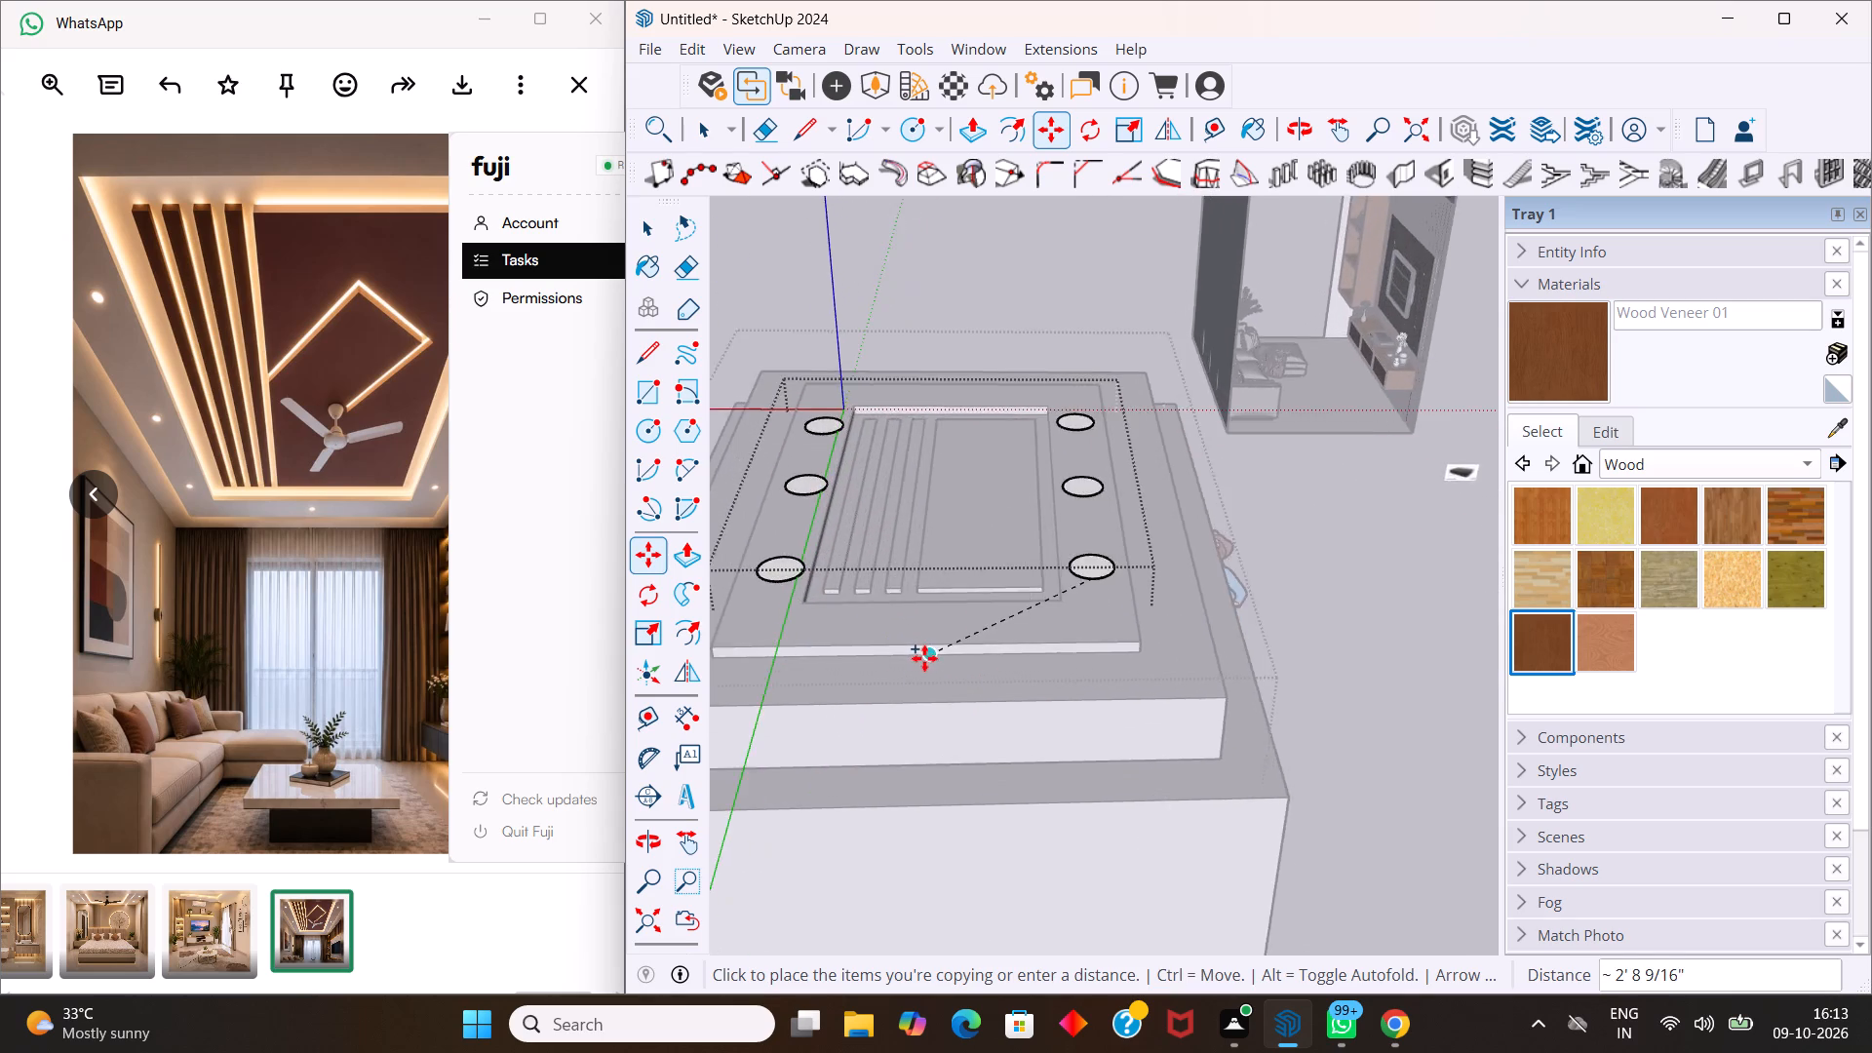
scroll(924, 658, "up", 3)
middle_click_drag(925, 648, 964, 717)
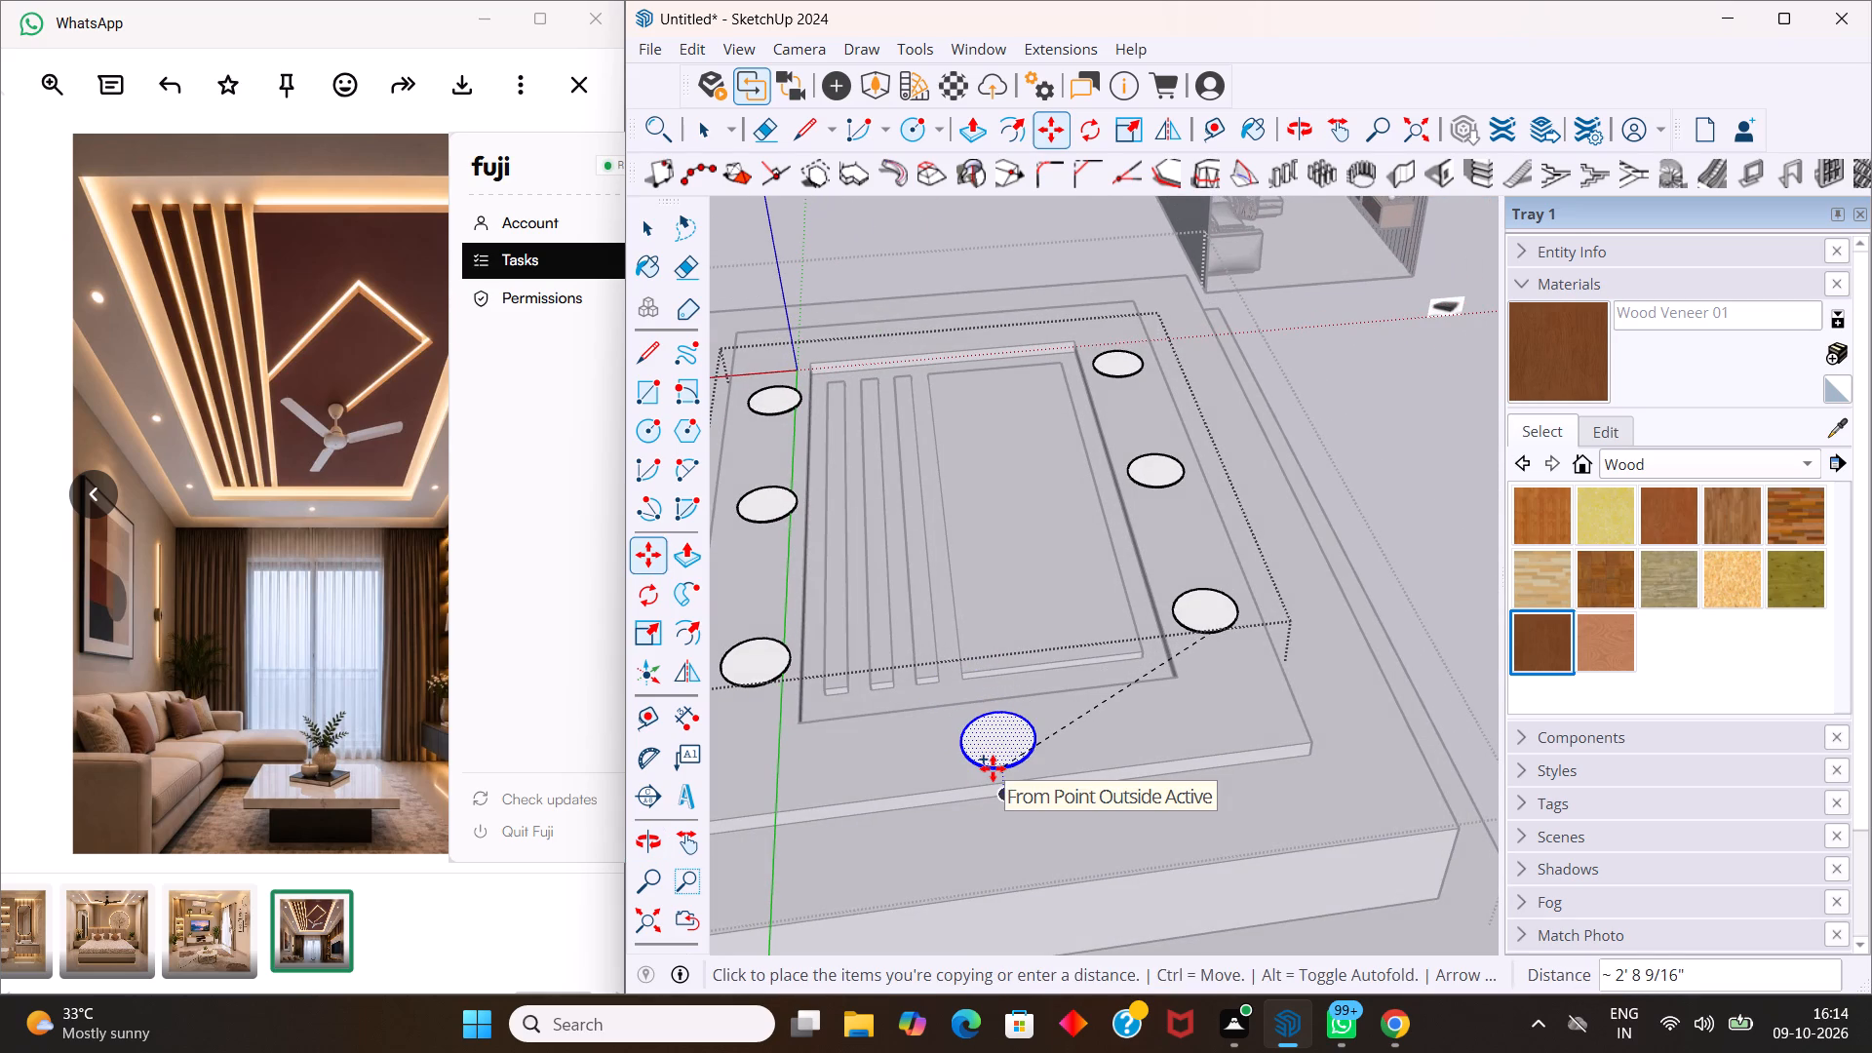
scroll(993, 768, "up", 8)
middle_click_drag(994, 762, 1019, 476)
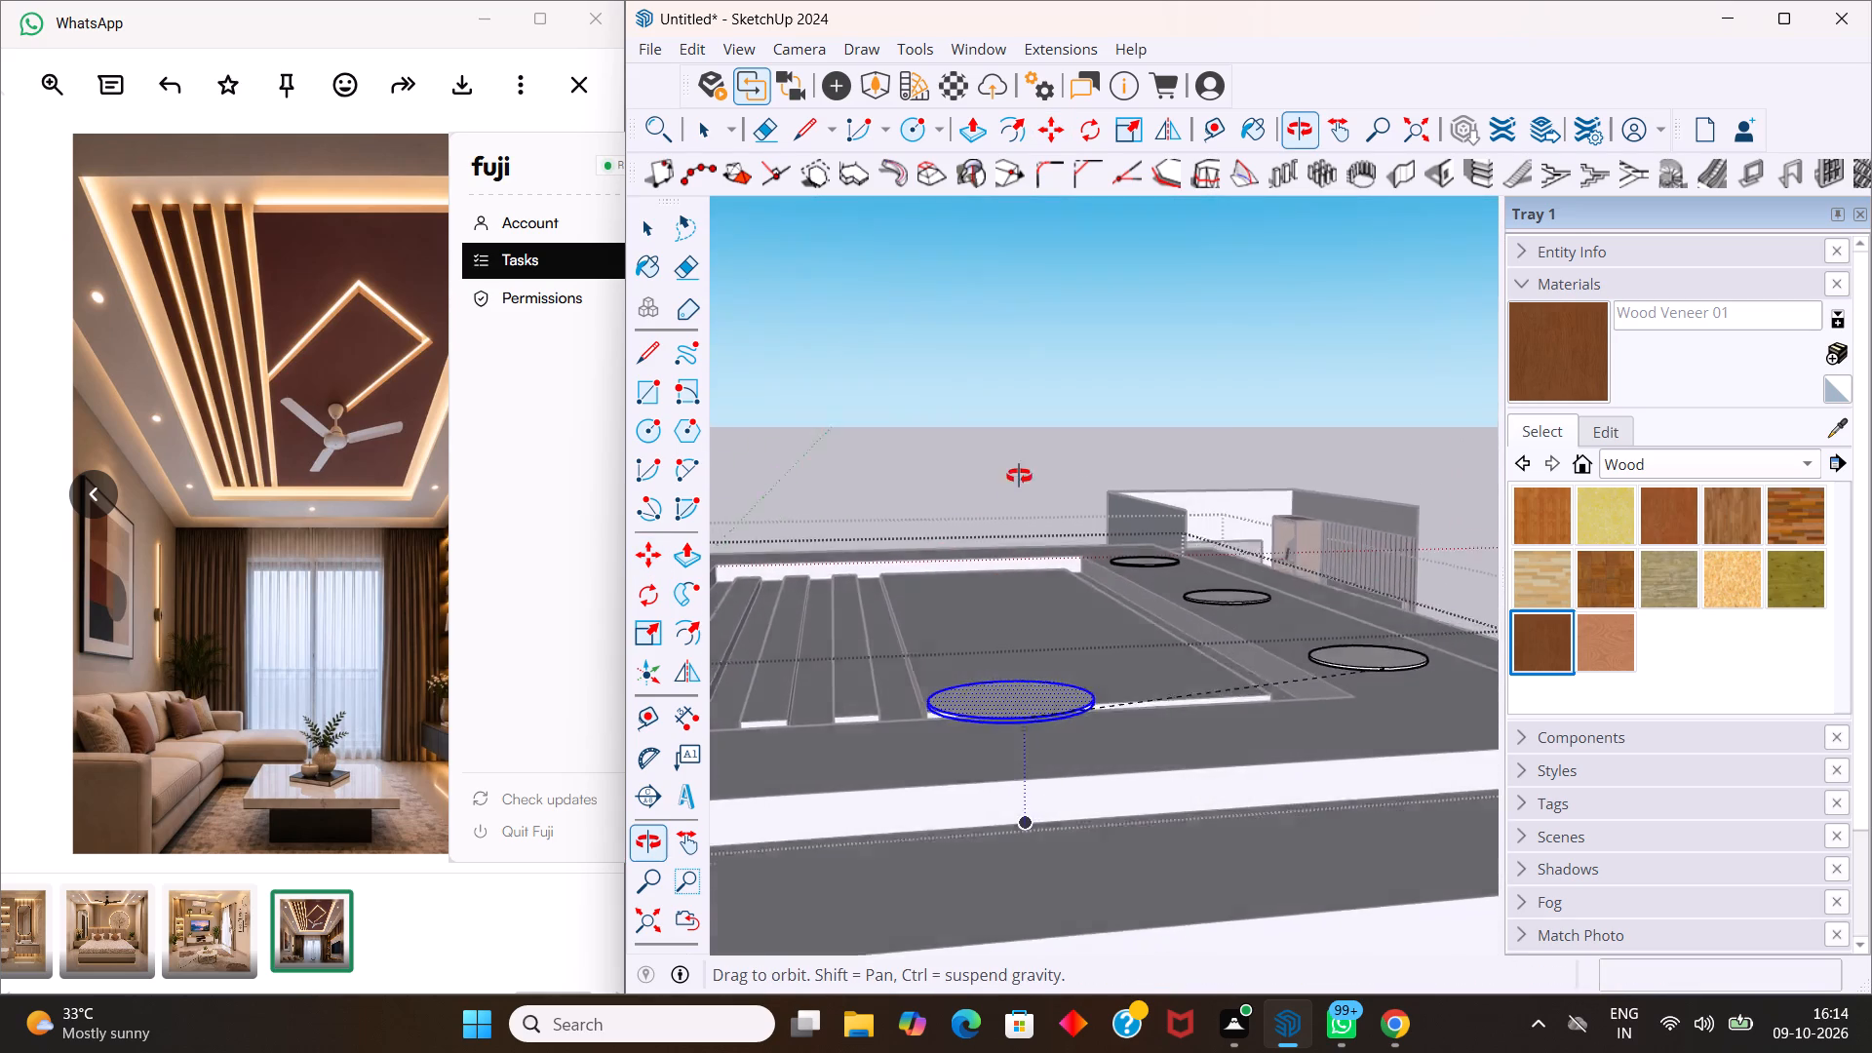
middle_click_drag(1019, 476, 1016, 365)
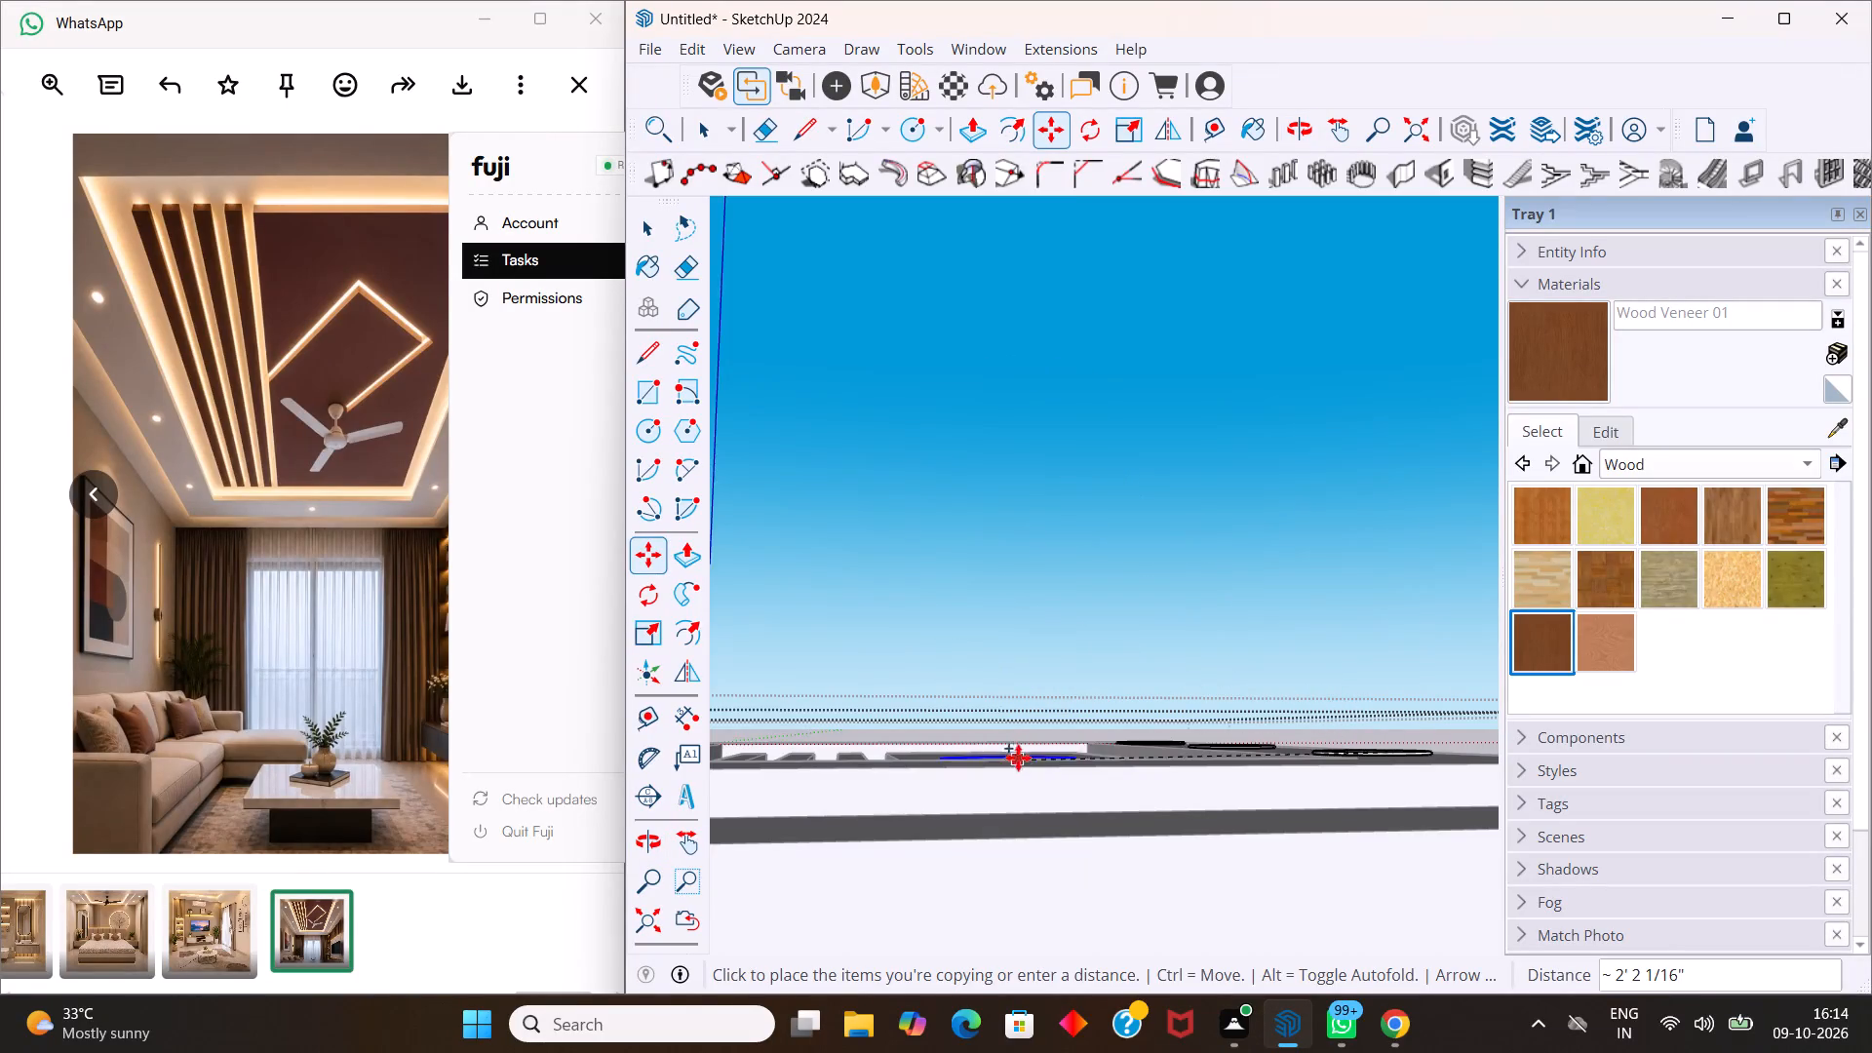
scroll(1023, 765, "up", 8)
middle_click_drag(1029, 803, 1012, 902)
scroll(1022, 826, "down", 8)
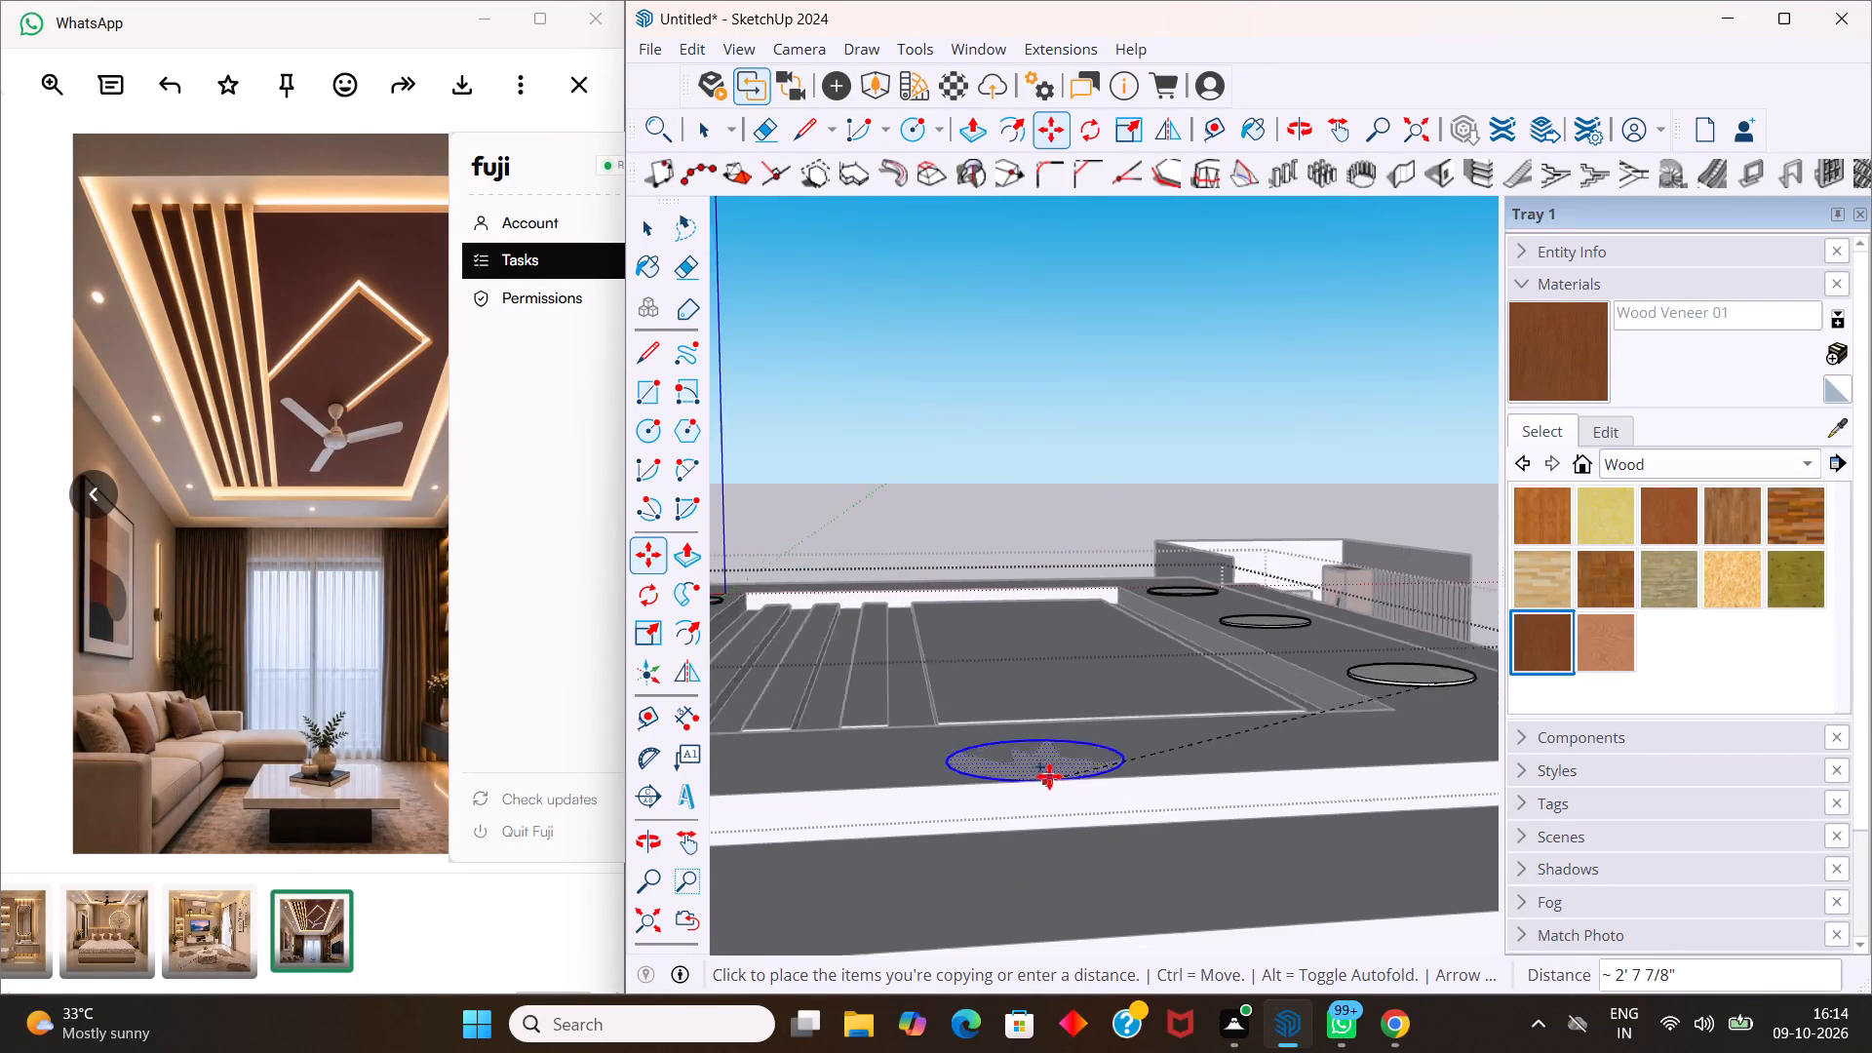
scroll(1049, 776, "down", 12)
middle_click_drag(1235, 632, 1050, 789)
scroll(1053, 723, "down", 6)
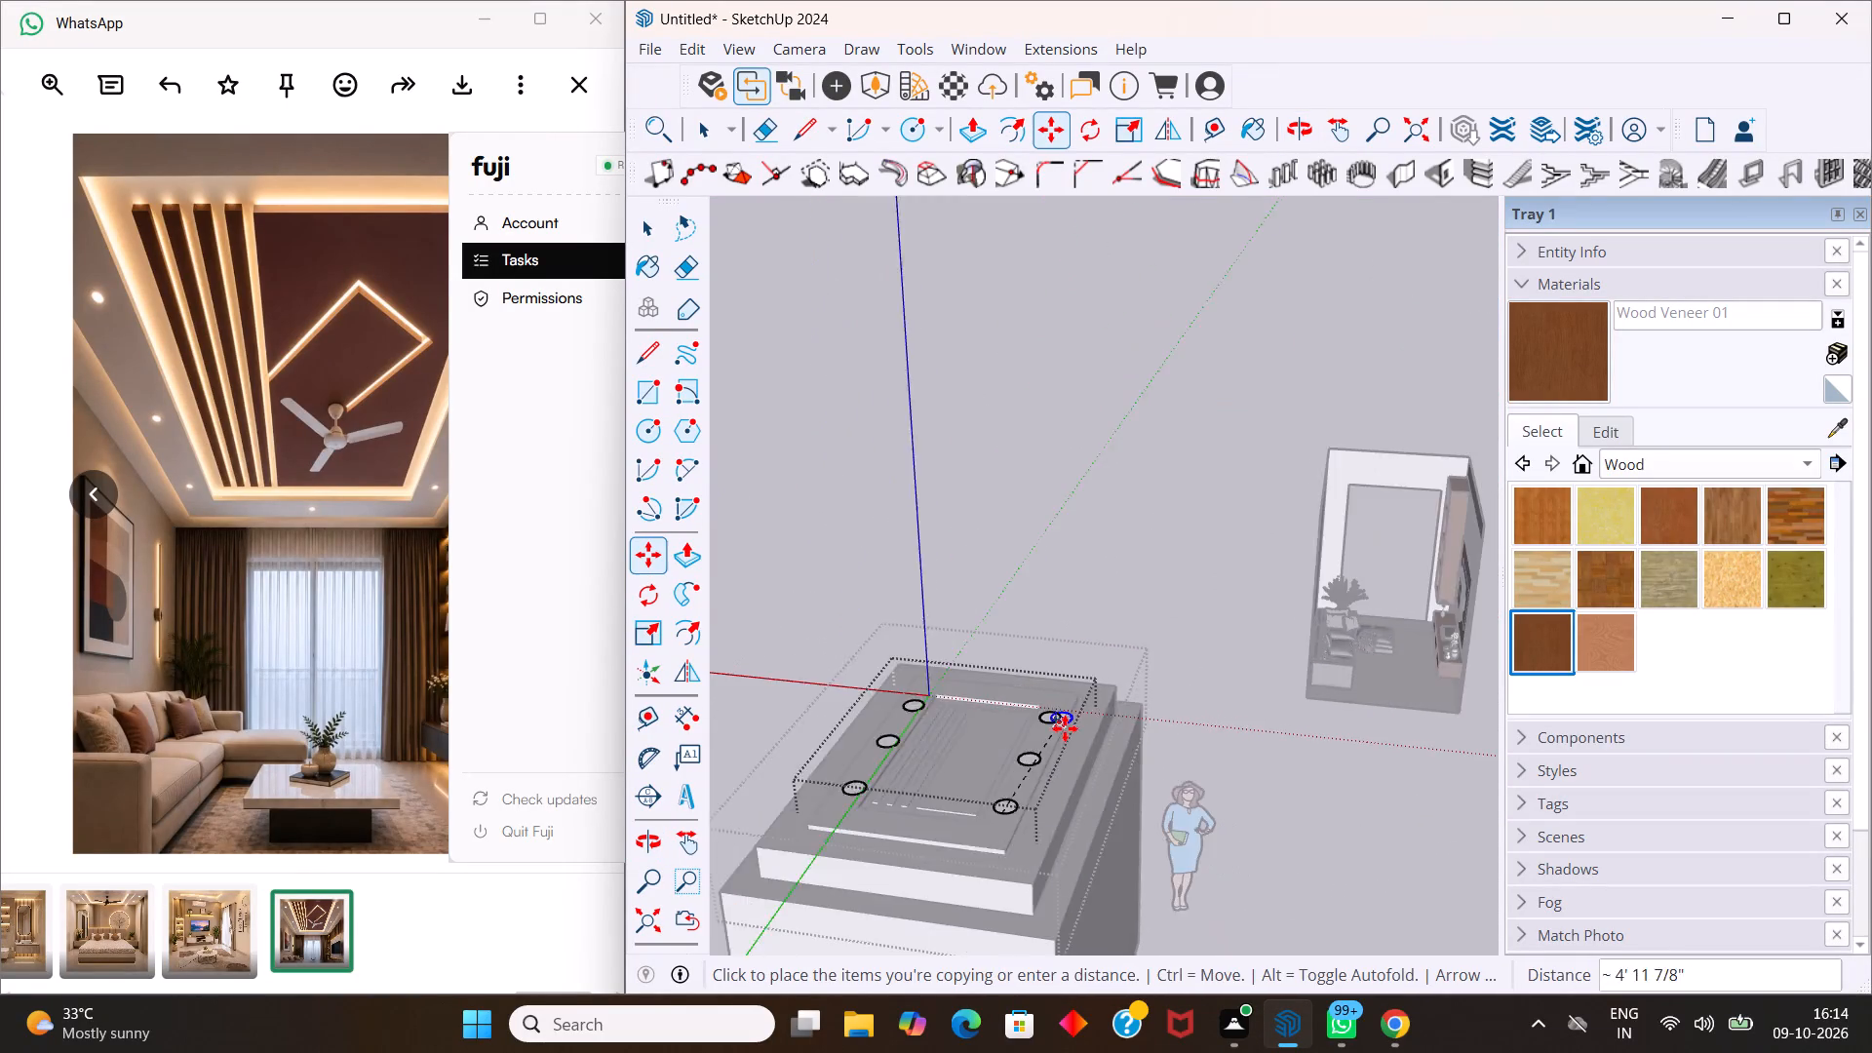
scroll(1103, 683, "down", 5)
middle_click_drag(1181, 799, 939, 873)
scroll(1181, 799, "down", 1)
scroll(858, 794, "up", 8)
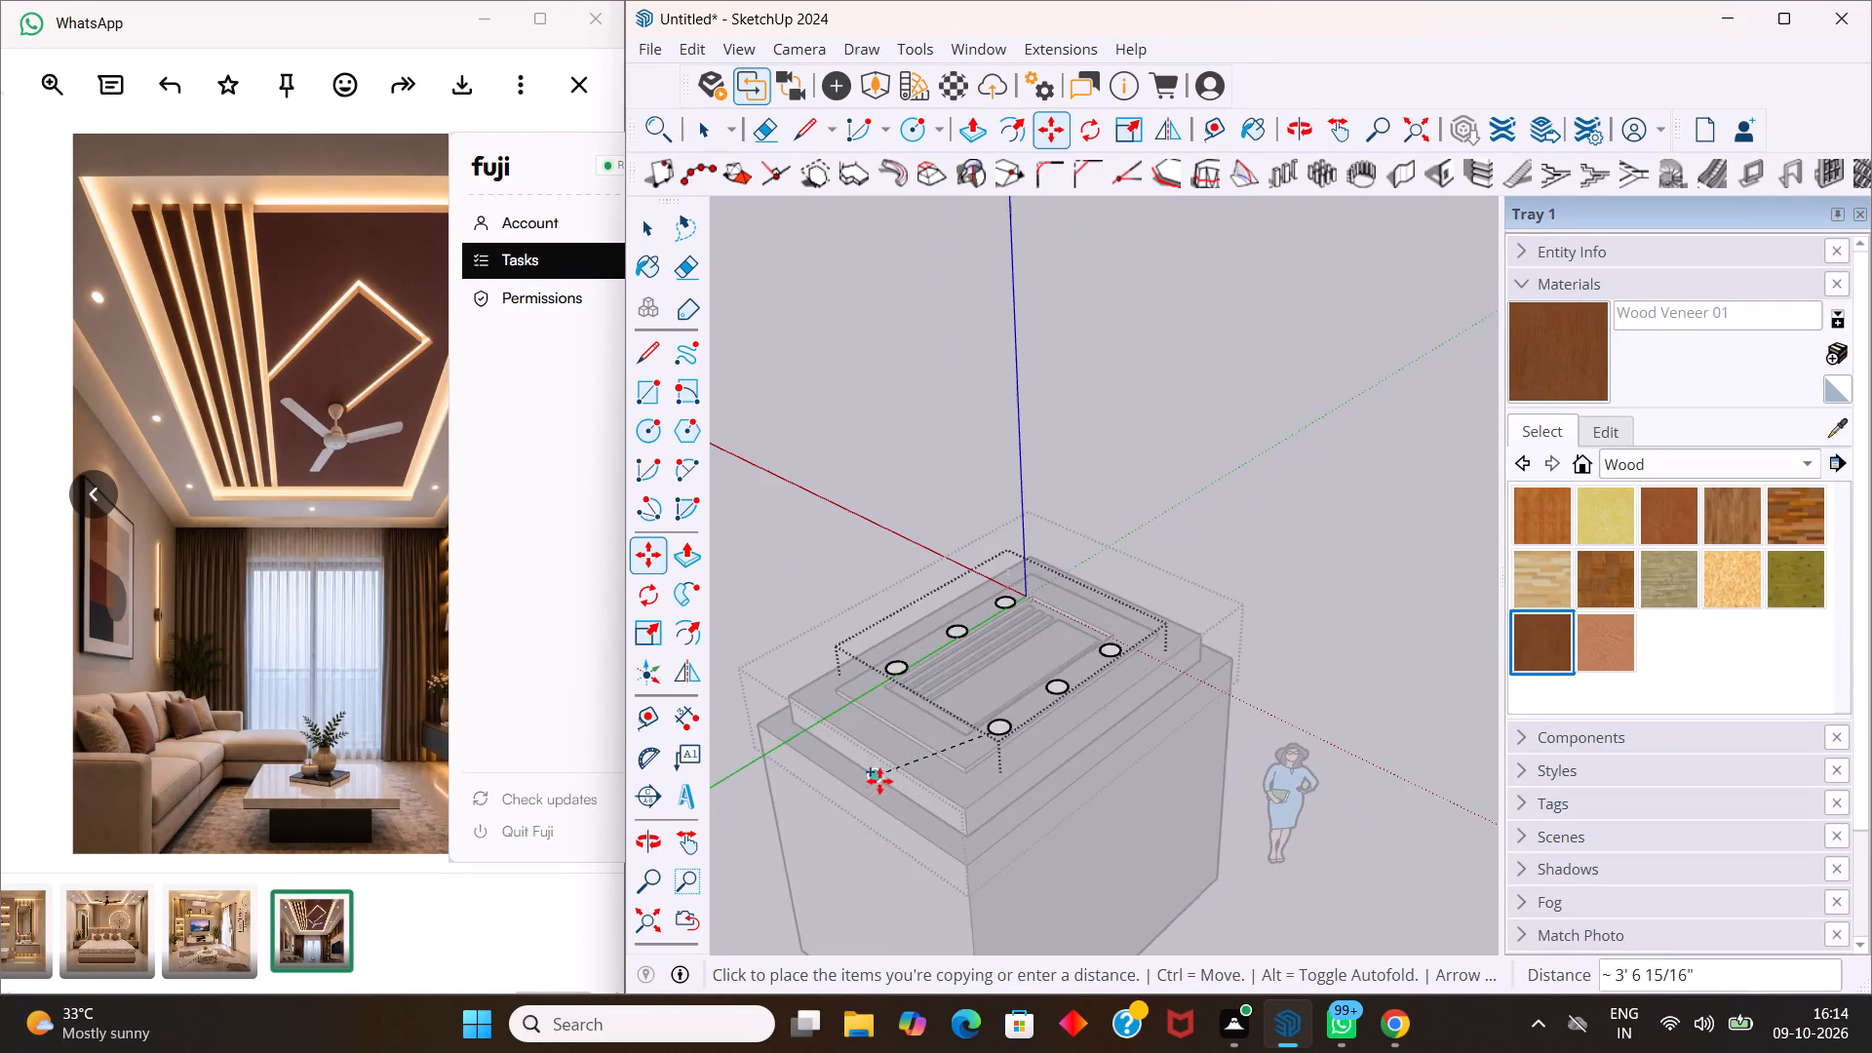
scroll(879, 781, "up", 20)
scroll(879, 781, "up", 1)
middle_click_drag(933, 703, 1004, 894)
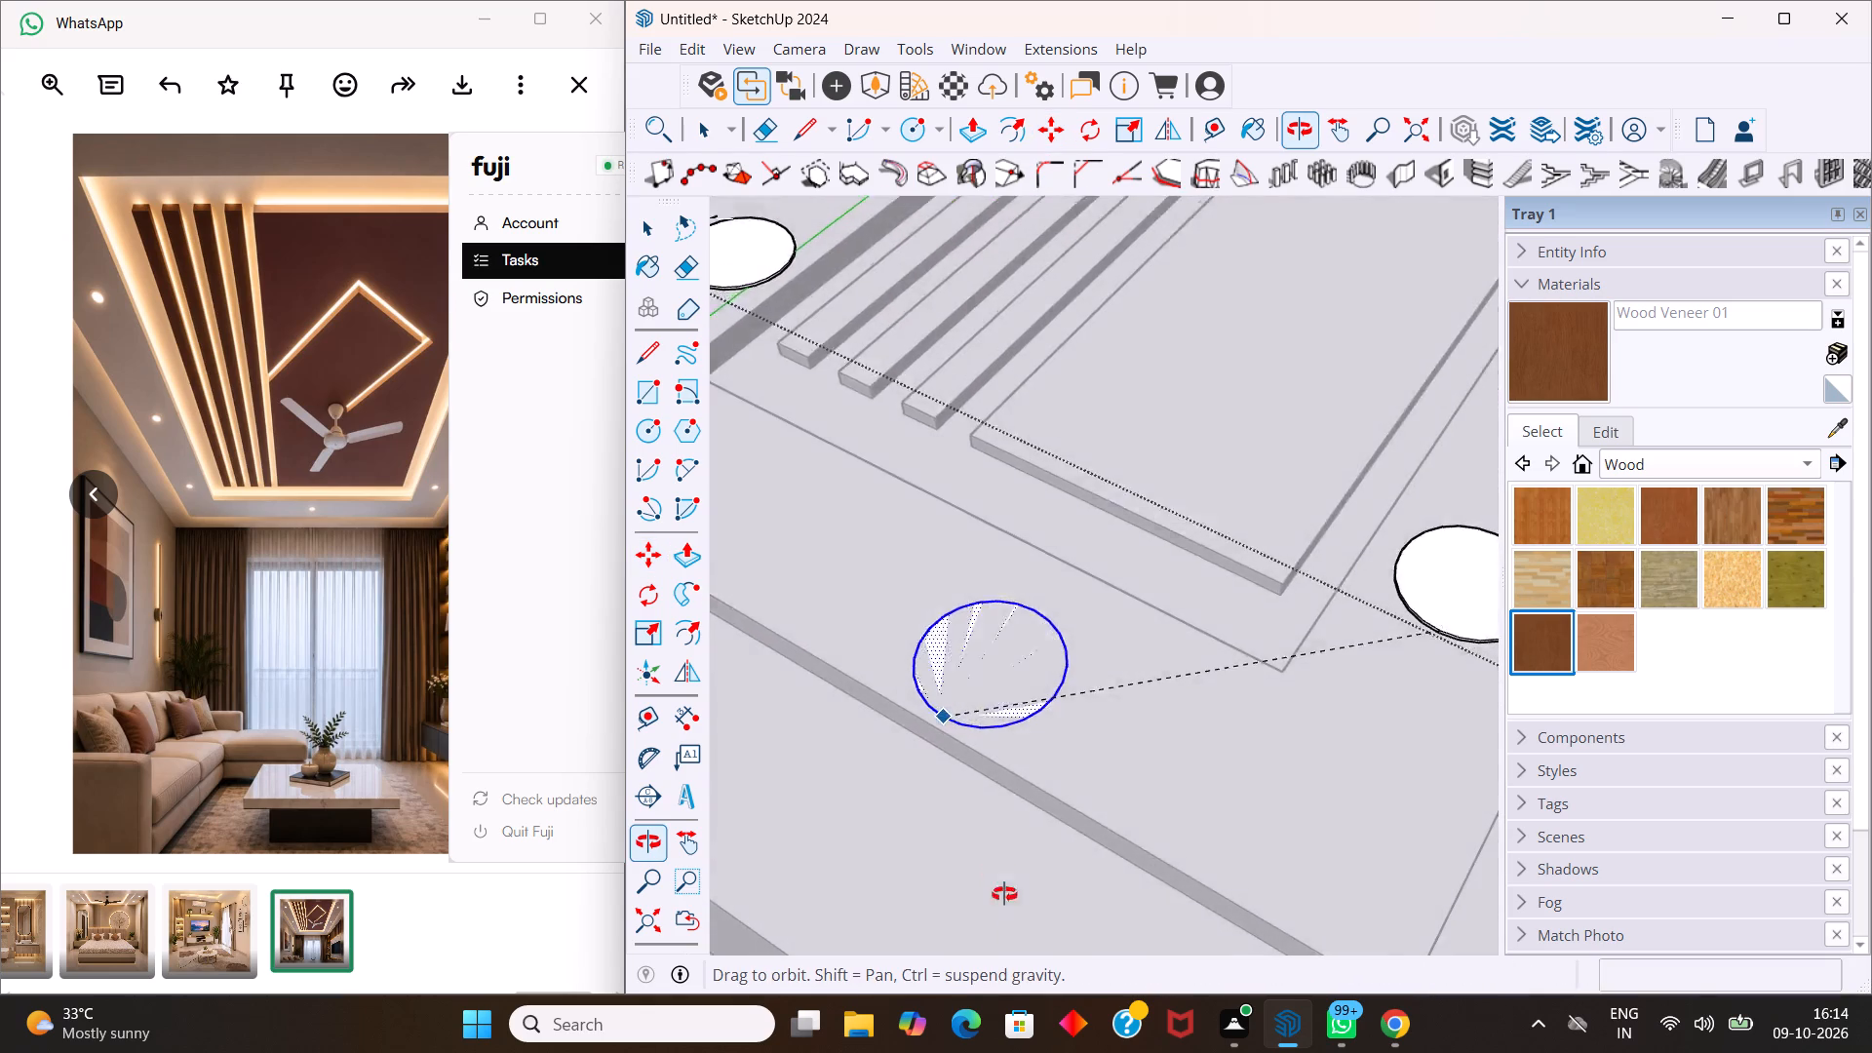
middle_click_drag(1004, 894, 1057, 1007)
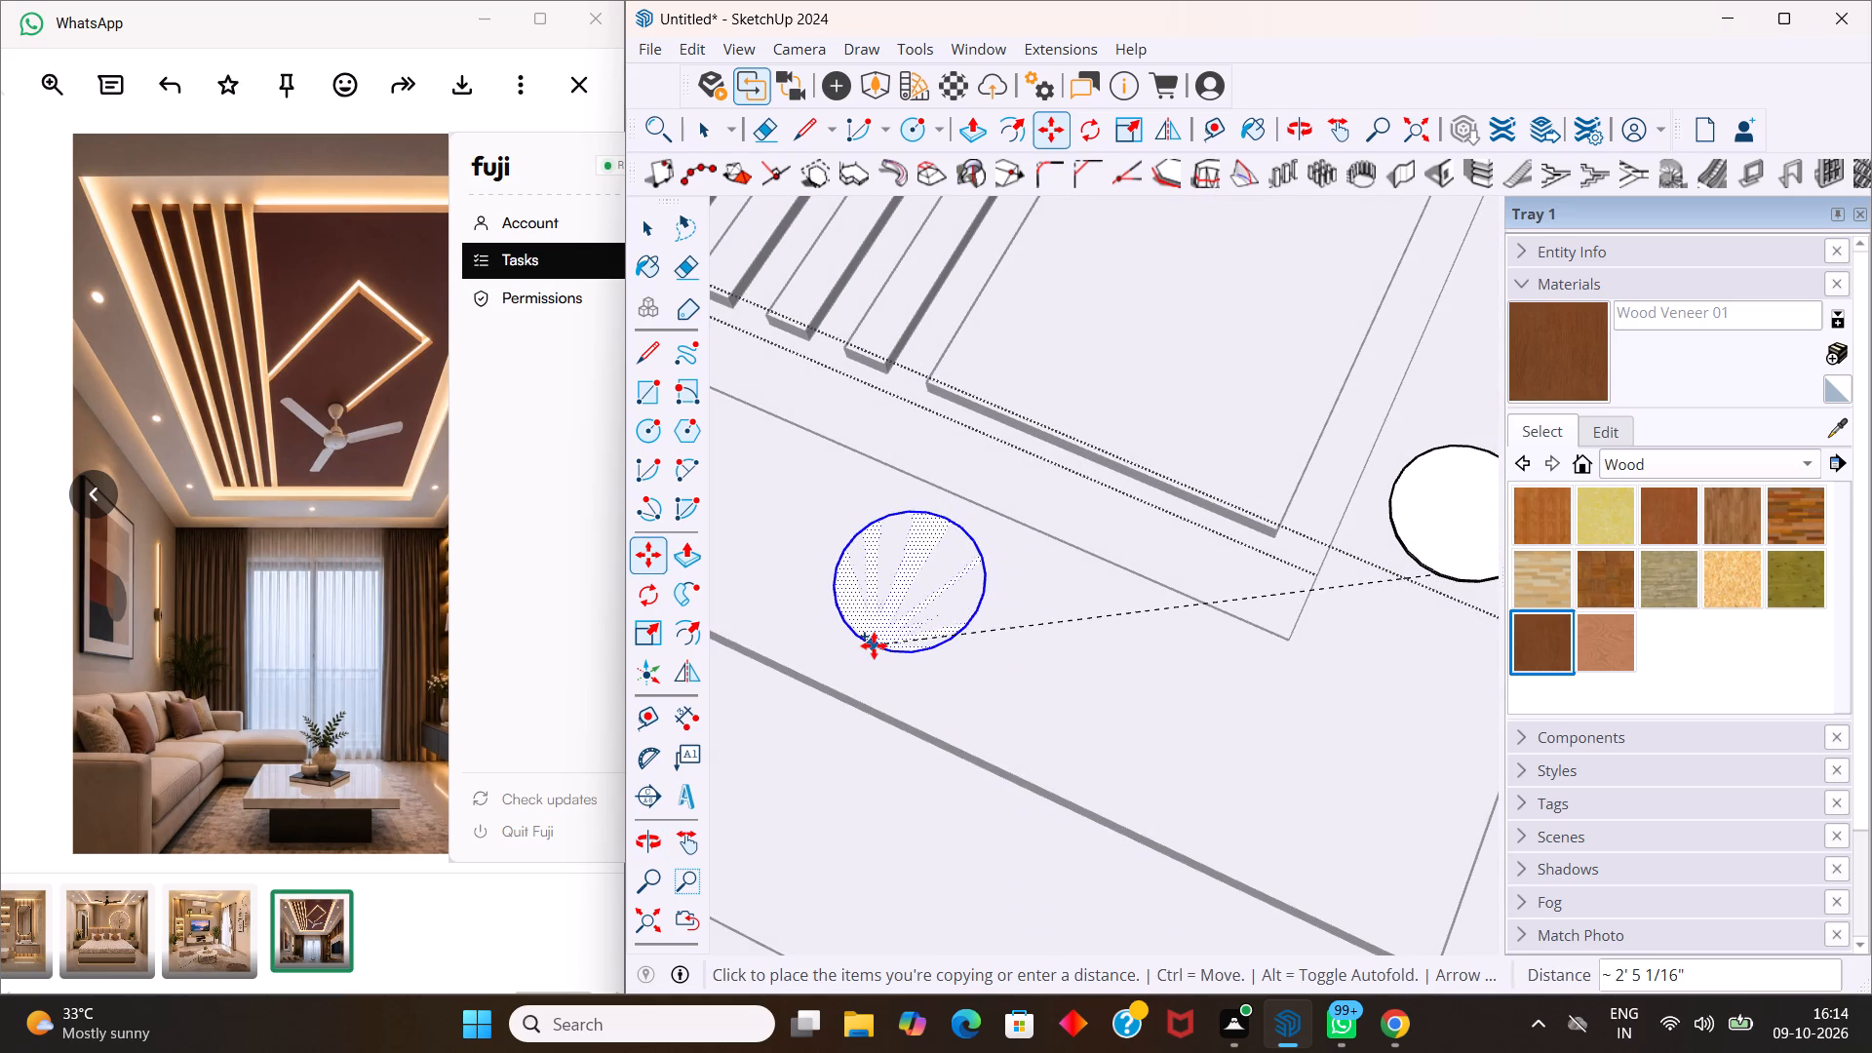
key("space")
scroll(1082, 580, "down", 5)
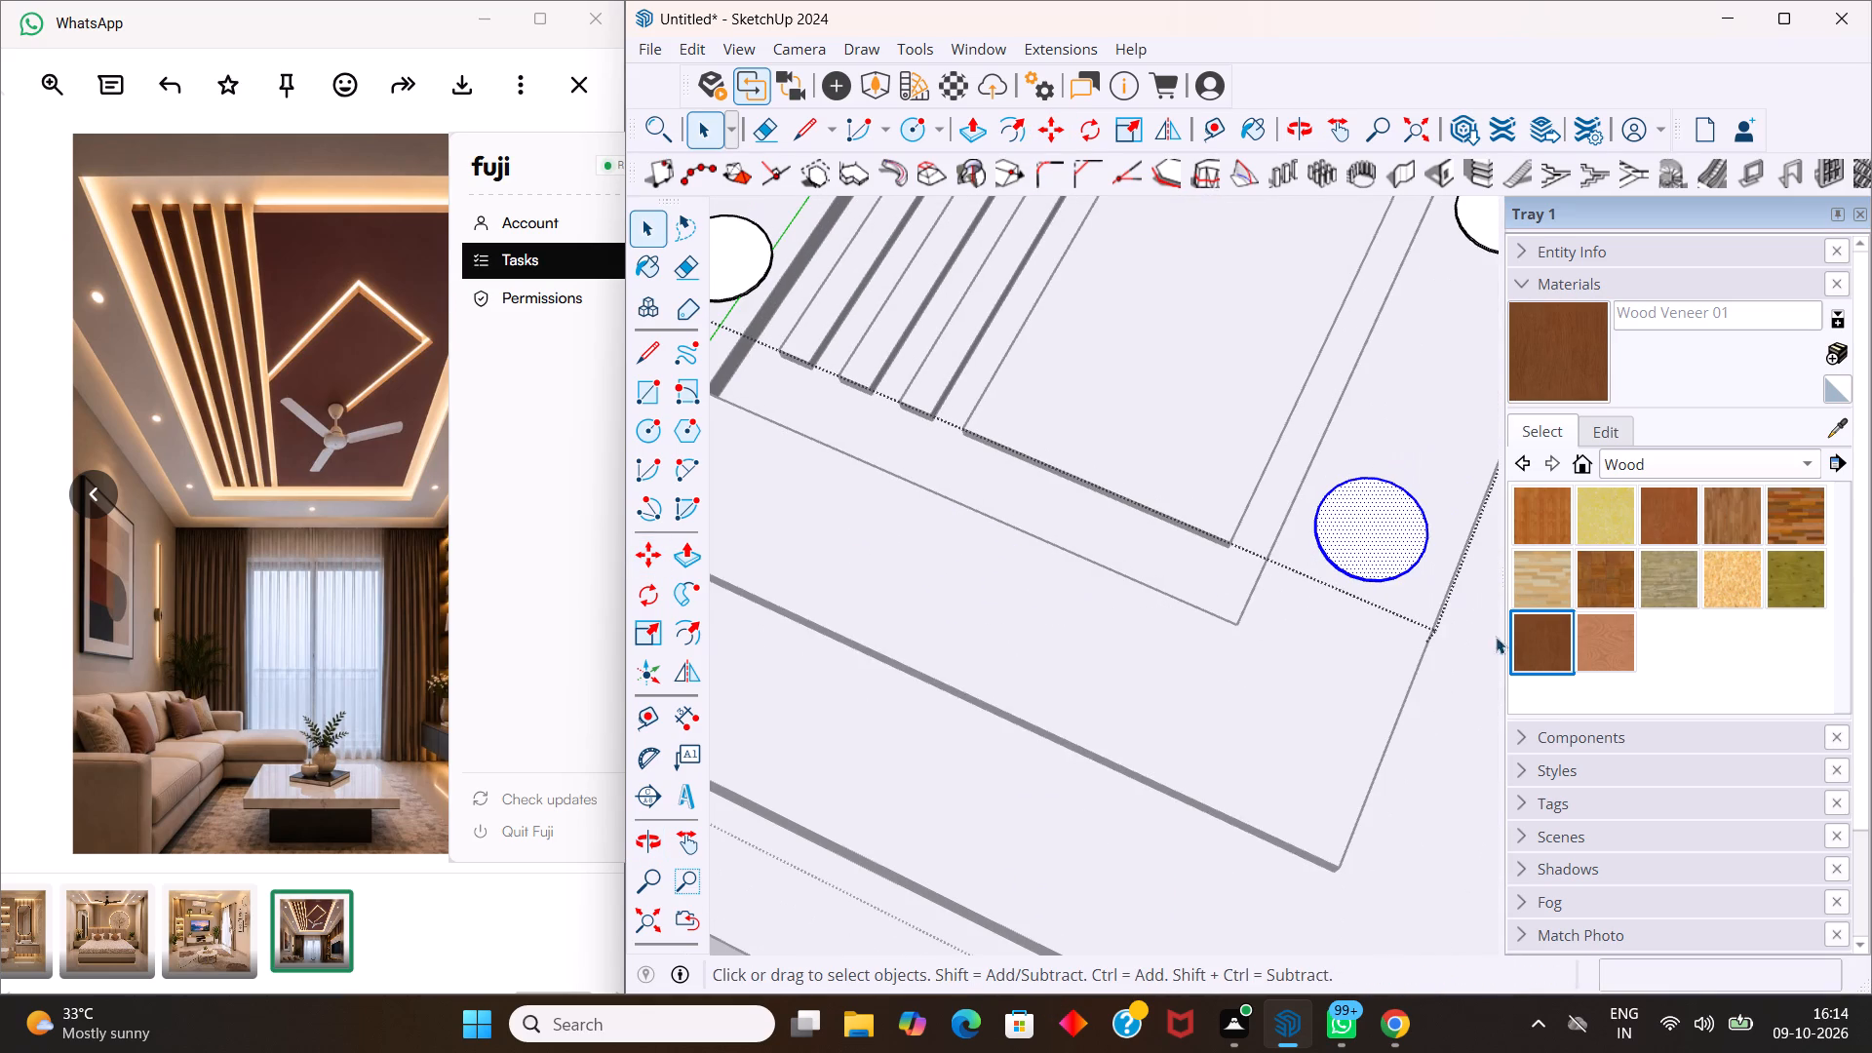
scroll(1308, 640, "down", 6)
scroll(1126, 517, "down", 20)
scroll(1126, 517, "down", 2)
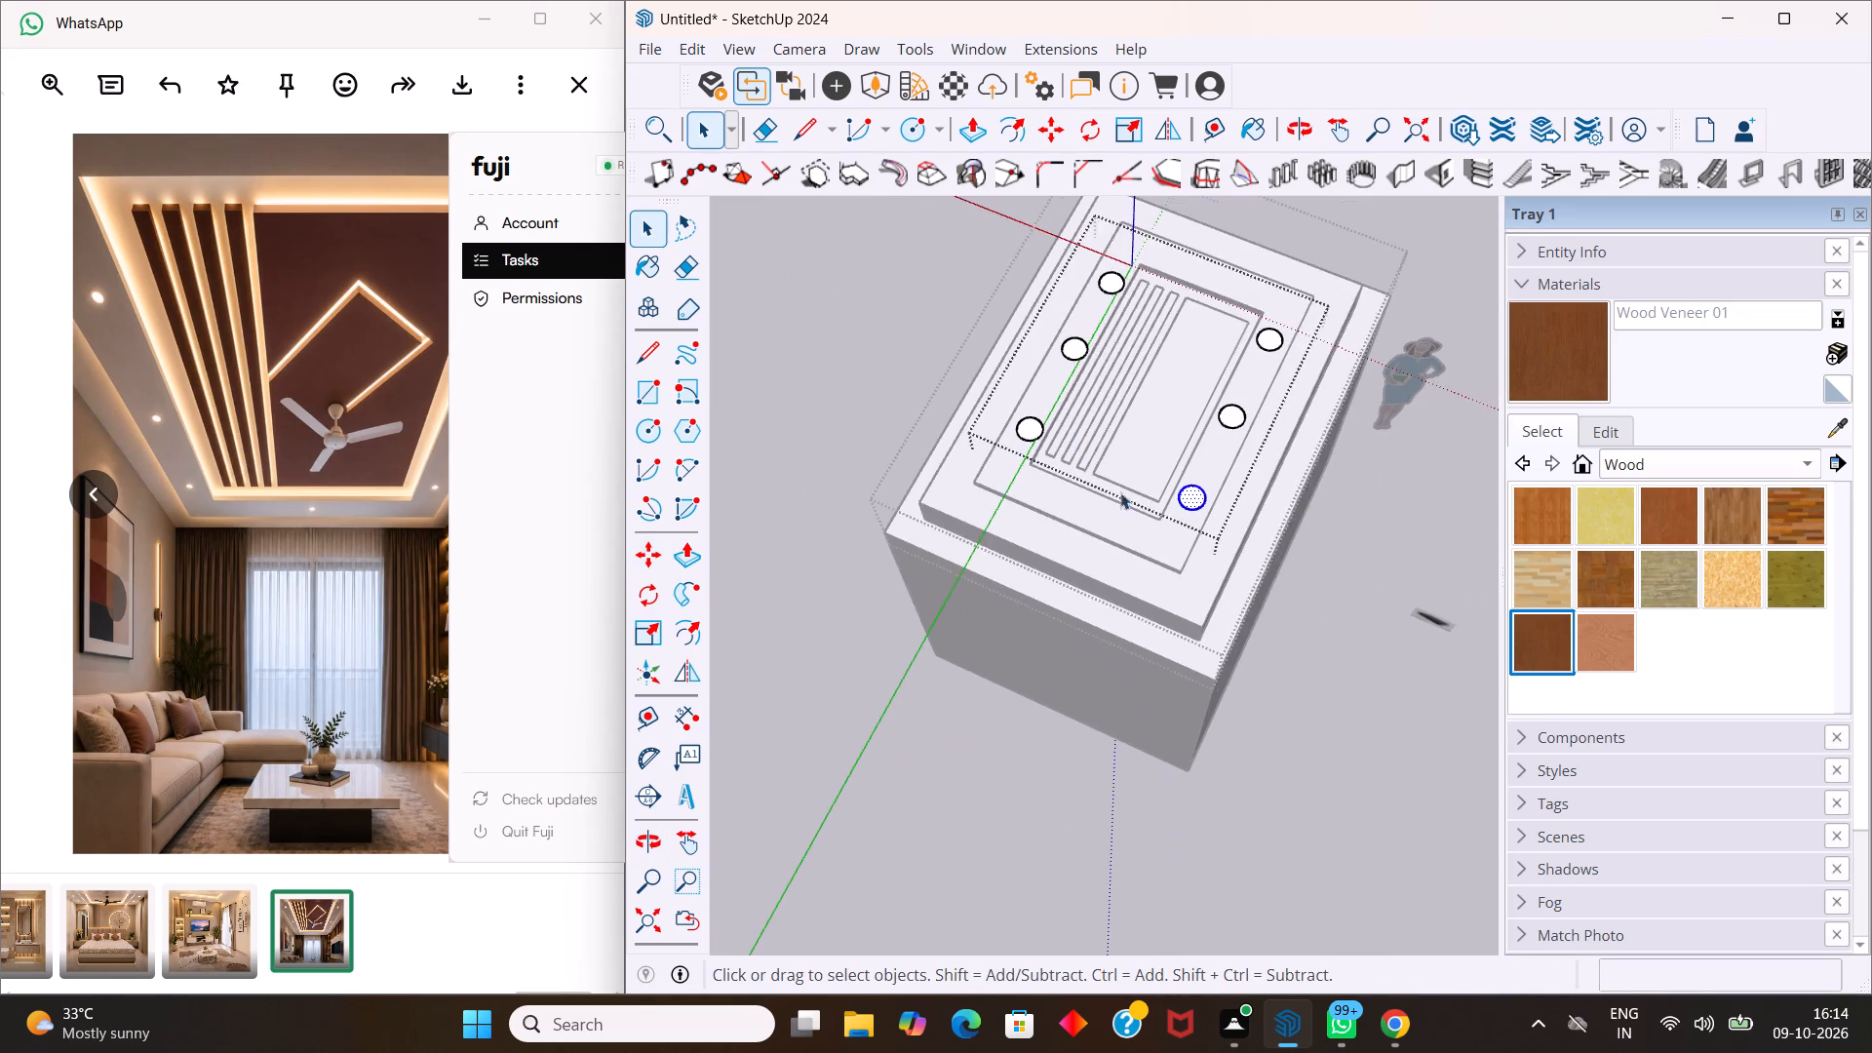
Open the group of discs for editing and select the top face of the end disc nearest the short border.
left_click(1332, 611)
scroll(1179, 525, "up", 4)
double_click(1170, 475)
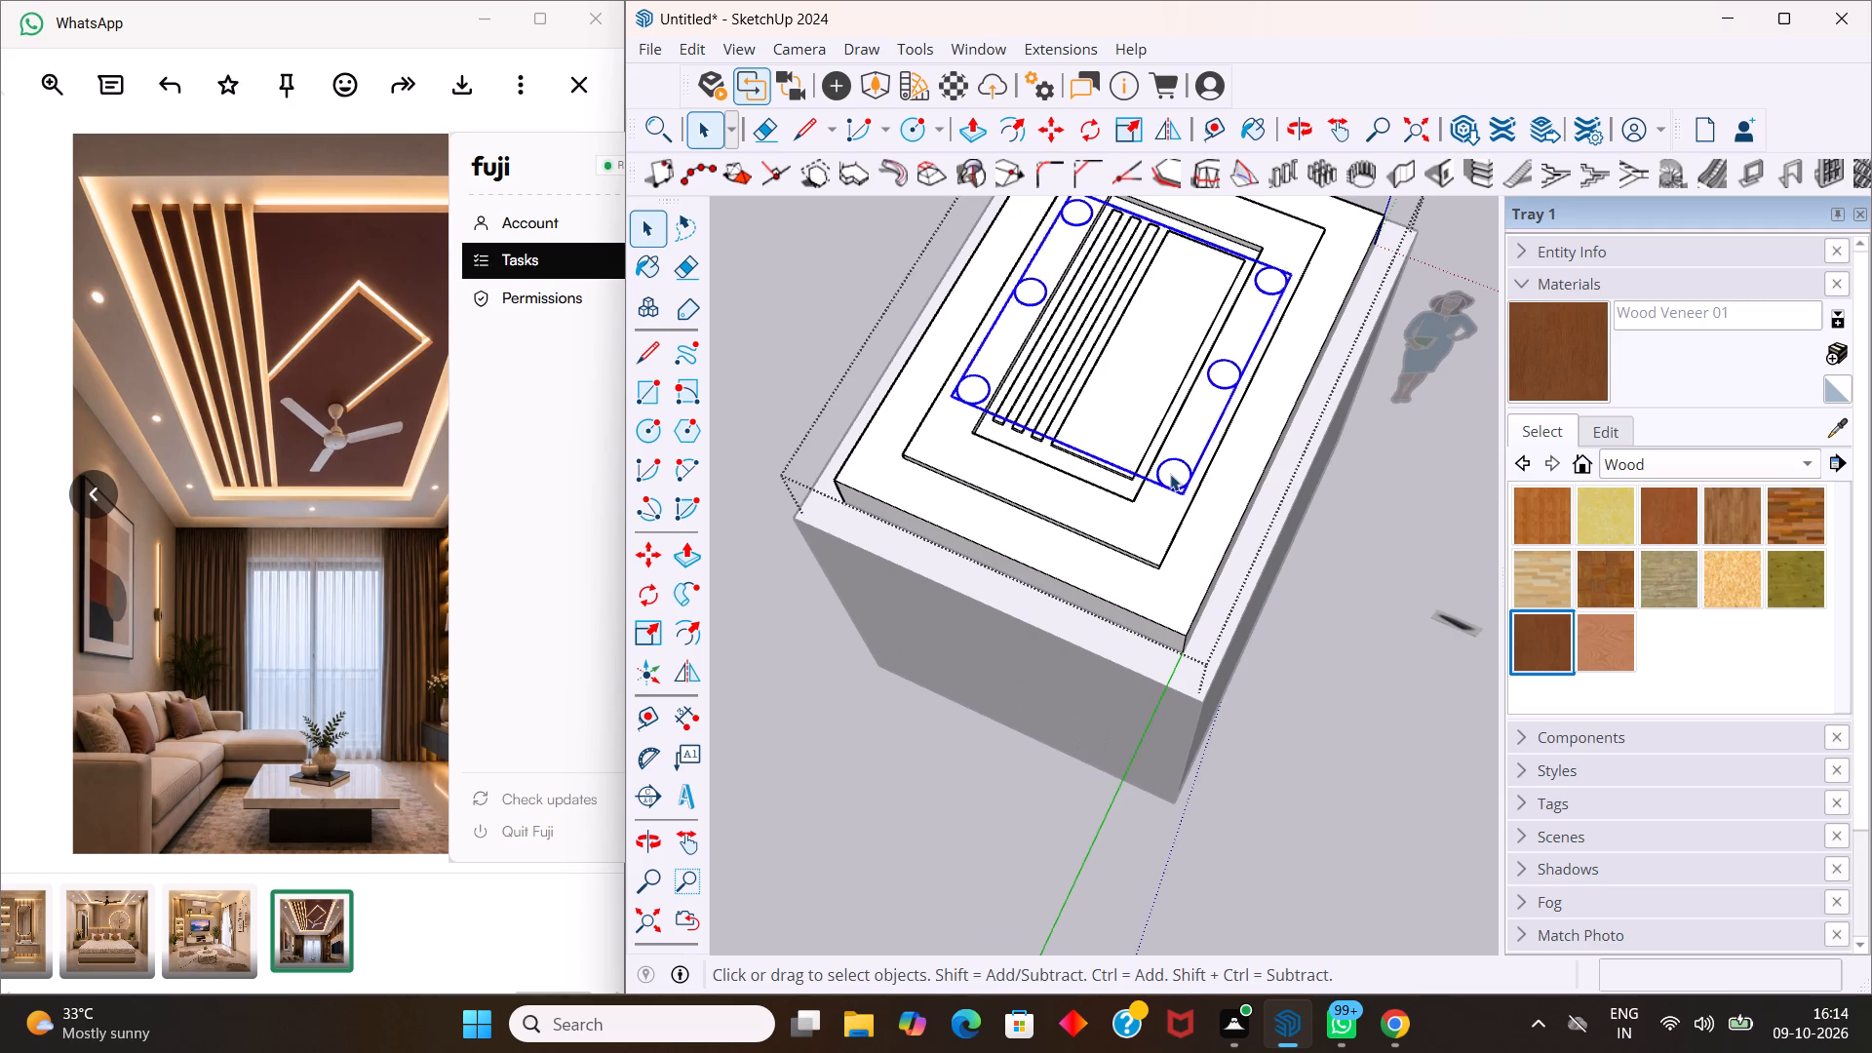
scroll(1173, 474, "up", 18)
middle_click_drag(1175, 530, 1170, 529)
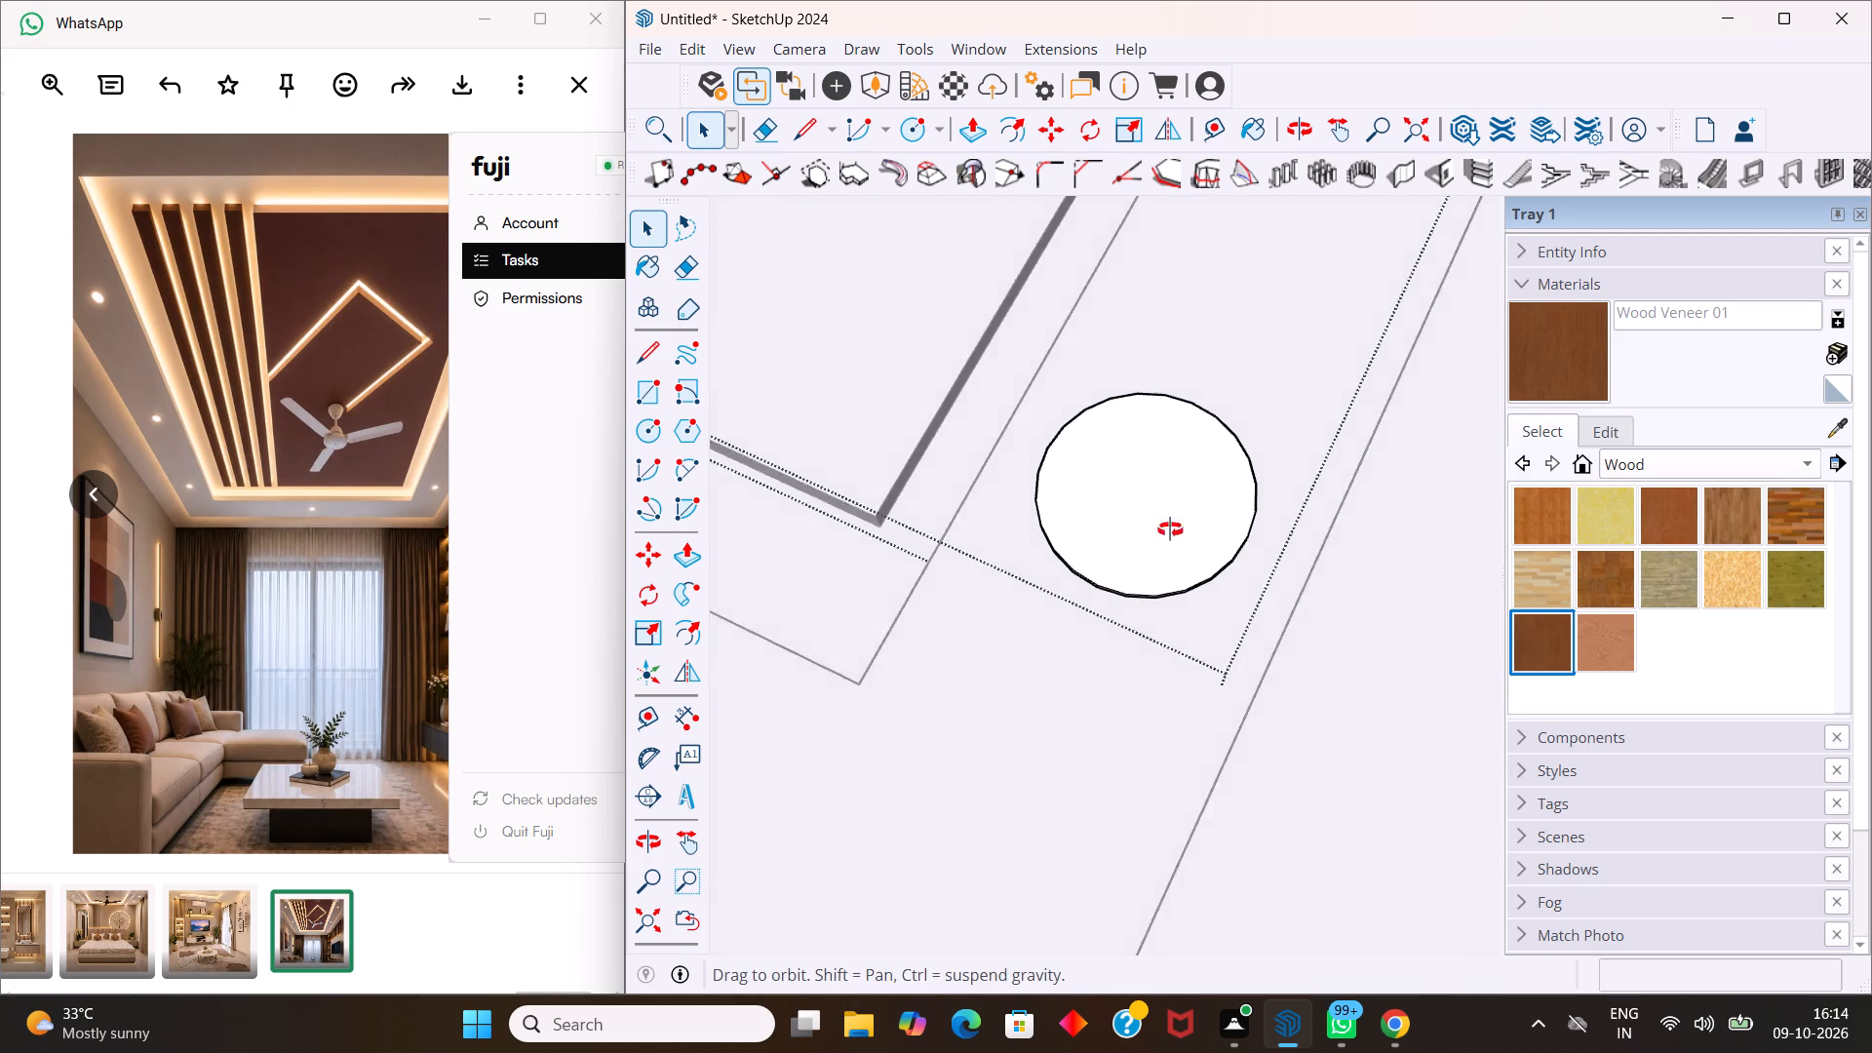
middle_click_drag(1170, 529, 1347, 234)
scroll(1149, 501, "up", 10)
middle_click_drag(1149, 501, 1144, 484)
left_click(1145, 500)
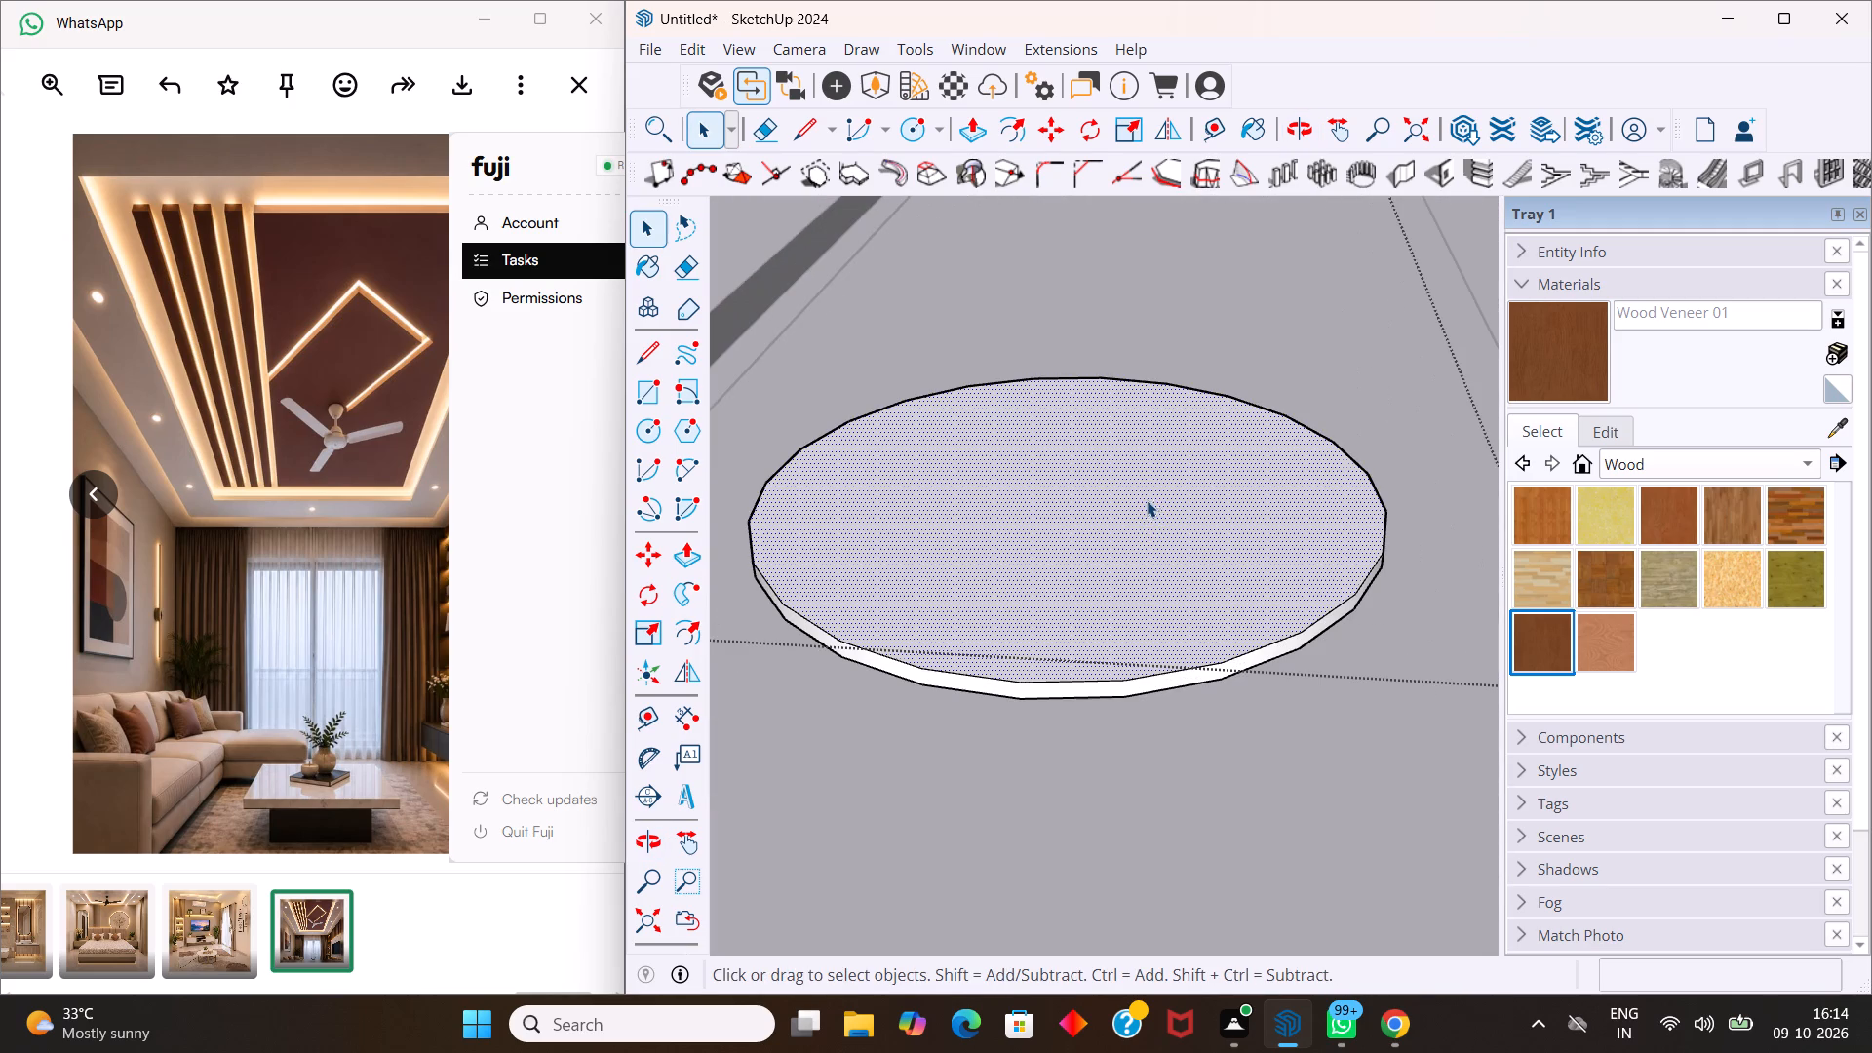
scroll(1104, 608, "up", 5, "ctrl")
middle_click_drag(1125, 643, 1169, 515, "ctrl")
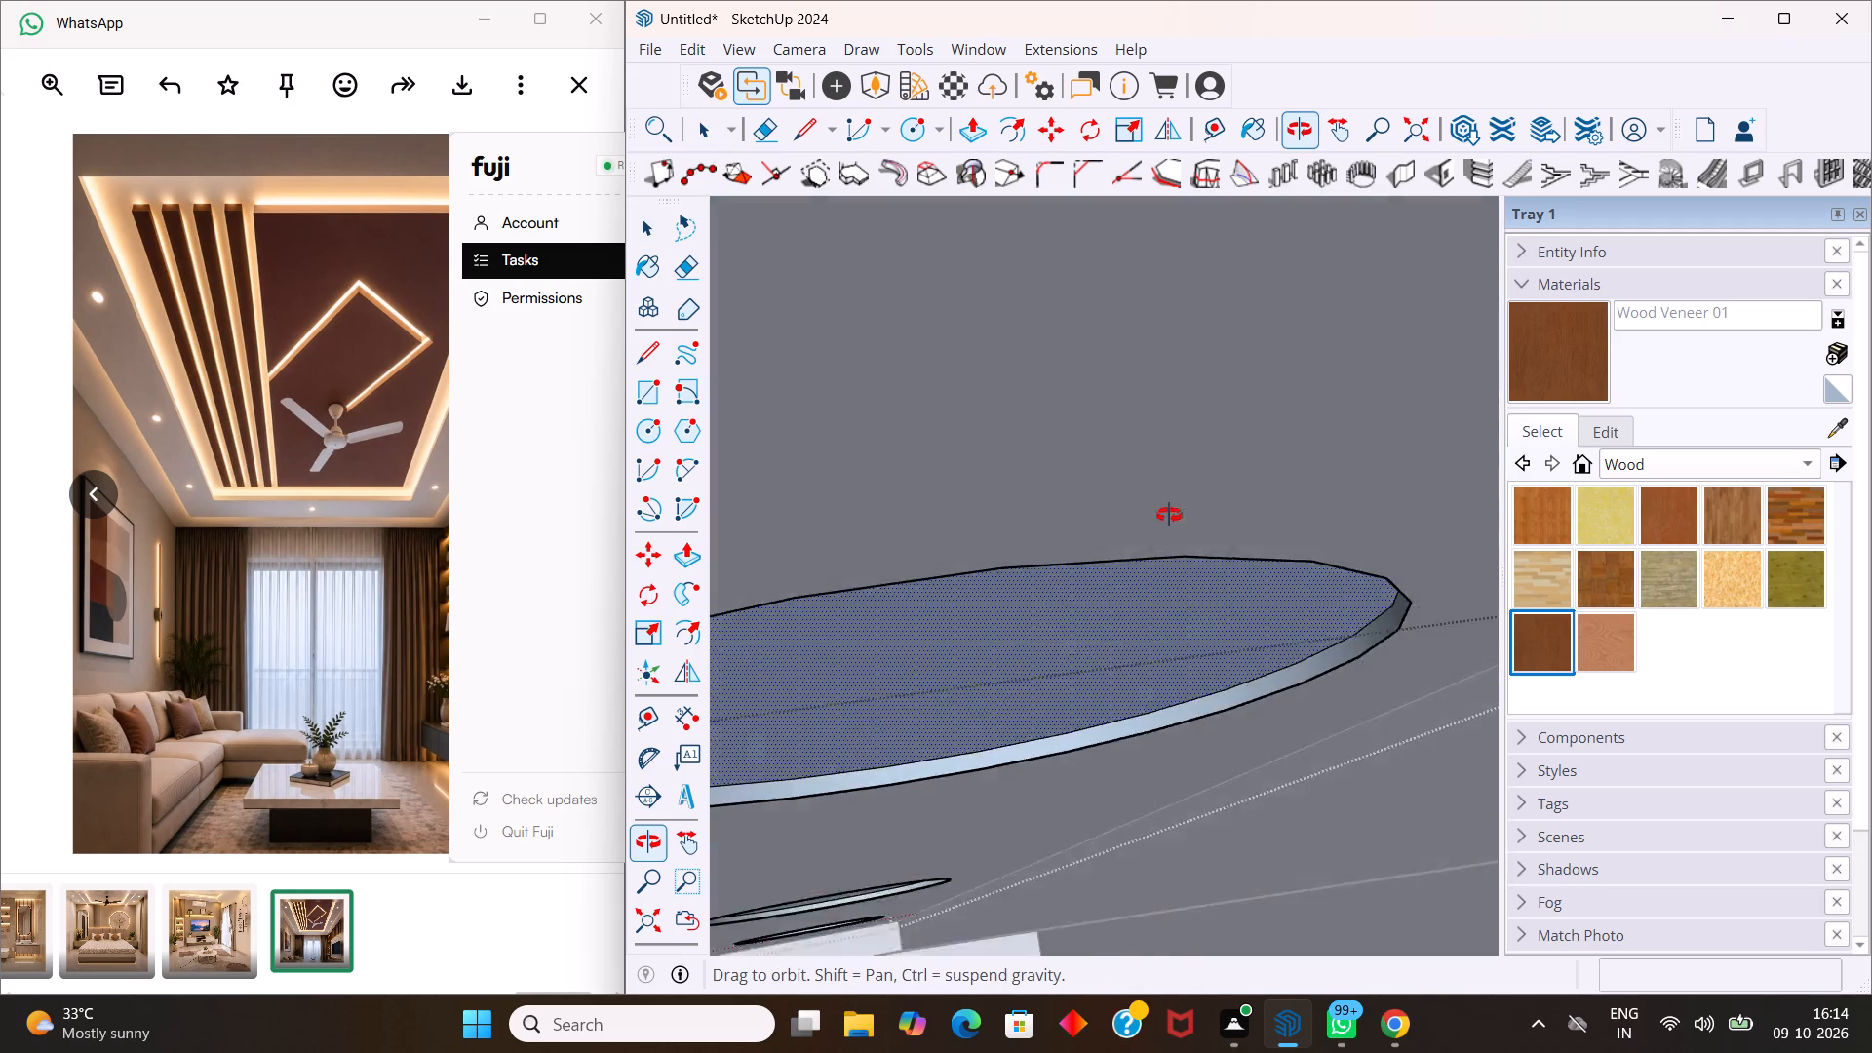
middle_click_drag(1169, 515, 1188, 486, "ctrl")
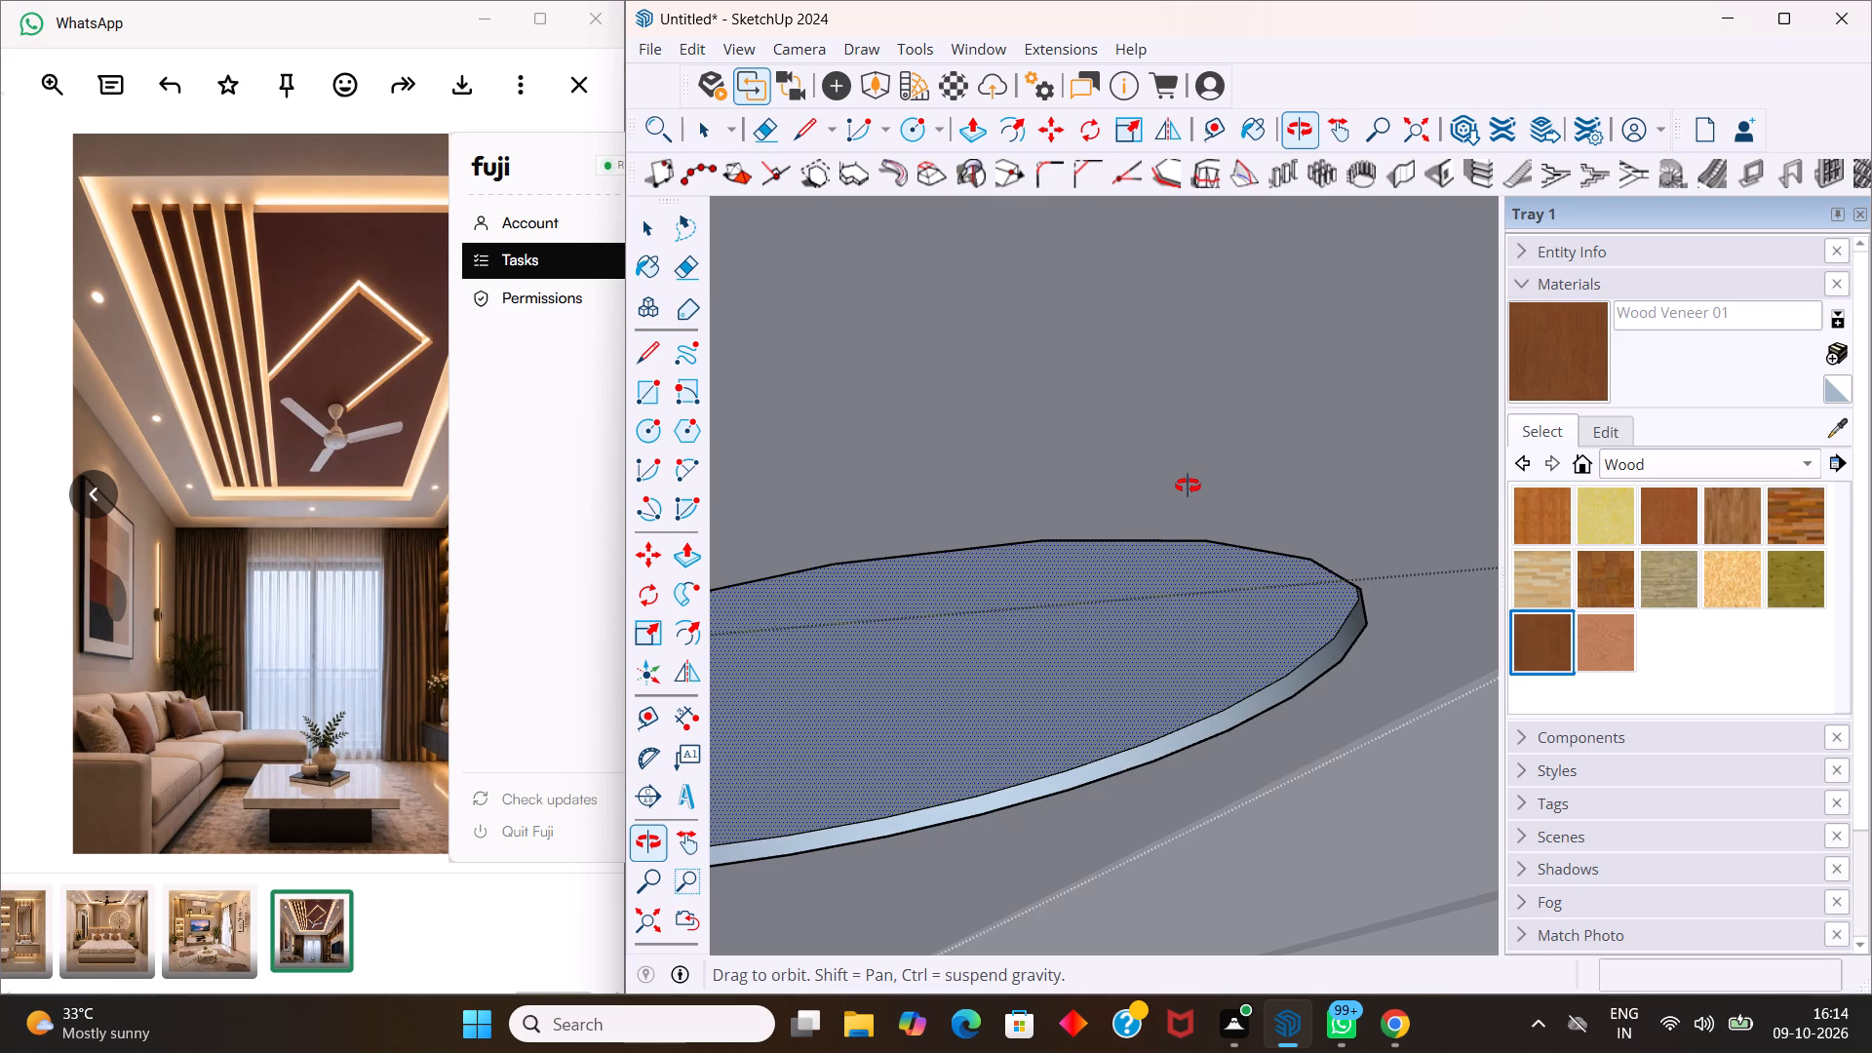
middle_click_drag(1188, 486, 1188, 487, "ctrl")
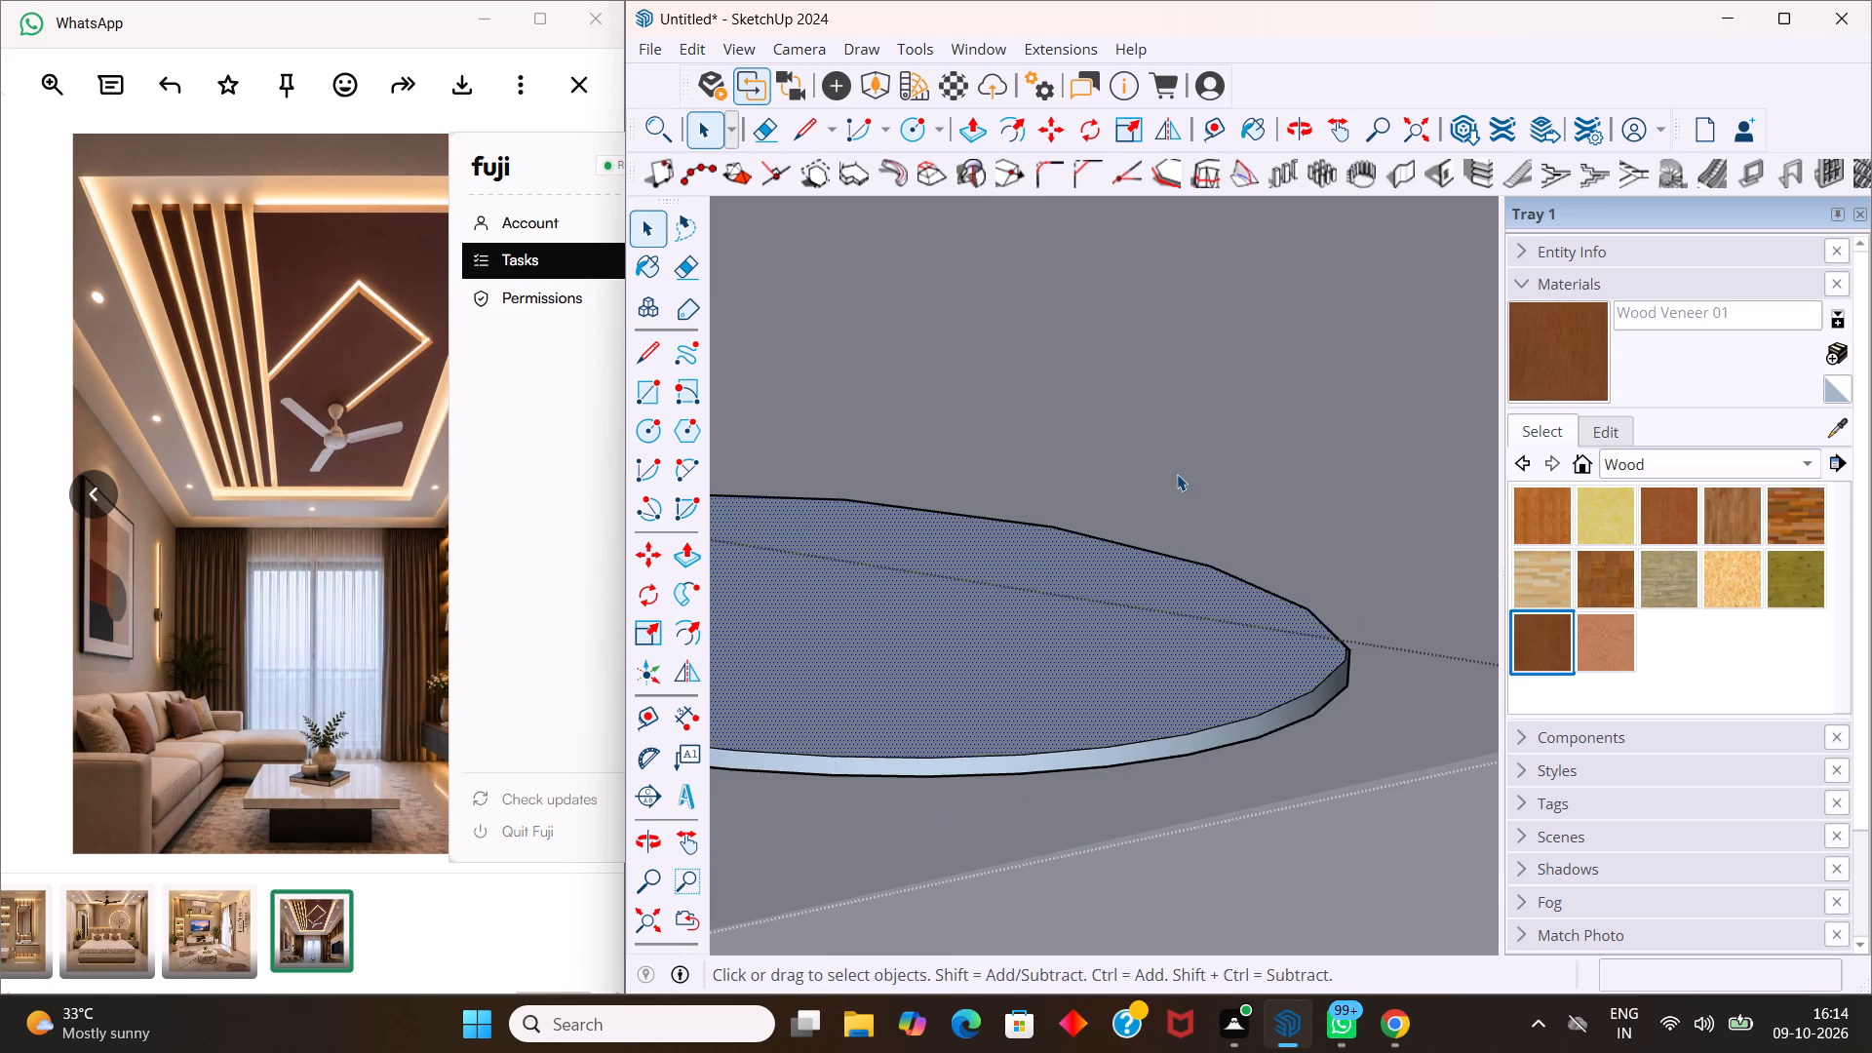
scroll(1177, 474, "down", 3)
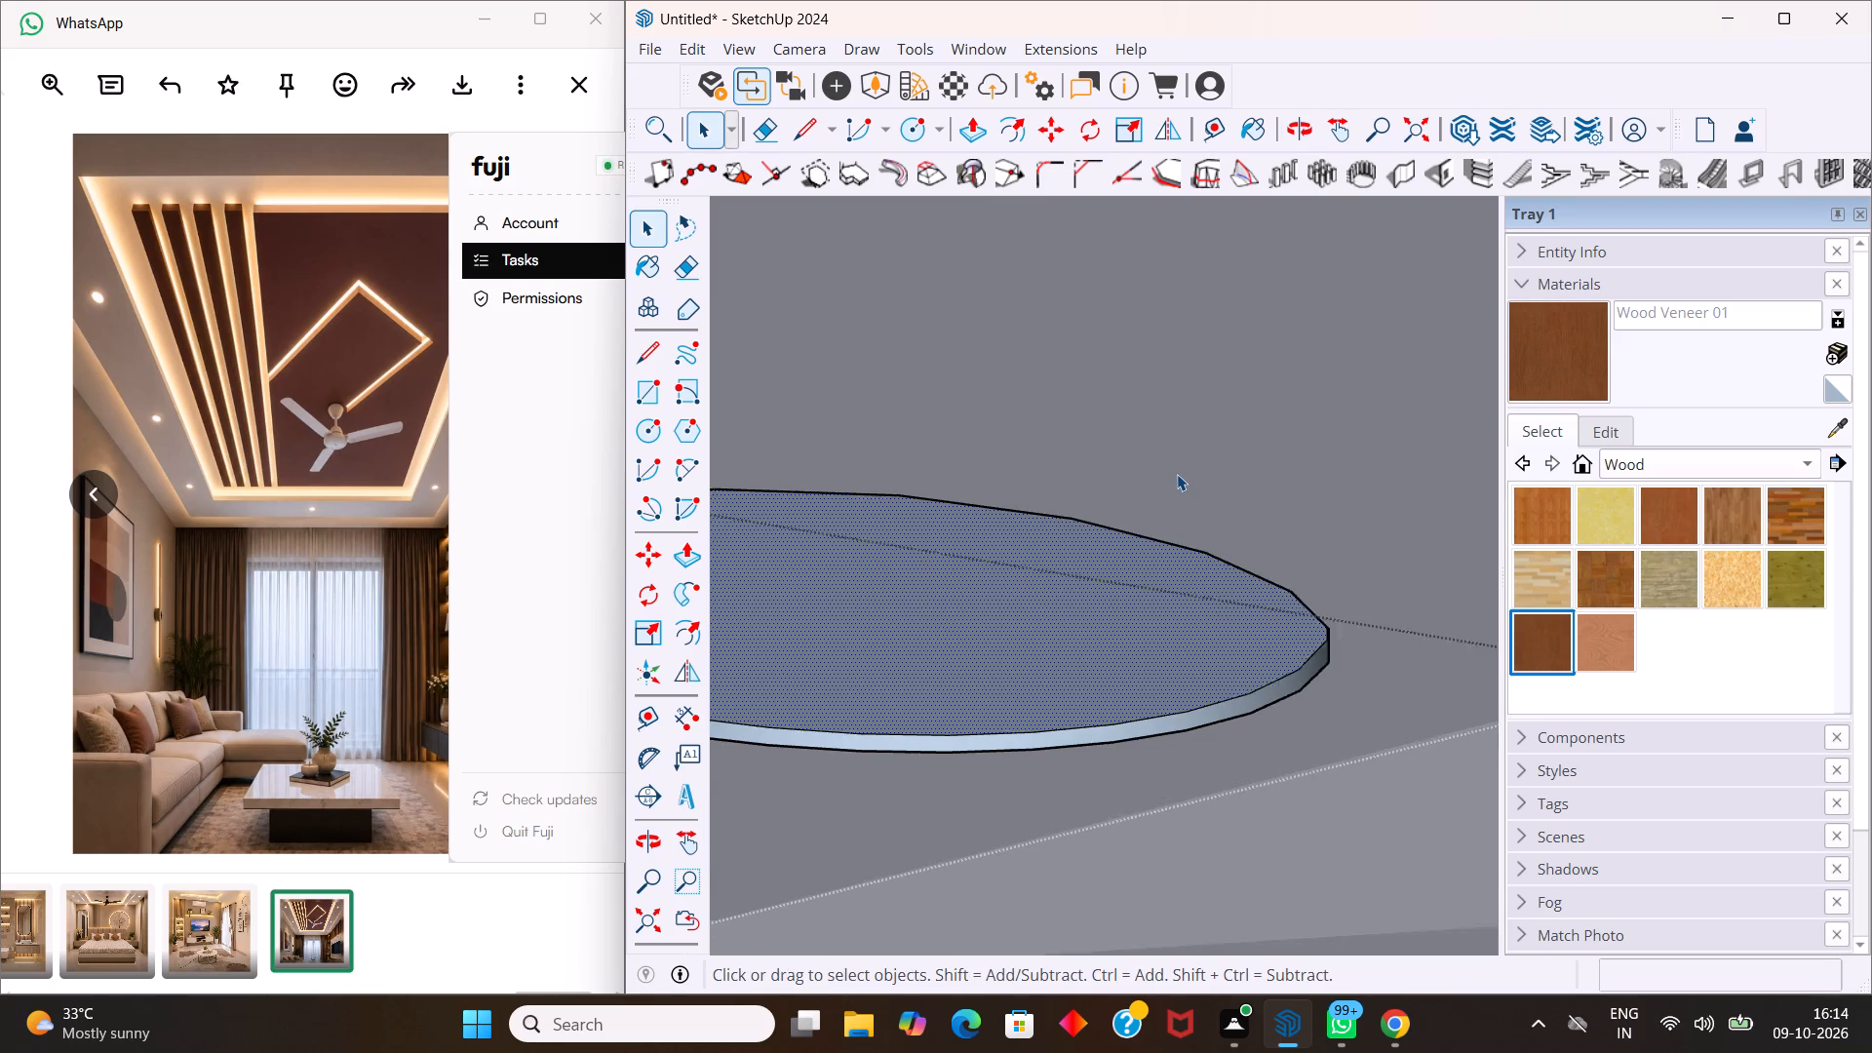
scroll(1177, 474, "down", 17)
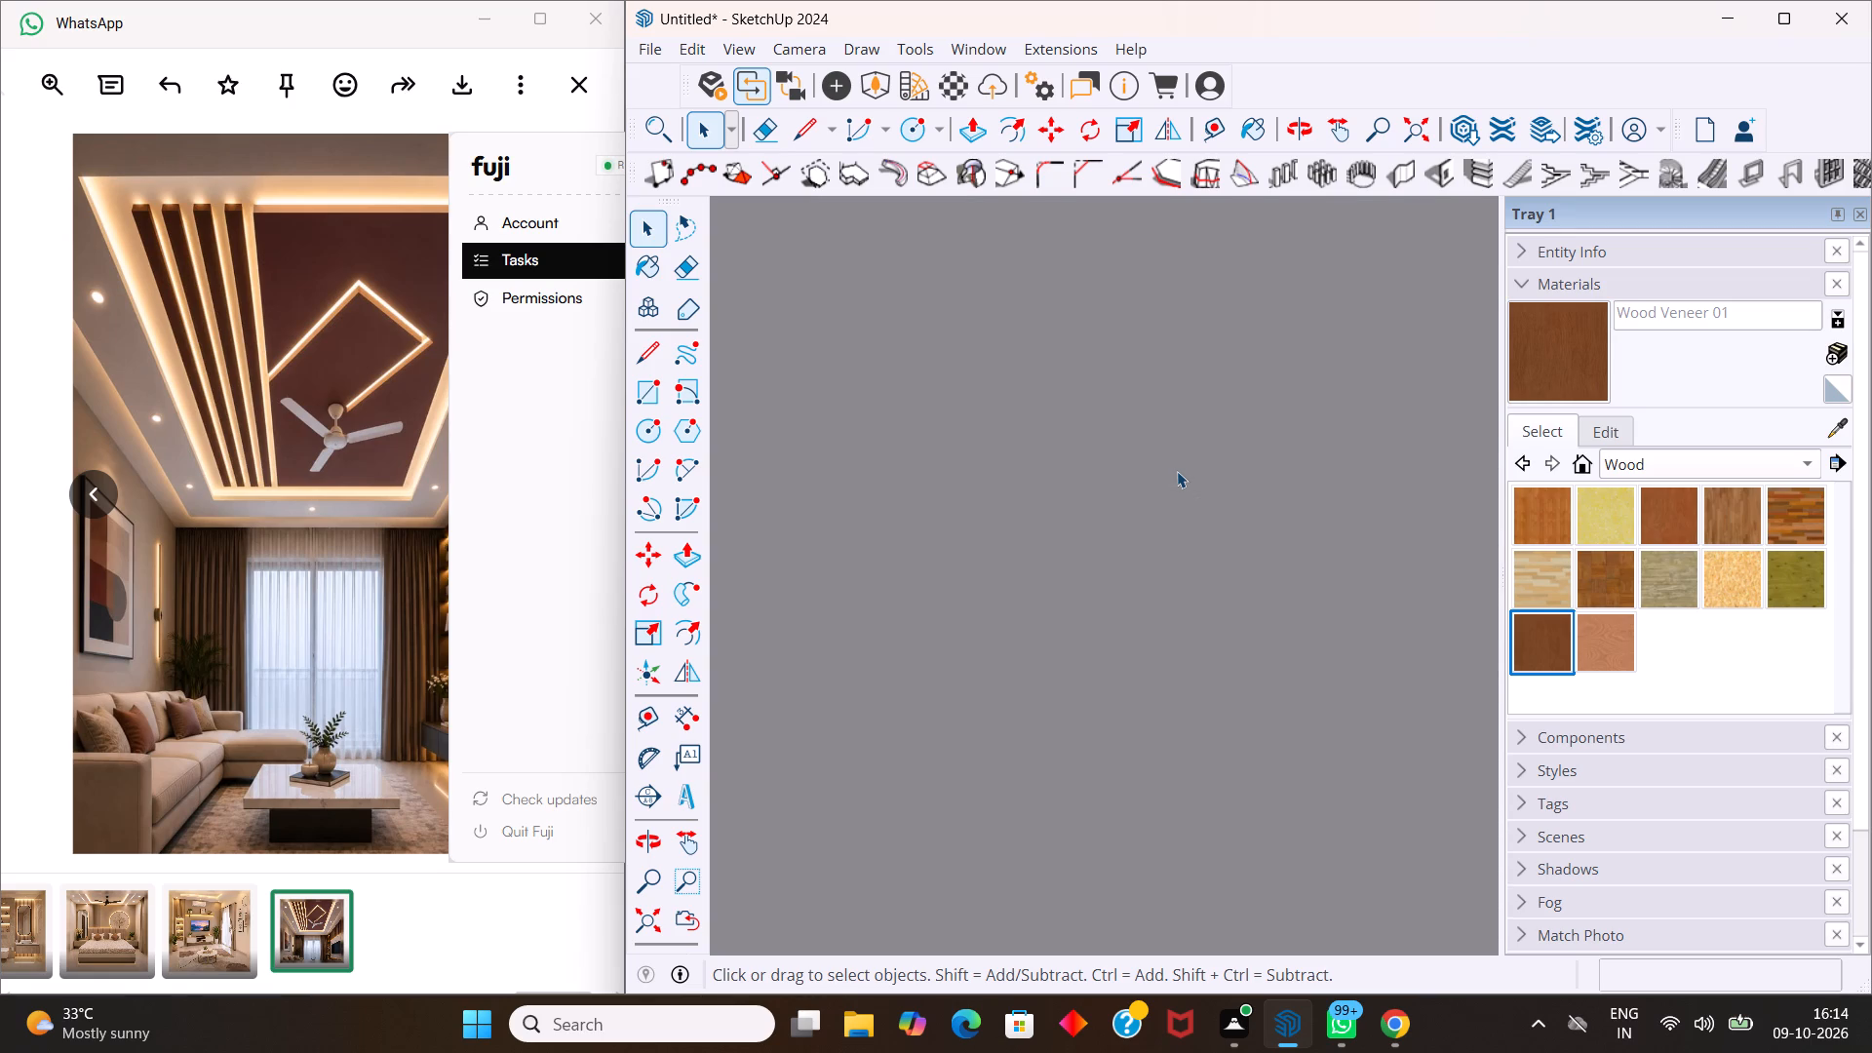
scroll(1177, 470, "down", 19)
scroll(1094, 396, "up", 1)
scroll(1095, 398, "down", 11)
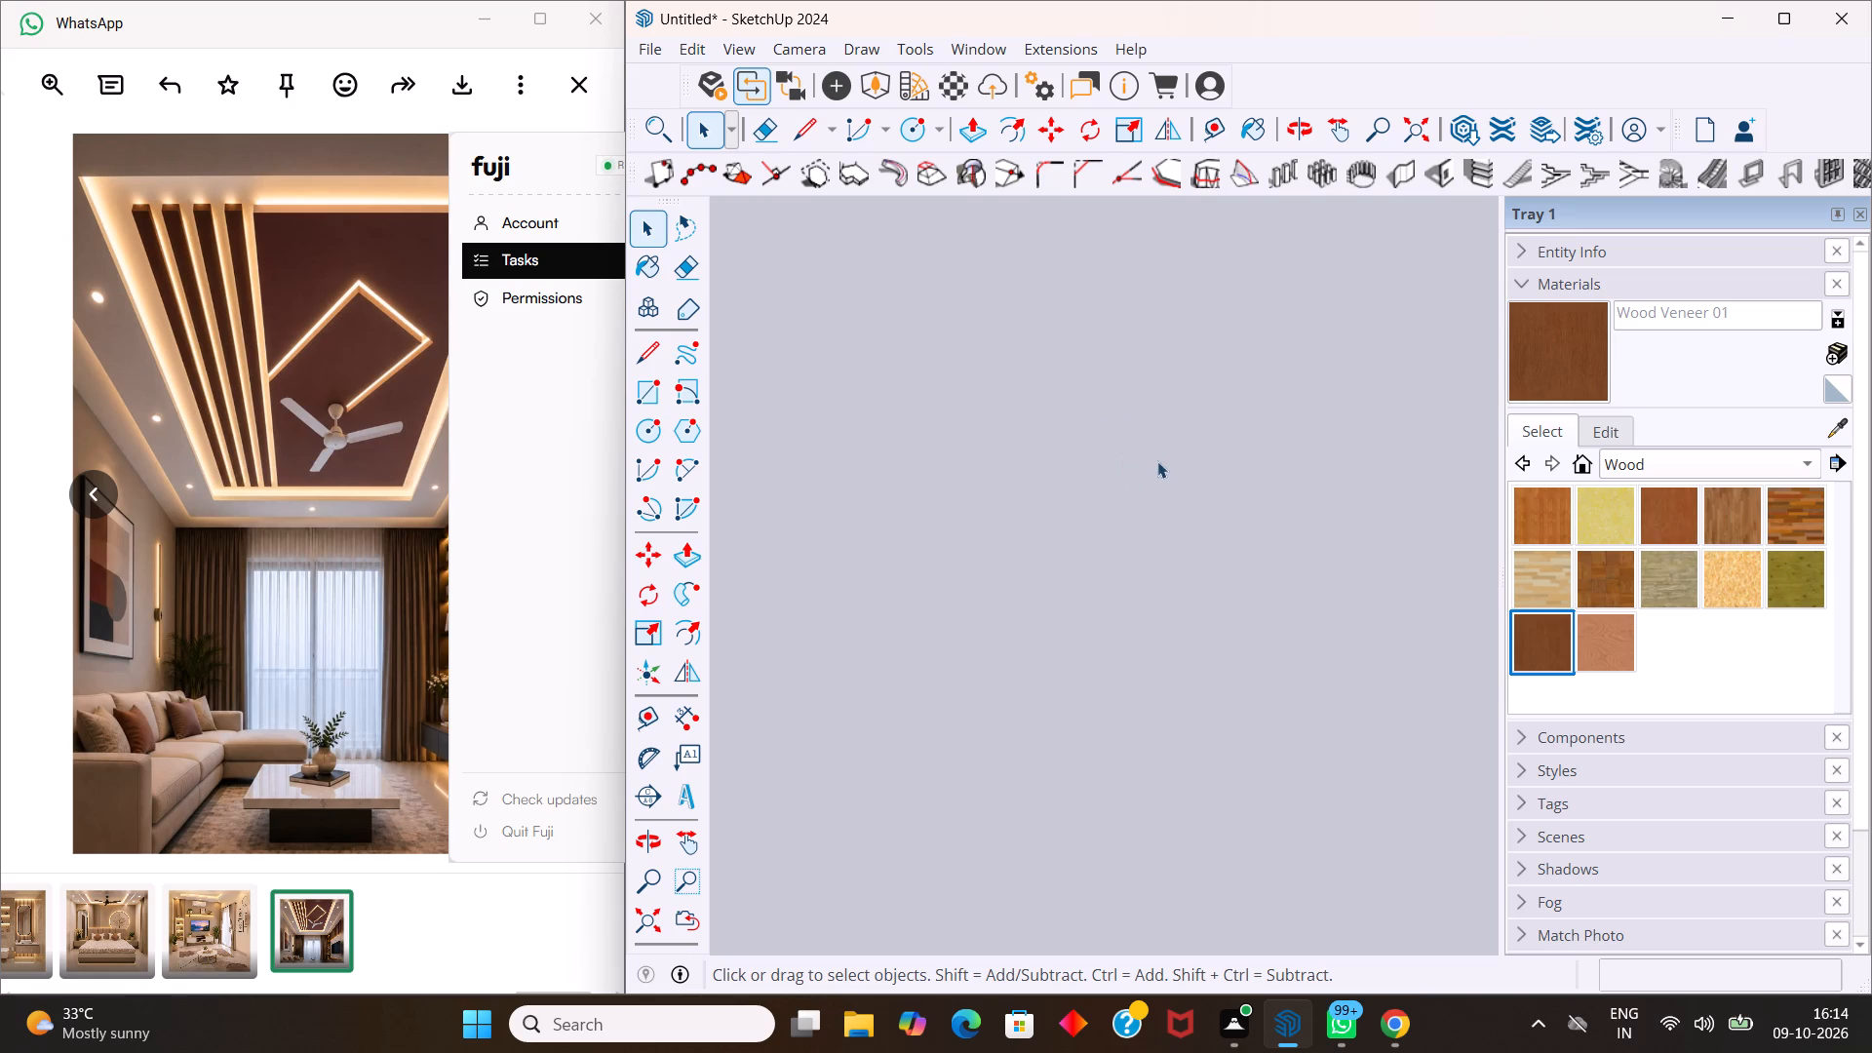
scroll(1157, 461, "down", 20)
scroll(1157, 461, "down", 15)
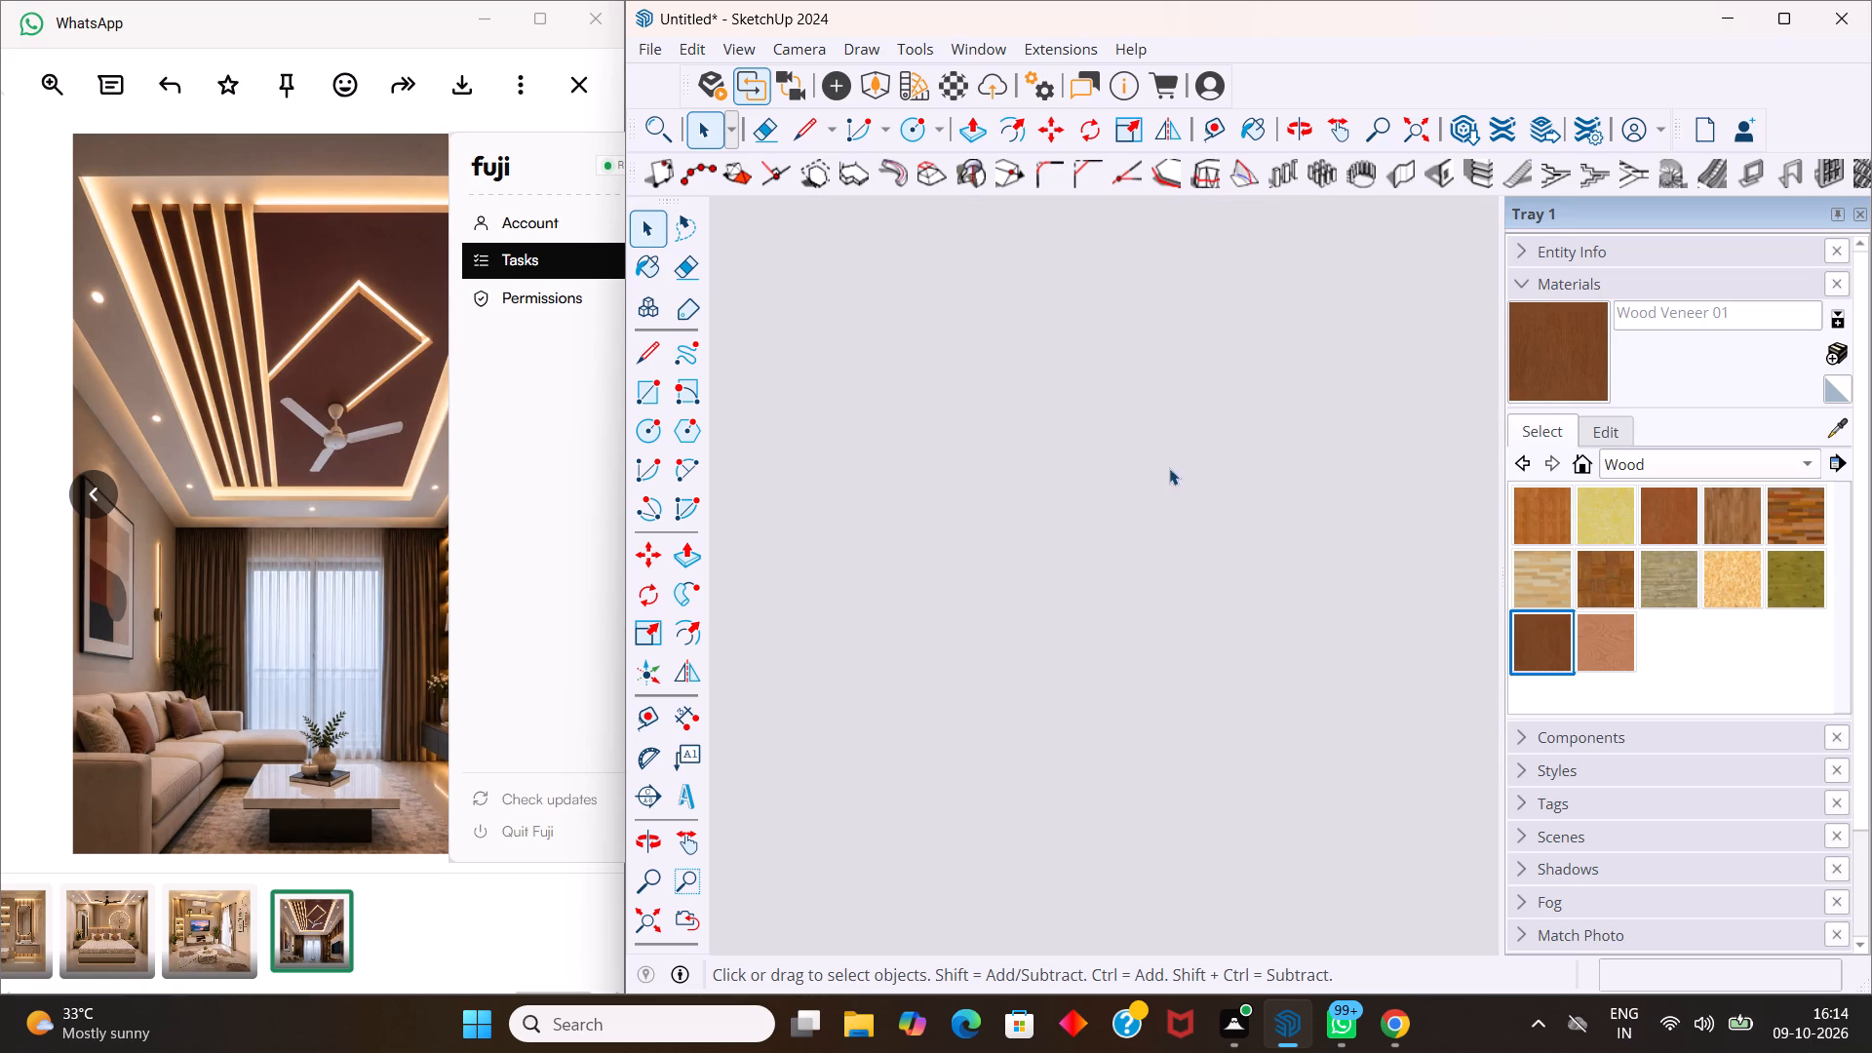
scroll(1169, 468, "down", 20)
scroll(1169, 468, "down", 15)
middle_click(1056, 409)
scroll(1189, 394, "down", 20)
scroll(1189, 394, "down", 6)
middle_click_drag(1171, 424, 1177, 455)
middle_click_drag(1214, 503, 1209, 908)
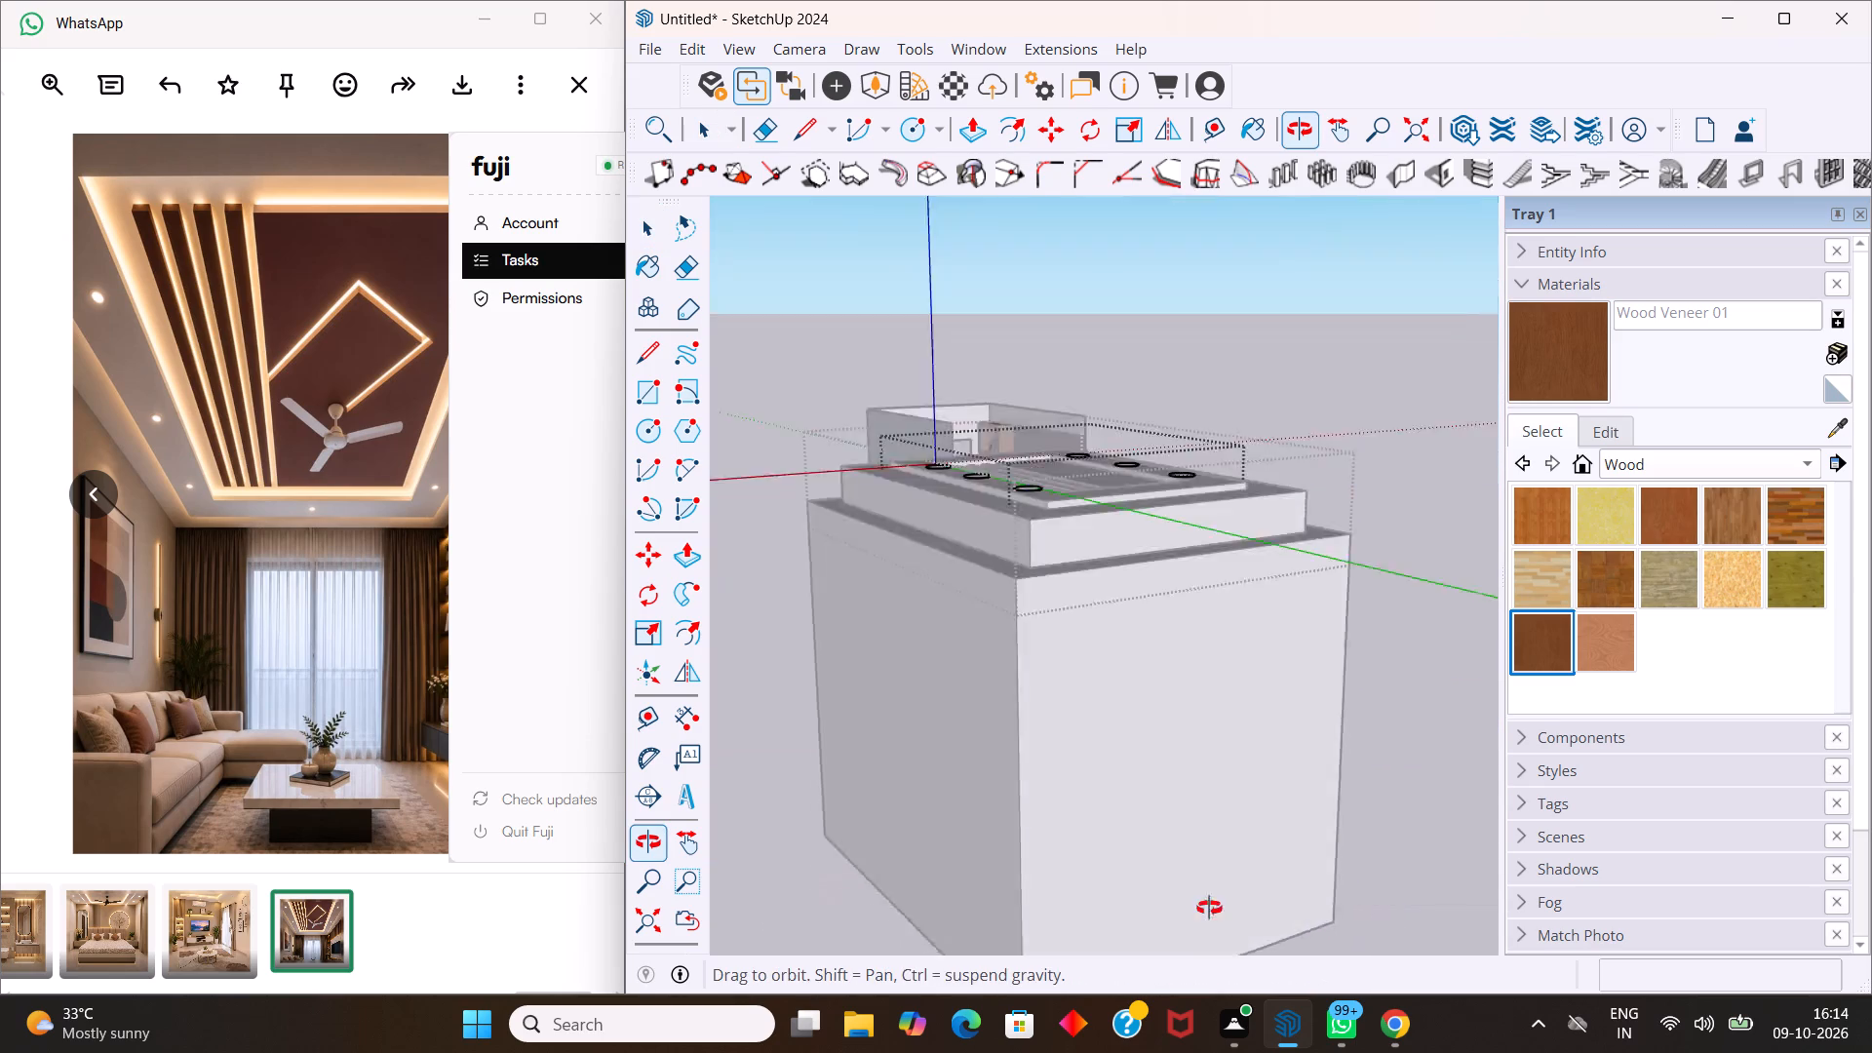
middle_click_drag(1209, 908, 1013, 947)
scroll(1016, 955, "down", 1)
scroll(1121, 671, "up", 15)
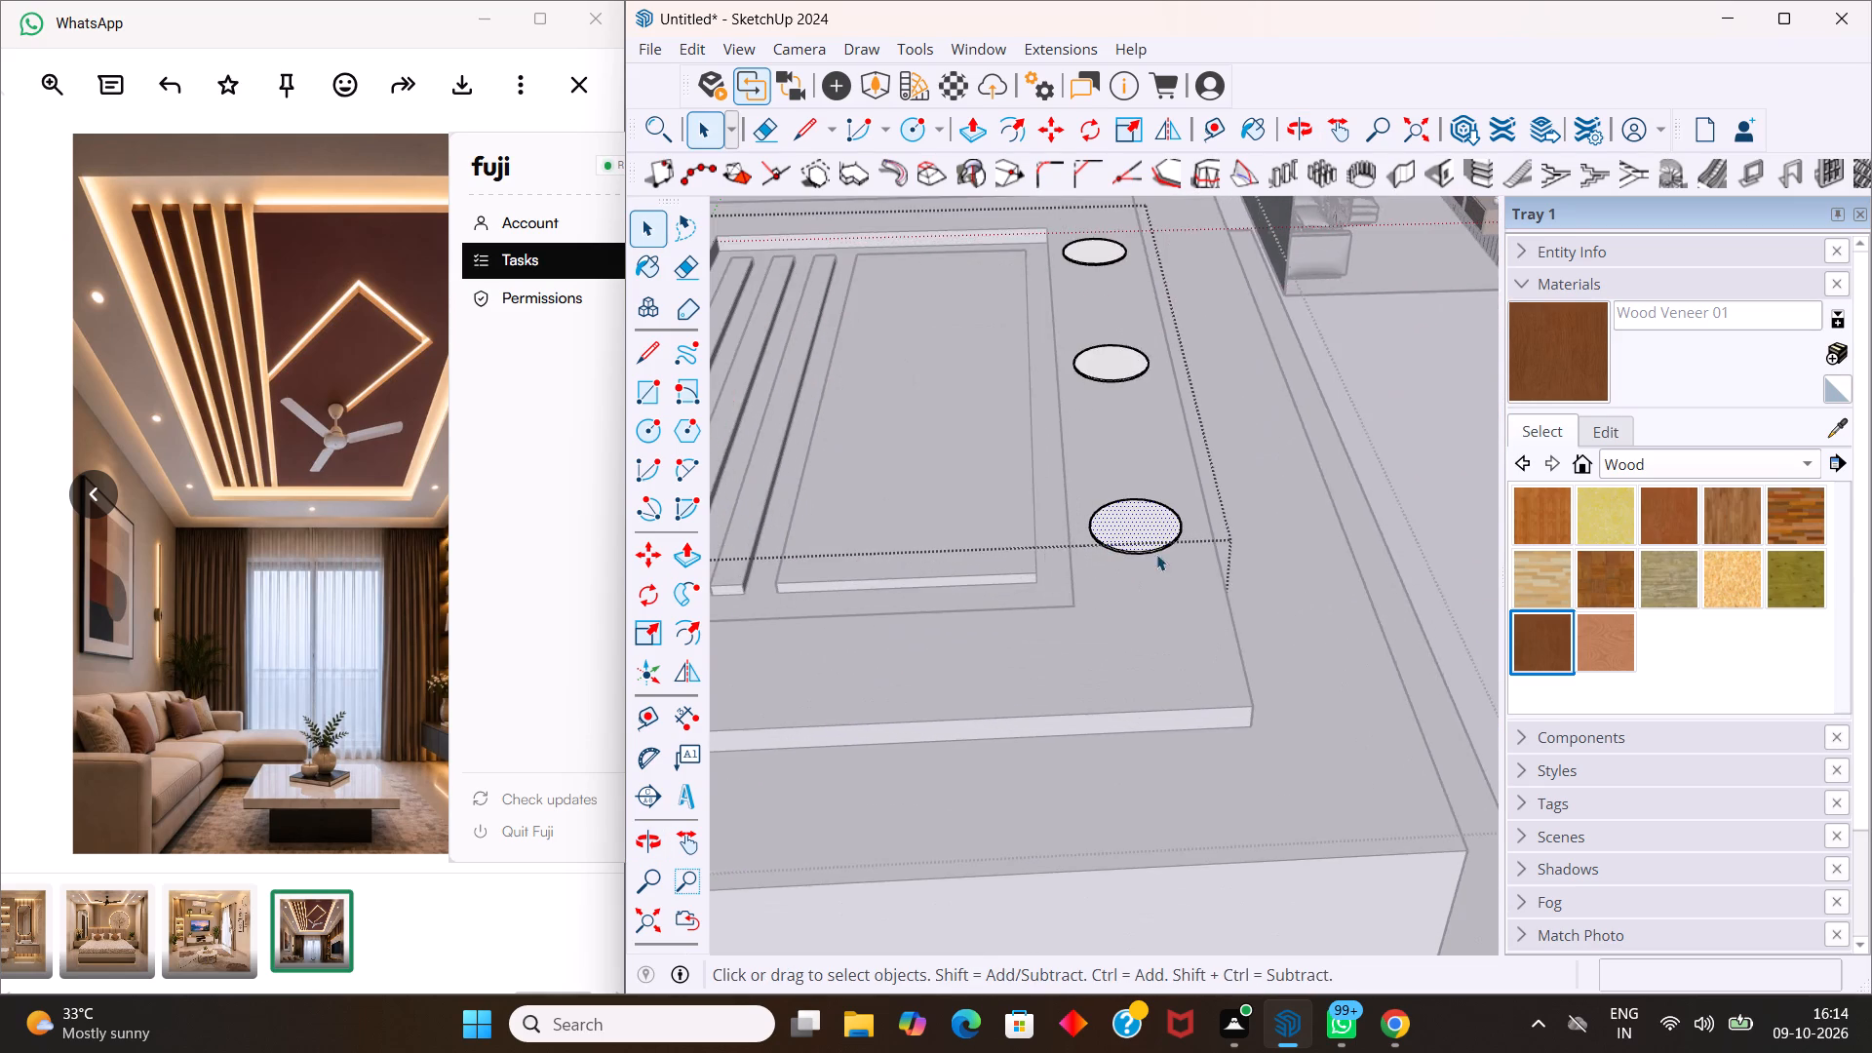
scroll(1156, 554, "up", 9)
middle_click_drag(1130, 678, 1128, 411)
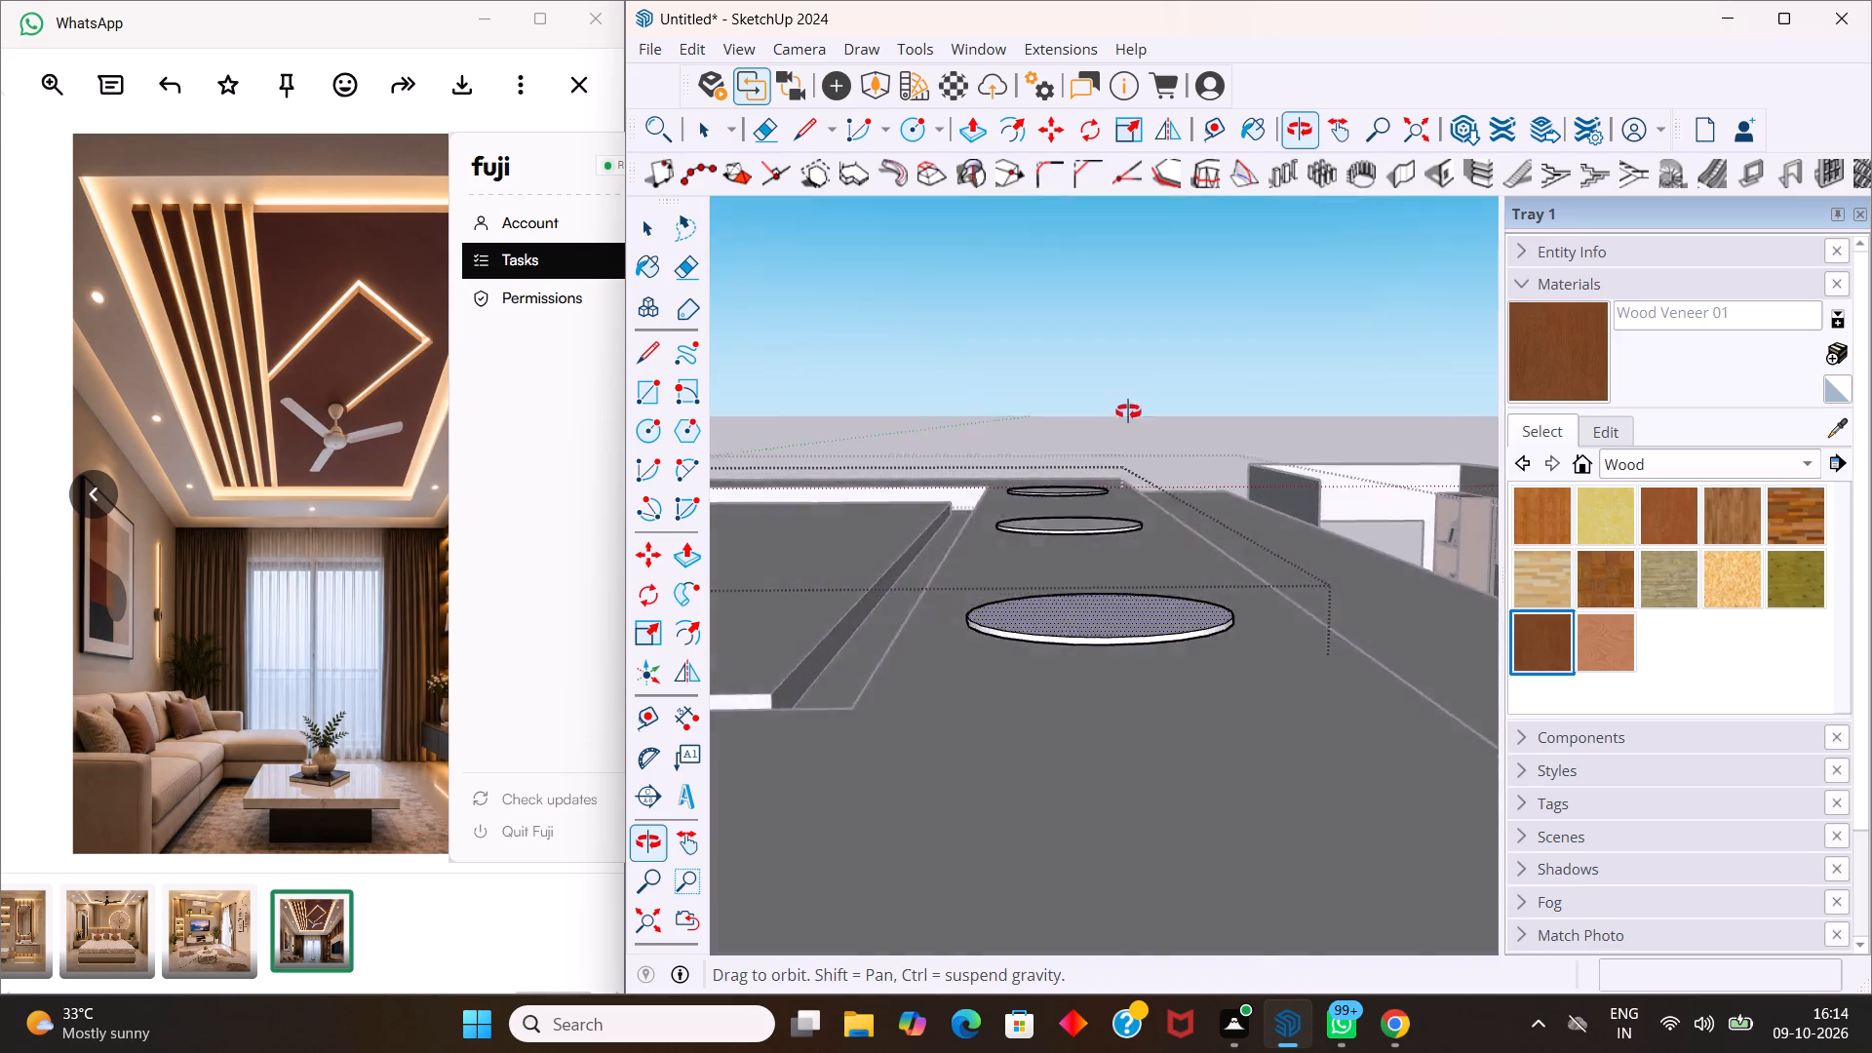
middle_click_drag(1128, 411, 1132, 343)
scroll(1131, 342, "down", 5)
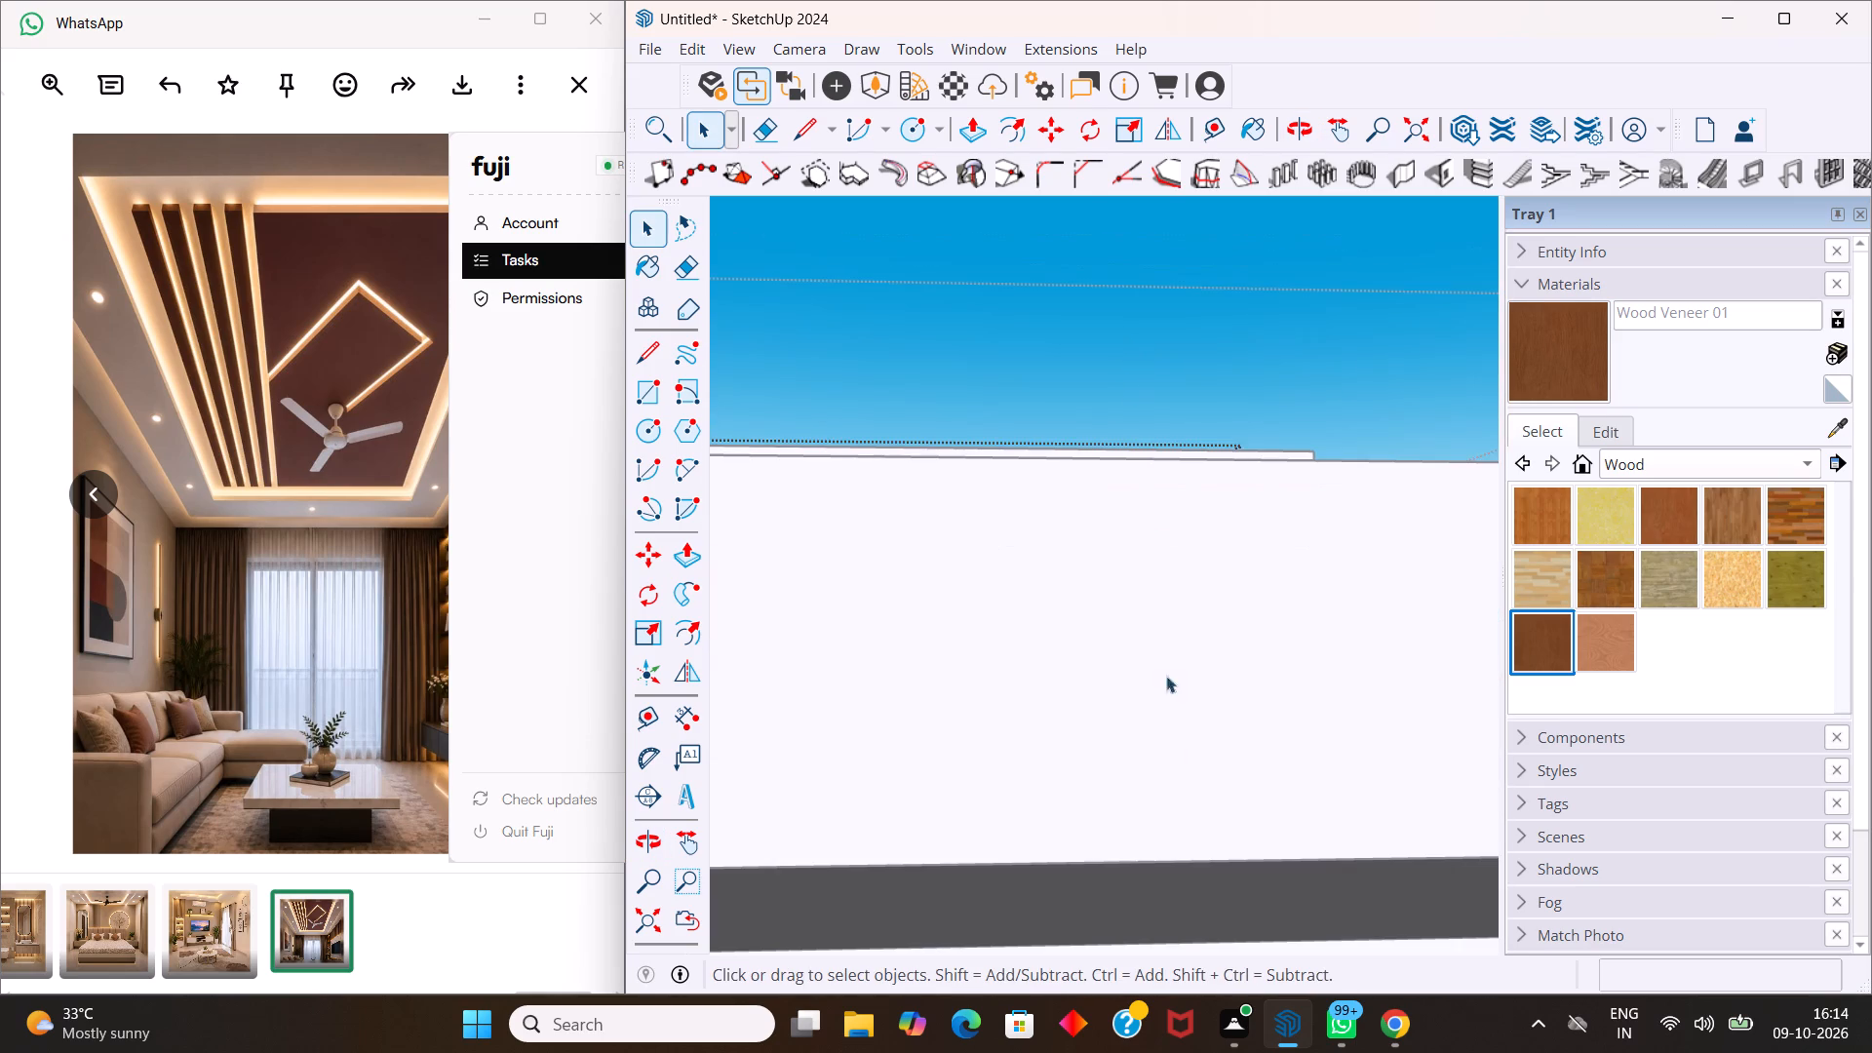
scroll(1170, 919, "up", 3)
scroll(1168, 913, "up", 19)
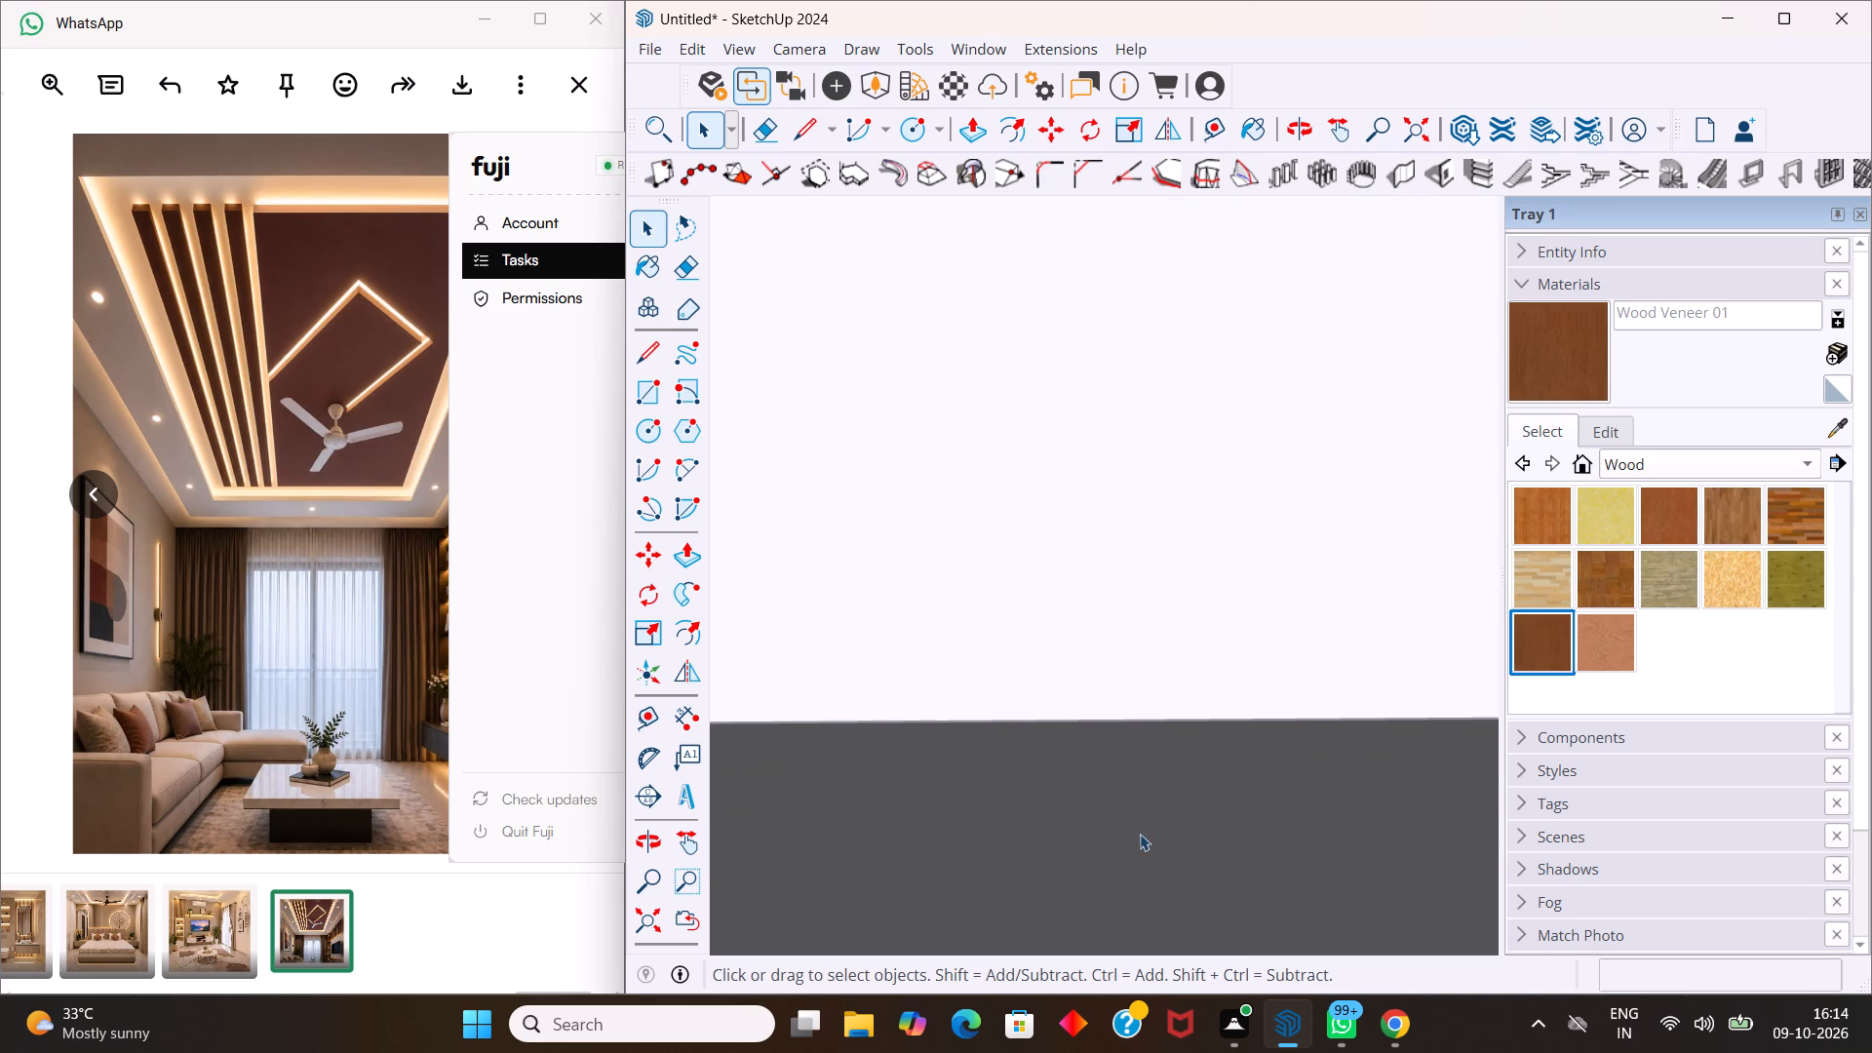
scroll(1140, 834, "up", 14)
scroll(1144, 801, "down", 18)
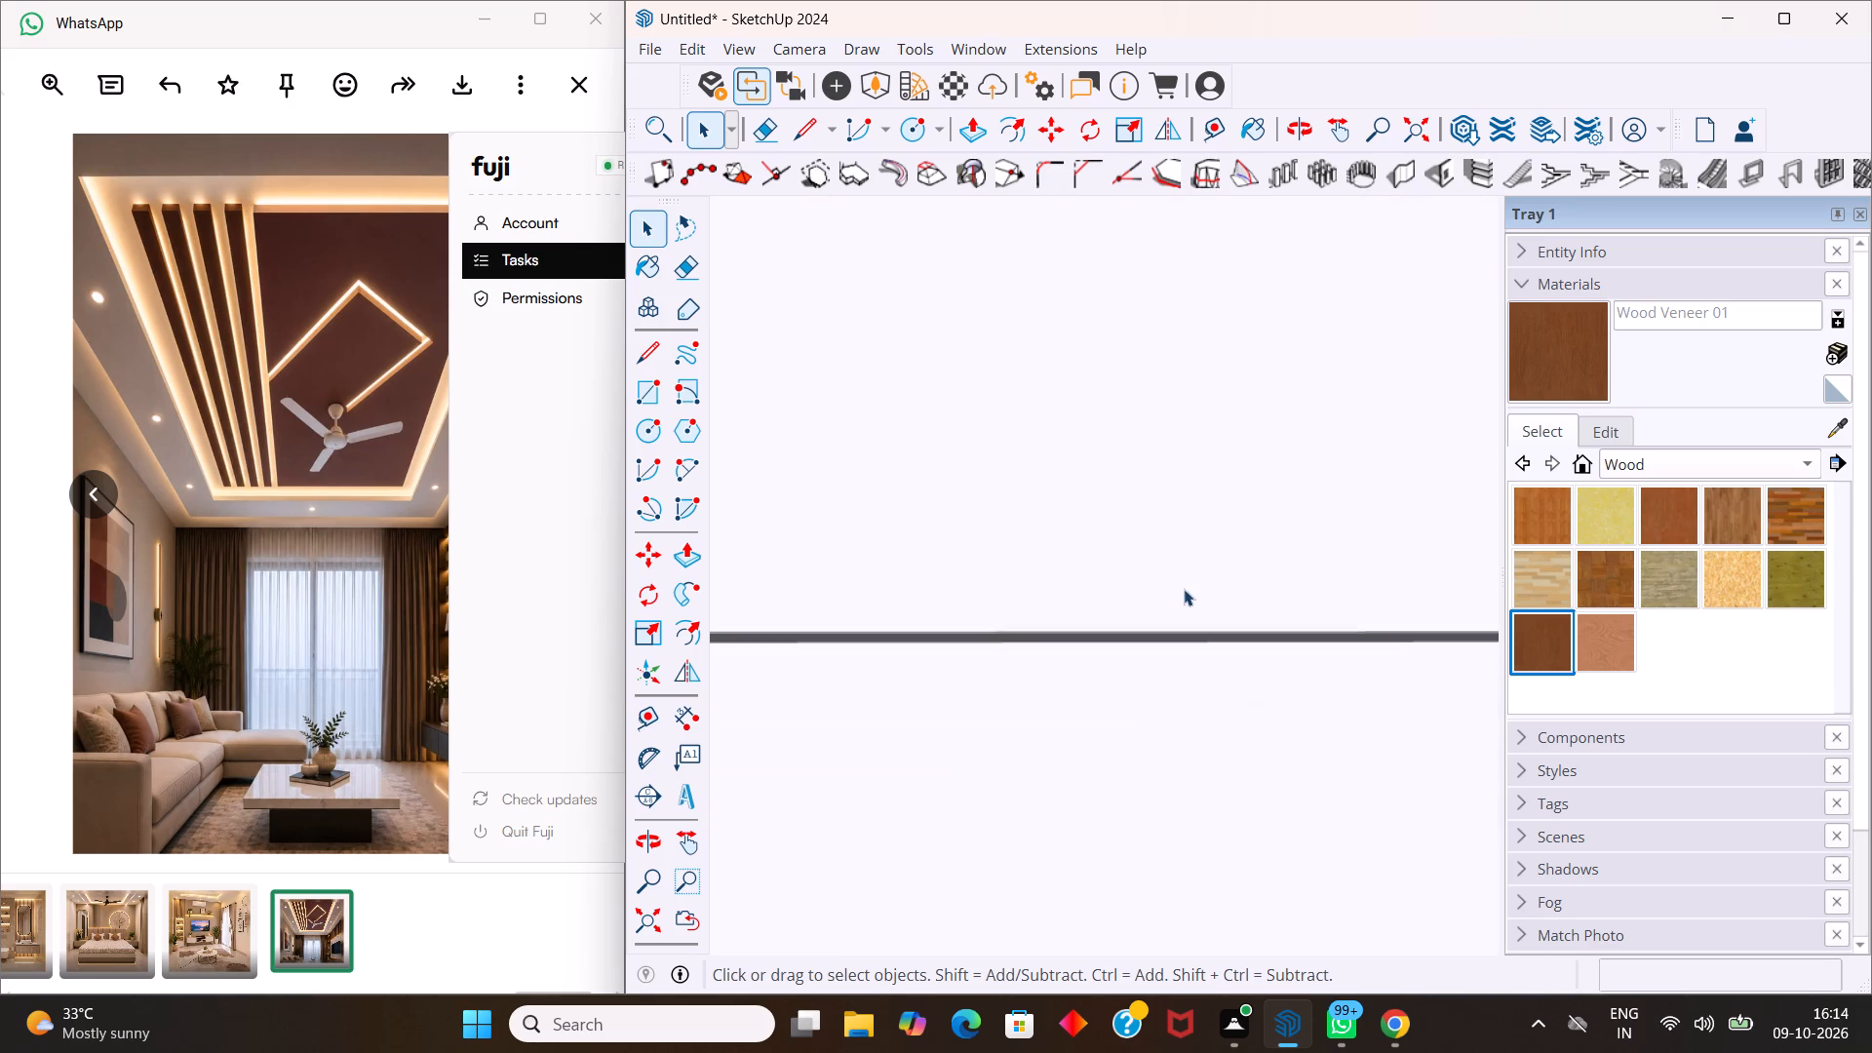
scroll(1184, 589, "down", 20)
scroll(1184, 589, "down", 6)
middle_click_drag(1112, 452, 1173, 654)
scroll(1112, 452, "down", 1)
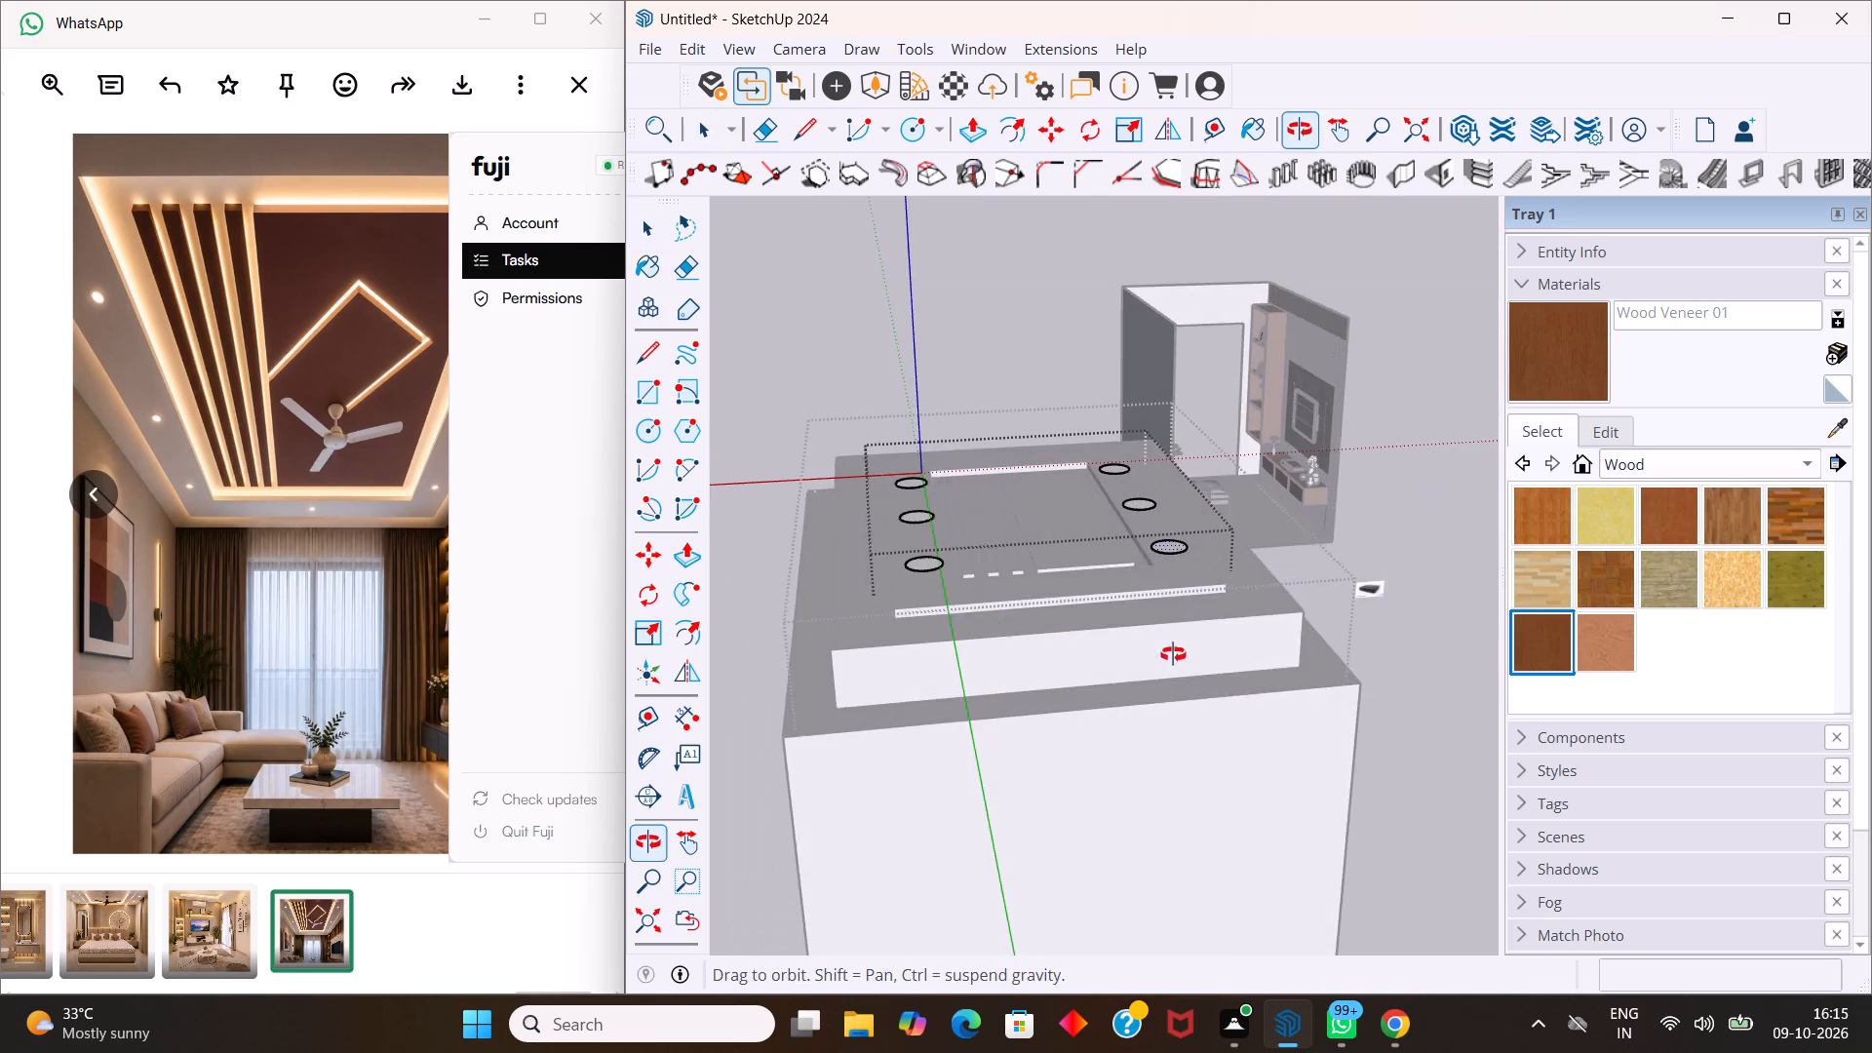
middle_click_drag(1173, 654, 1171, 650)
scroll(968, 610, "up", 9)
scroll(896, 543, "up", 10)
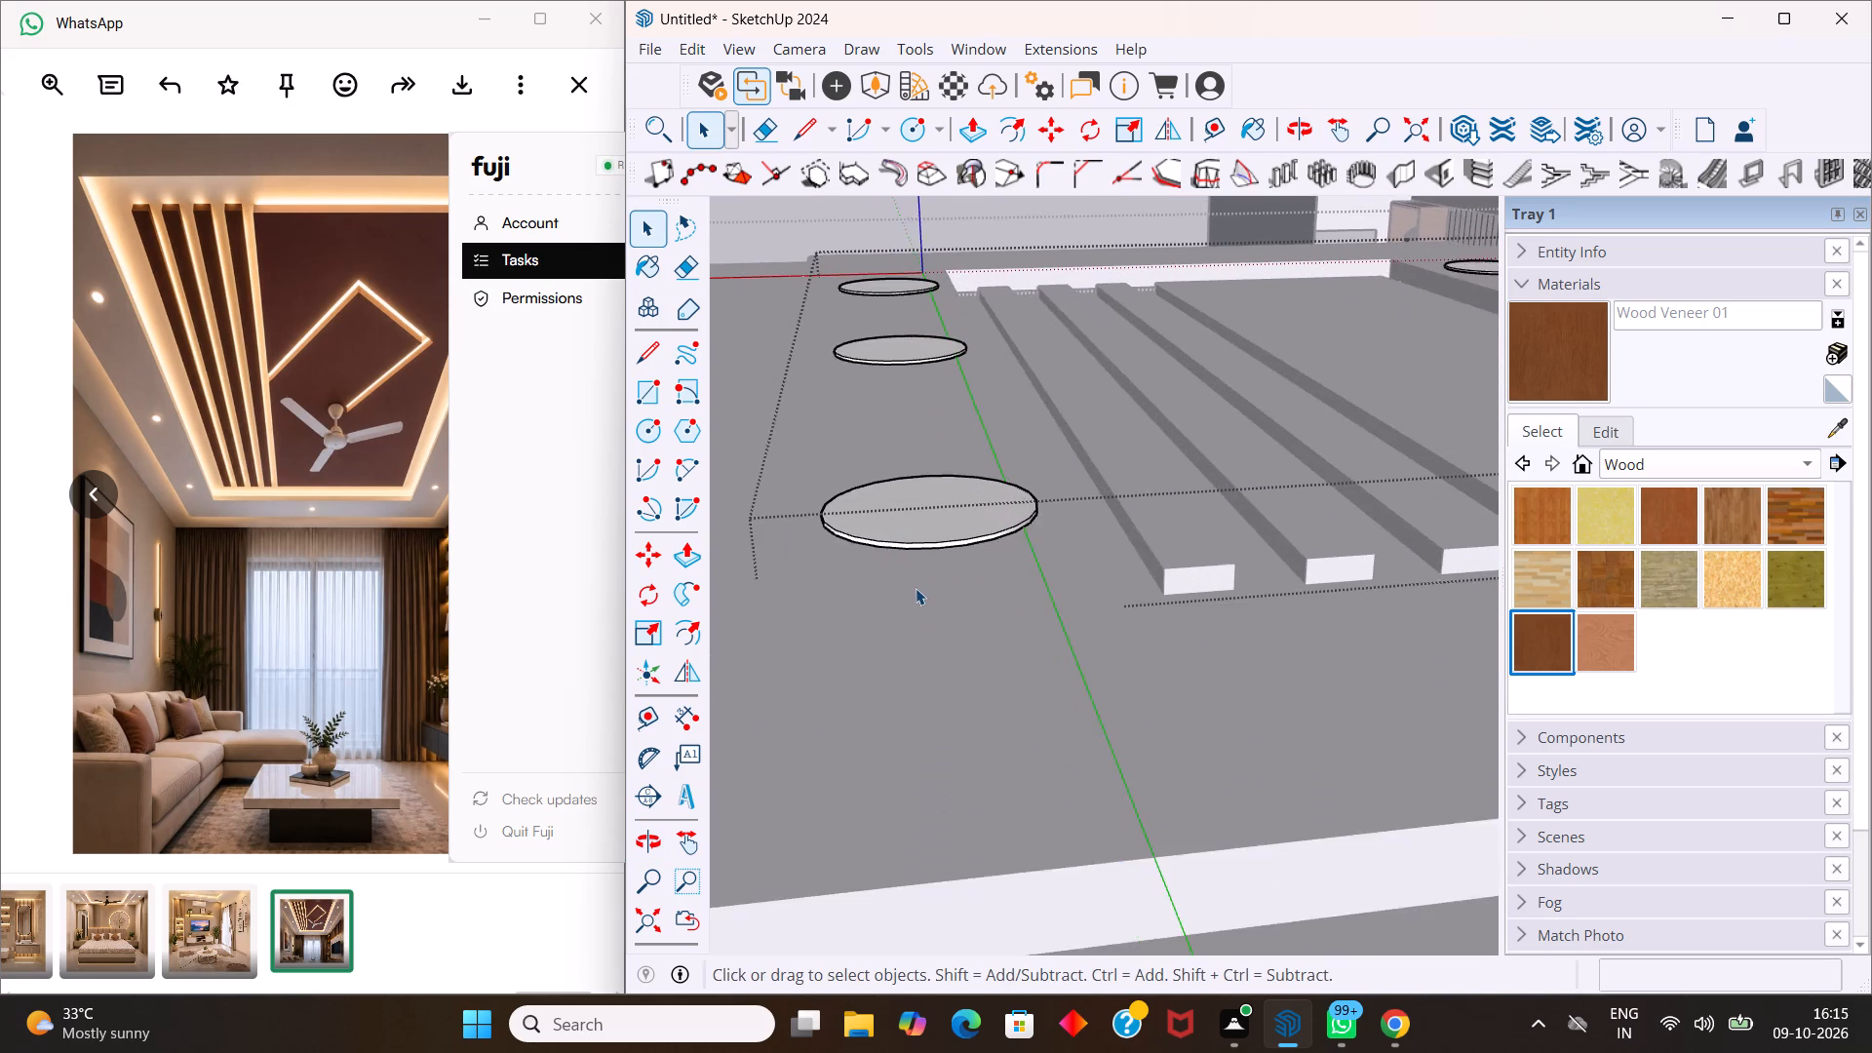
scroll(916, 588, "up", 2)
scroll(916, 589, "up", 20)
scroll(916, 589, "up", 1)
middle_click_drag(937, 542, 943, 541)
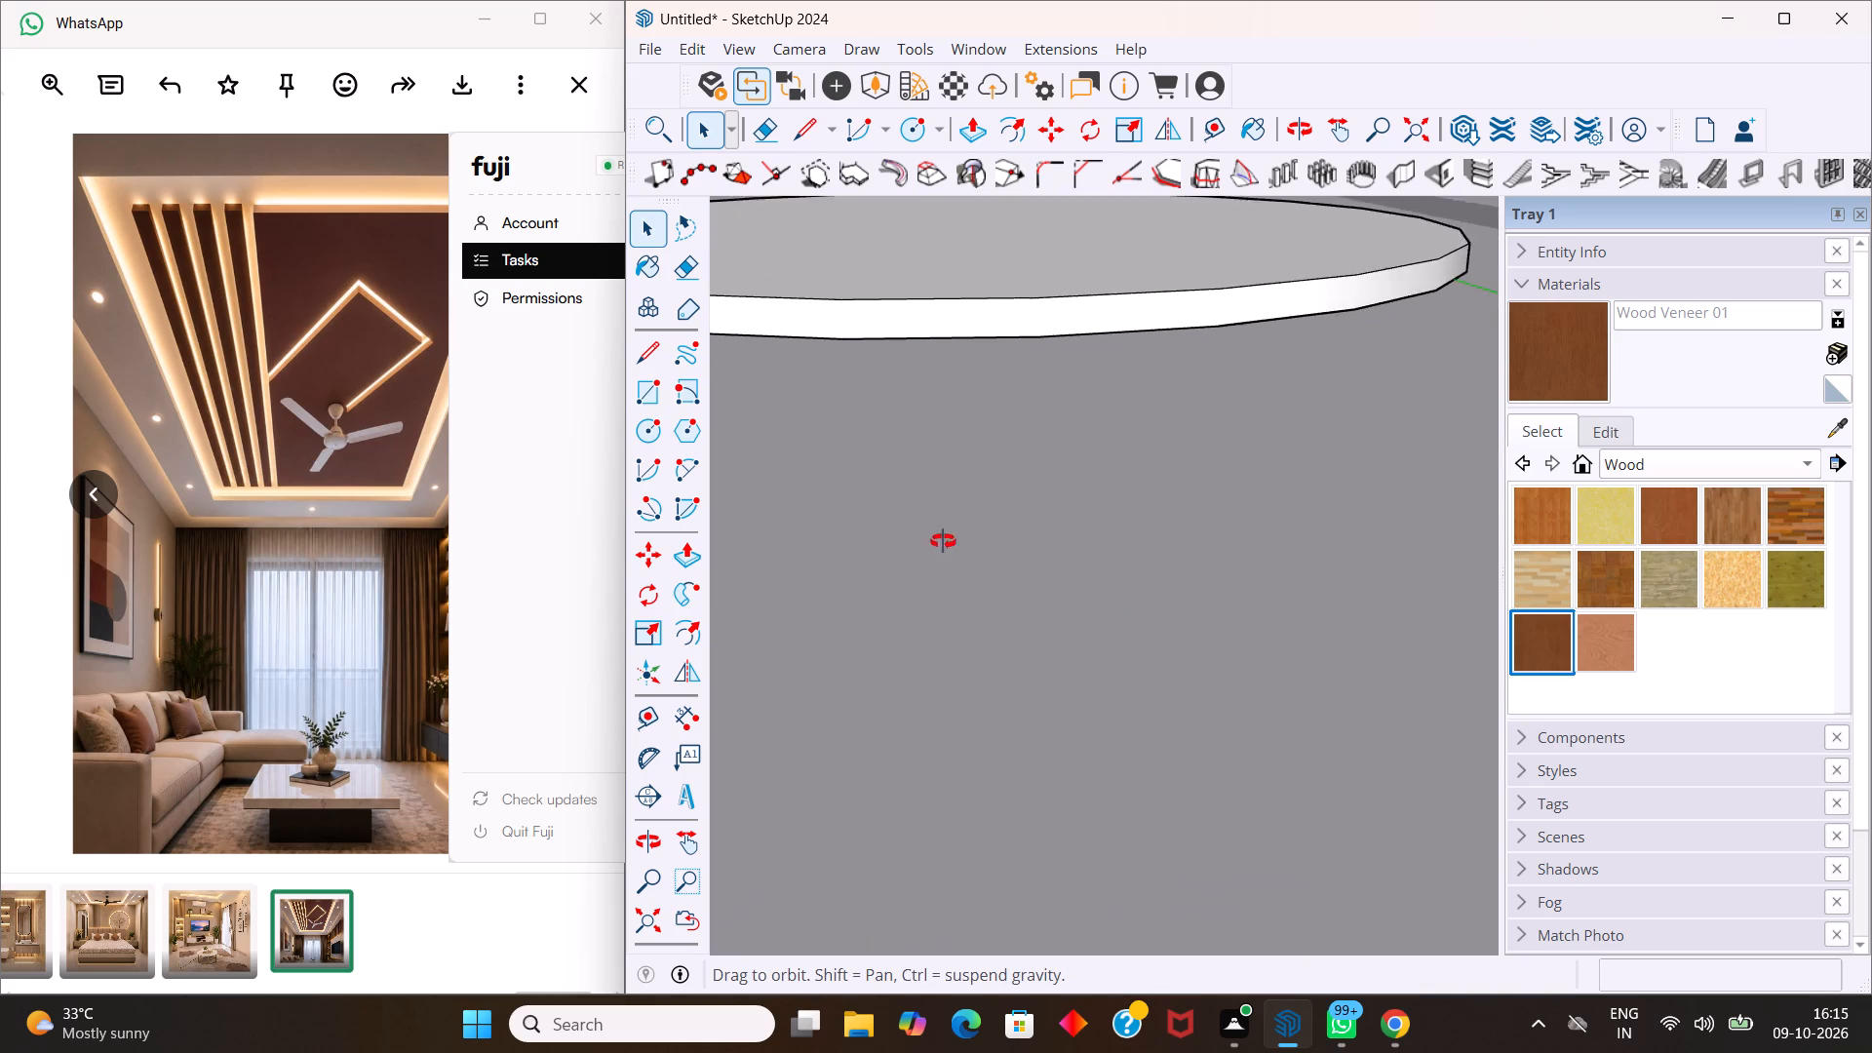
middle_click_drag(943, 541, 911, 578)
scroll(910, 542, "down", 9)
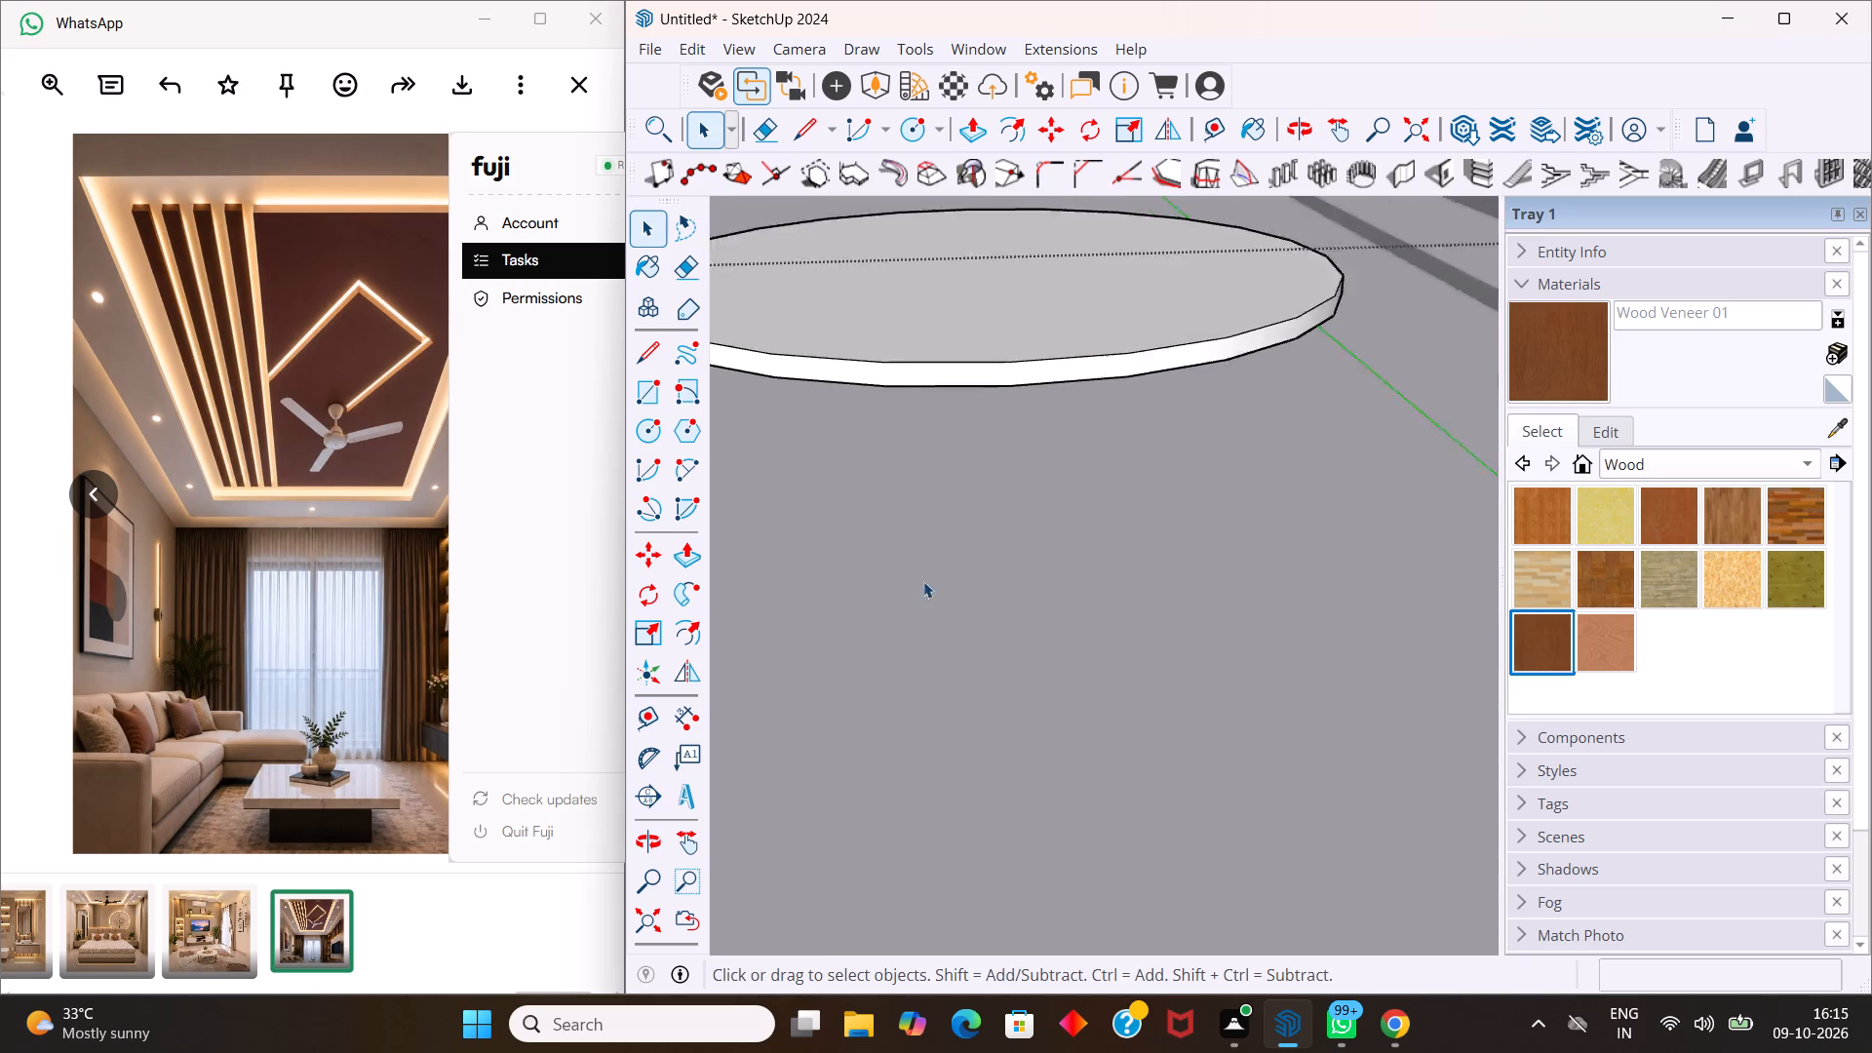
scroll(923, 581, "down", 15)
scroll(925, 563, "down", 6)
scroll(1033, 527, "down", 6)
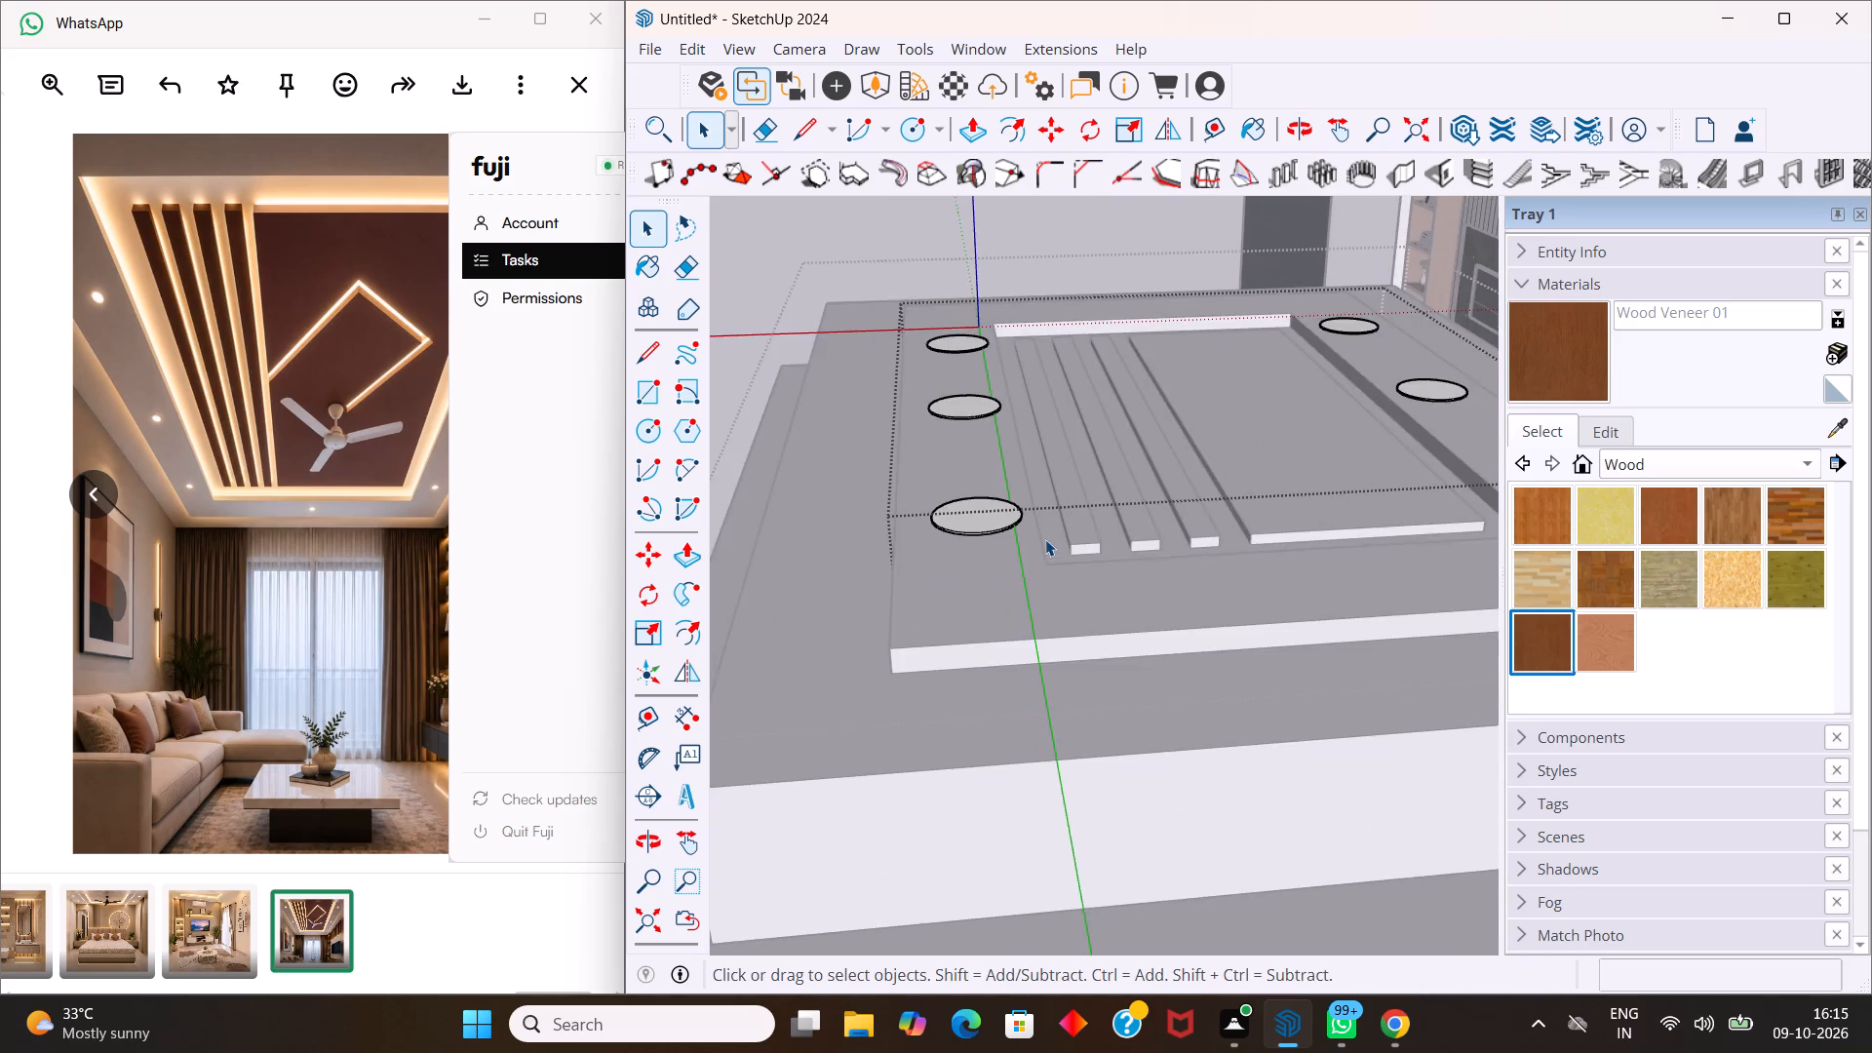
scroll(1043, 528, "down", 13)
Select the whole end disc with its faces and edges and copy it about 2' 11 3/16" onto the short border between the two rows.
scroll(1294, 509, "up", 10)
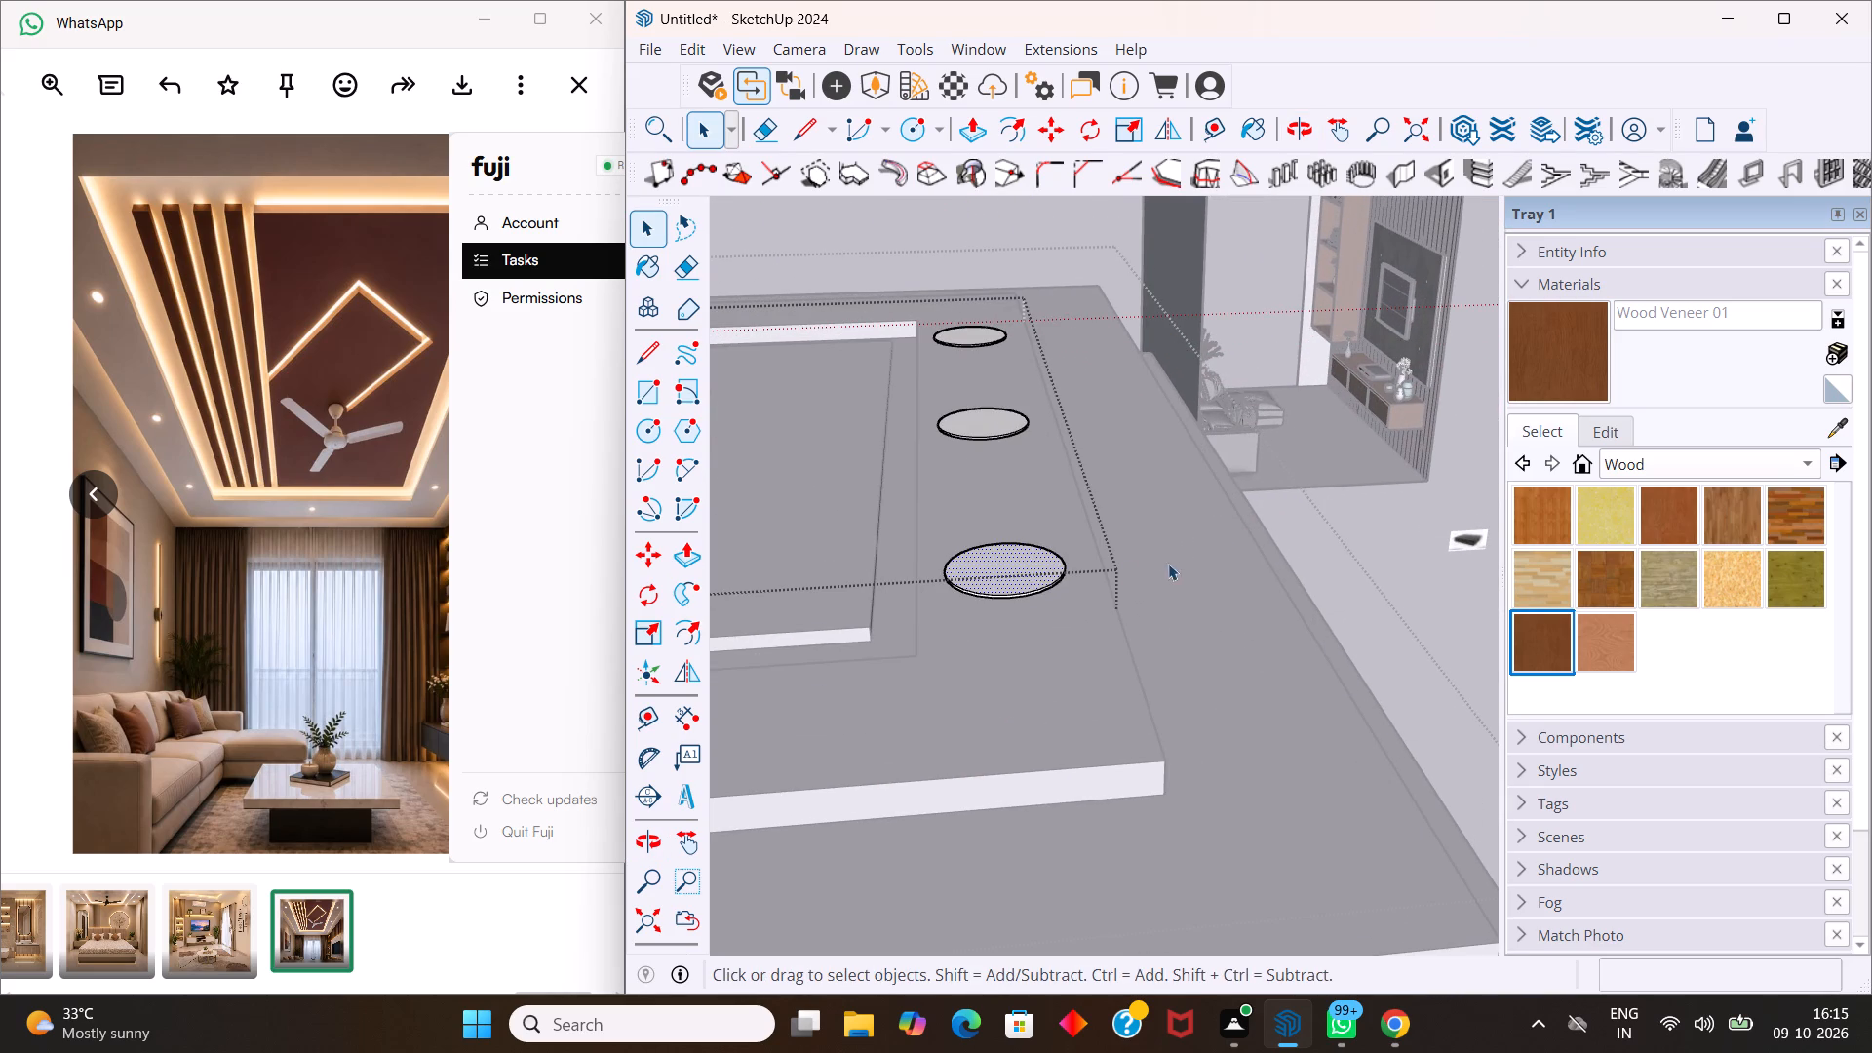
scroll(1023, 579, "up", 14)
left_click(1032, 546)
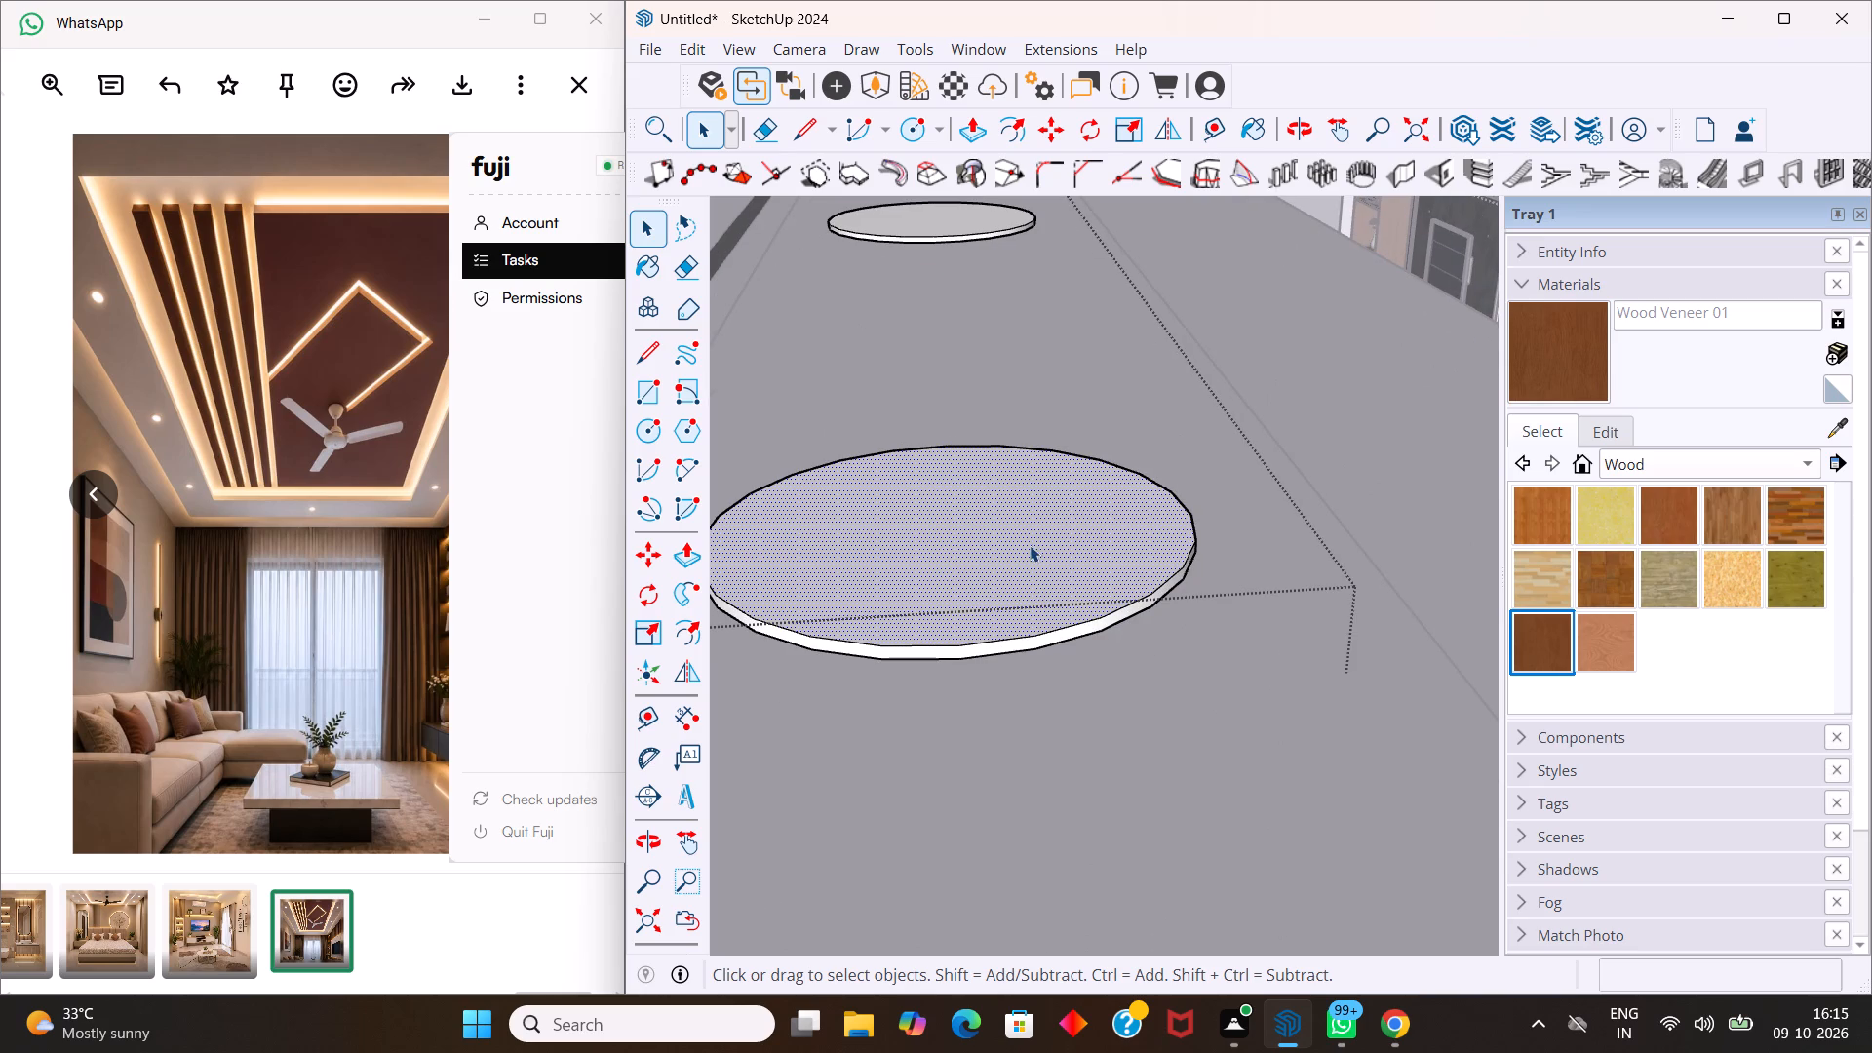
scroll(994, 557, "up", 2)
left_click(994, 555)
left_click(994, 560)
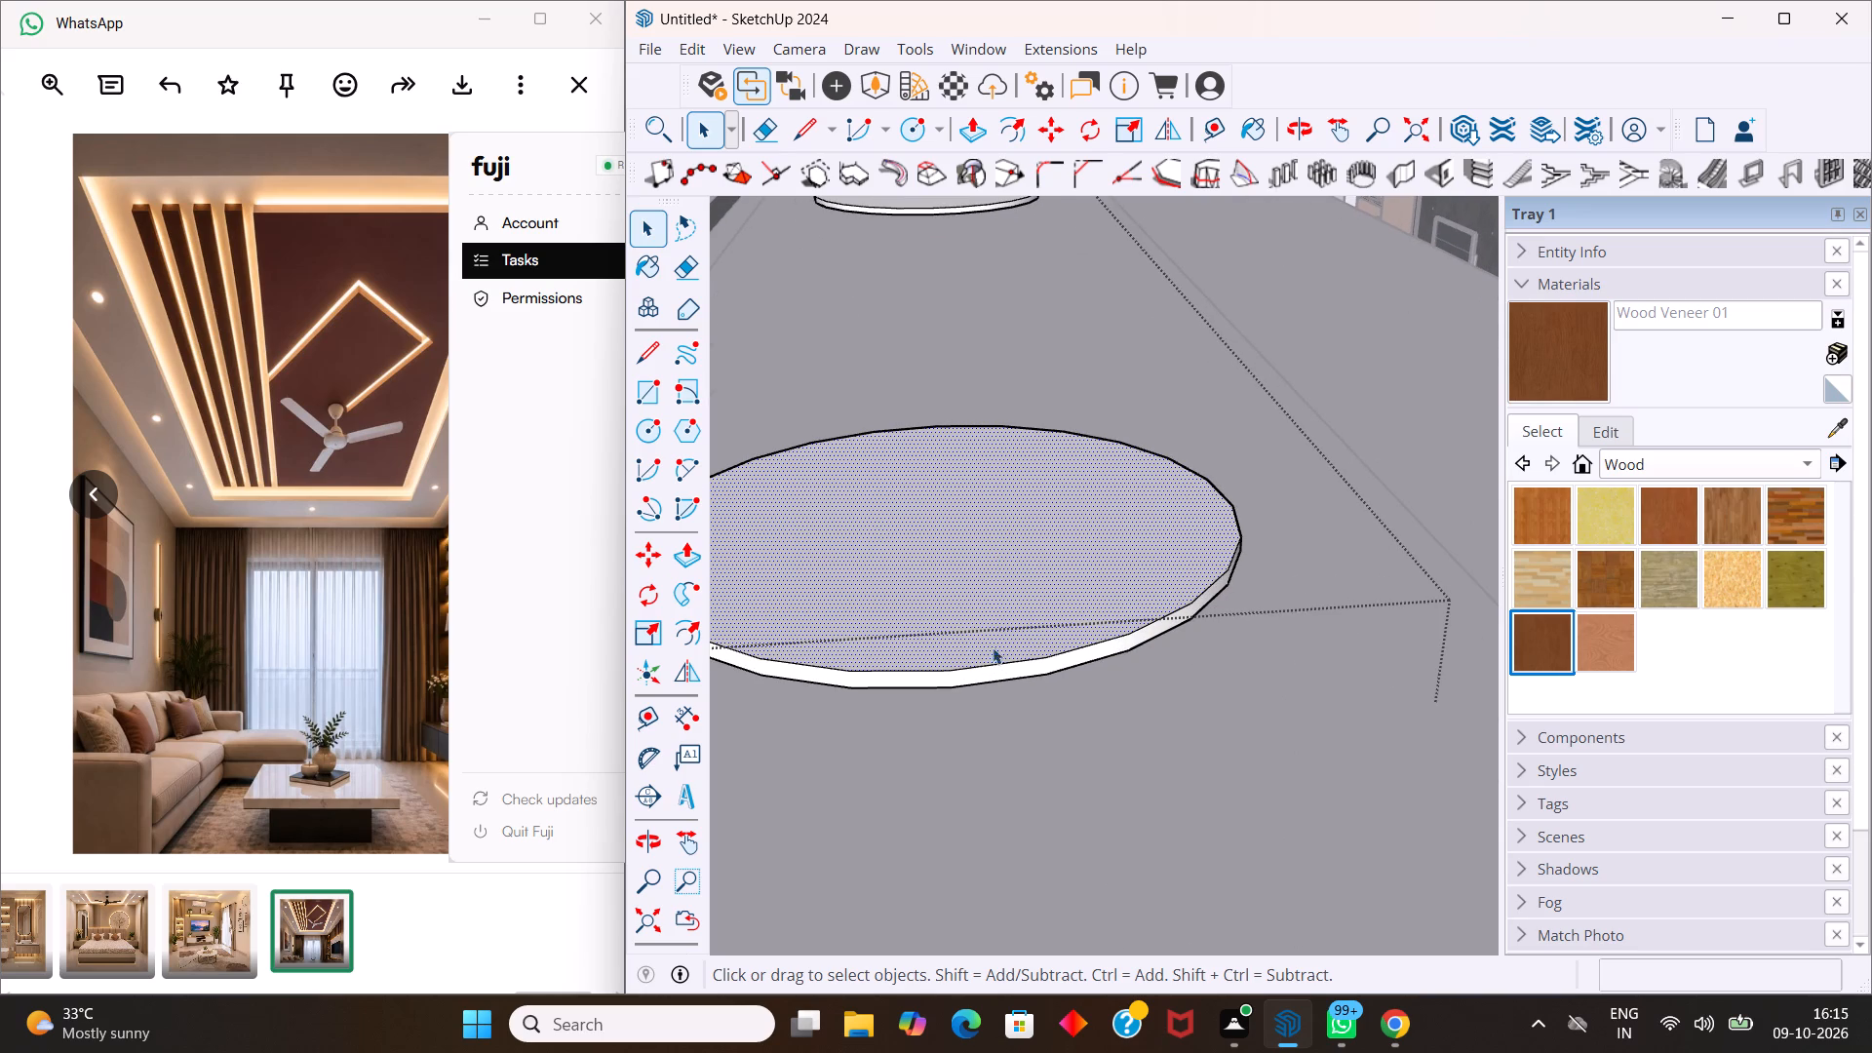
left_click(990, 665, "ctrl")
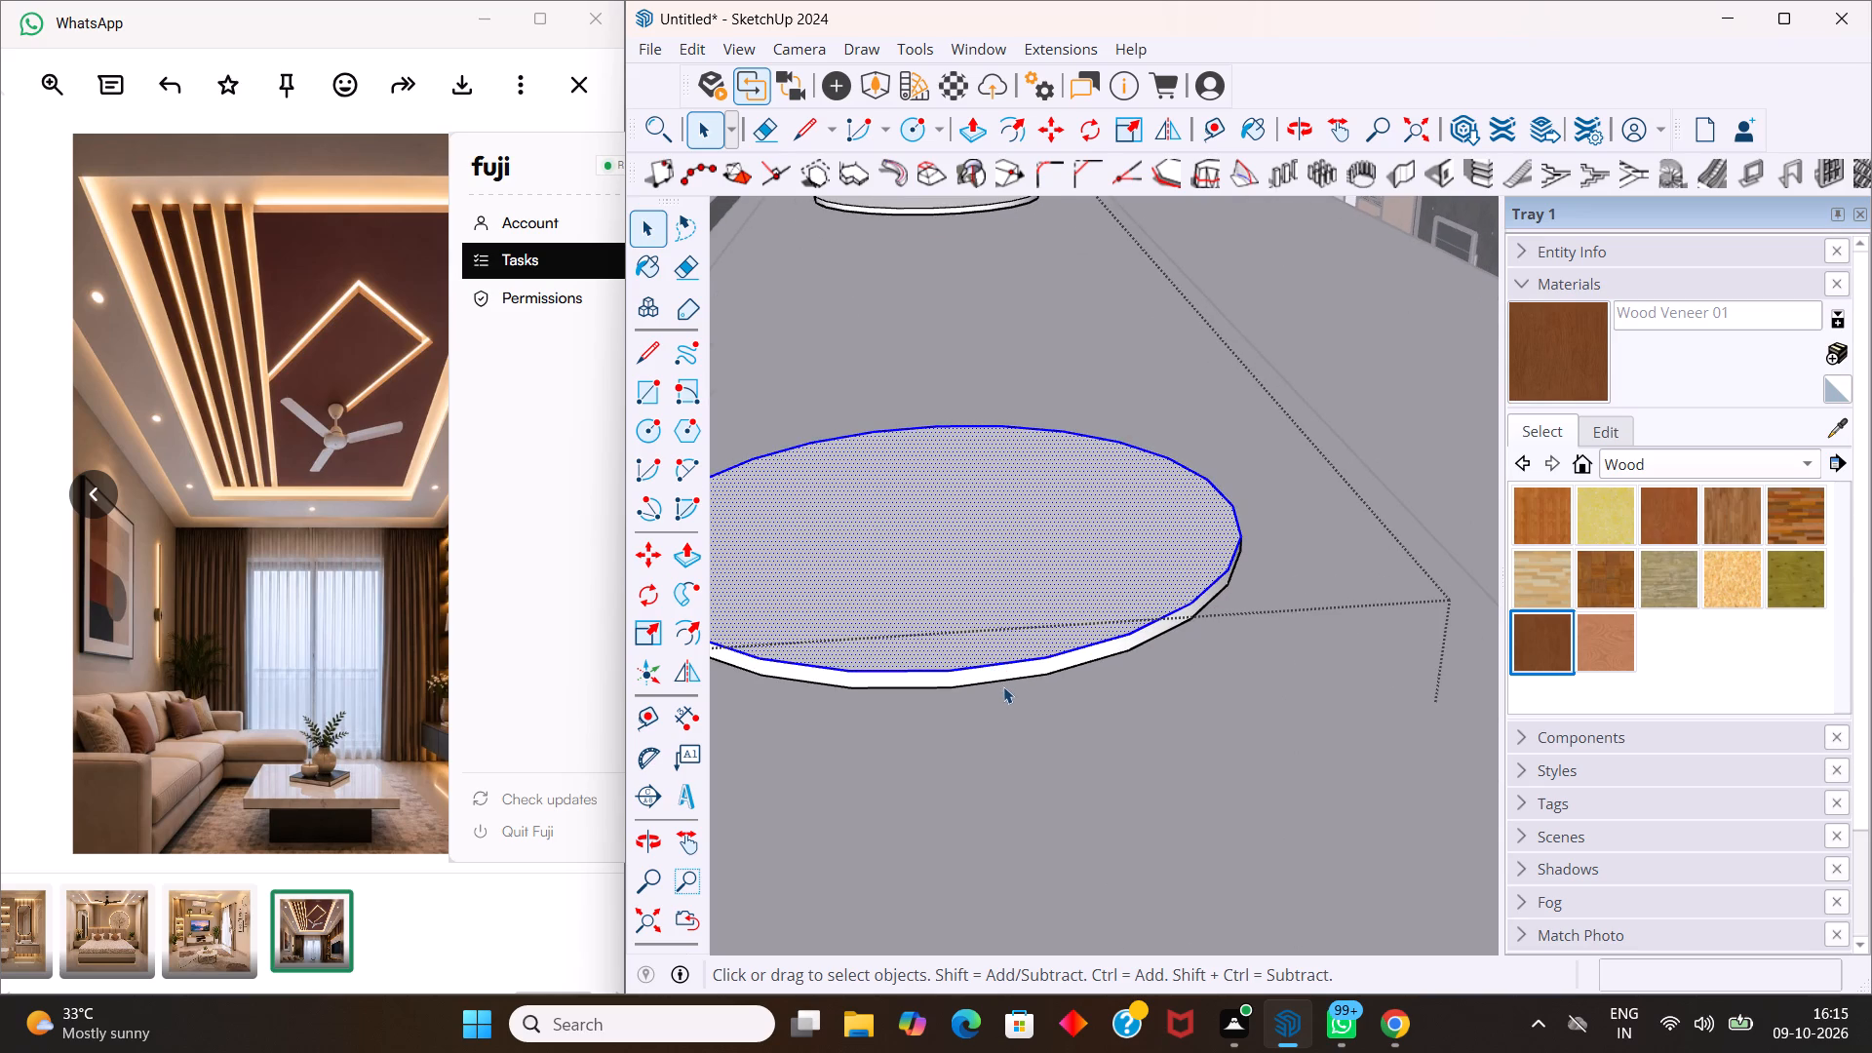
left_click(1004, 682)
left_click(1003, 665, "ctrl")
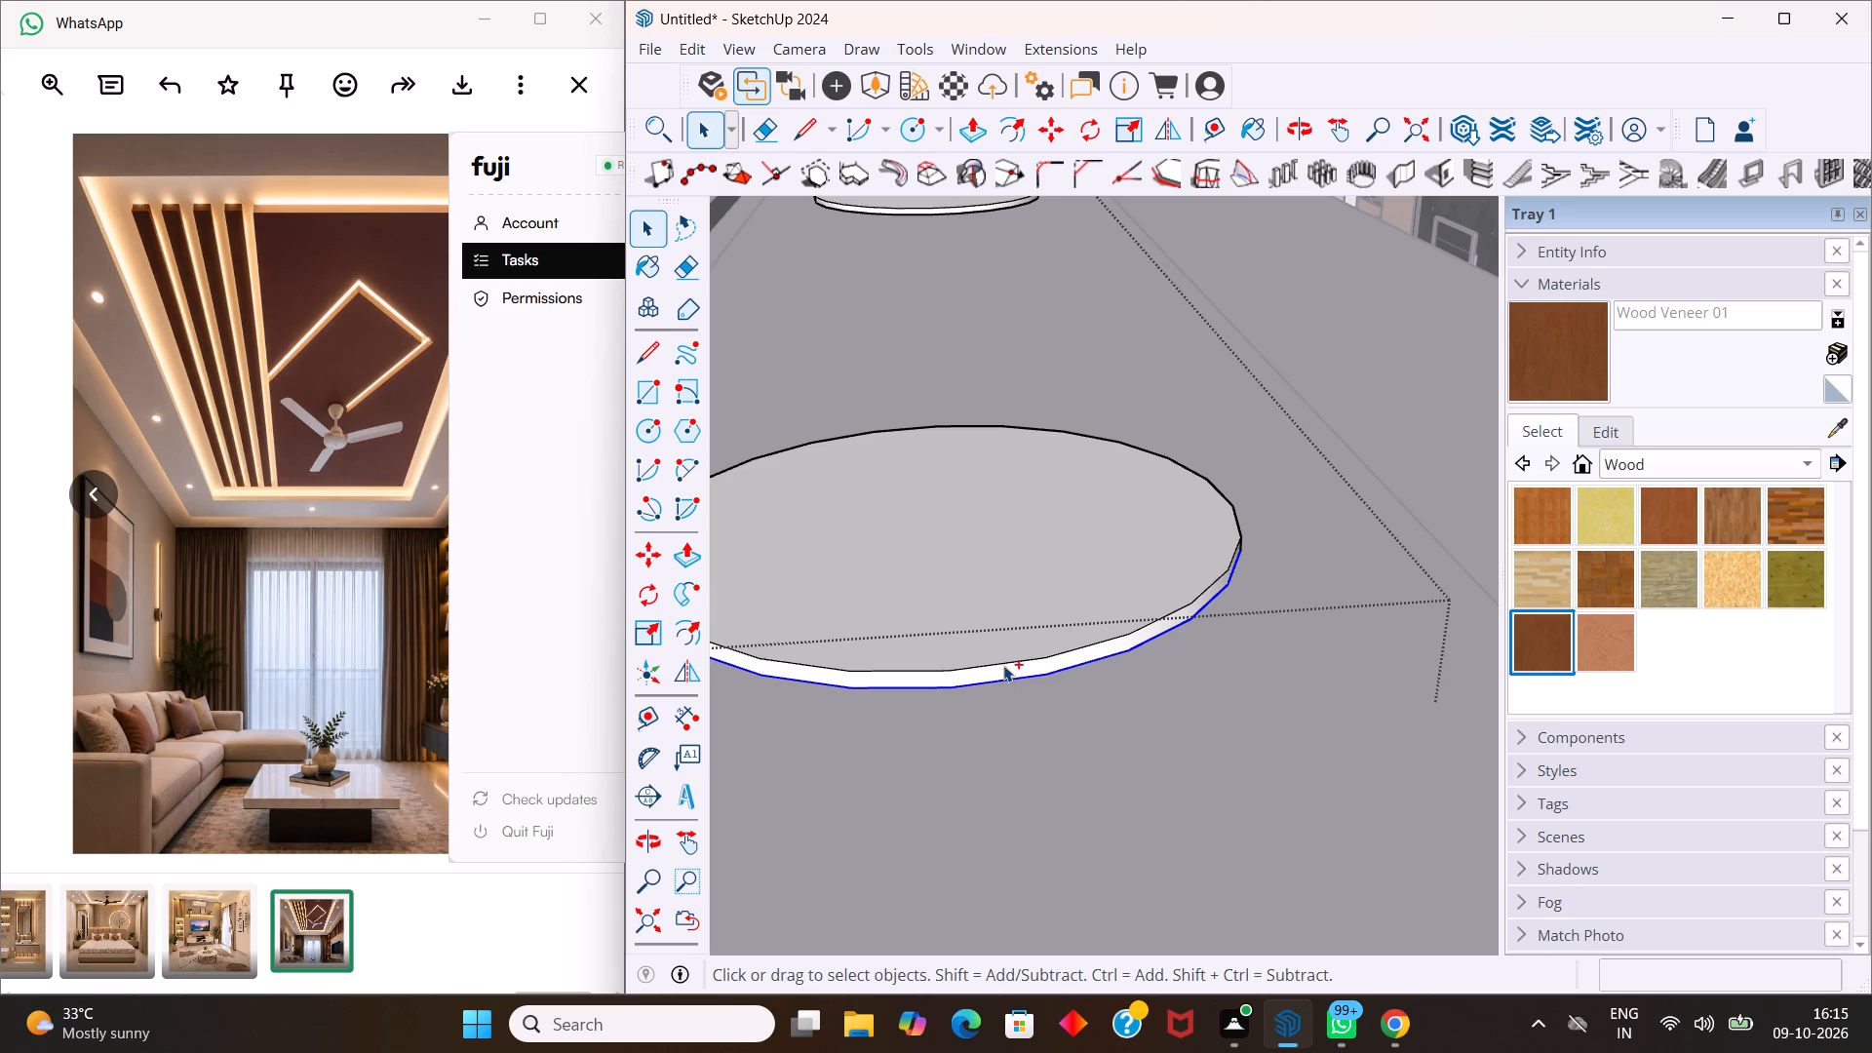
left_click(1004, 634, "ctrl")
left_click(1010, 674, "ctrl")
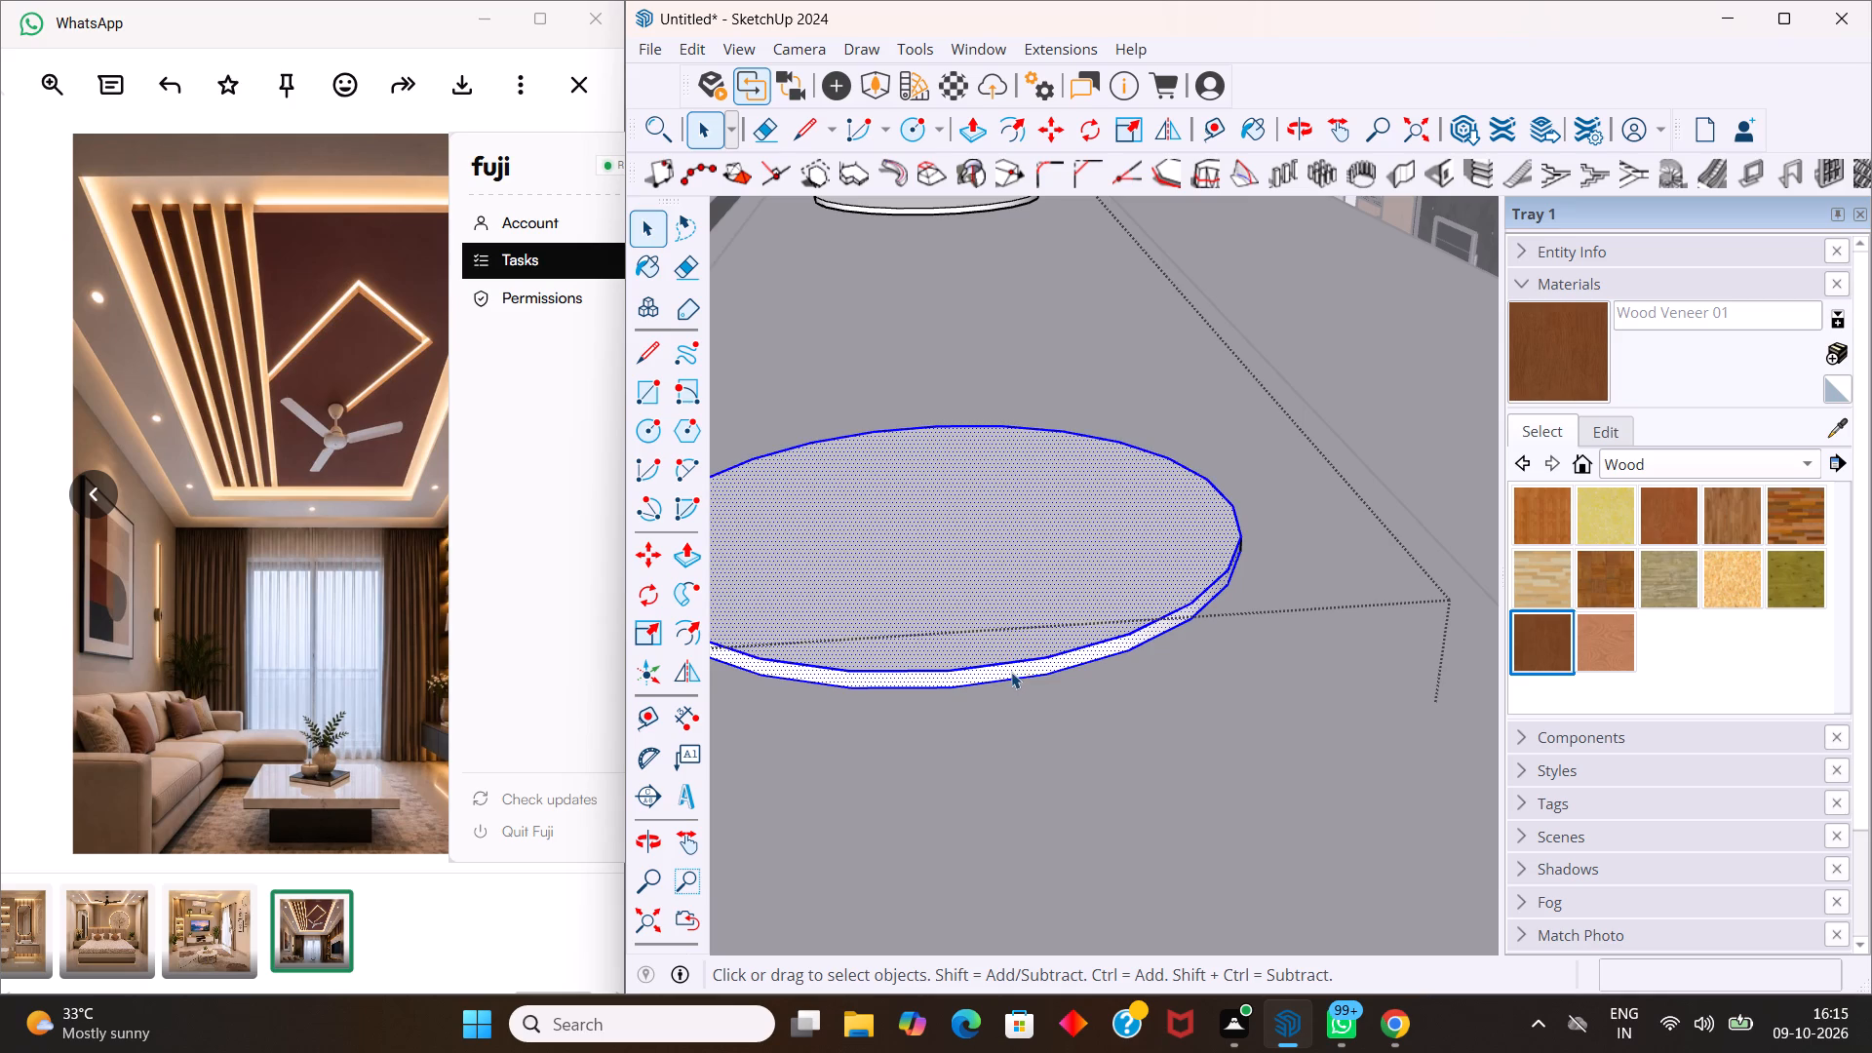
key("m")
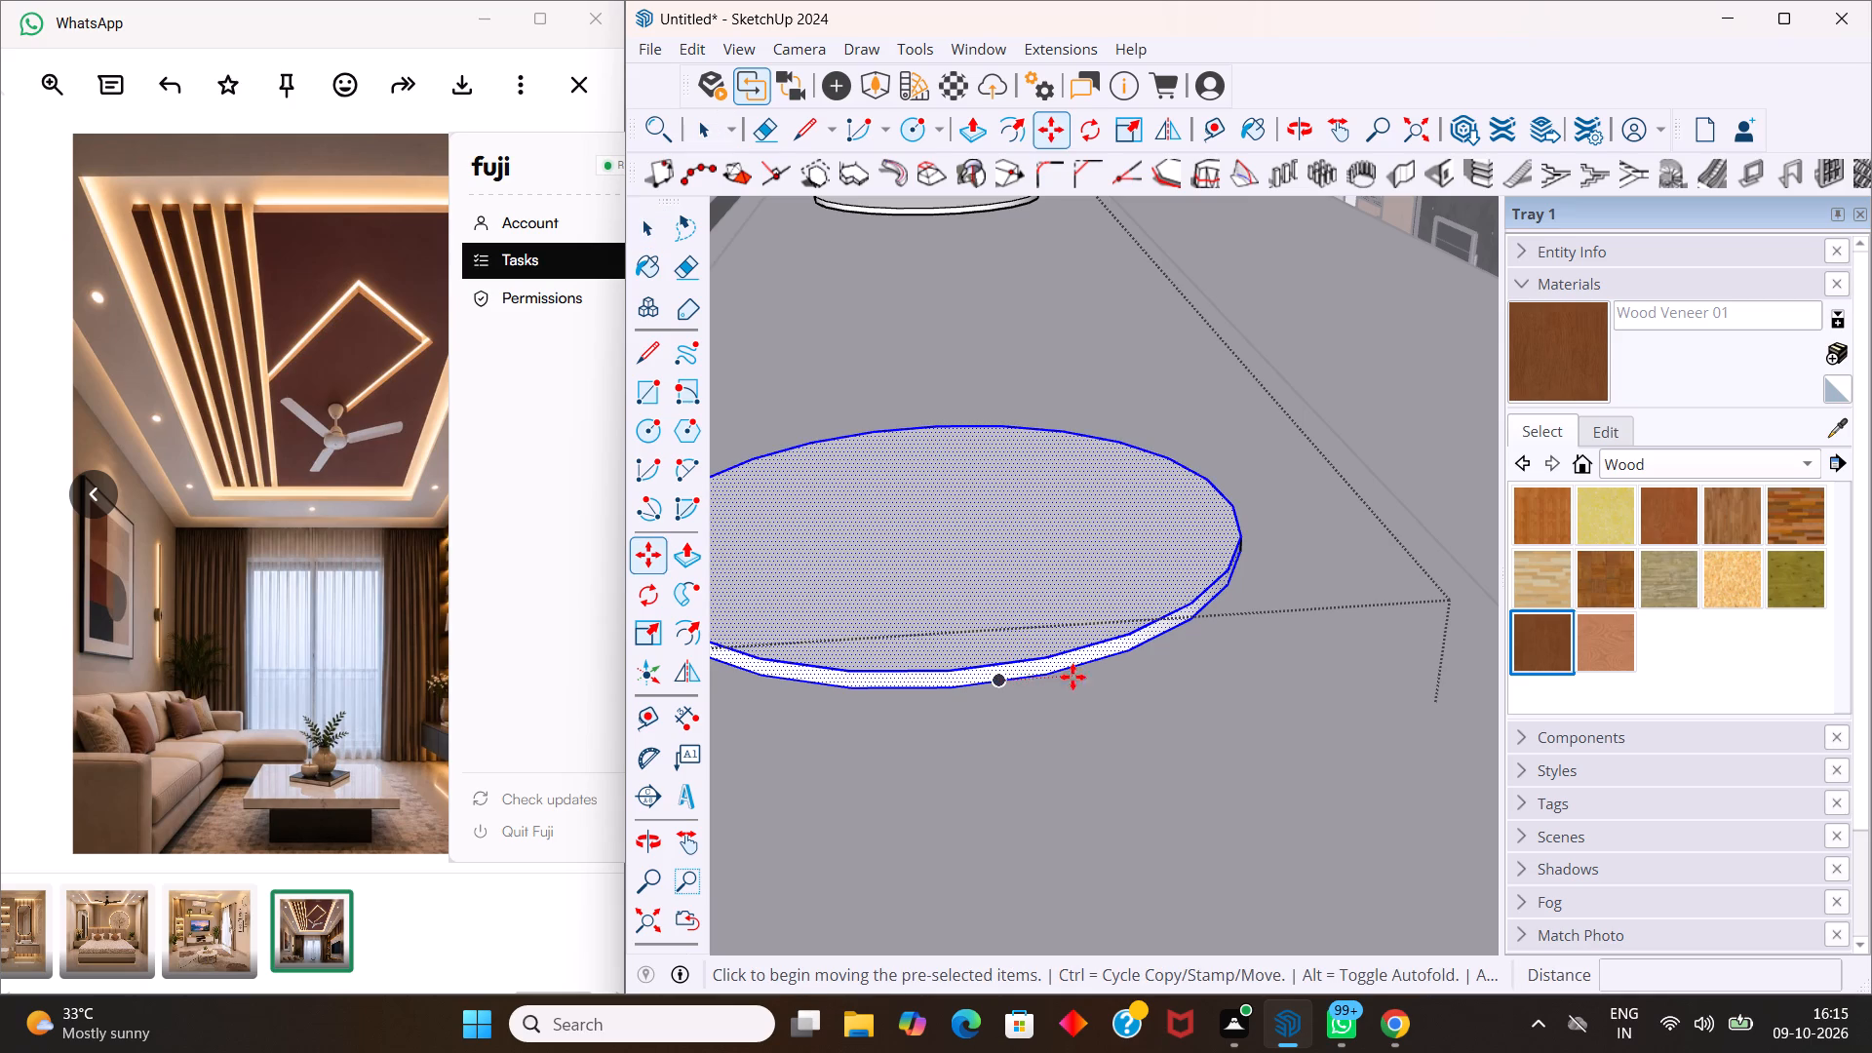
left_click(1012, 683)
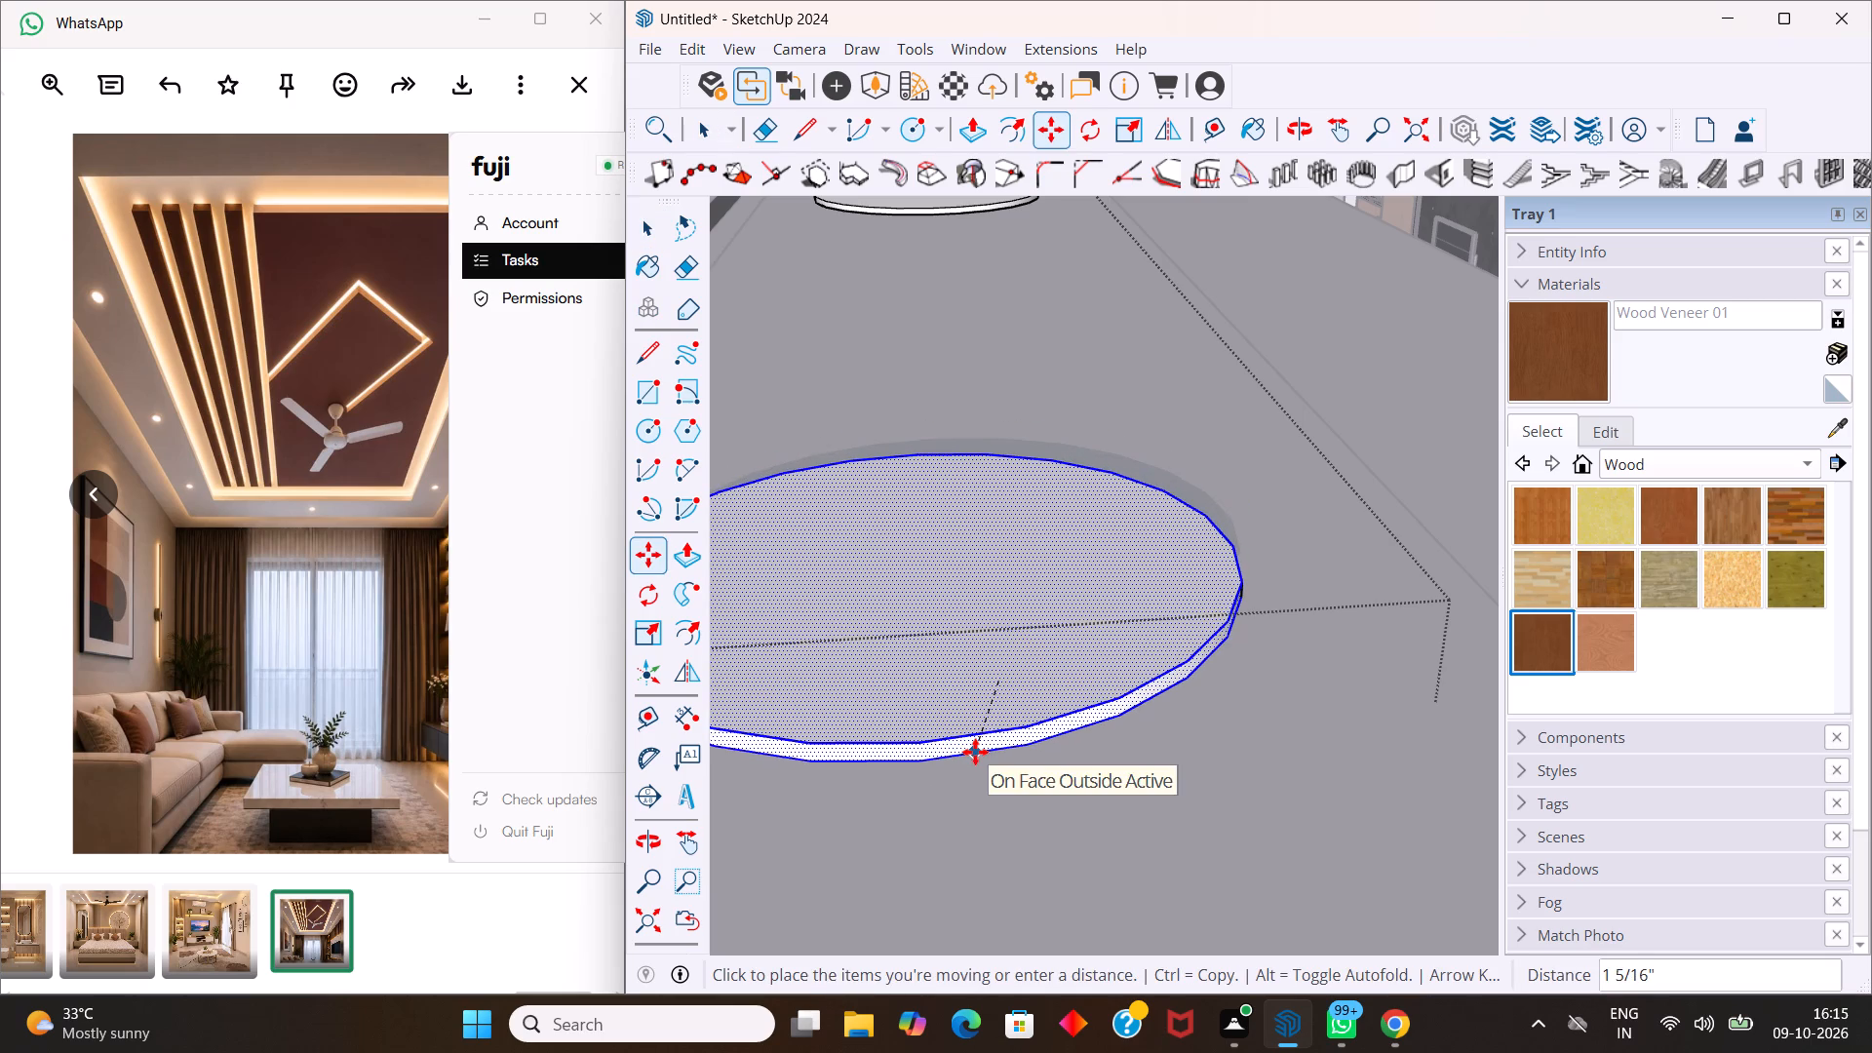
scroll(954, 739, "down", 6)
scroll(1046, 725, "down", 12)
scroll(1181, 655, "down", 6)
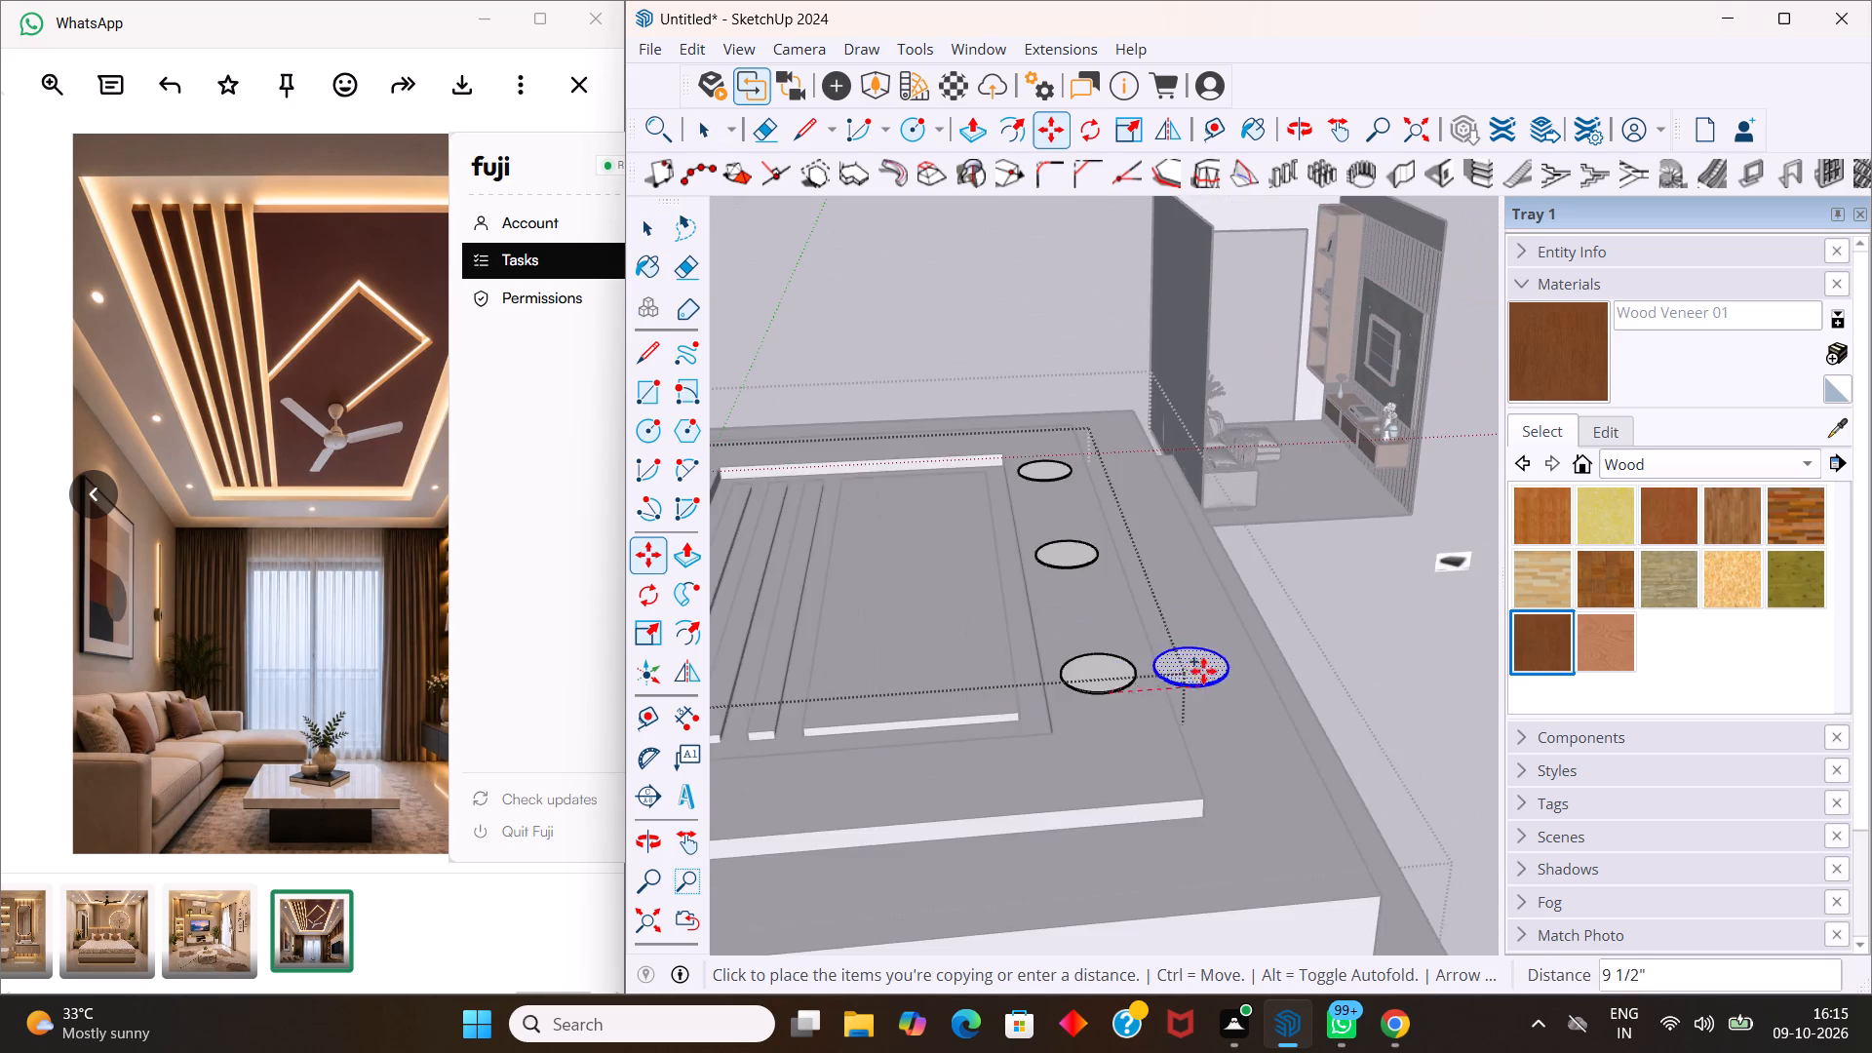
scroll(1175, 643, "down", 10)
scroll(976, 748, "up", 14)
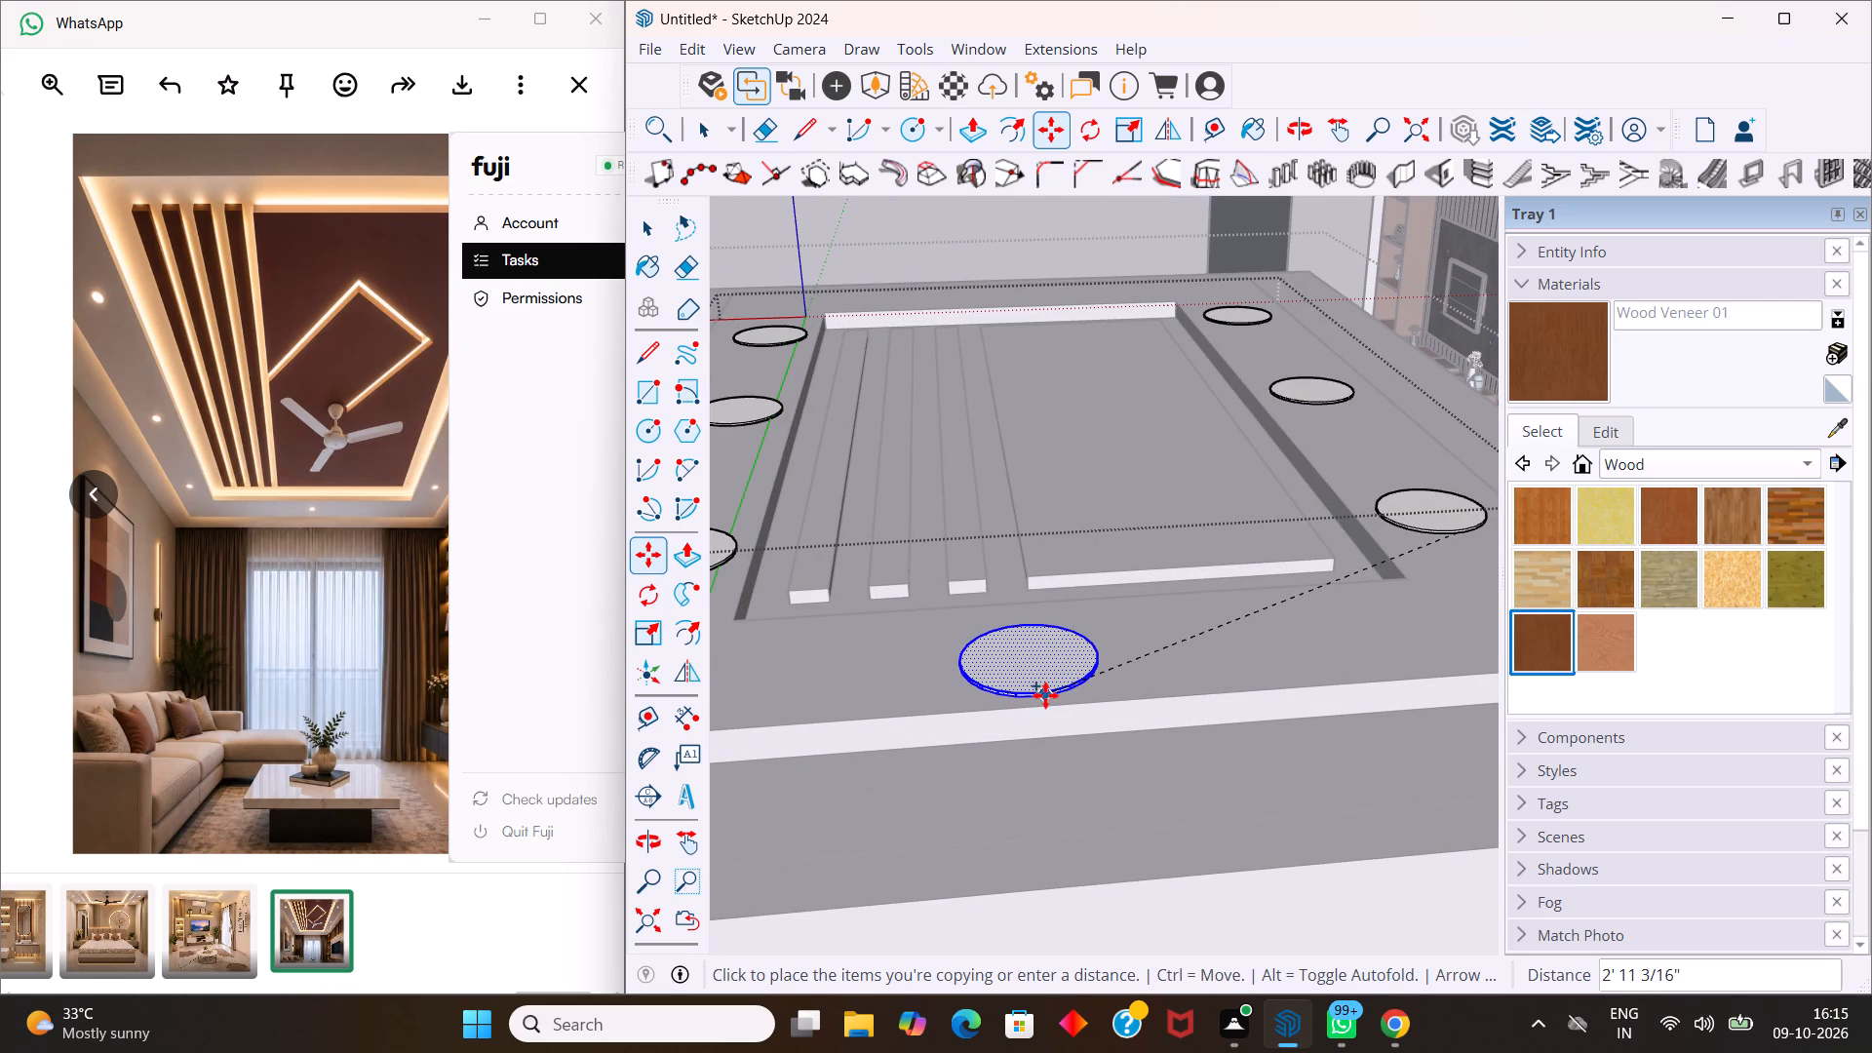
left_click(1045, 695)
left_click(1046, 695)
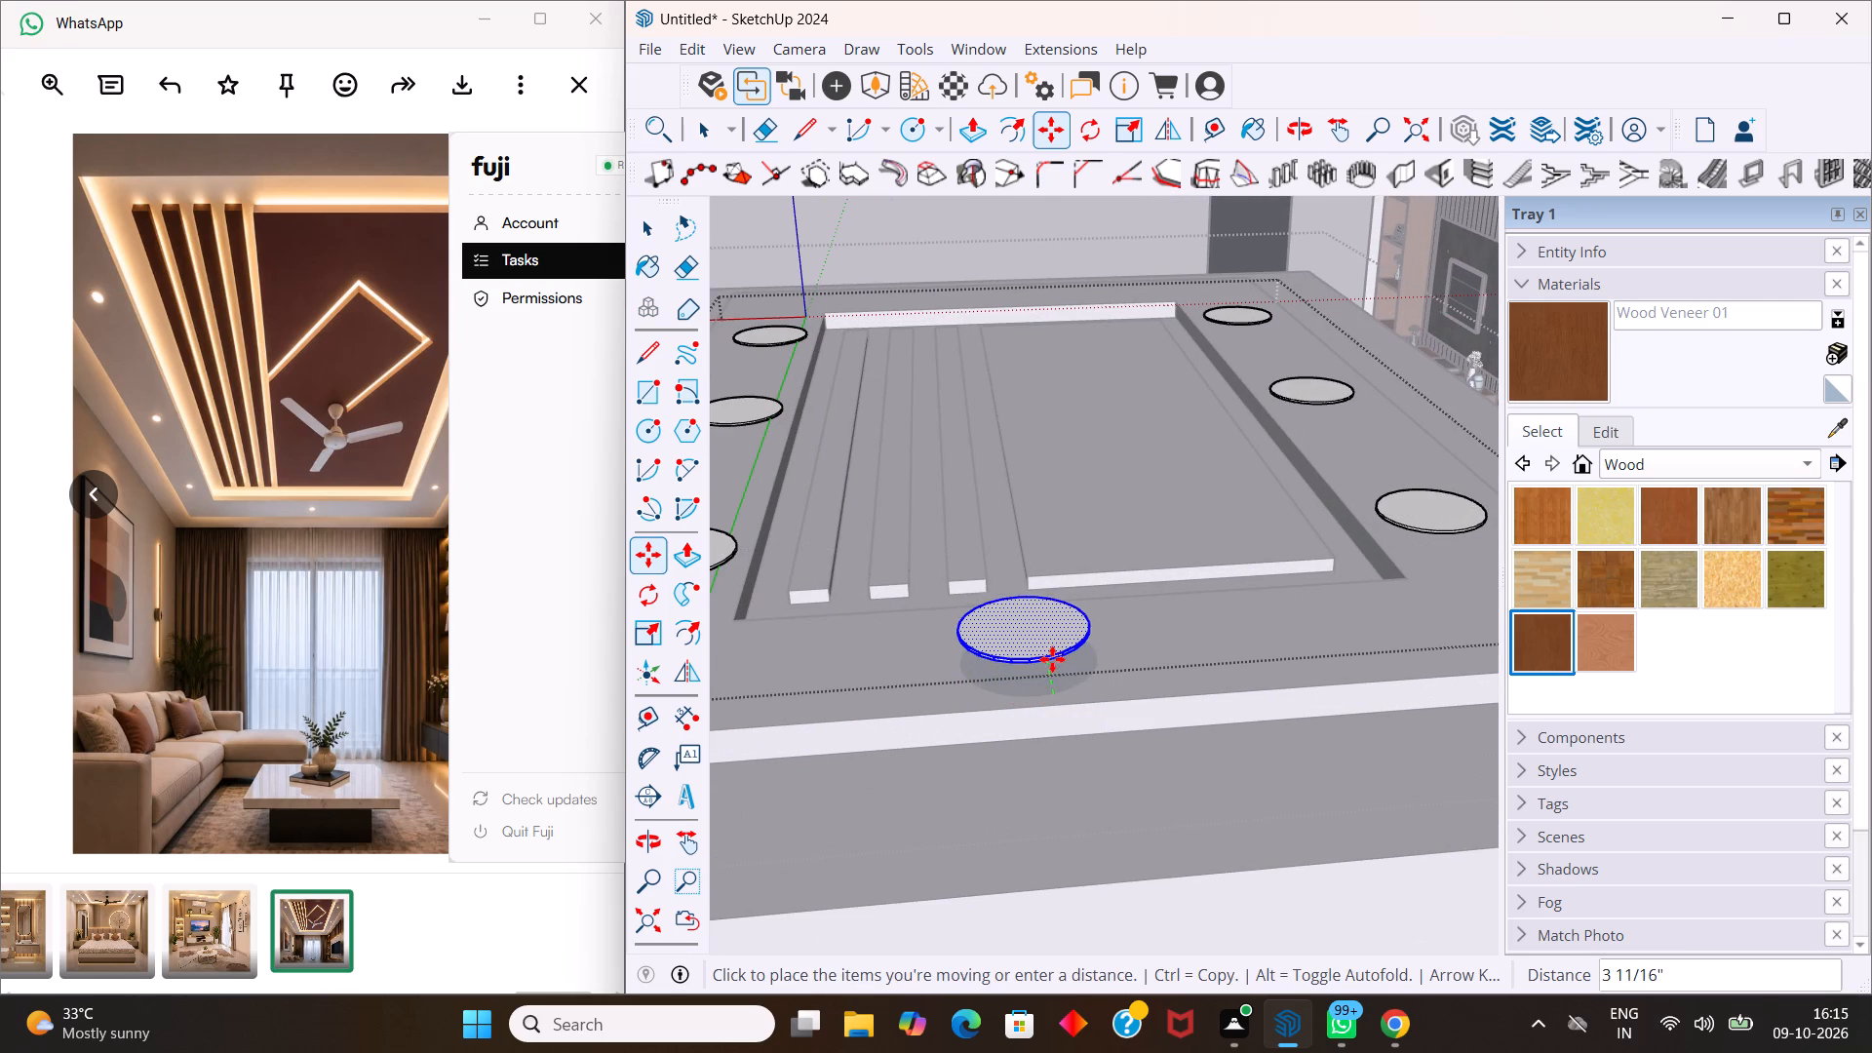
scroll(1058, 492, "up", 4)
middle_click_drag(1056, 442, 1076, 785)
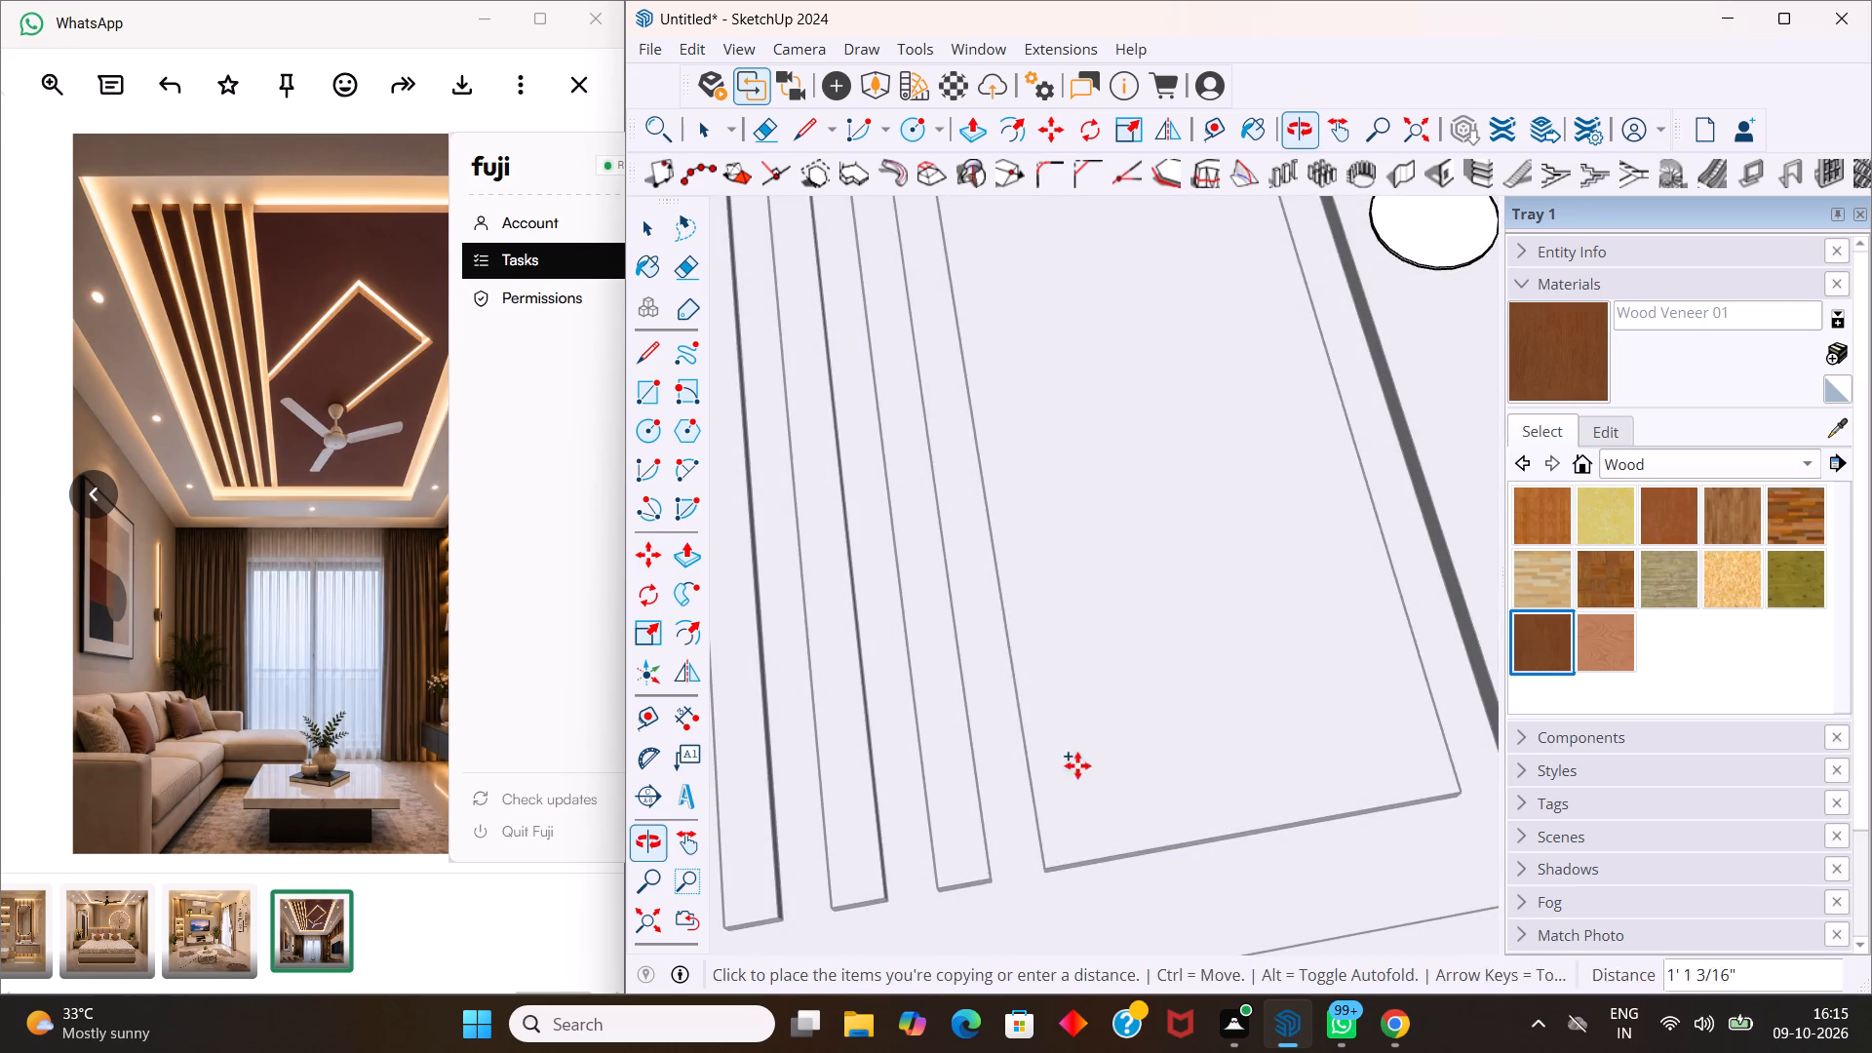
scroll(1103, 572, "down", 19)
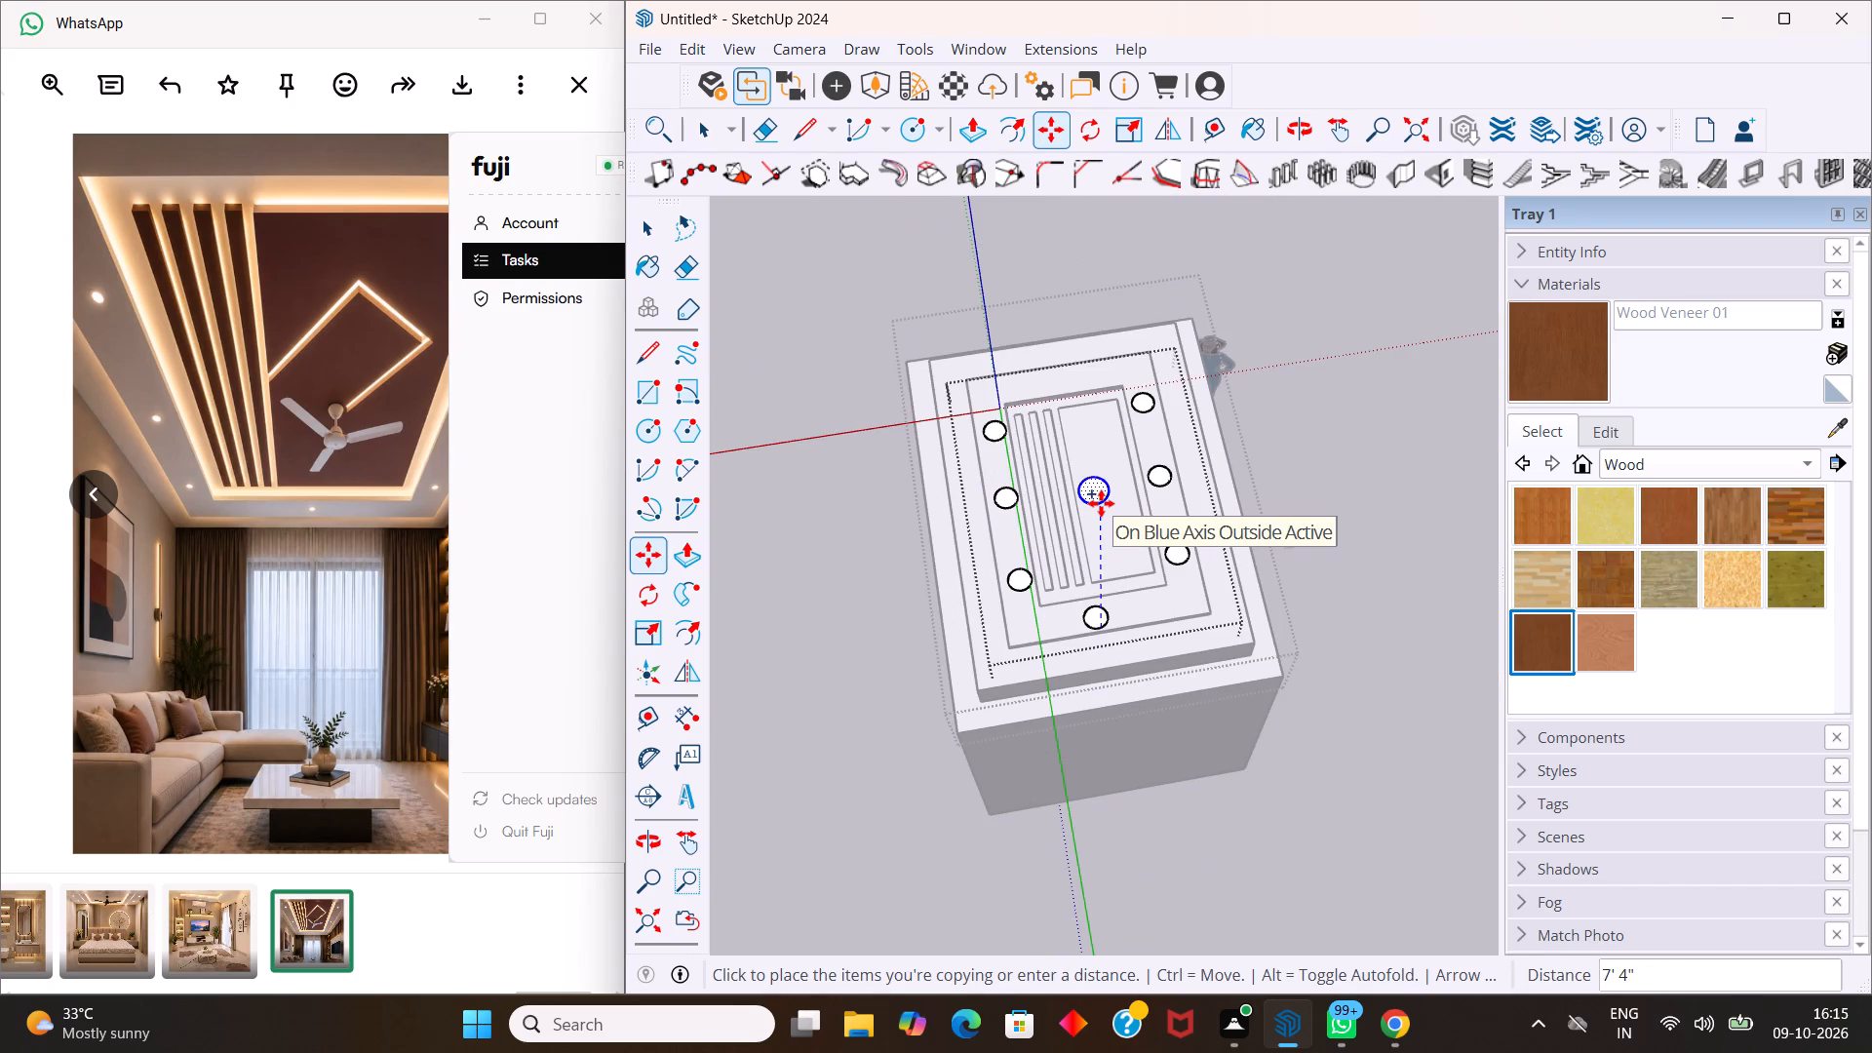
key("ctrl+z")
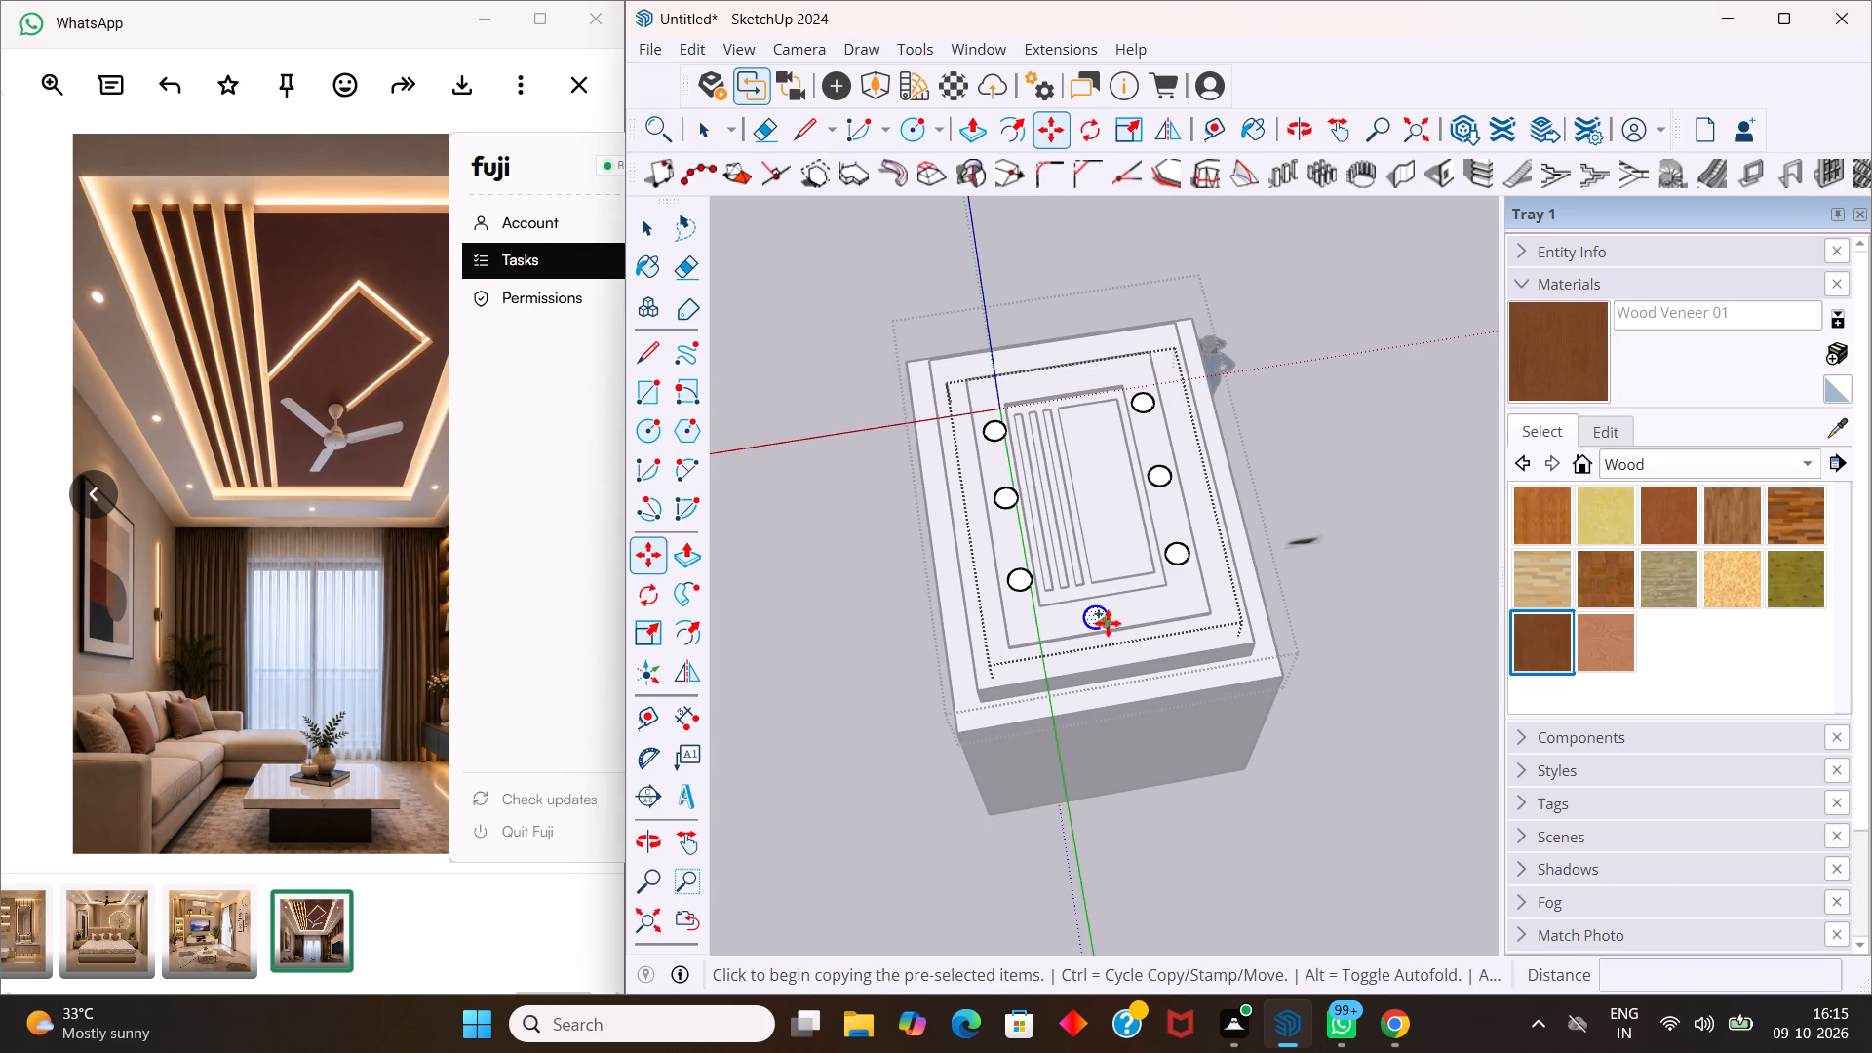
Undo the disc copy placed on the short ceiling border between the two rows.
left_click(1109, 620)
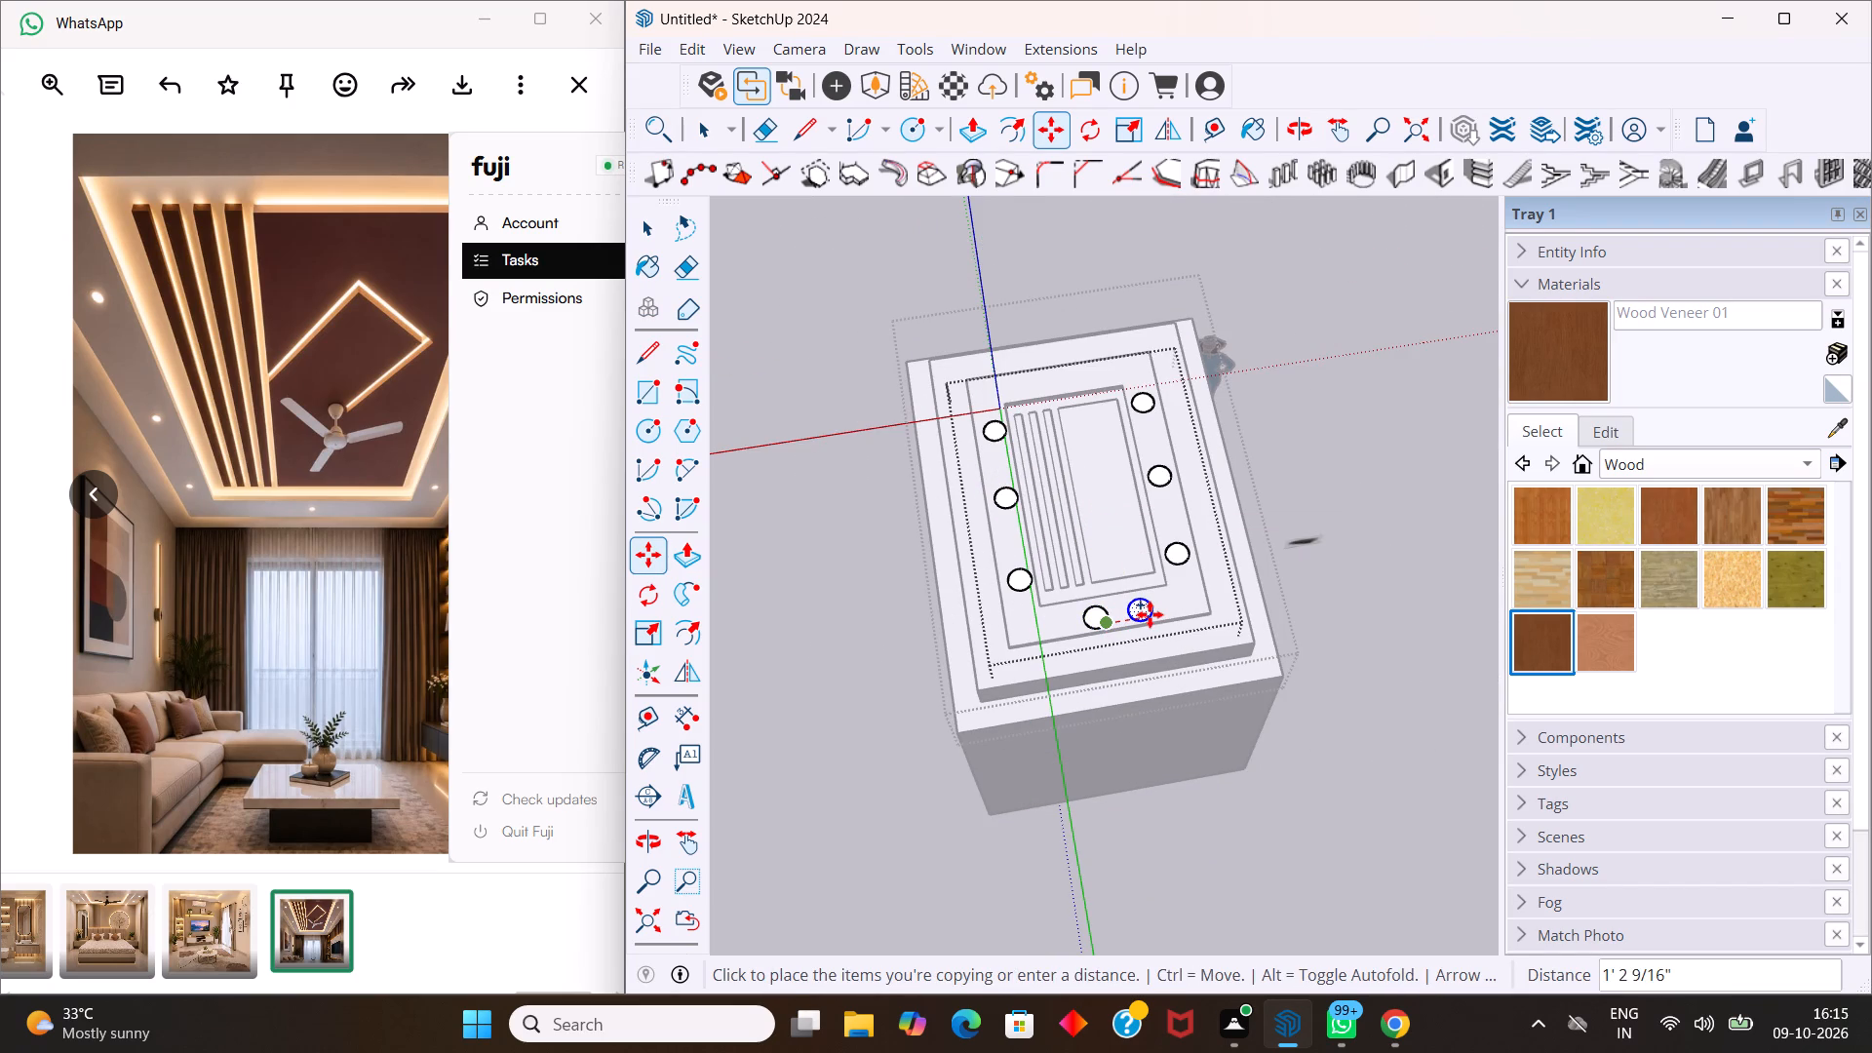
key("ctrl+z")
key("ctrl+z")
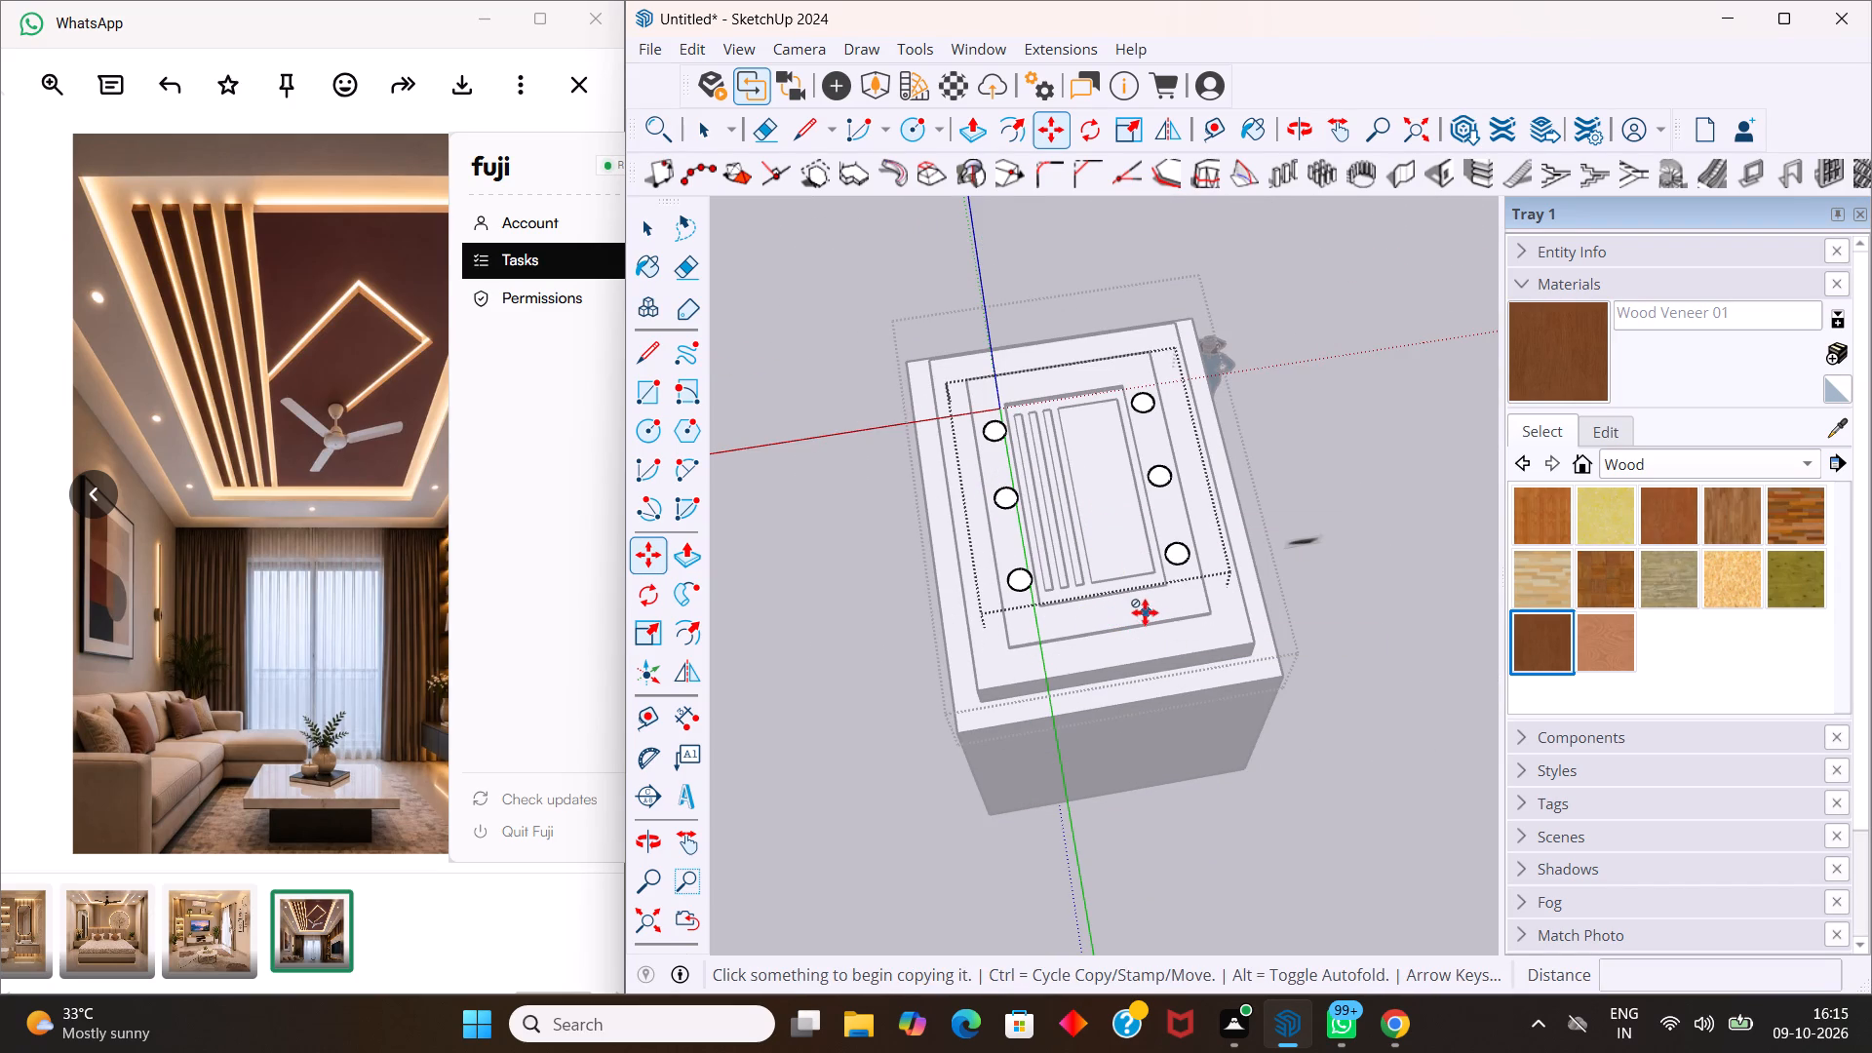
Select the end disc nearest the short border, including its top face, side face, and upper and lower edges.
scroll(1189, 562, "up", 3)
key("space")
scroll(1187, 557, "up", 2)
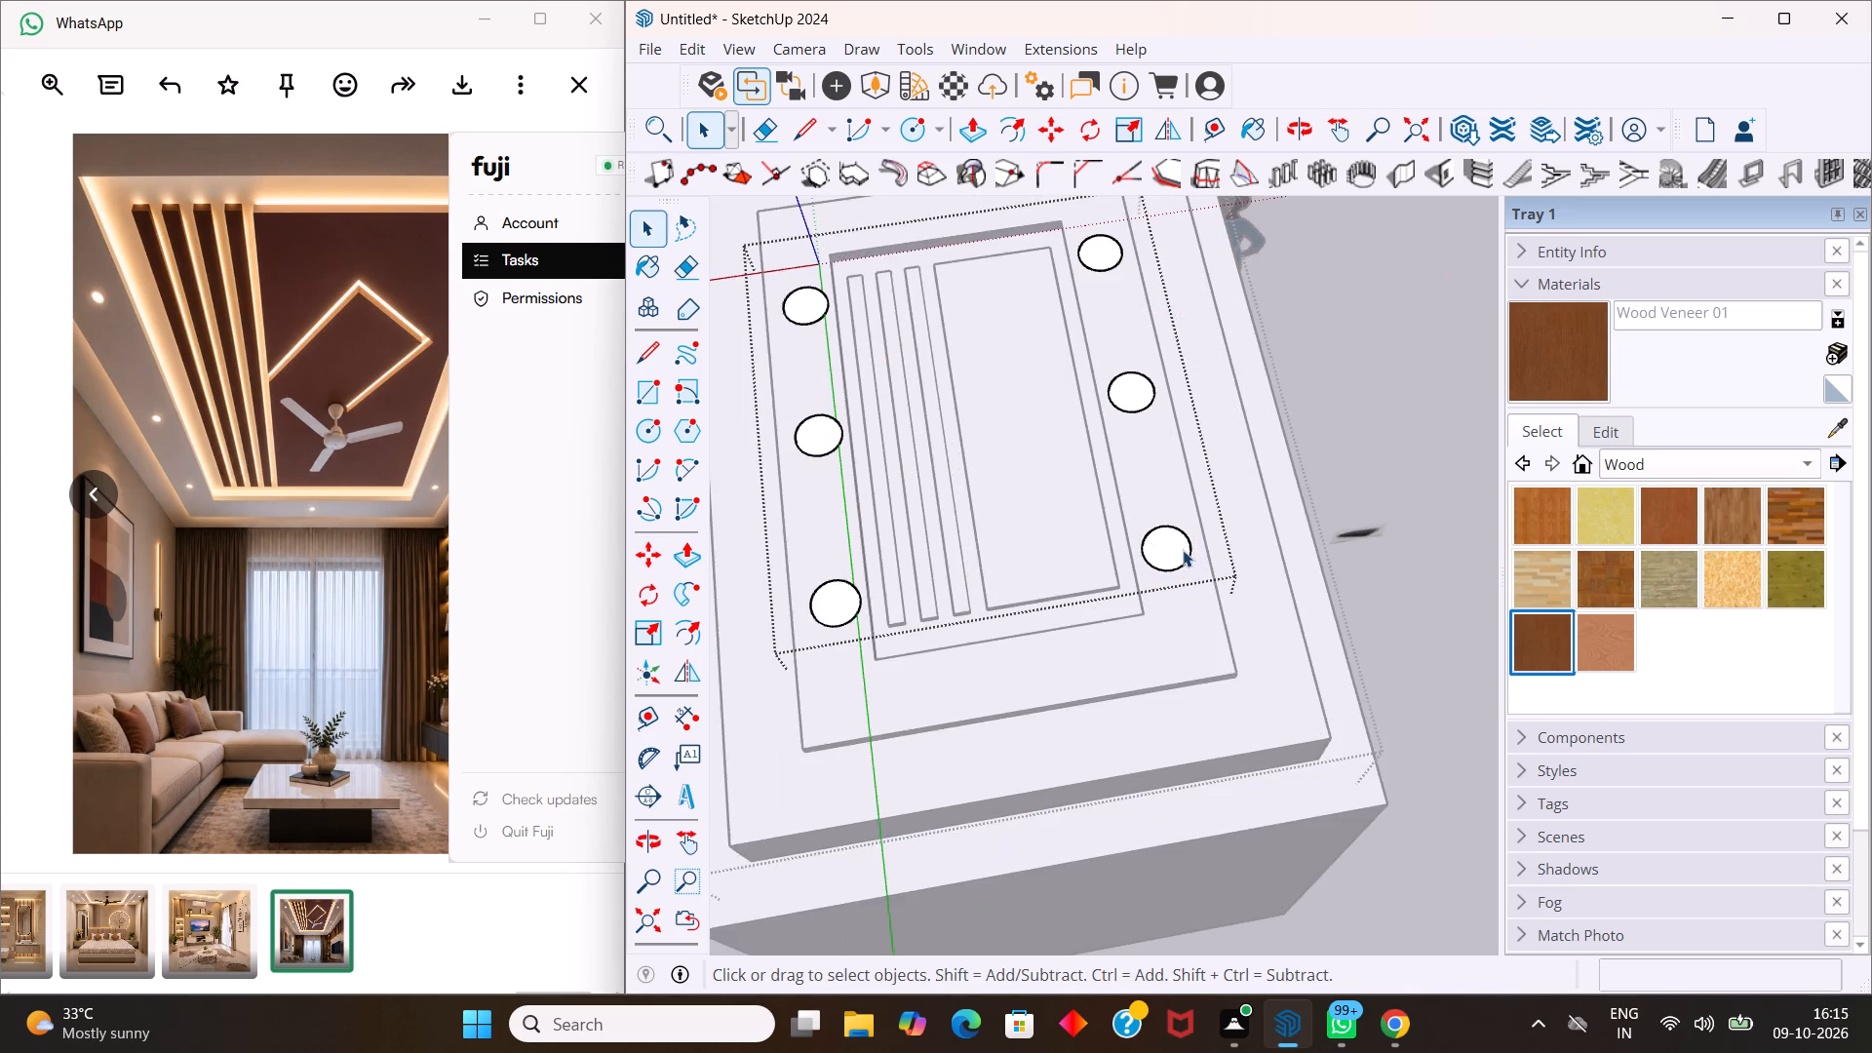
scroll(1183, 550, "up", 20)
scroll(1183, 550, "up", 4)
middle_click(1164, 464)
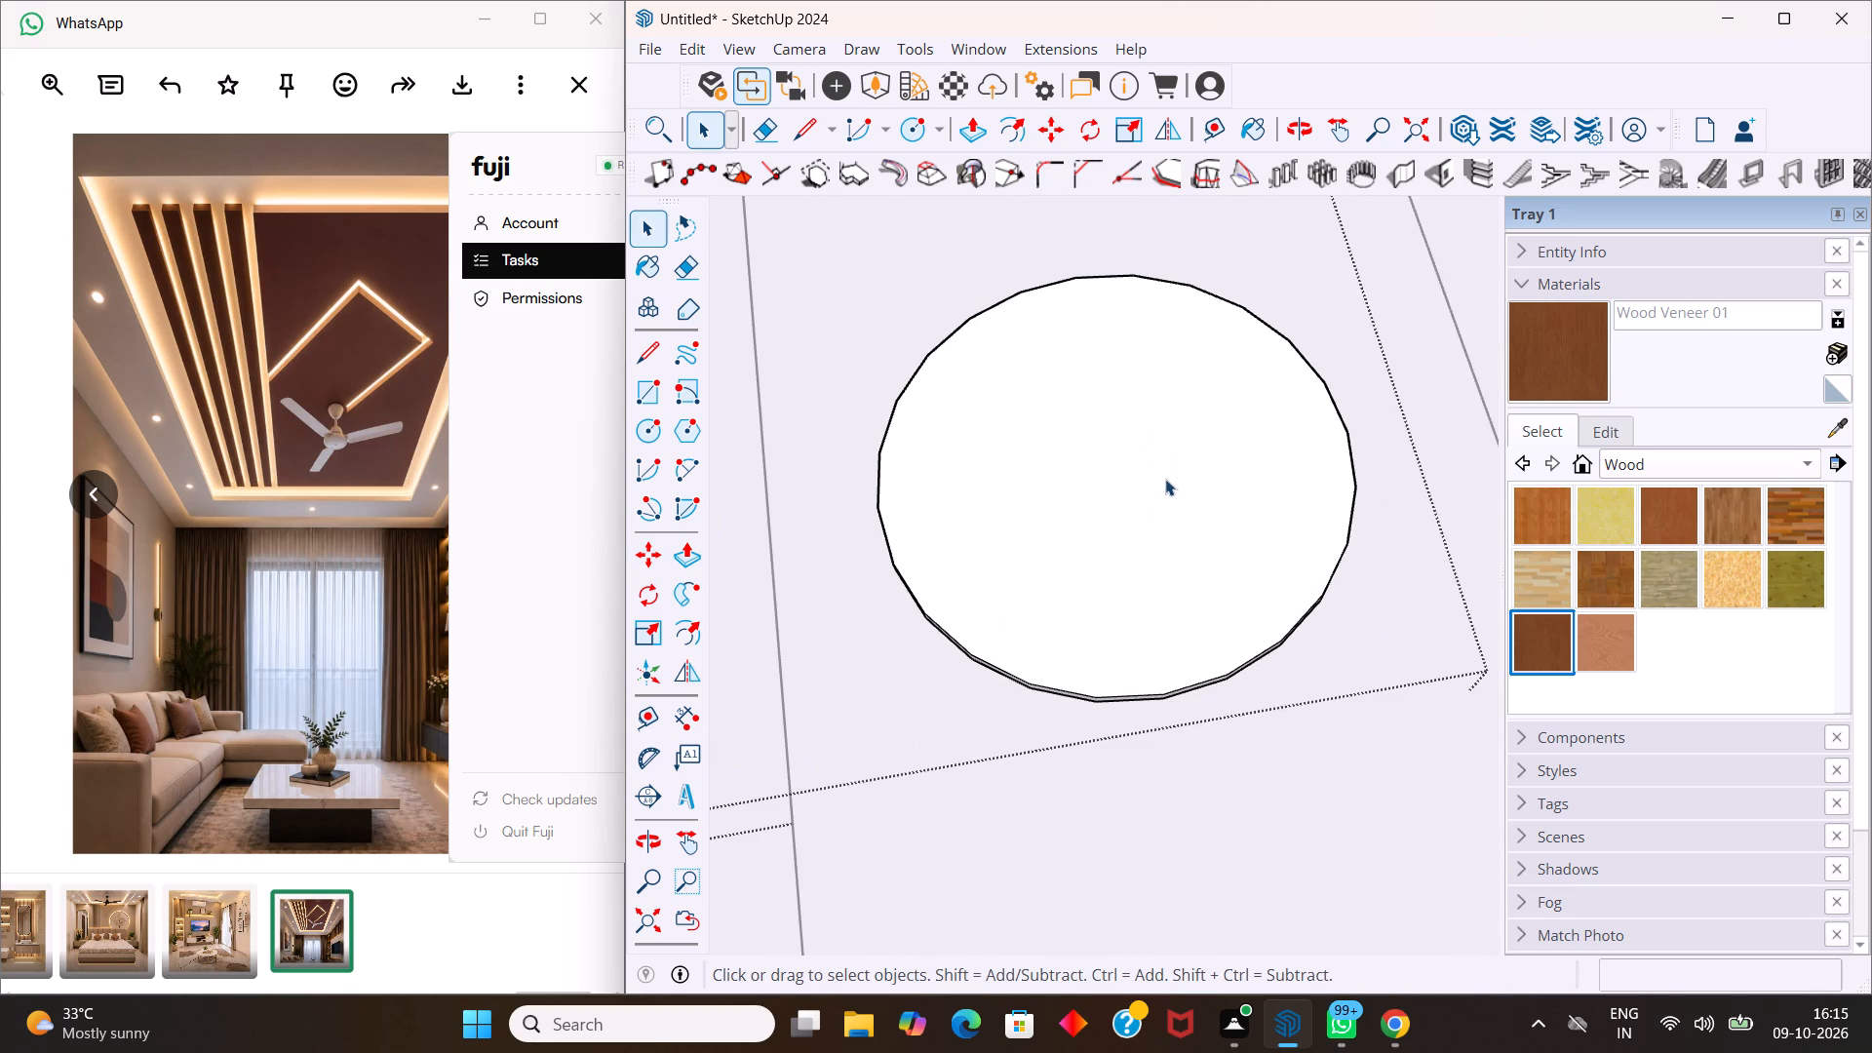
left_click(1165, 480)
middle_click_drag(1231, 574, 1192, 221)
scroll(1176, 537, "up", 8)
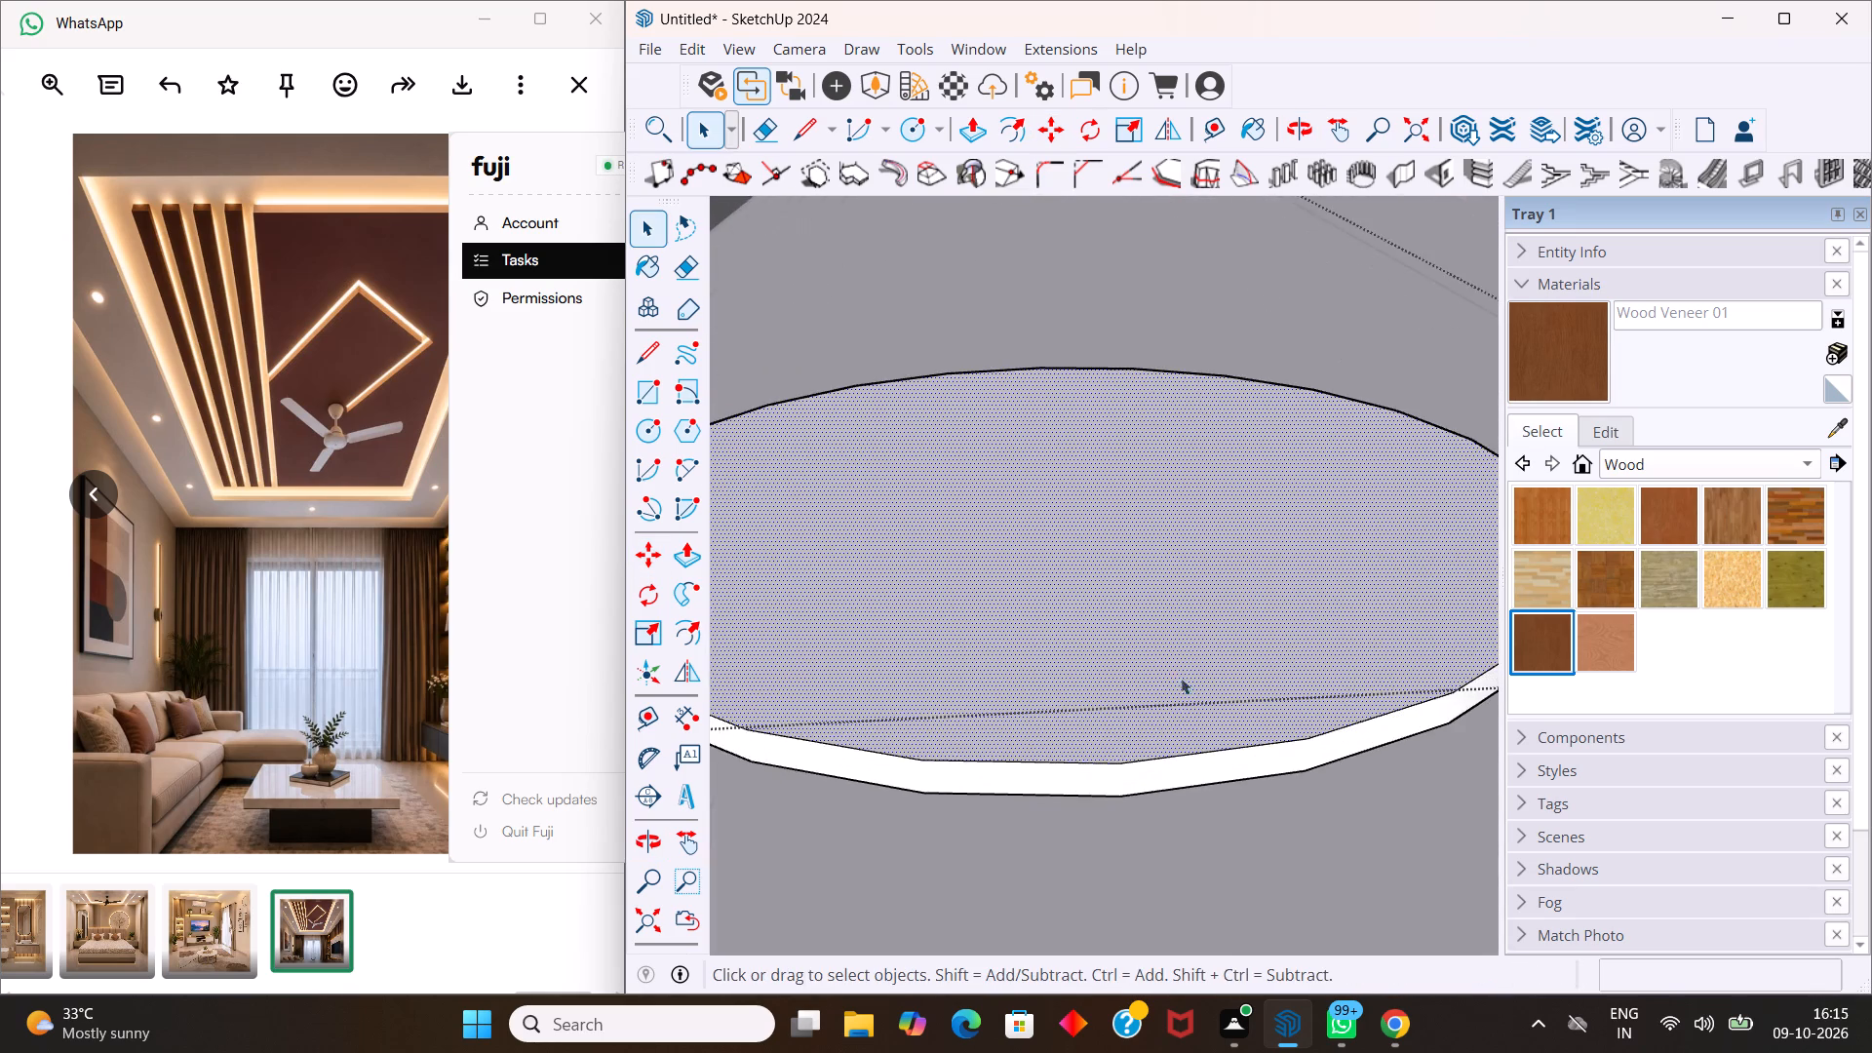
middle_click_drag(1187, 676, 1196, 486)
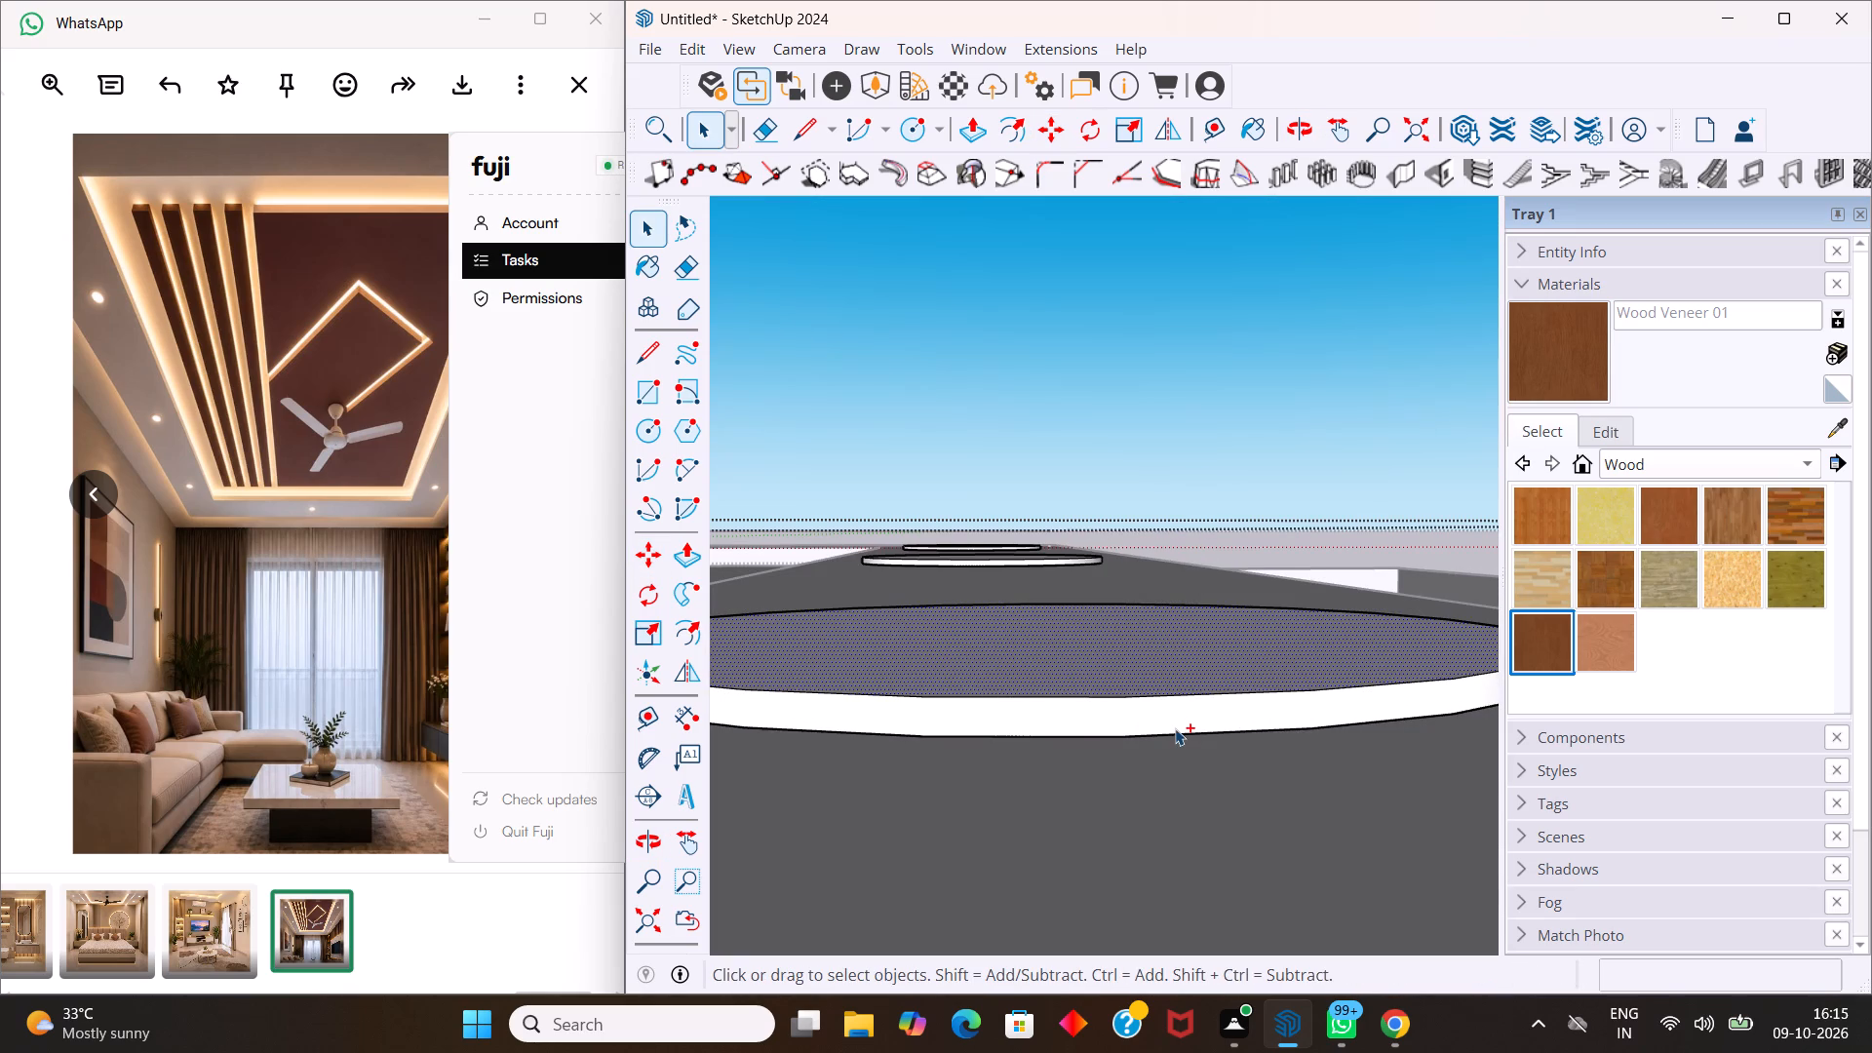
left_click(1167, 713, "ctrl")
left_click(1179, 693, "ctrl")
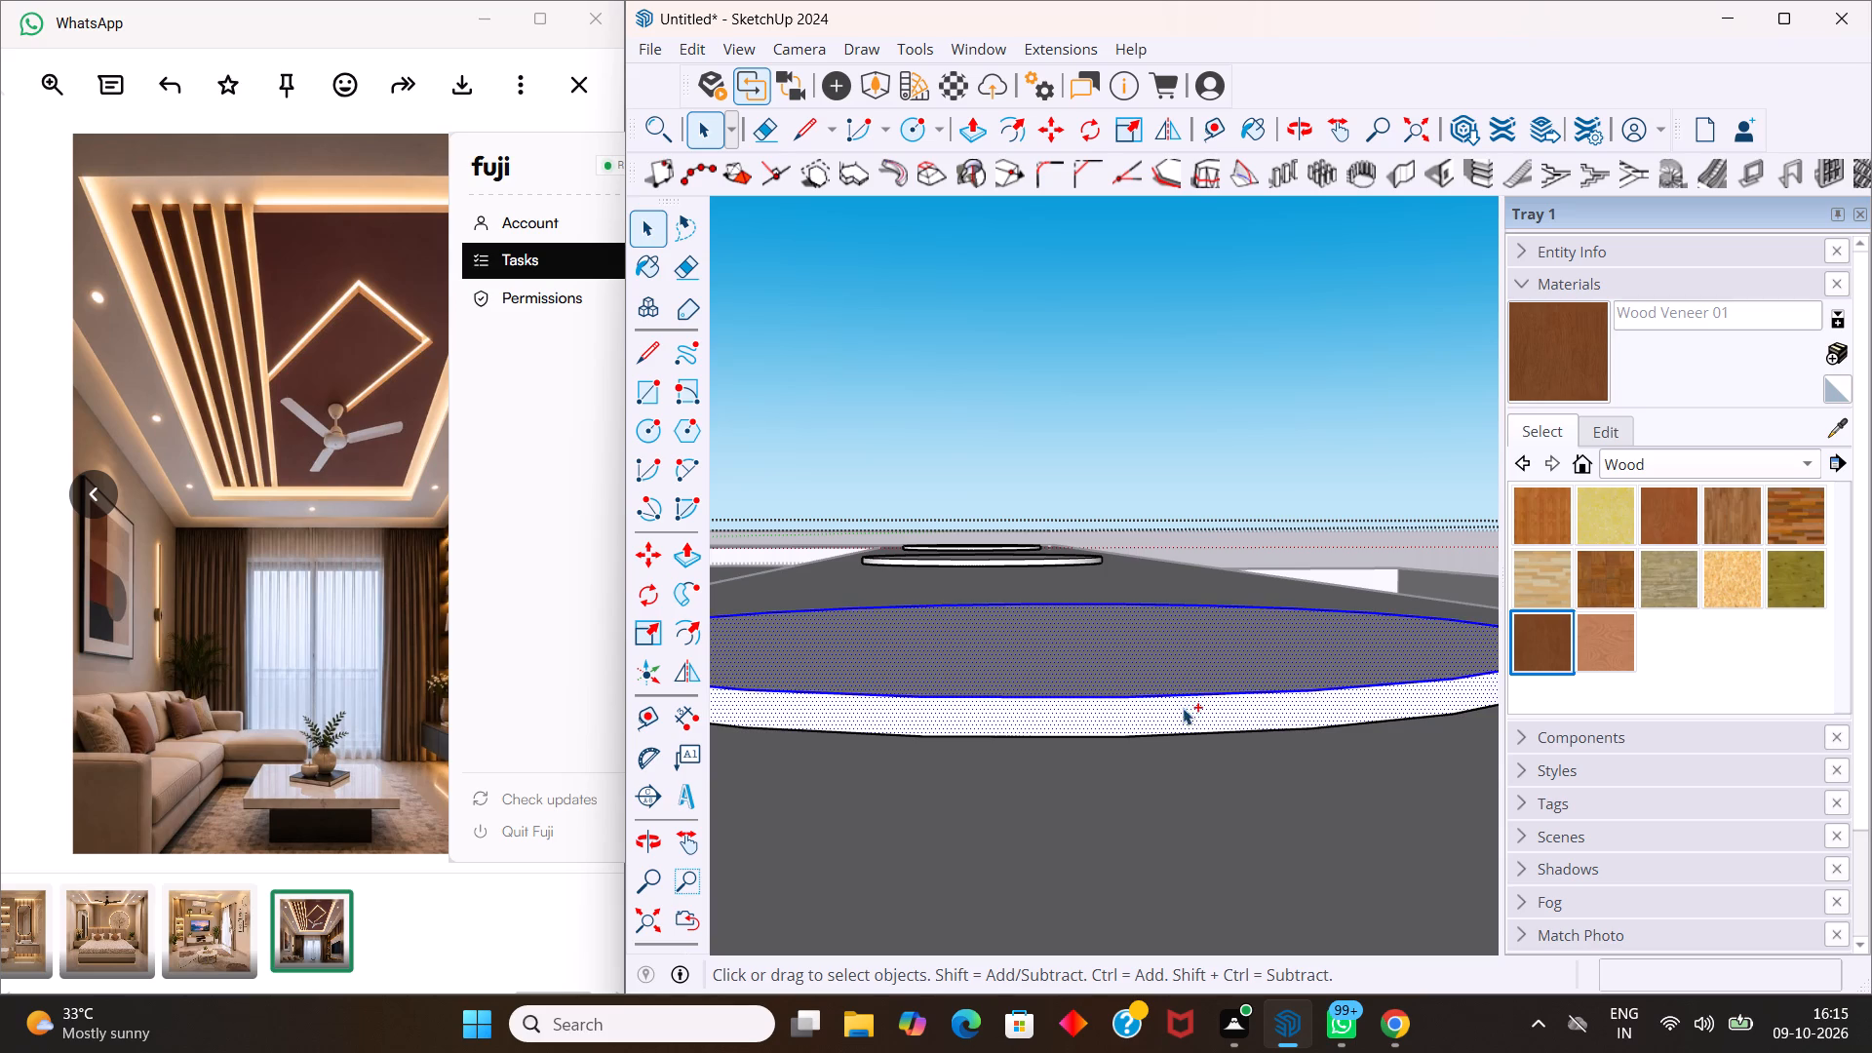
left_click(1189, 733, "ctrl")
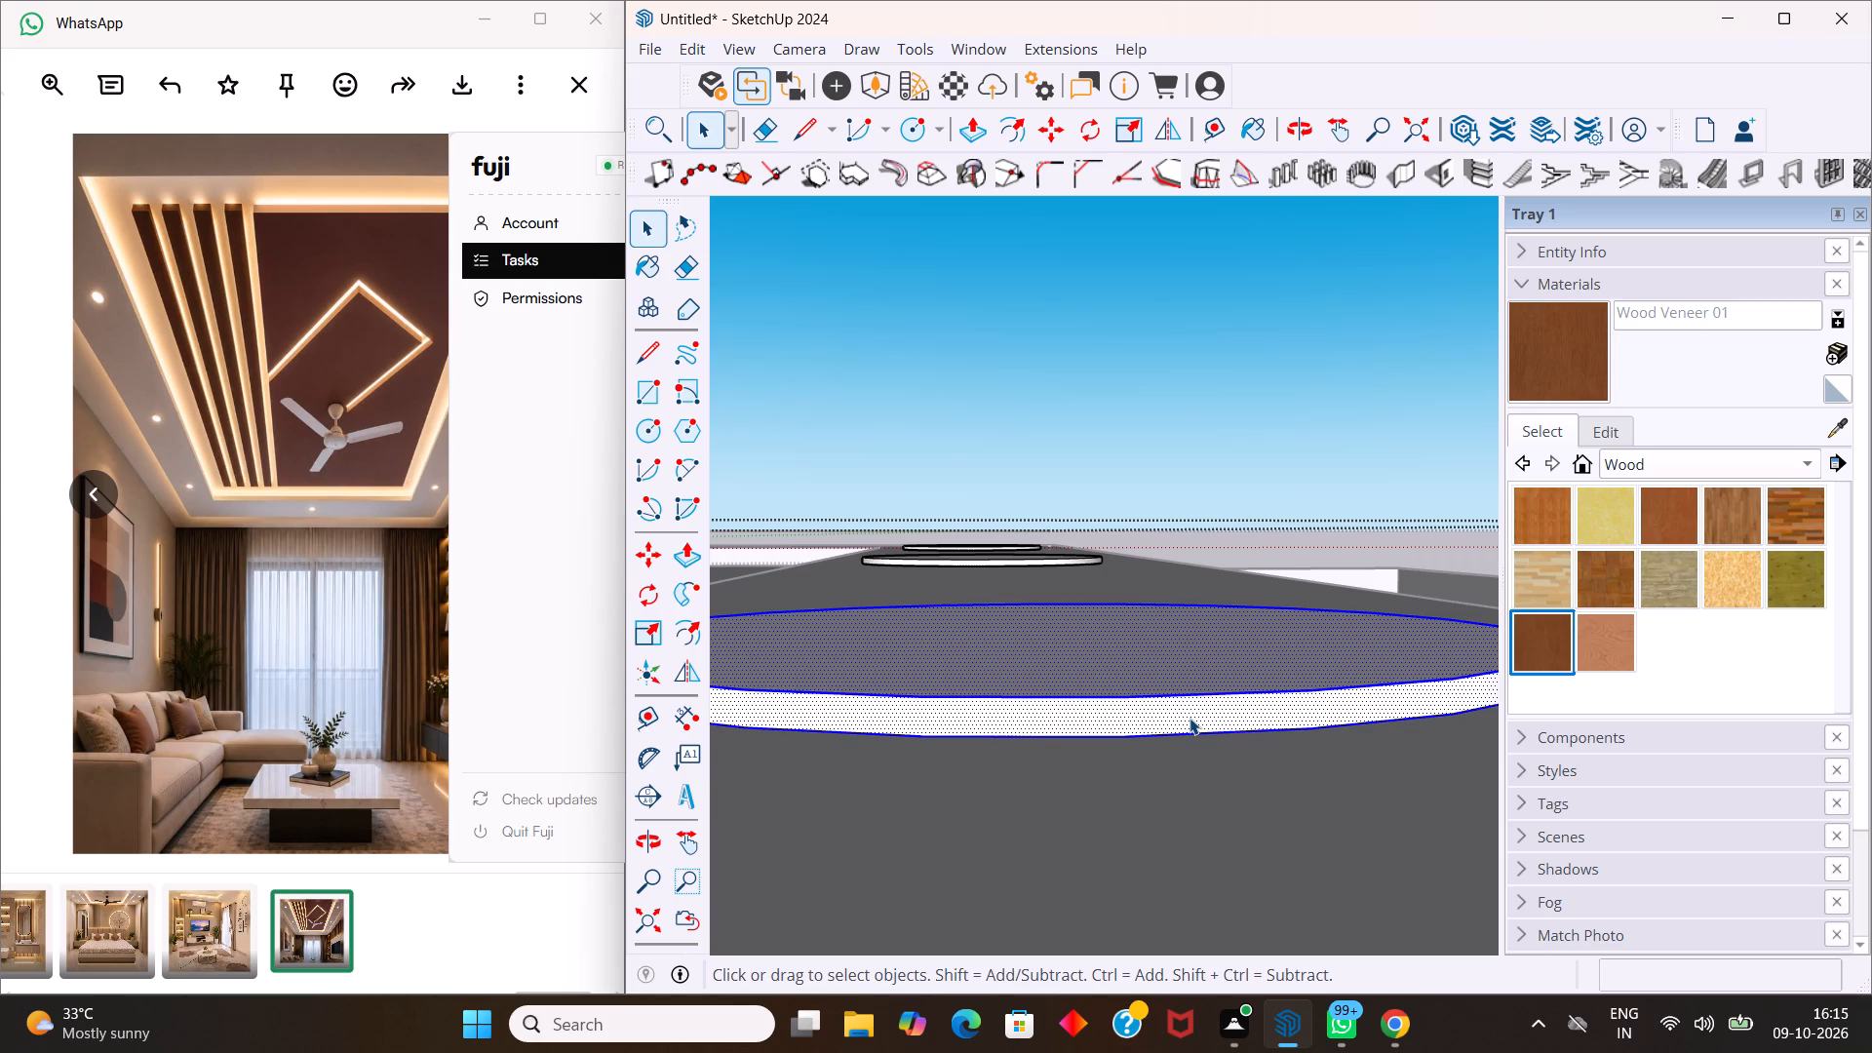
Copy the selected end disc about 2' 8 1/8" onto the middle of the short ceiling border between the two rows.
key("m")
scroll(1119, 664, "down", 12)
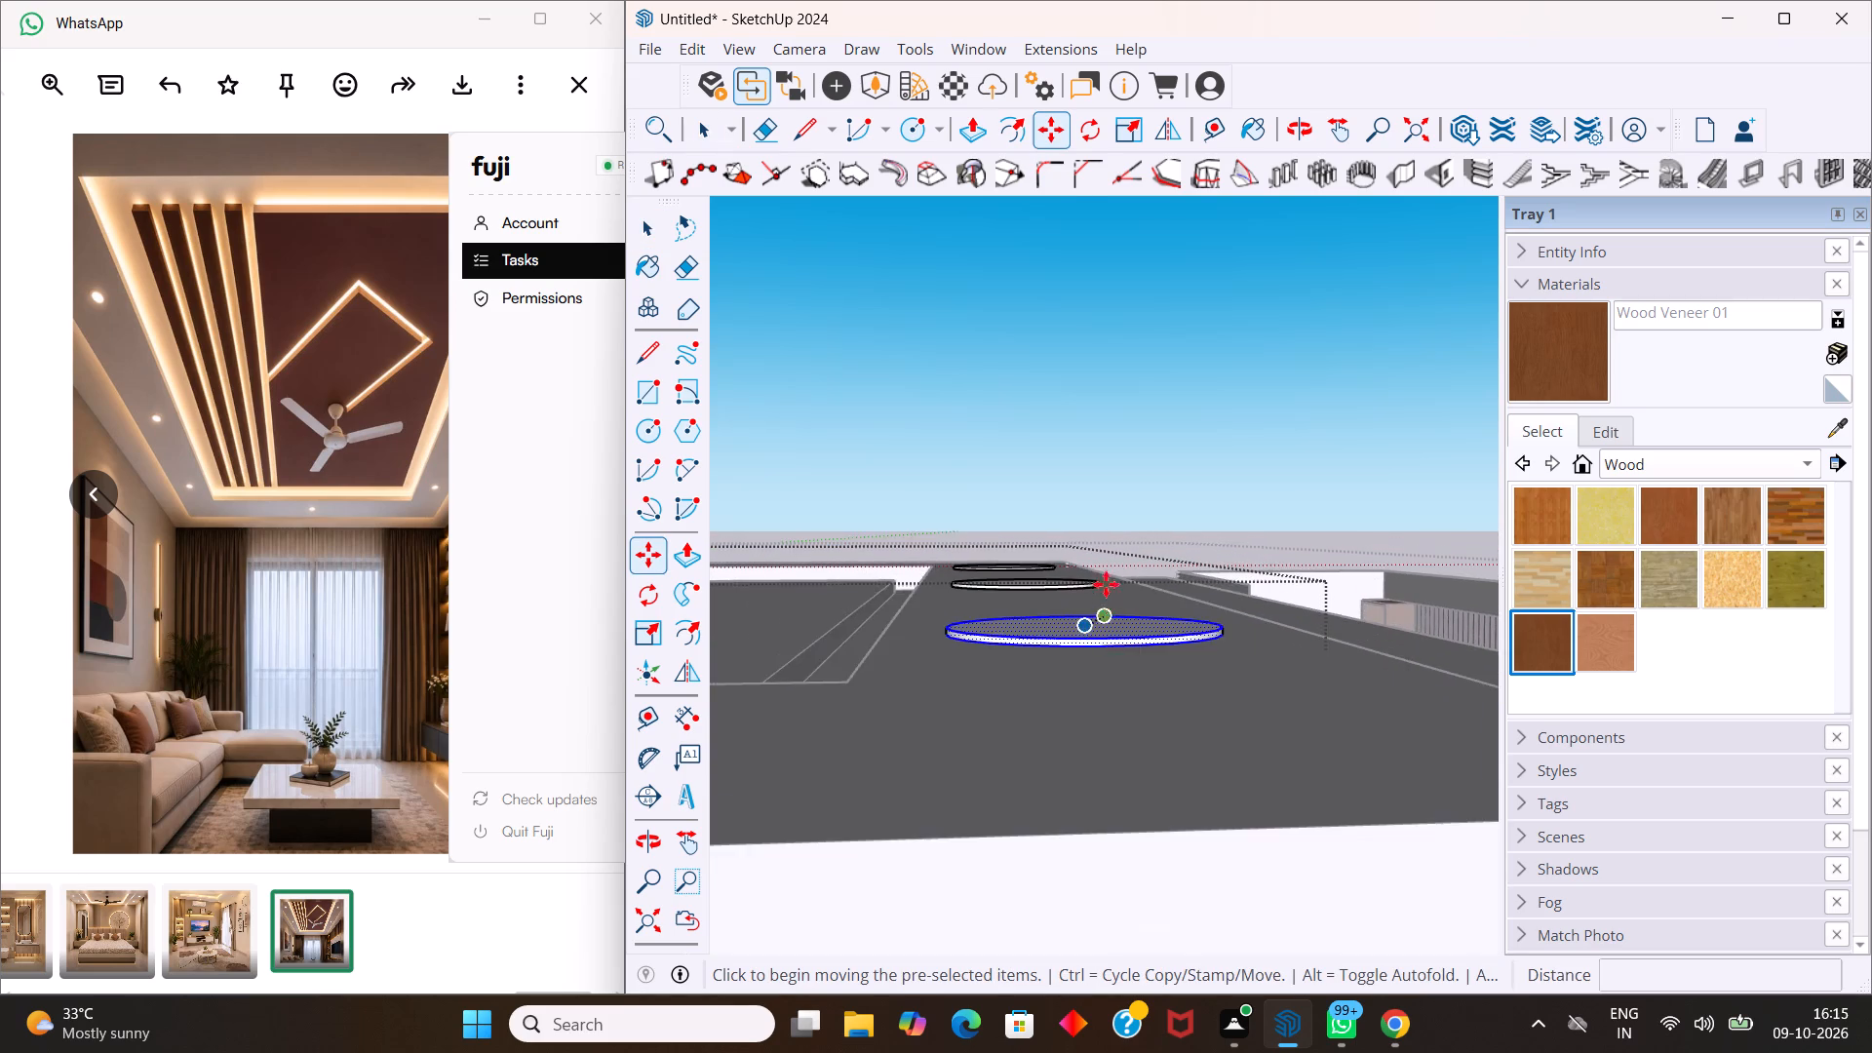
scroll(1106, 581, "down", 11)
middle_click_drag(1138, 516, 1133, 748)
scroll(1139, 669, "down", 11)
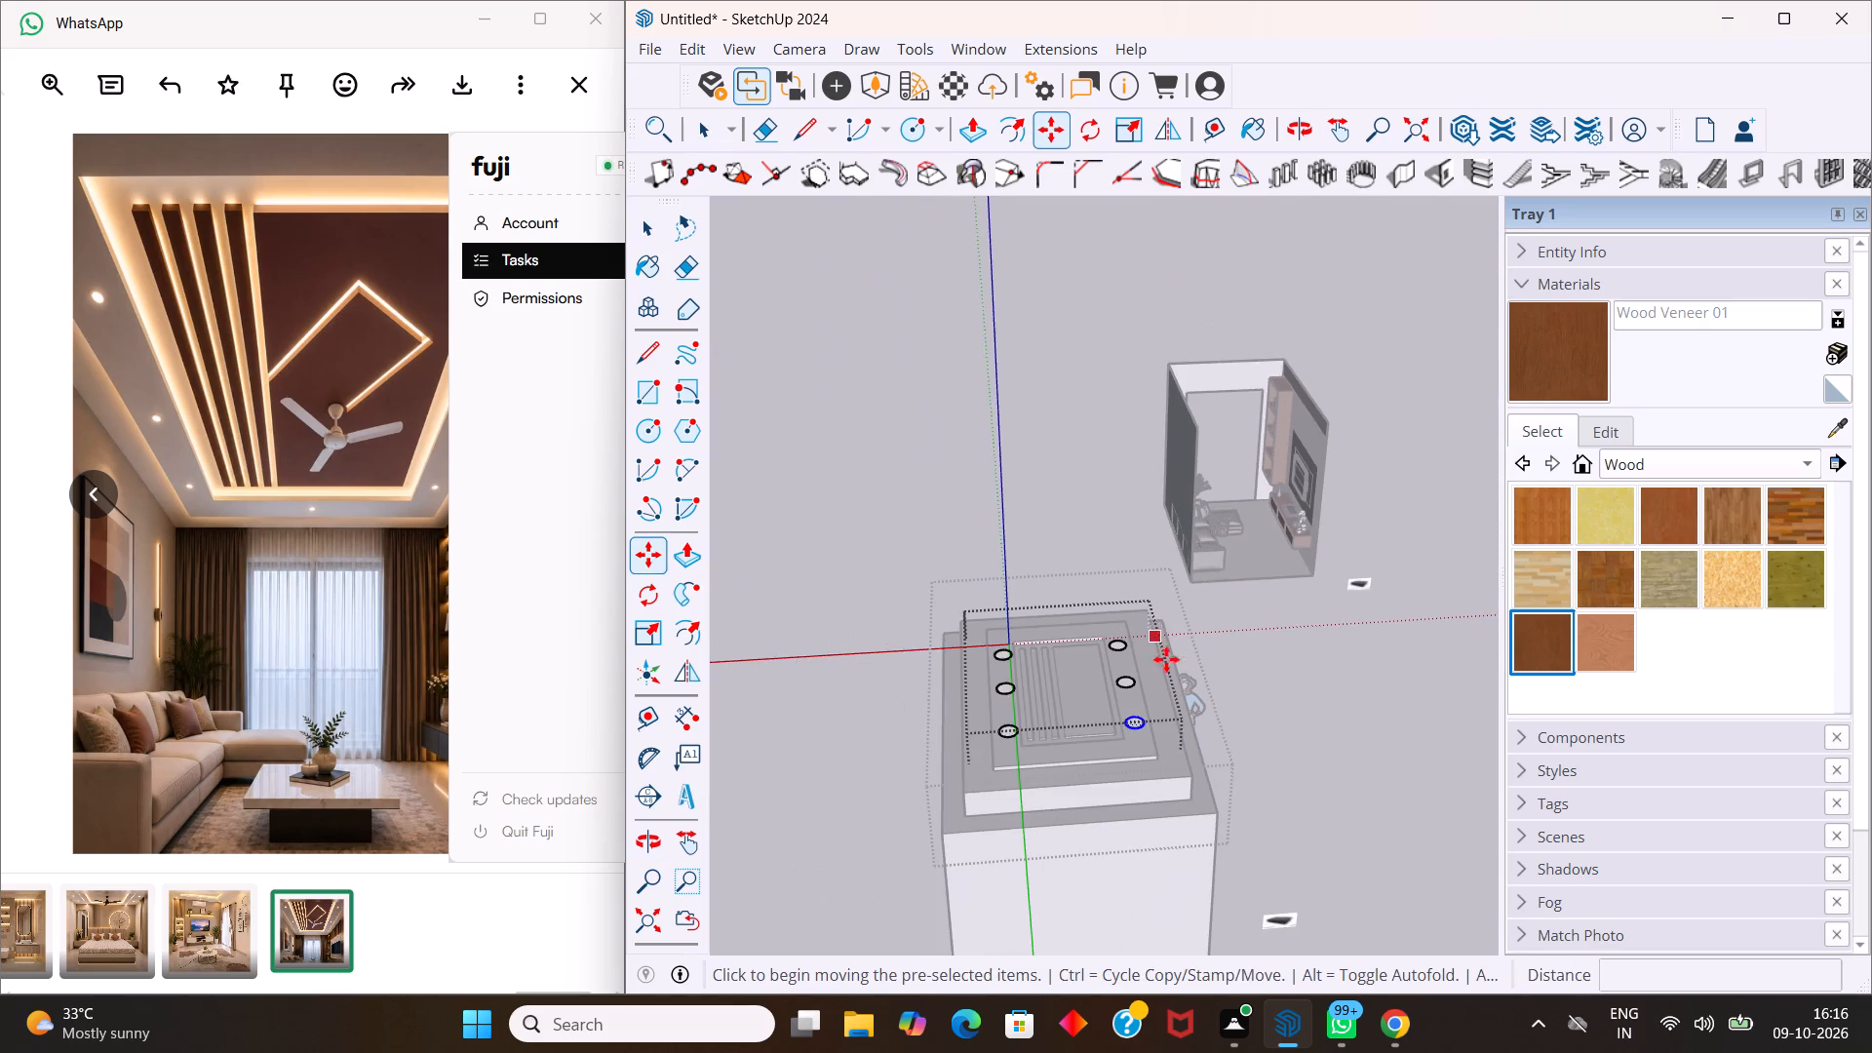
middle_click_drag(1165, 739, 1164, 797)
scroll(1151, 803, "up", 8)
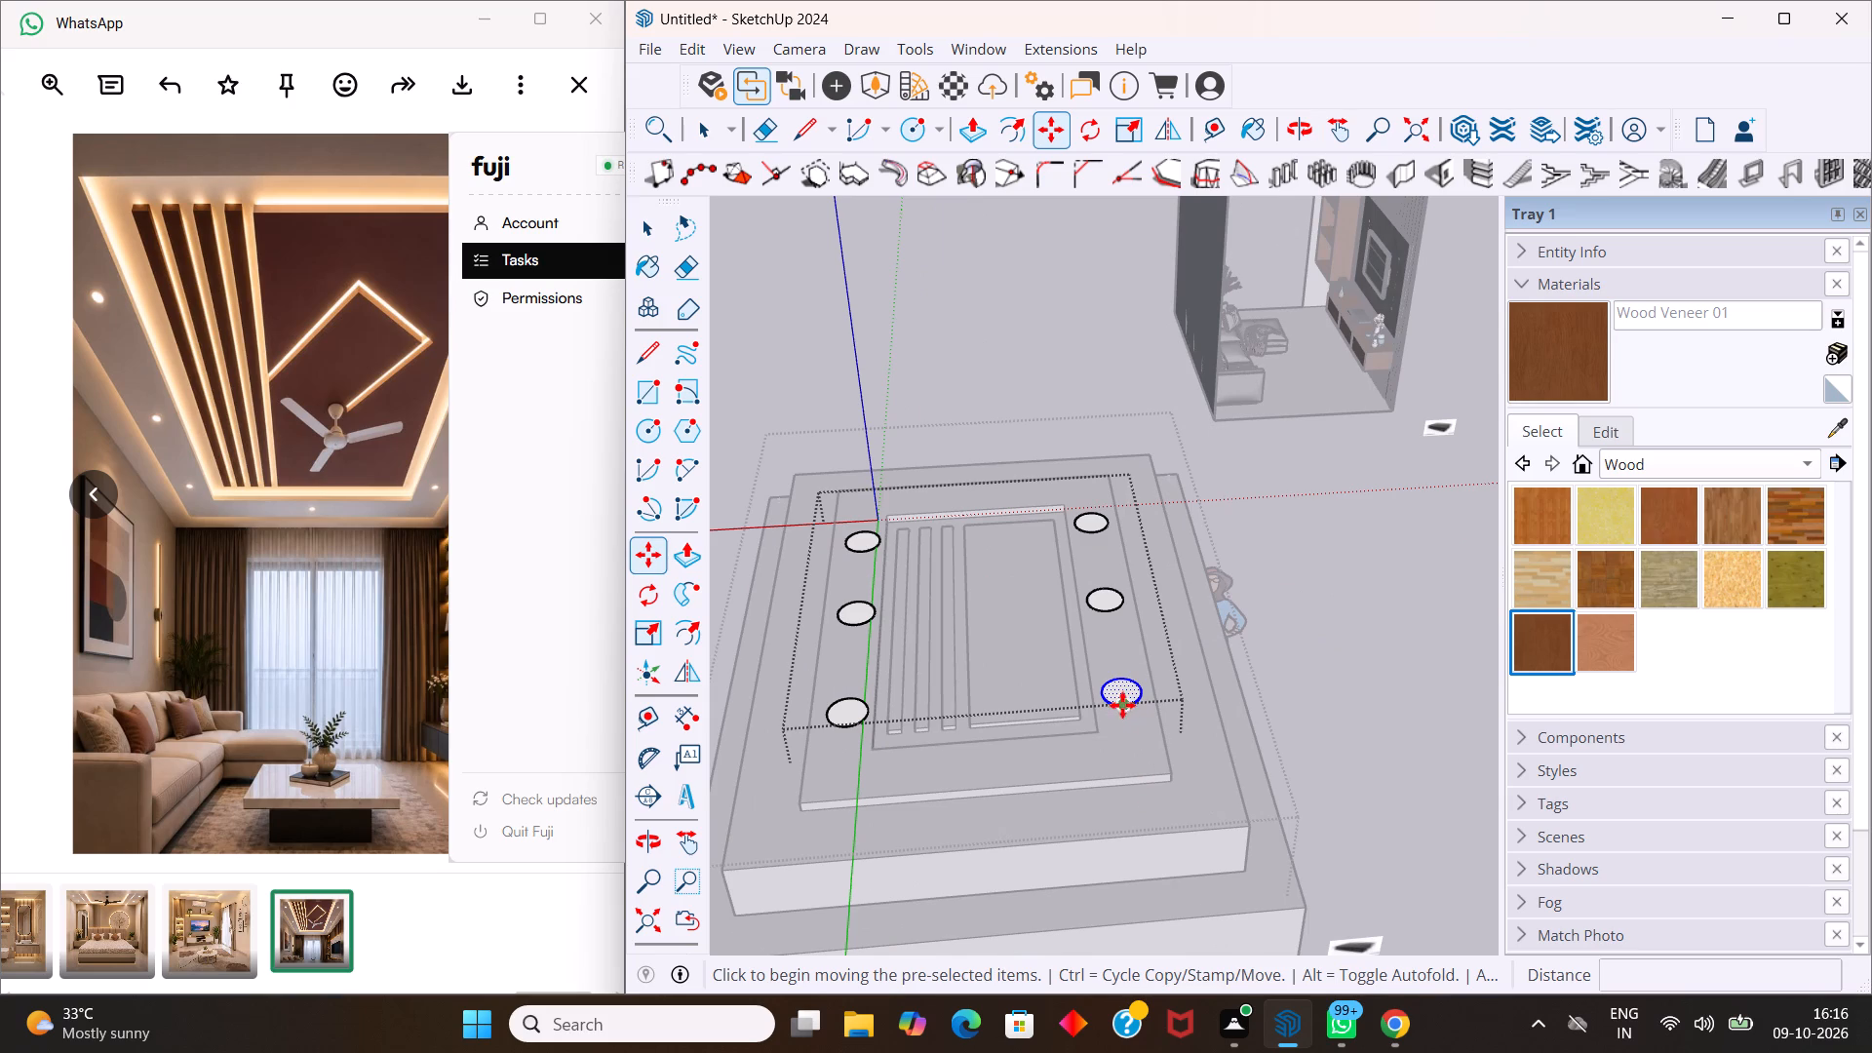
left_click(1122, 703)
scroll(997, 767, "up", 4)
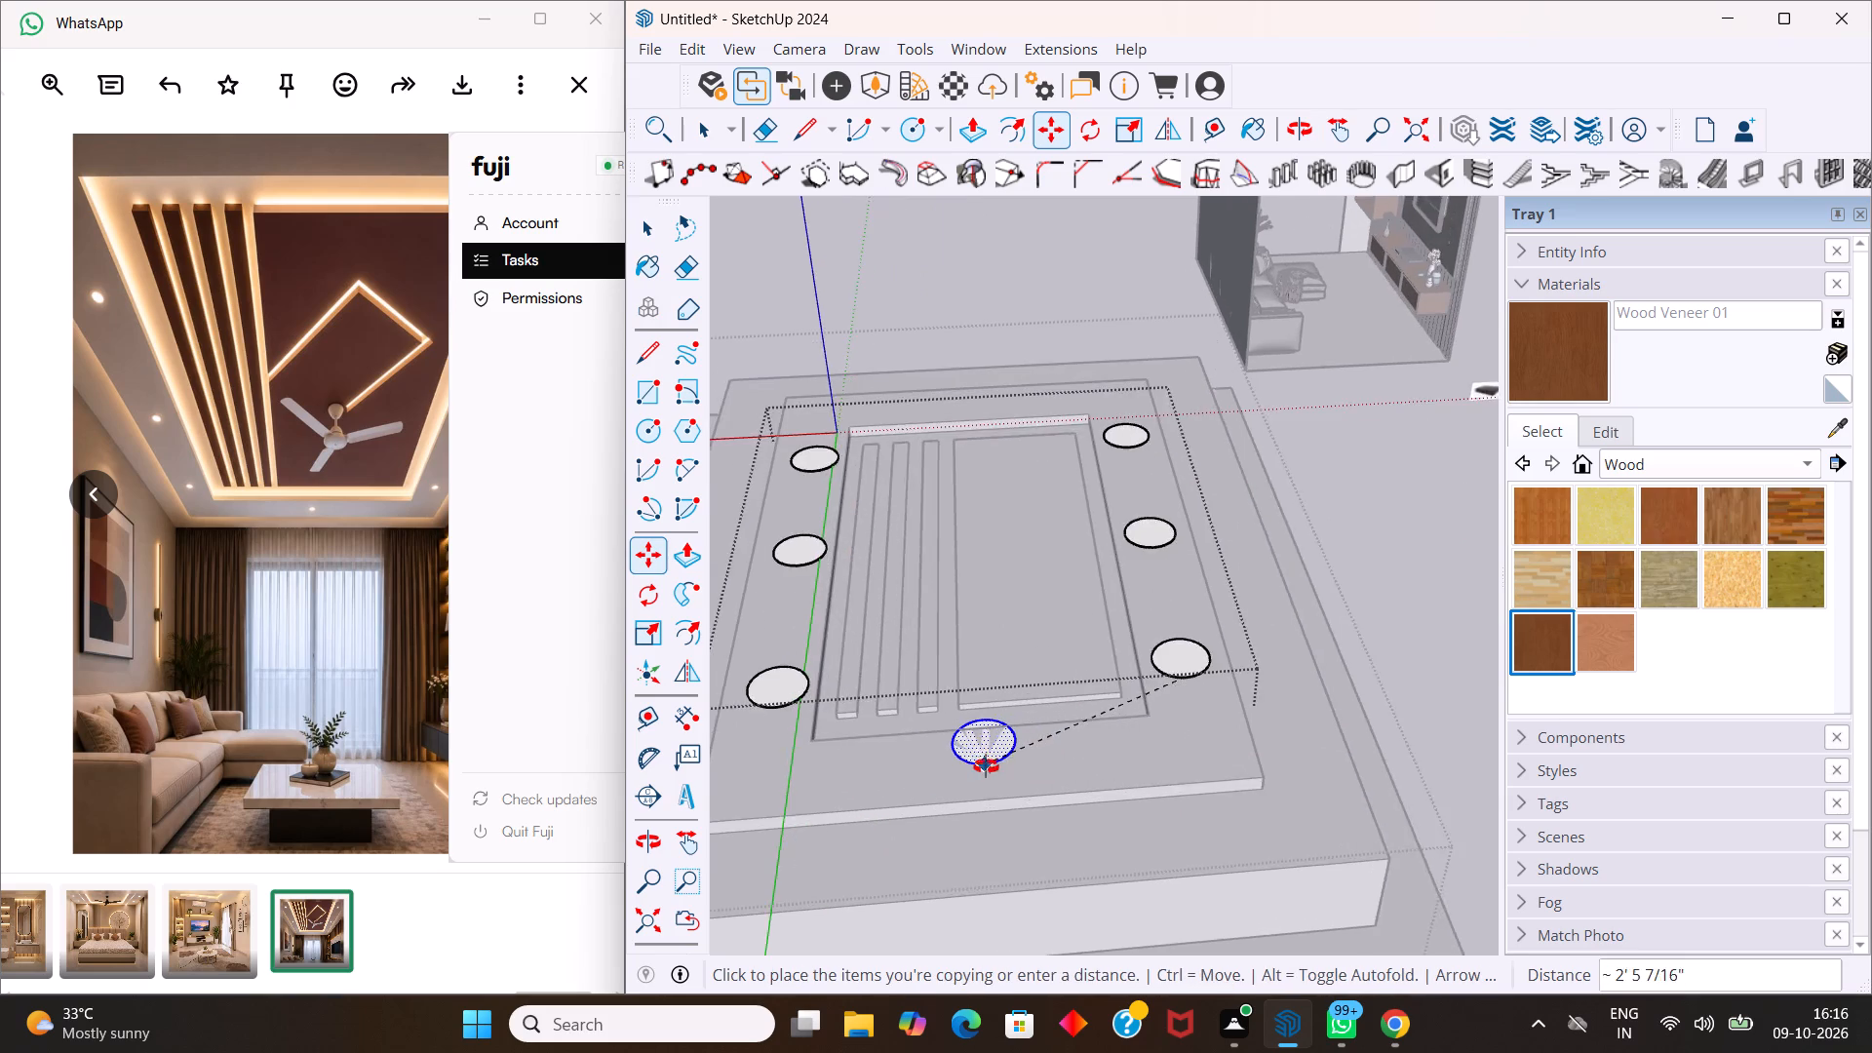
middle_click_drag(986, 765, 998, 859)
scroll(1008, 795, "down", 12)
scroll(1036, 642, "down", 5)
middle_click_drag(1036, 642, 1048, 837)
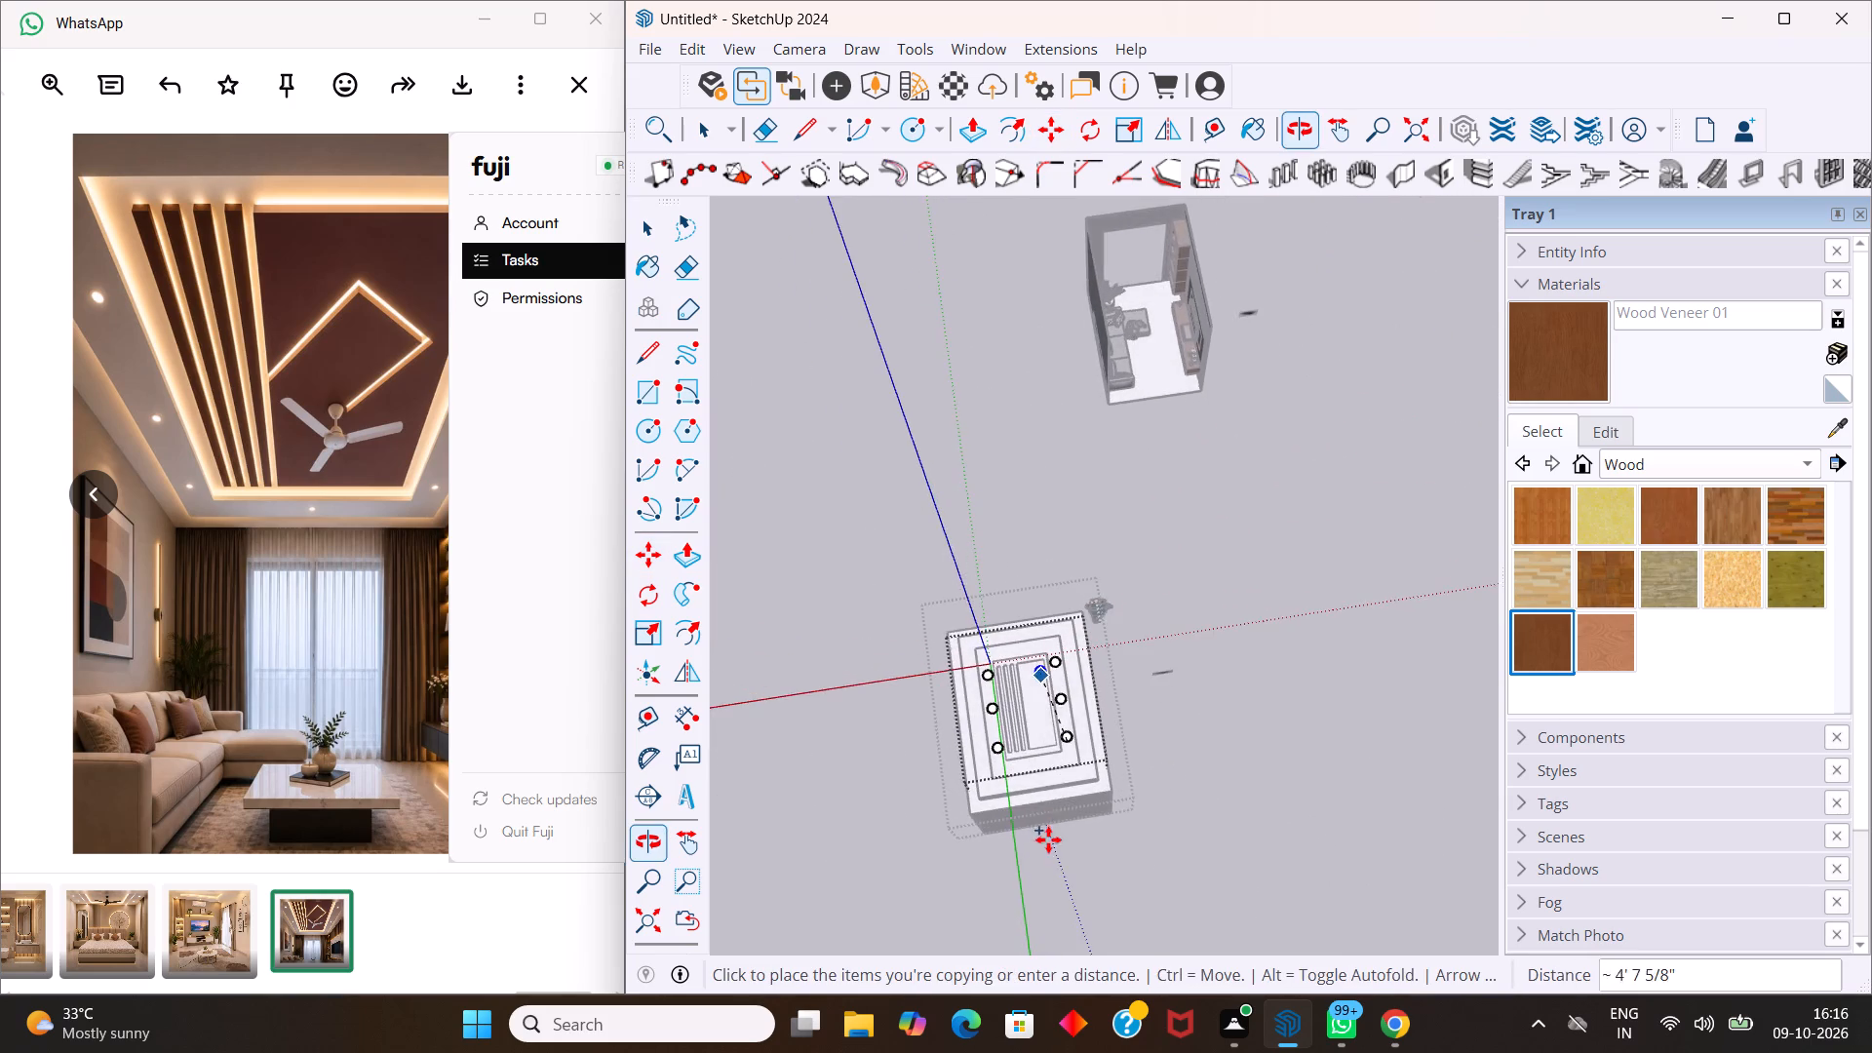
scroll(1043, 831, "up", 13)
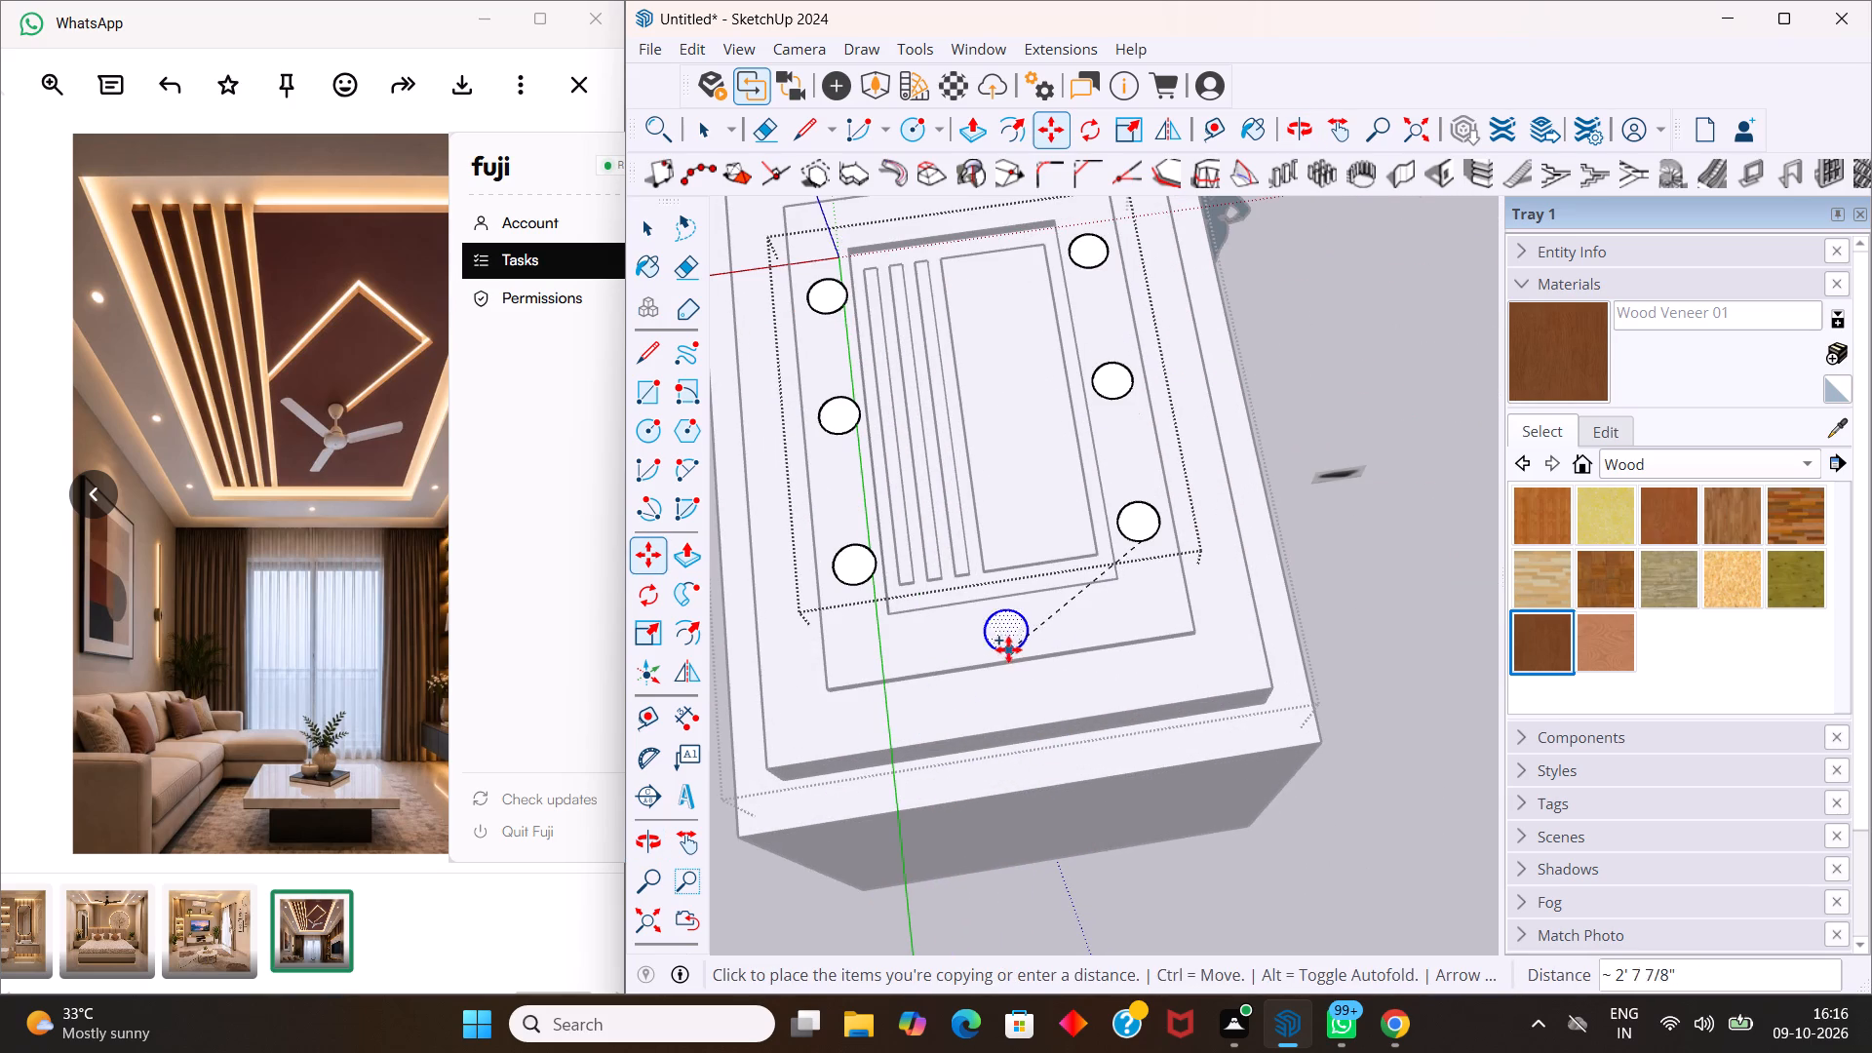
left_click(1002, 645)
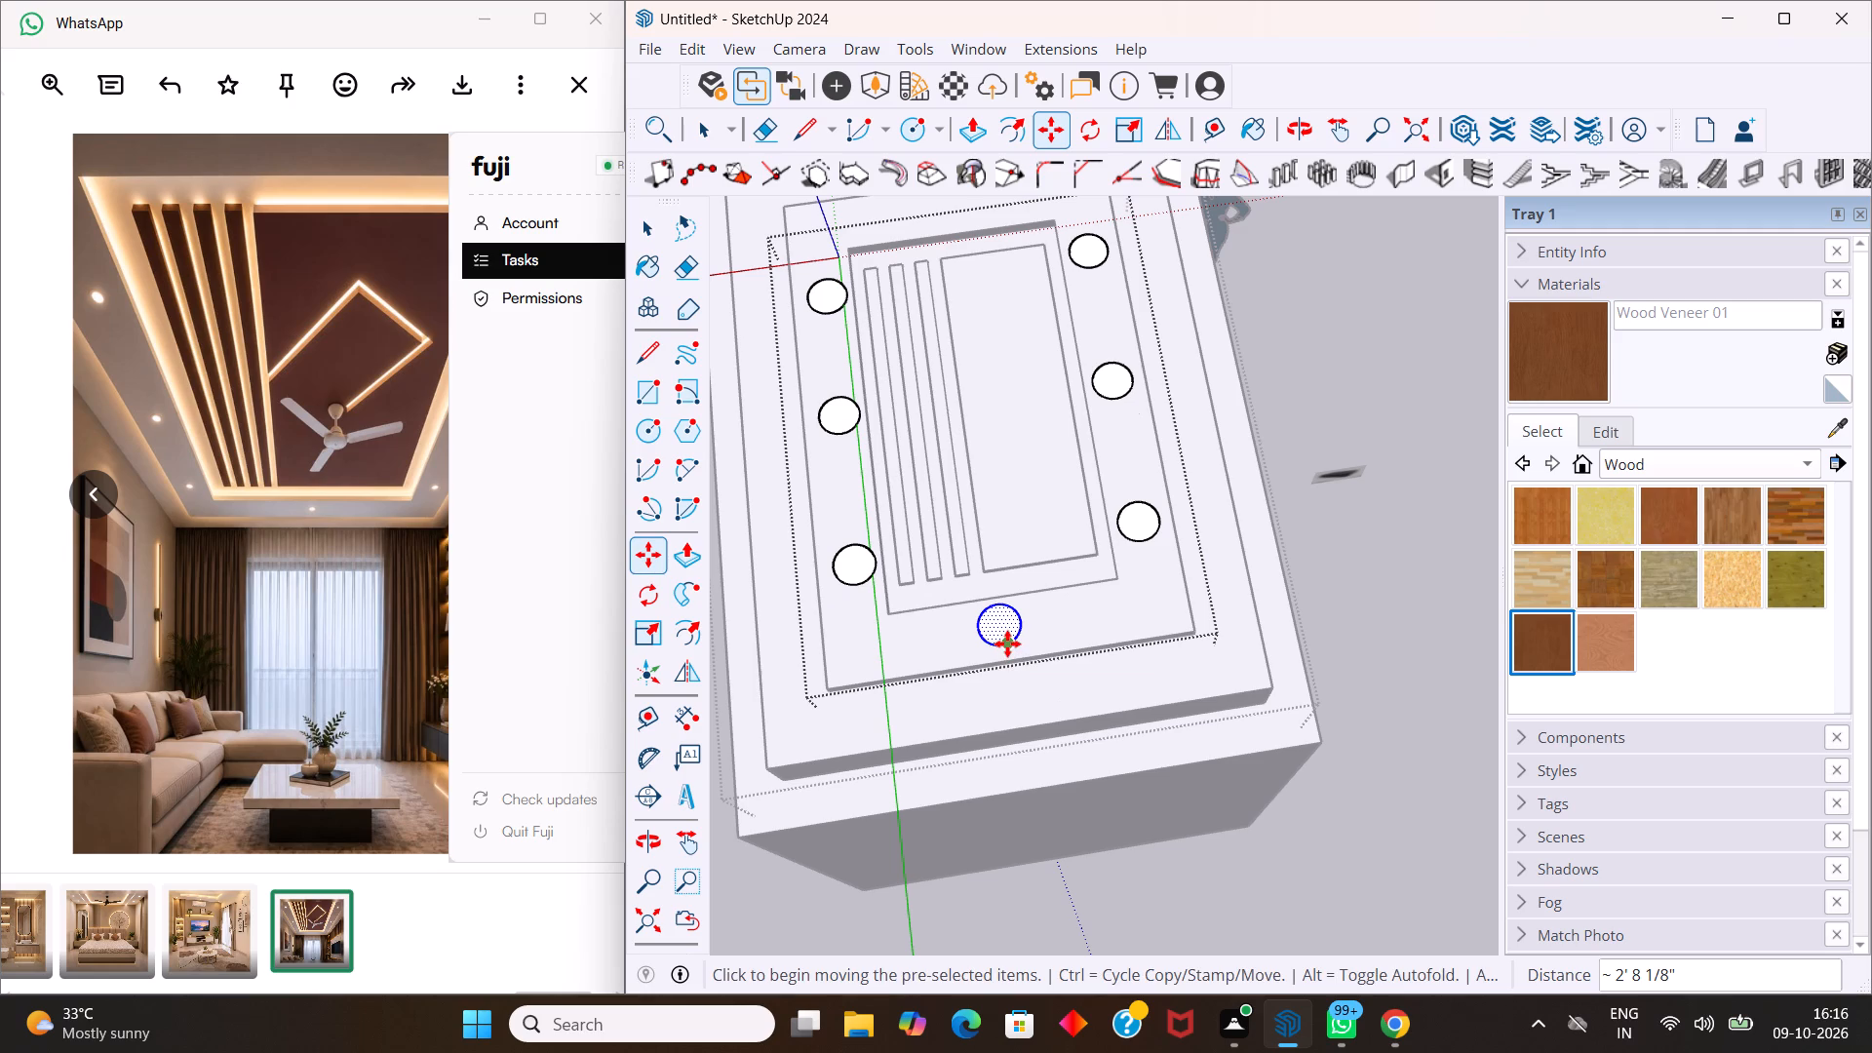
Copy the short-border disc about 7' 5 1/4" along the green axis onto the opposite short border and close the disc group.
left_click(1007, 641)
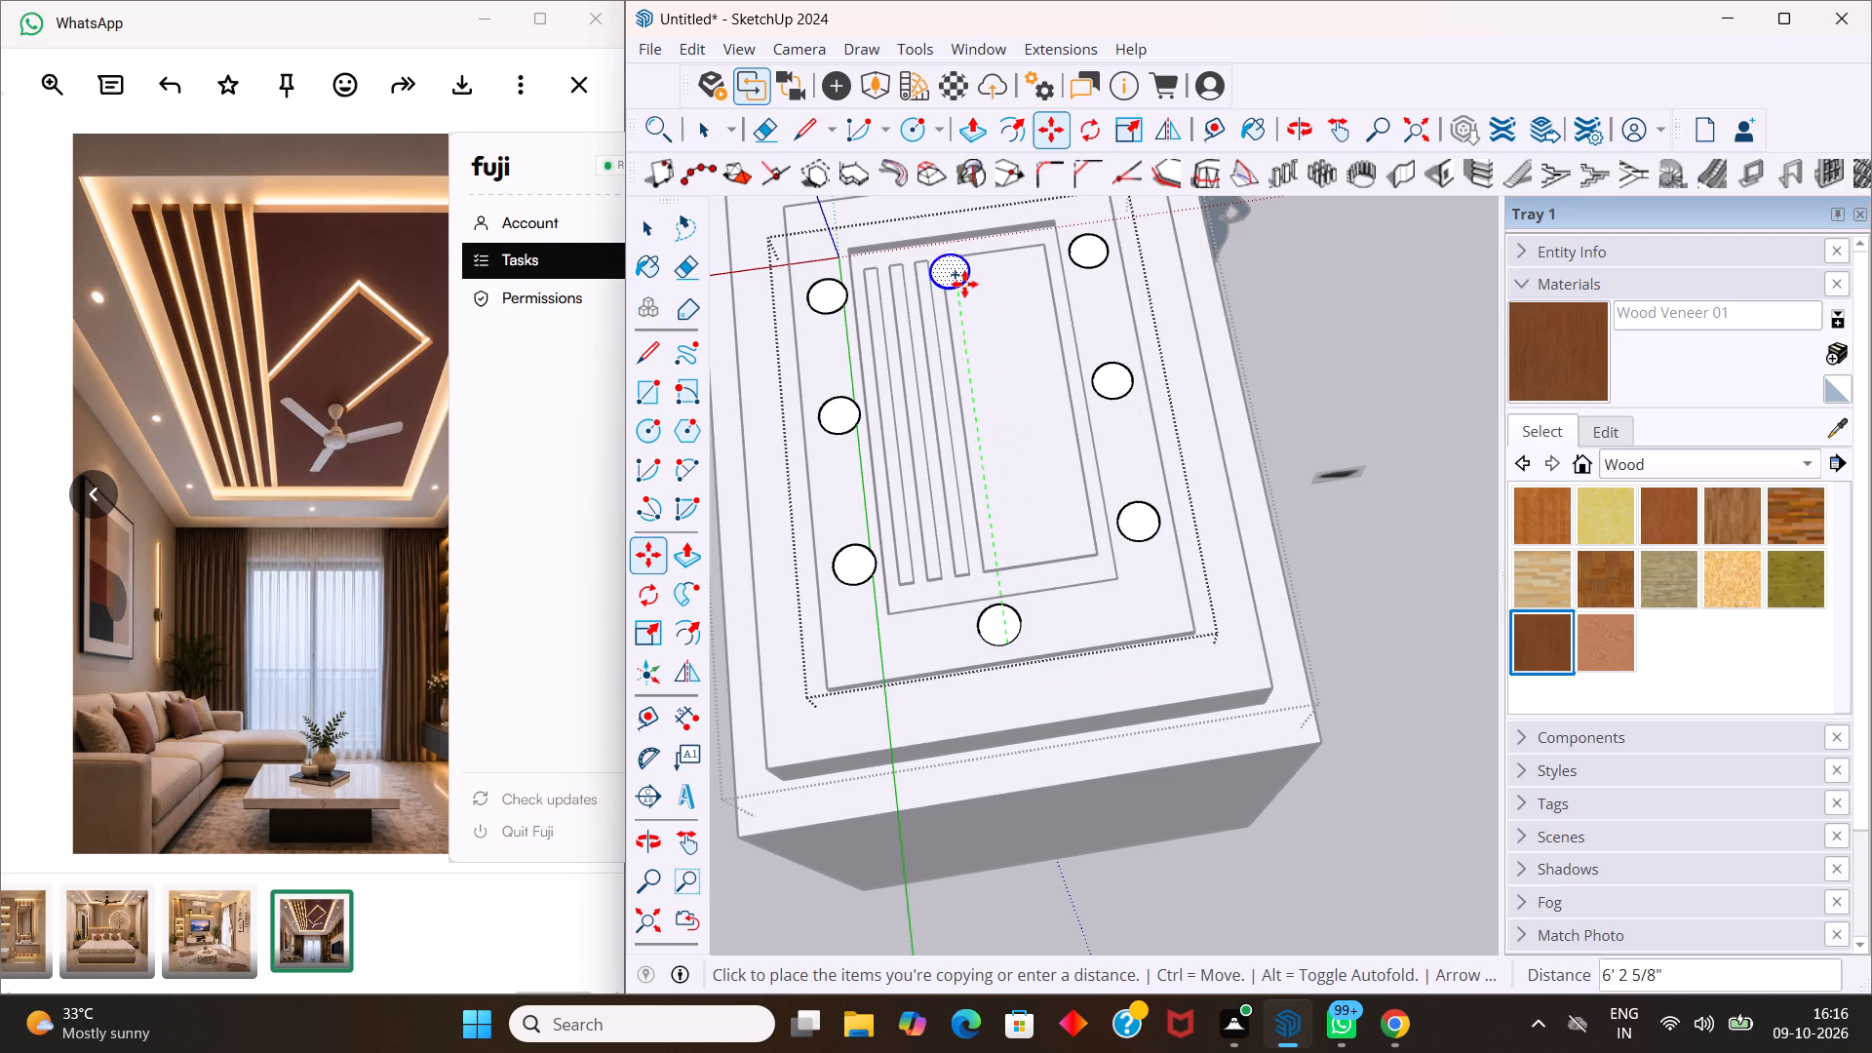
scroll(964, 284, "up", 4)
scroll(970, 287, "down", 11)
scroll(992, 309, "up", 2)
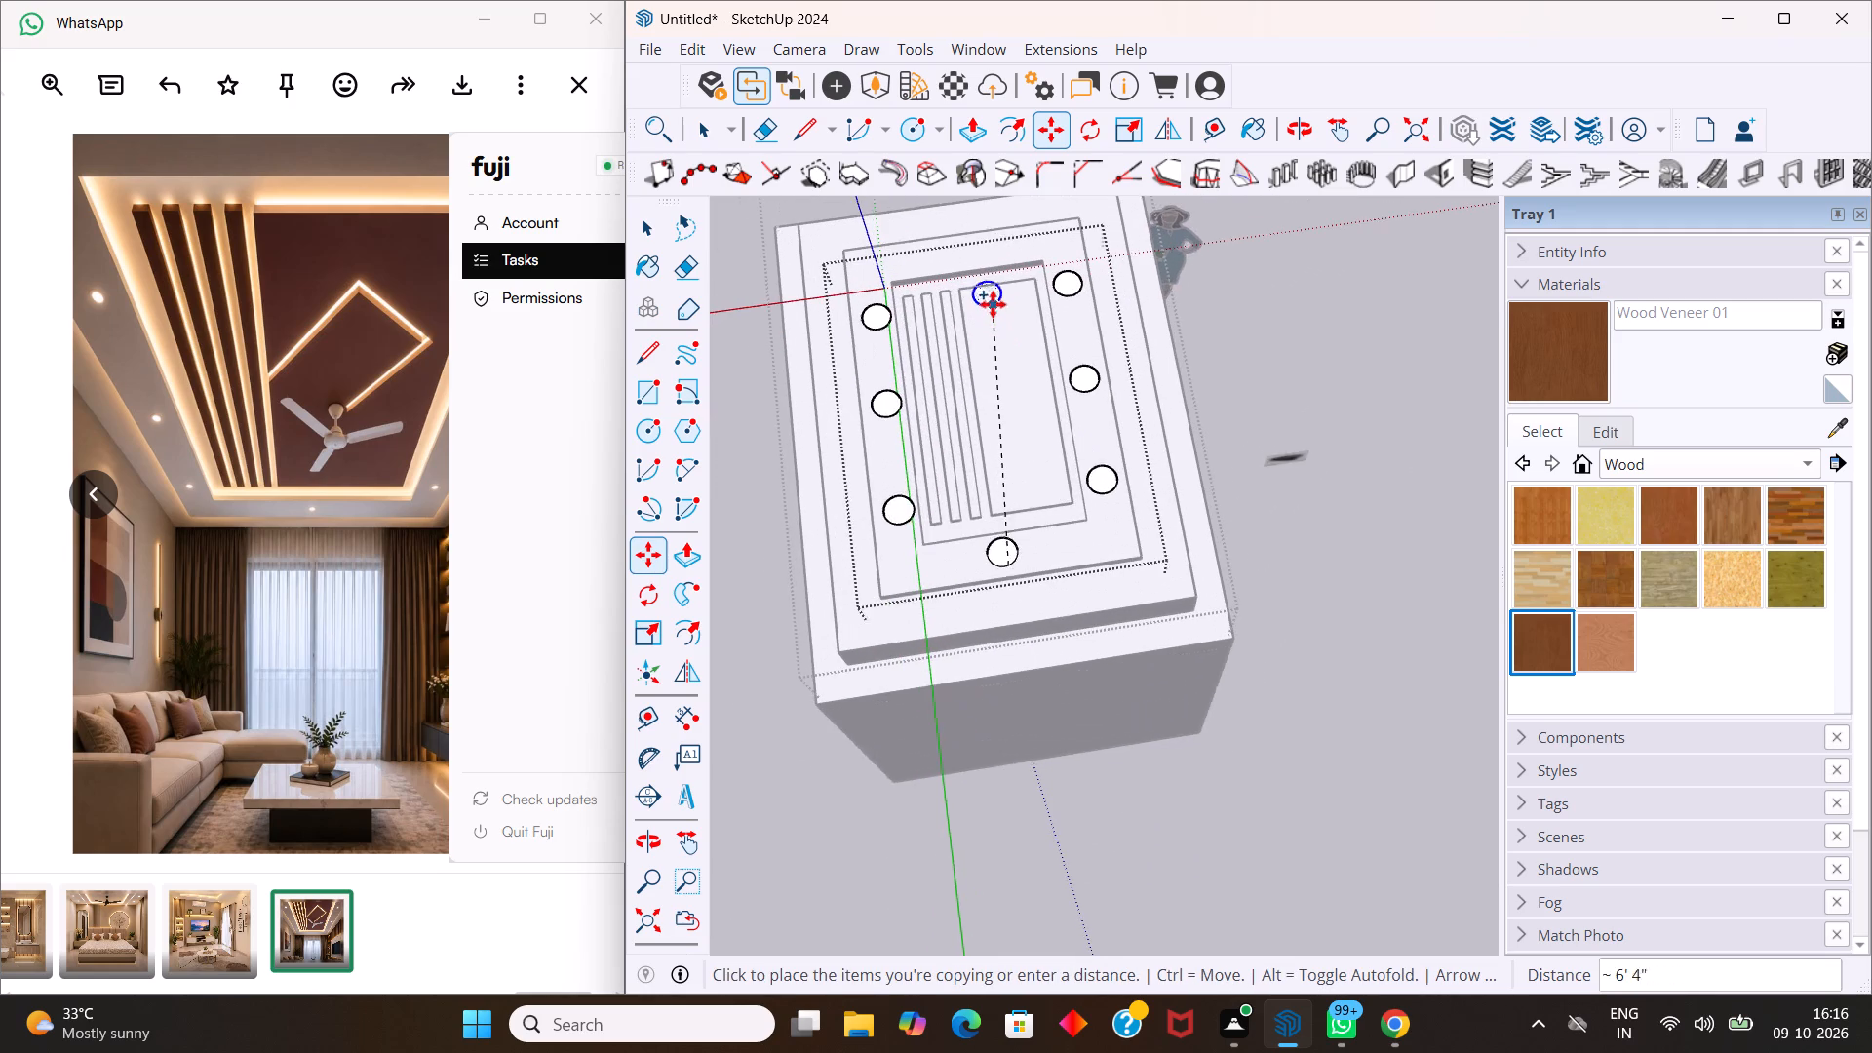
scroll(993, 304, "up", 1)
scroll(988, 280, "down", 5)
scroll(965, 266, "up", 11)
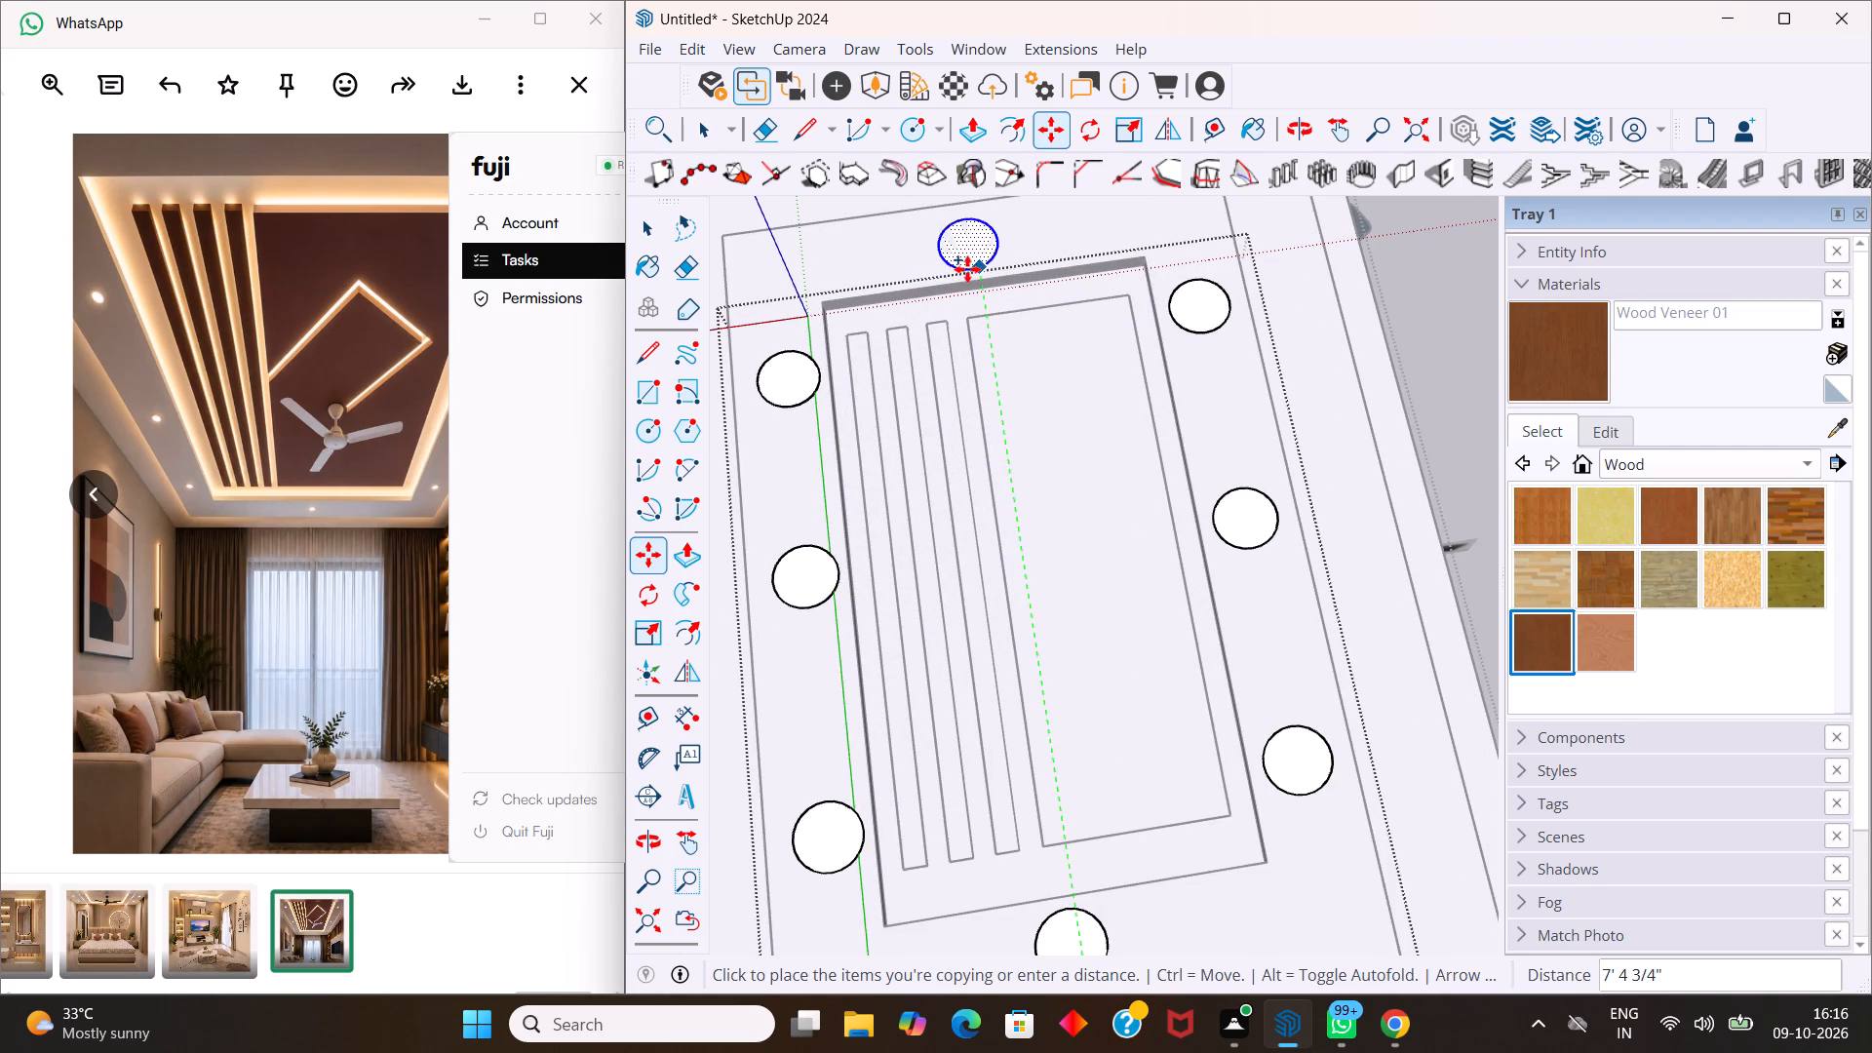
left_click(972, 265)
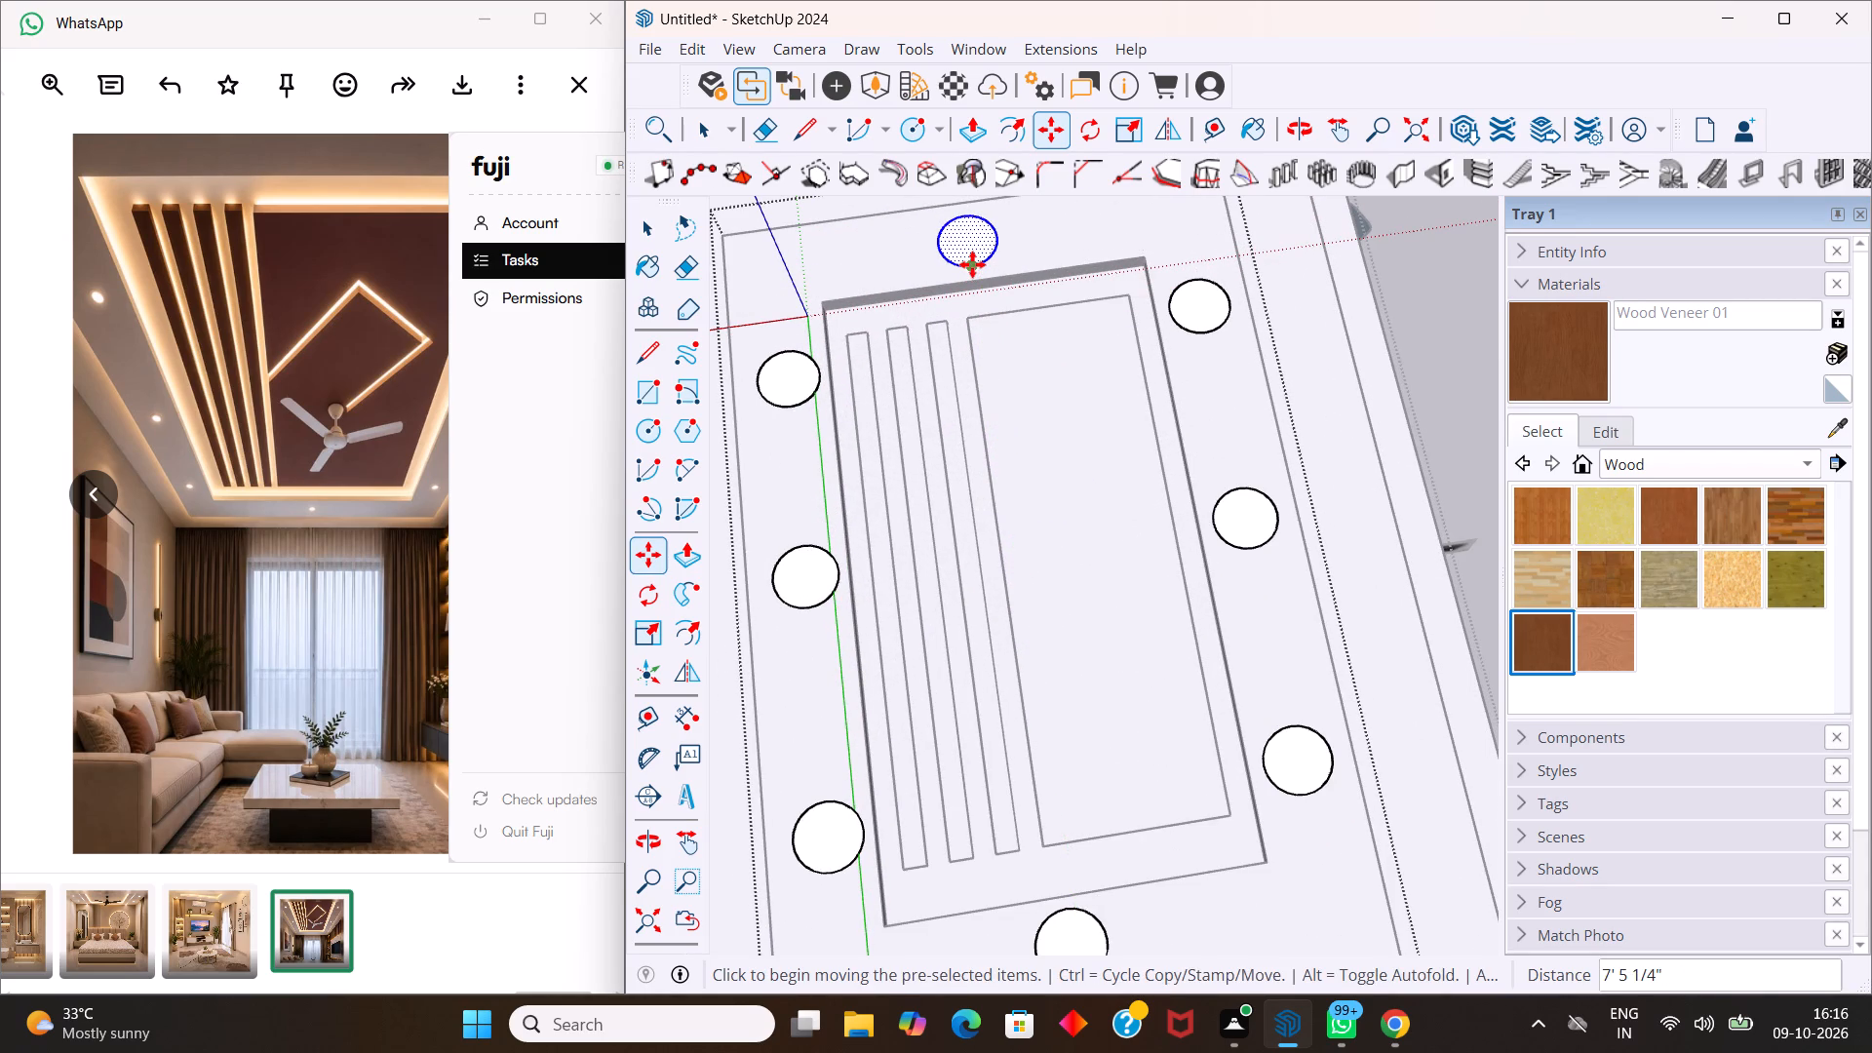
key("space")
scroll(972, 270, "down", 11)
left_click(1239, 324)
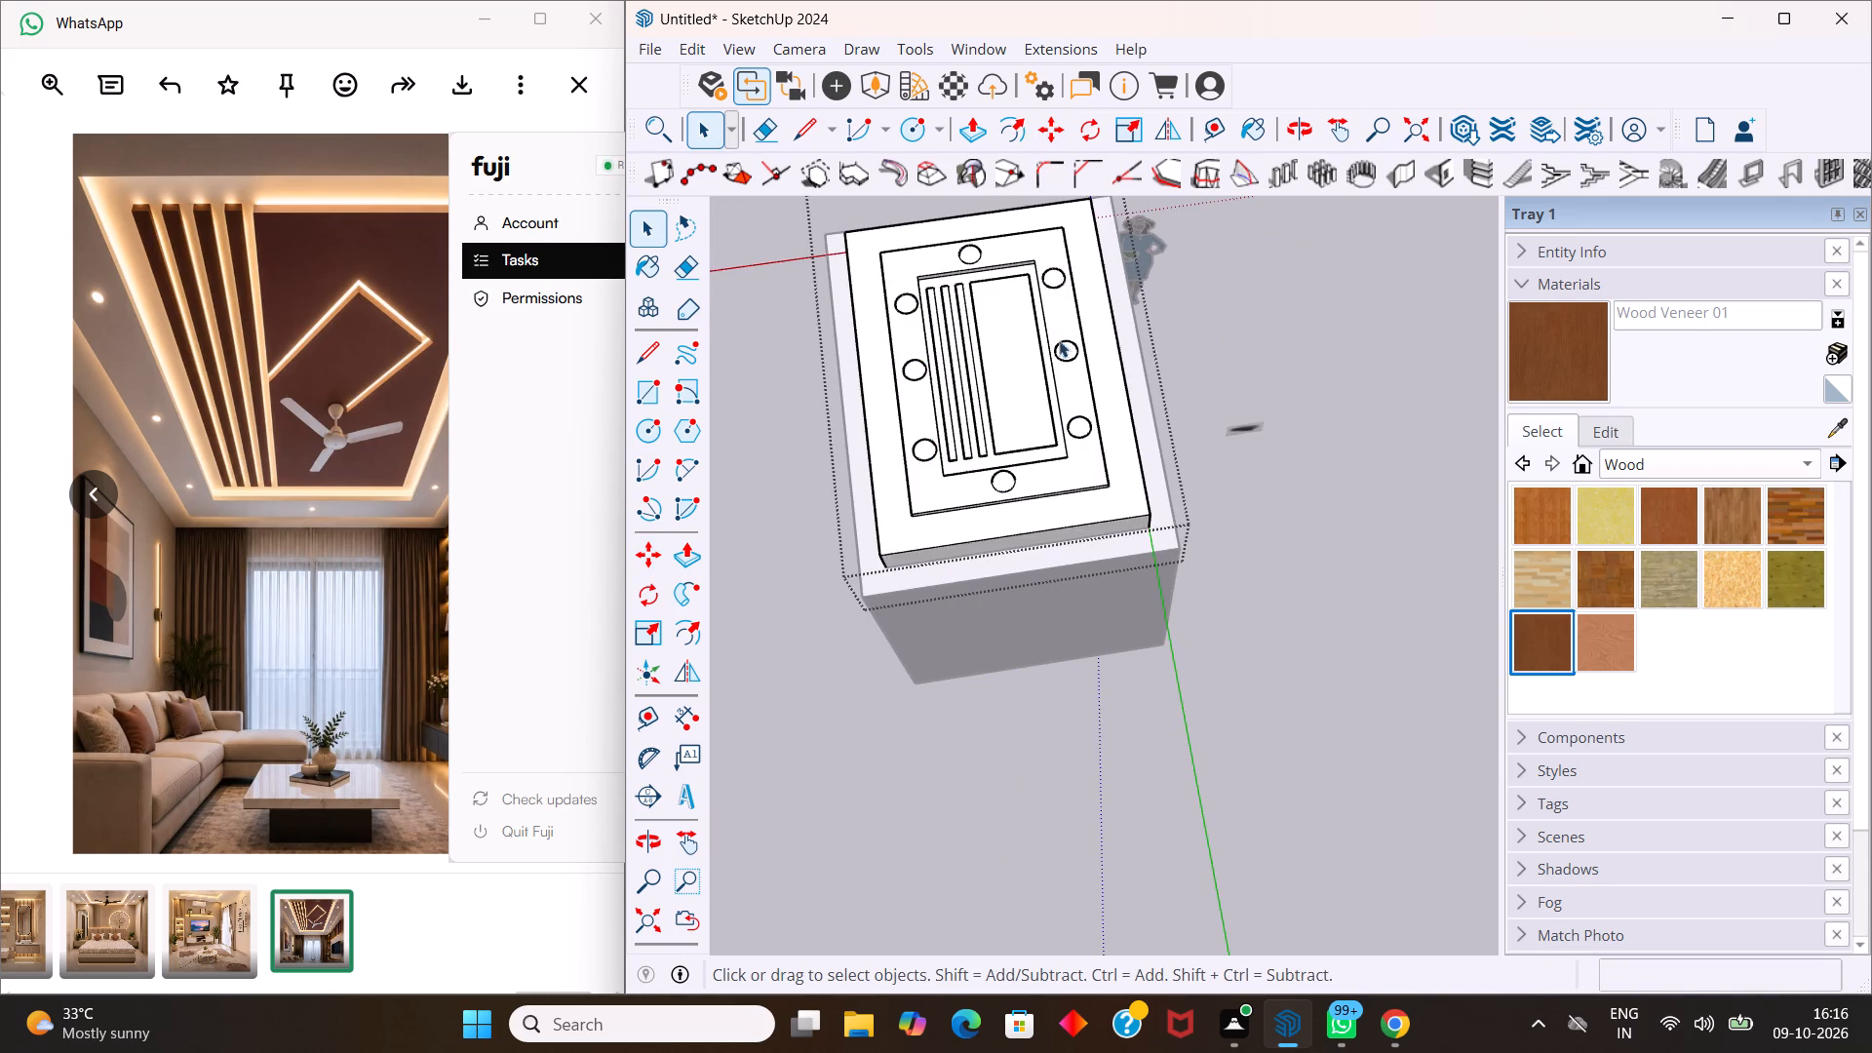
Examine the discs on both short borders from low angles and compare their thickness with the discs in the side rows.
middle_click_drag(1007, 331, 979, 240)
scroll(979, 233, "up", 18)
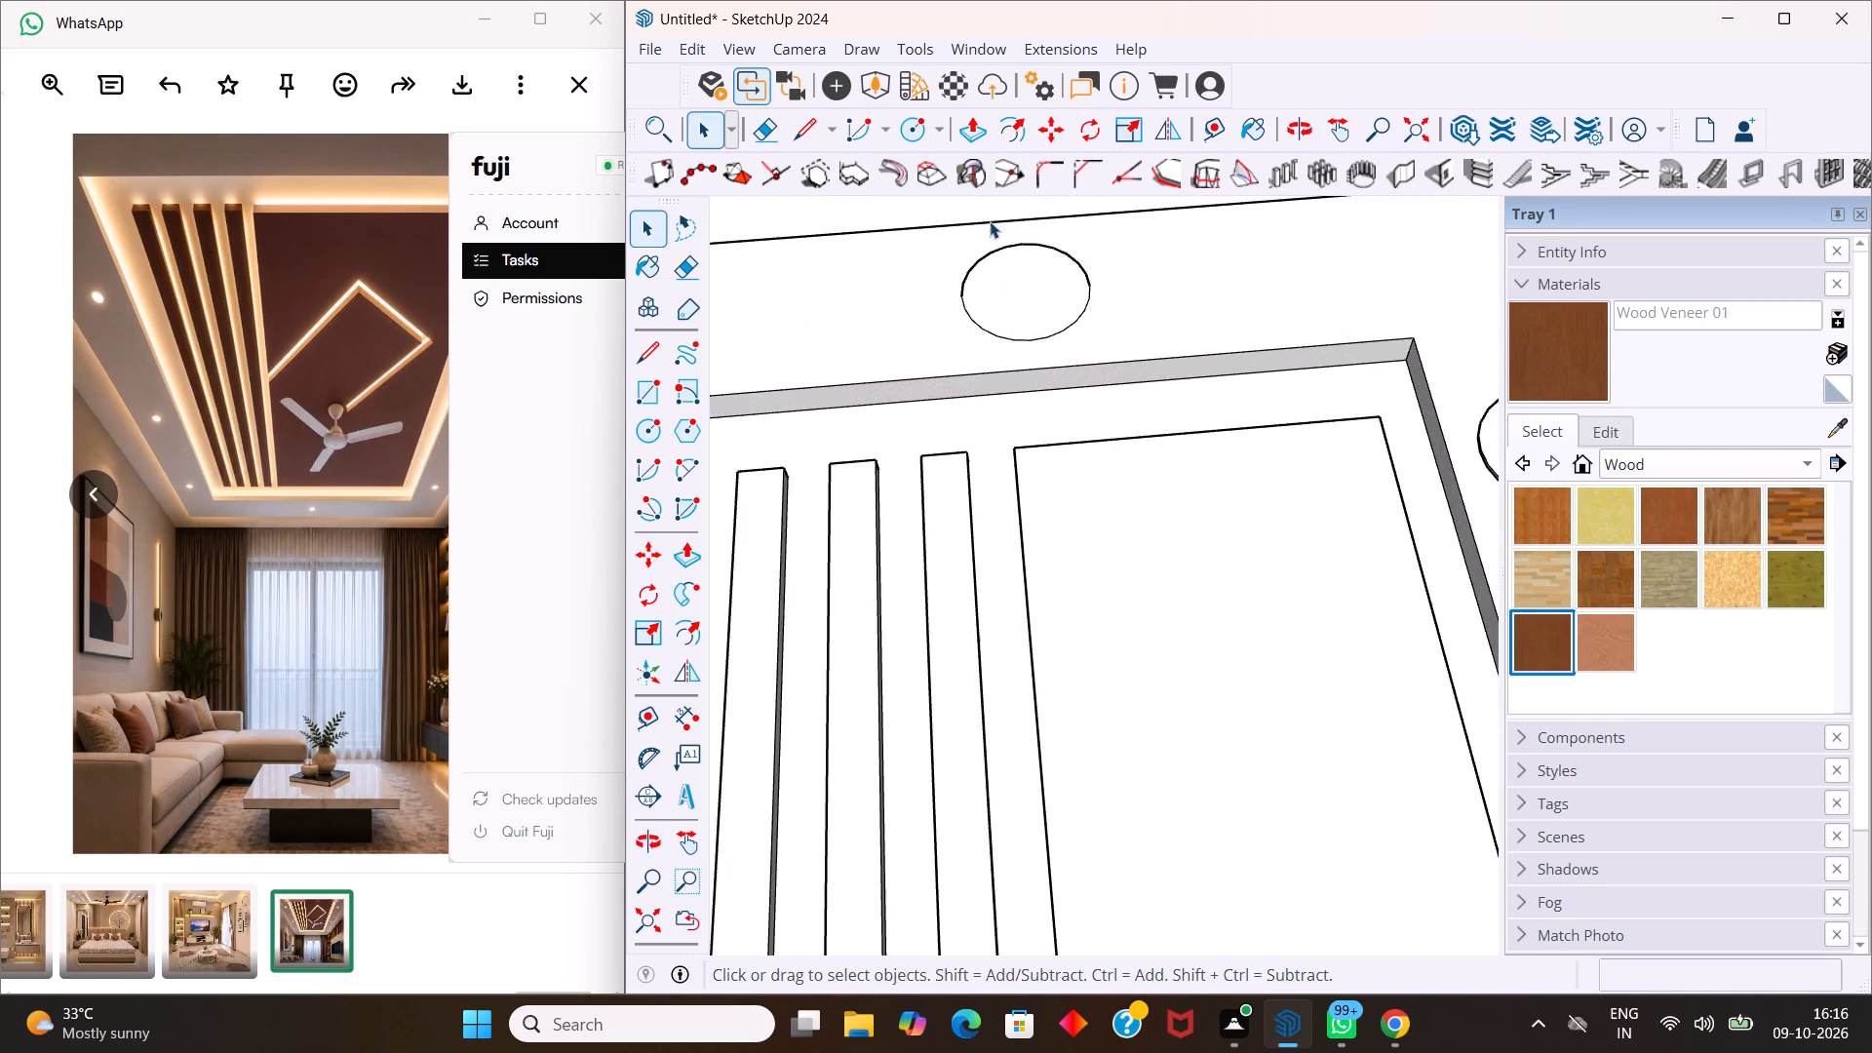
scroll(990, 221, "up", 5)
middle_click_drag(1051, 349, 1392, 11)
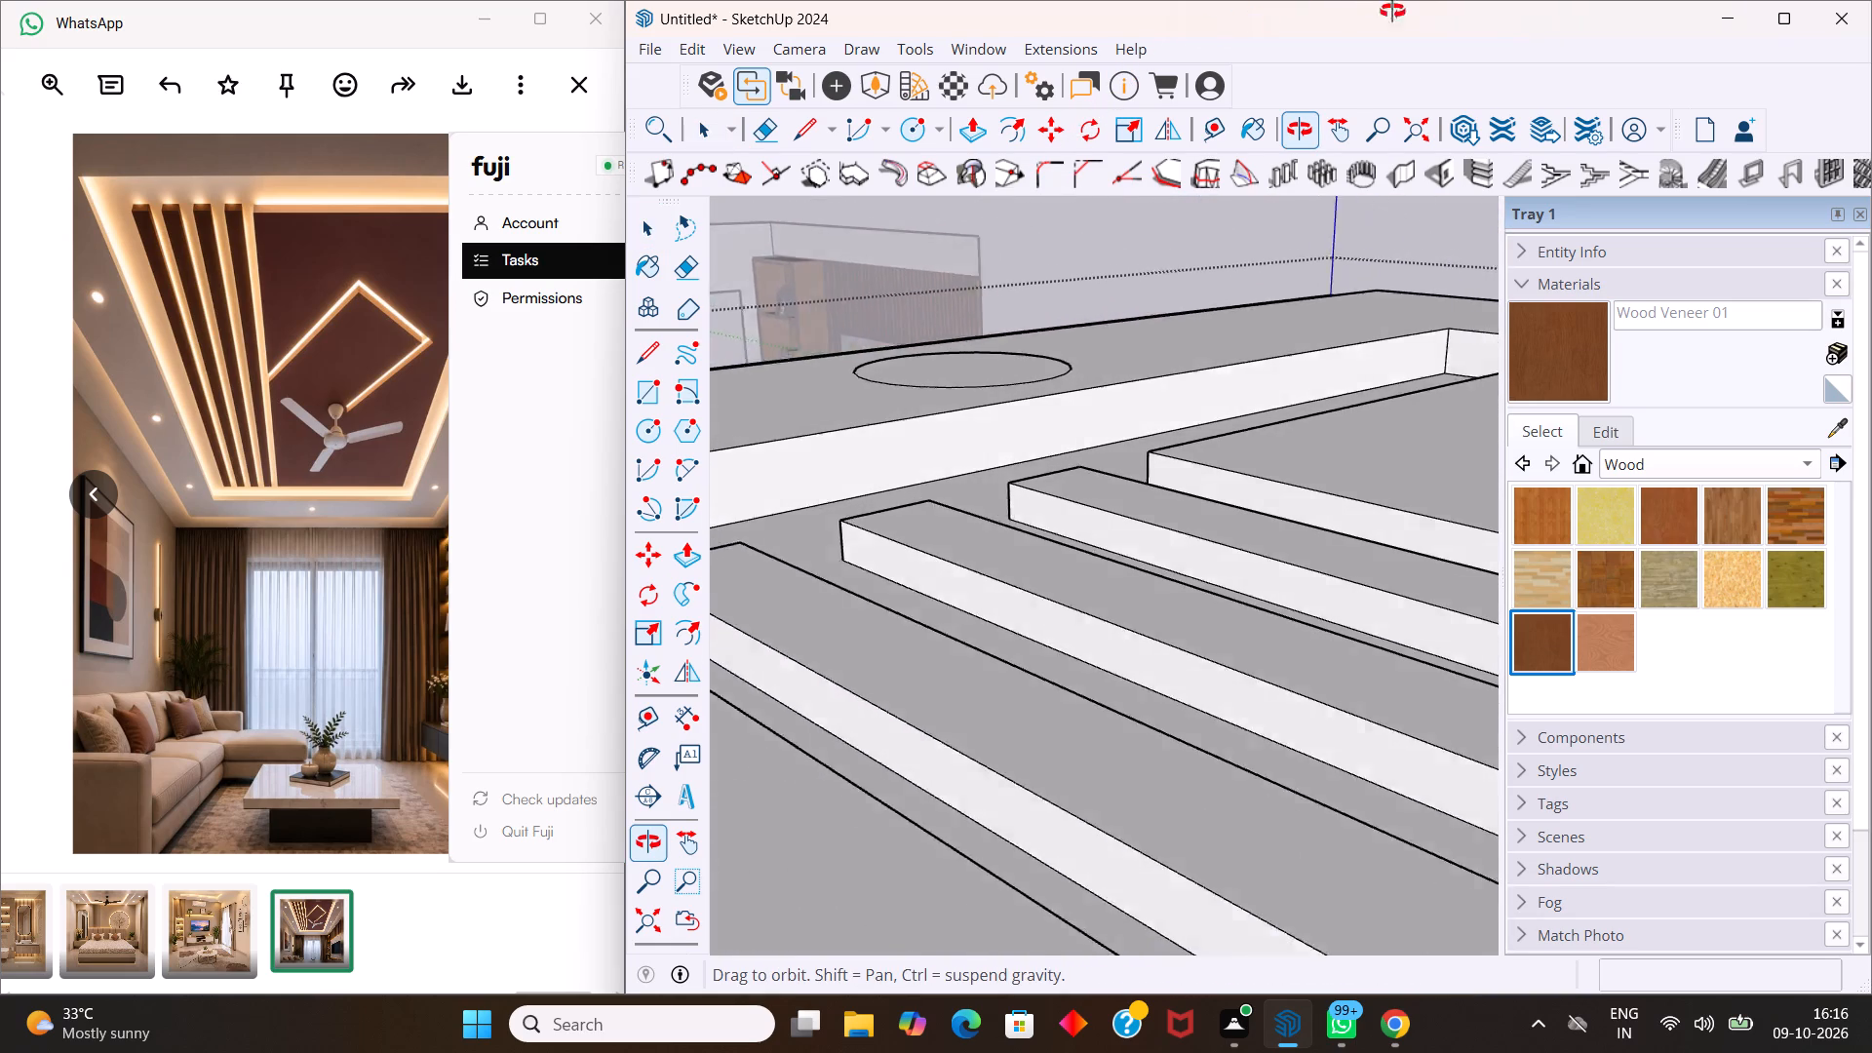
middle_click_drag(1392, 11, 1393, 13)
scroll(1059, 387, "up", 15)
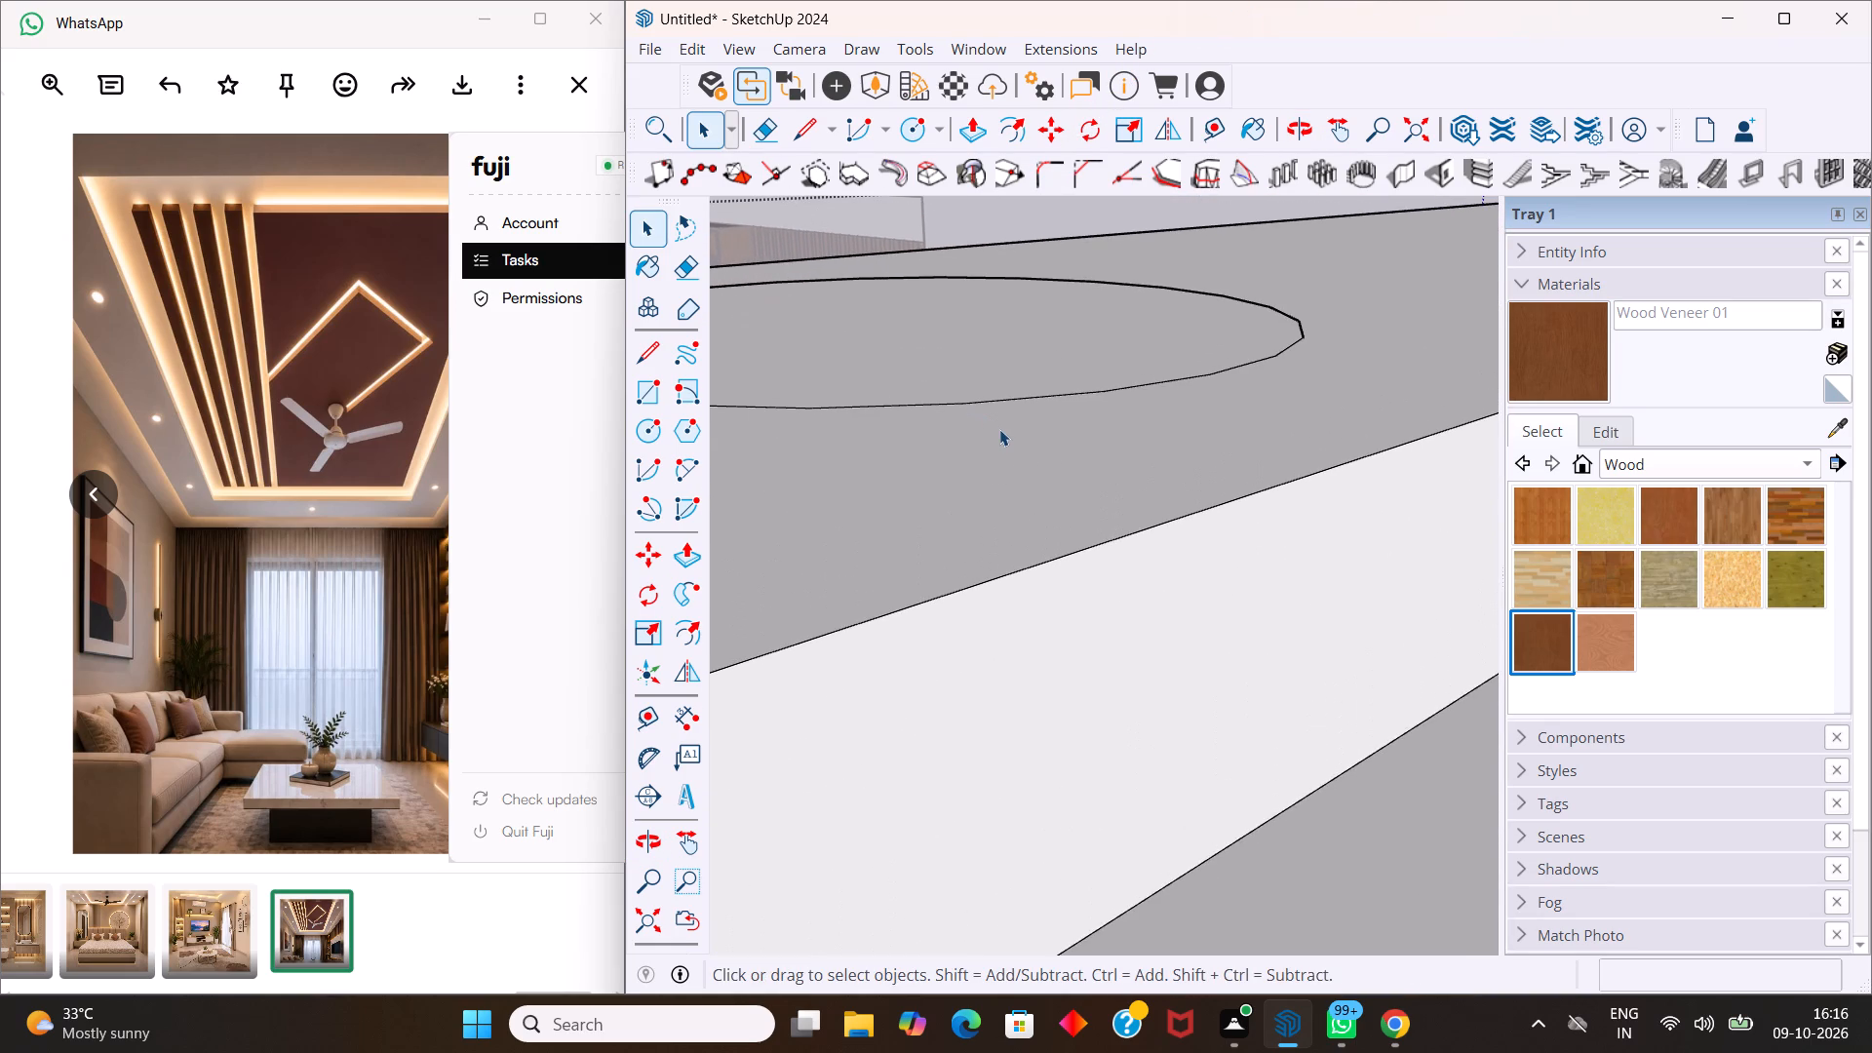
scroll(1044, 420, "up", 1)
middle_click_drag(1051, 415, 1214, 356)
scroll(1070, 399, "down", 9)
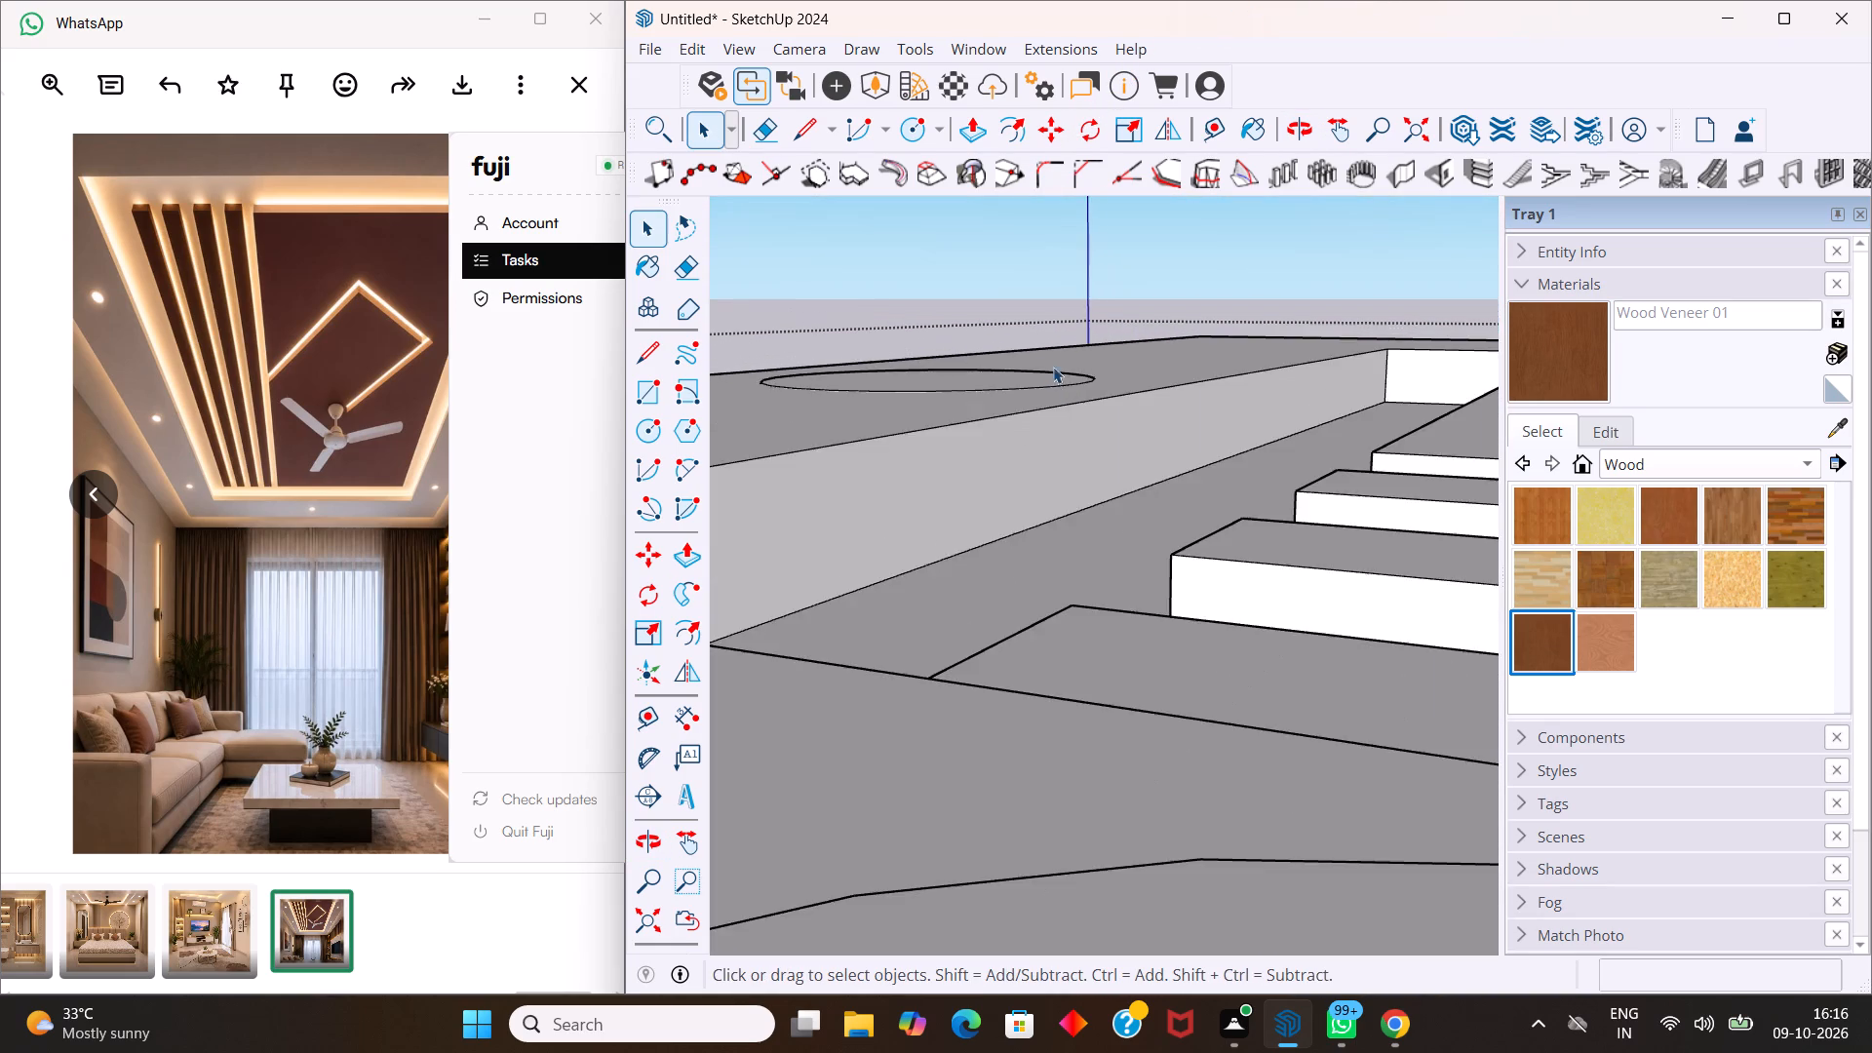
scroll(1053, 367, "down", 10)
scroll(1061, 470, "down", 17)
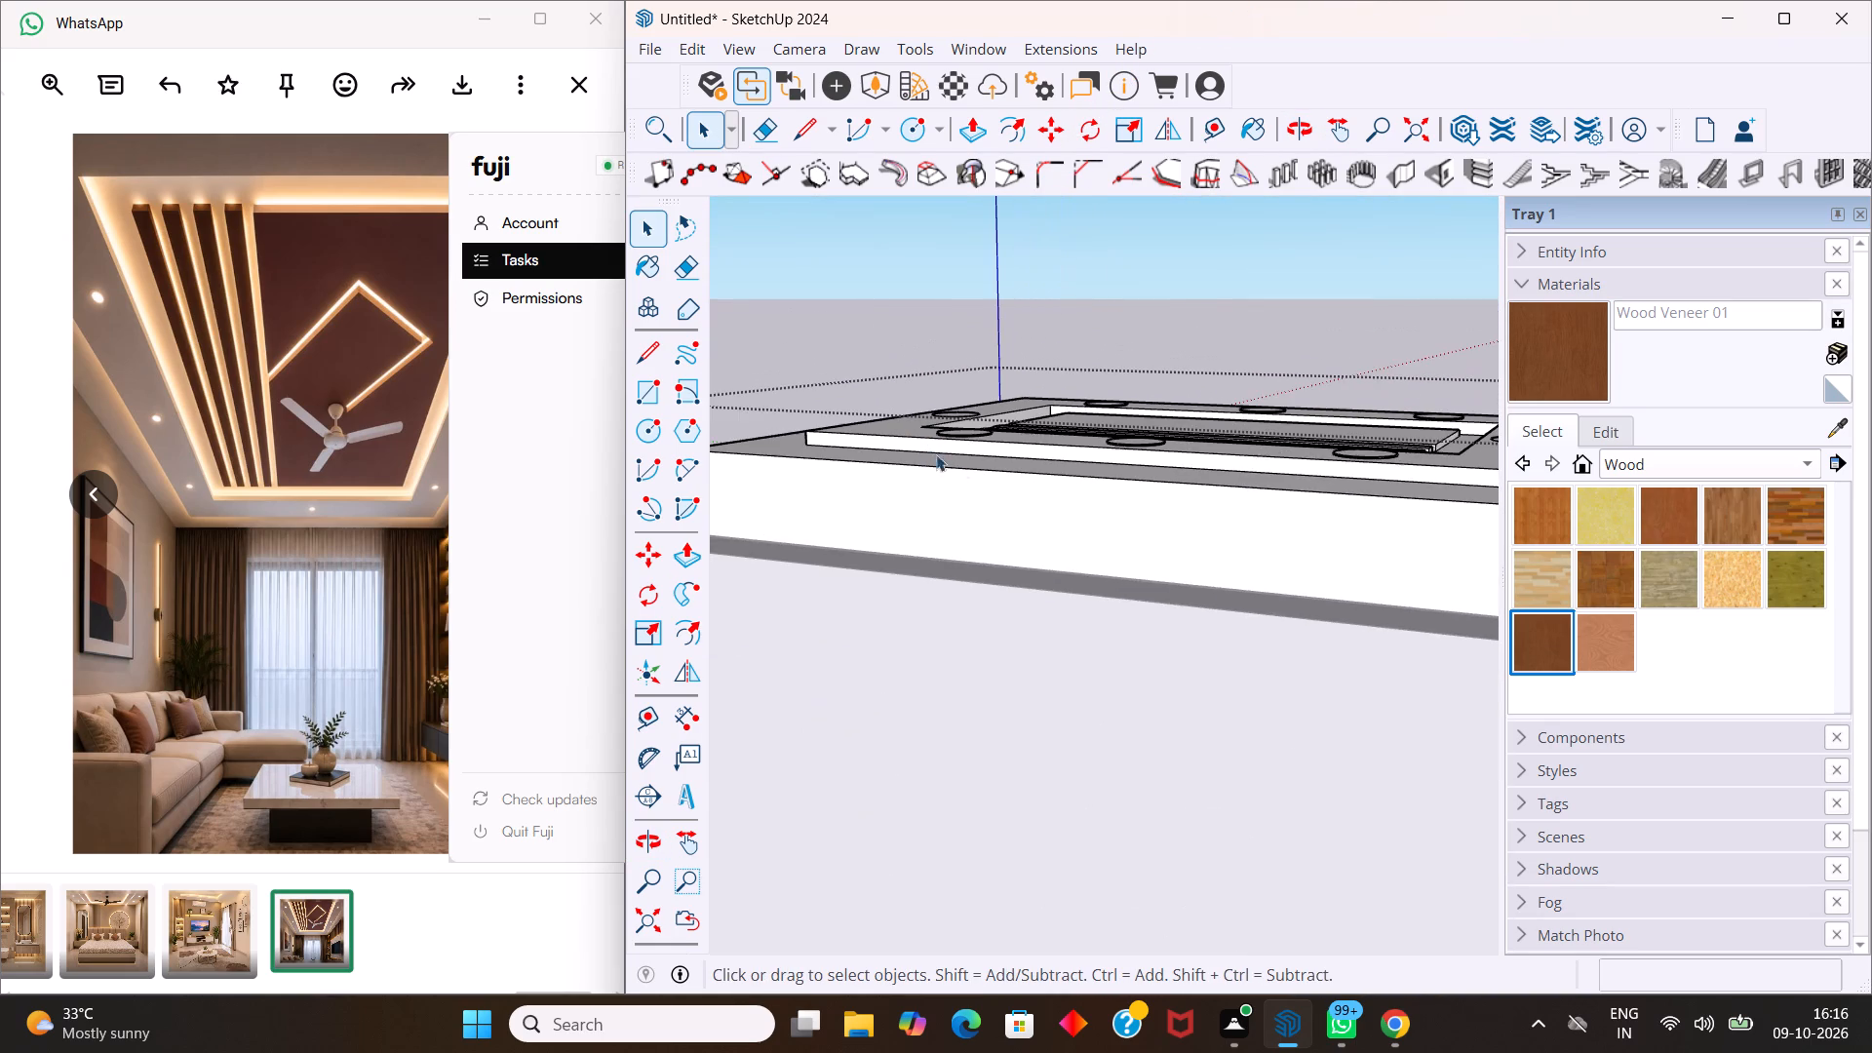
middle_click_drag(1342, 482, 1009, 499)
scroll(940, 505, "up", 10)
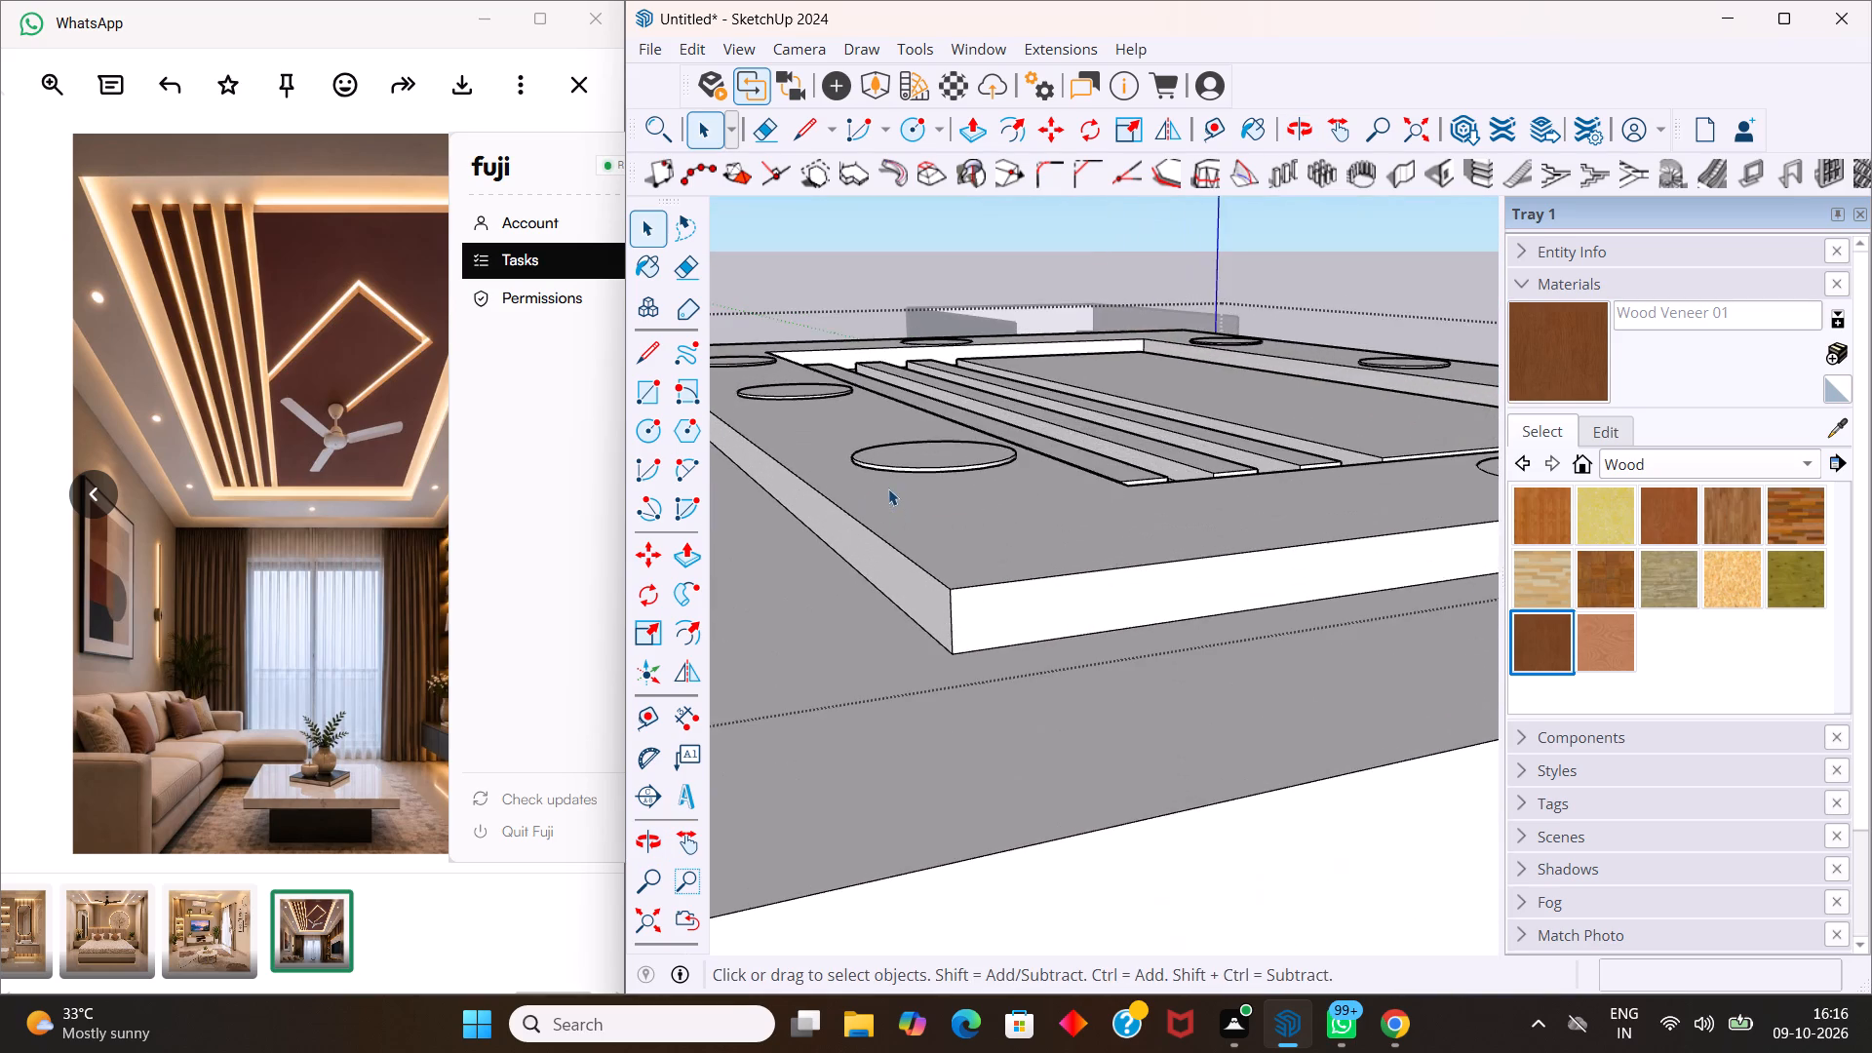
middle_click_drag(984, 517, 678, 446)
scroll(677, 441, "down", 6)
scroll(1200, 445, "down", 12)
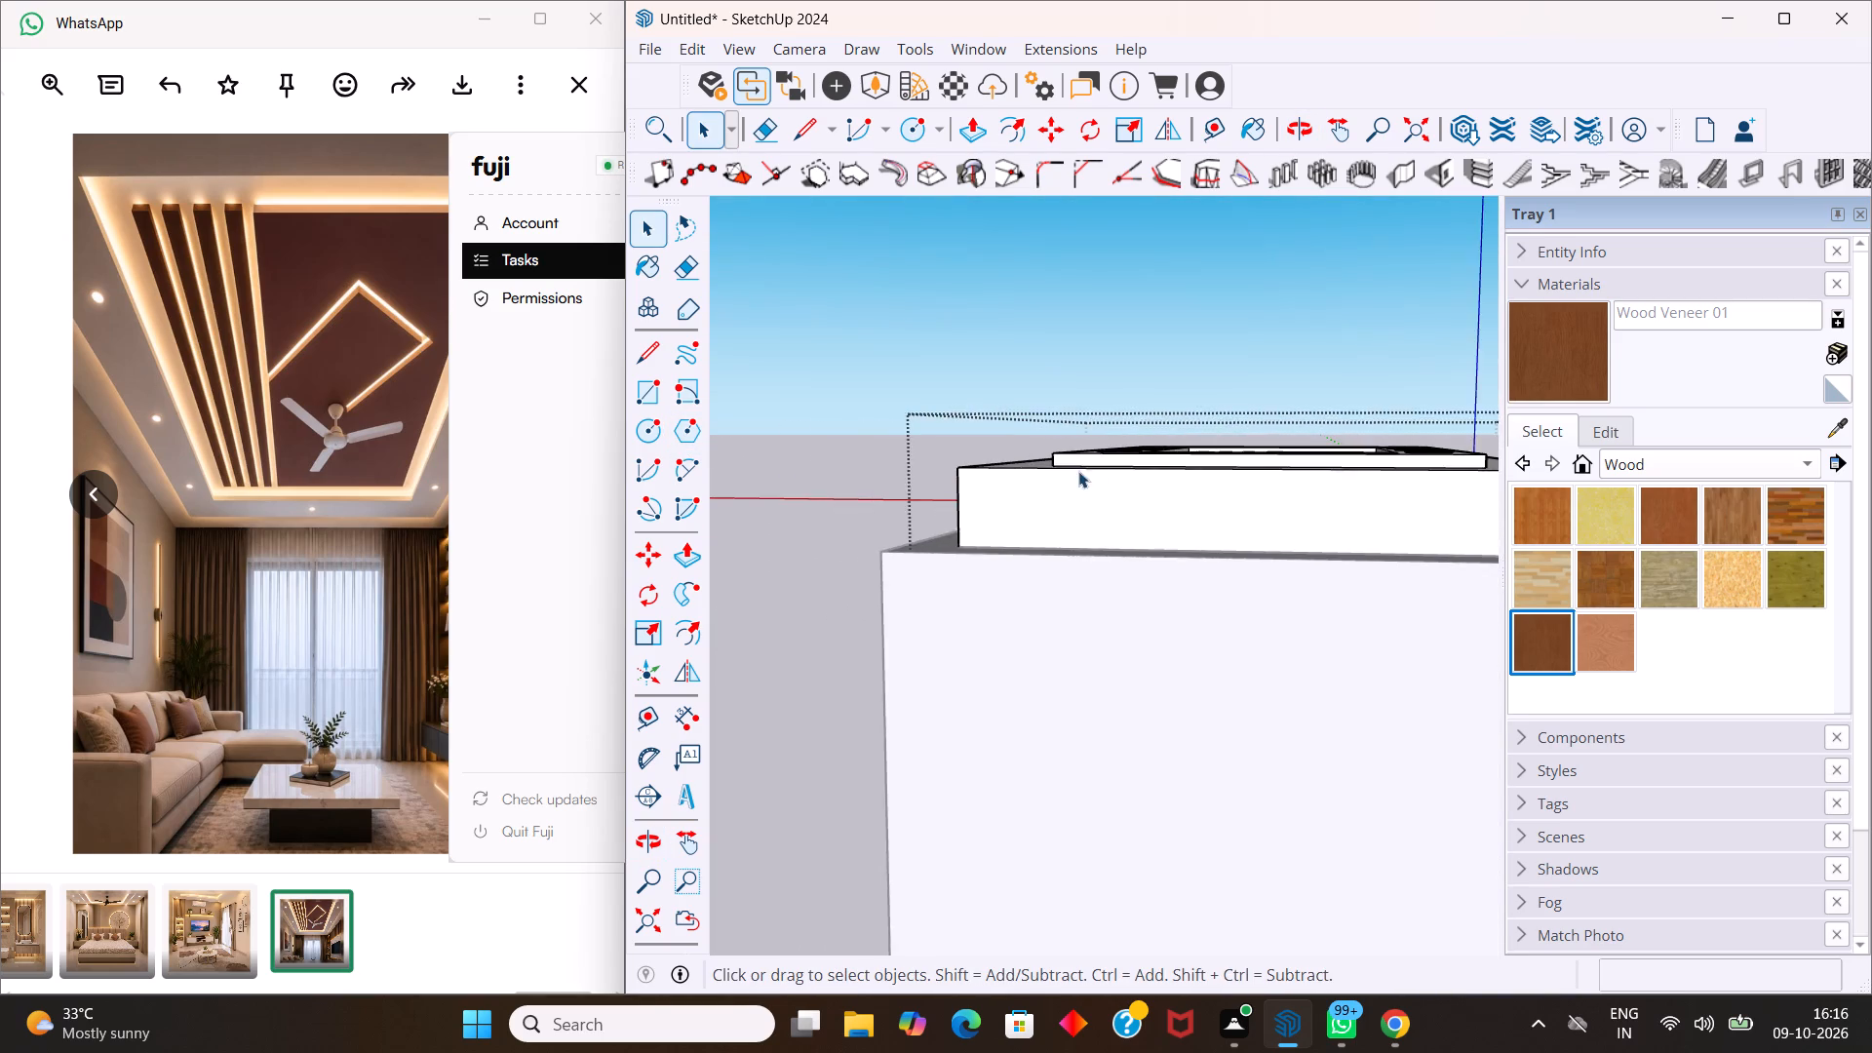
scroll(1101, 455, "down", 5)
scroll(1355, 462, "up", 5)
scroll(1221, 453, "up", 5)
middle_click_drag(1191, 445, 1142, 557)
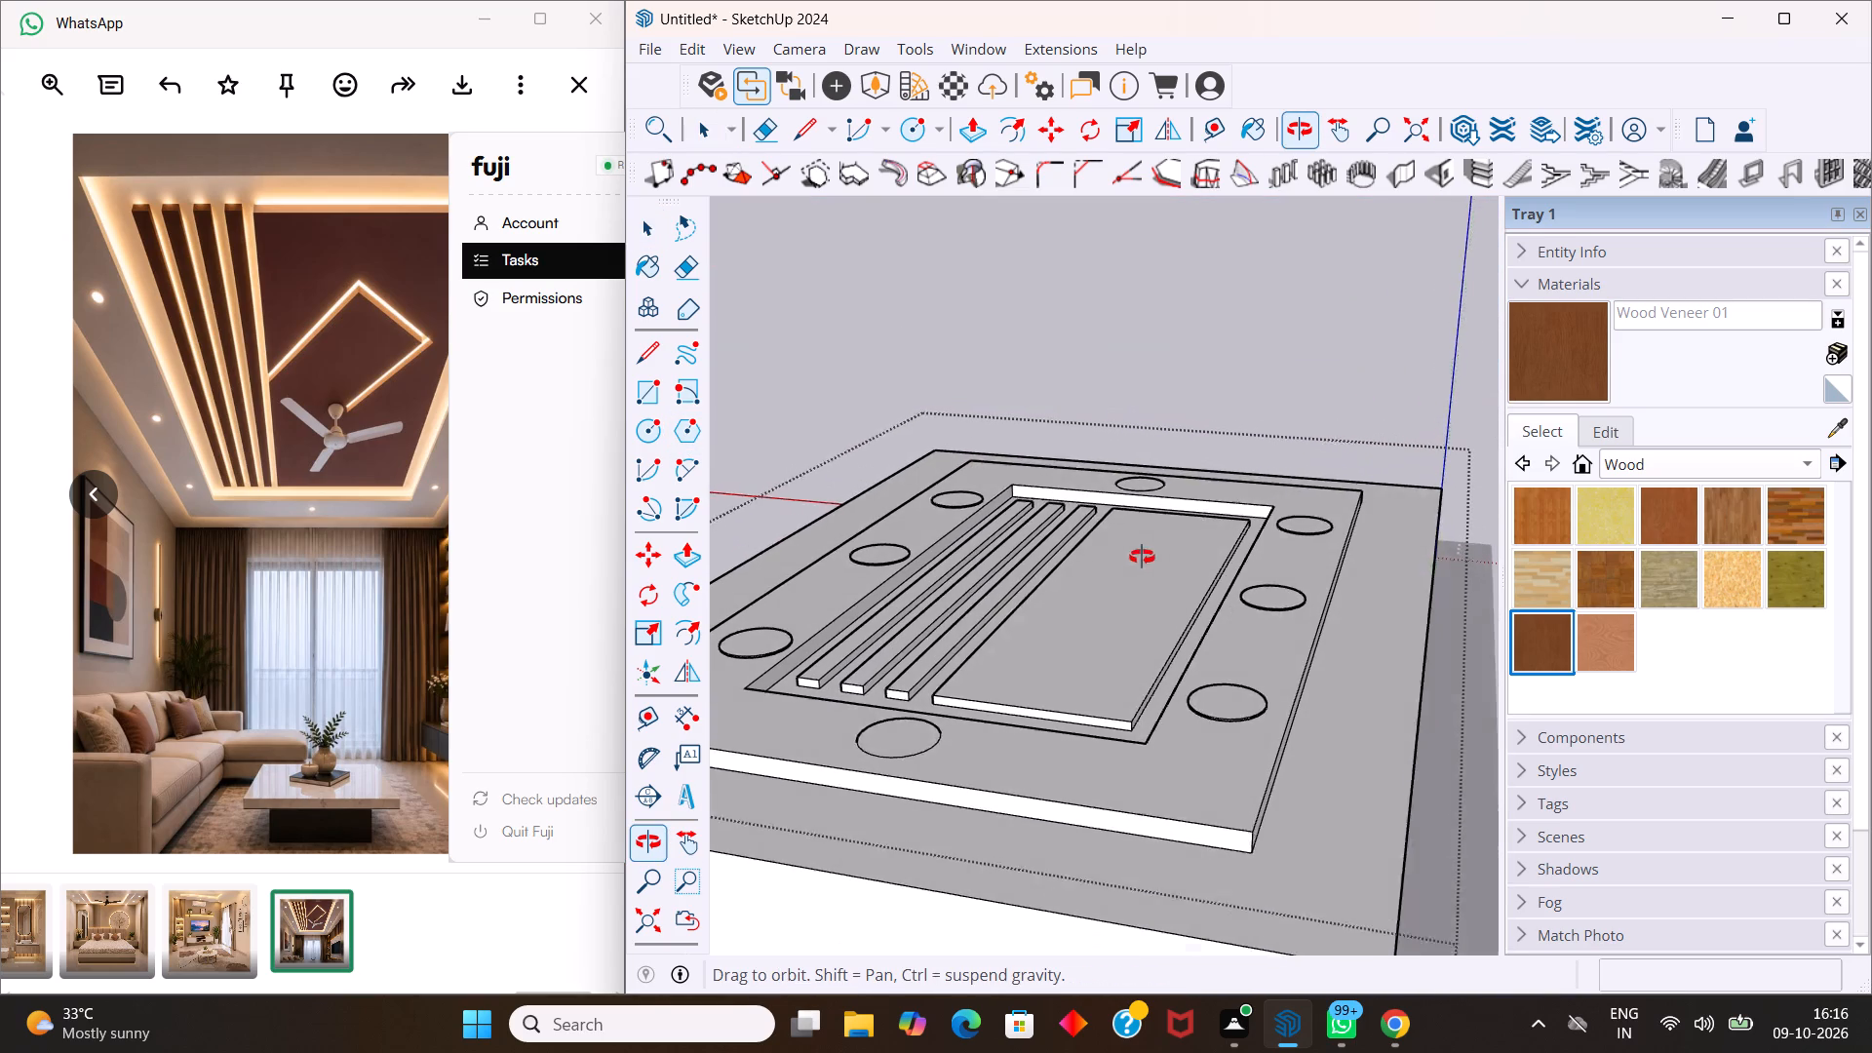
middle_click_drag(1142, 557, 1145, 551)
scroll(952, 673, "up", 4)
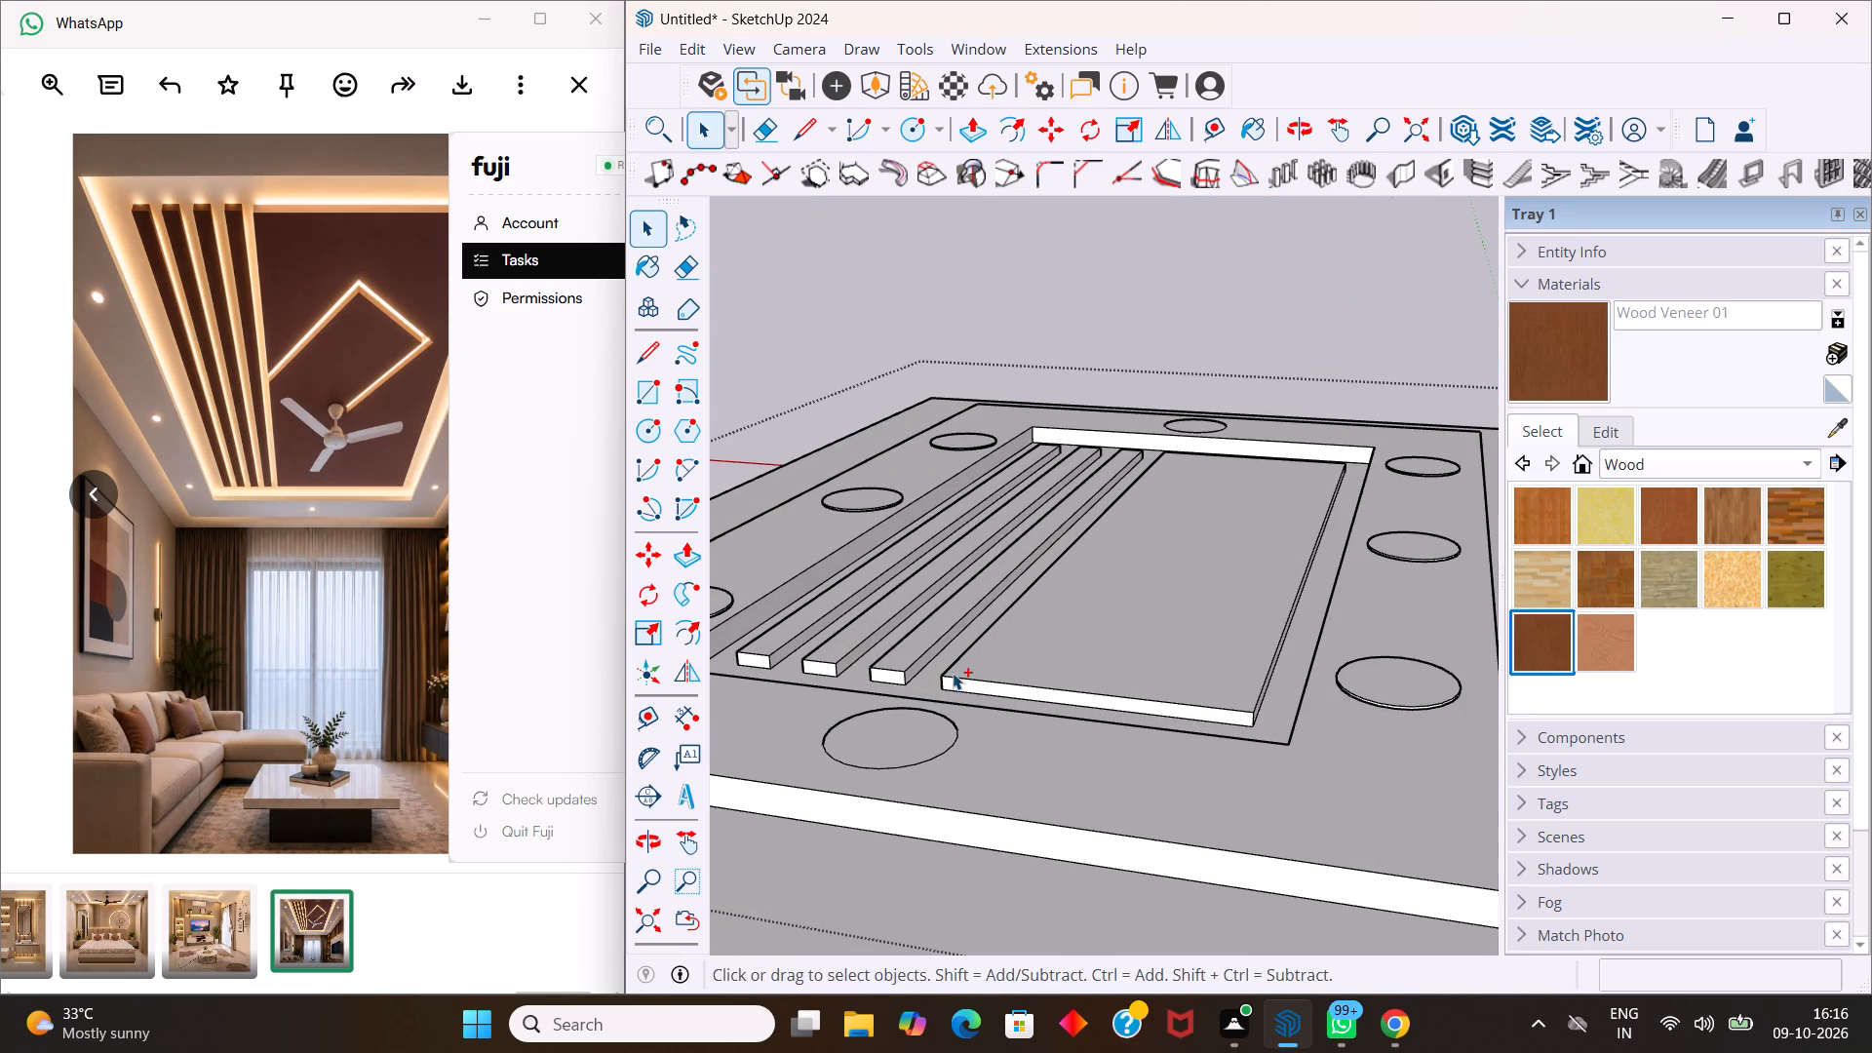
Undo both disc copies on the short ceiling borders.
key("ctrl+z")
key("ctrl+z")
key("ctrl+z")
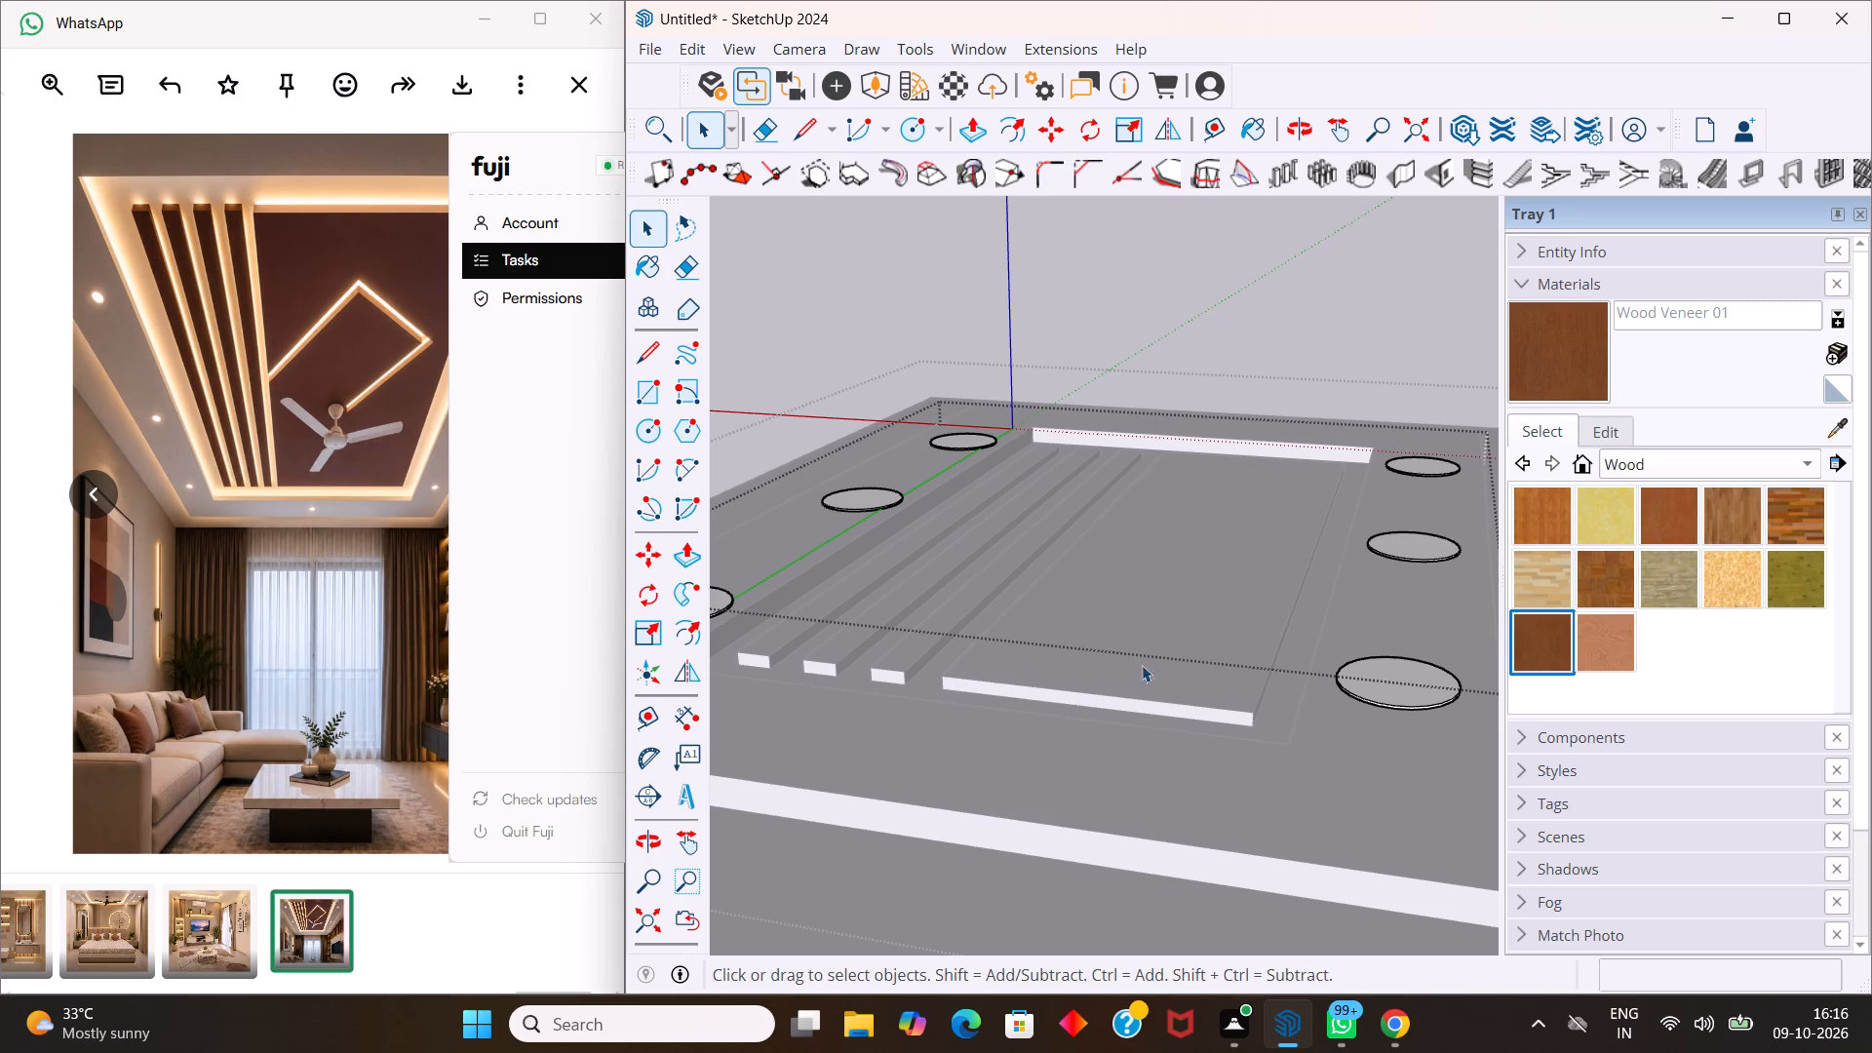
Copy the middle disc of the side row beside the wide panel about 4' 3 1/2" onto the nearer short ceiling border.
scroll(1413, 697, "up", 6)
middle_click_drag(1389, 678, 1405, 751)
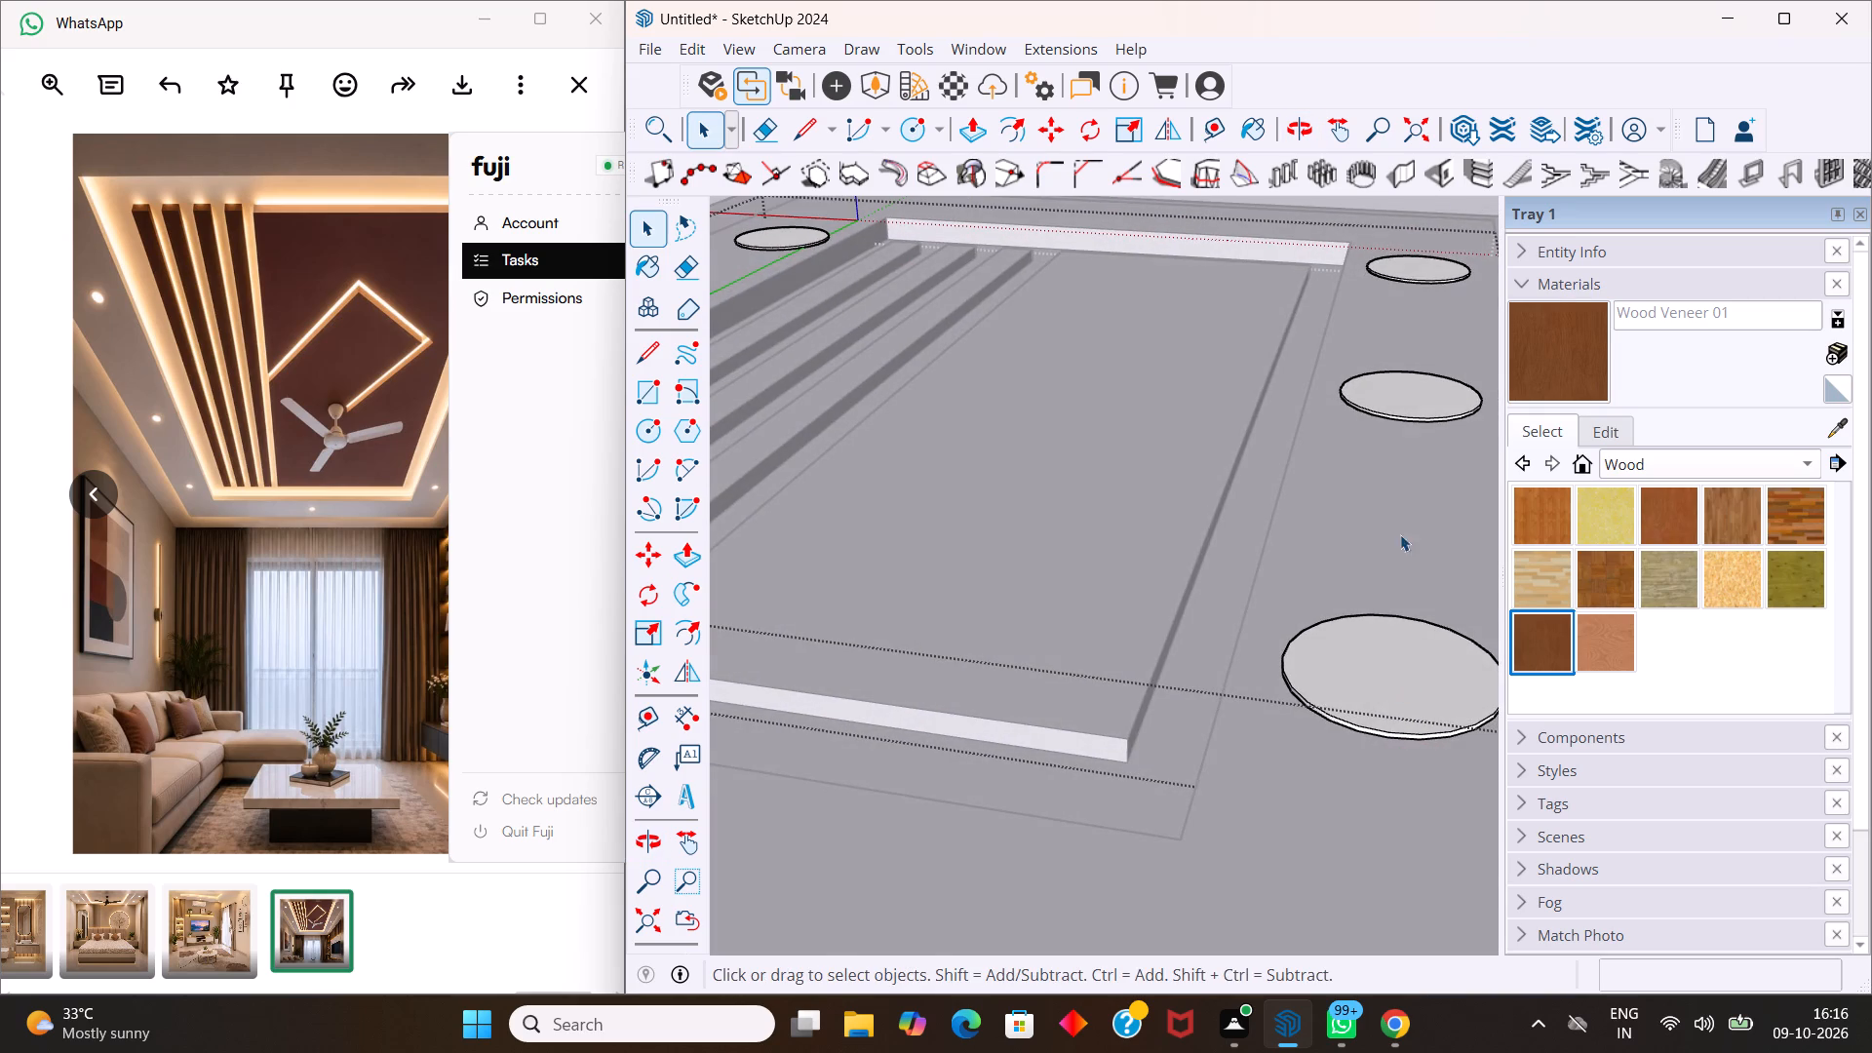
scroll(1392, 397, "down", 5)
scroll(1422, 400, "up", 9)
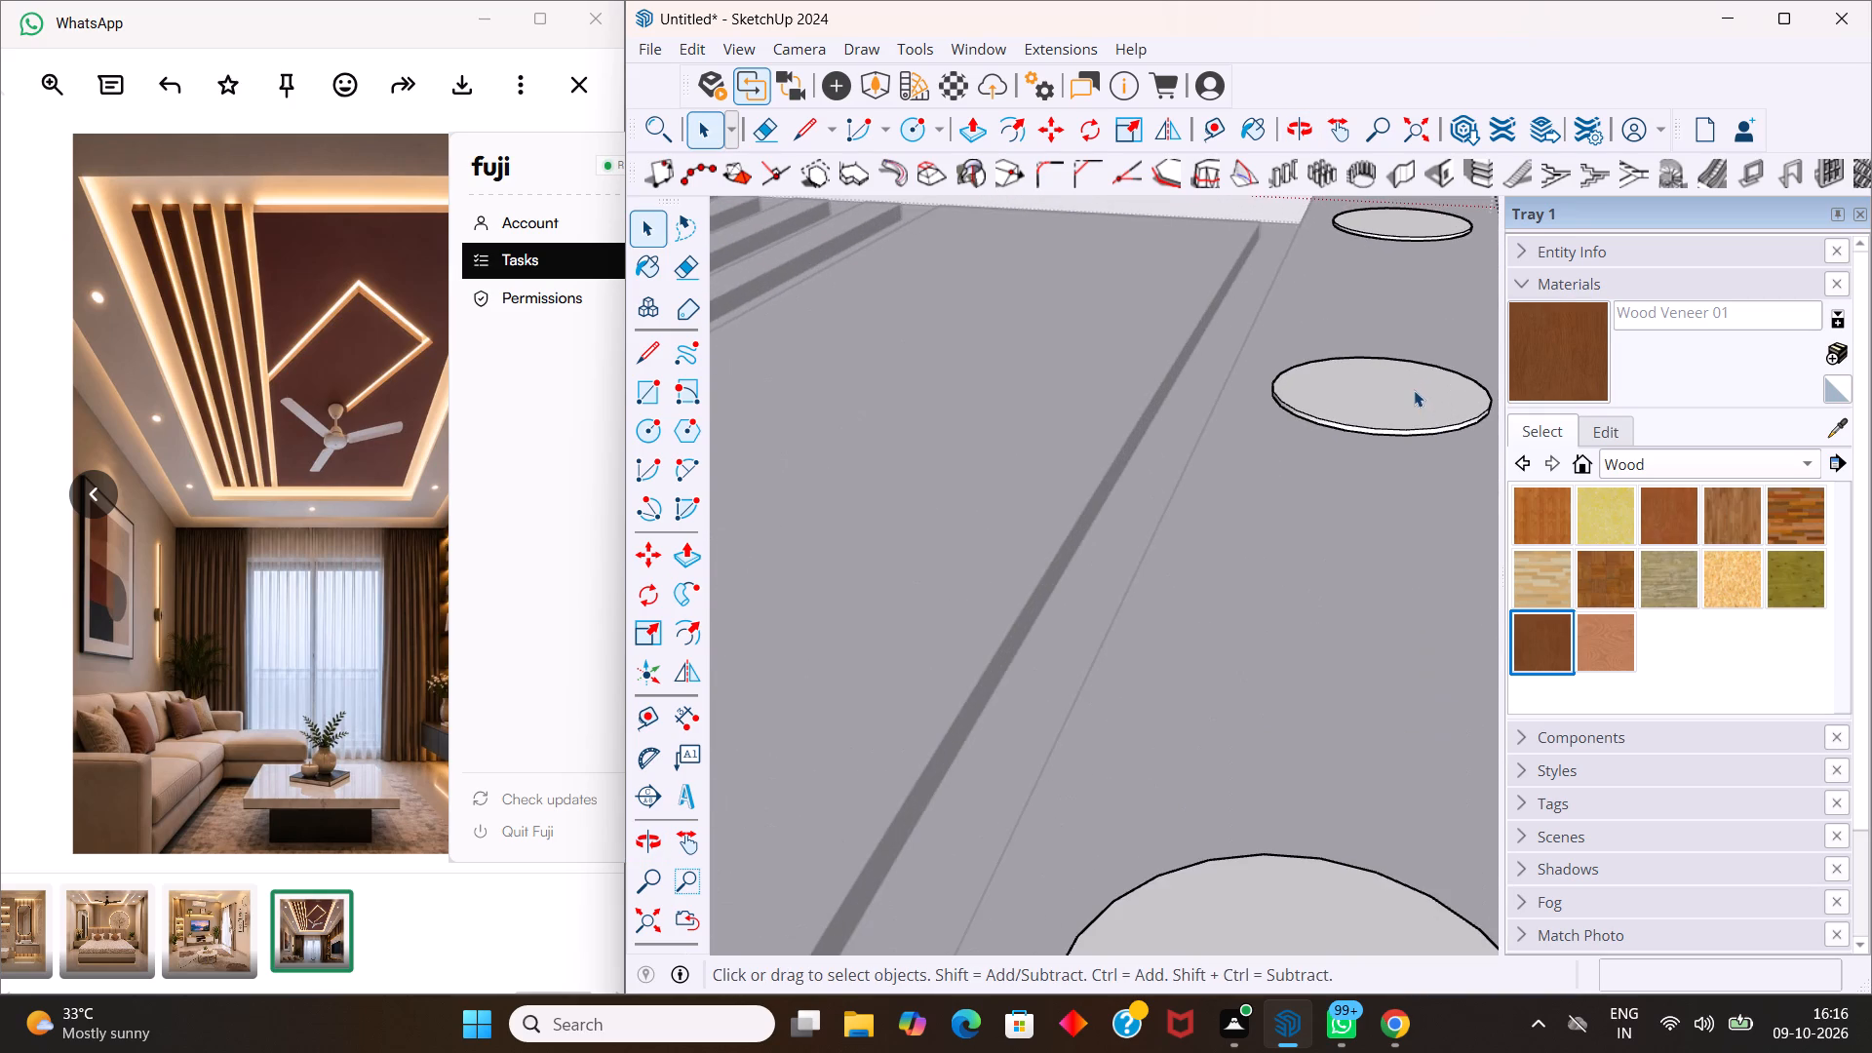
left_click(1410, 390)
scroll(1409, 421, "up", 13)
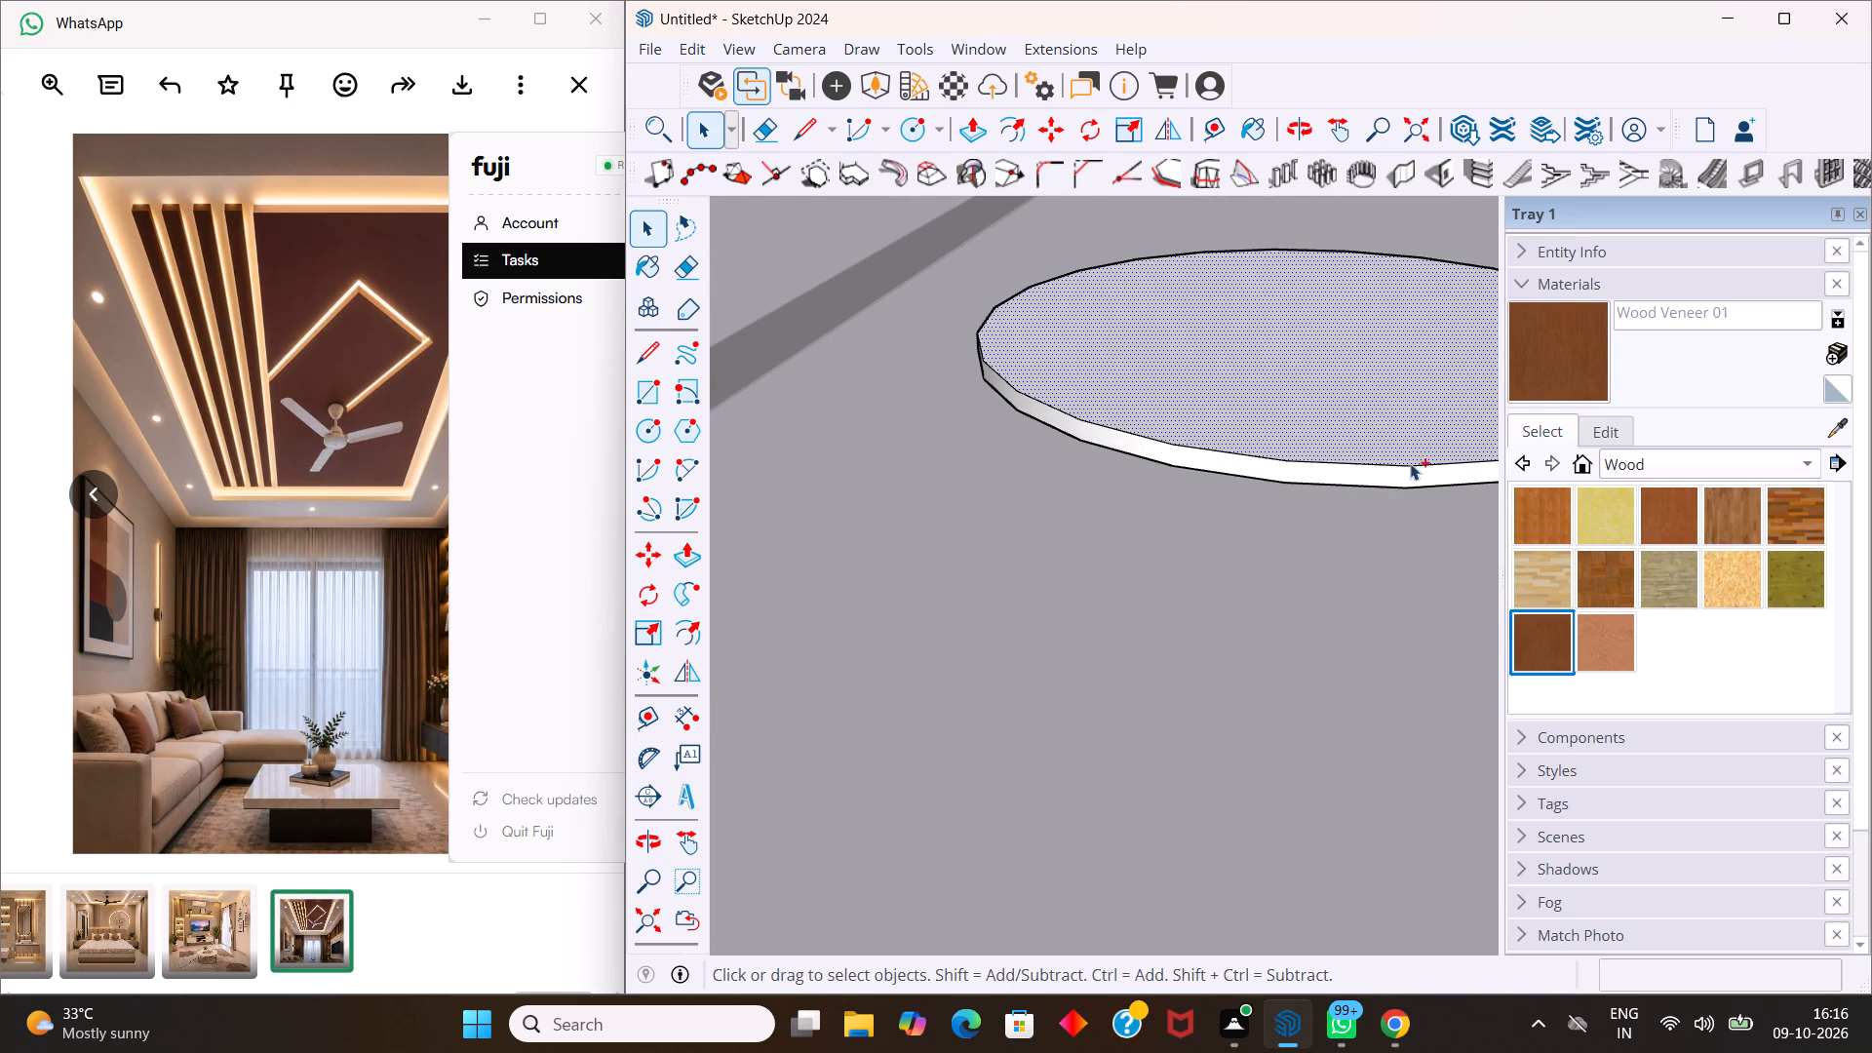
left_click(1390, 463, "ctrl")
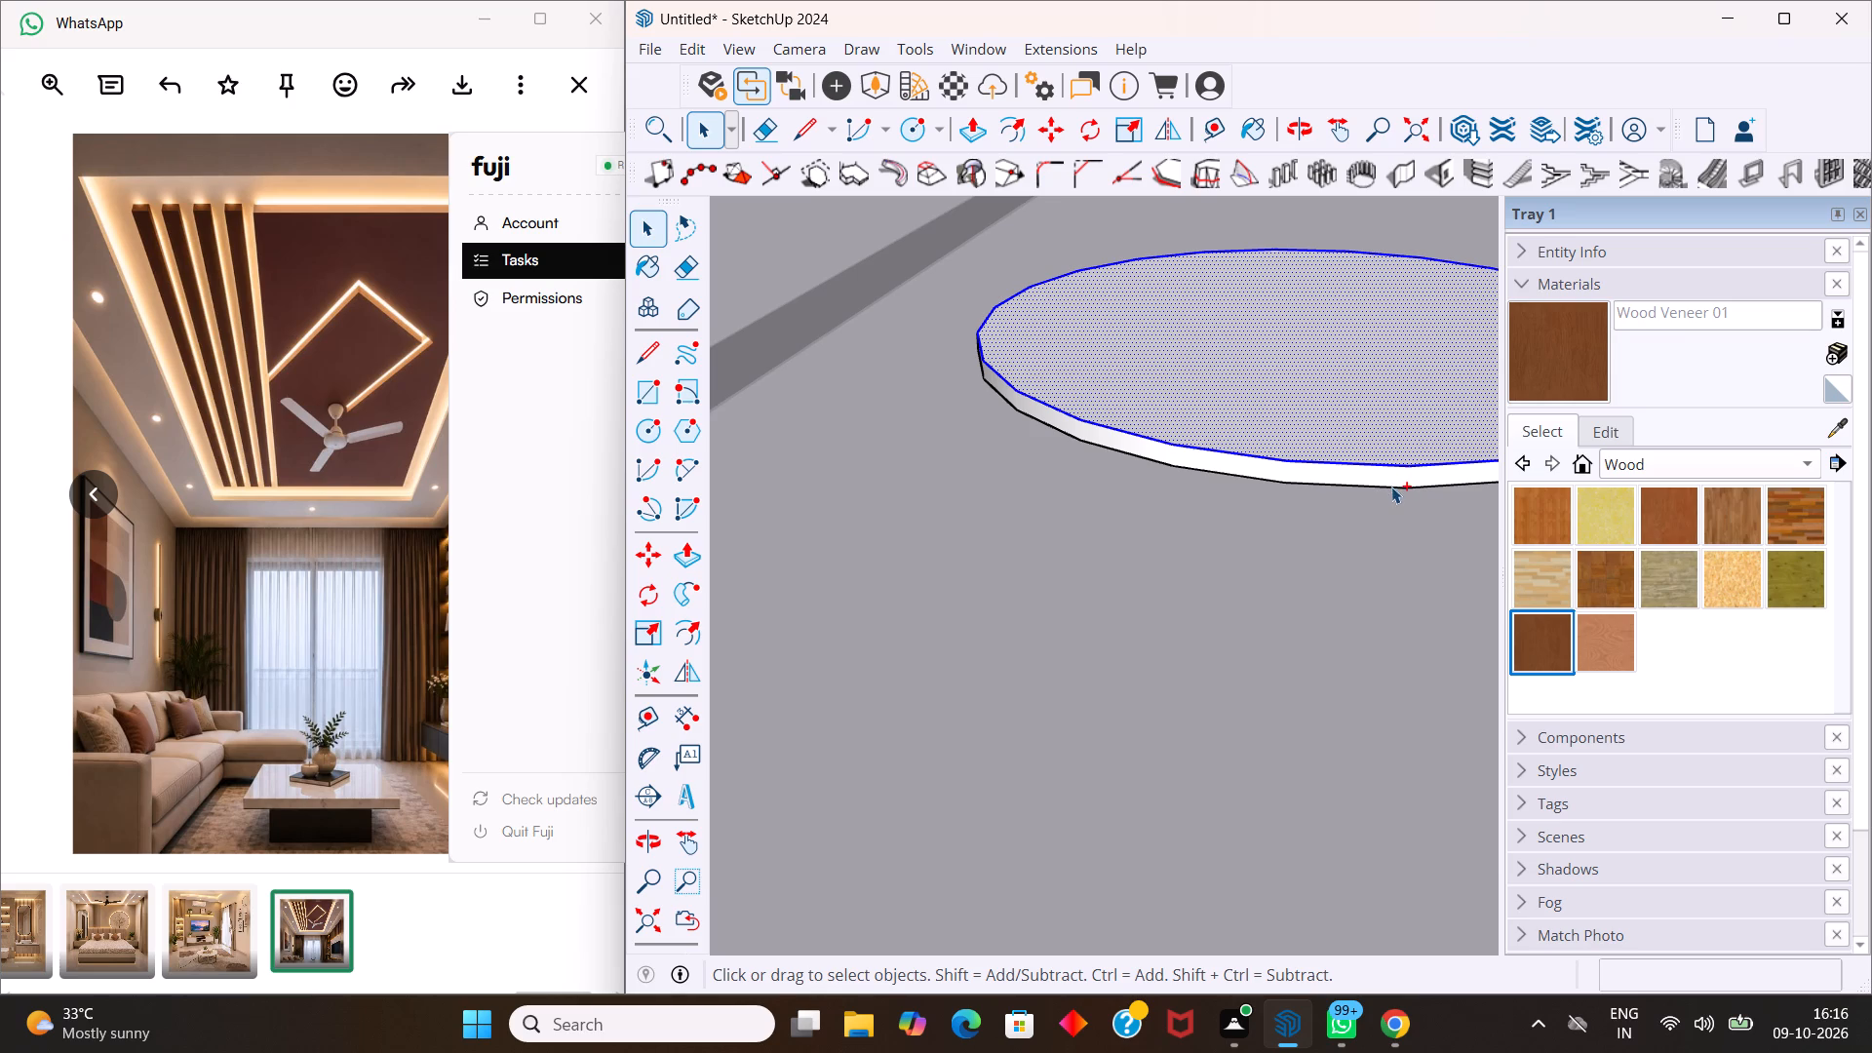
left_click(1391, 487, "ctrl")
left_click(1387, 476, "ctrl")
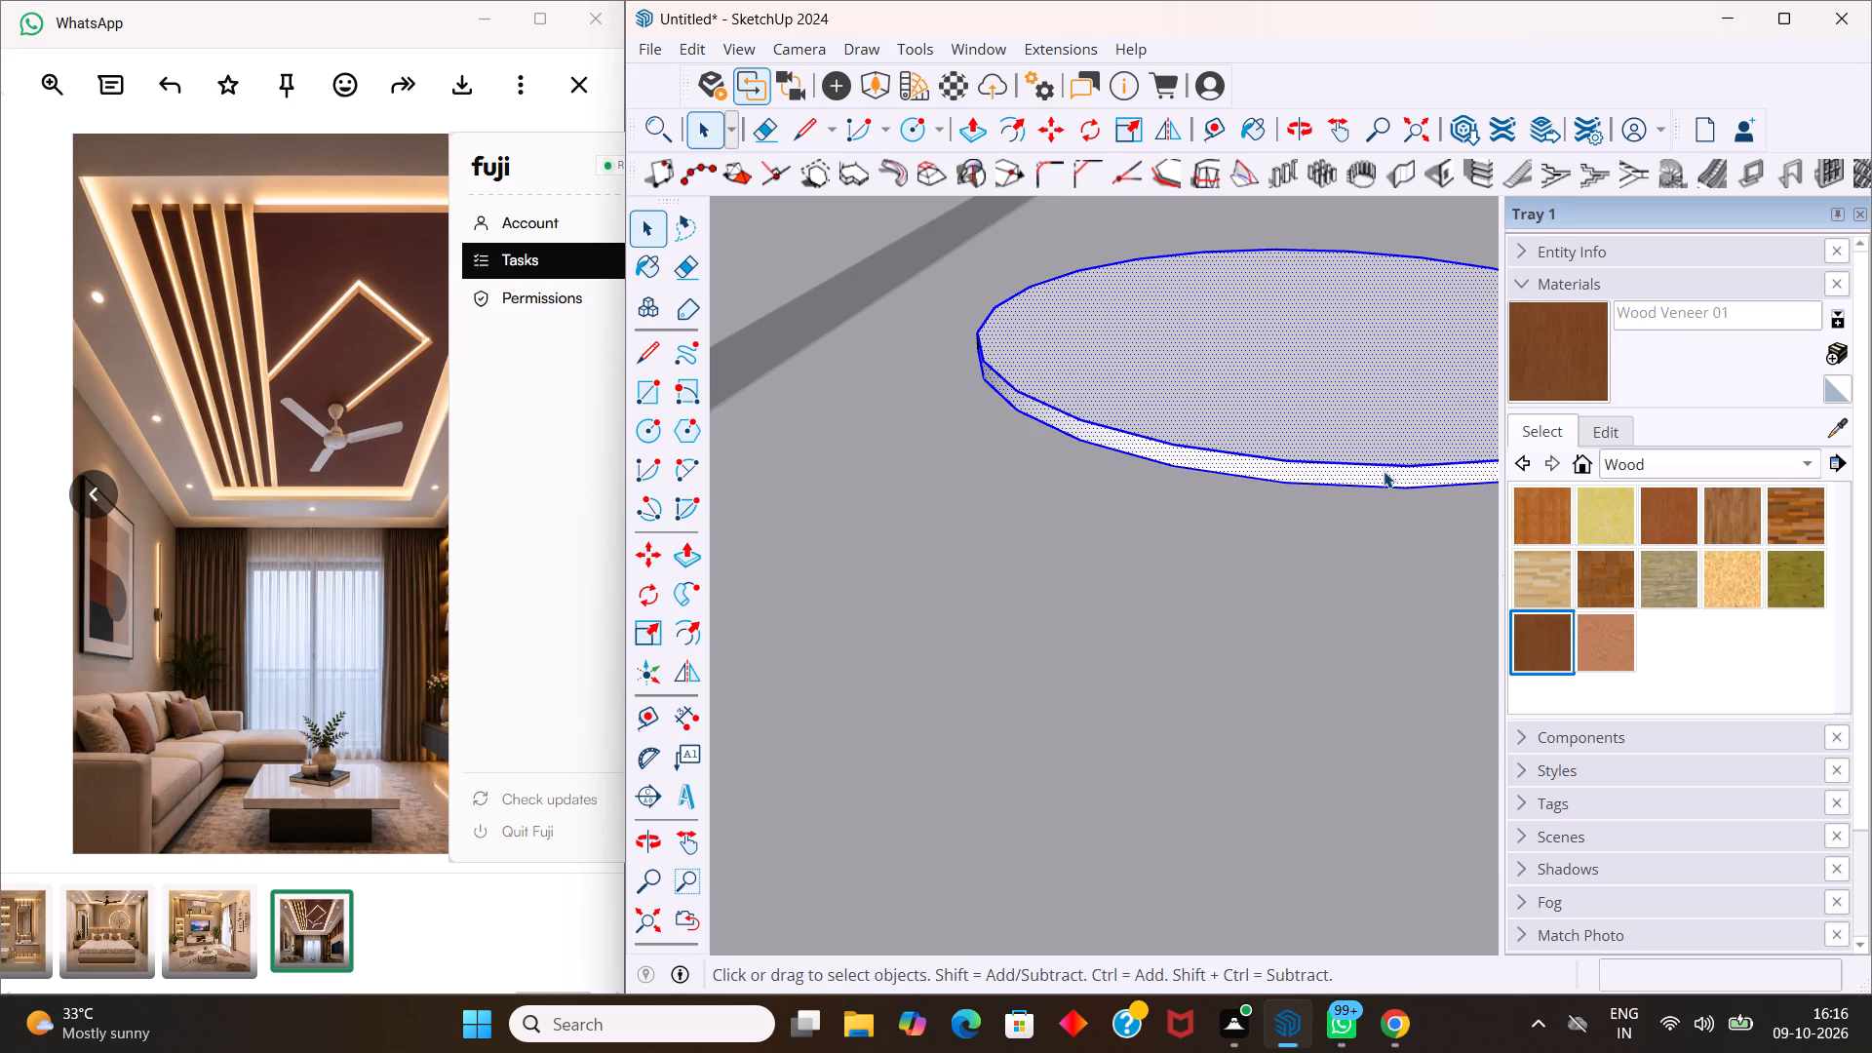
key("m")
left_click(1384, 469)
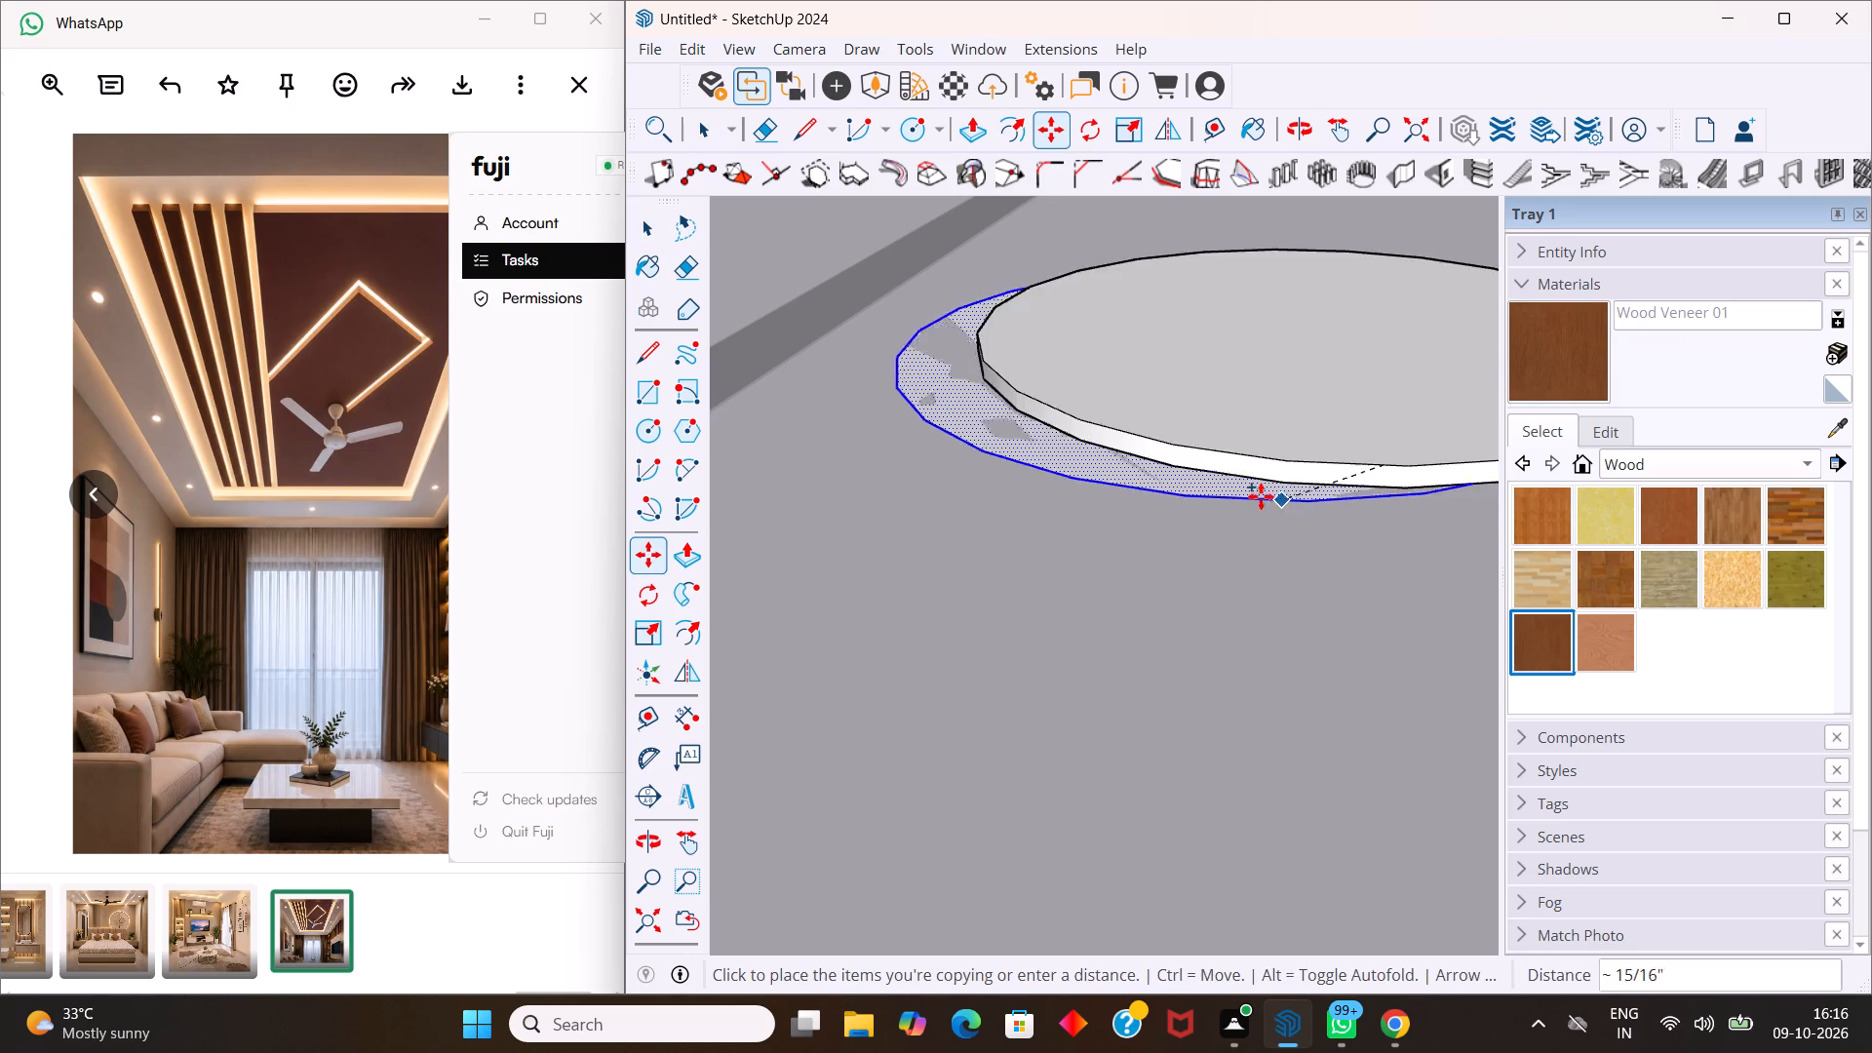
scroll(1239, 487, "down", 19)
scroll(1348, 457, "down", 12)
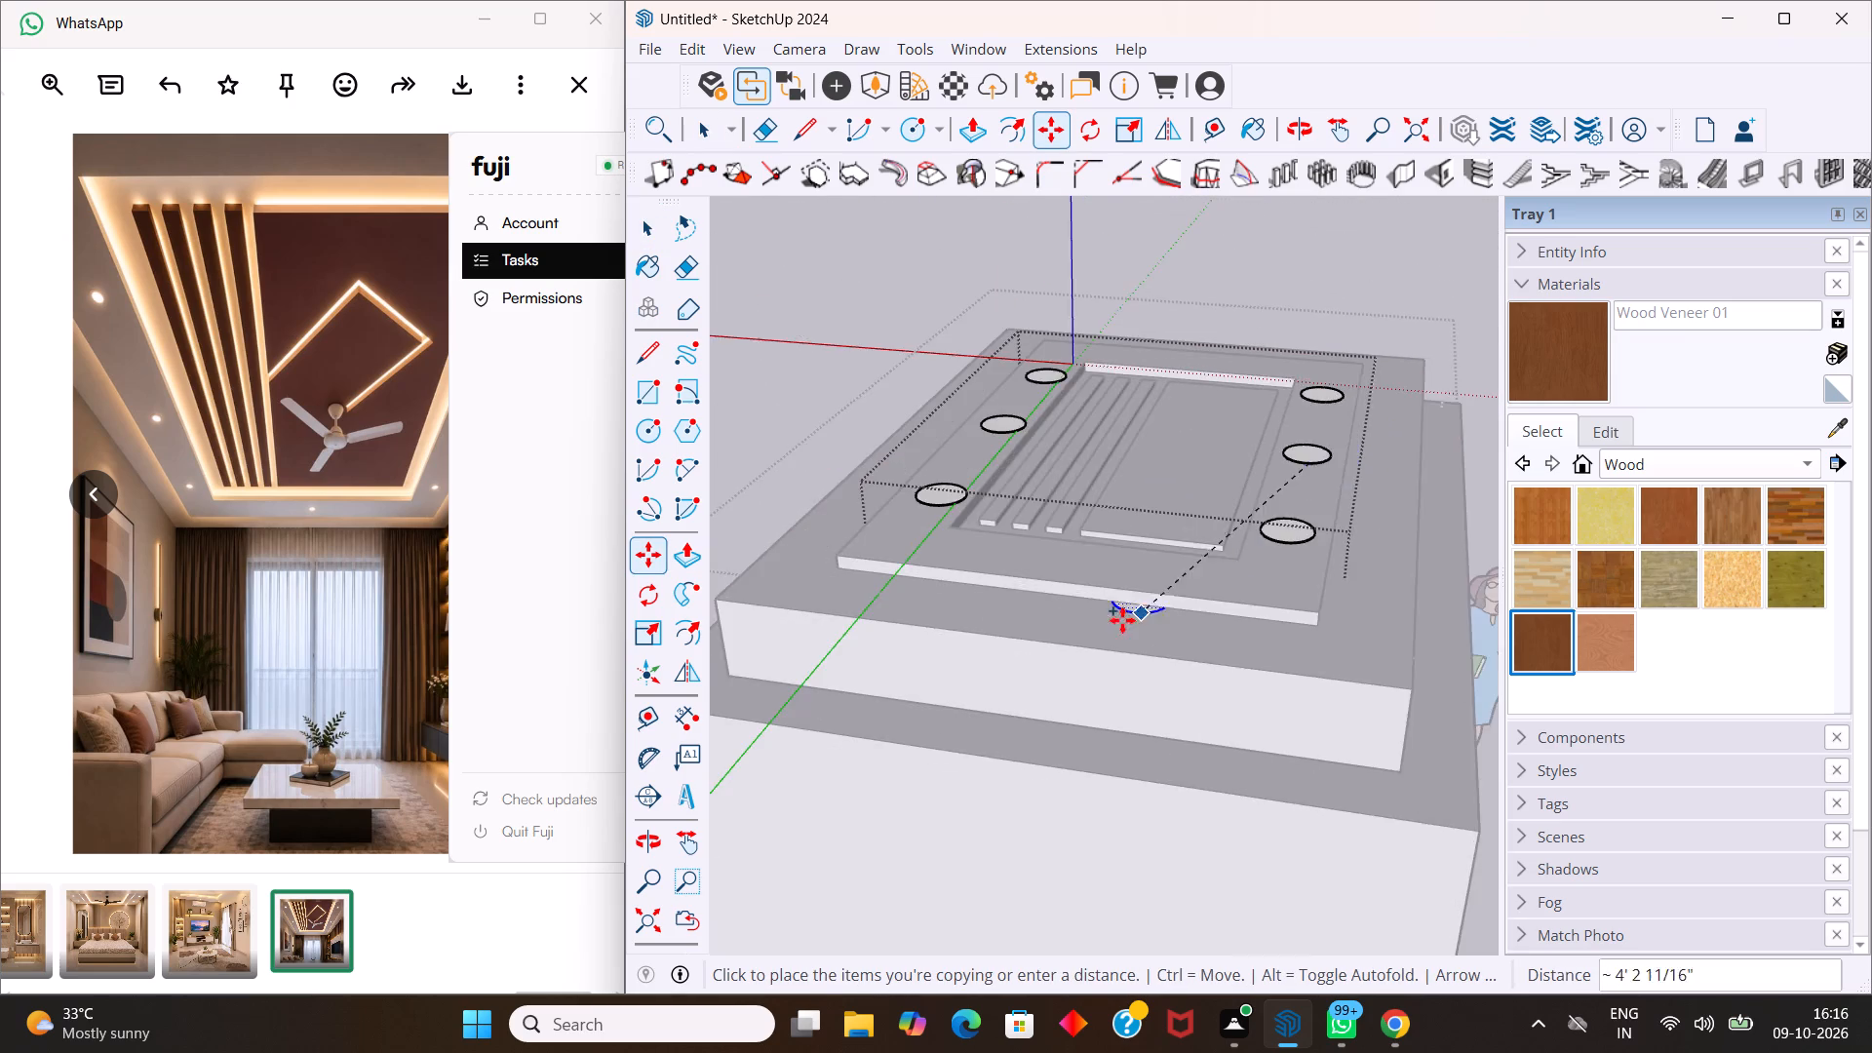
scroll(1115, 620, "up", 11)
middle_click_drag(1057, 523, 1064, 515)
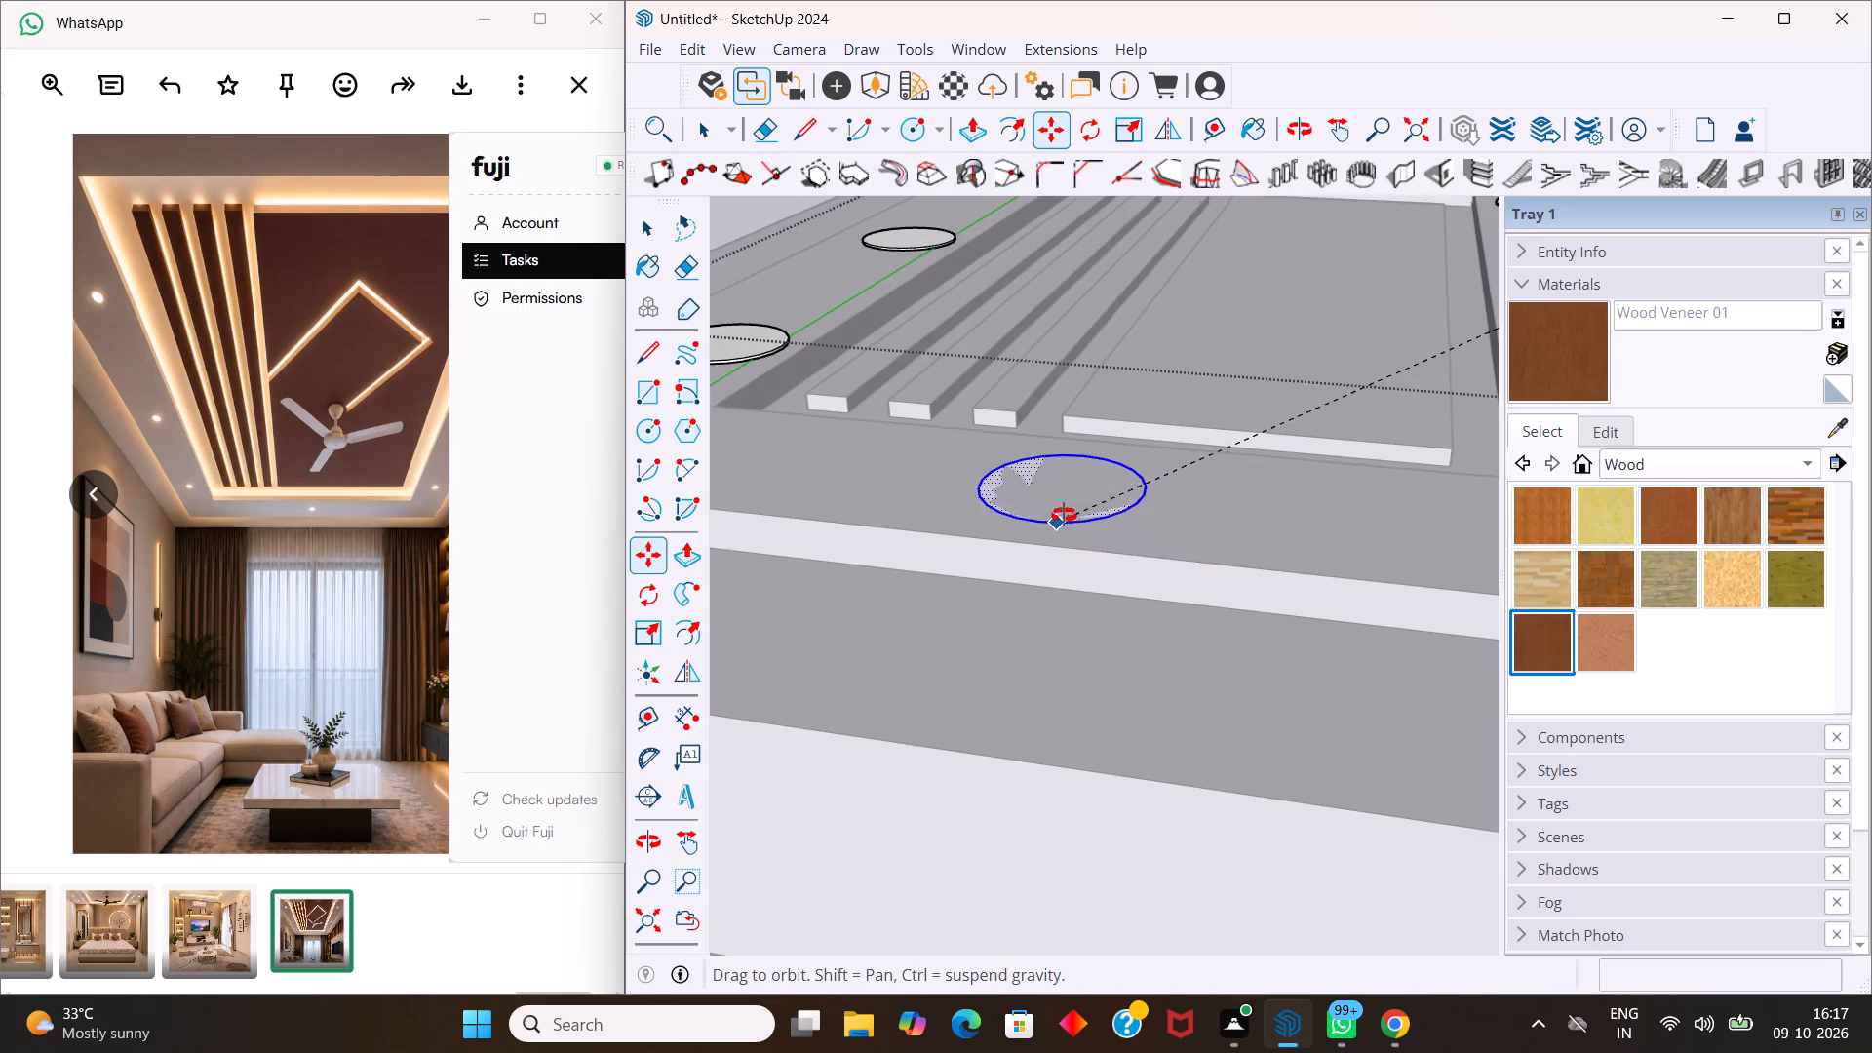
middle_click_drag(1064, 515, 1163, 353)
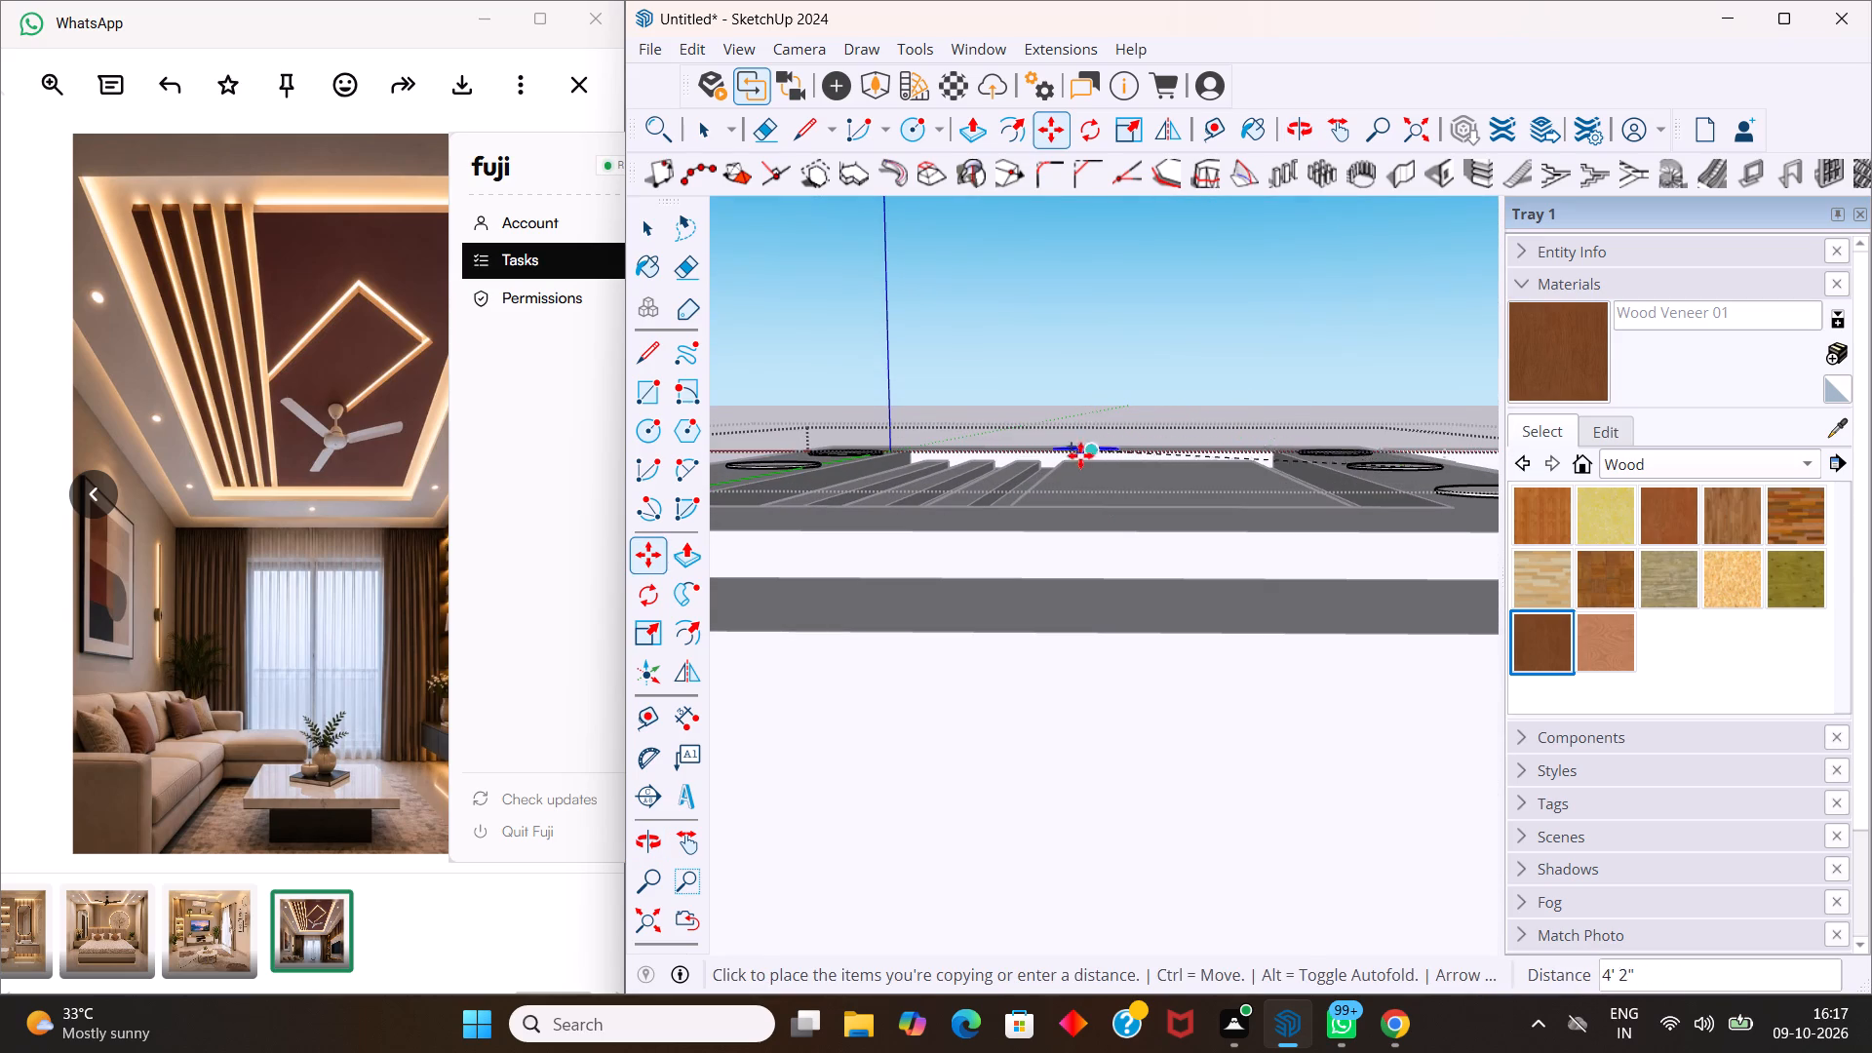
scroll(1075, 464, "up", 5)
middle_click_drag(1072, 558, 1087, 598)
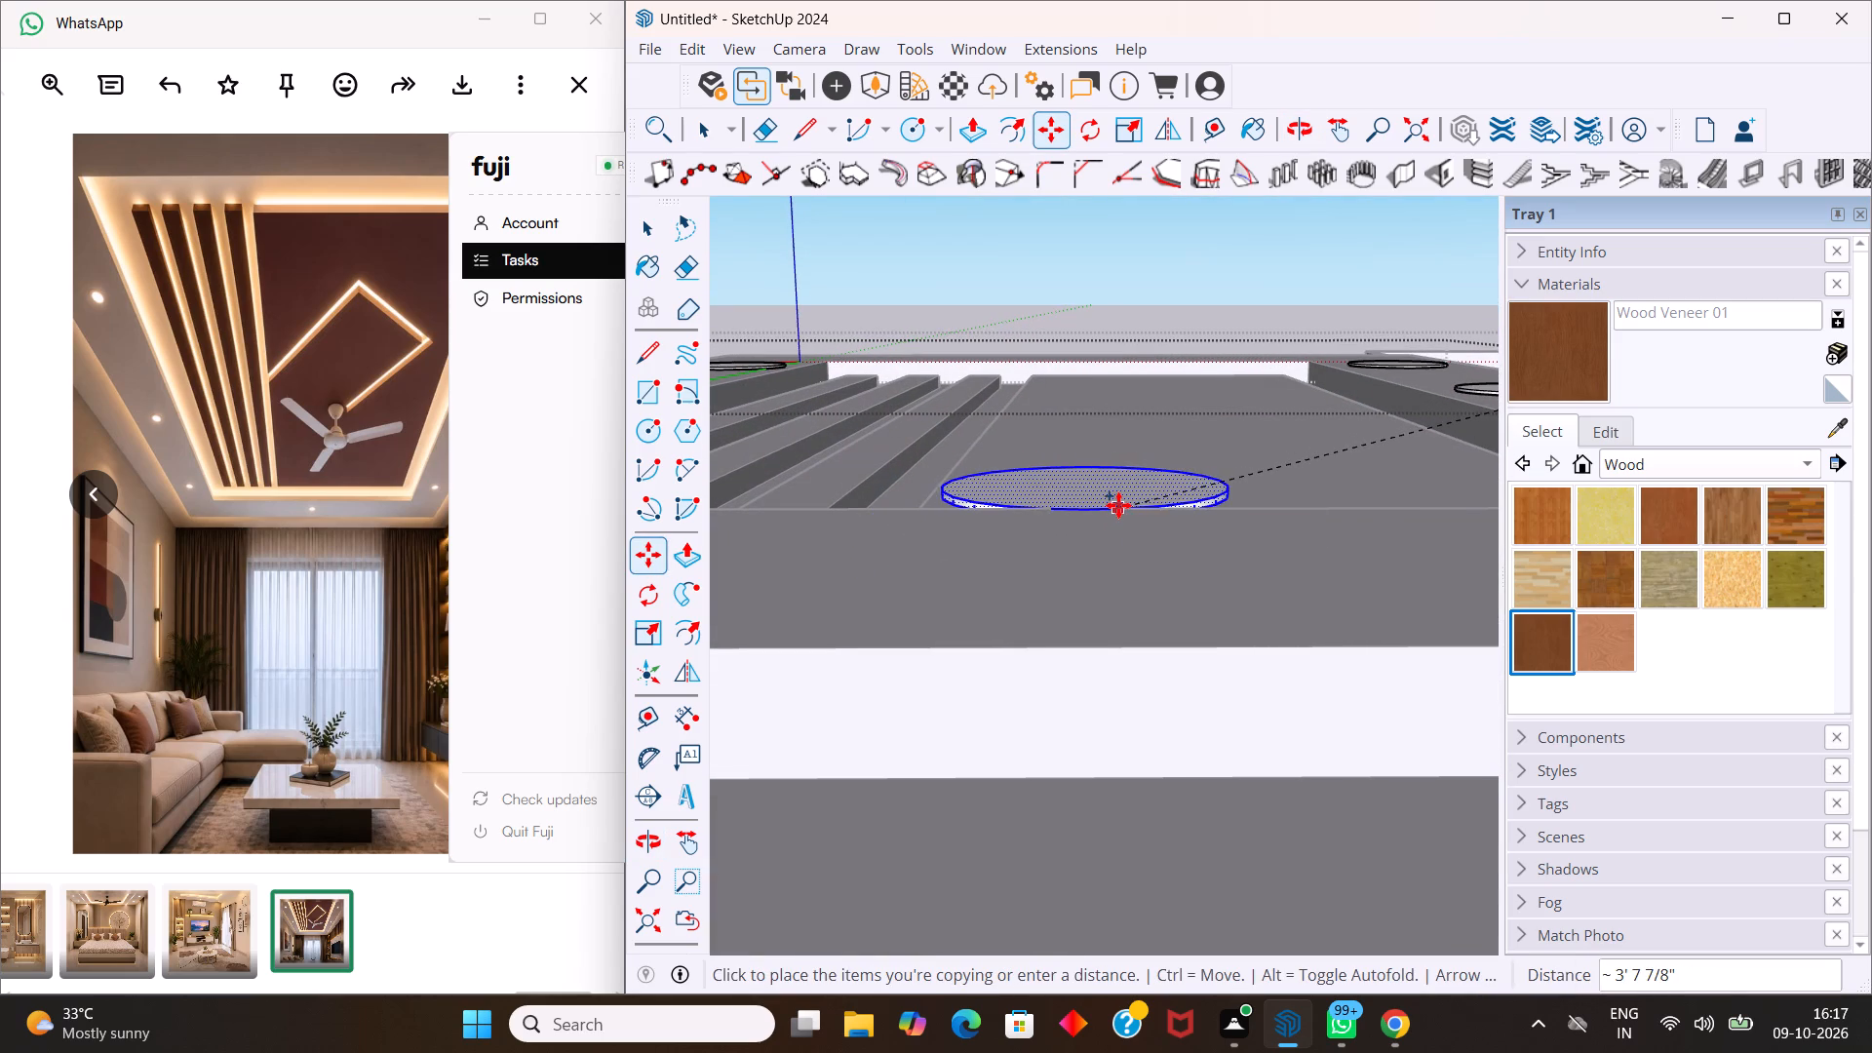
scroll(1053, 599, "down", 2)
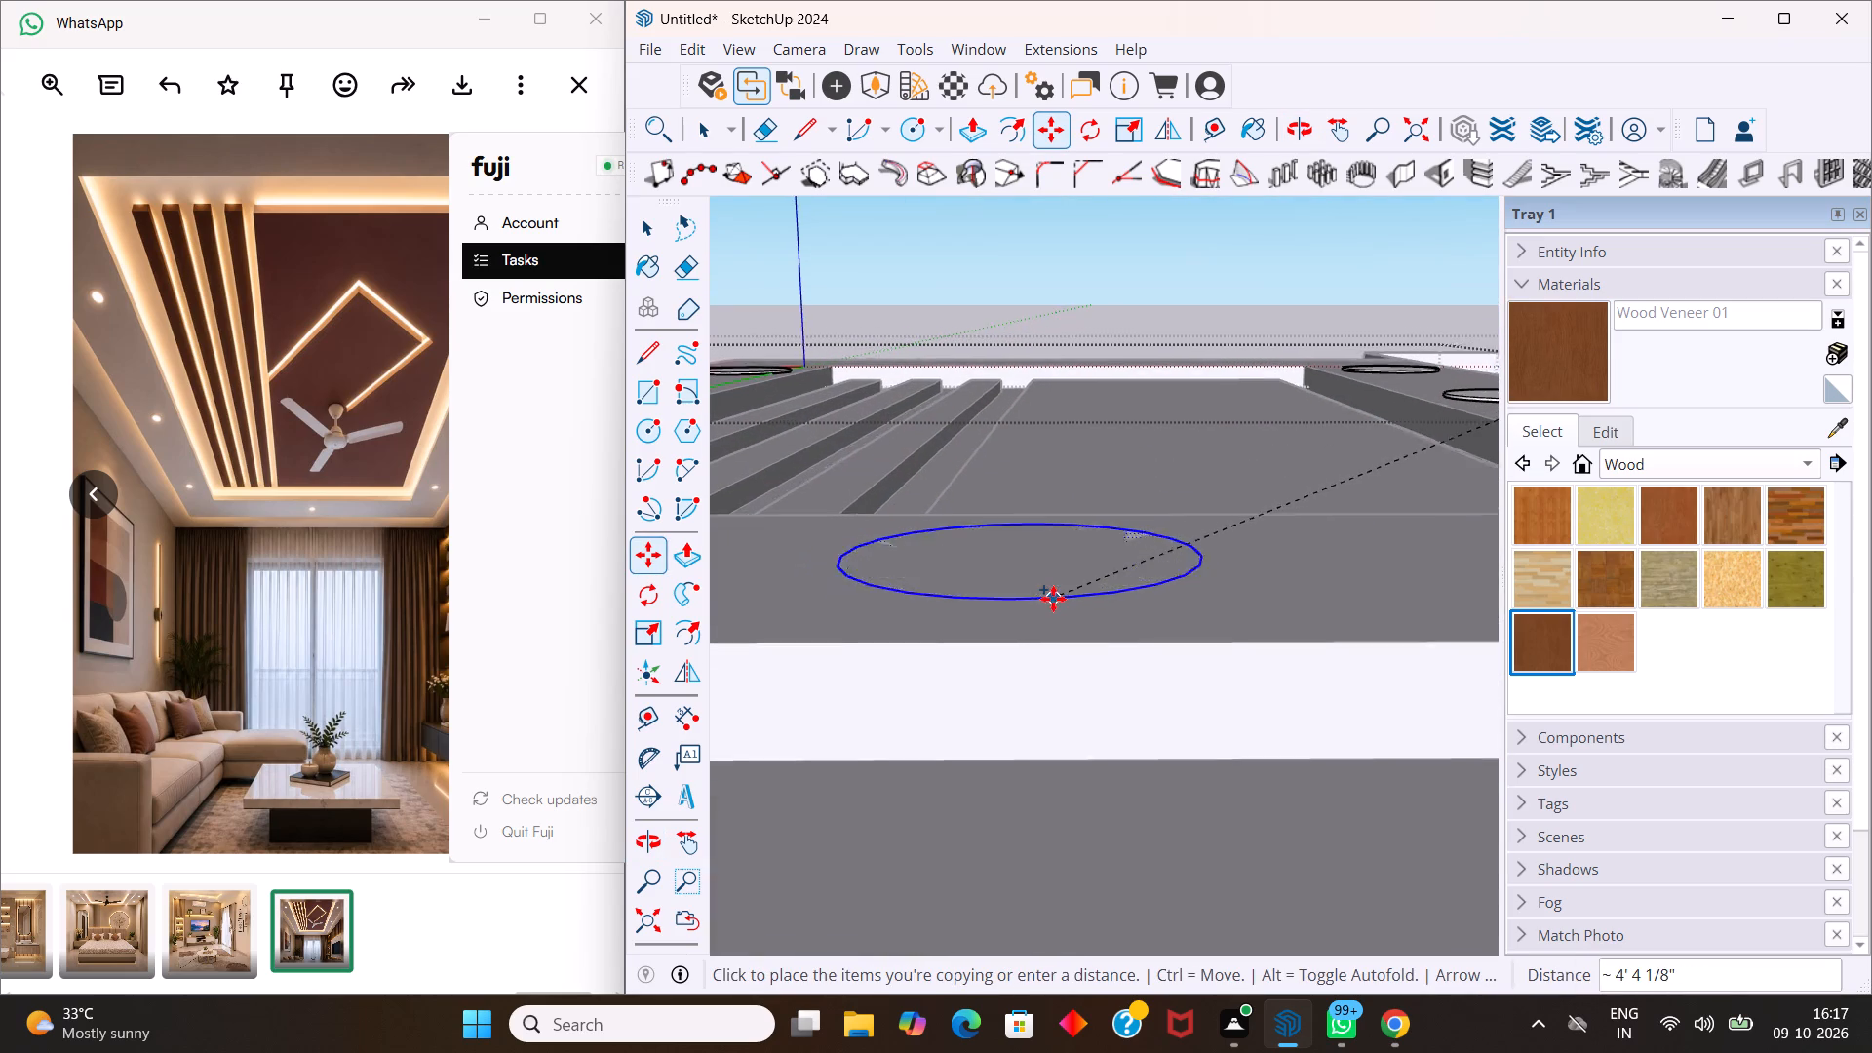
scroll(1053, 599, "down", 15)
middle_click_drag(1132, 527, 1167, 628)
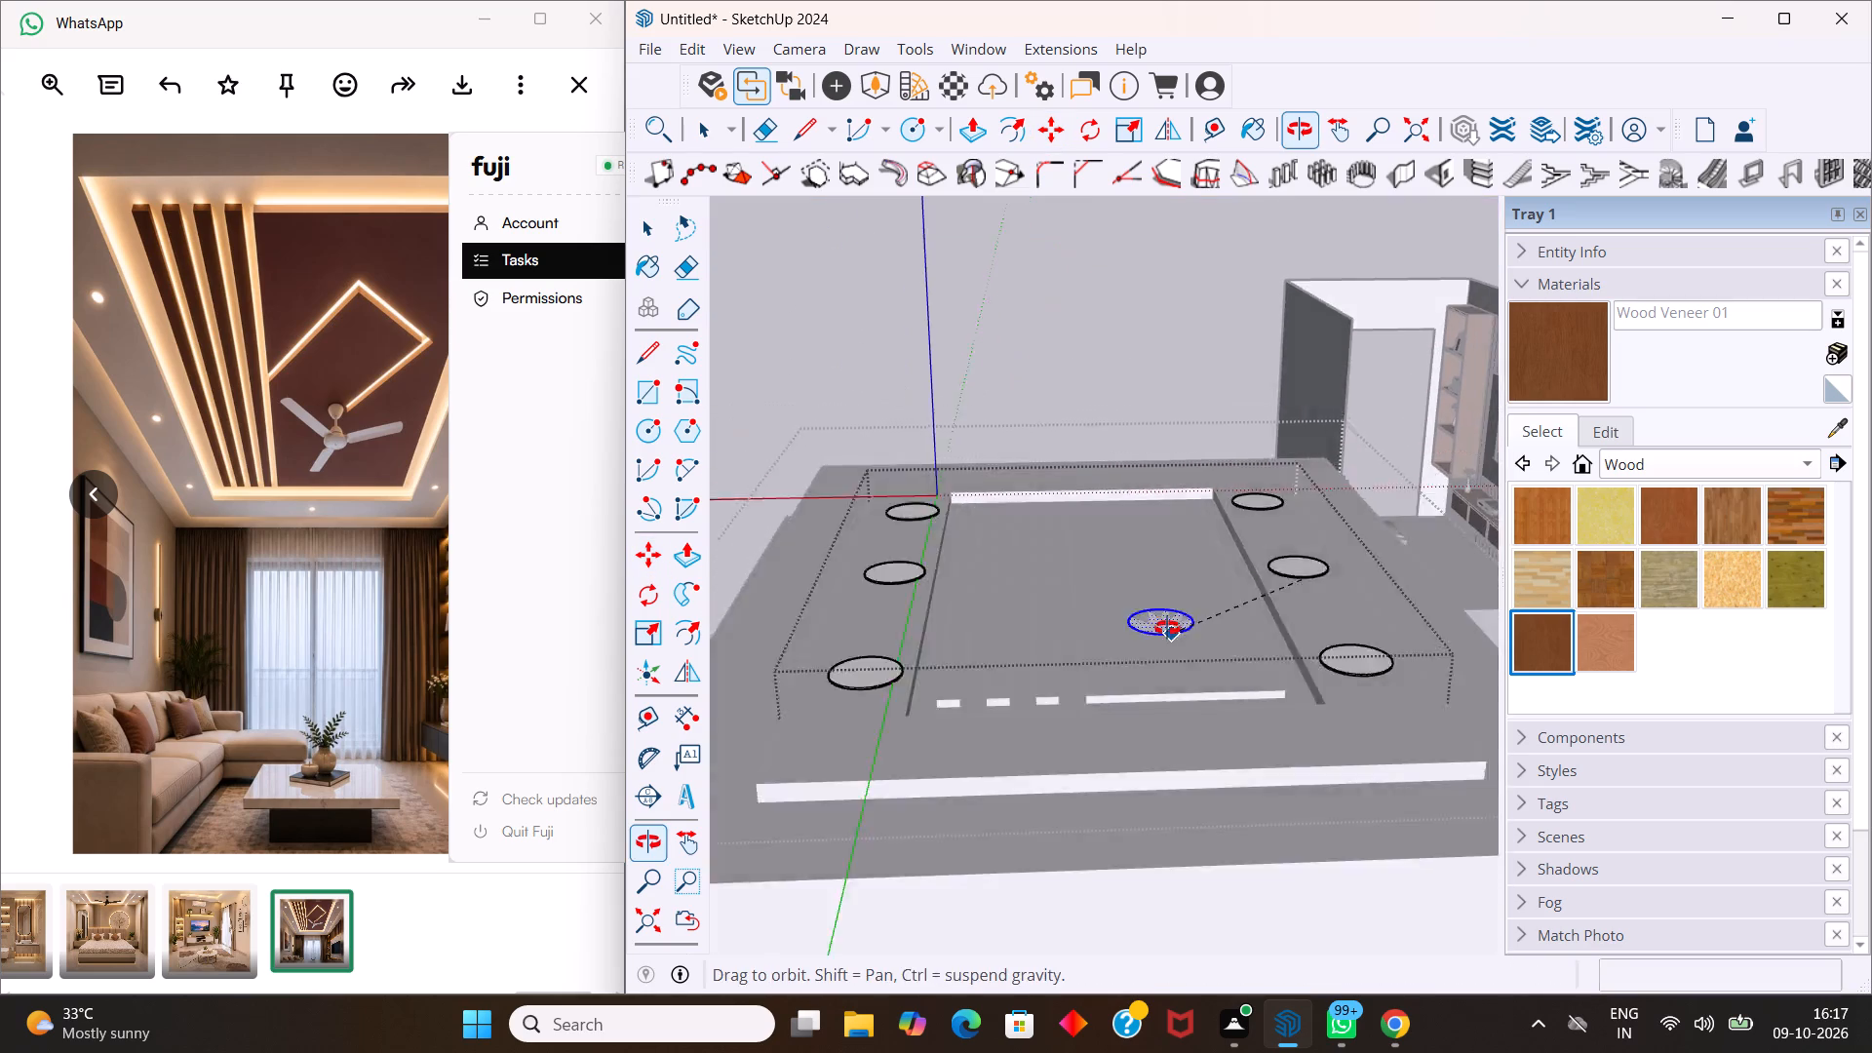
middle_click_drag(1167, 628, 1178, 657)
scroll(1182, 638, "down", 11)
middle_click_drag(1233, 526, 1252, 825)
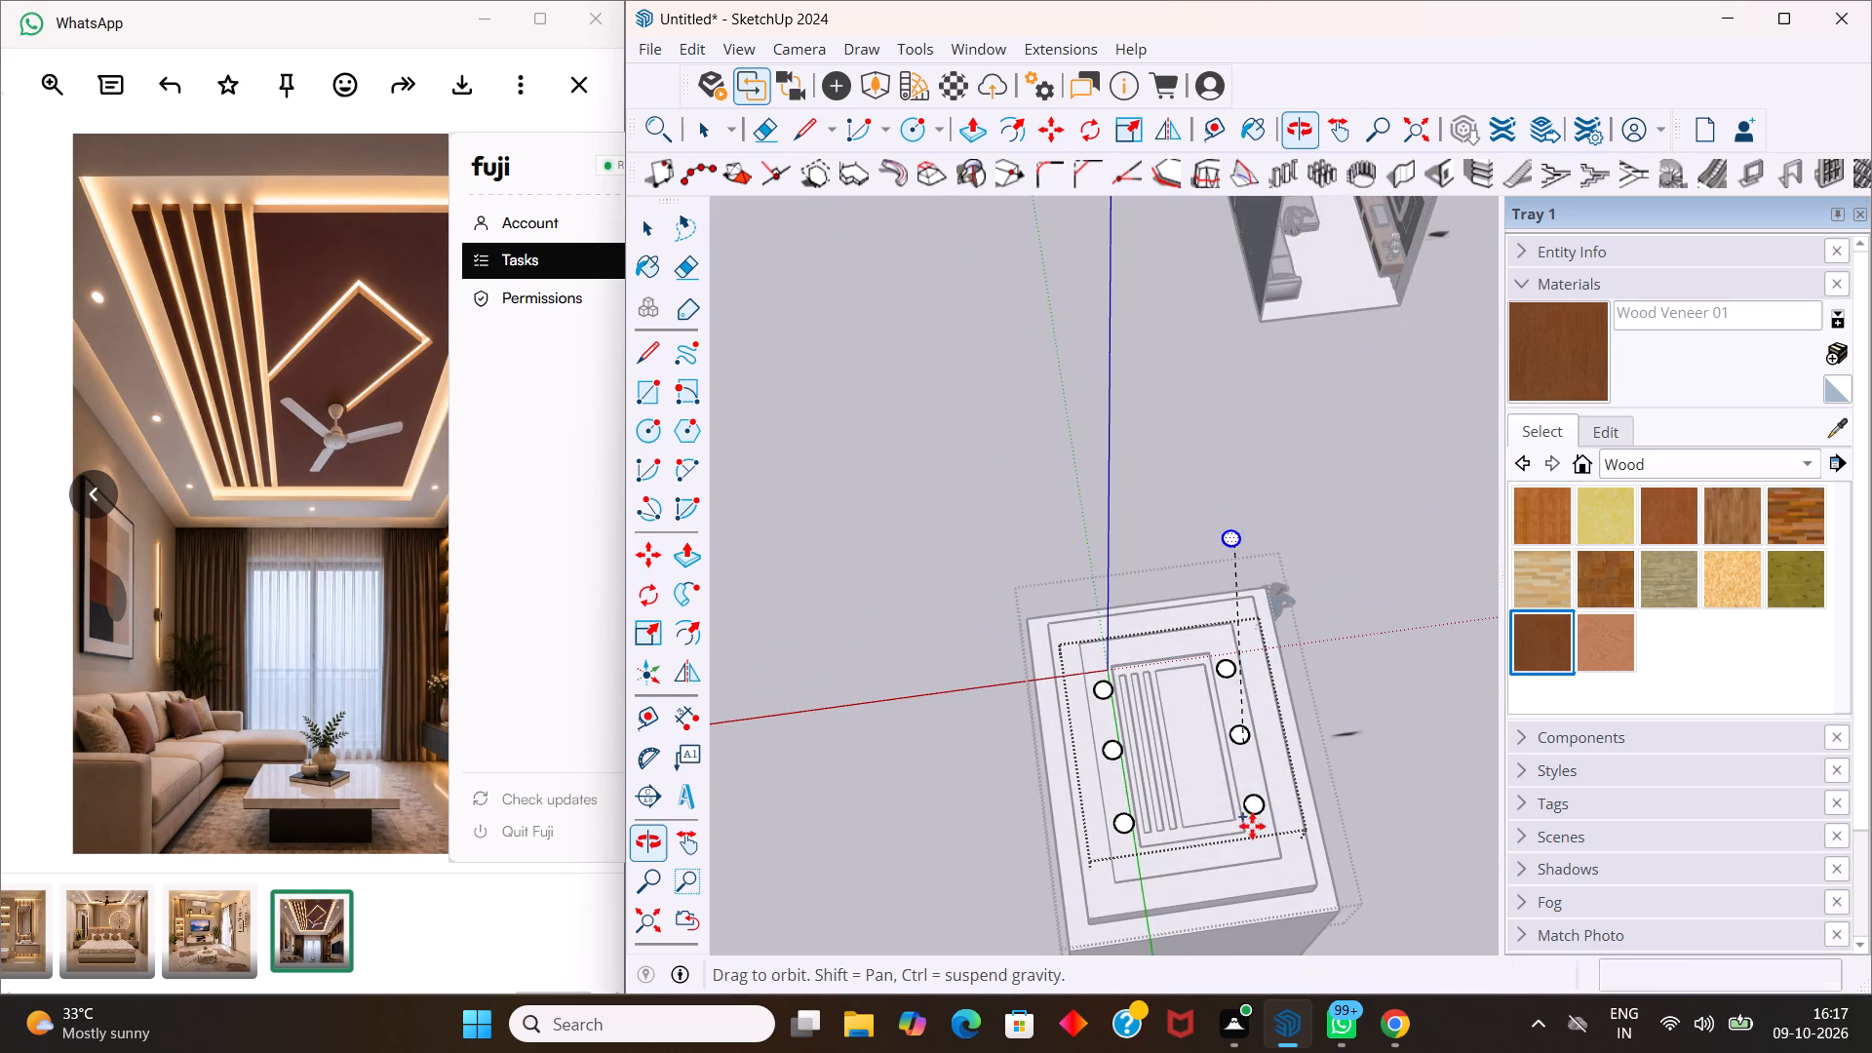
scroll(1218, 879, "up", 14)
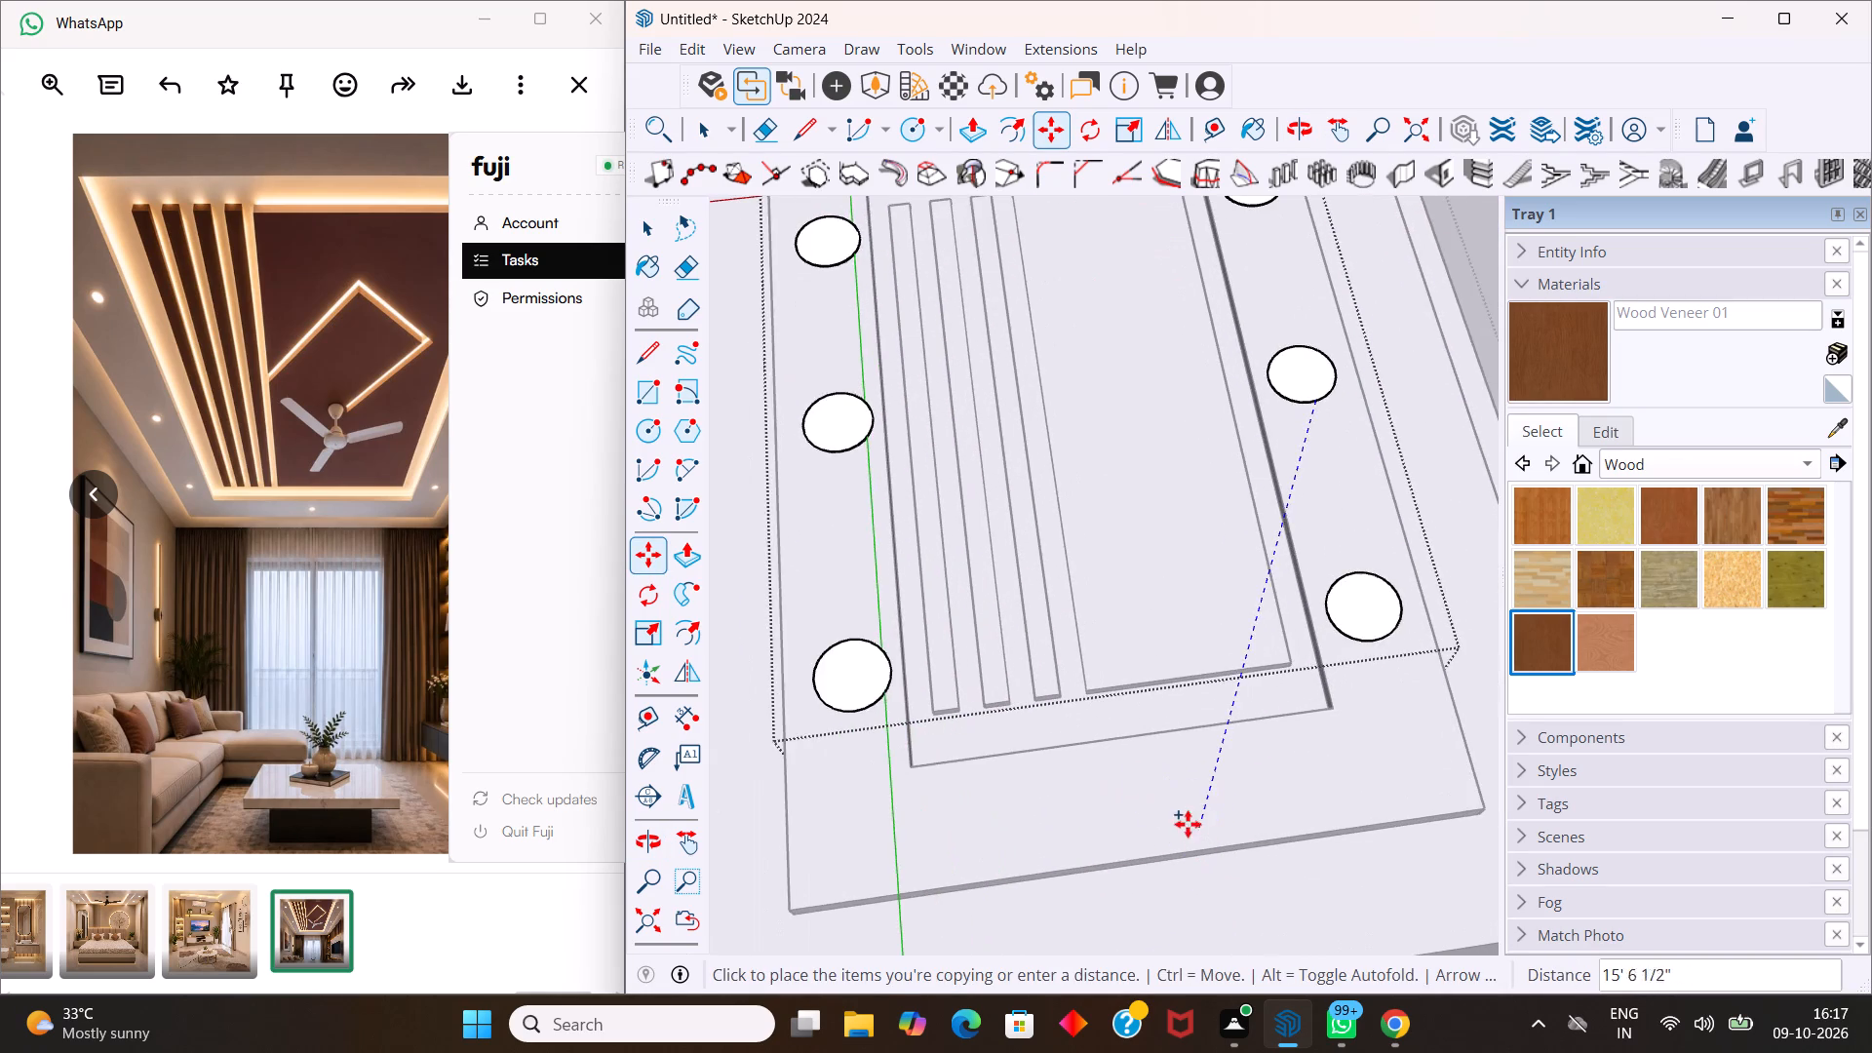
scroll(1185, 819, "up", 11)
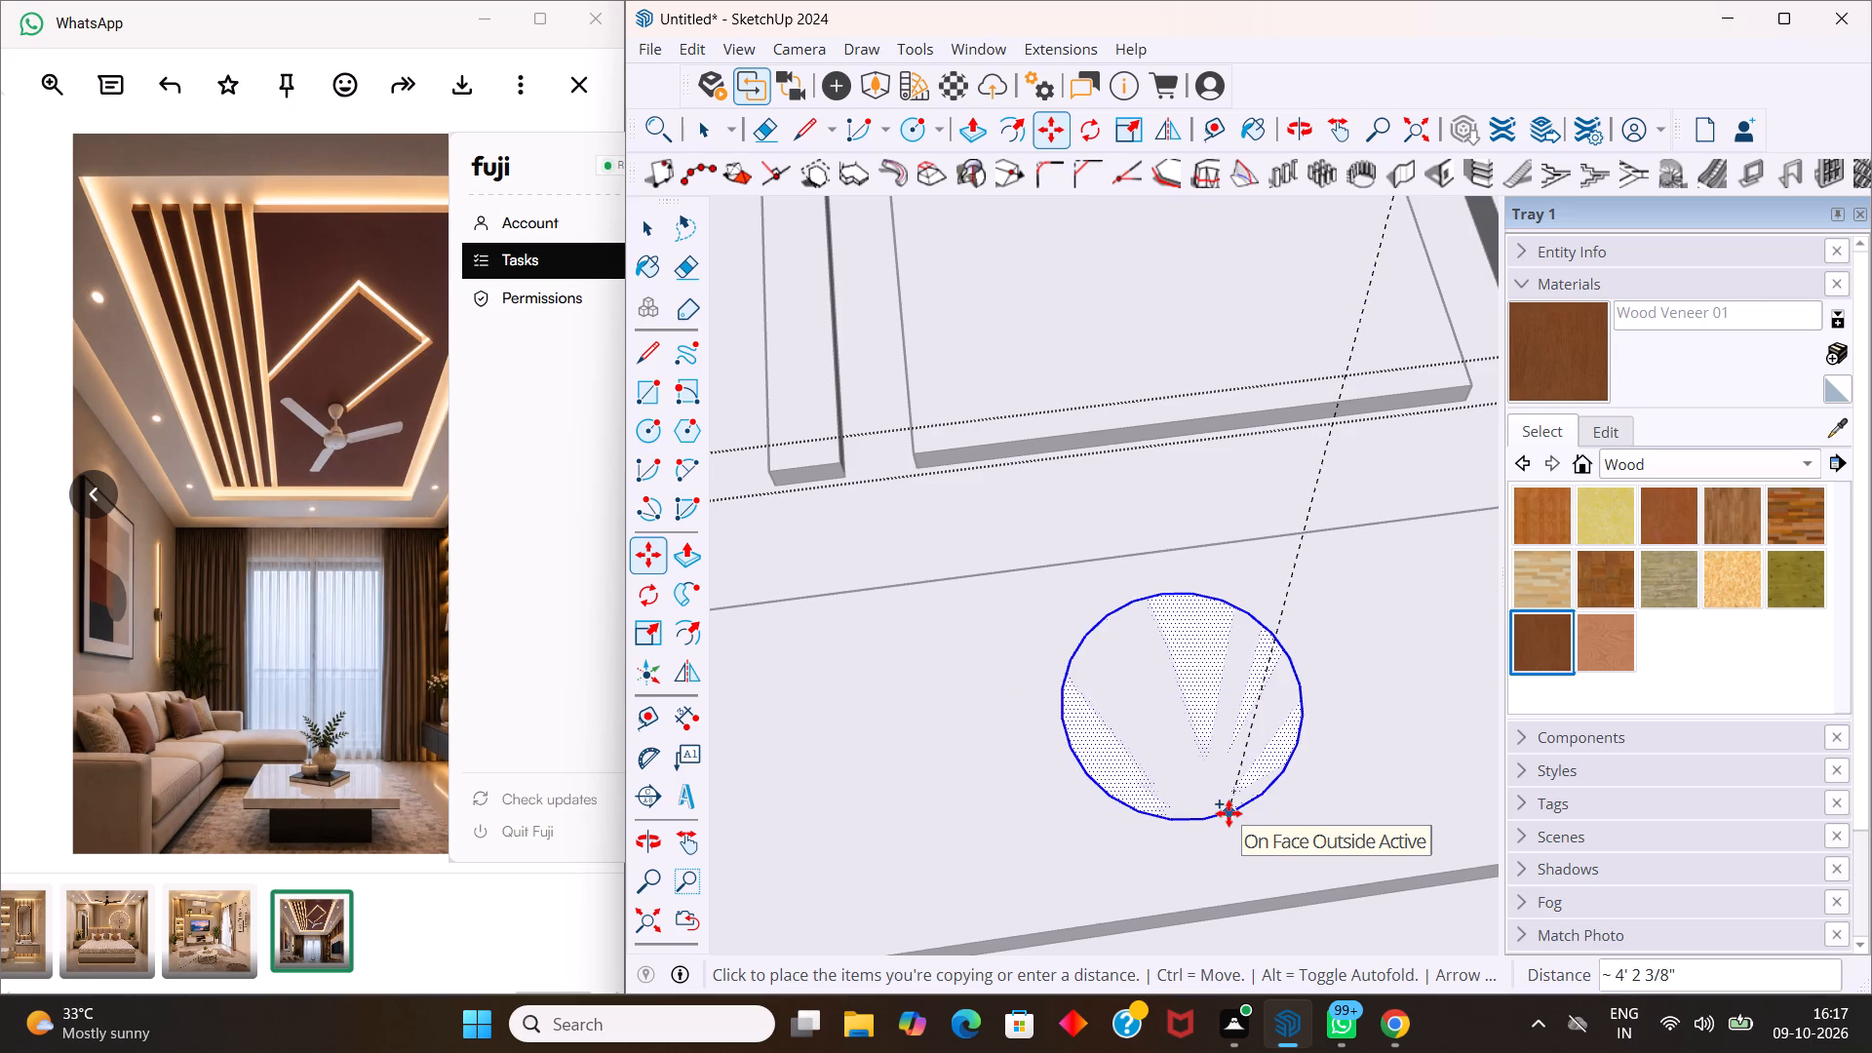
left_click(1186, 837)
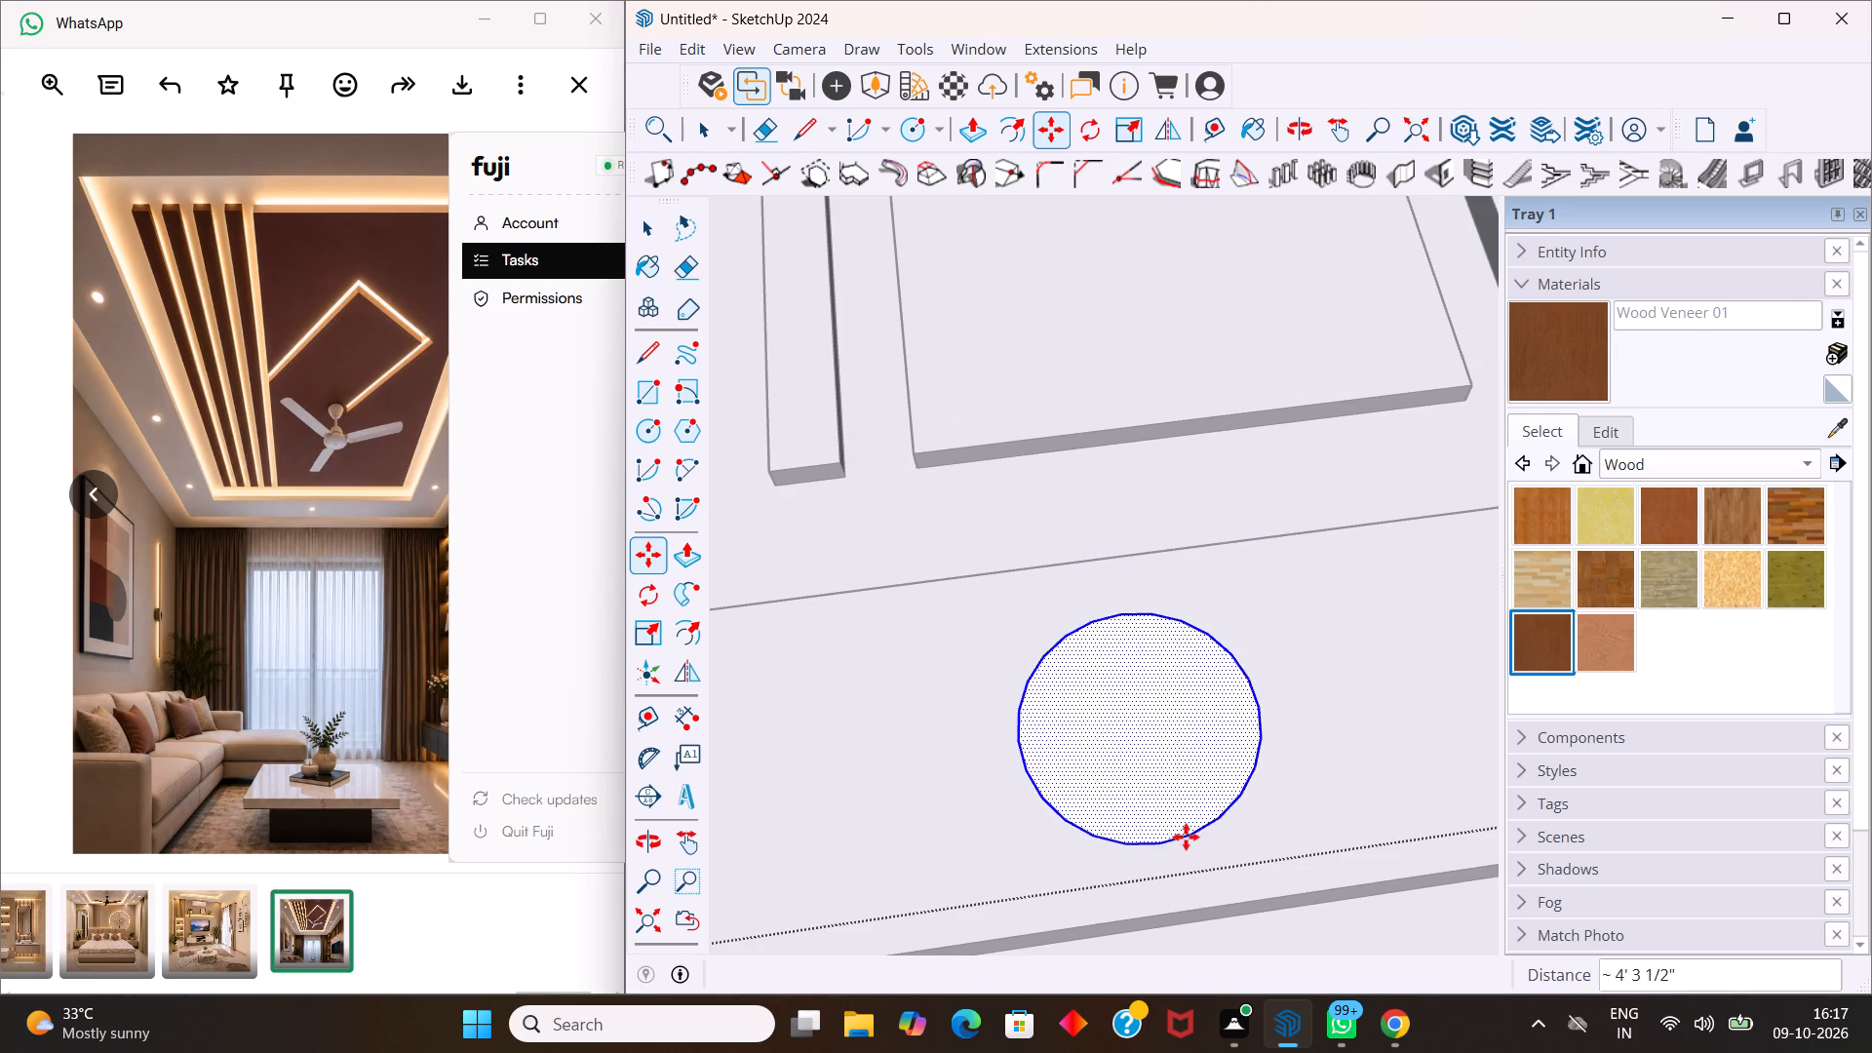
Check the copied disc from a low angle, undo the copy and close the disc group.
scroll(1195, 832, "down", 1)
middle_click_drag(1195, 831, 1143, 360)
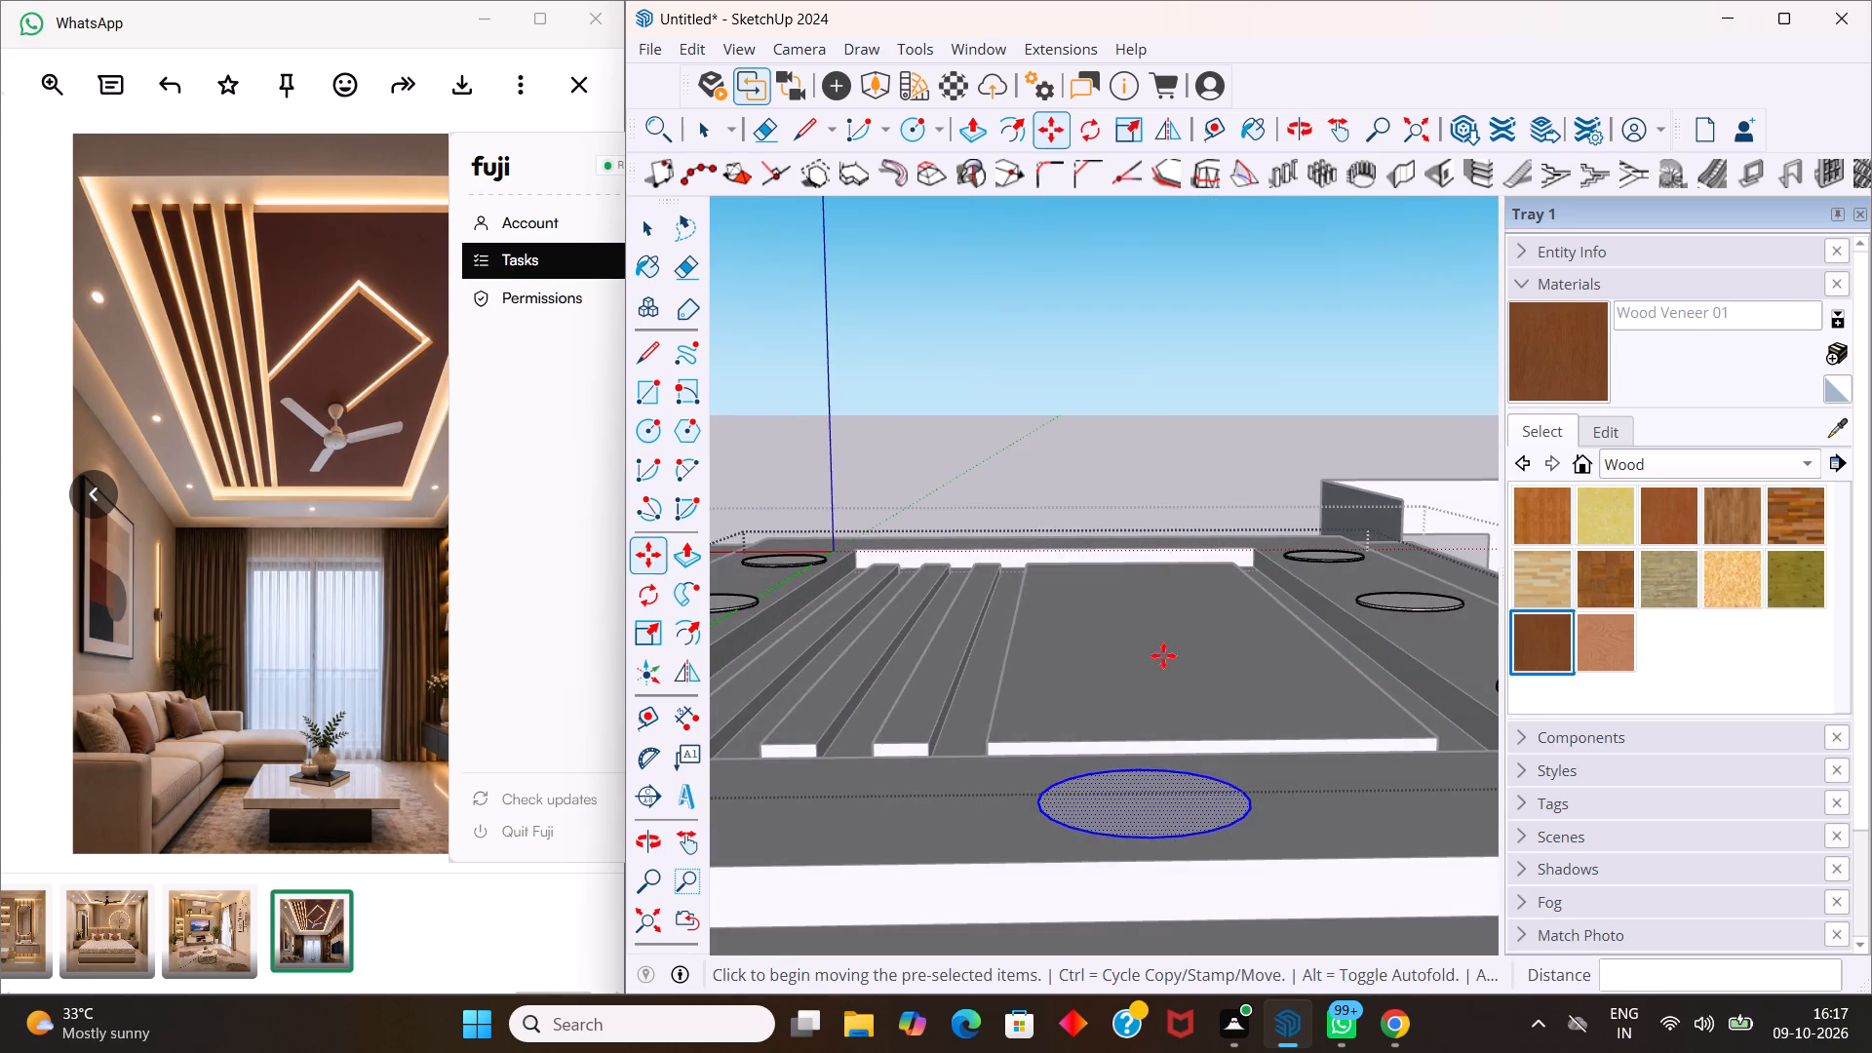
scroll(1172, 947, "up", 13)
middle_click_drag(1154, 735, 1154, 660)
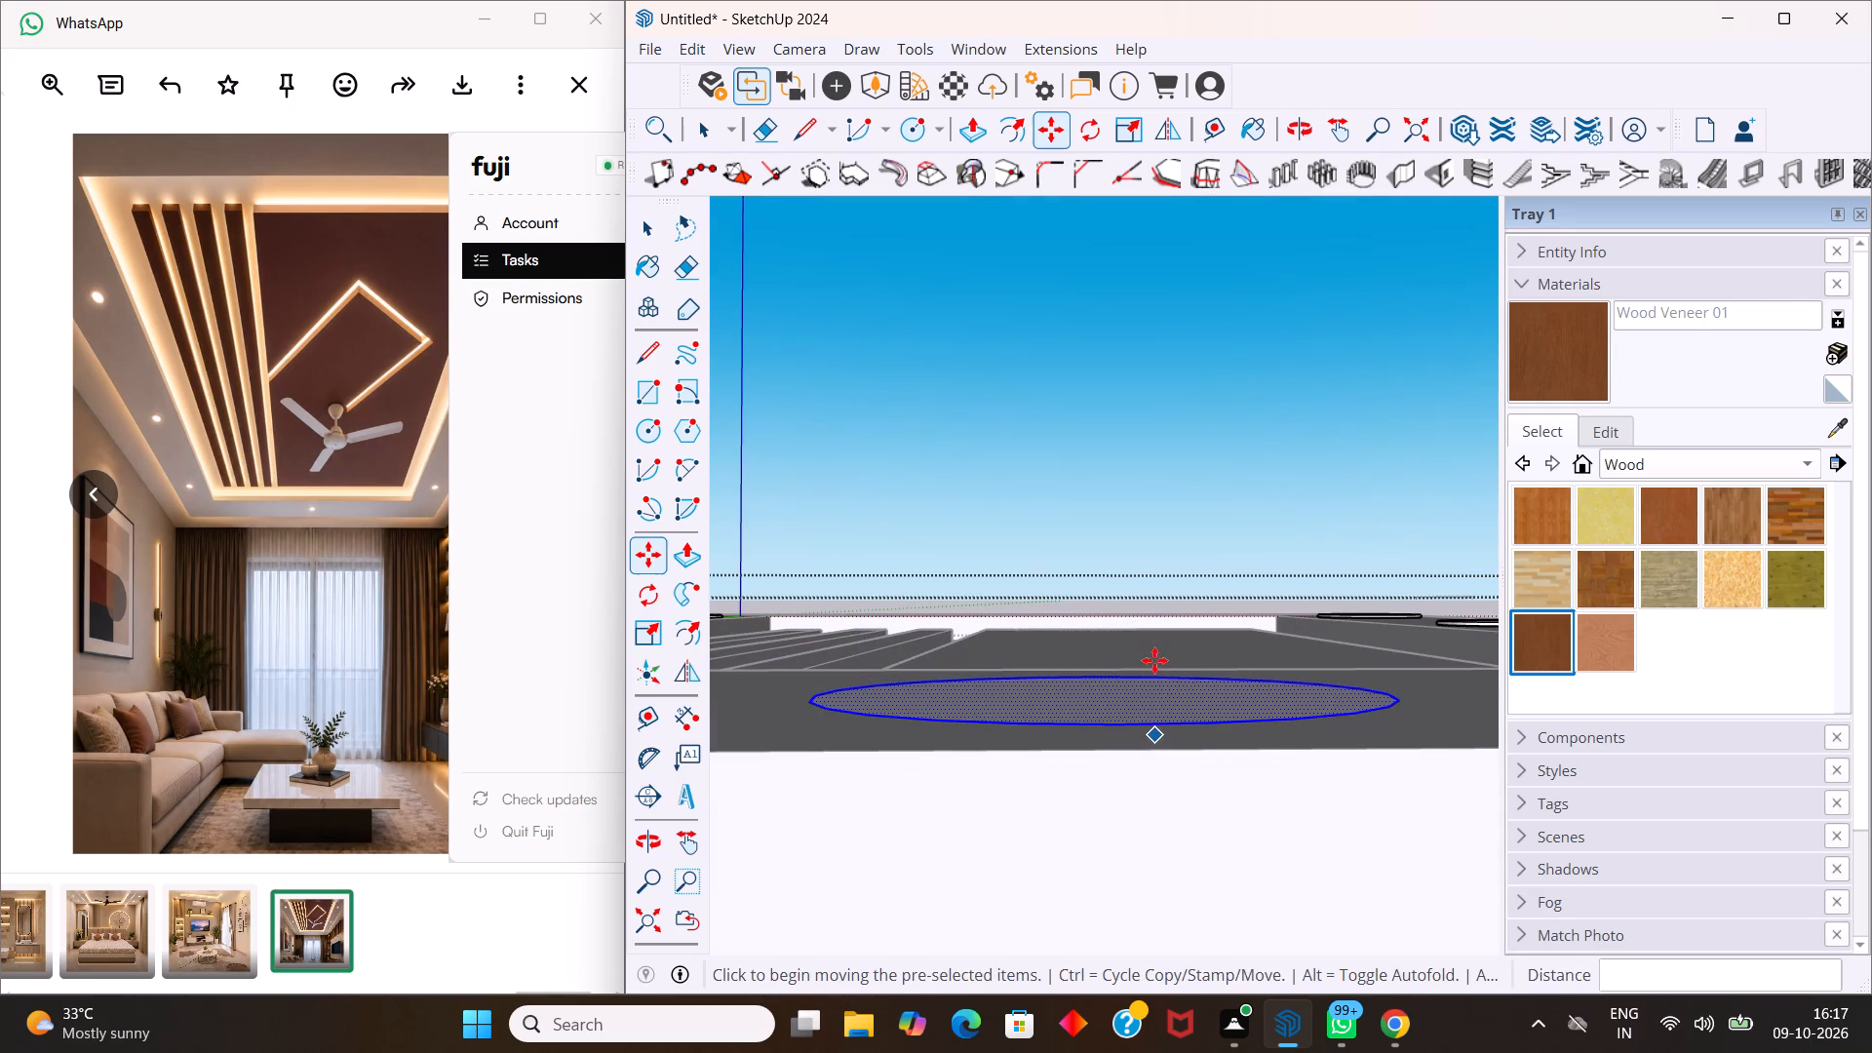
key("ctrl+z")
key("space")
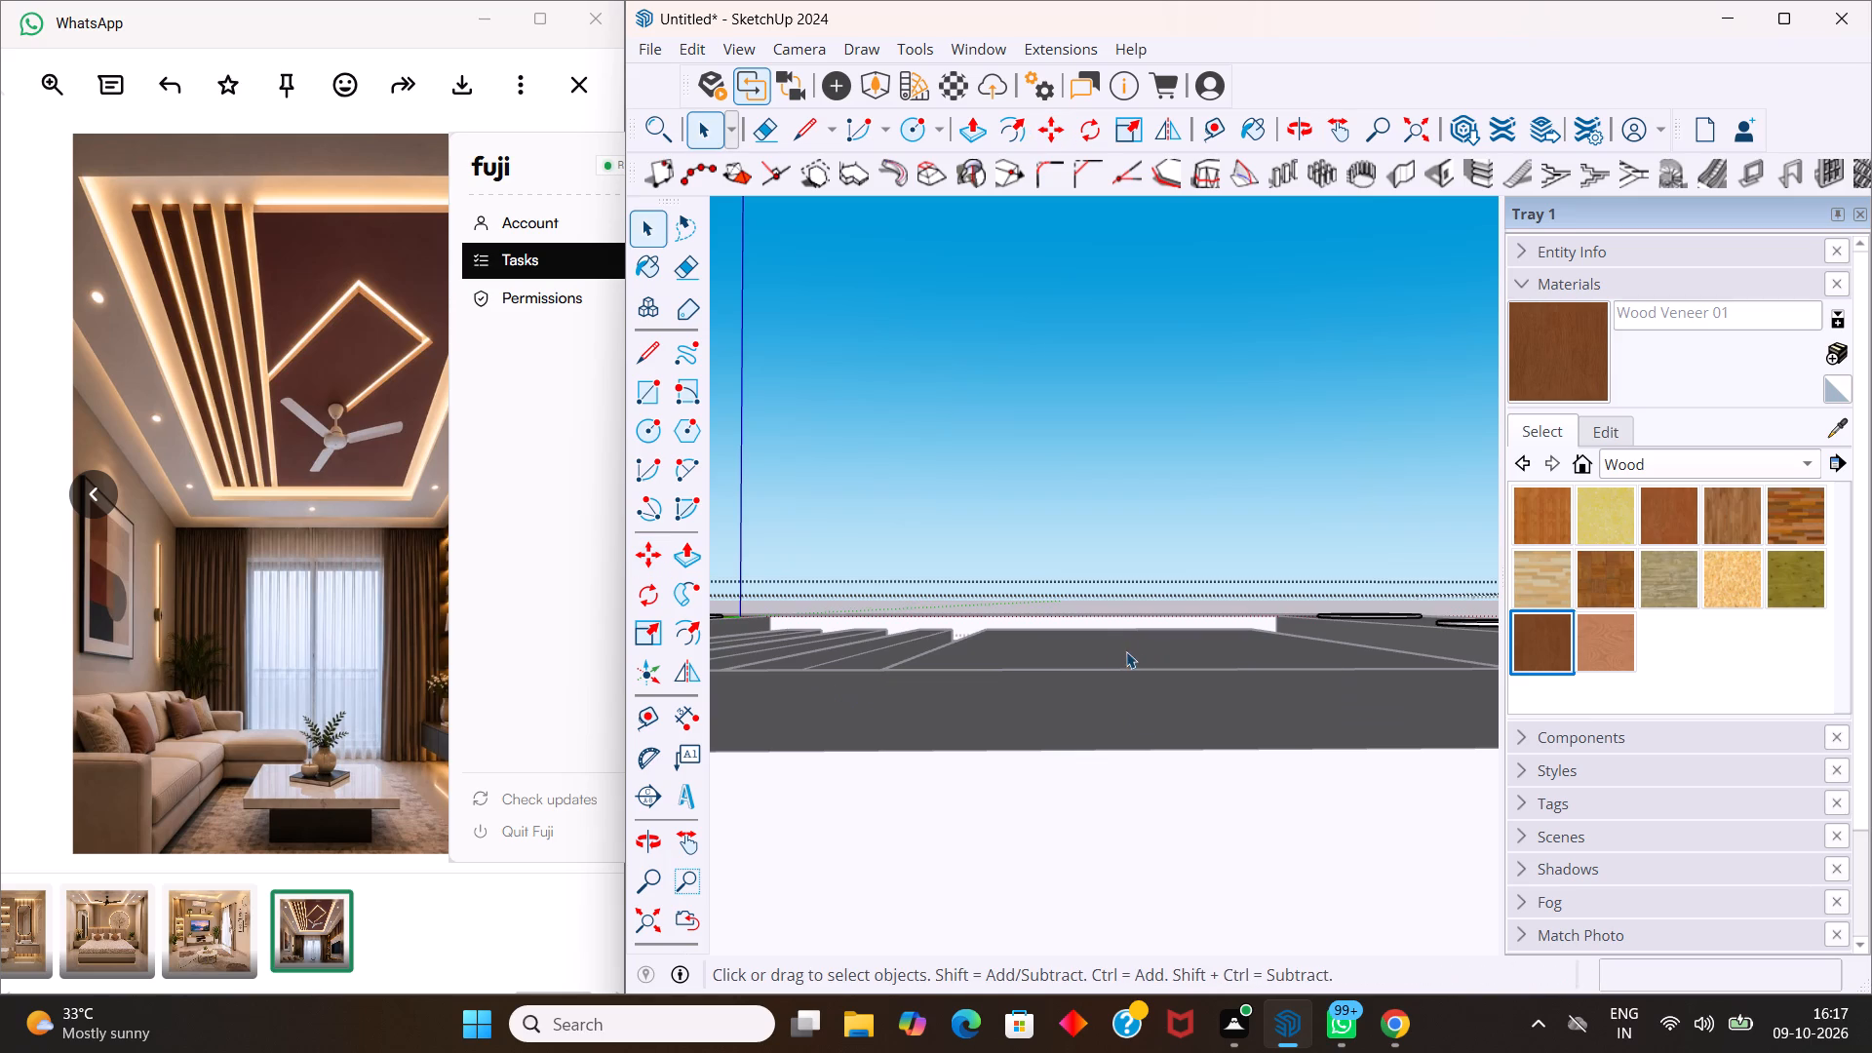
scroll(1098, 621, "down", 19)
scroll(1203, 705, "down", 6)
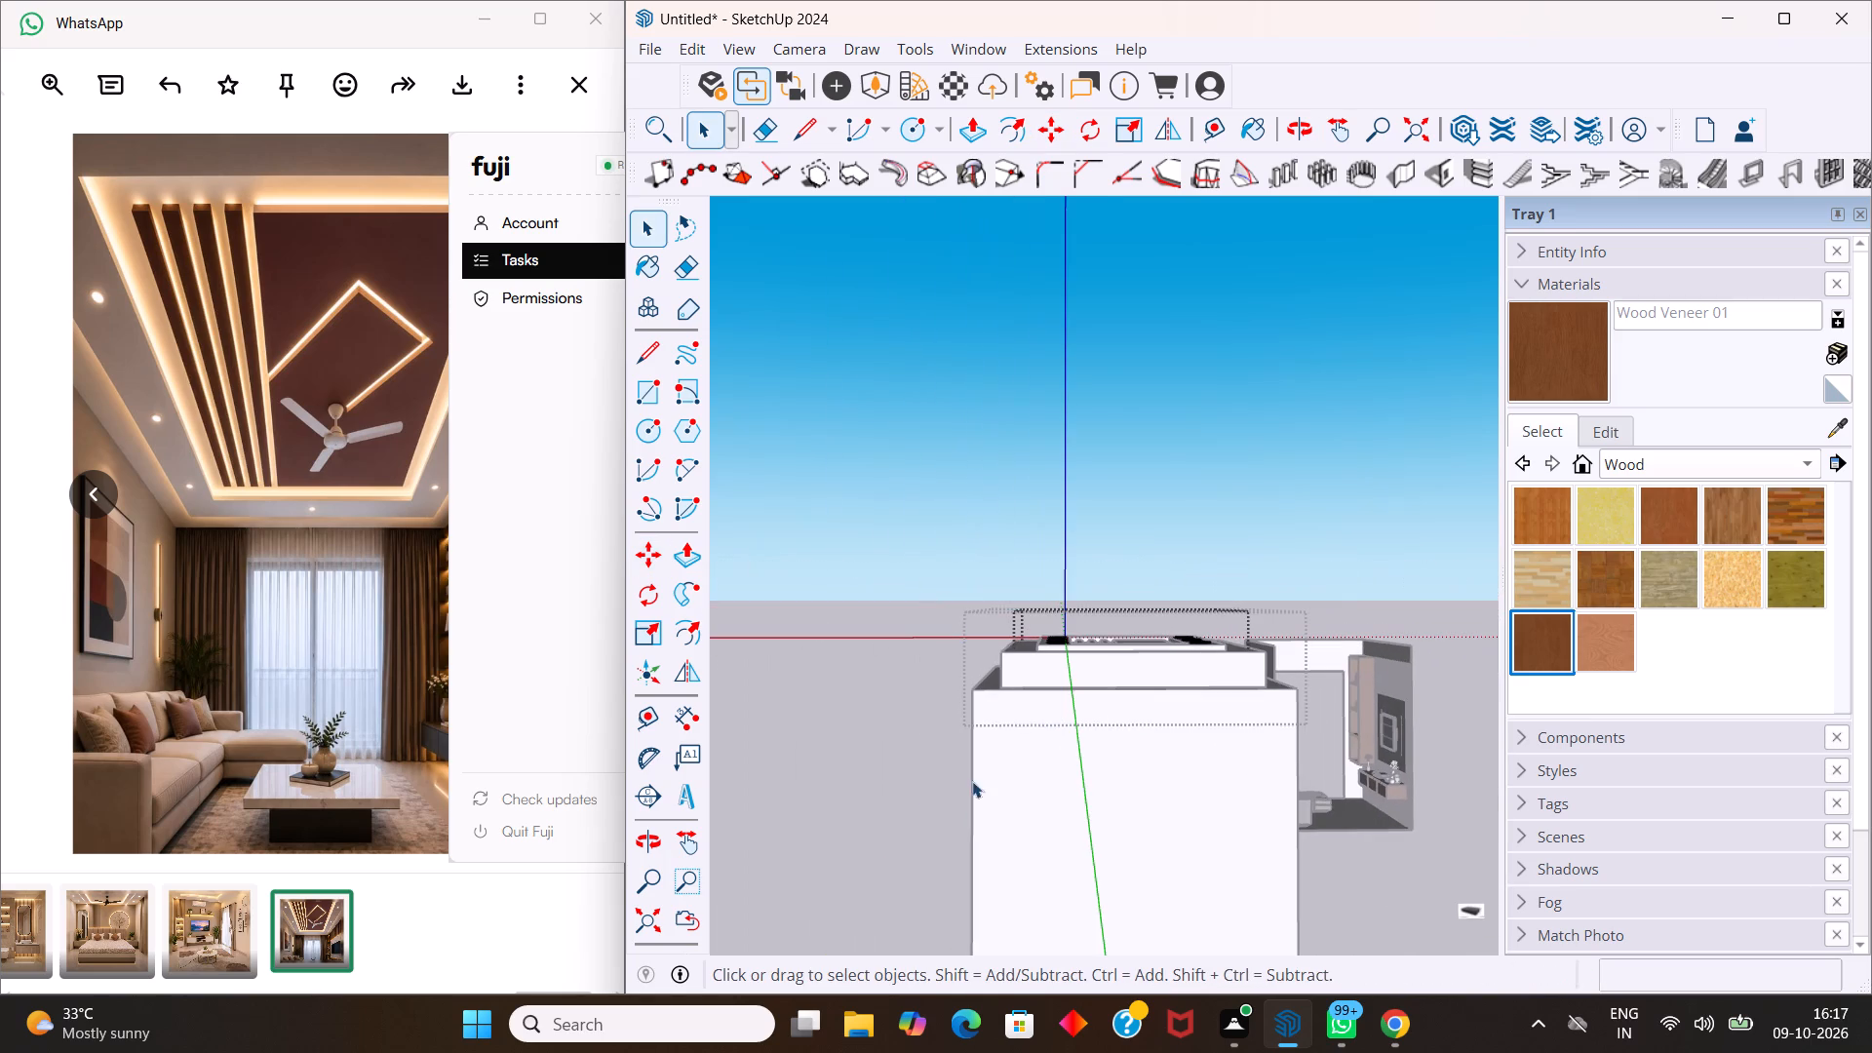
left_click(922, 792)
Reopen the disc group and copy the end disc nearest the strips about 3' 1 11/16" onto the middle of the nearer short border.
scroll(1040, 657, "up", 7)
middle_click_drag(1051, 658, 1071, 853)
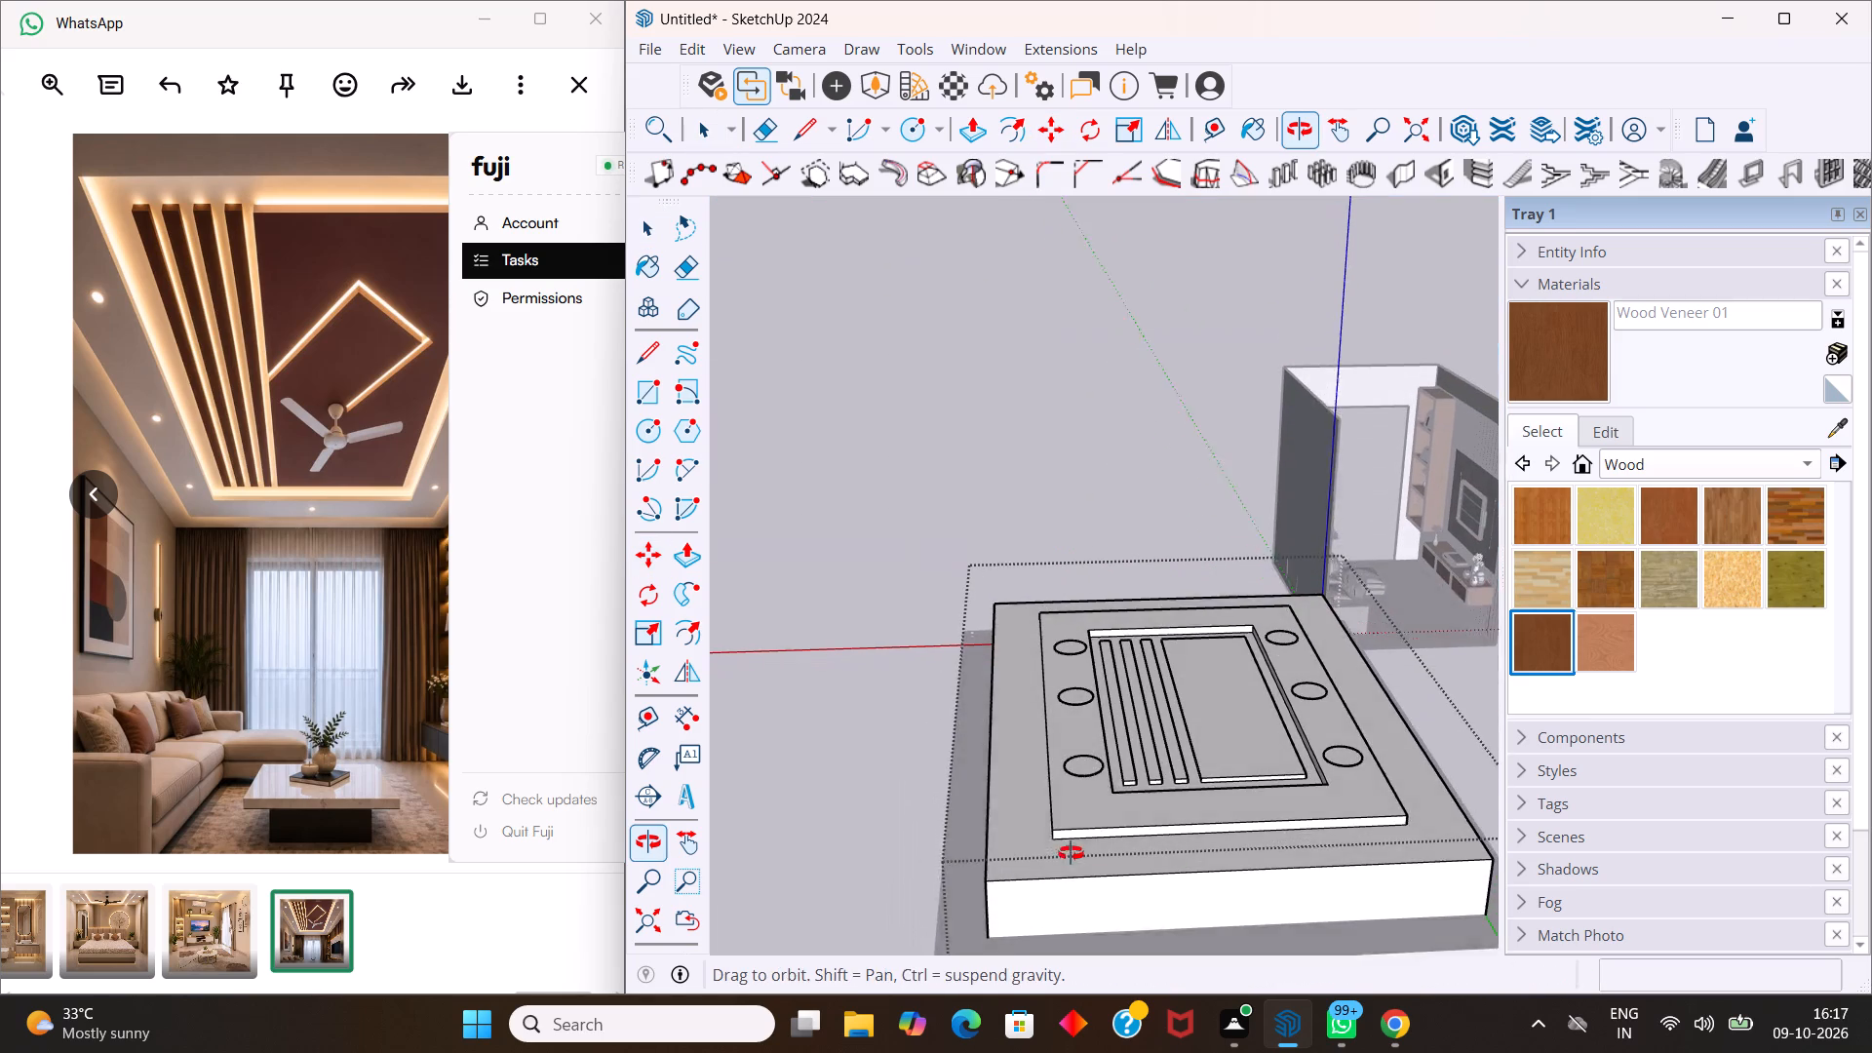
middle_click_drag(1071, 853, 1072, 860)
double_click(1094, 766)
scroll(1103, 798, "up", 7)
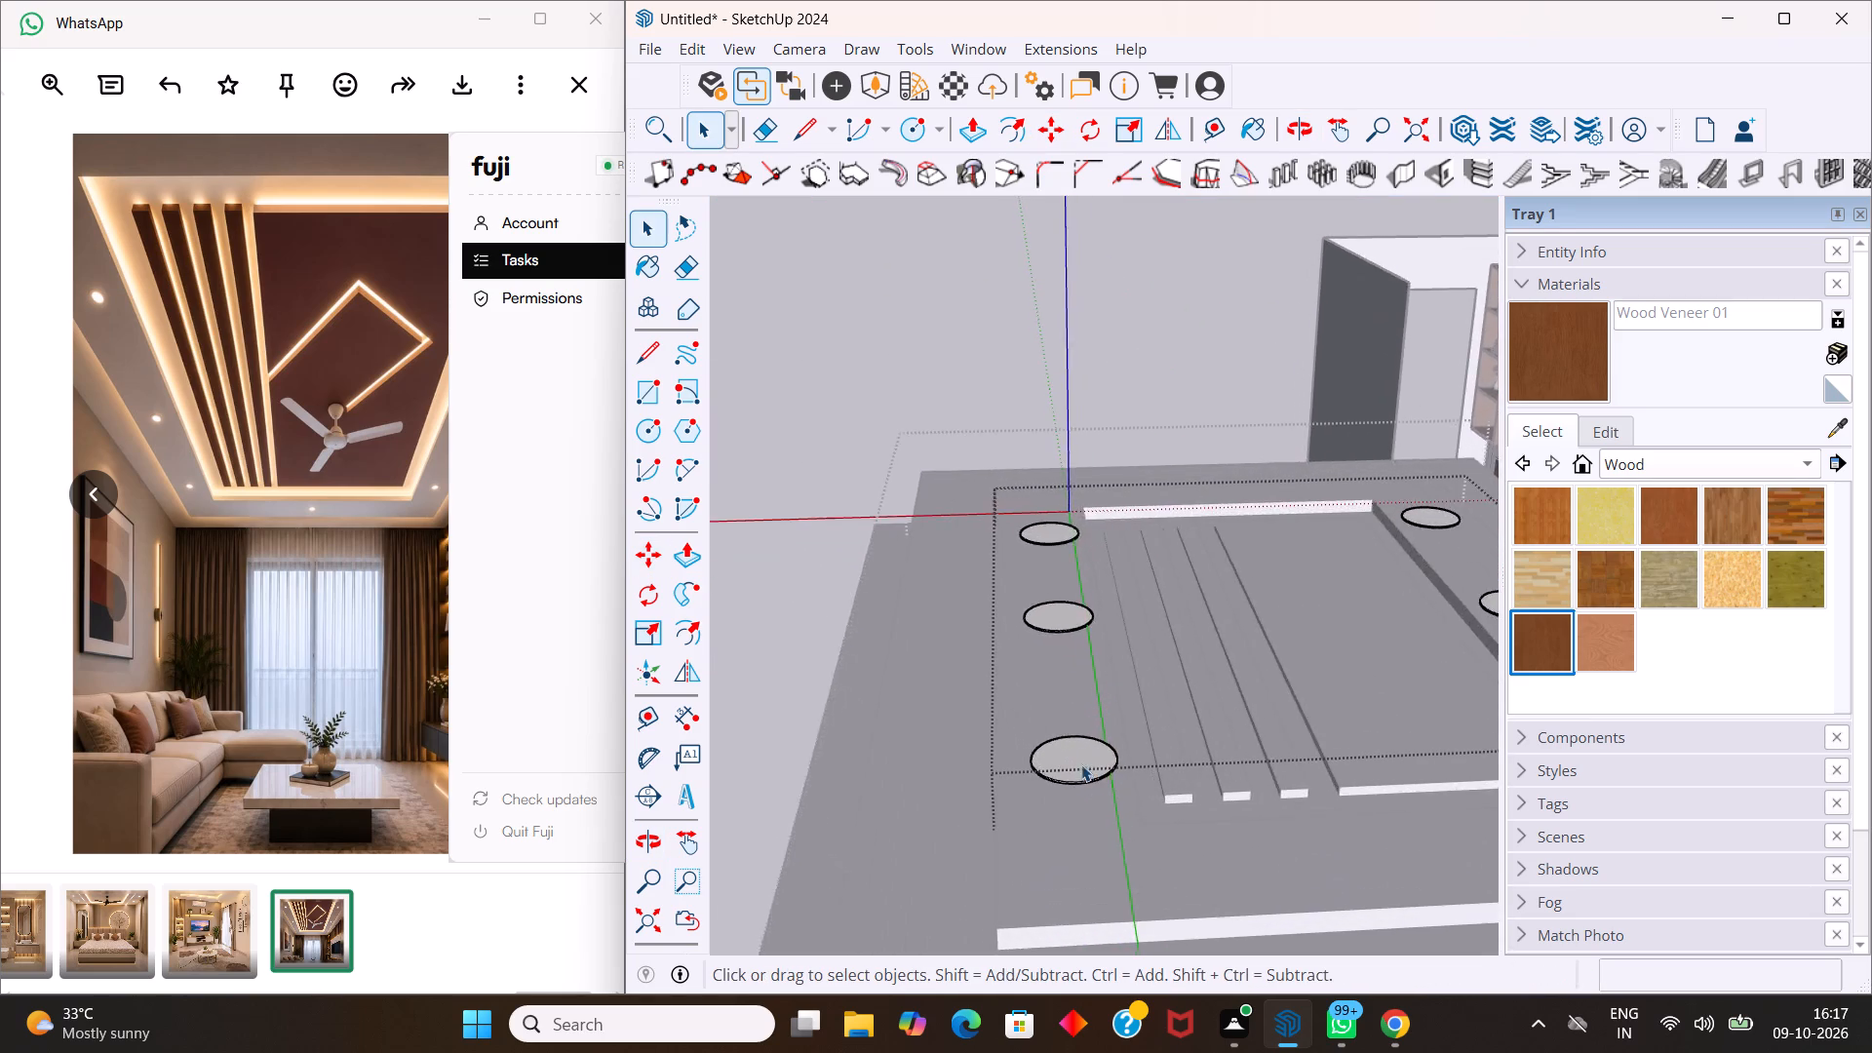
scroll(1081, 764, "up", 14)
middle_click_drag(1084, 749, 1060, 666)
middle_click(1060, 664)
scroll(1072, 796, "up", 7)
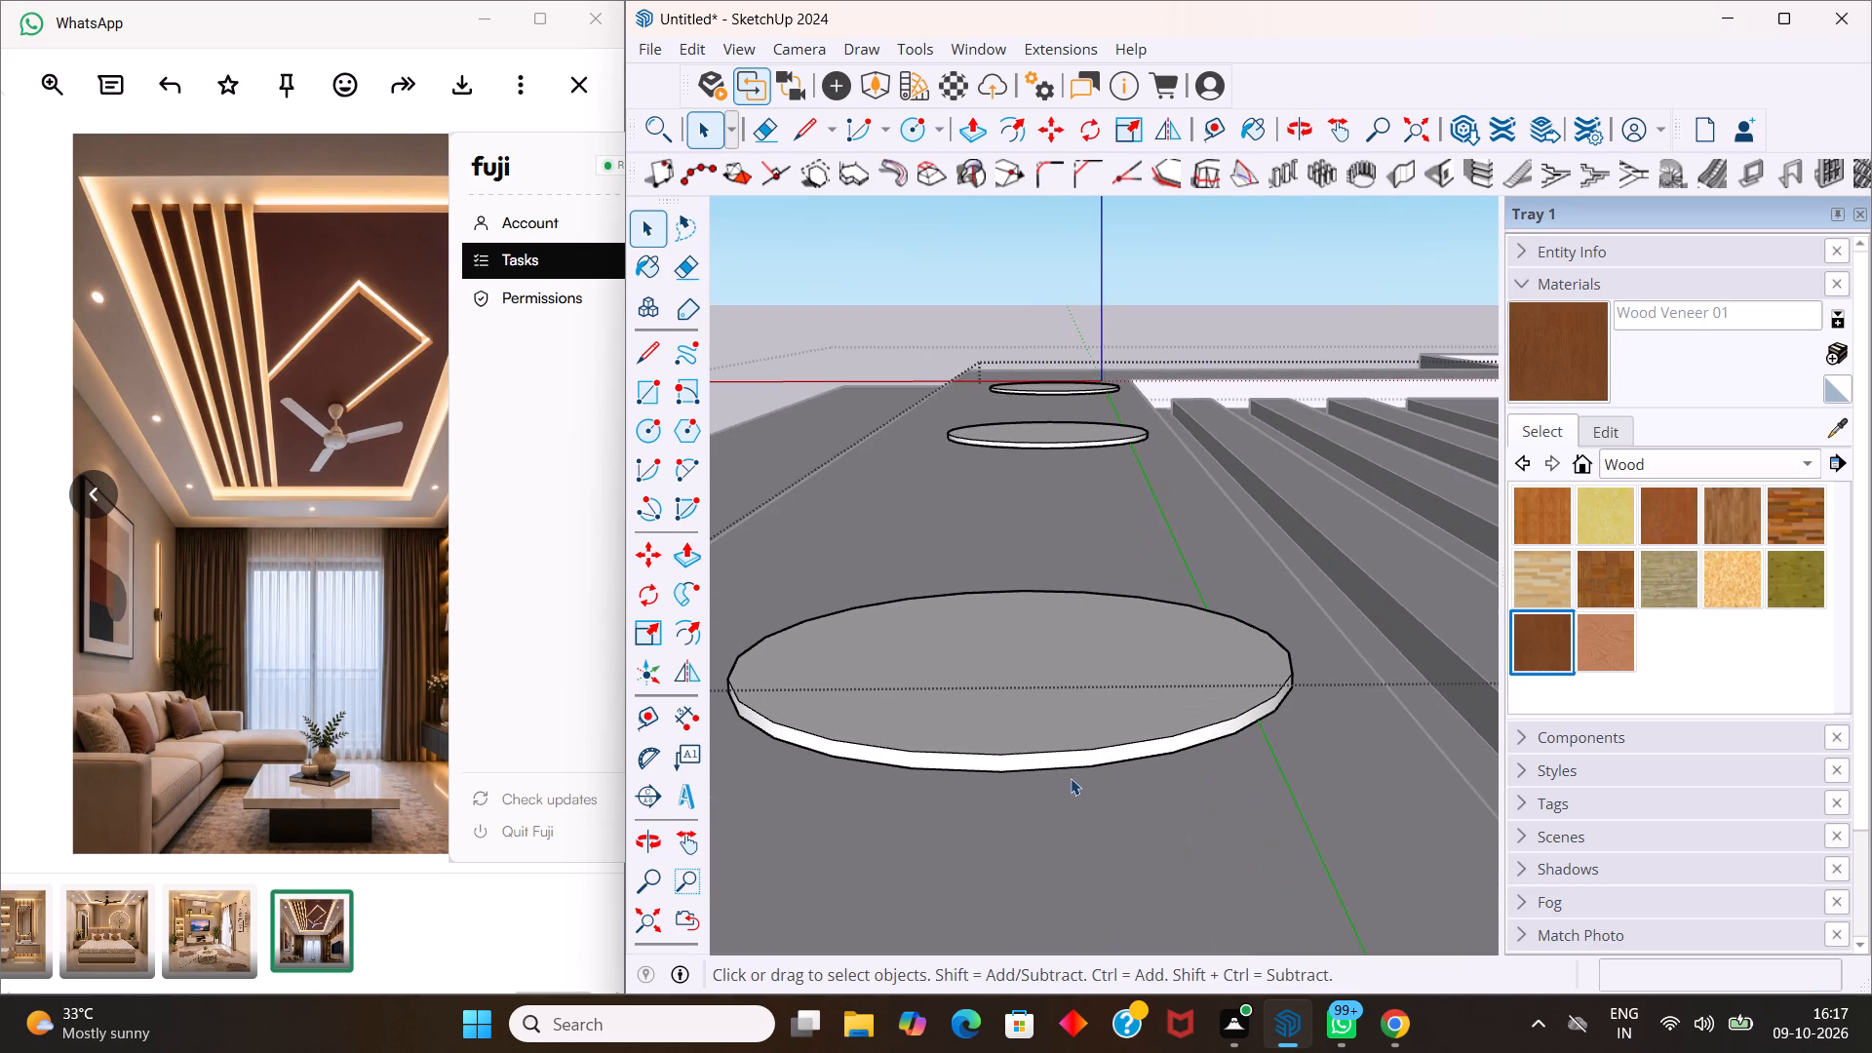
left_click(1071, 774)
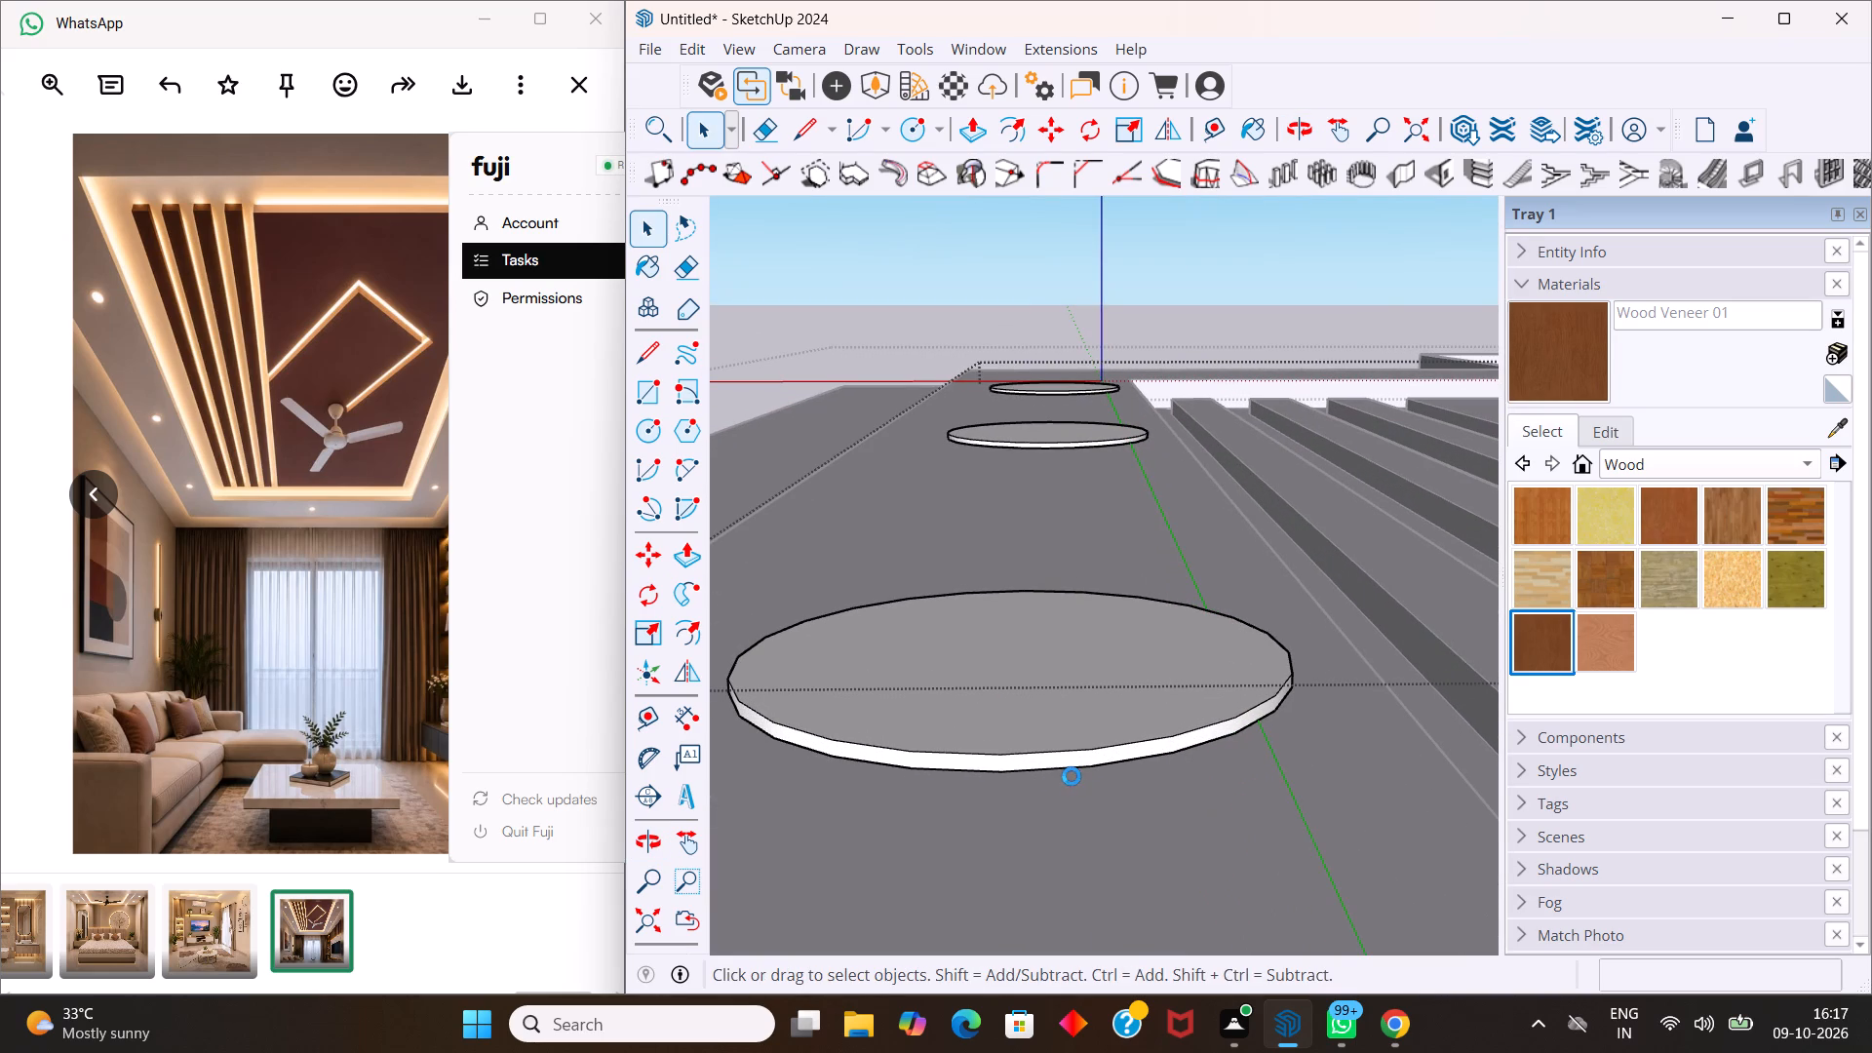
left_click(1061, 771)
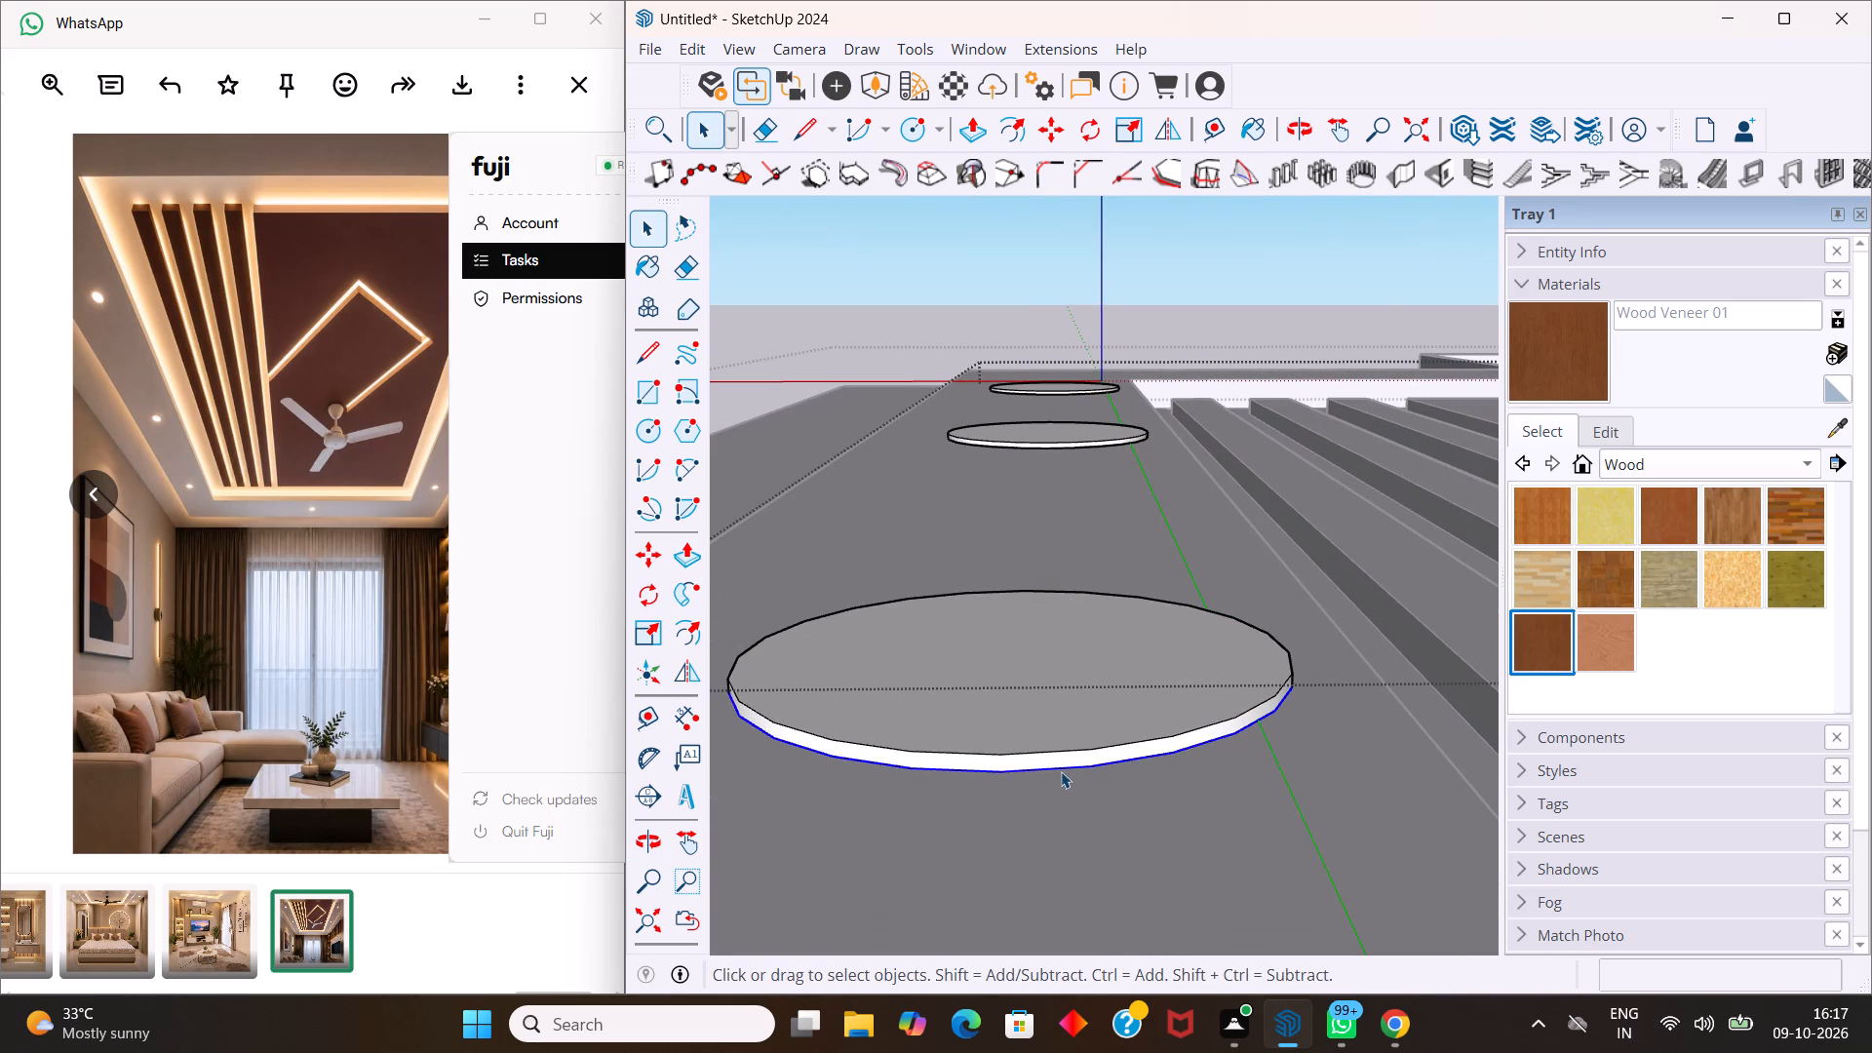
scroll(1056, 763, "up", 9, "ctrl")
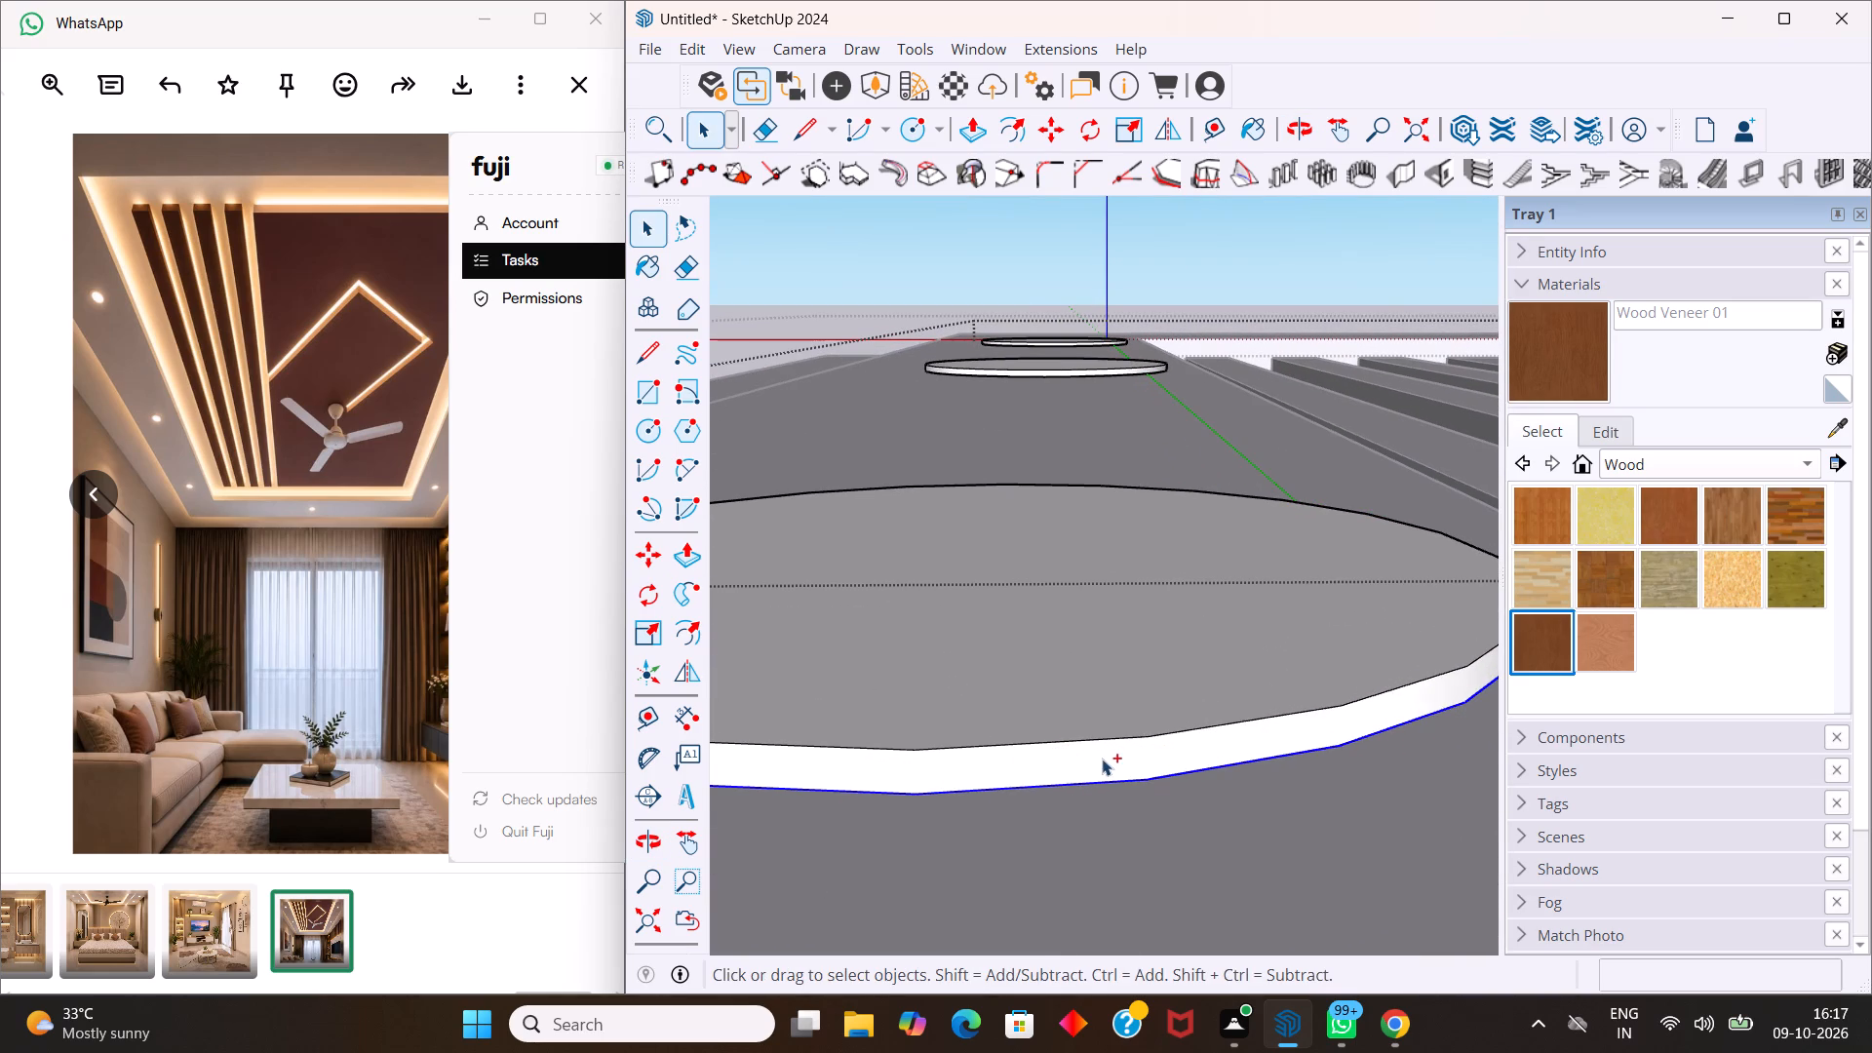
left_click(1102, 759, "ctrl")
left_click(1093, 700, "ctrl")
left_click(1104, 741, "ctrl")
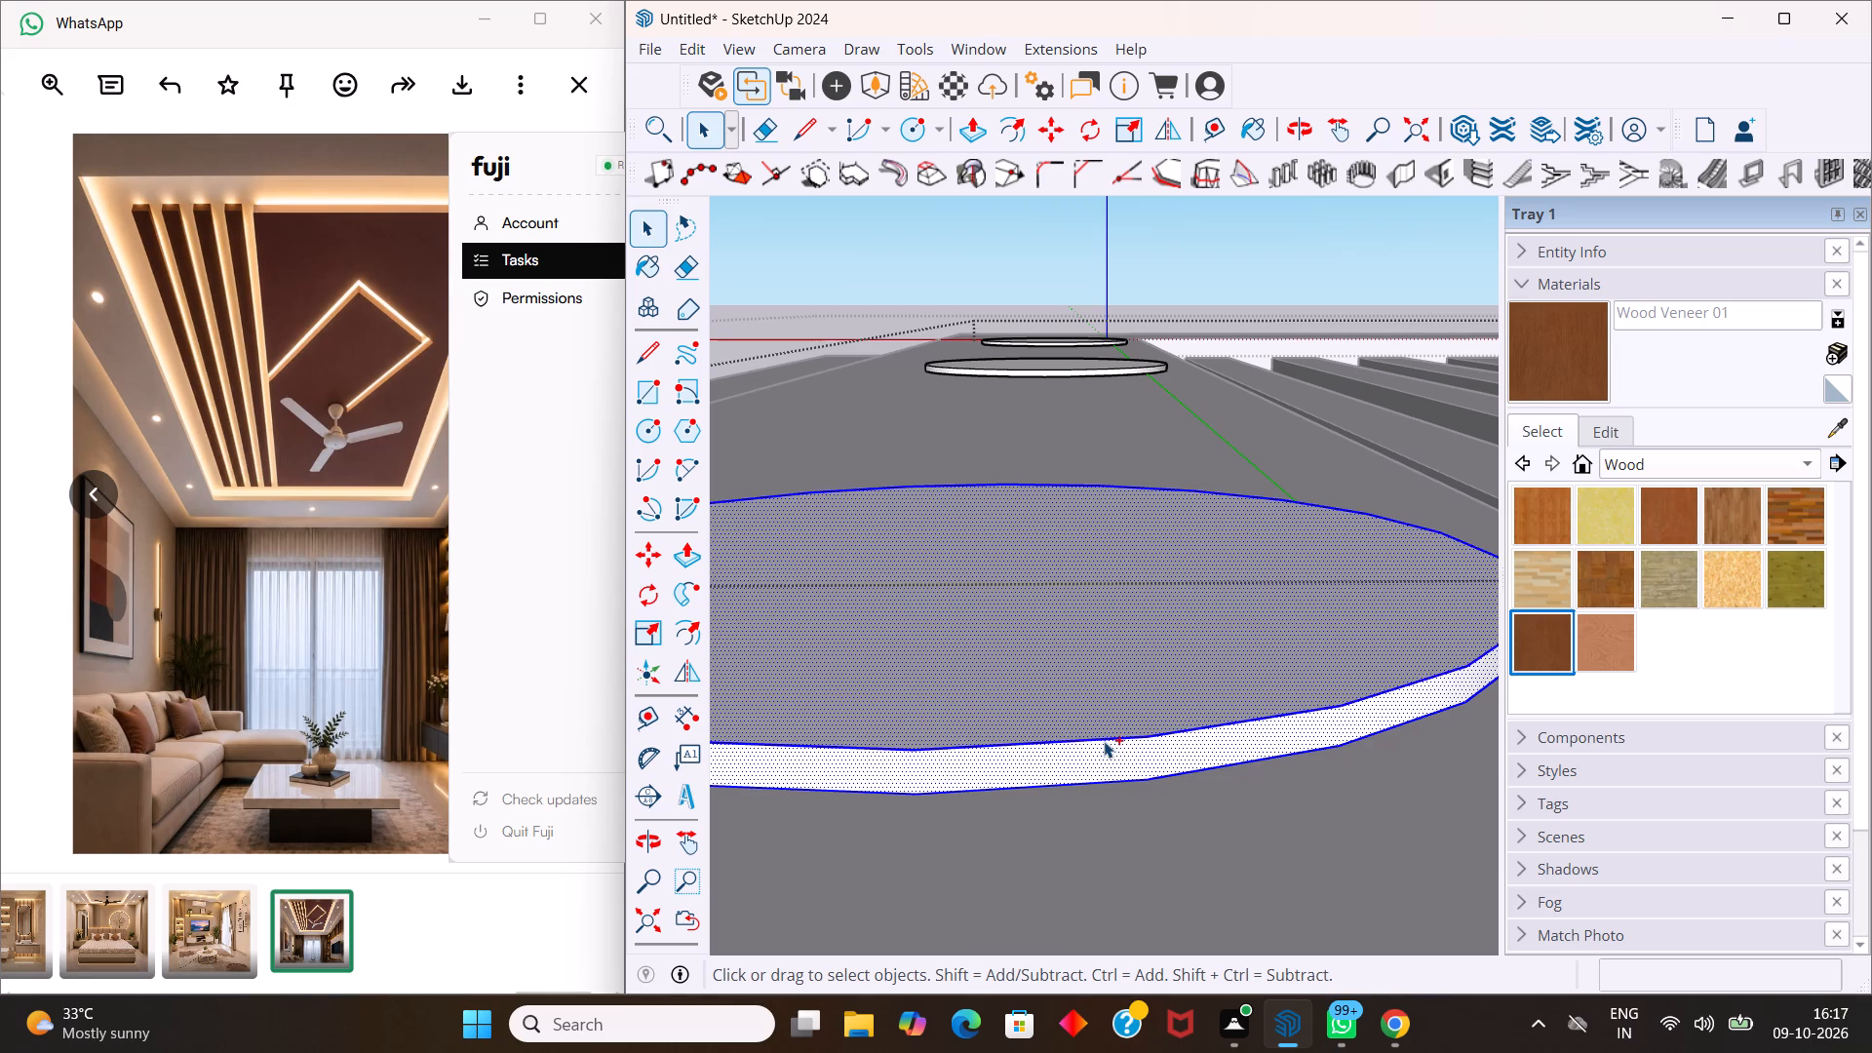
key("m")
left_click(1100, 782)
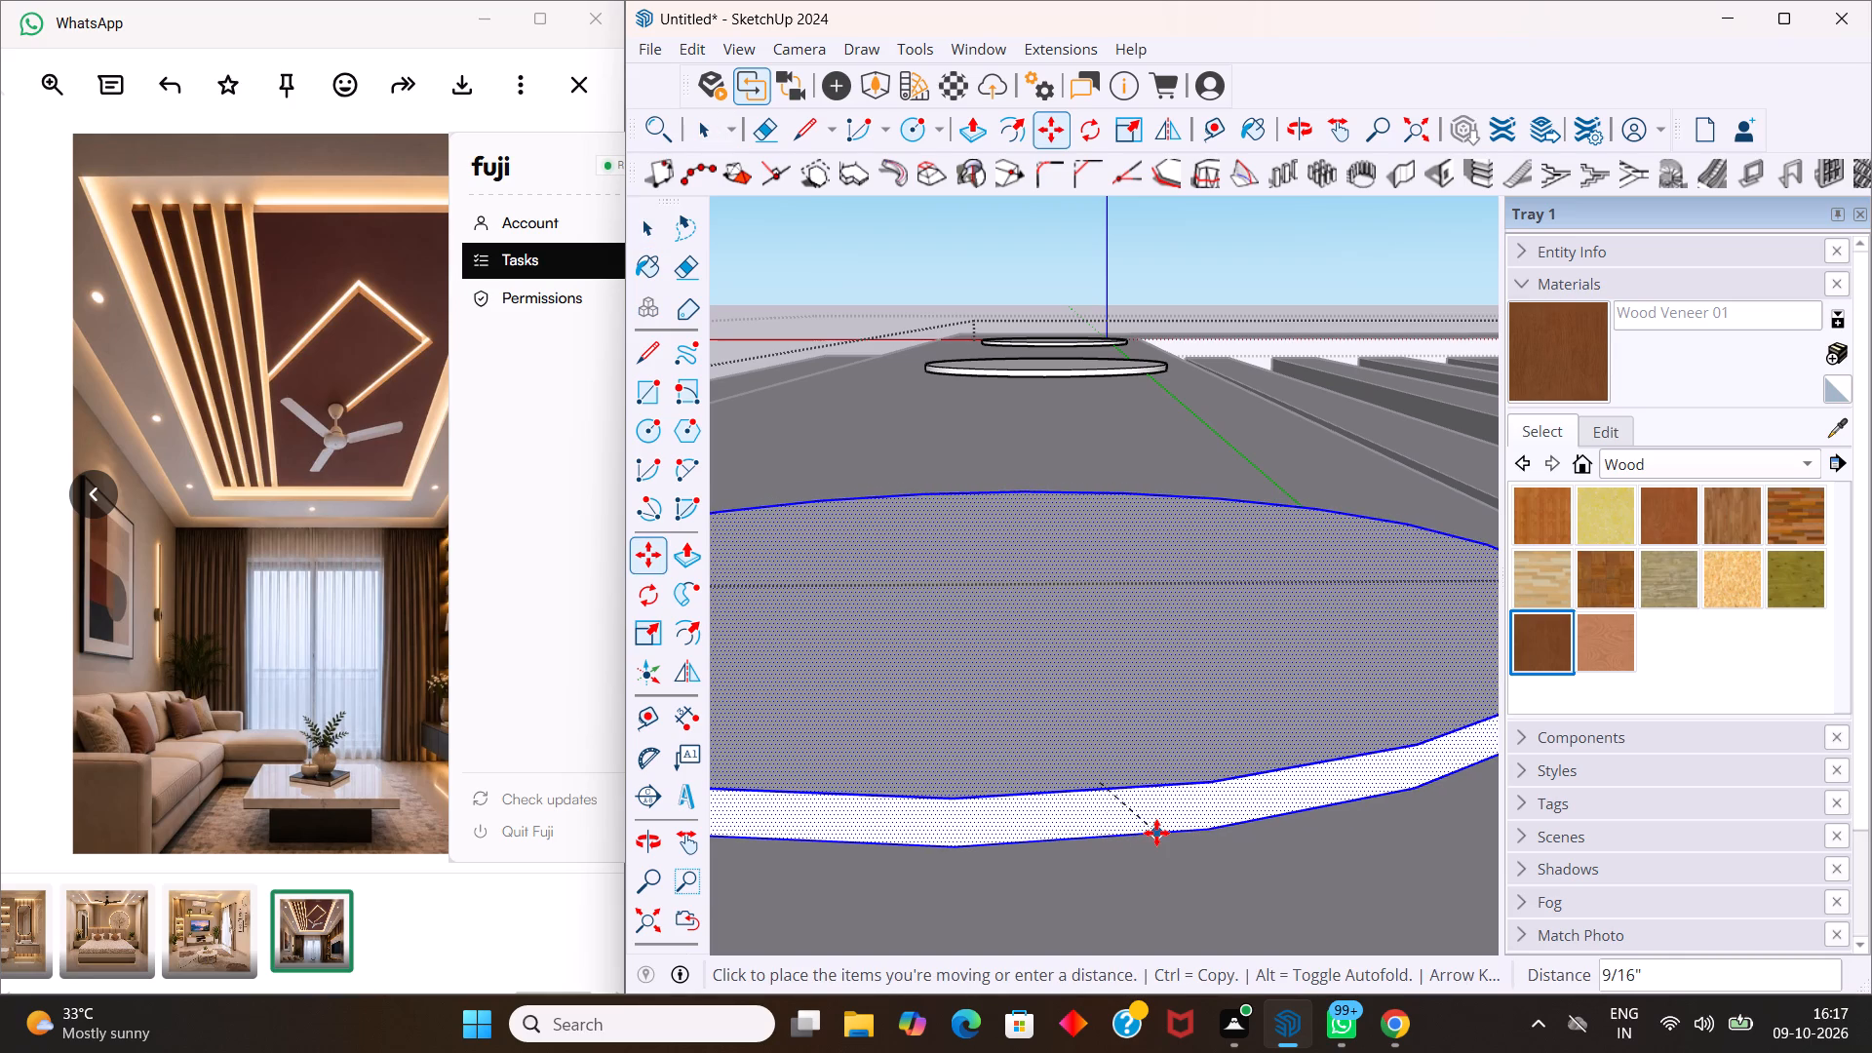
scroll(1058, 774, "down", 6)
scroll(993, 663, "down", 11)
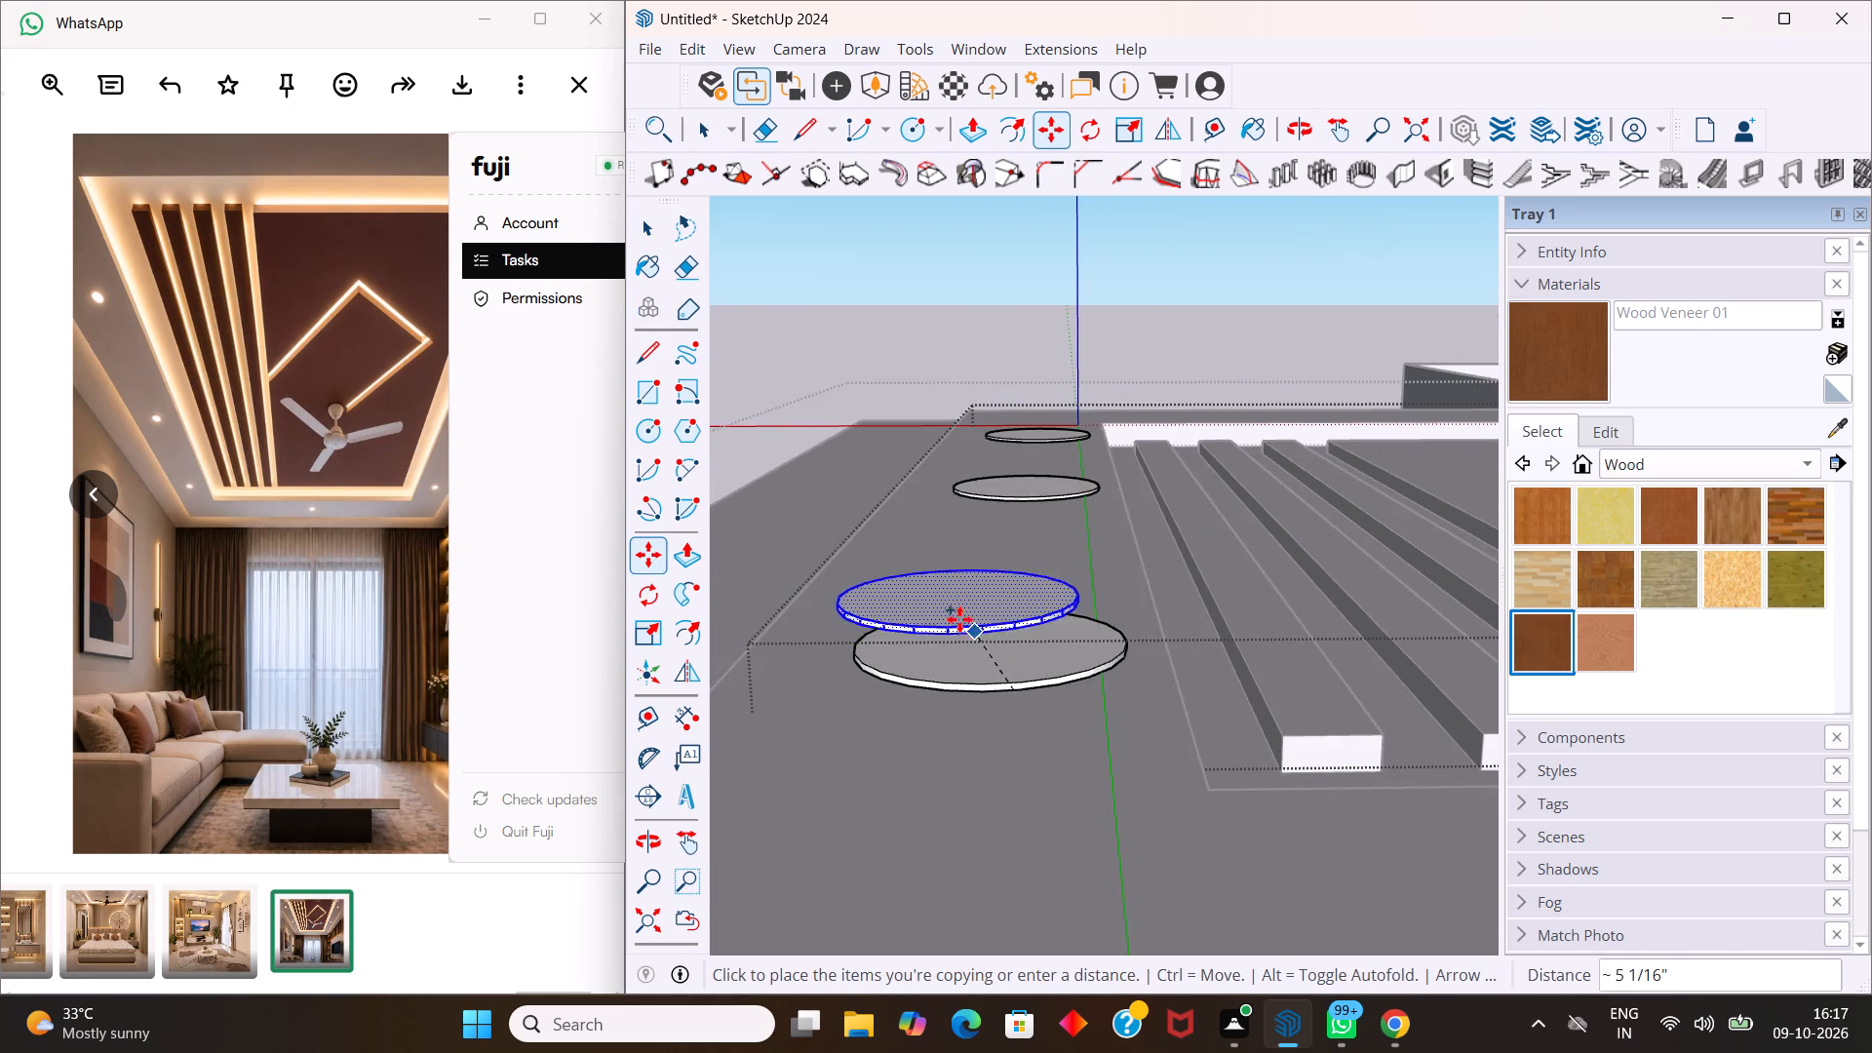
scroll(942, 618, "down", 17)
scroll(1162, 672, "up", 7)
middle_click_drag(1158, 689, 1167, 714)
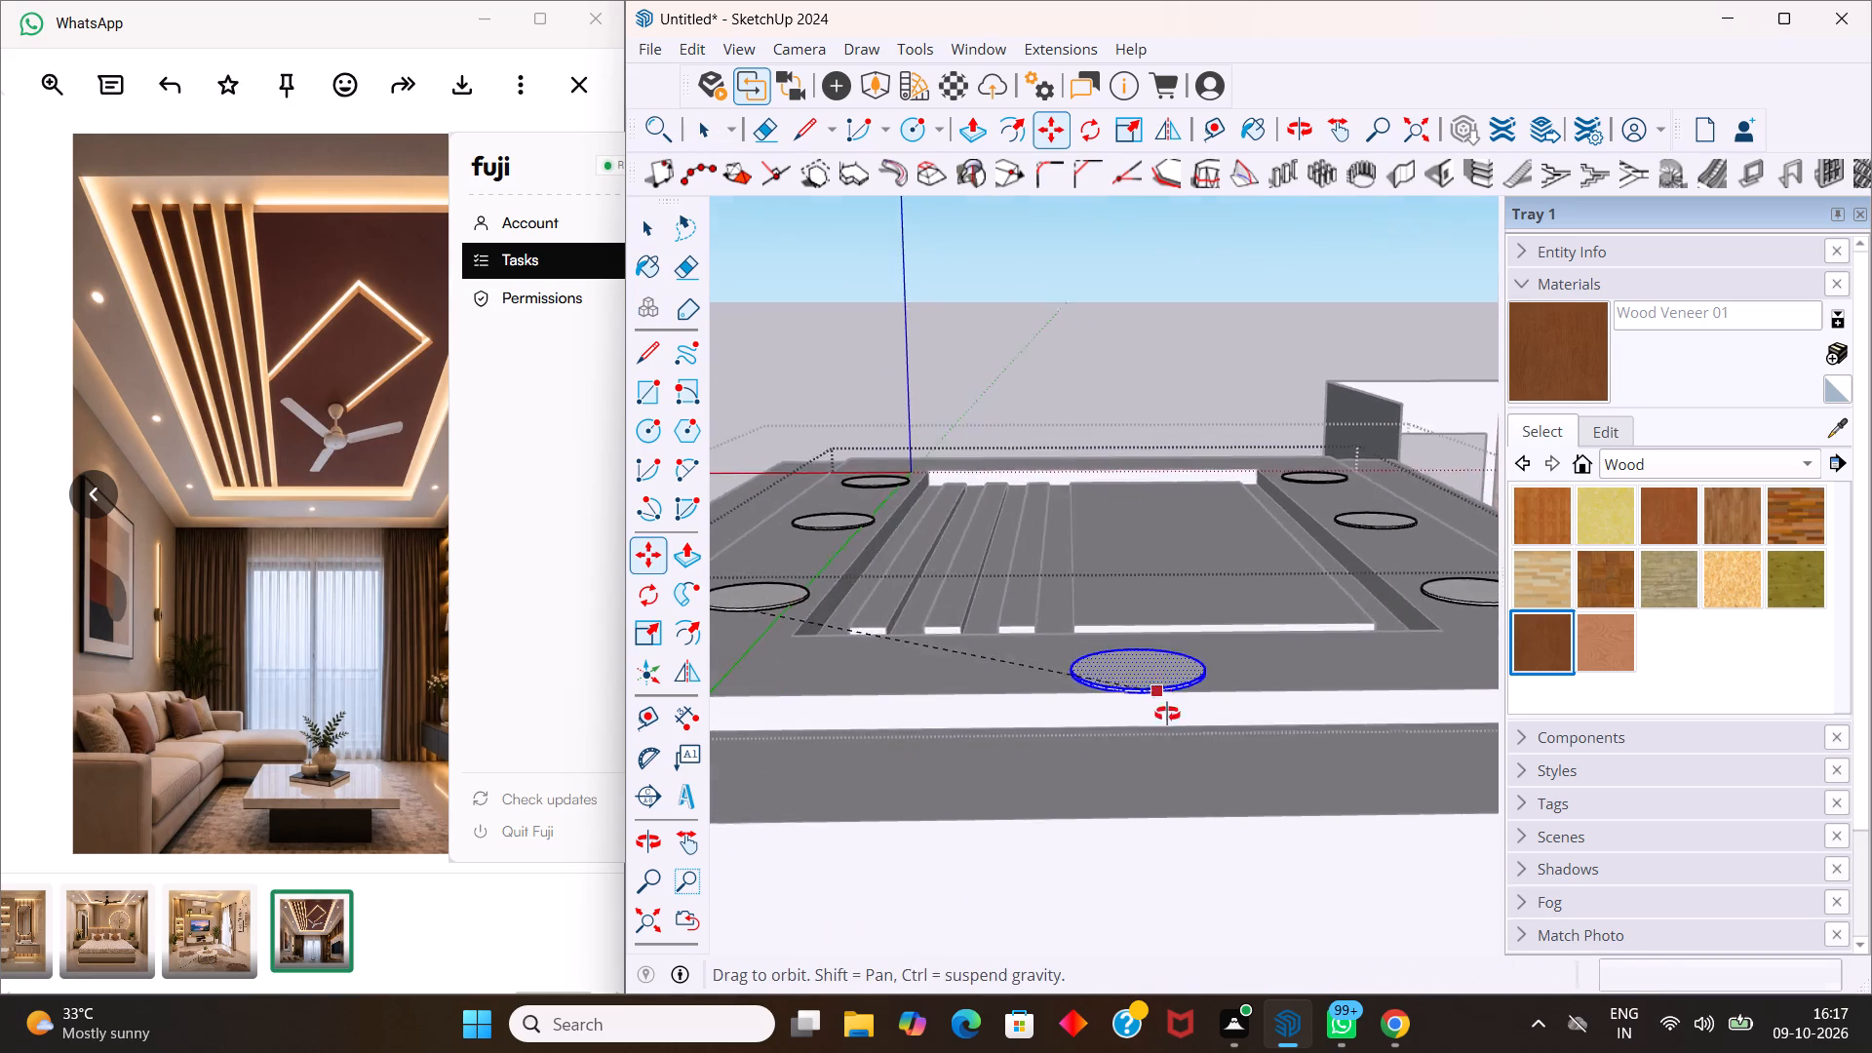
middle_click_drag(1167, 714, 1173, 777)
scroll(1165, 726, "down", 6)
scroll(1149, 606, "down", 6)
middle_click_drag(1150, 565, 1145, 847)
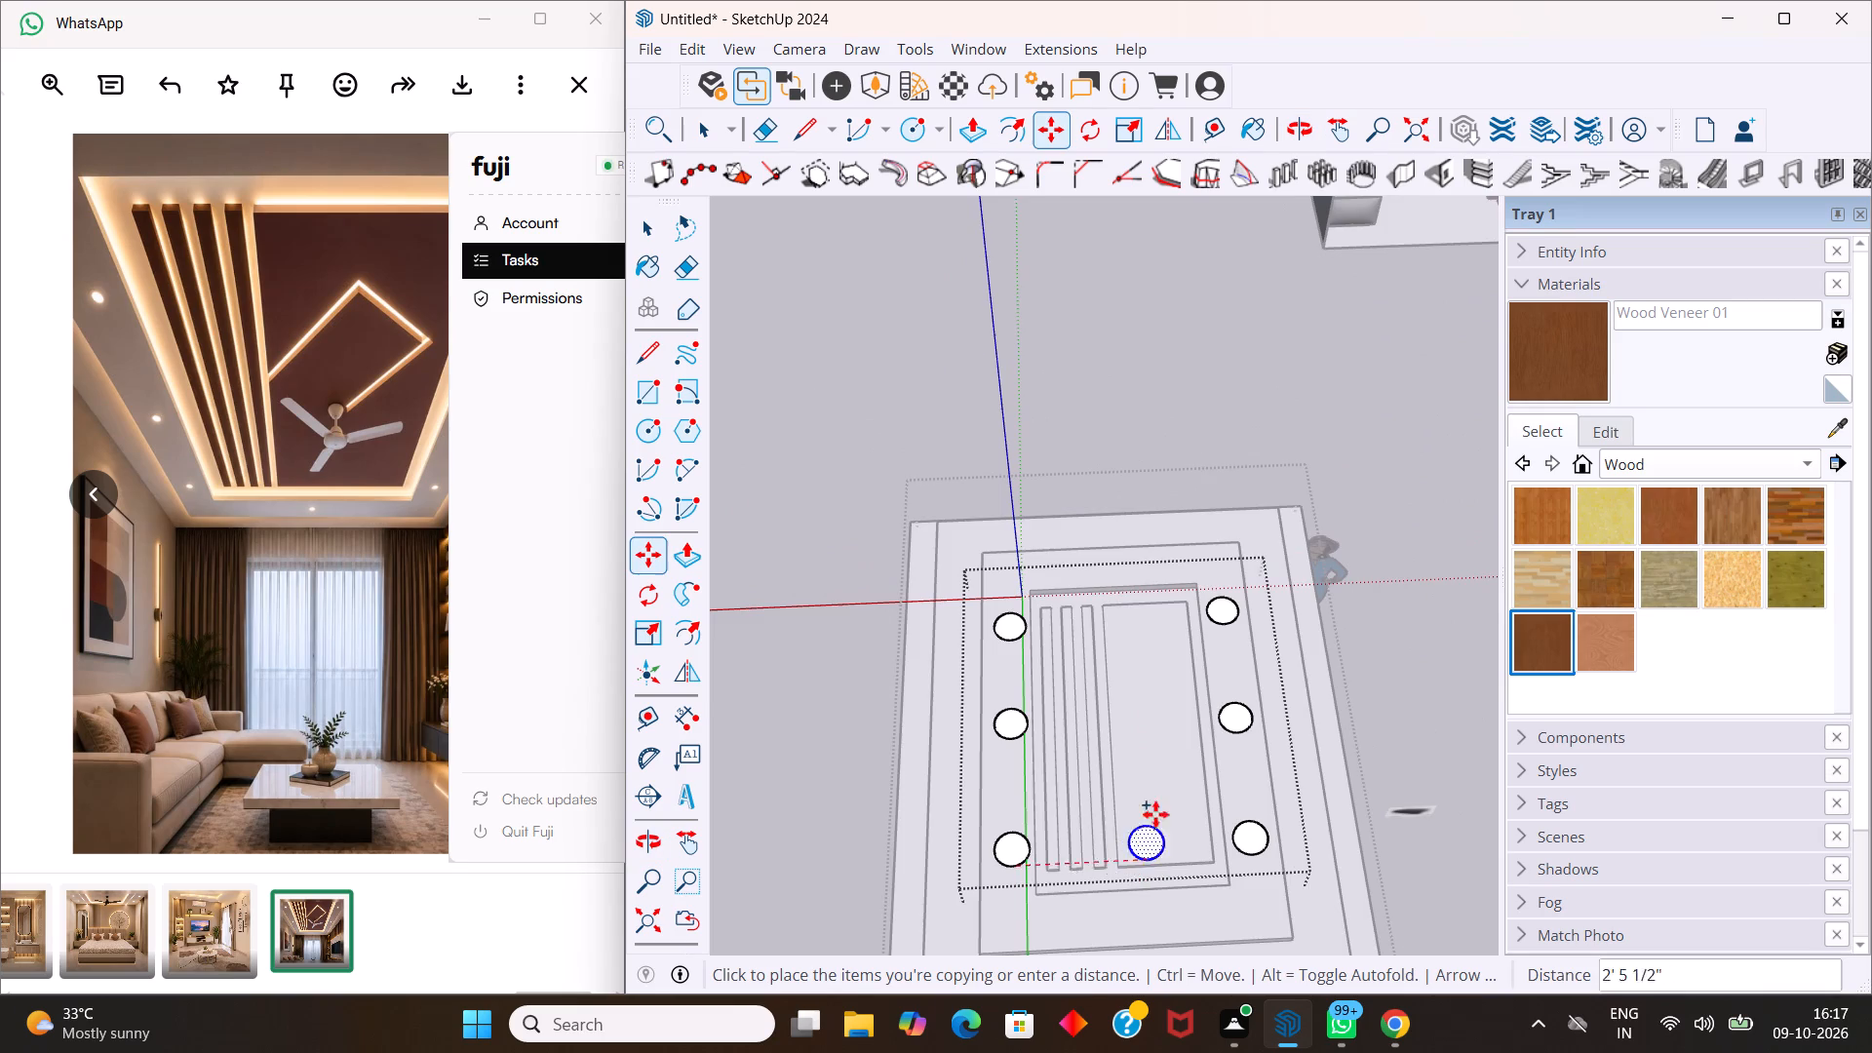
scroll(1156, 813, "down", 6)
scroll(1170, 878, "up", 8)
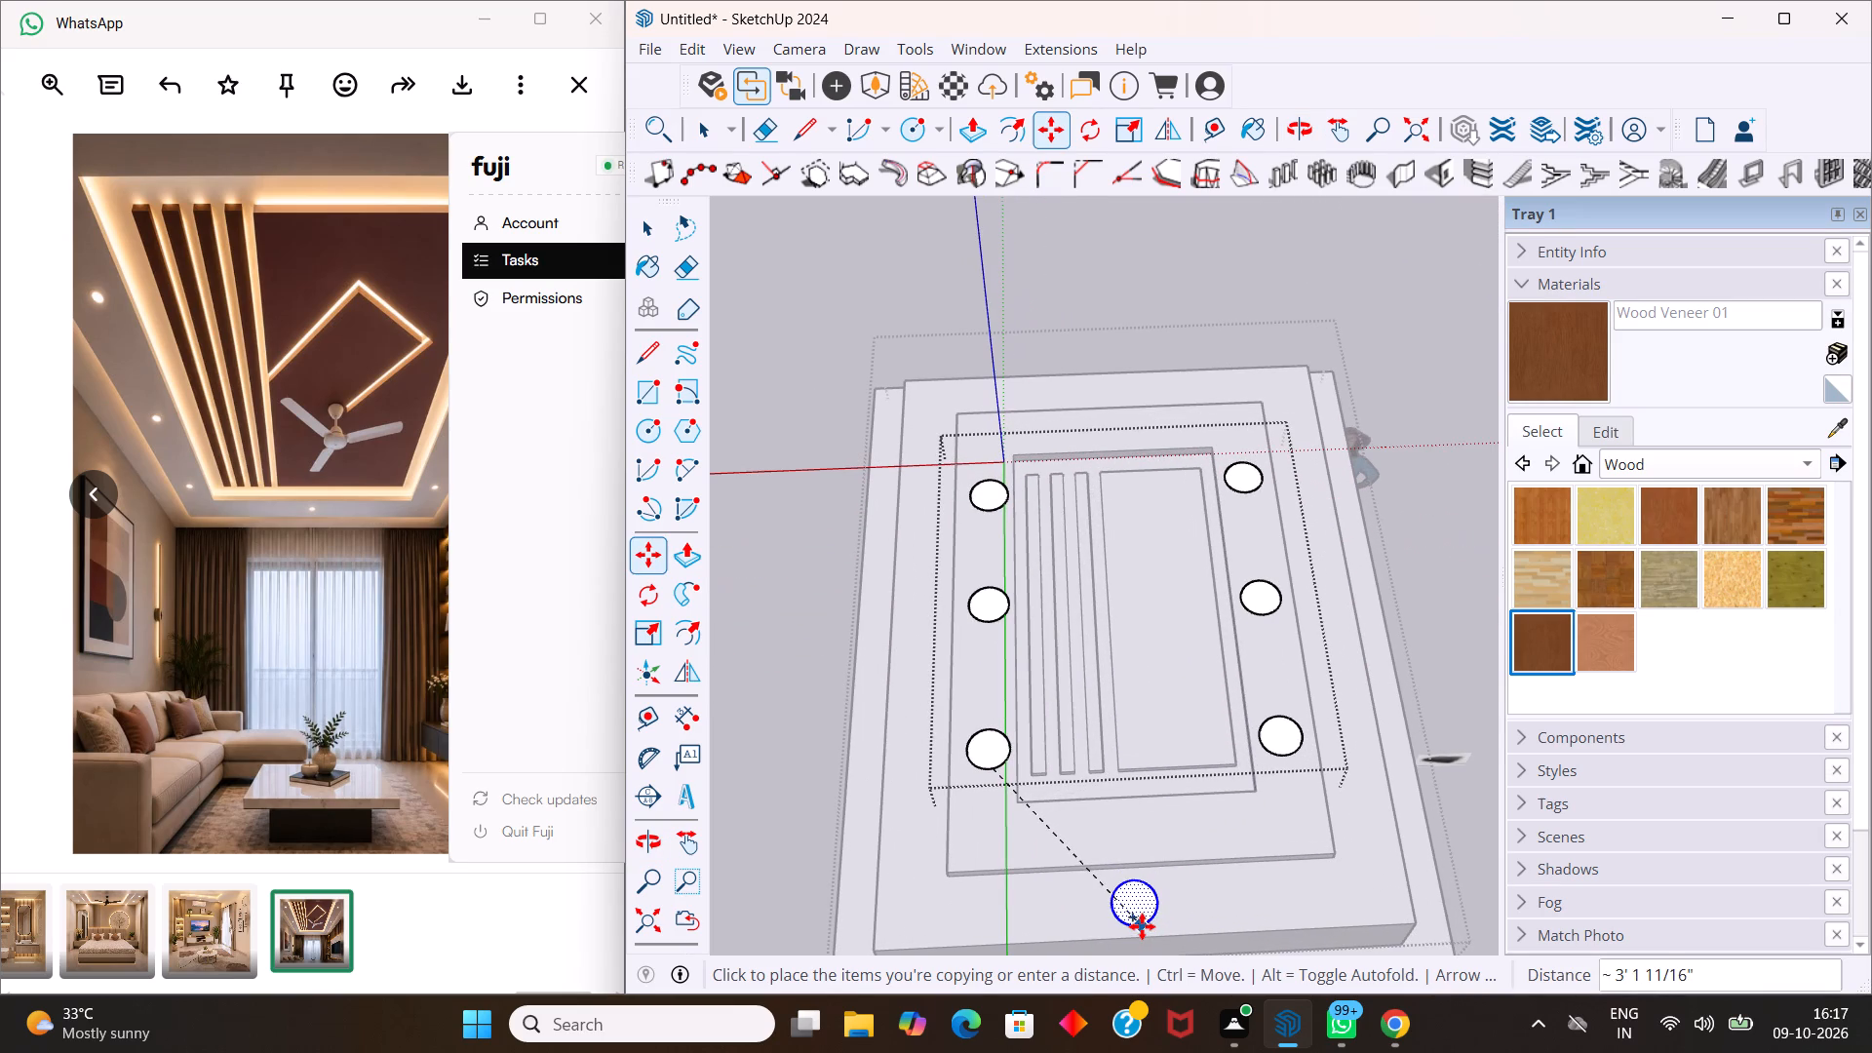
left_click(1142, 925)
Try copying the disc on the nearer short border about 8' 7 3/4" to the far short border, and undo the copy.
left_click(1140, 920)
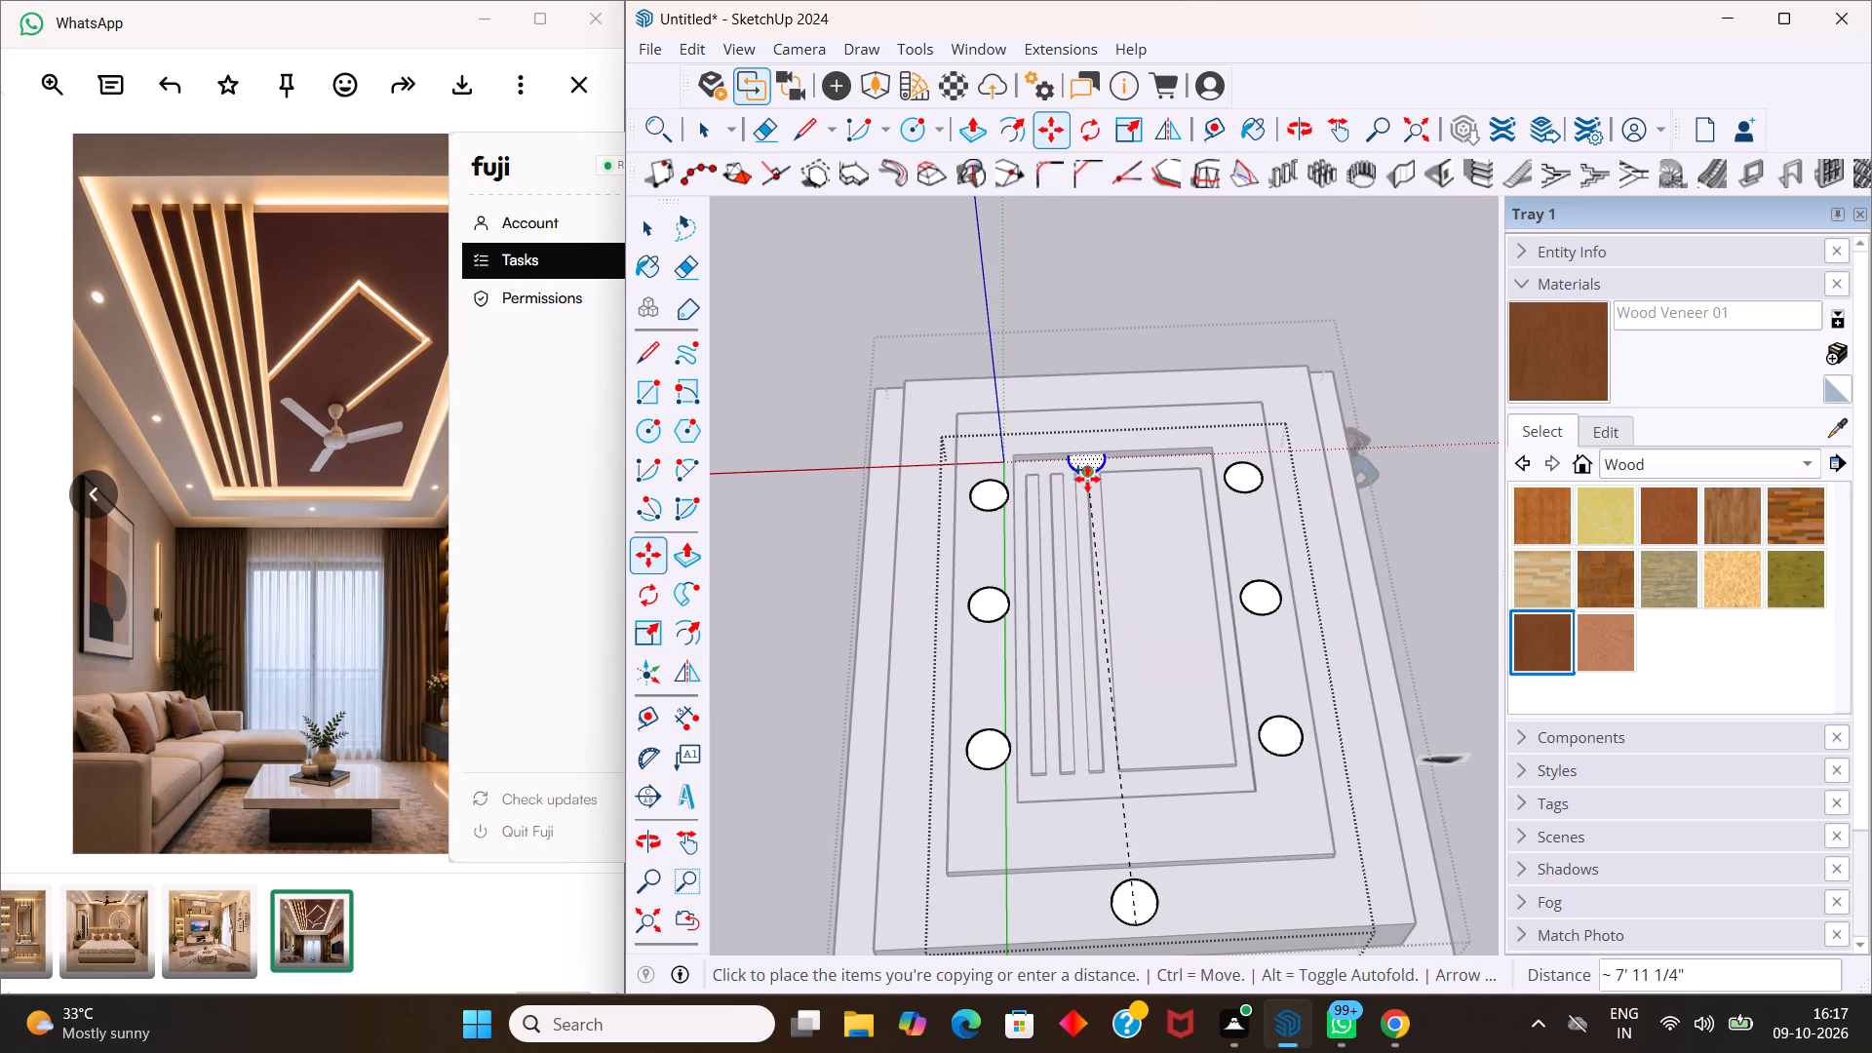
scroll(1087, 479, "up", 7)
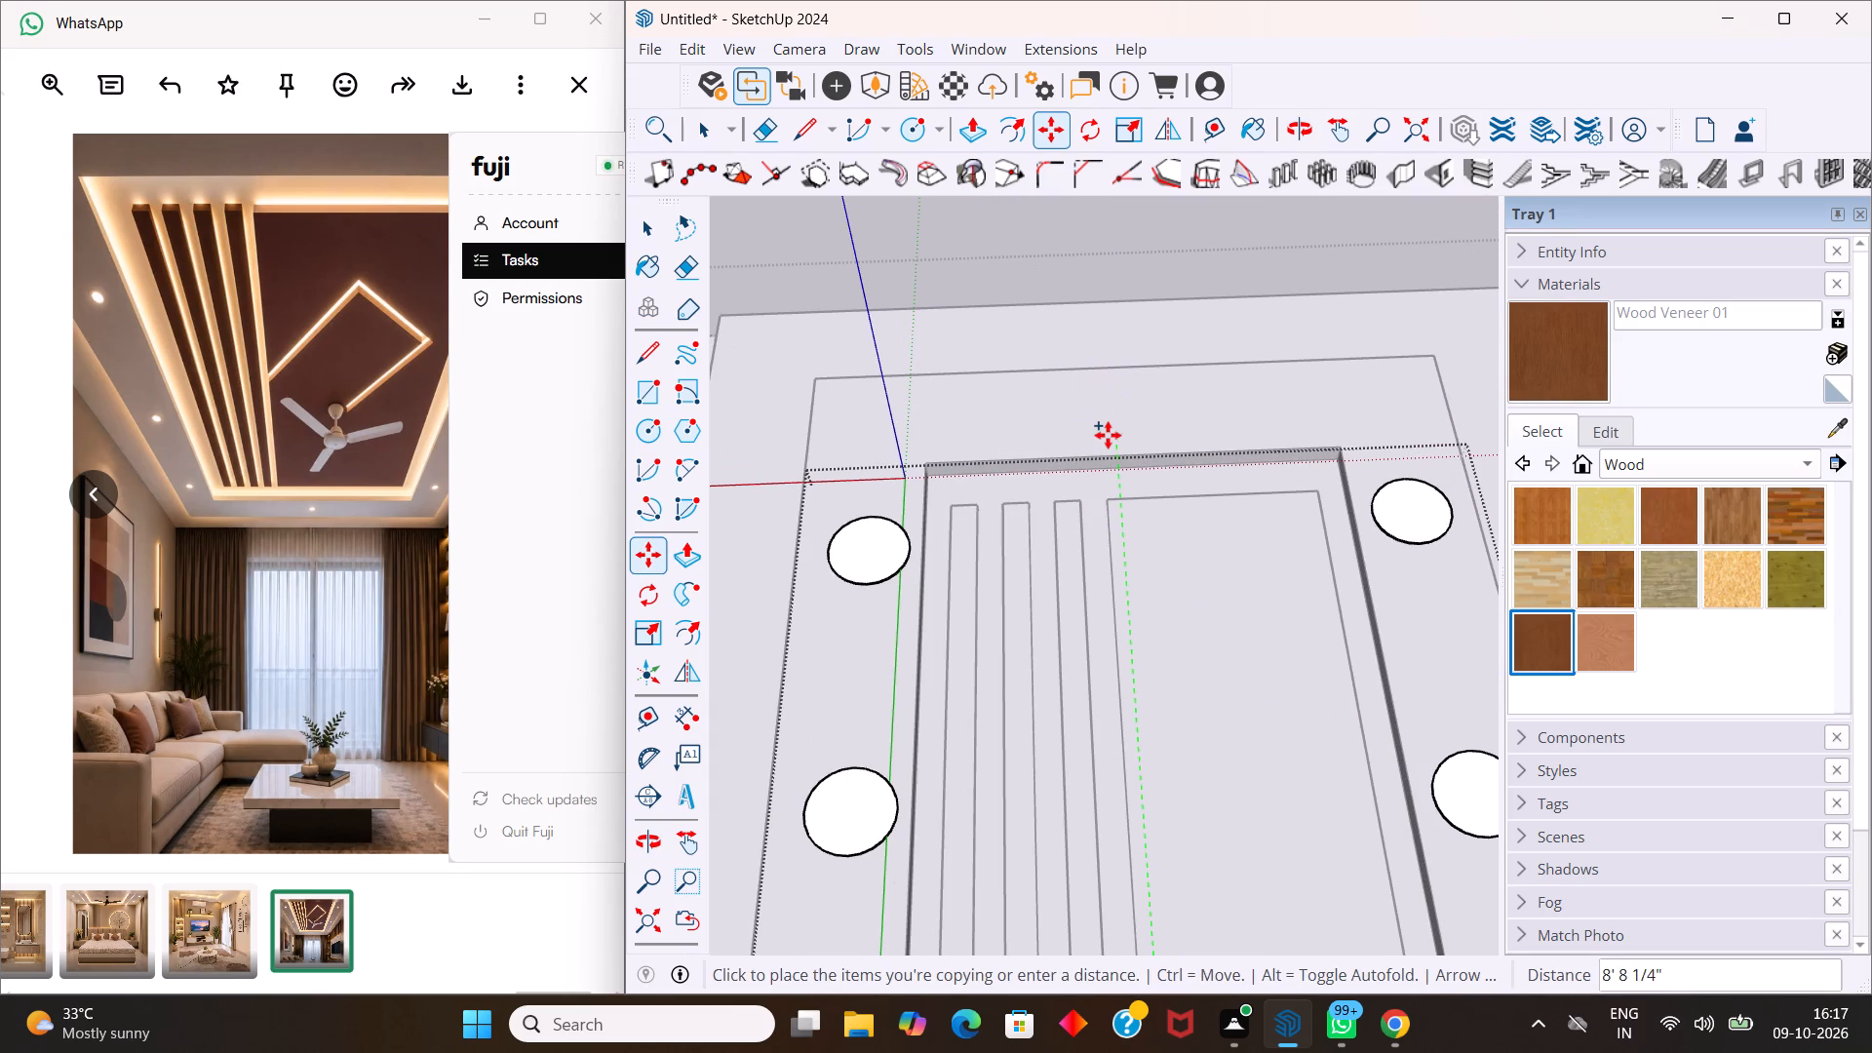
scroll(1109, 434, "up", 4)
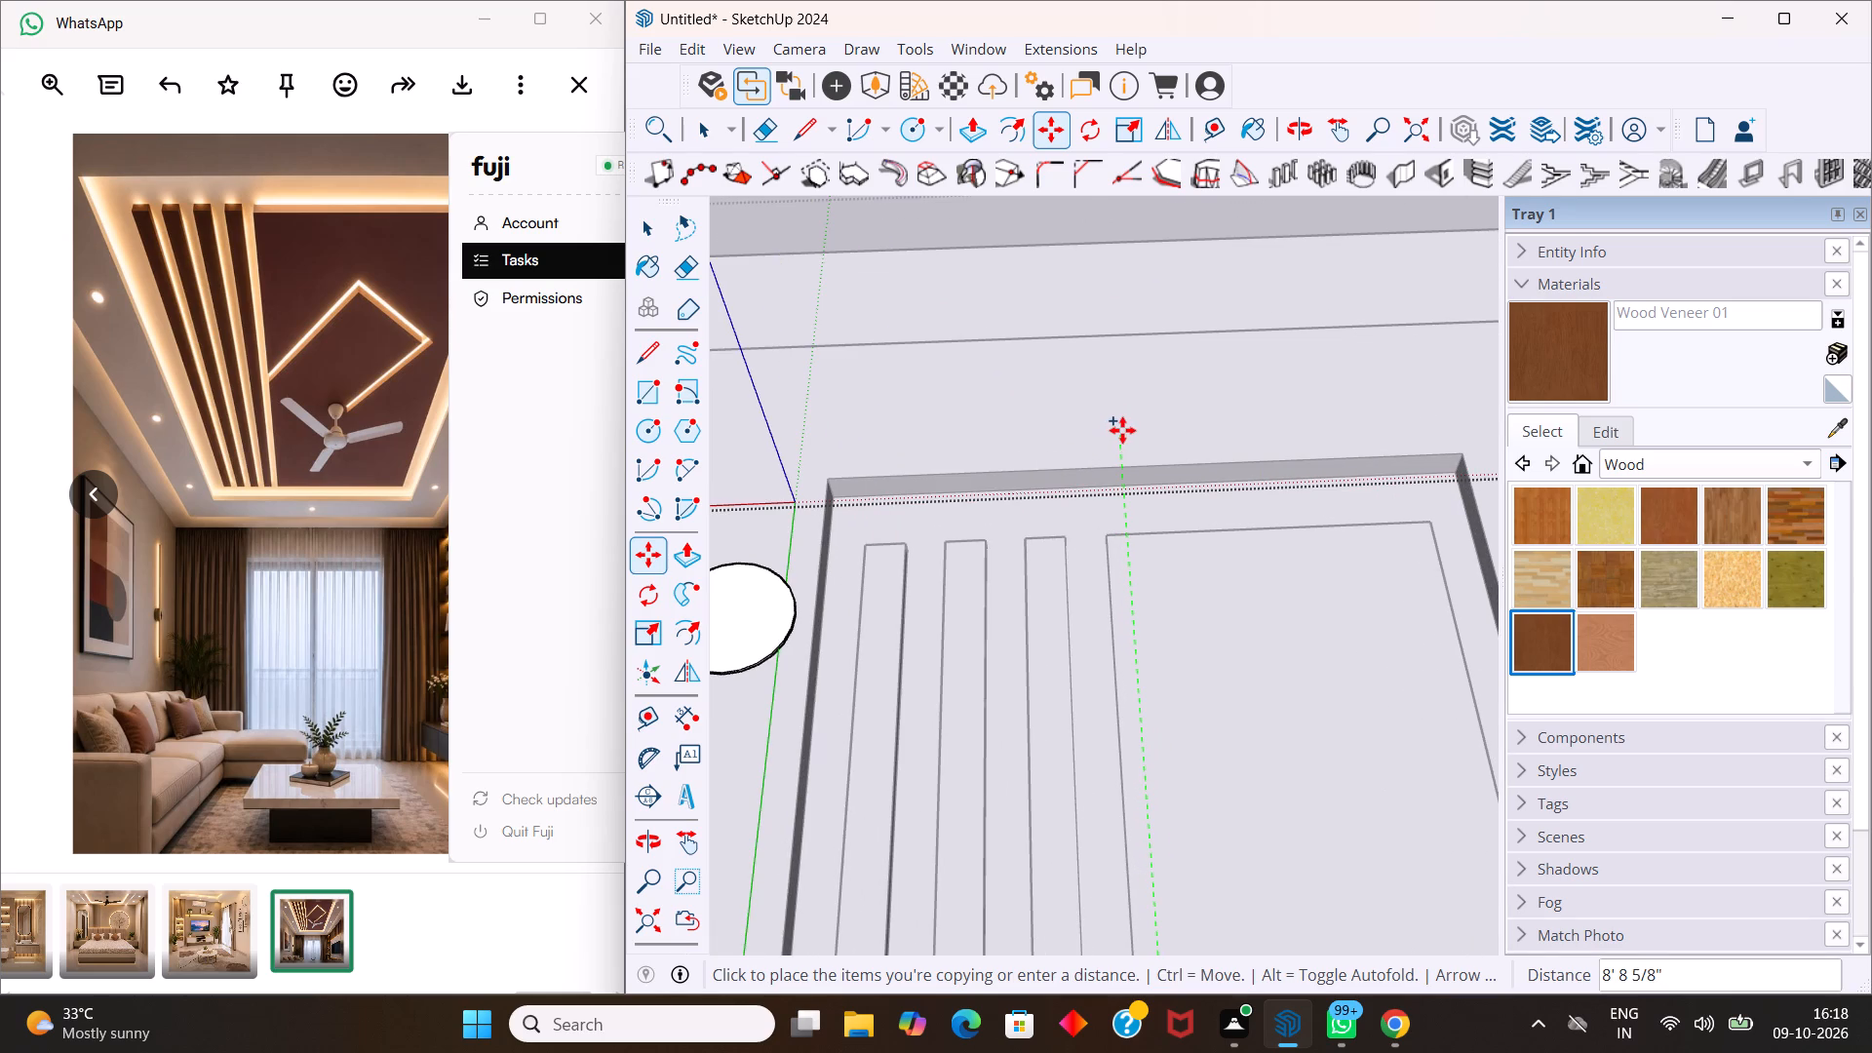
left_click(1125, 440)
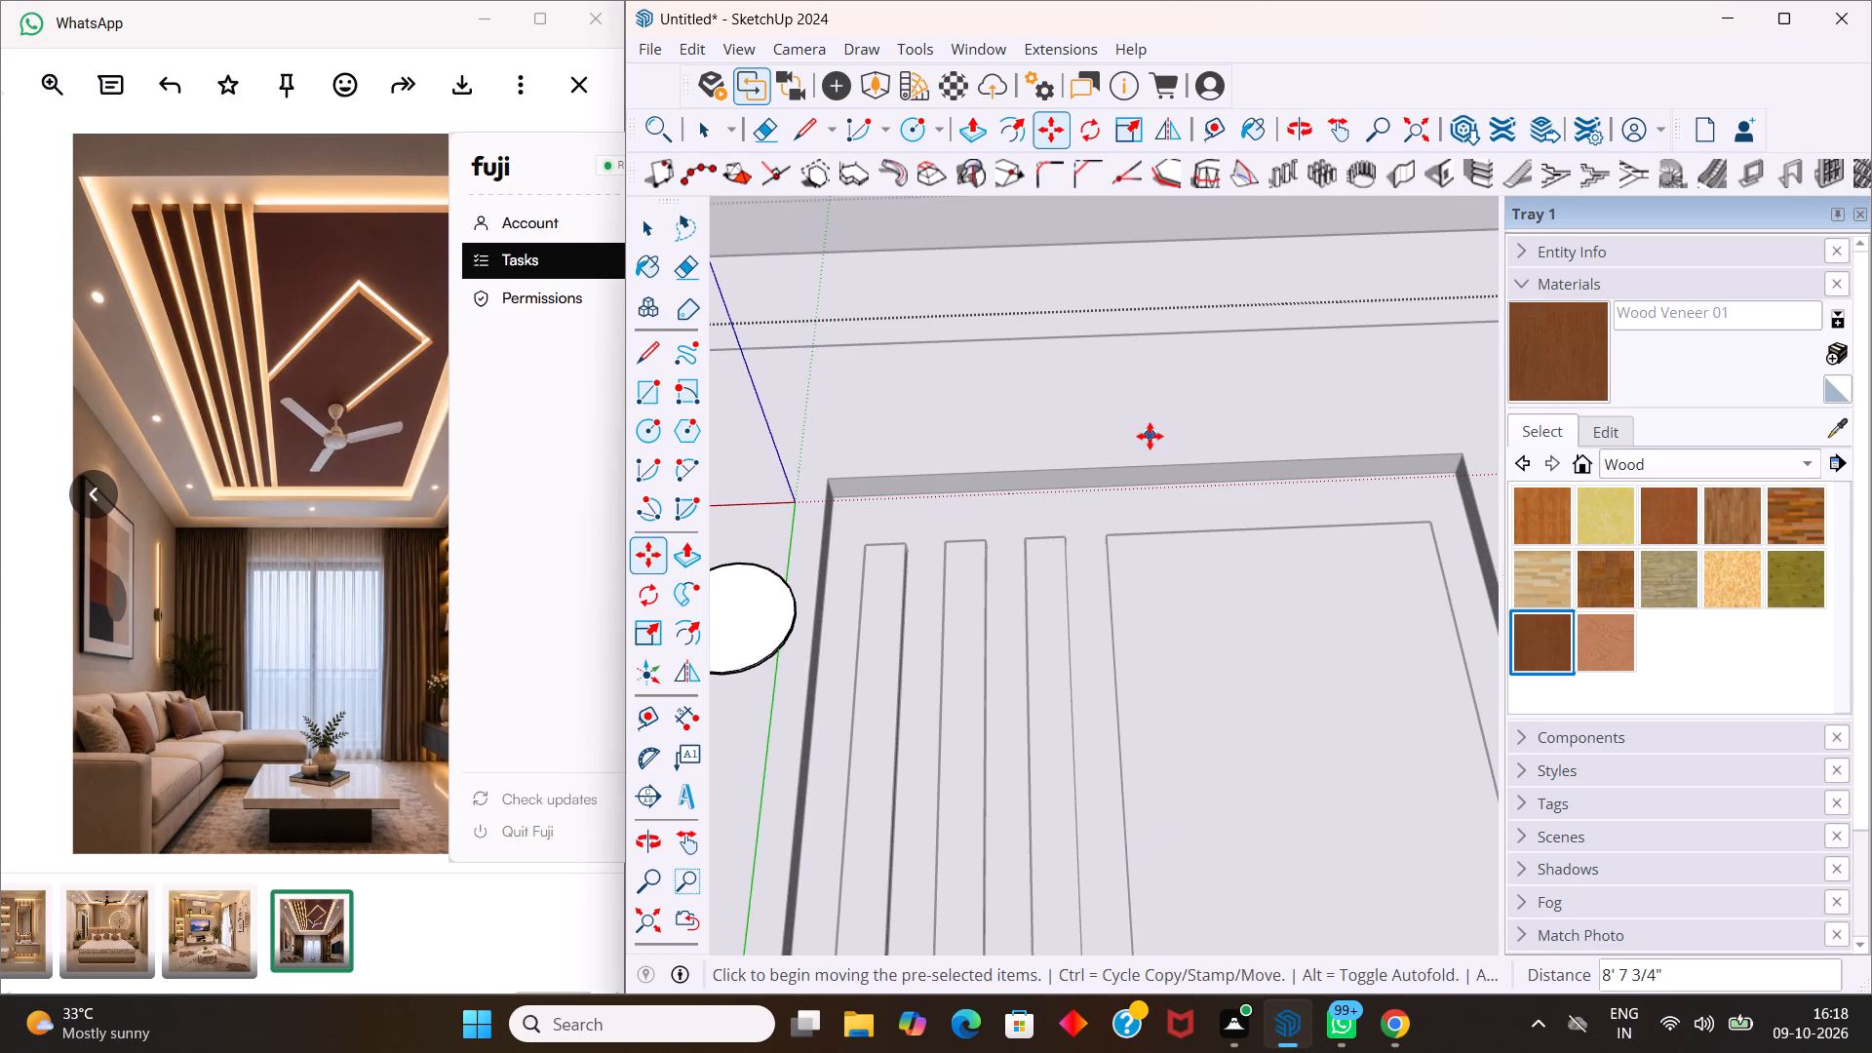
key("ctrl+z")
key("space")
Select the nearer border disc's faces and edges, copy them about 8' 6 1/8" onto the far short border, and close the disc group.
scroll(1156, 460, "down", 2)
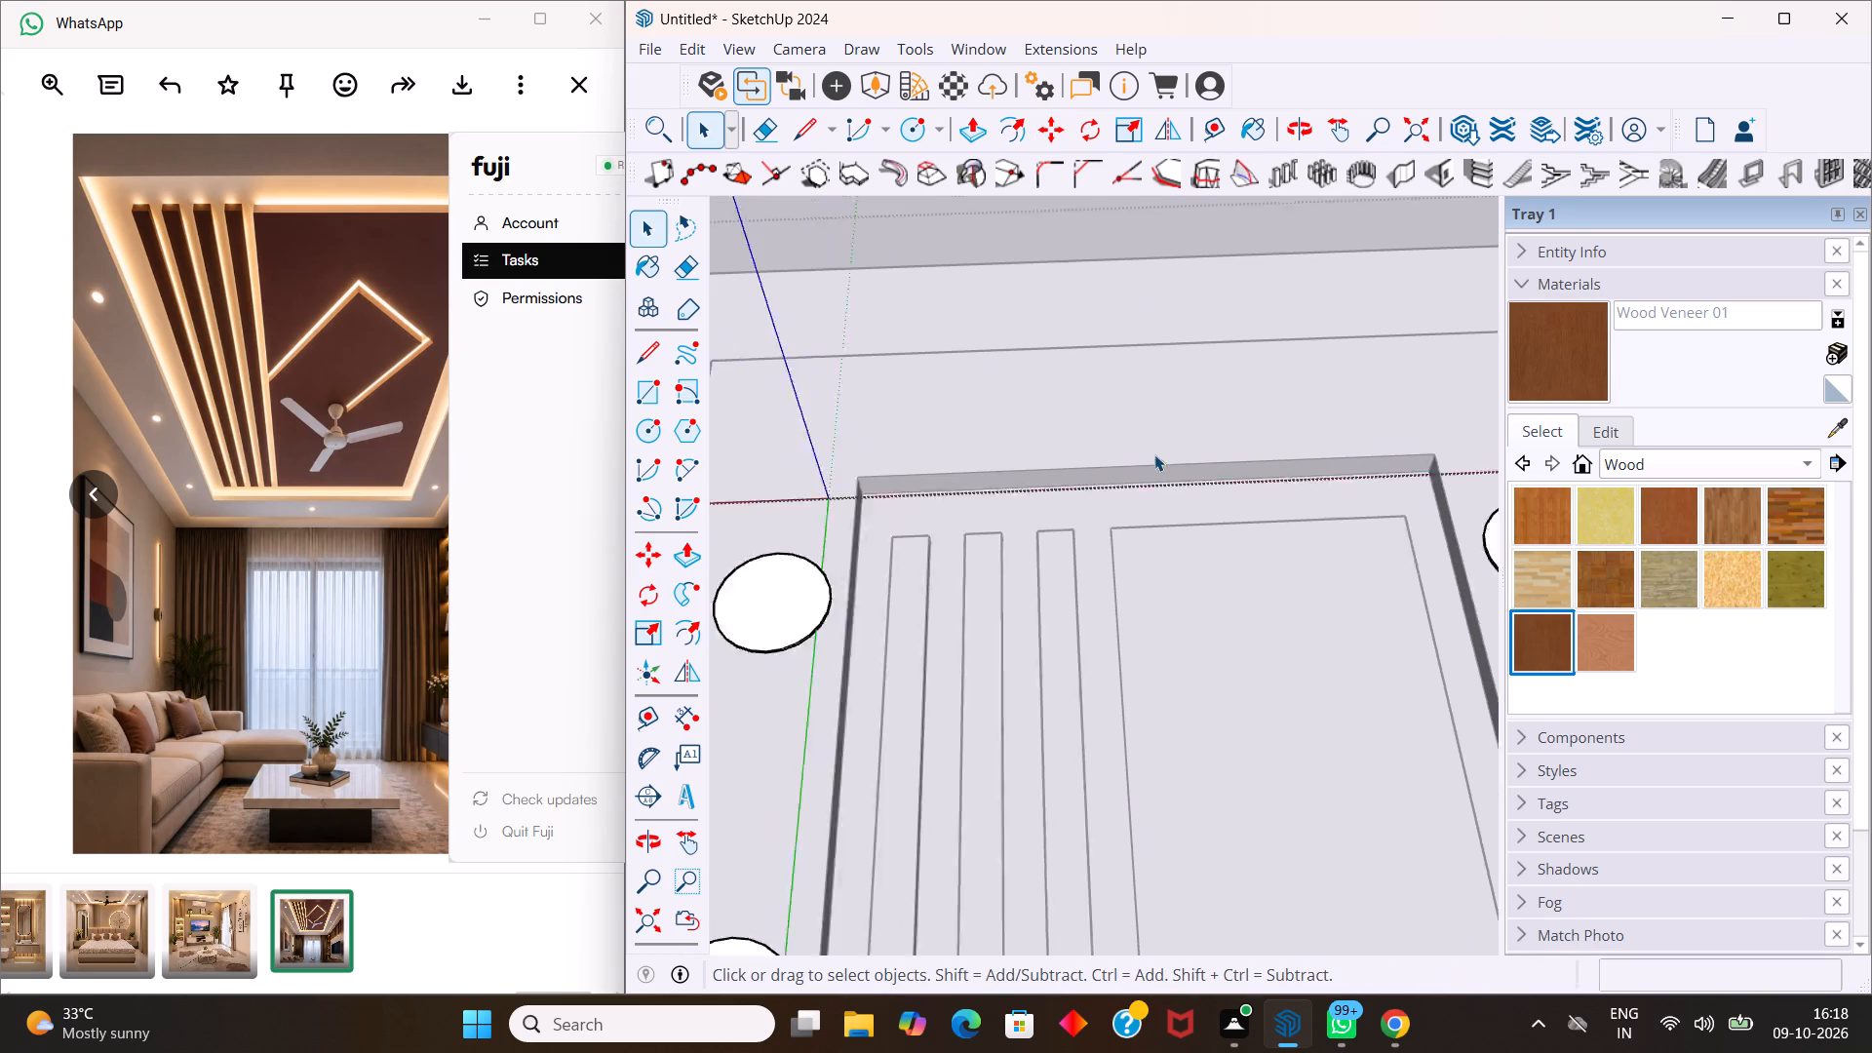
scroll(1154, 454, "down", 14)
scroll(1164, 701, "up", 4)
middle_click_drag(1143, 740, 1140, 597)
scroll(1140, 602, "up", 1)
scroll(1153, 611, "up", 20)
scroll(1153, 611, "up", 2)
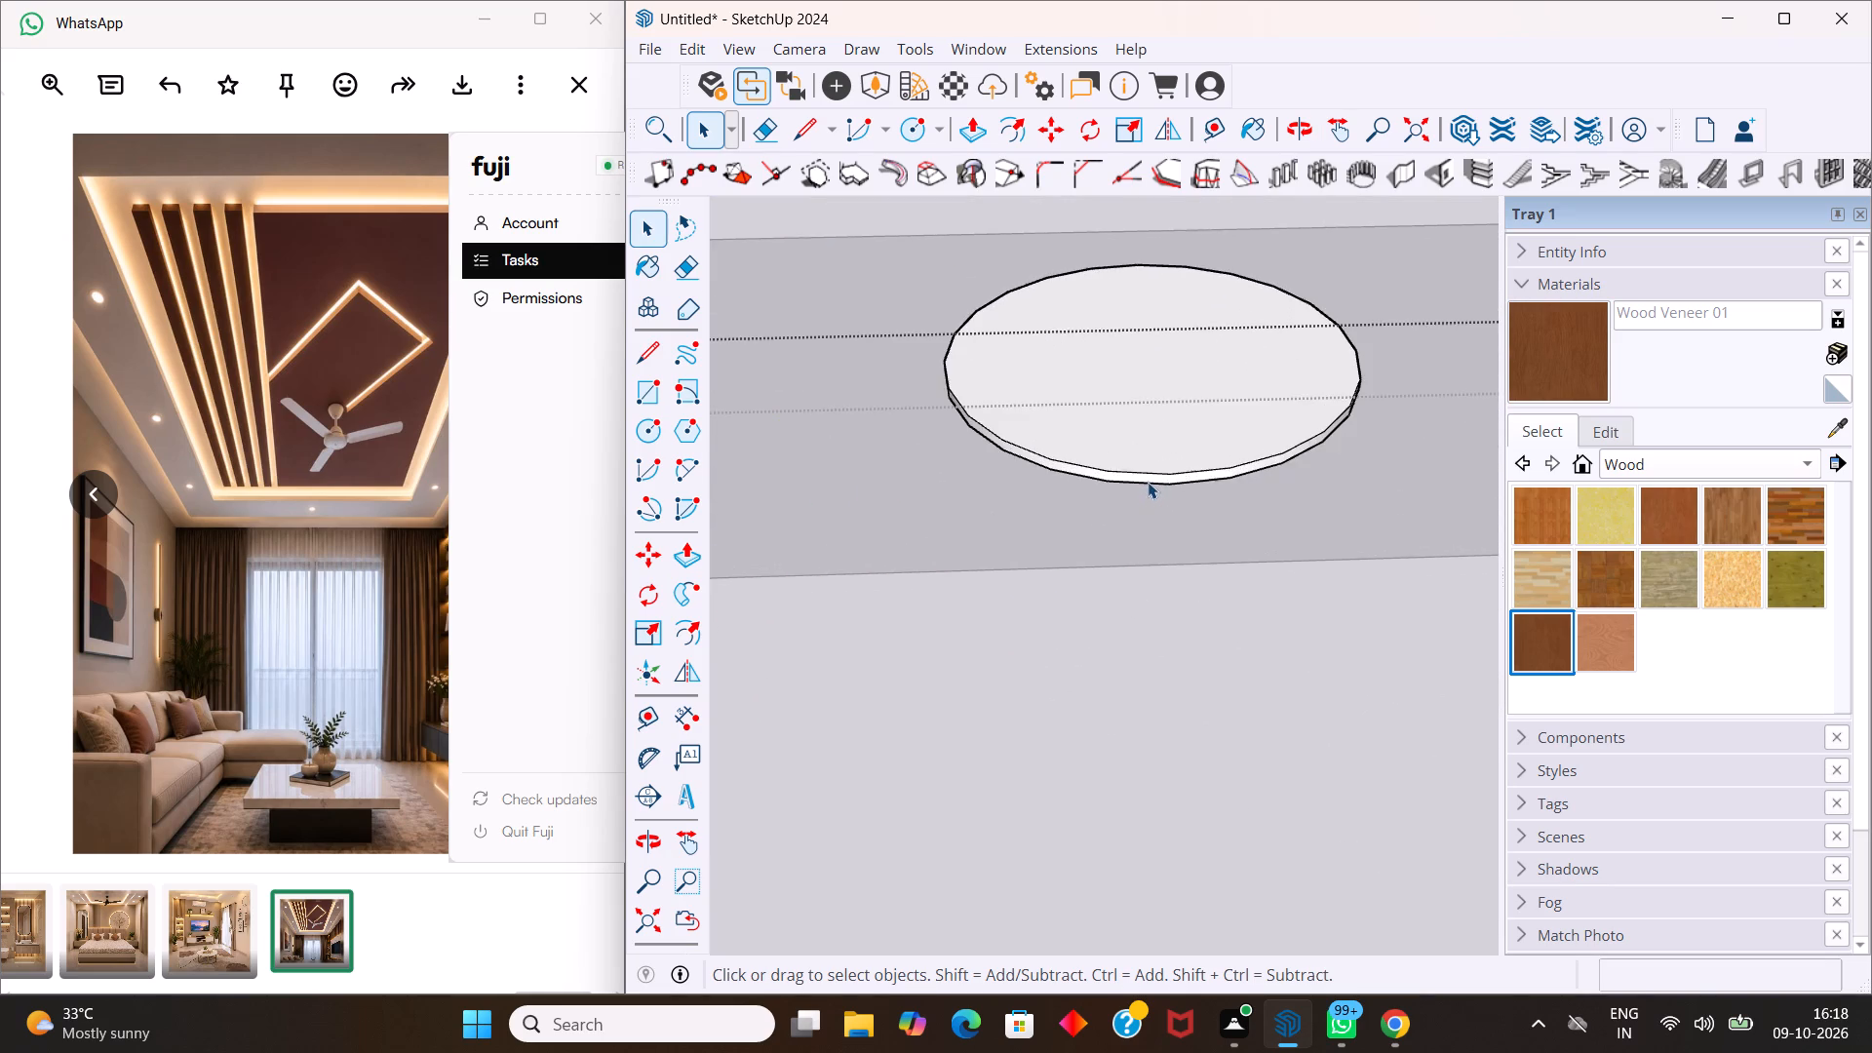
scroll(1148, 482, "up", 3)
left_click(1152, 486)
scroll(1158, 470, "up", 4, "ctrl")
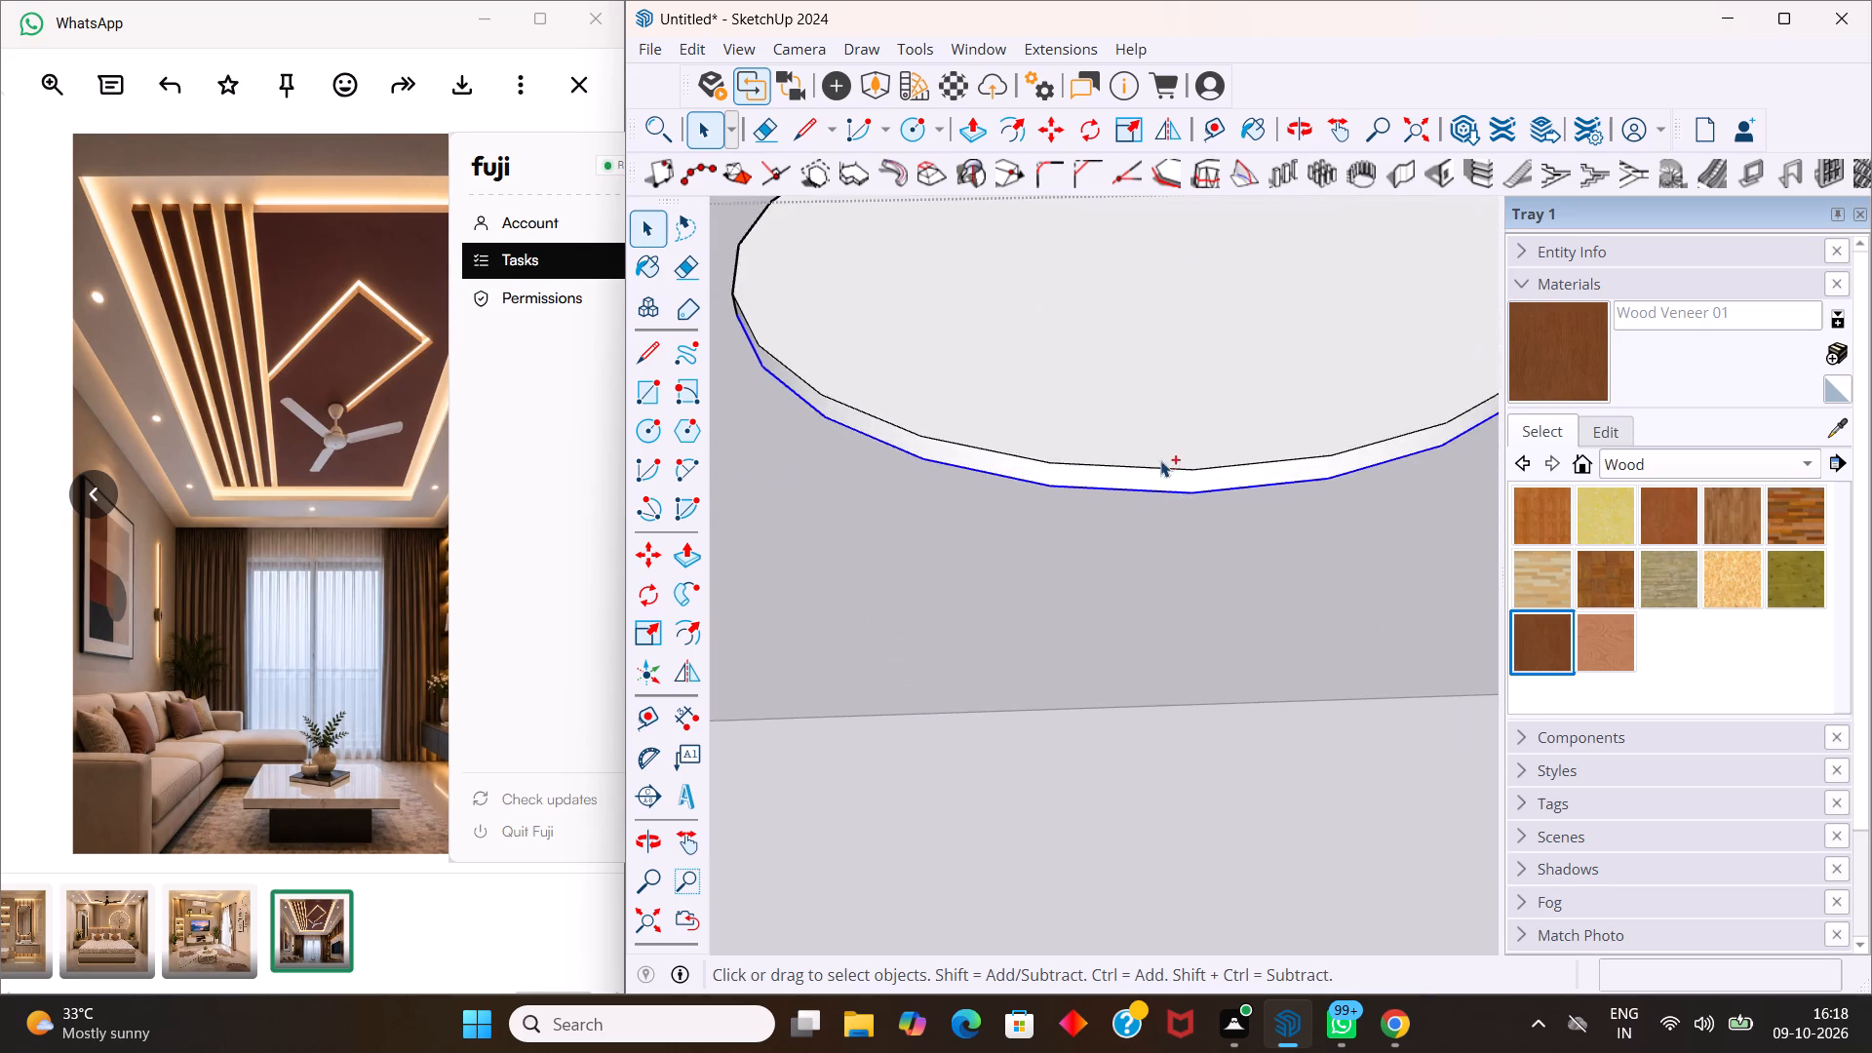
scroll(1160, 460, "up", 4, "ctrl")
left_click(1168, 423, "ctrl")
left_click(1176, 487, "ctrl")
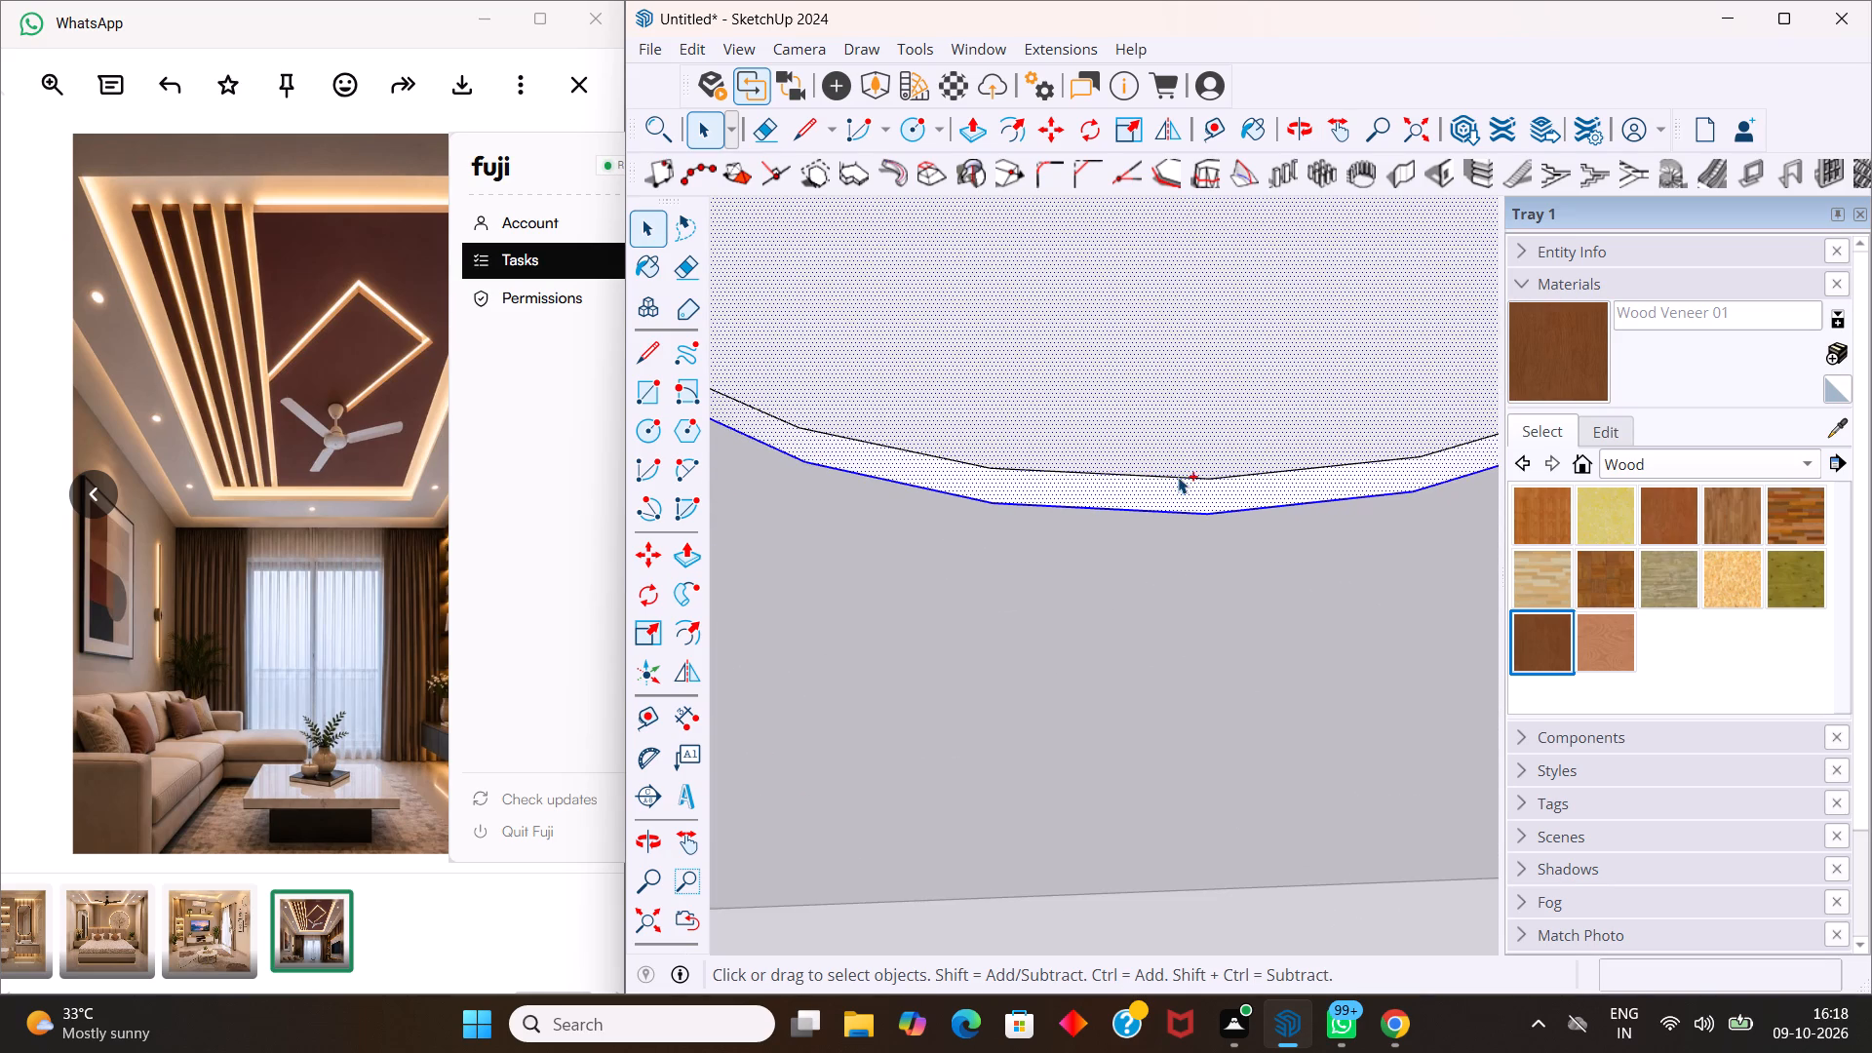
left_click(1178, 476, "ctrl")
key("m")
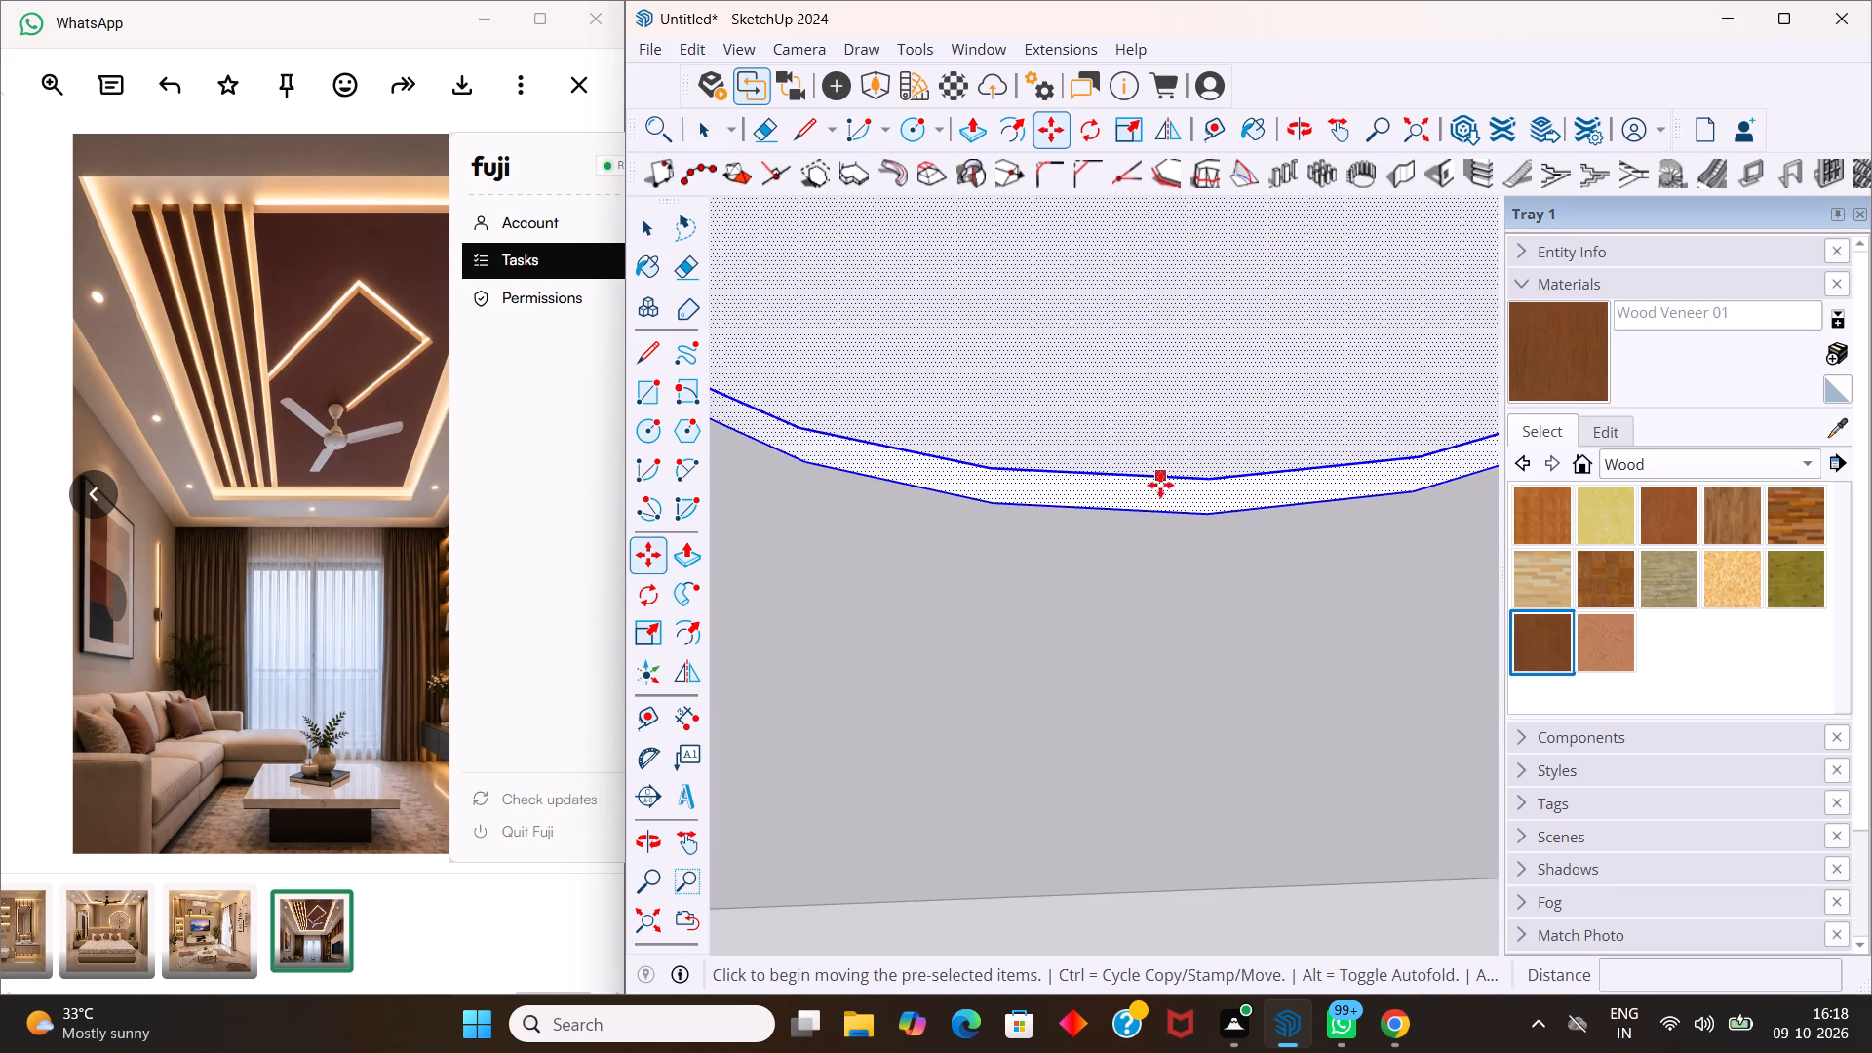
left_click(1150, 516)
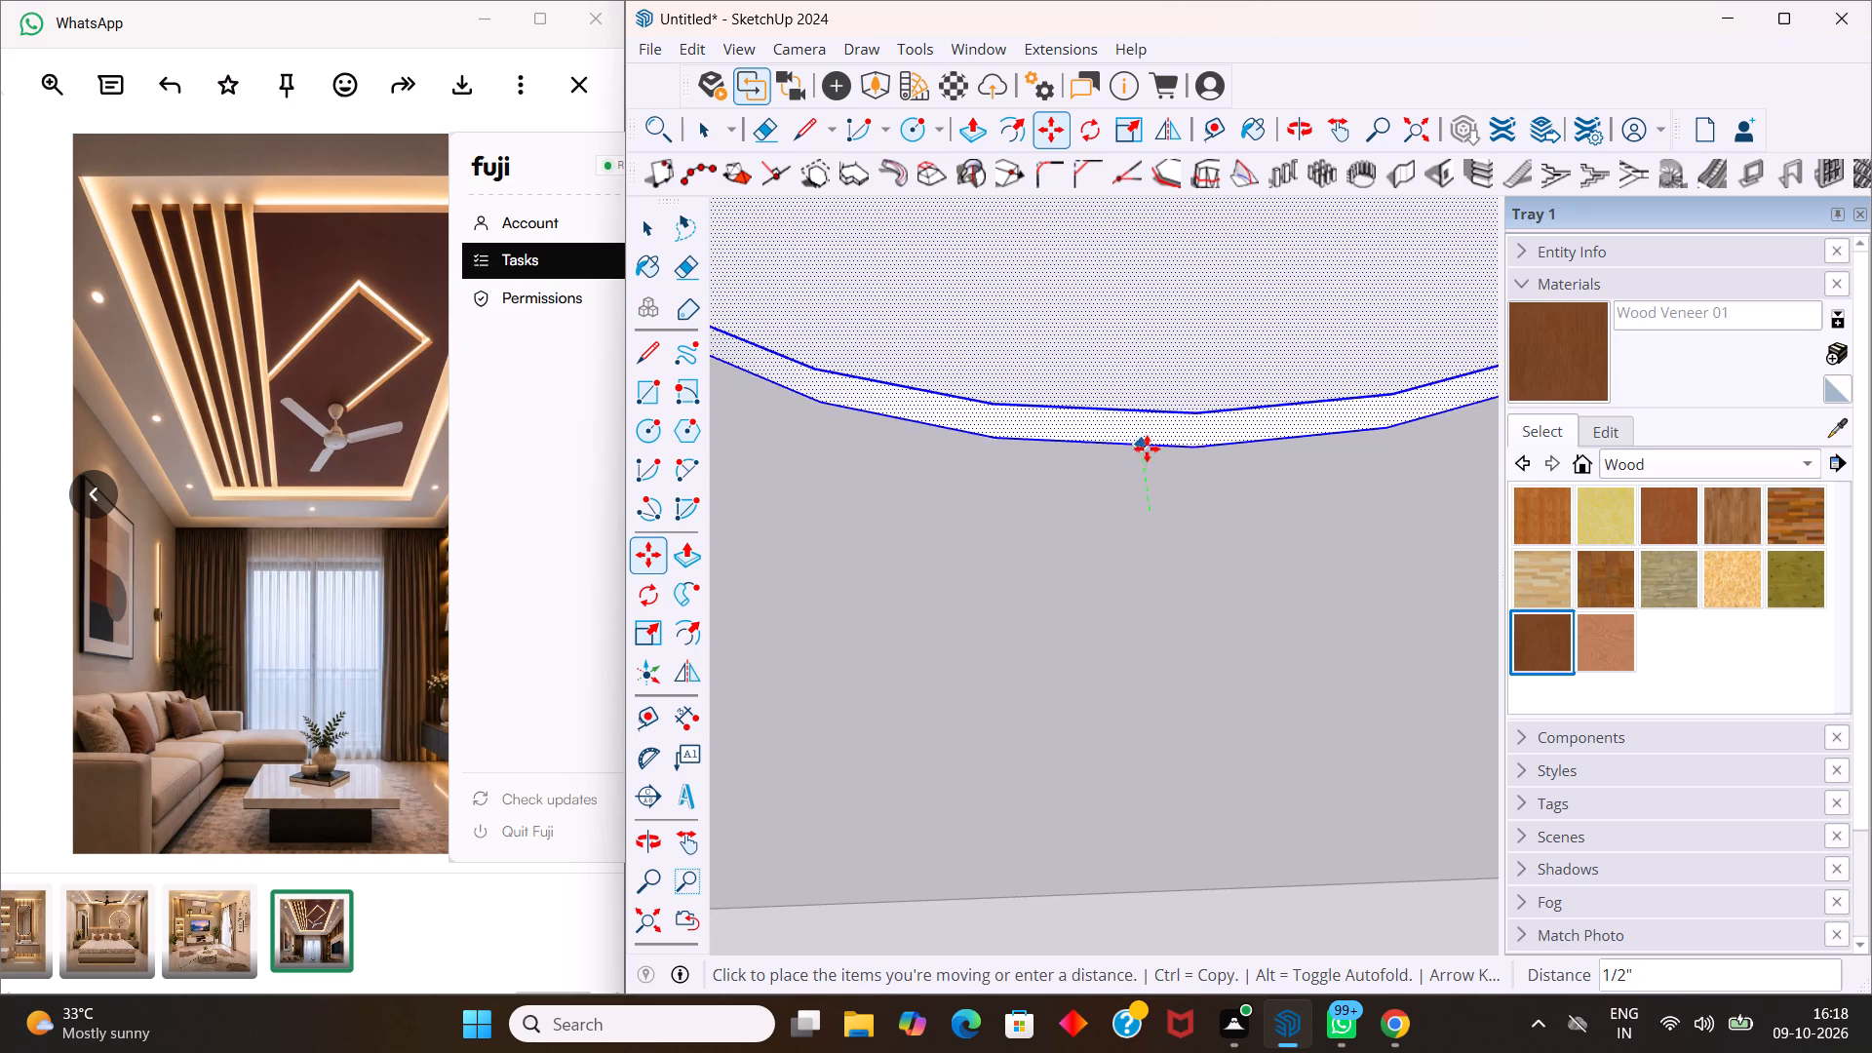
scroll(1125, 448, "down", 7)
scroll(1096, 451, "down", 20)
scroll(1096, 451, "down", 2)
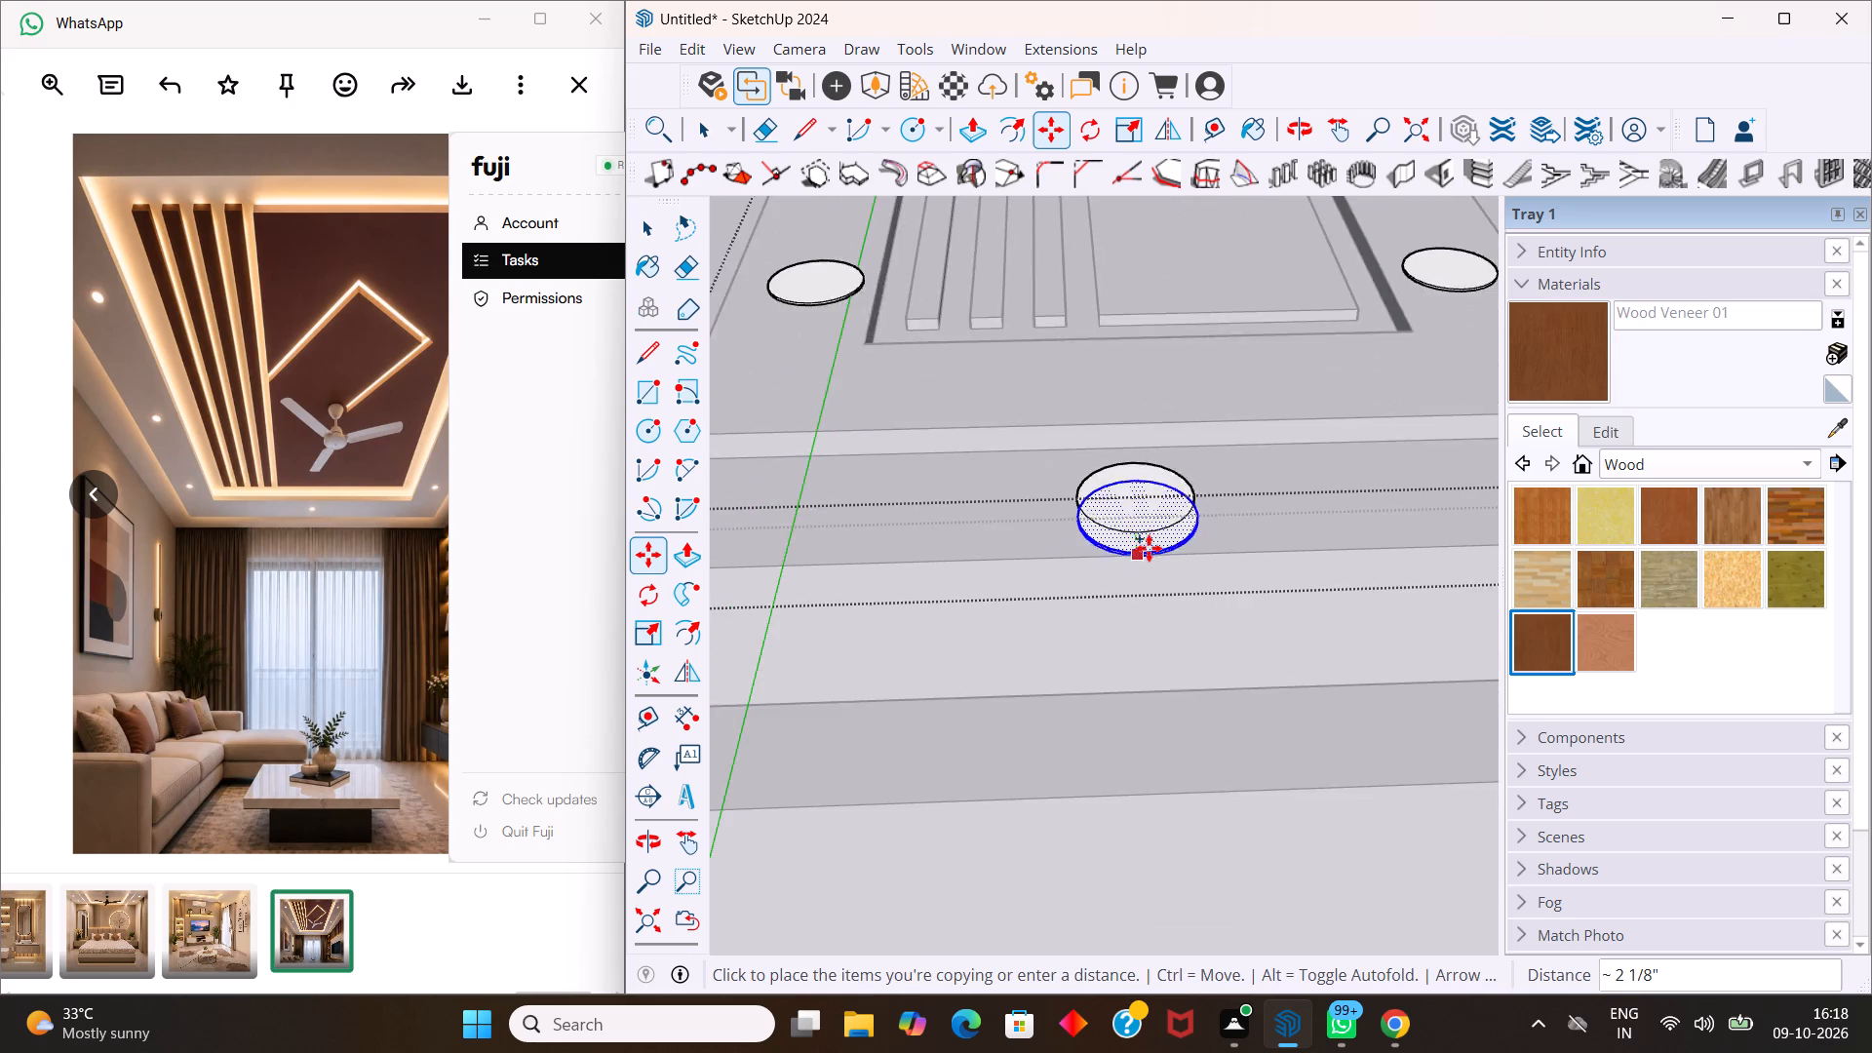
scroll(1149, 548, "down", 12)
scroll(1123, 373, "up", 12)
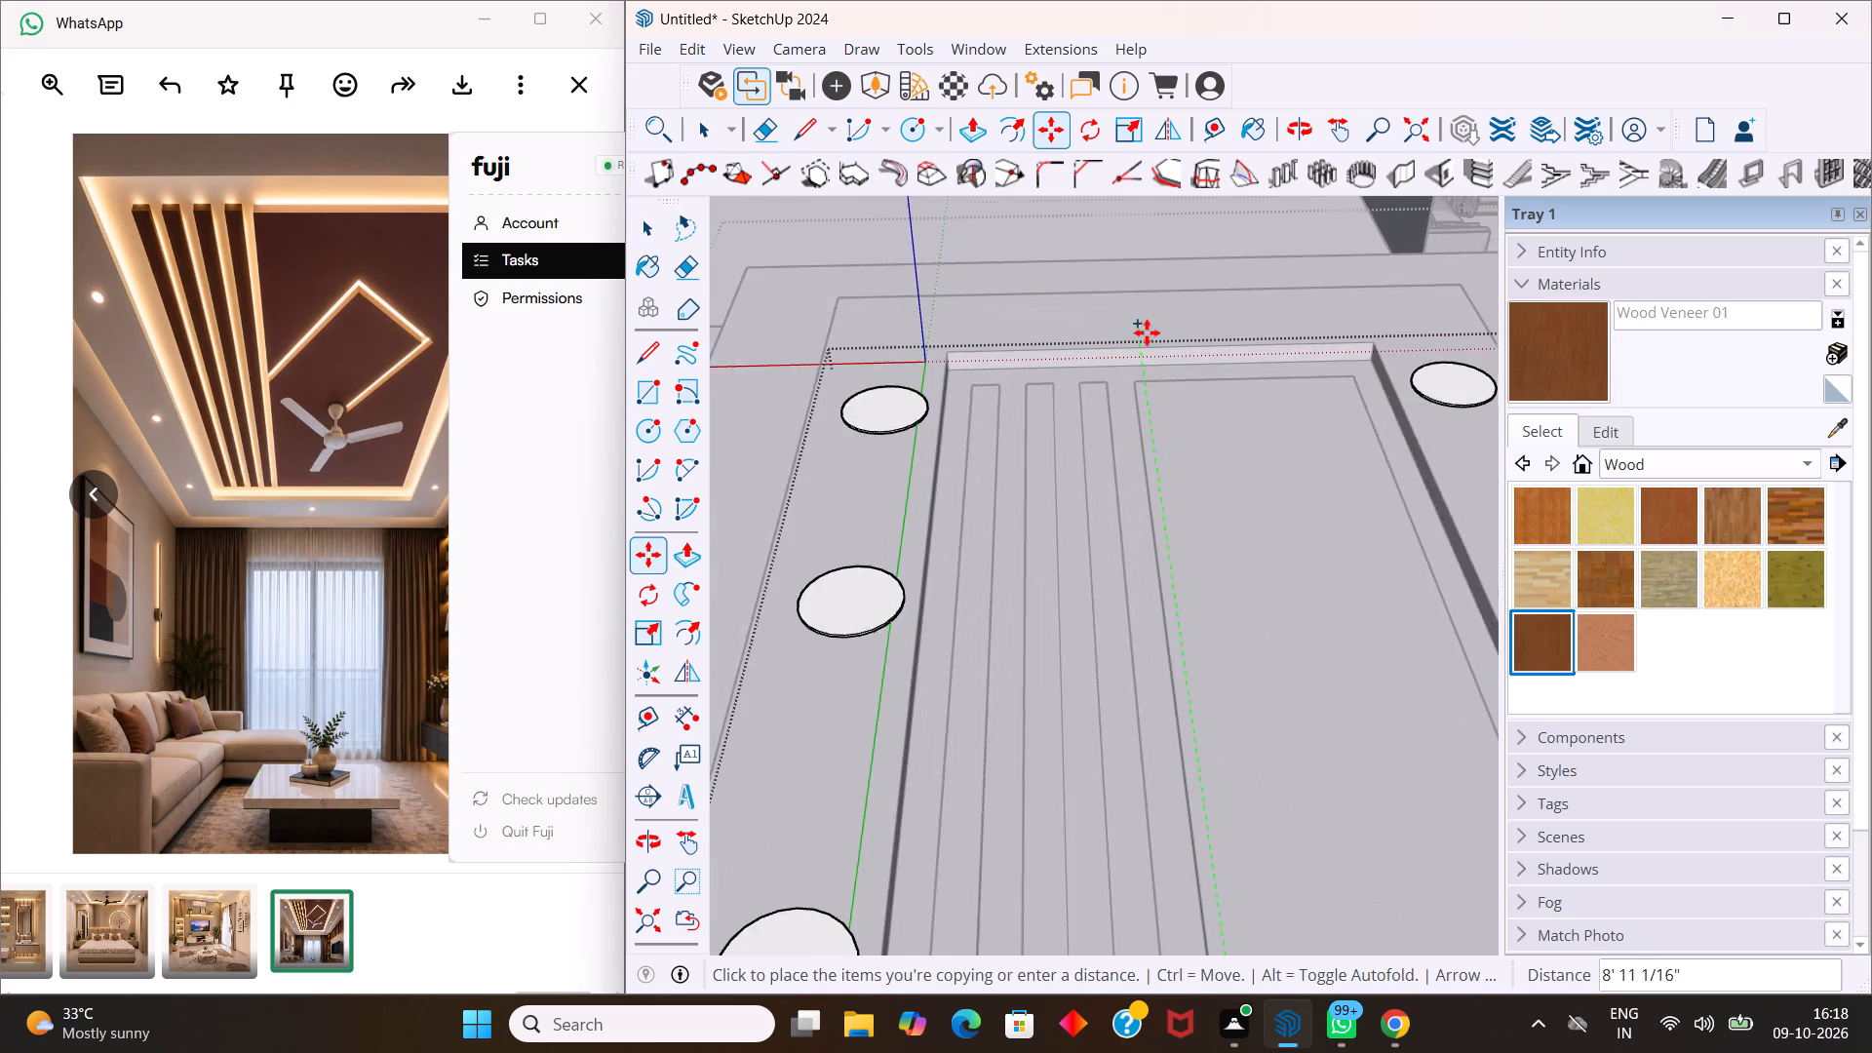
scroll(1147, 332, "up", 2)
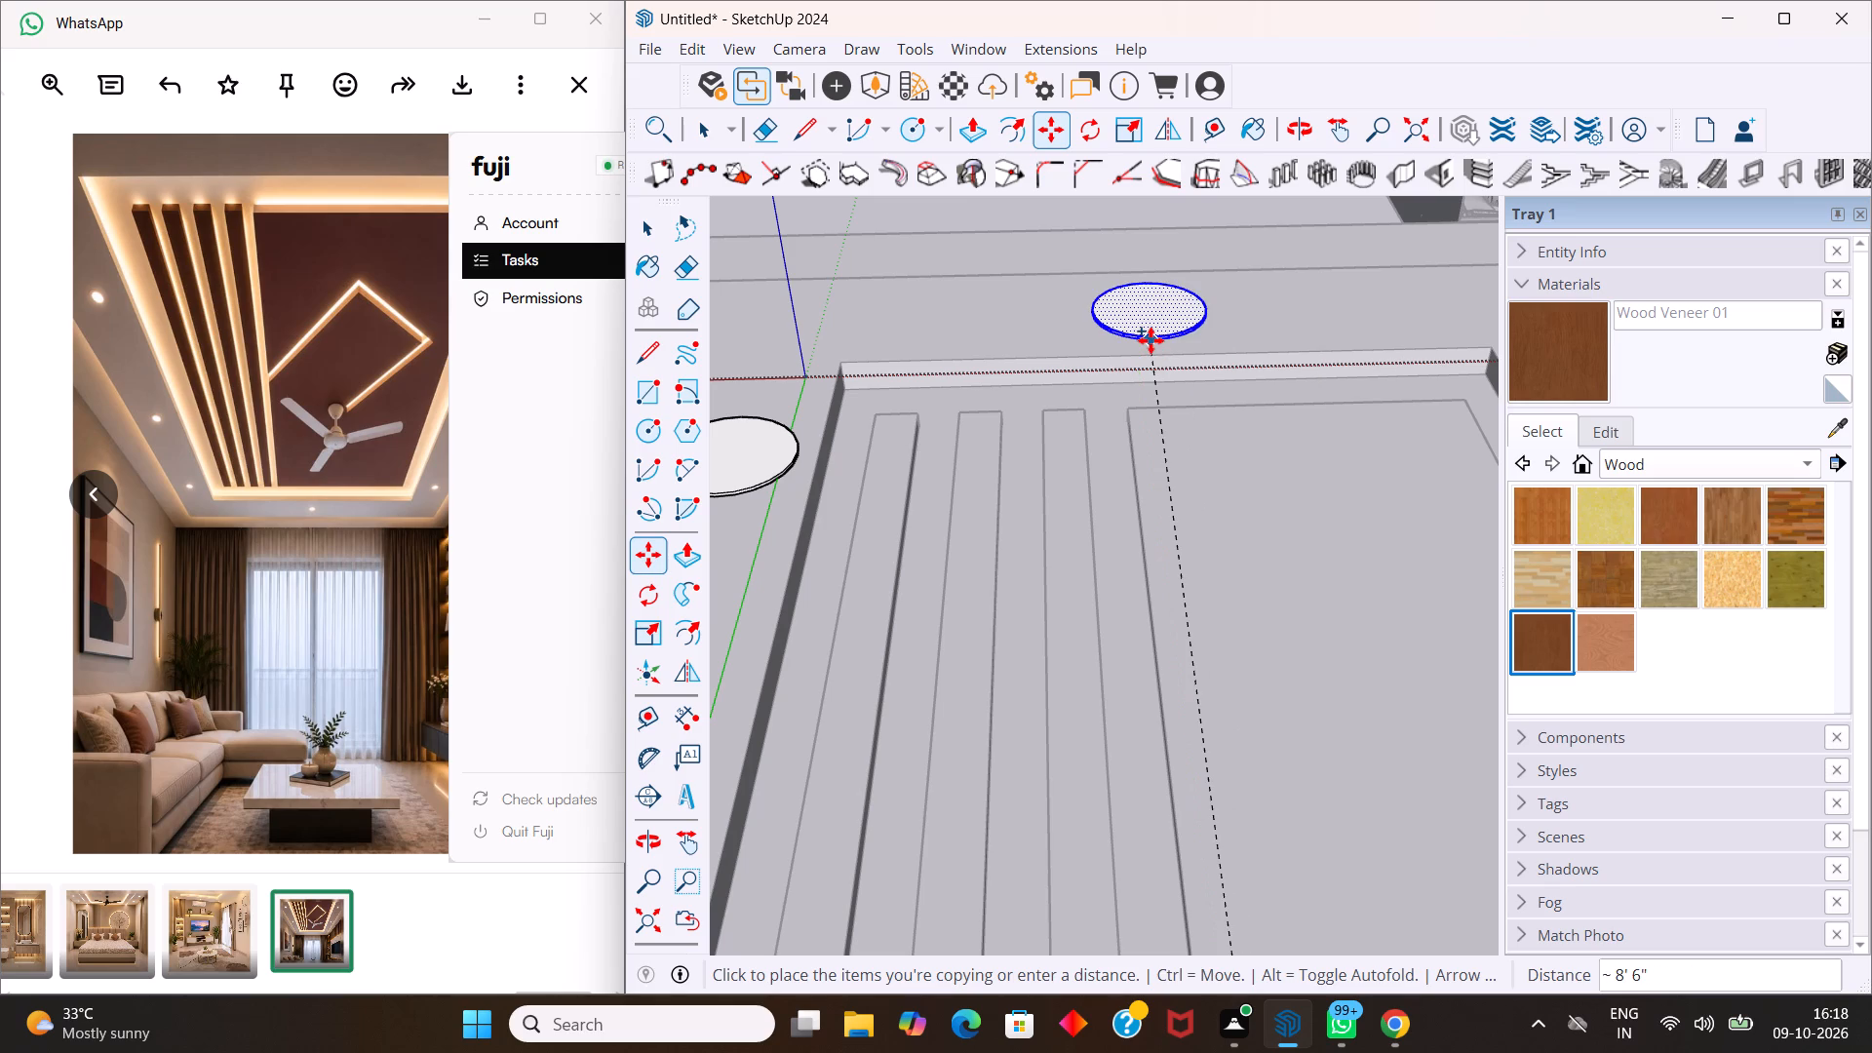
left_click(1151, 338)
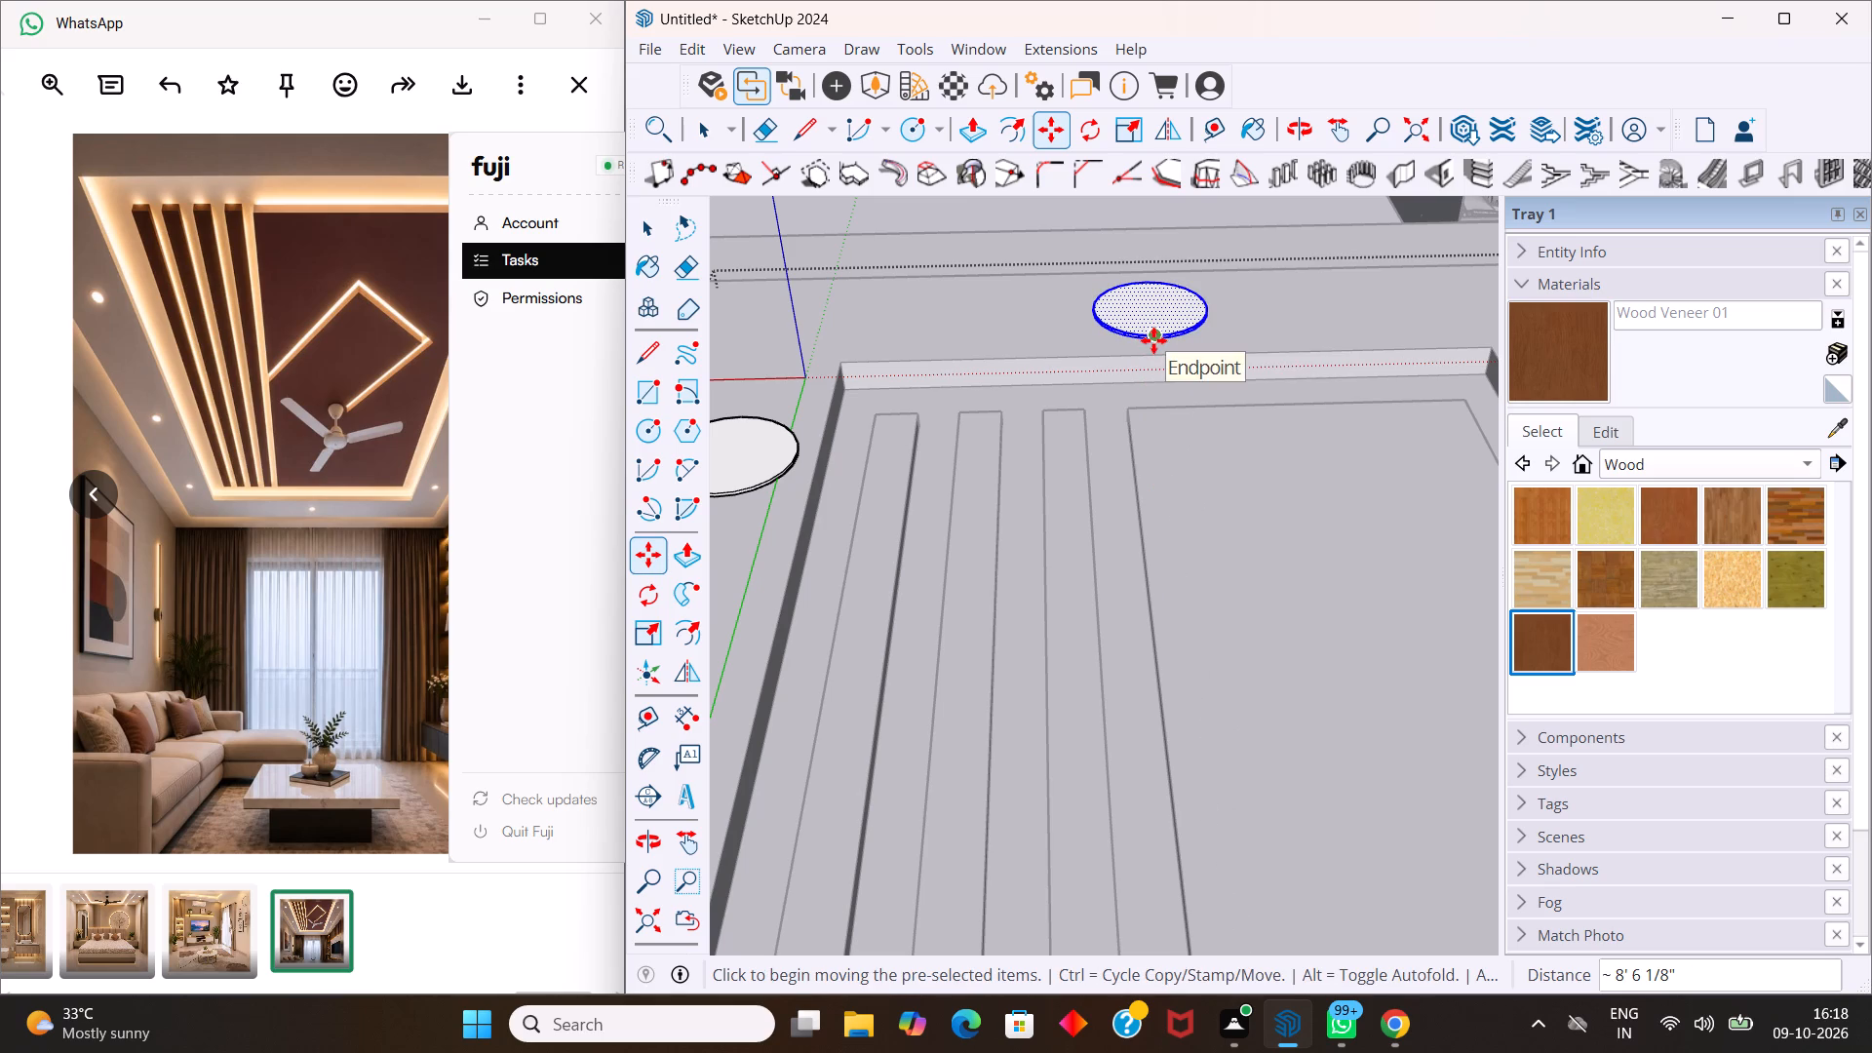
key("space")
scroll(1111, 367, "down", 19)
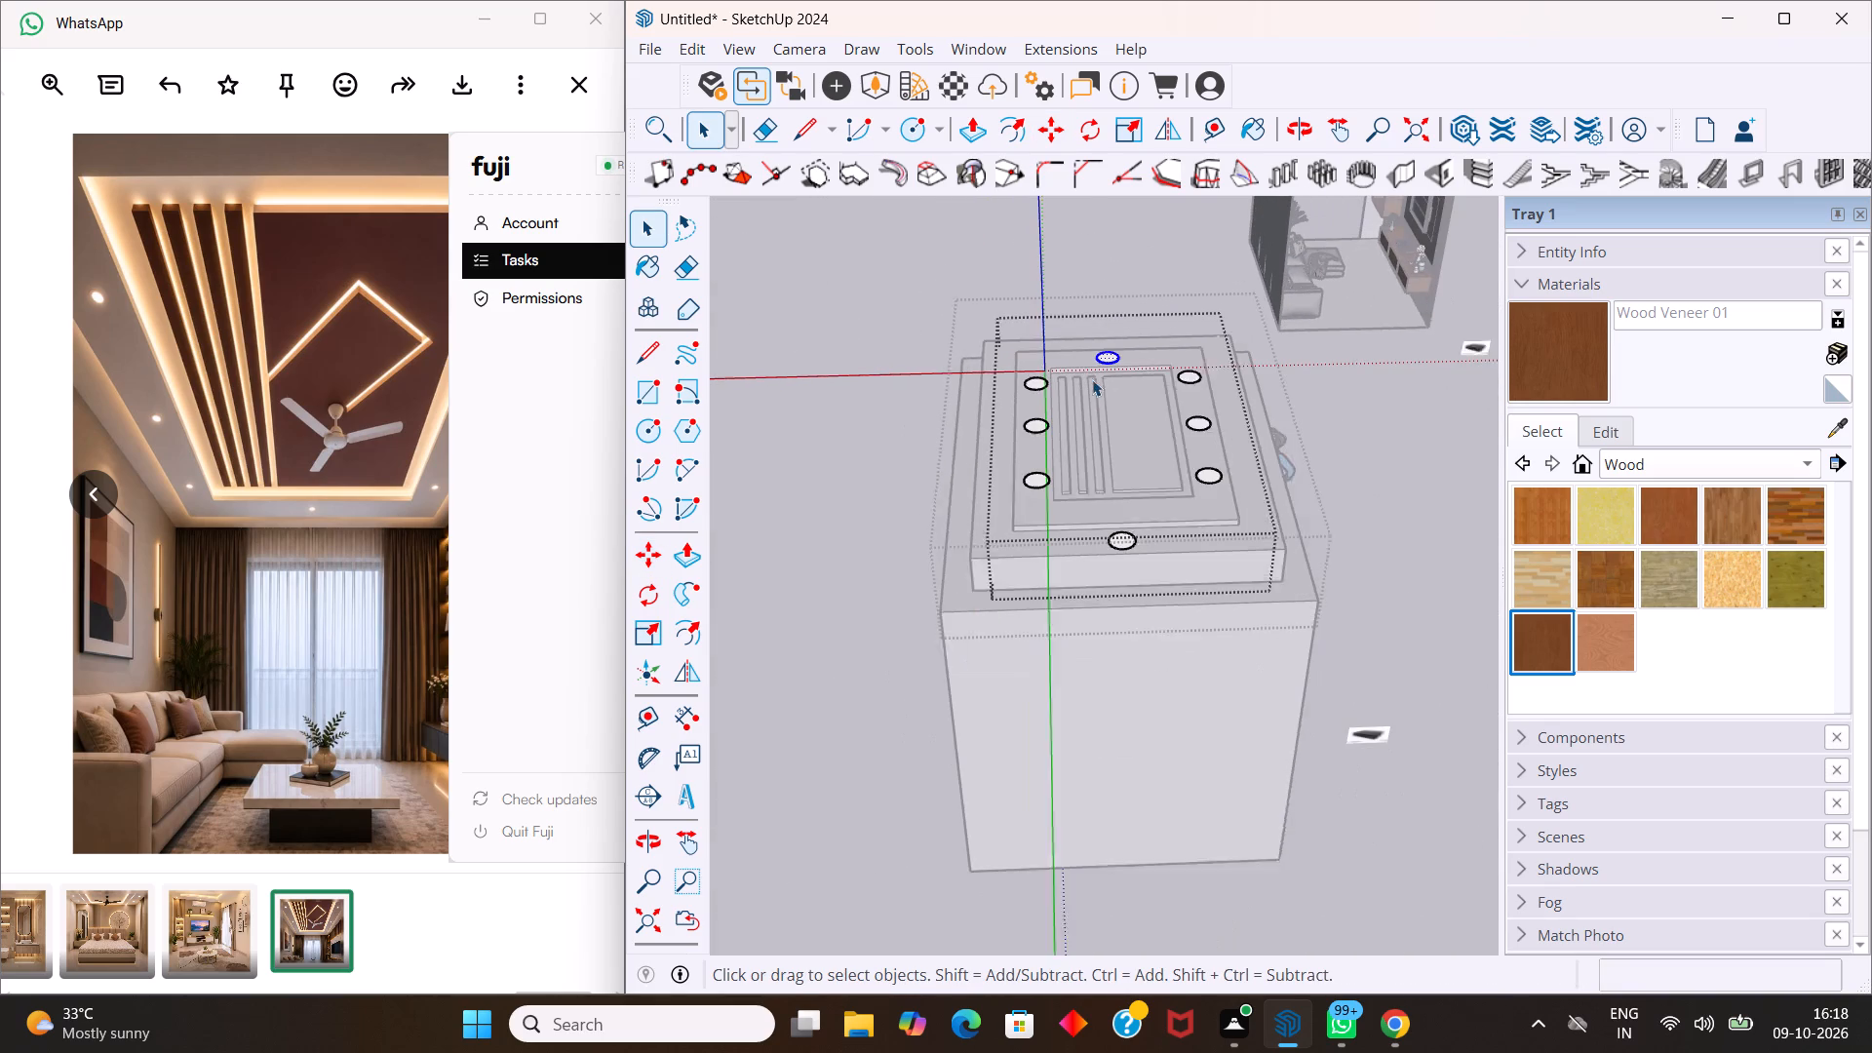
left_click(1394, 463)
Examine the ceiling's disc layout, strips and wide panel from several angles.
scroll(1207, 455, "up", 3)
middle_click_drag(1166, 448, 1150, 559)
scroll(1062, 430, "up", 4)
middle_click_drag(1035, 415, 1050, 462)
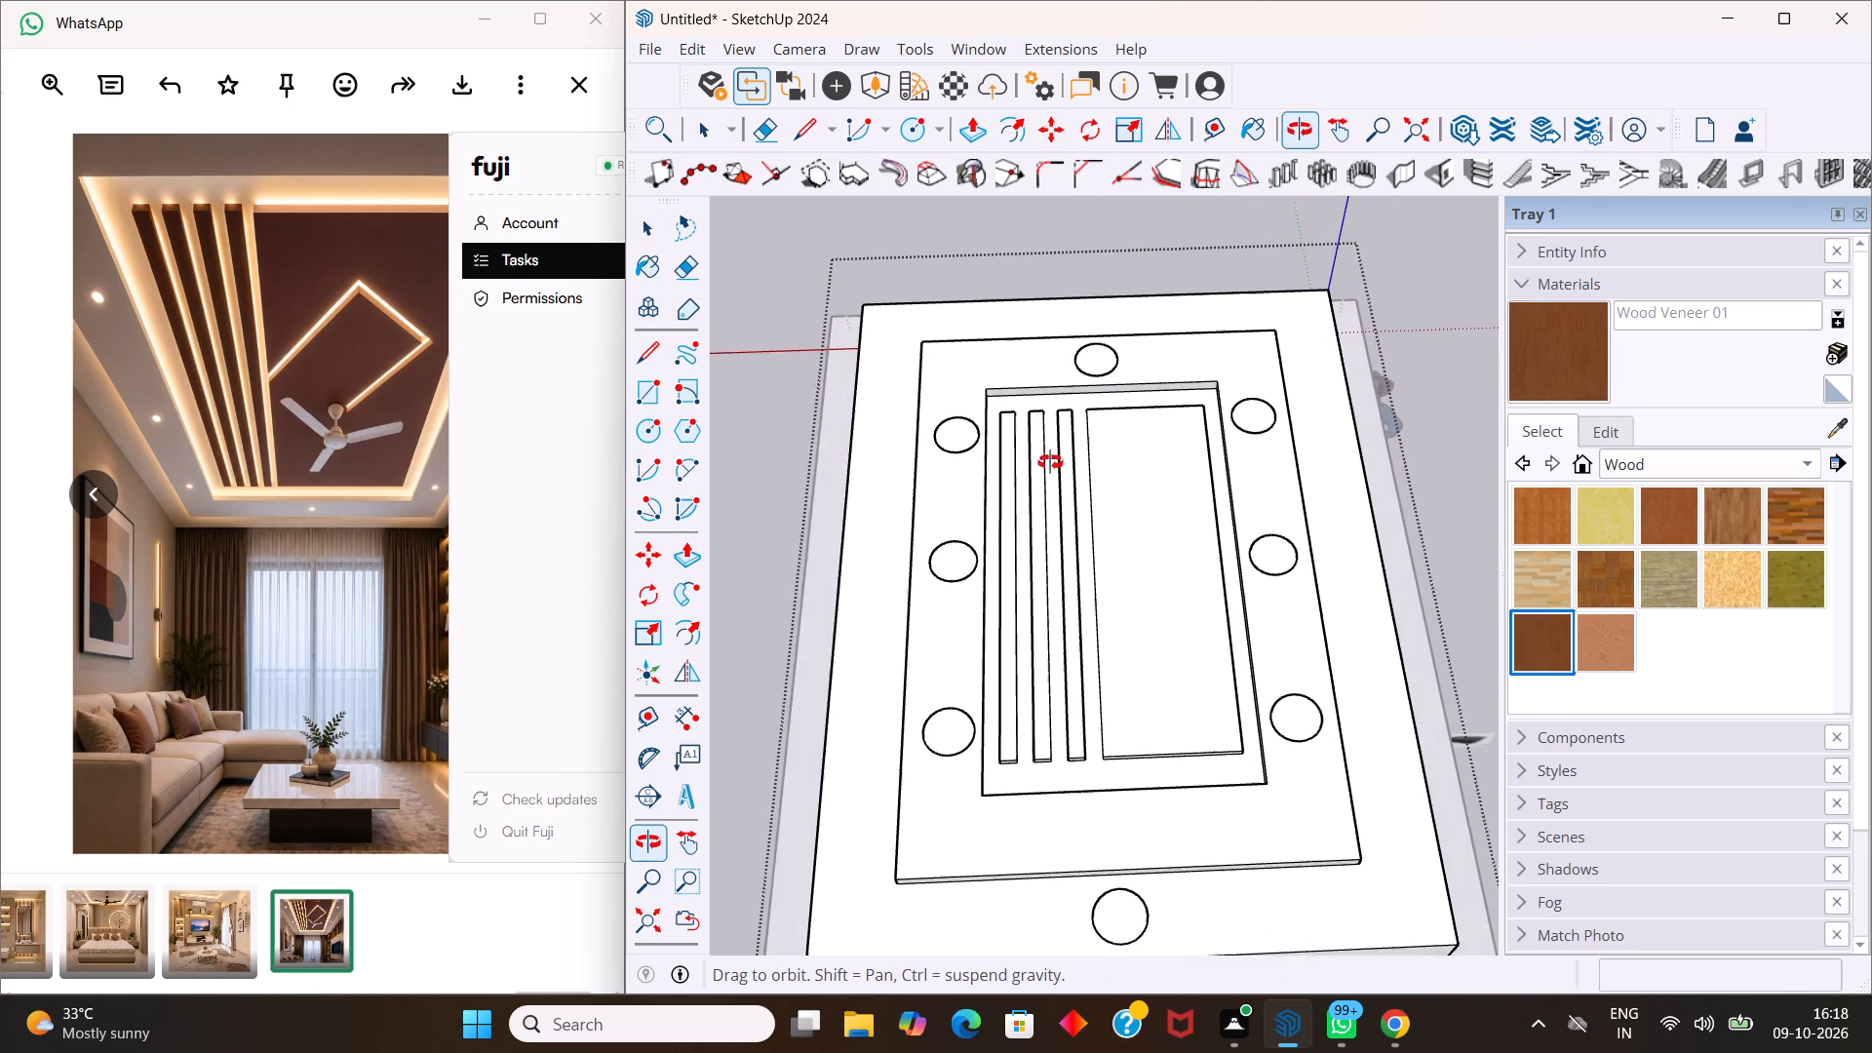
middle_click_drag(1050, 462, 1051, 464)
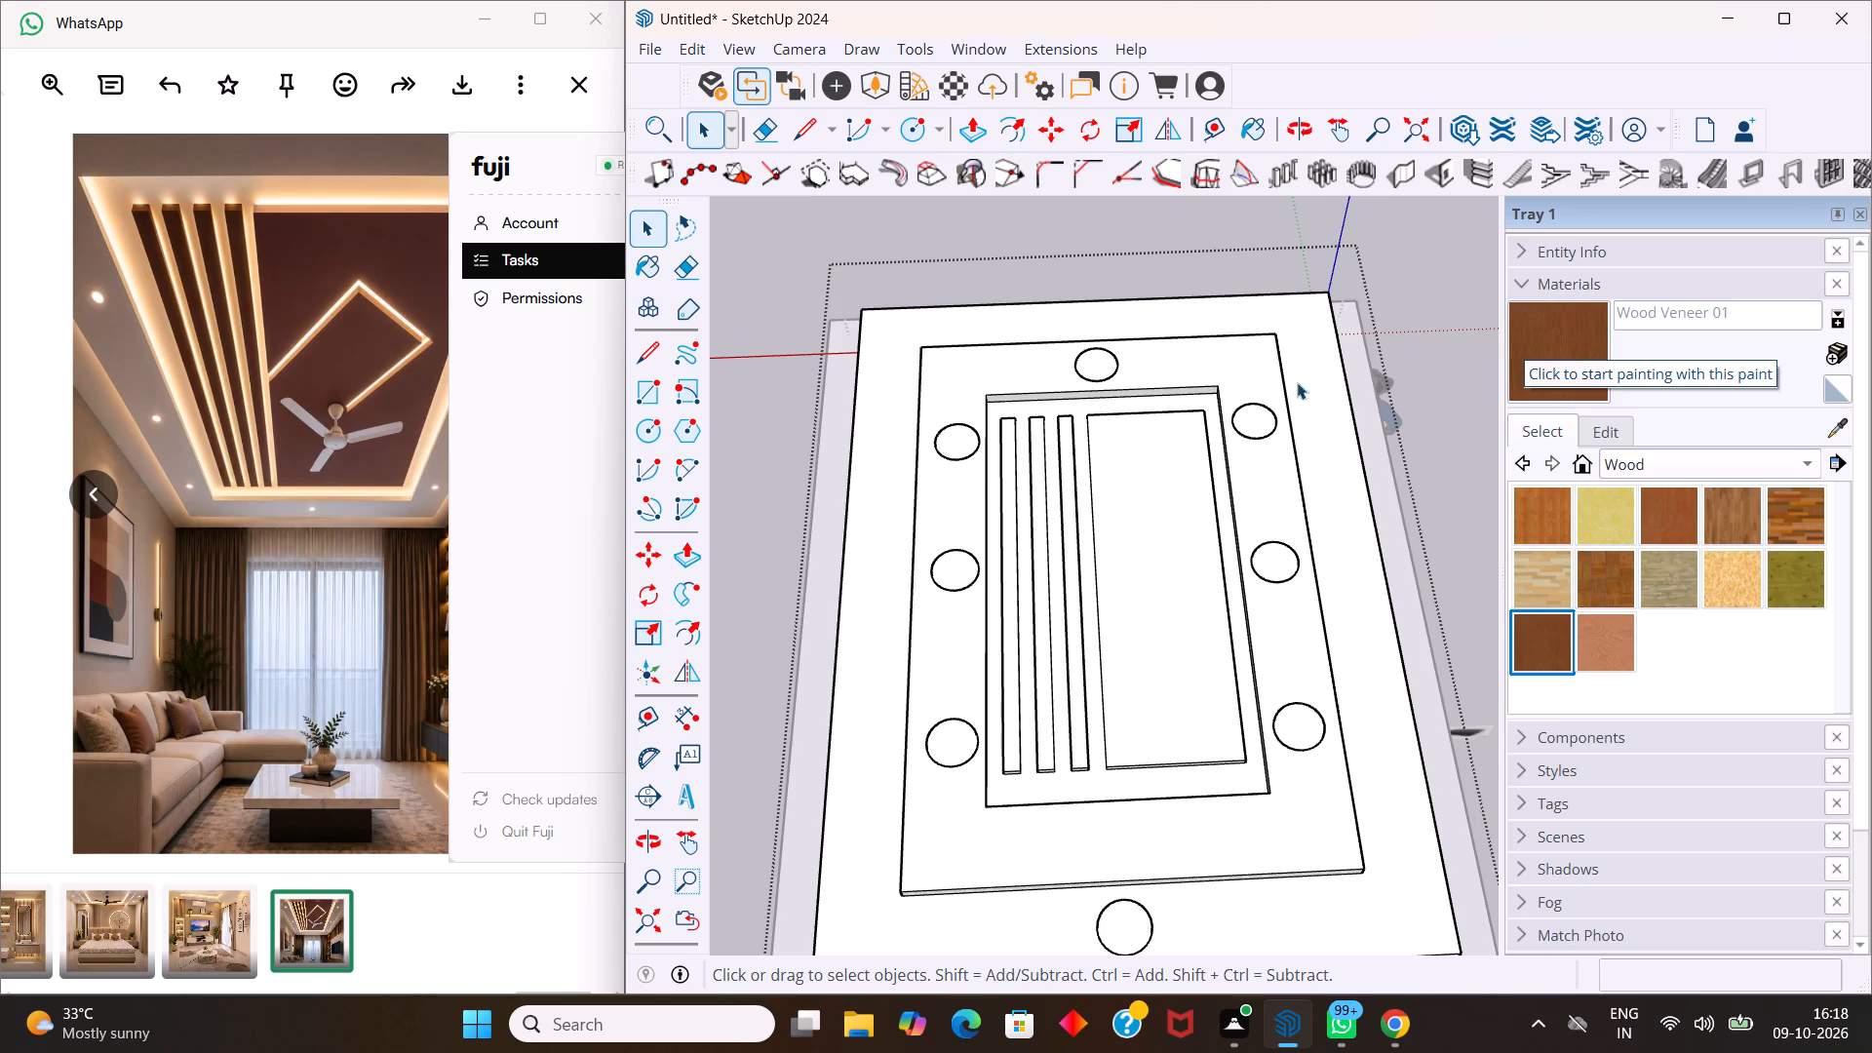
scroll(1145, 440, "up", 5)
middle_click_drag(1044, 444, 778, 488)
scroll(867, 559, "up", 1)
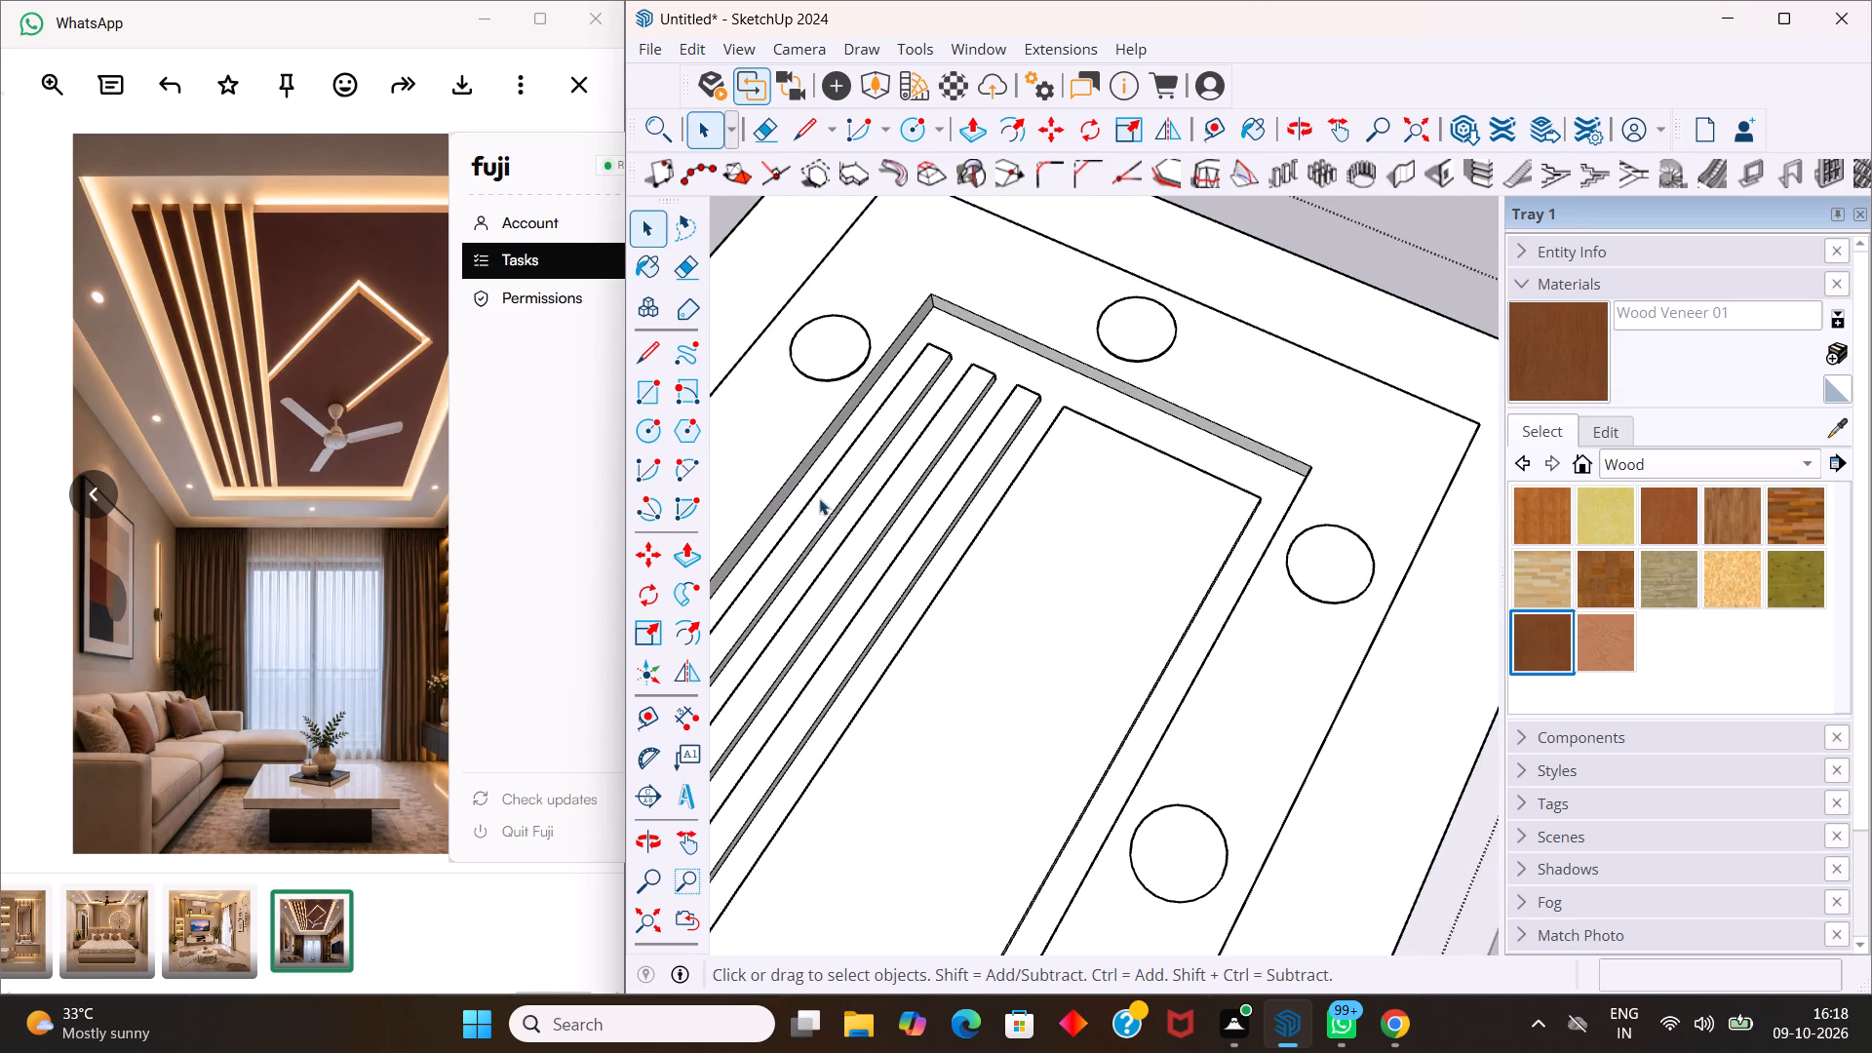
middle_click_drag(1222, 479, 1244, 530)
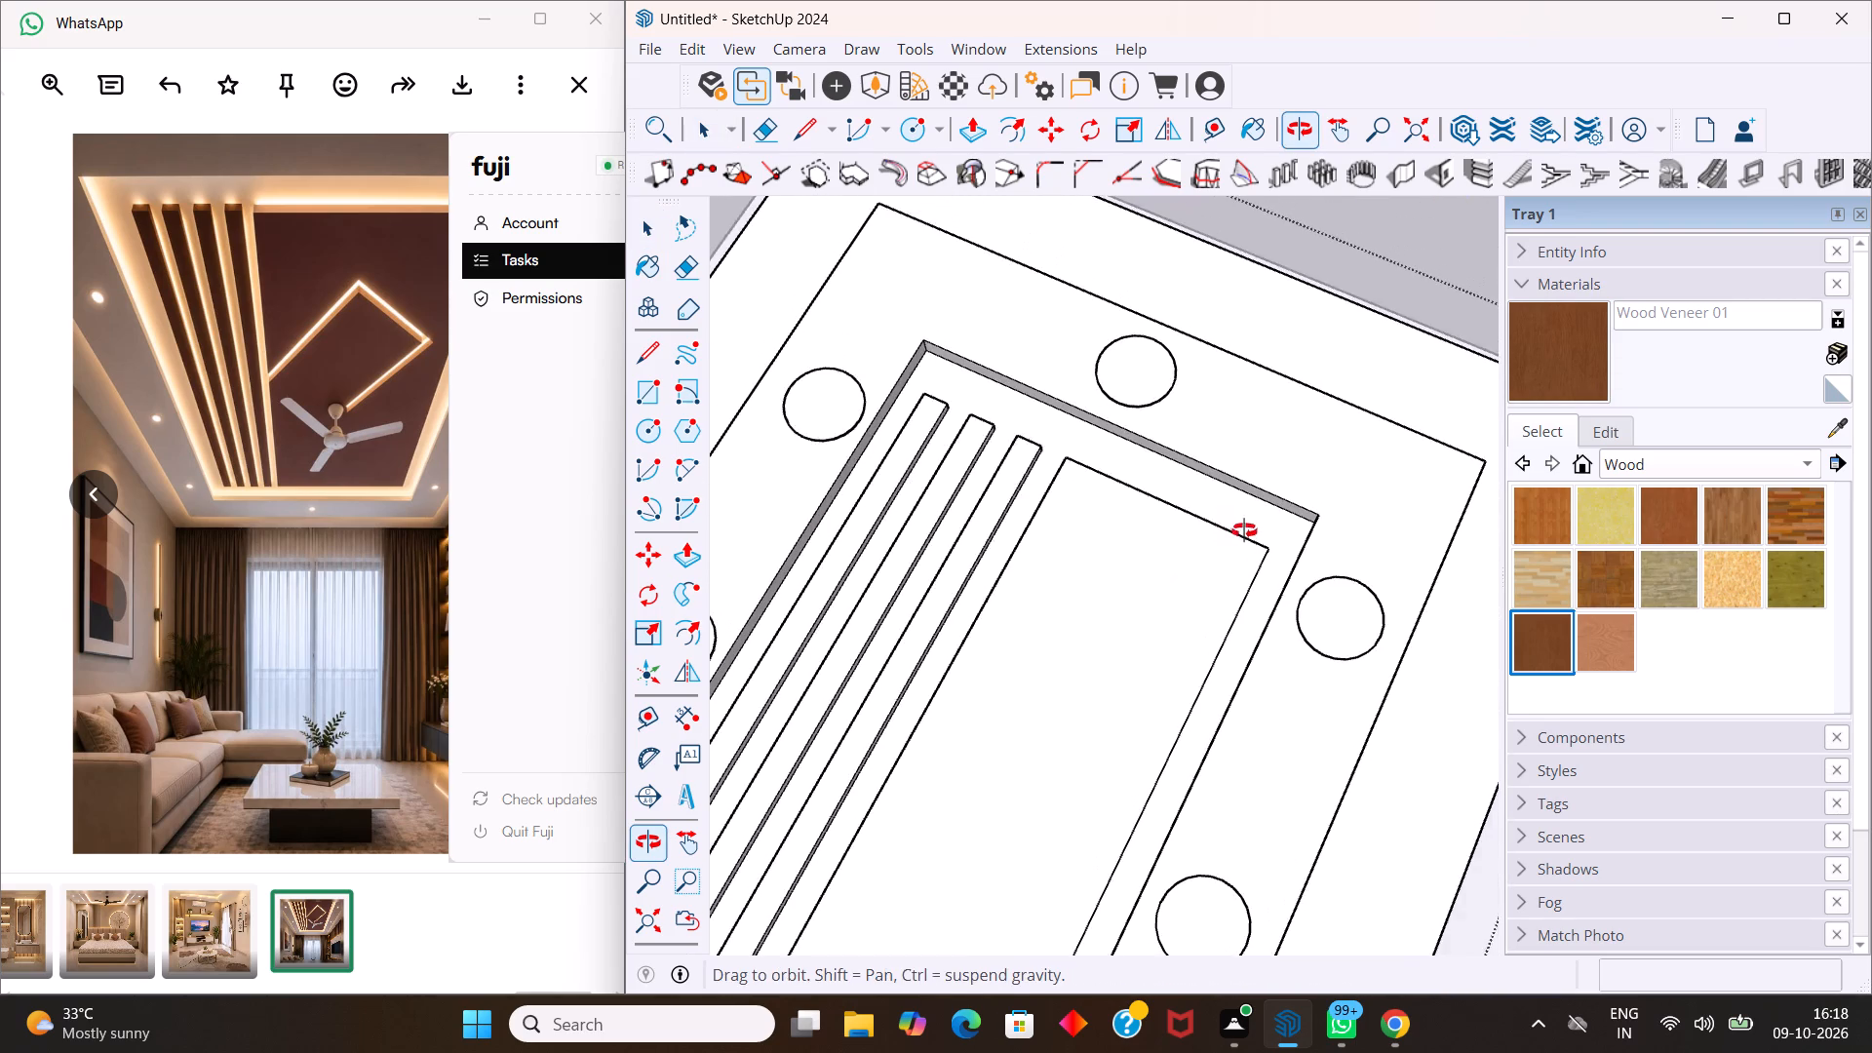
middle_click_drag(1244, 530, 1249, 532)
scroll(1228, 539, "down", 9)
middle_click_drag(1183, 526, 1196, 674)
scroll(1183, 538, "down", 1)
scroll(1174, 648, "up", 5)
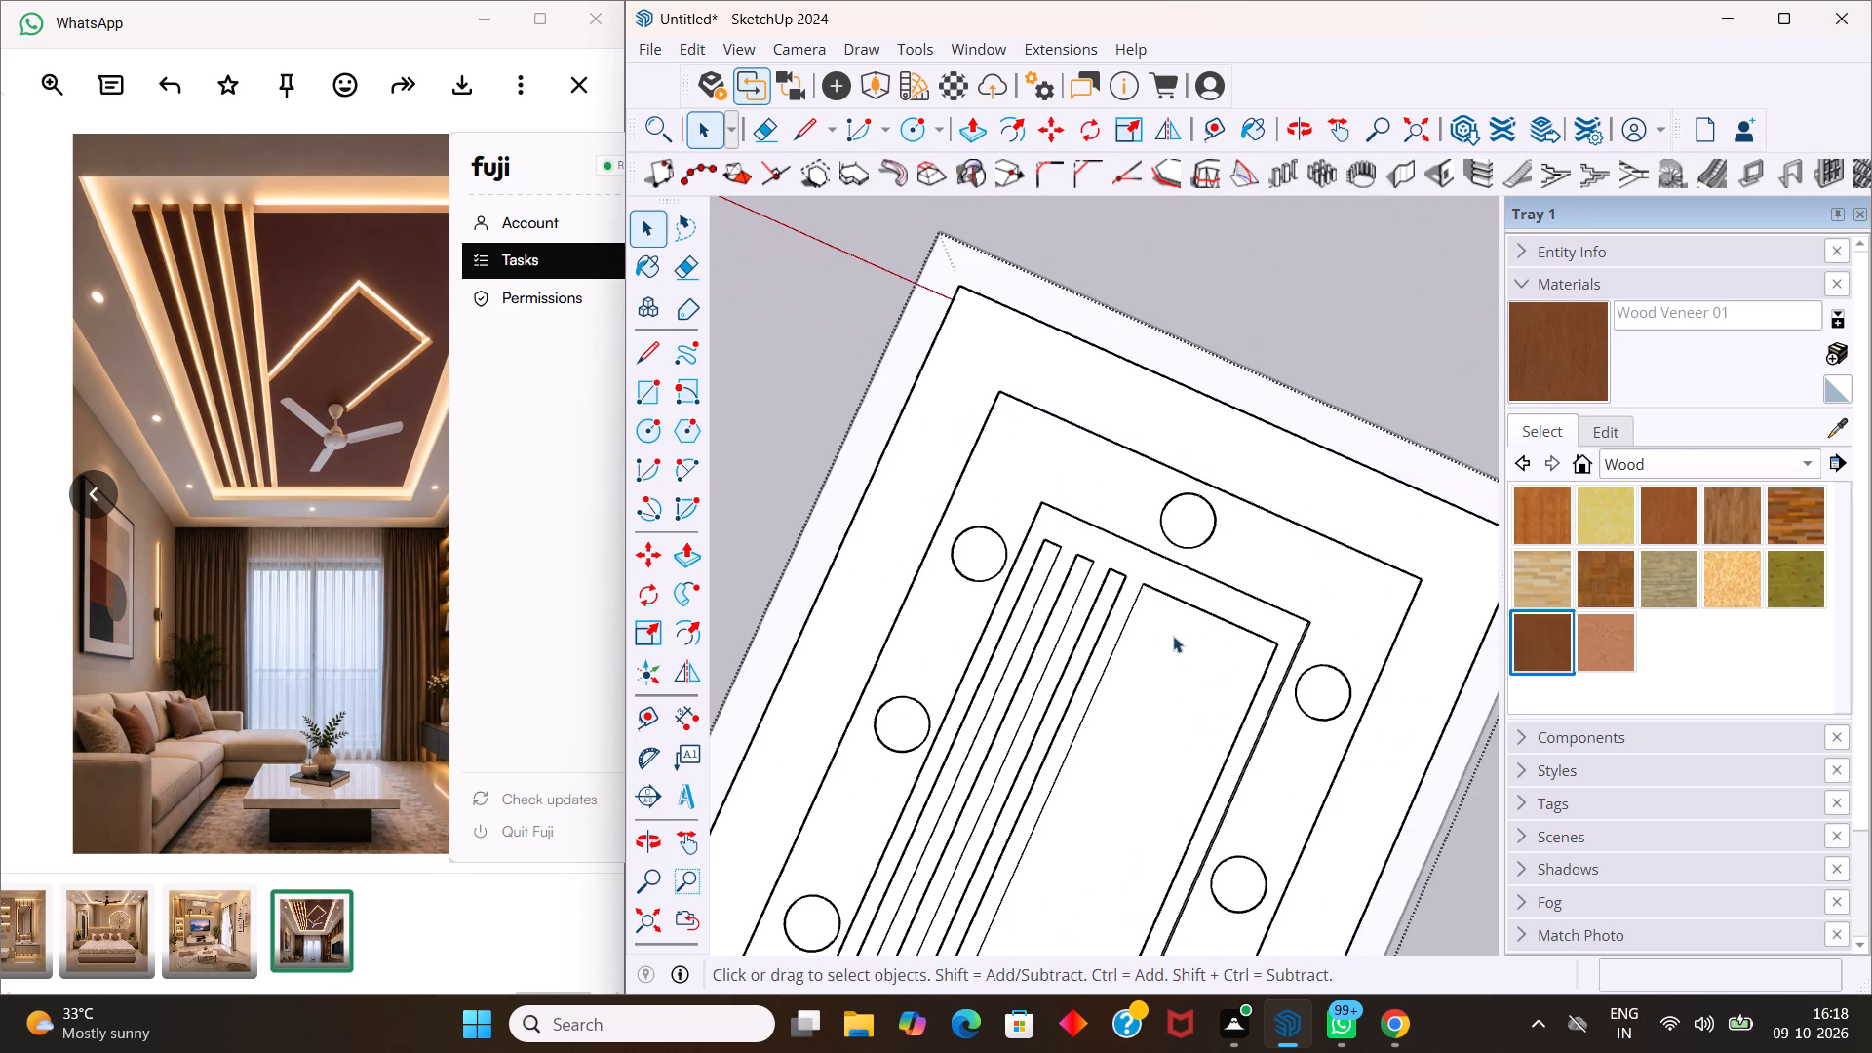
middle_click_drag(1173, 627, 1189, 721)
scroll(1189, 715, "up", 4)
scroll(1189, 709, "down", 5)
middle_click_drag(1216, 719, 1163, 708)
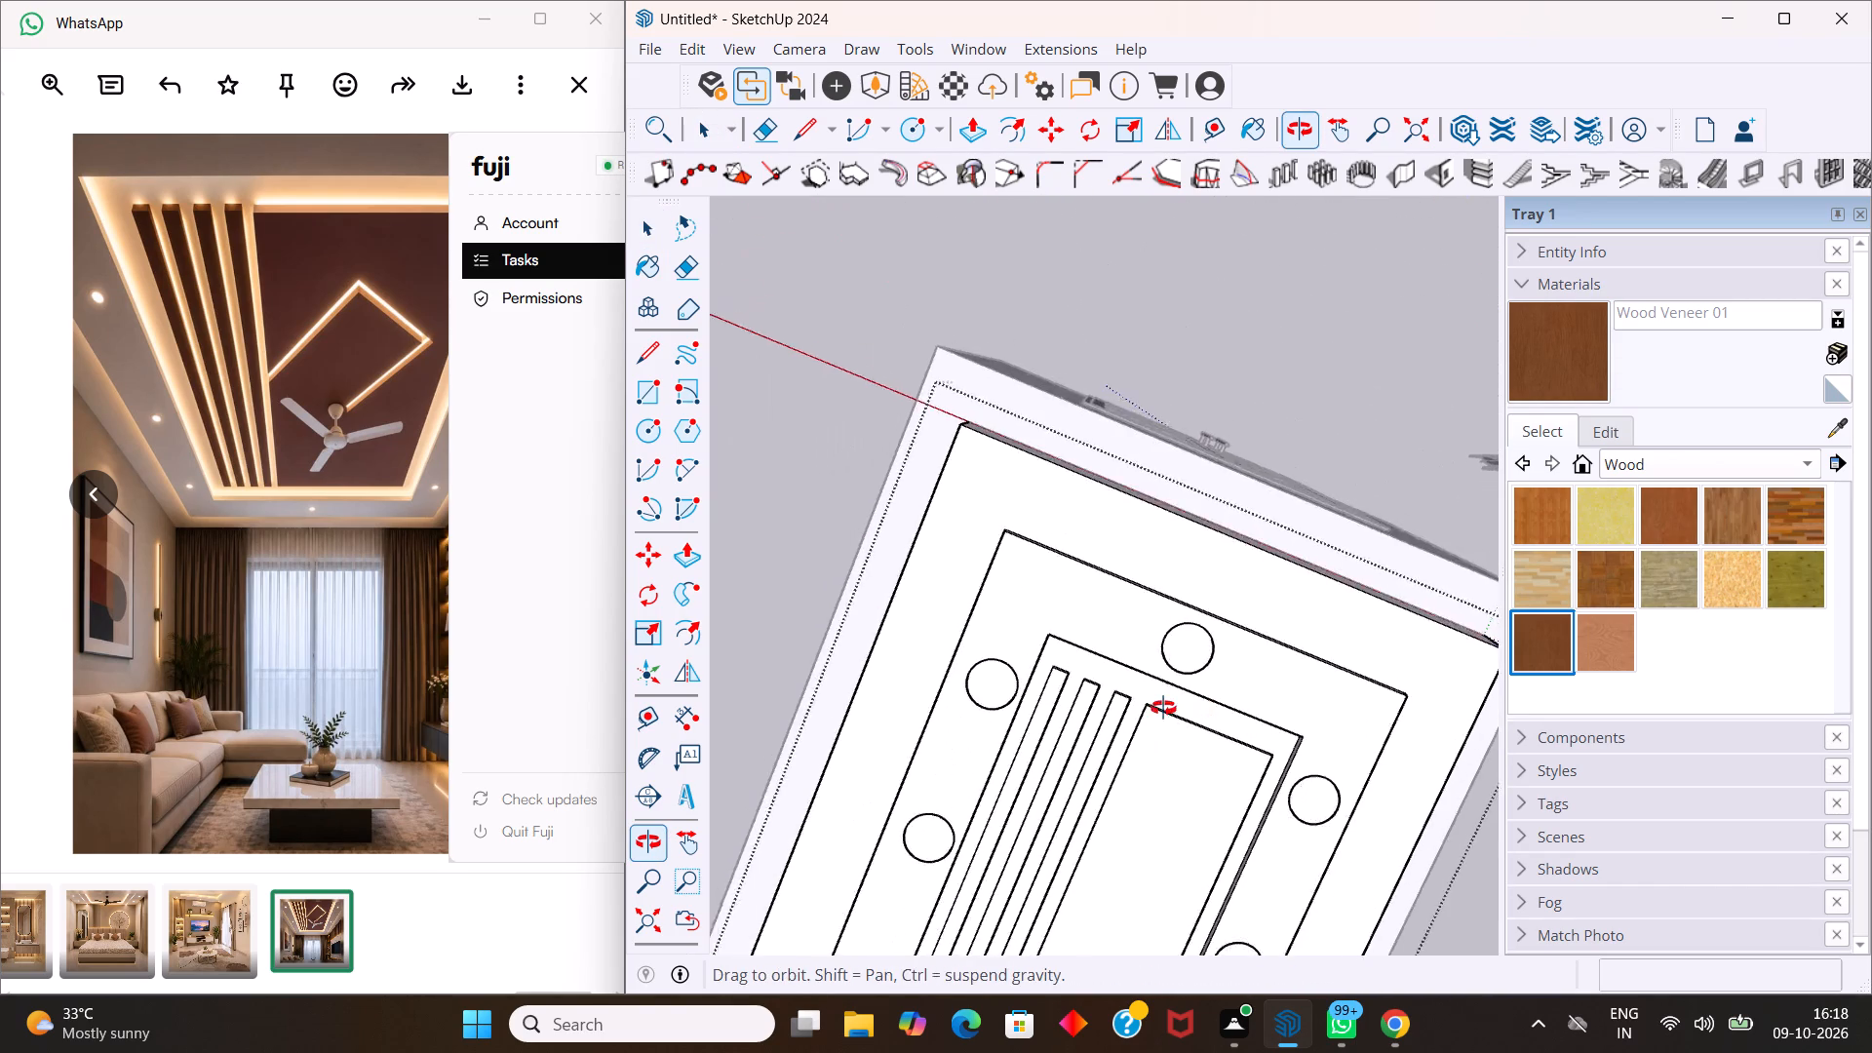
middle_click_drag(1163, 708, 1108, 700)
Push/Pull the wide ceiling panel's face with a new starting face, entering distances of 1" and 0.5".
scroll(1216, 739, "up", 4)
left_click(1204, 749)
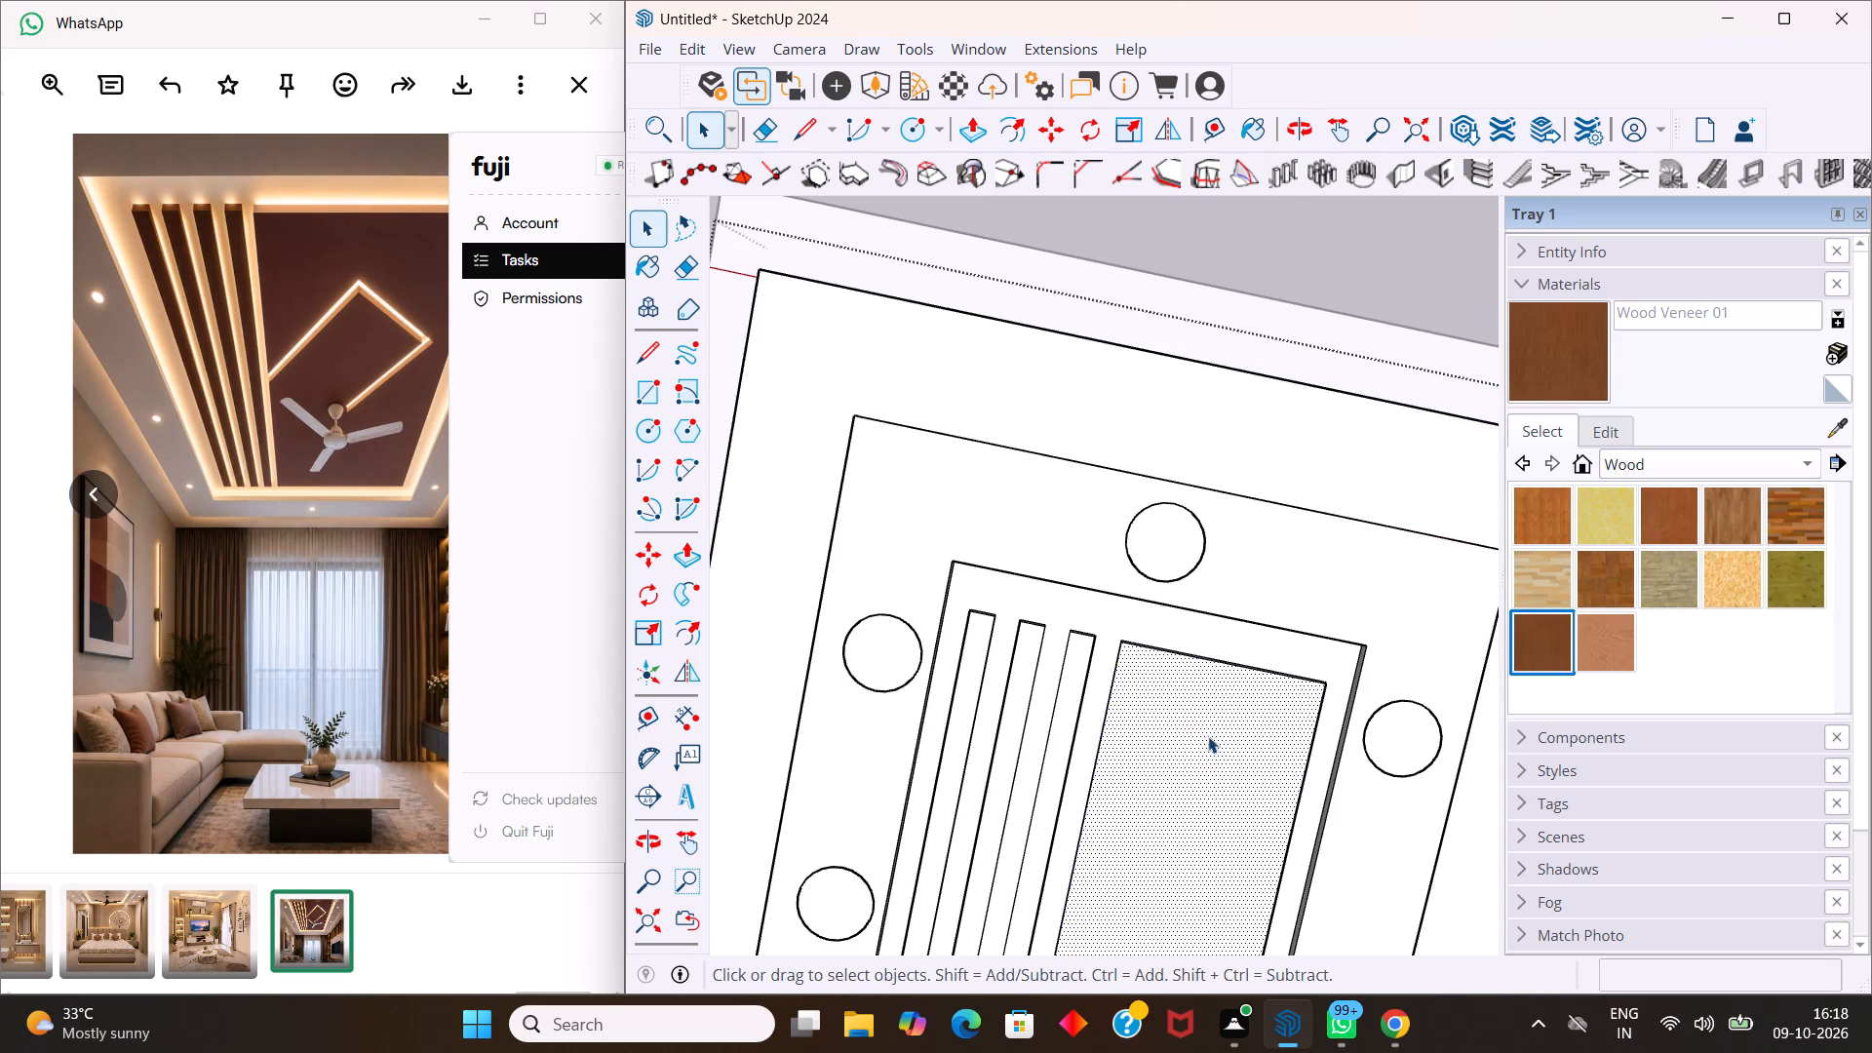
middle_click_drag(1208, 736, 1185, 919)
scroll(1191, 880, "up", 4)
middle_click(1191, 878)
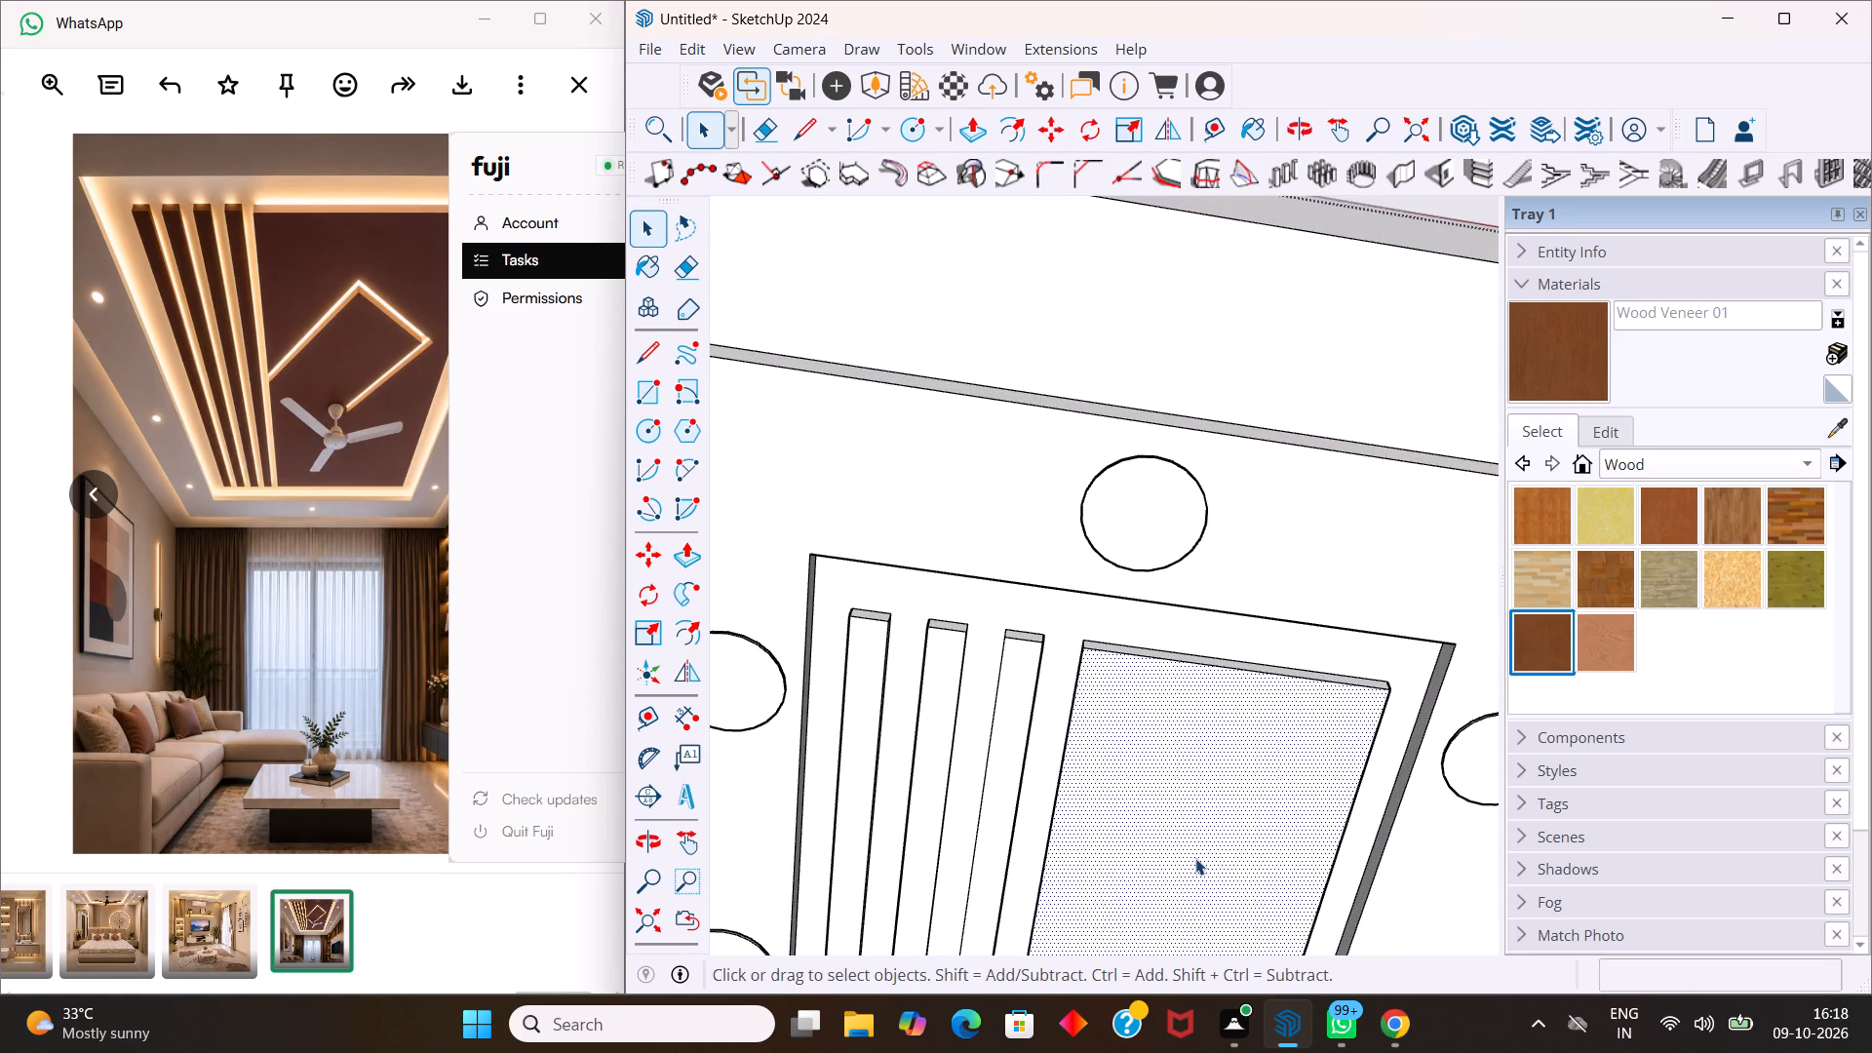
key("p")
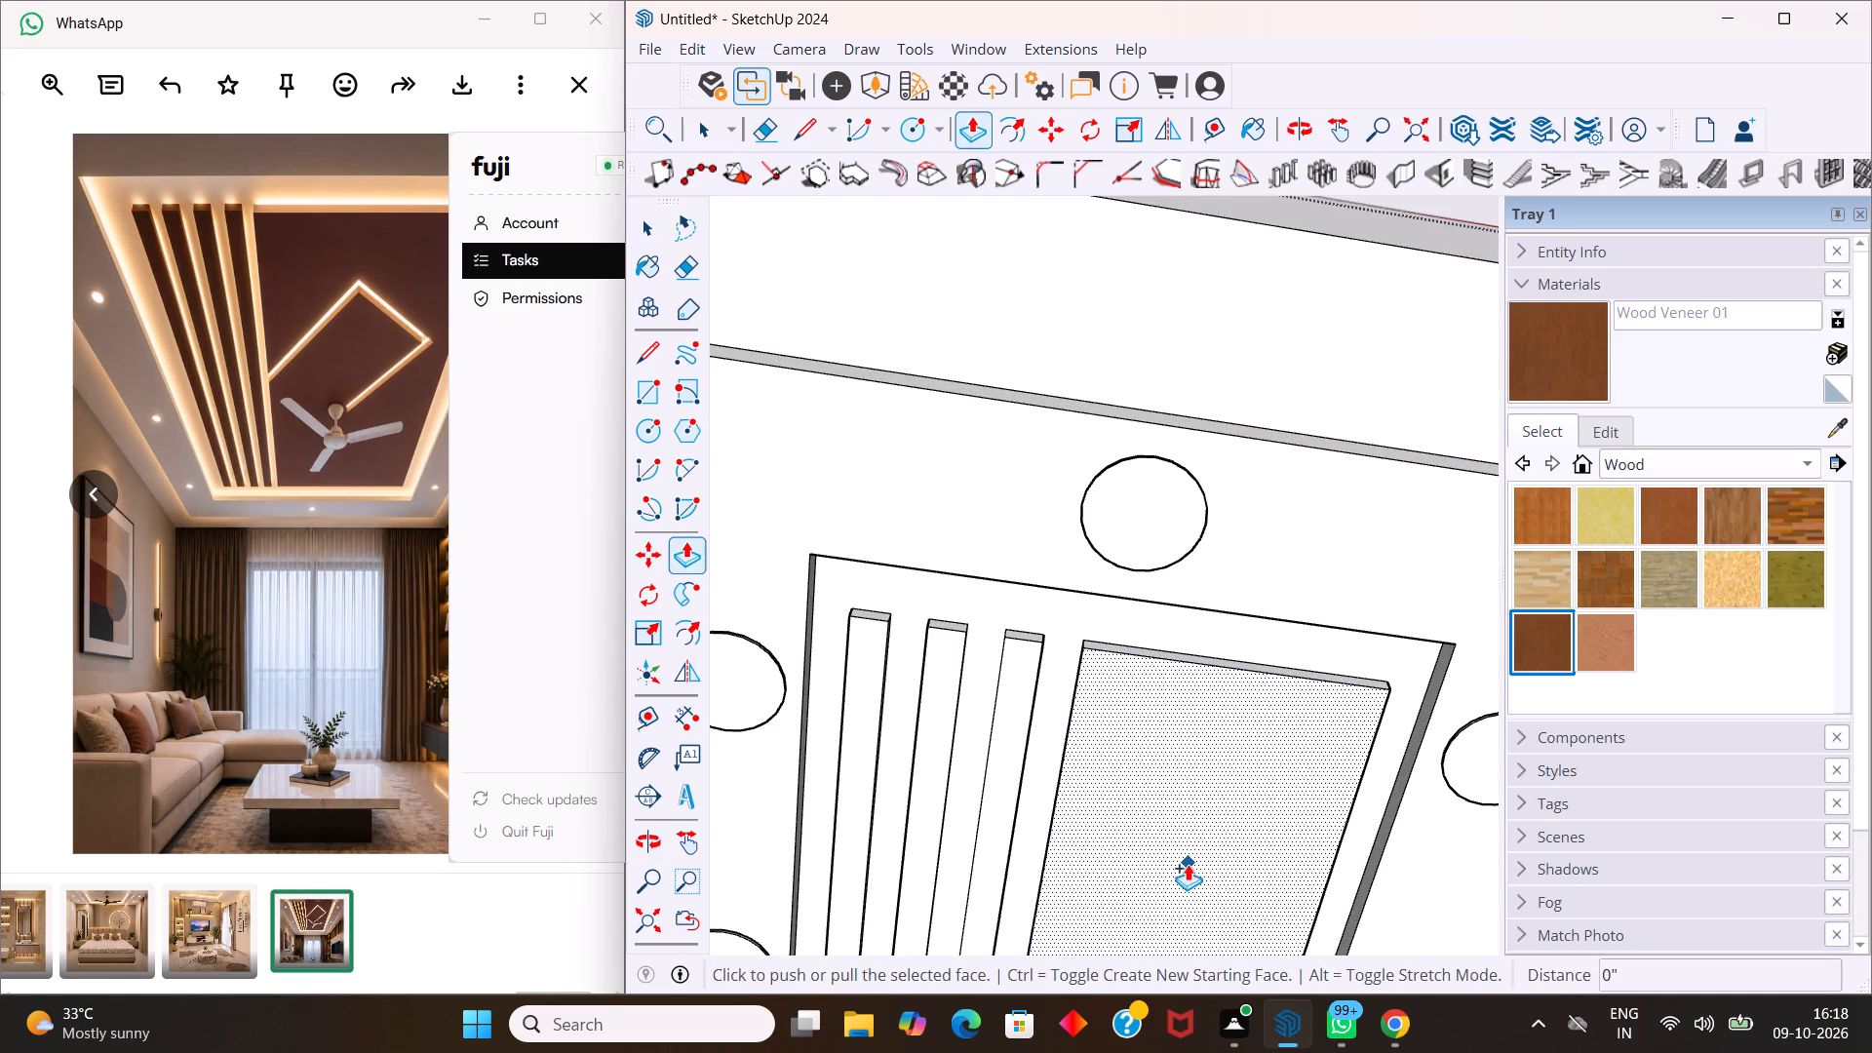
left_click_drag(1188, 863, 1198, 867)
key("1")
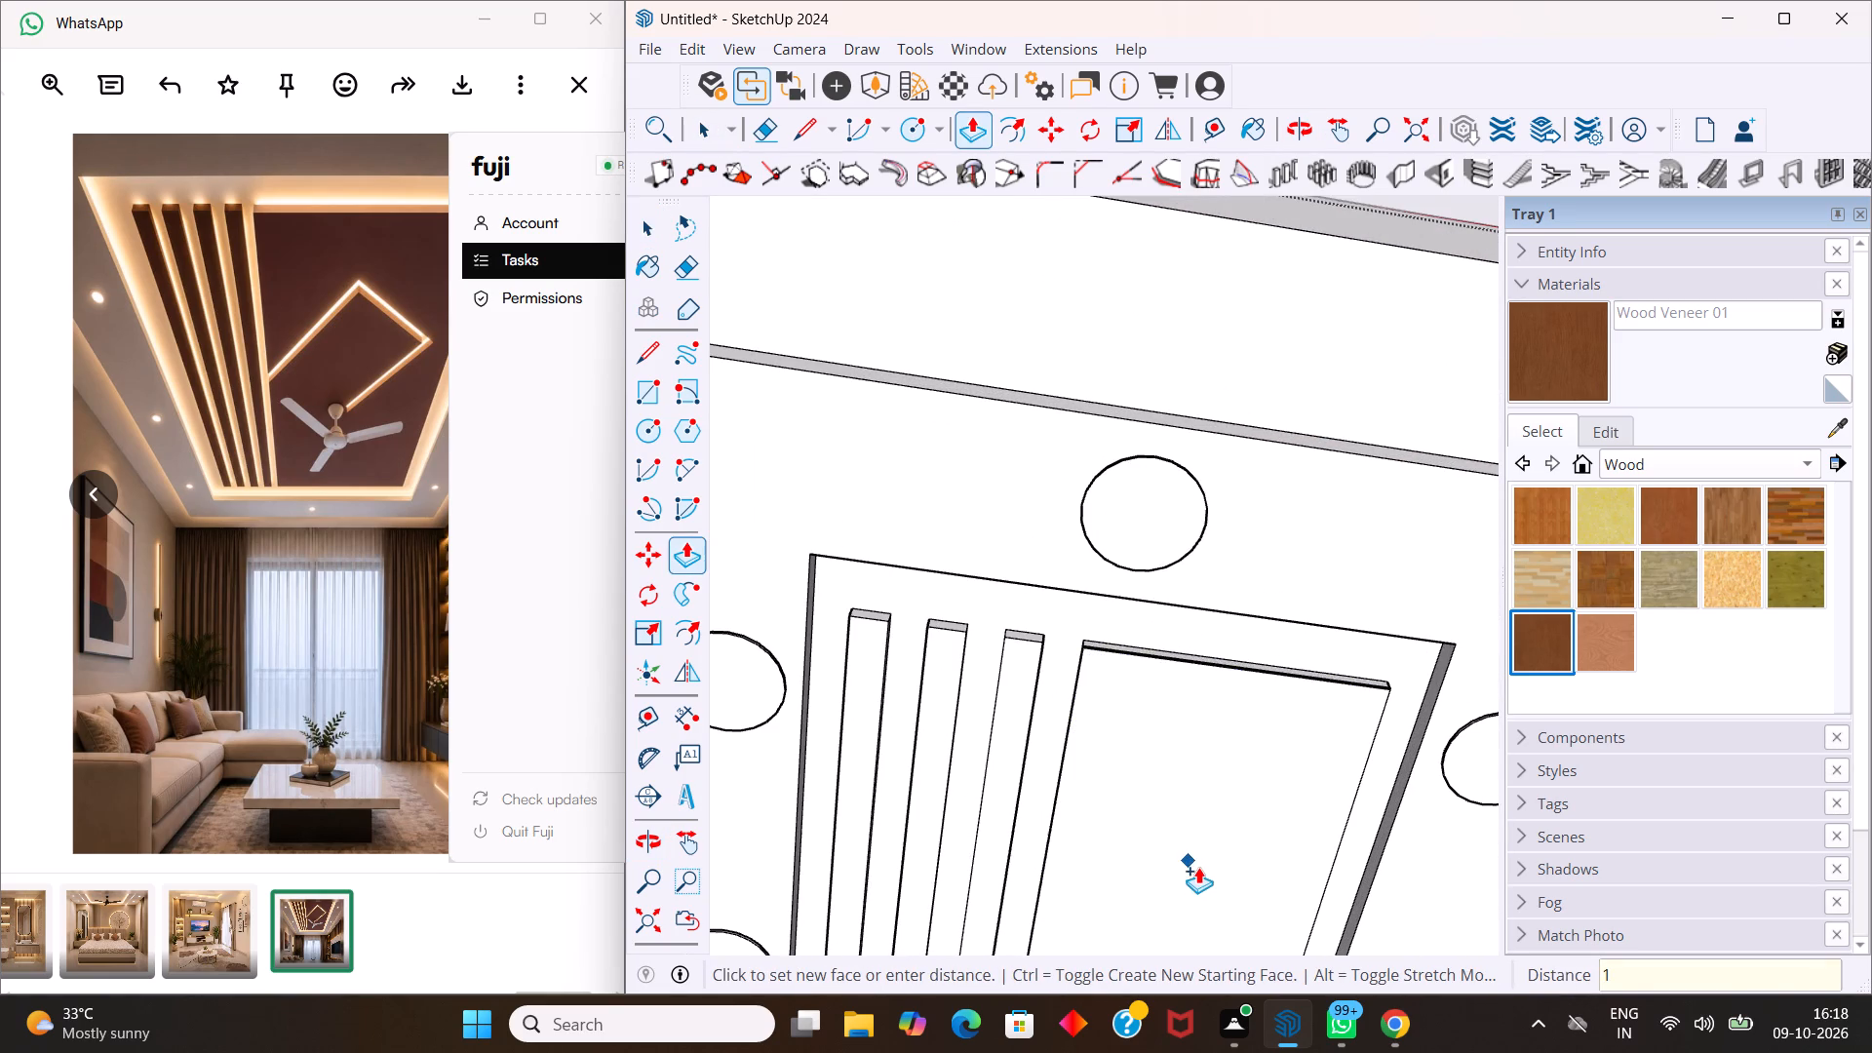
left_click_drag(1198, 867, 1198, 874)
key("Return")
left_click_drag(1200, 844, 1202, 844)
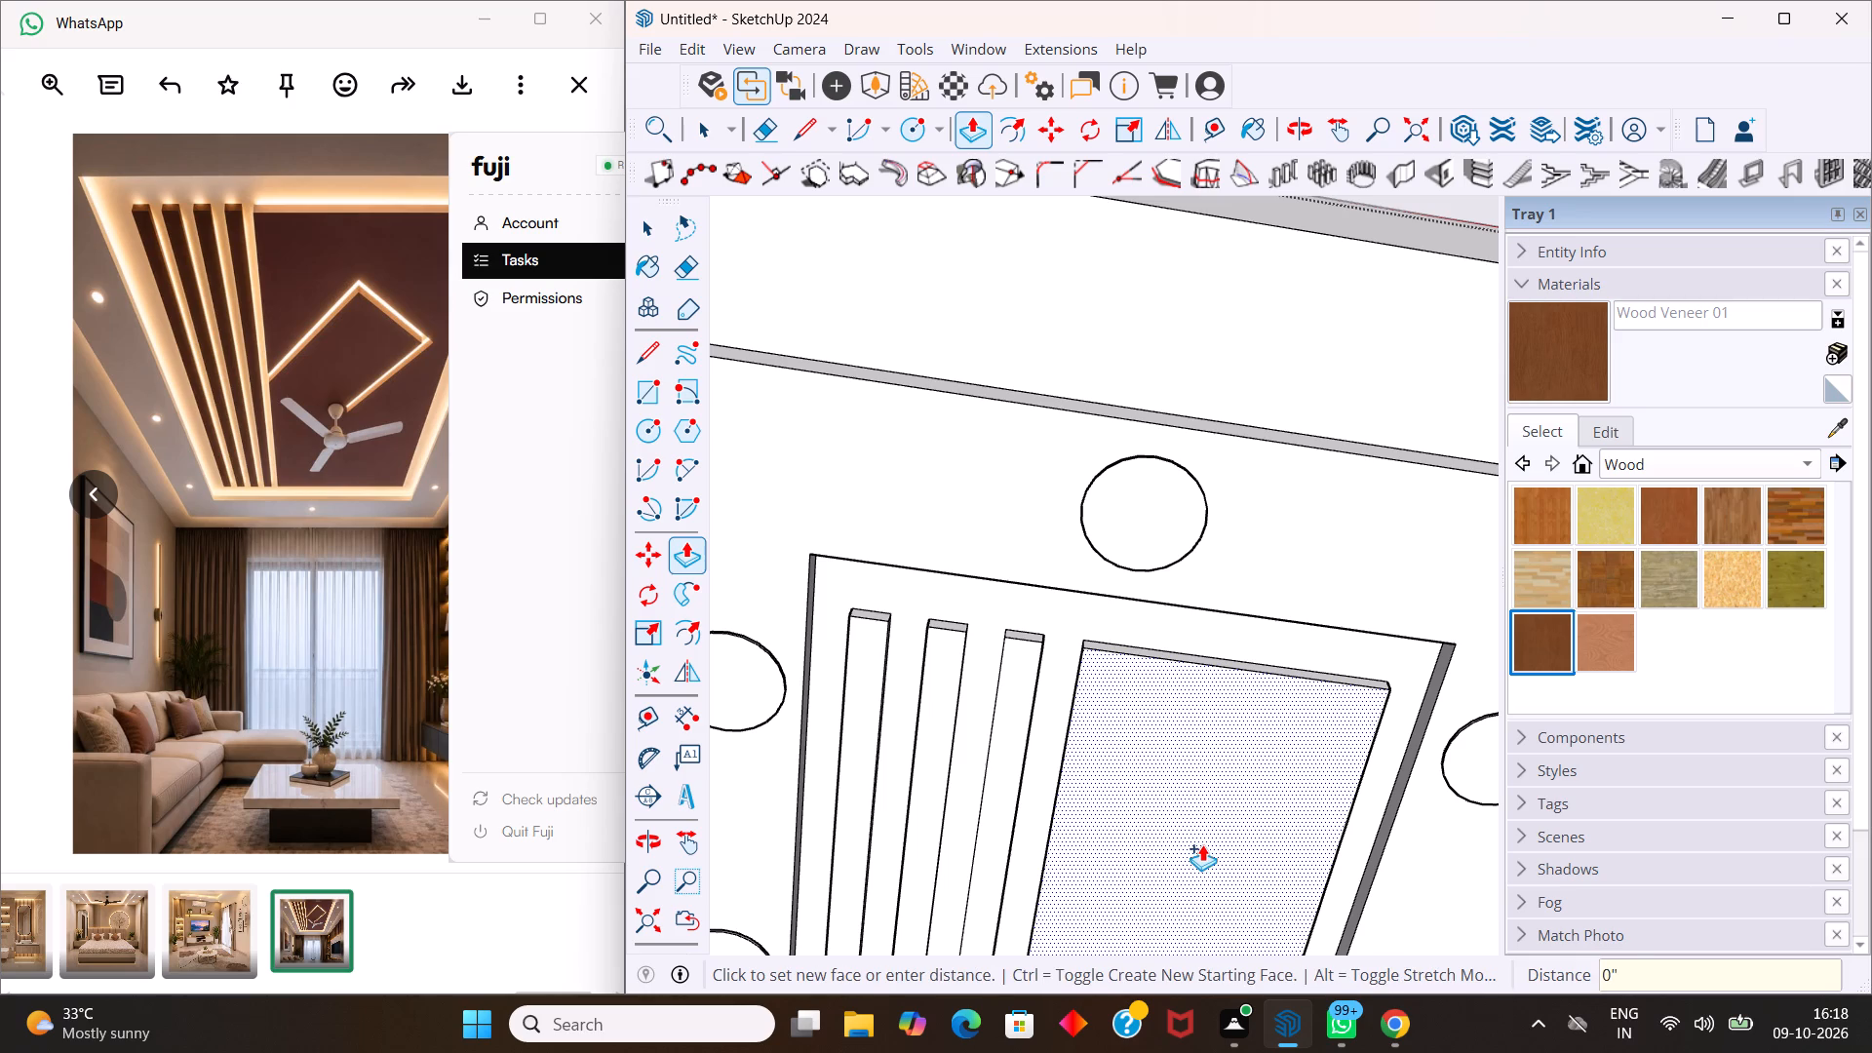
left_click_drag(1202, 844, 1209, 841)
type("0.5")
key("Return")
key("space")
Push/Pull the upper band of the wide panel's short side, beside the border disc, by 0.1".
scroll(1150, 615, "up", 4)
middle_click_drag(1147, 621, 1103, 847)
scroll(1108, 747, "up", 2)
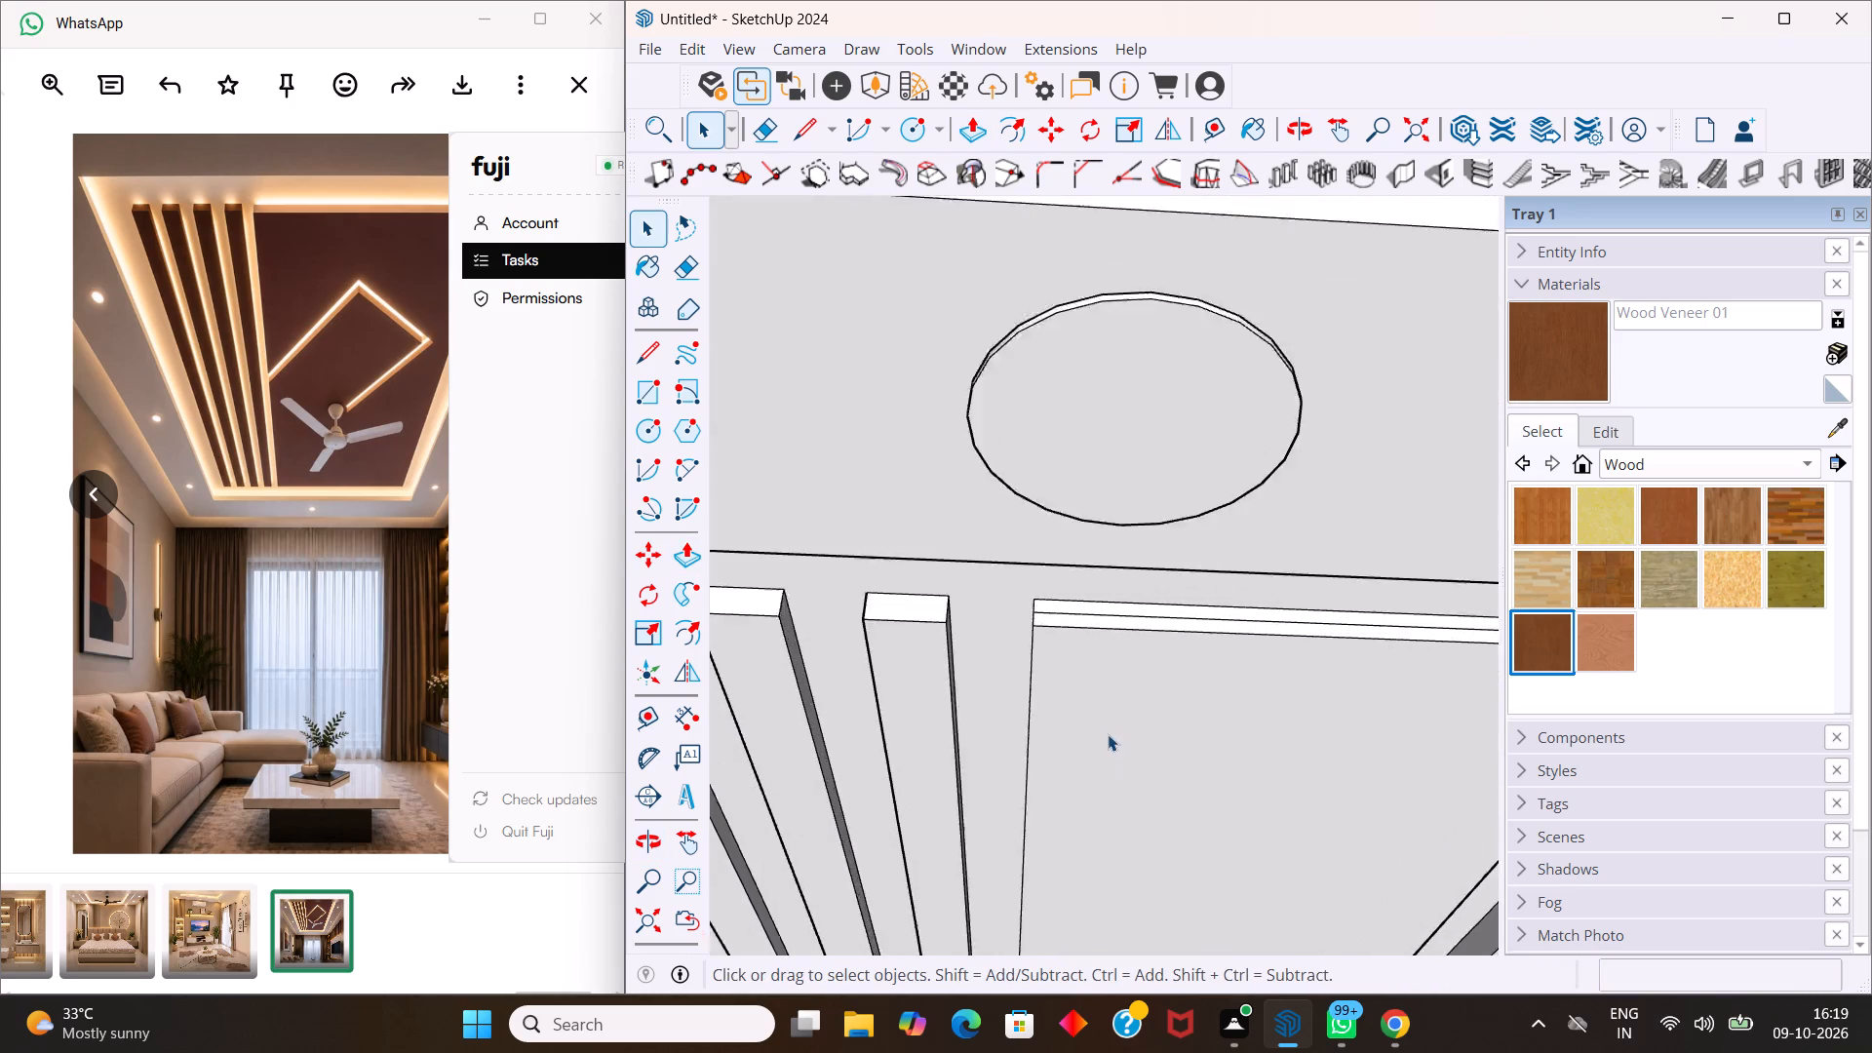
scroll(1108, 734, "up", 5)
scroll(1122, 575, "up", 7)
left_click(1133, 549)
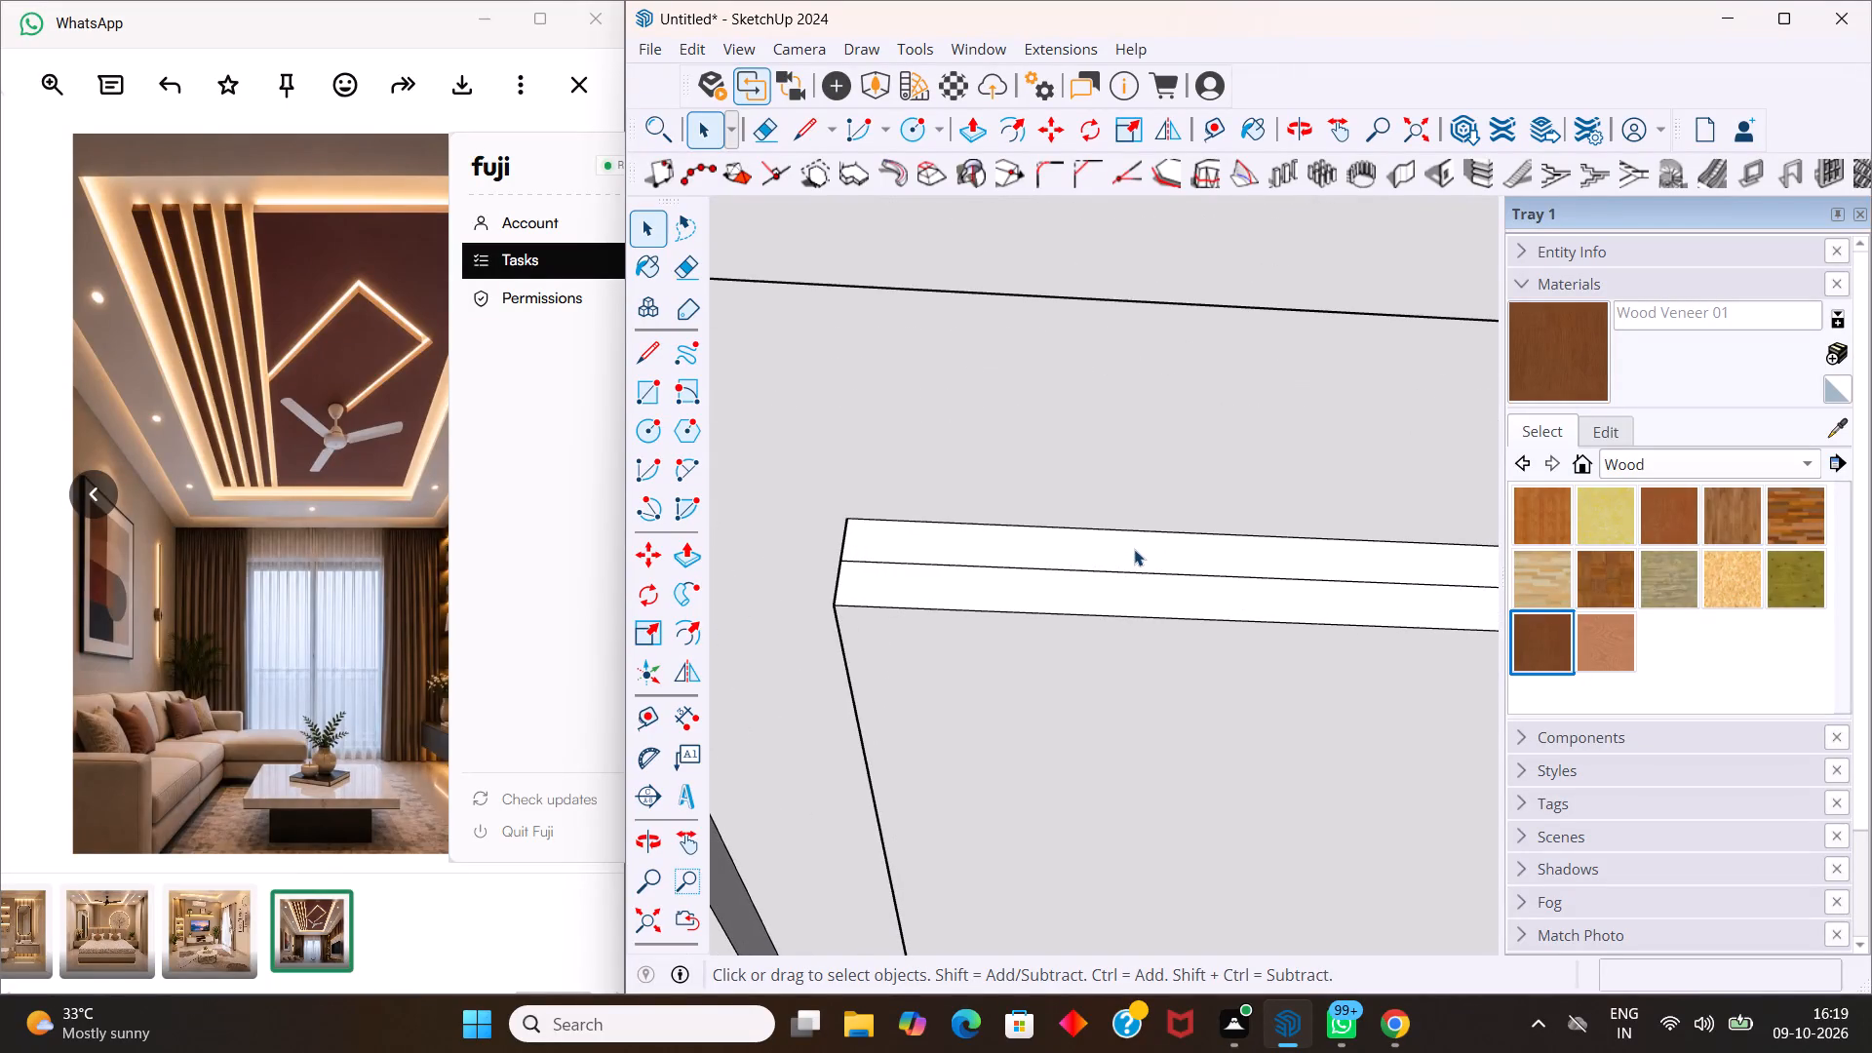
key("p")
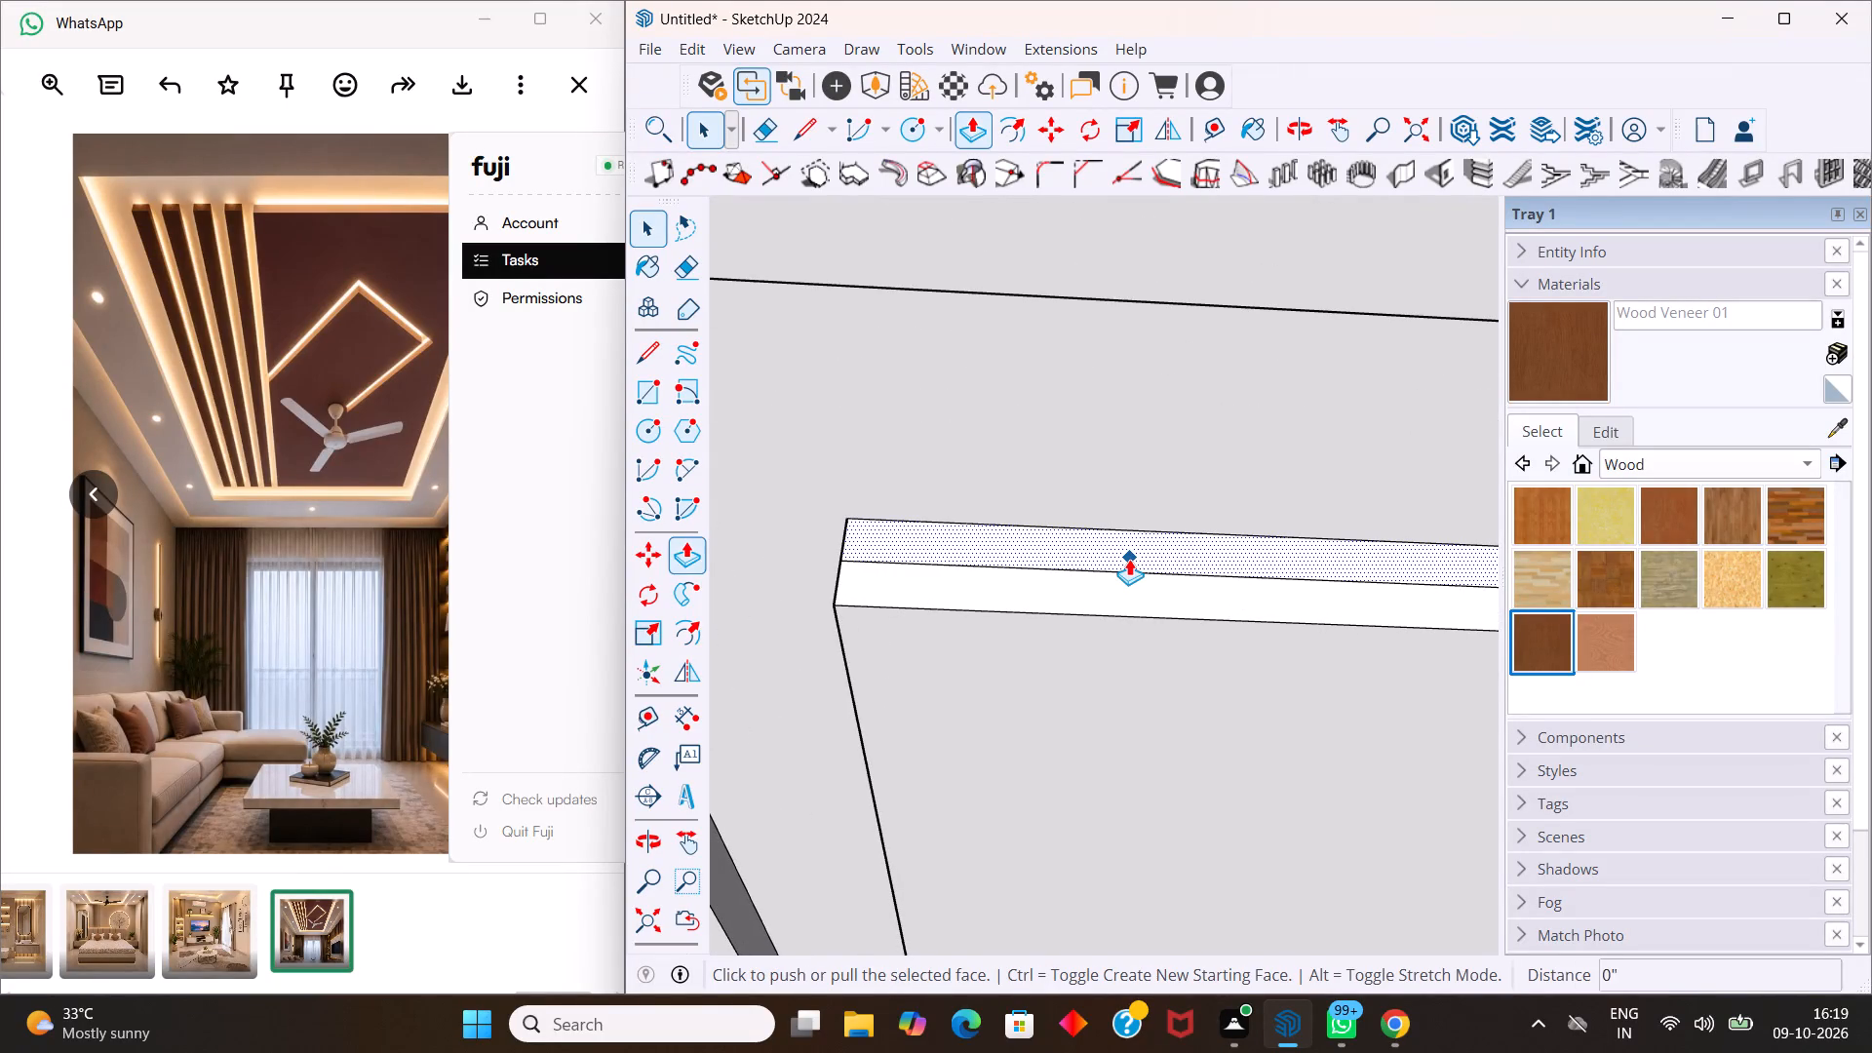
scroll(1129, 554, "up", 3)
left_click_drag(1129, 554, 1129, 553)
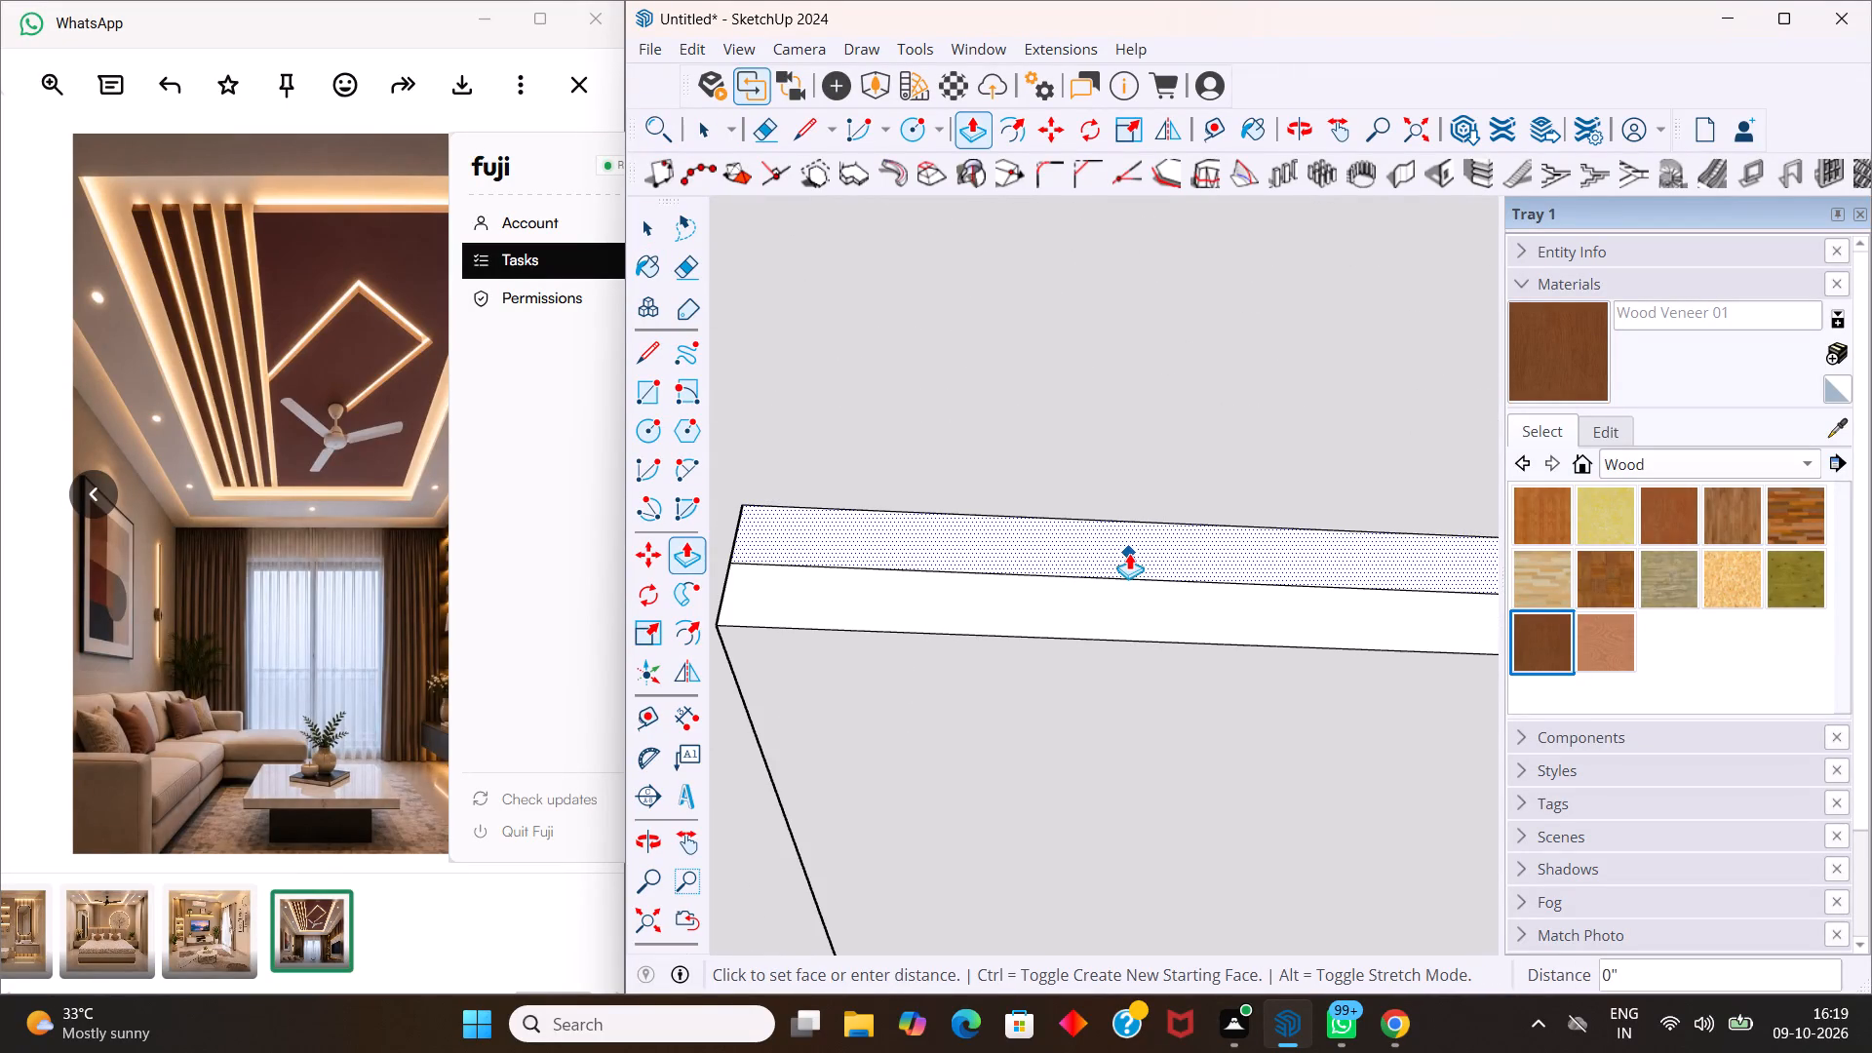
left_click_drag(1129, 553, 1132, 546)
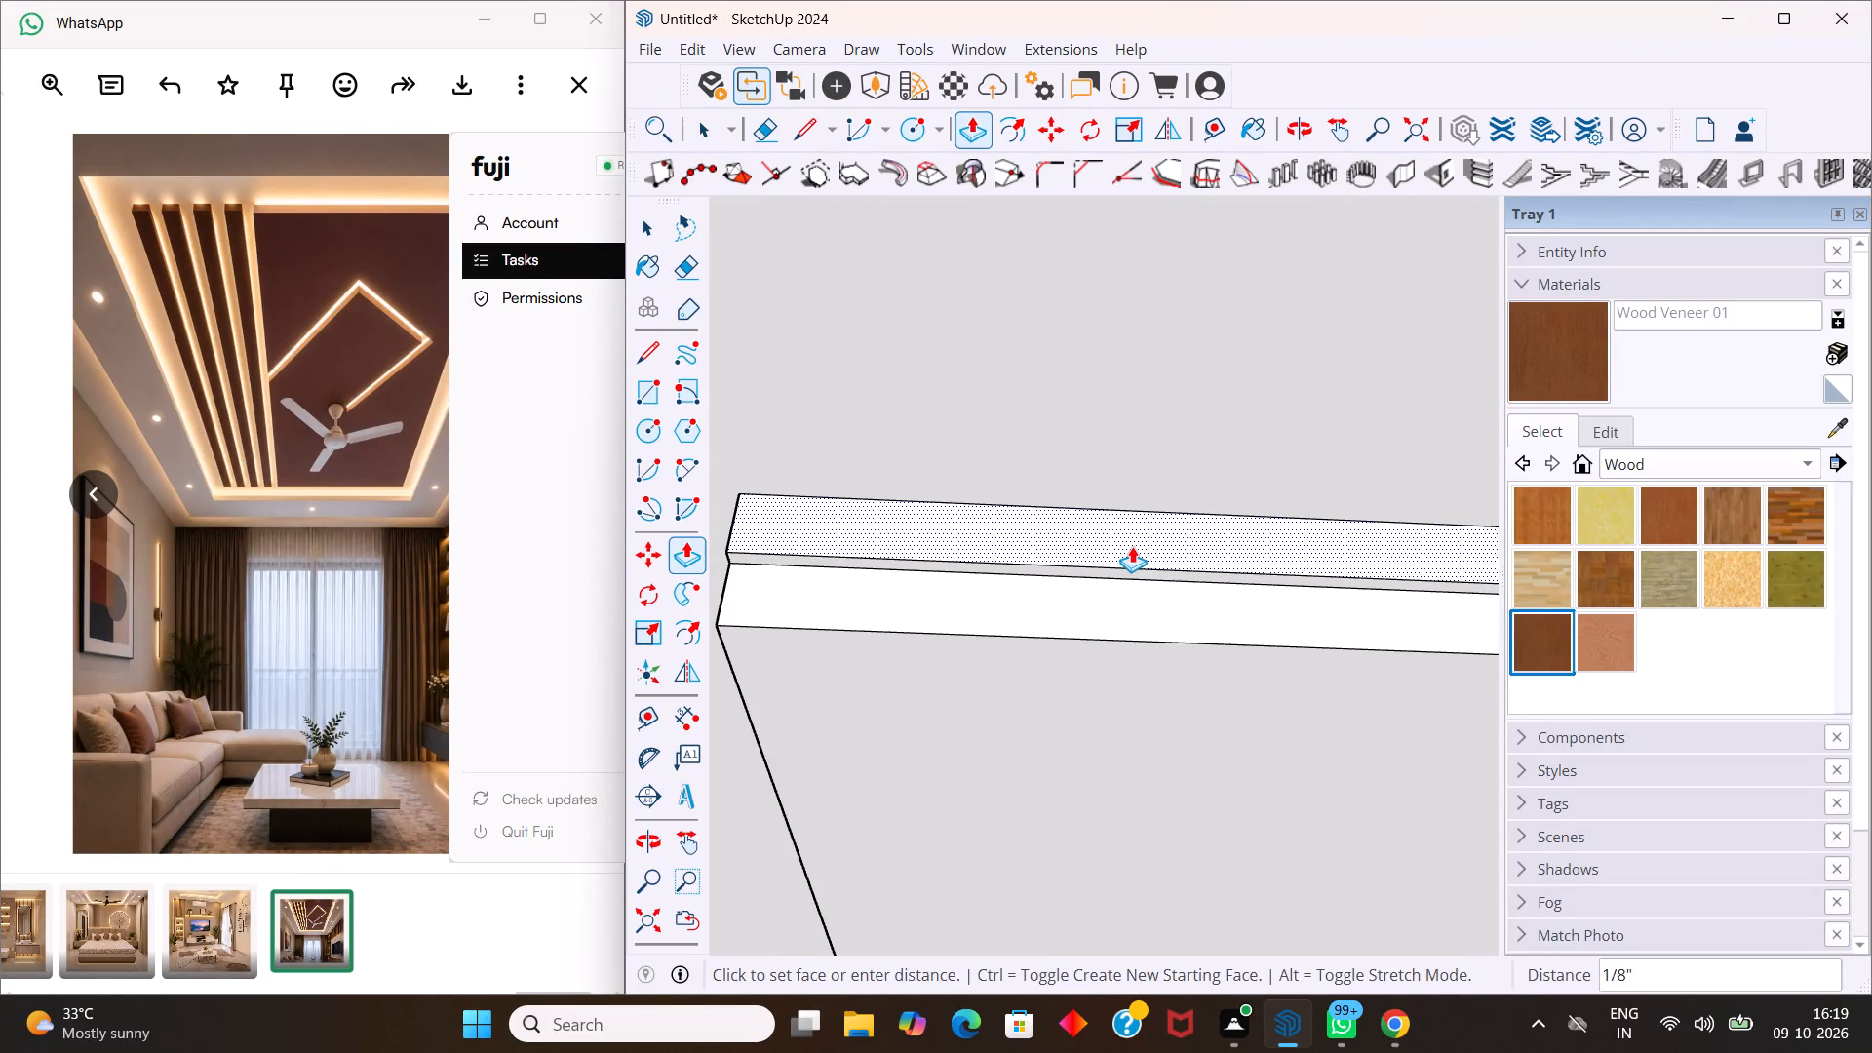
left_click_drag(1132, 546, 1138, 572)
type("0.1")
left_click_drag(1138, 572, 1138, 573)
key("Return")
Repeat the same push/pull distance on the upper band of the wide panel's adjoining long side.
scroll(853, 528, "down", 10)
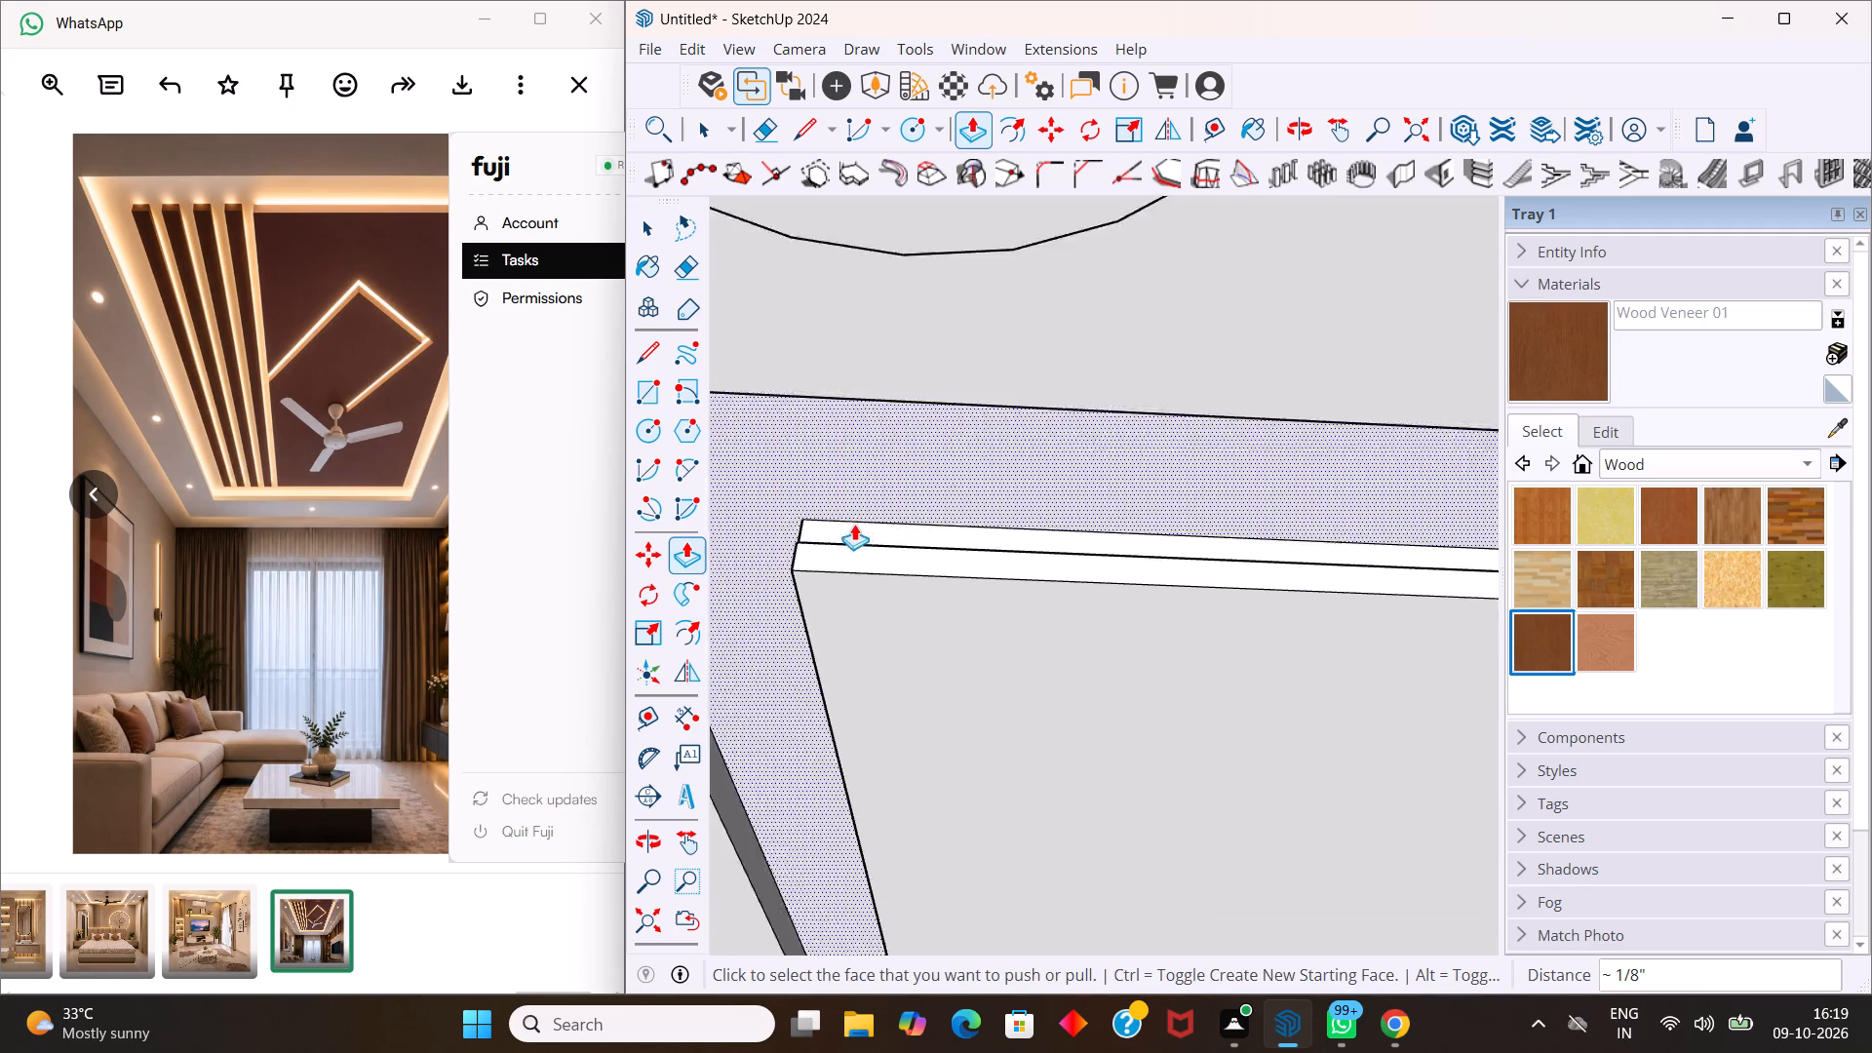
scroll(854, 524, "down", 10)
middle_click_drag(1406, 586, 1265, 571)
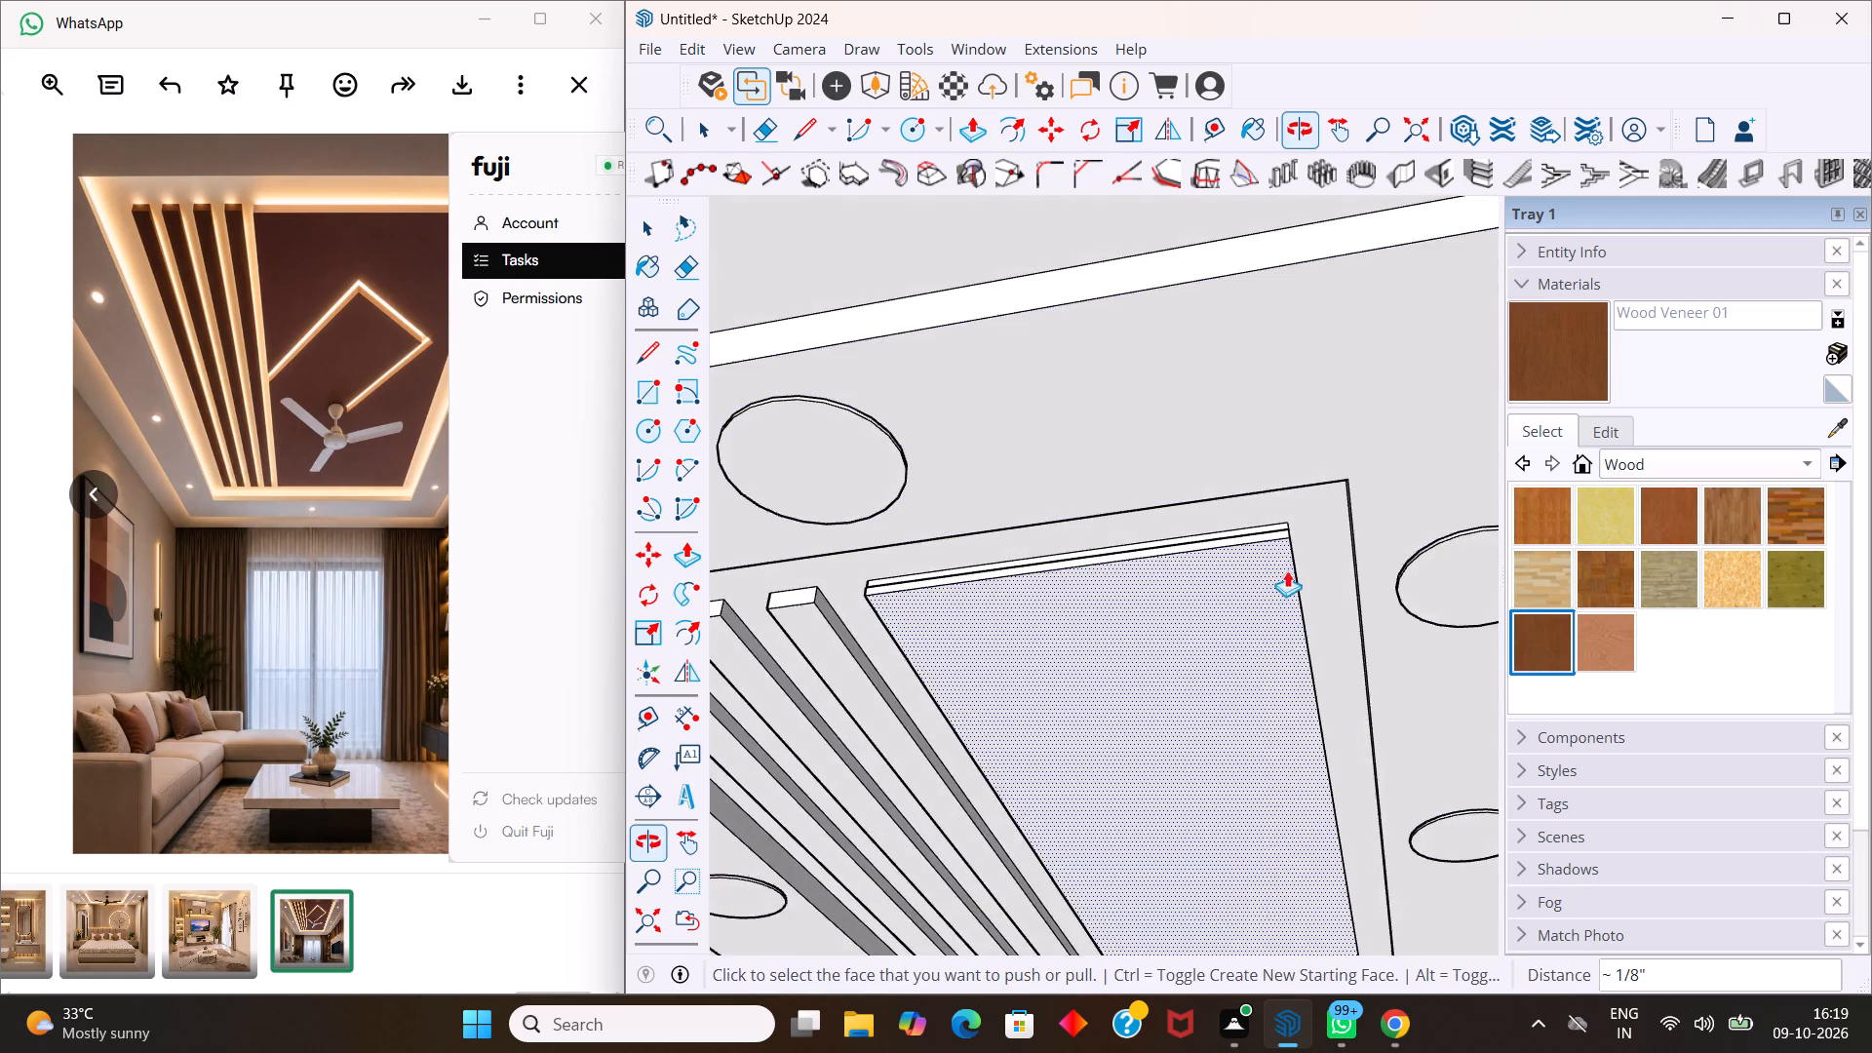
scroll(1289, 551, "up", 10)
middle_click_drag(1306, 526, 1122, 617)
scroll(1268, 525, "up", 3)
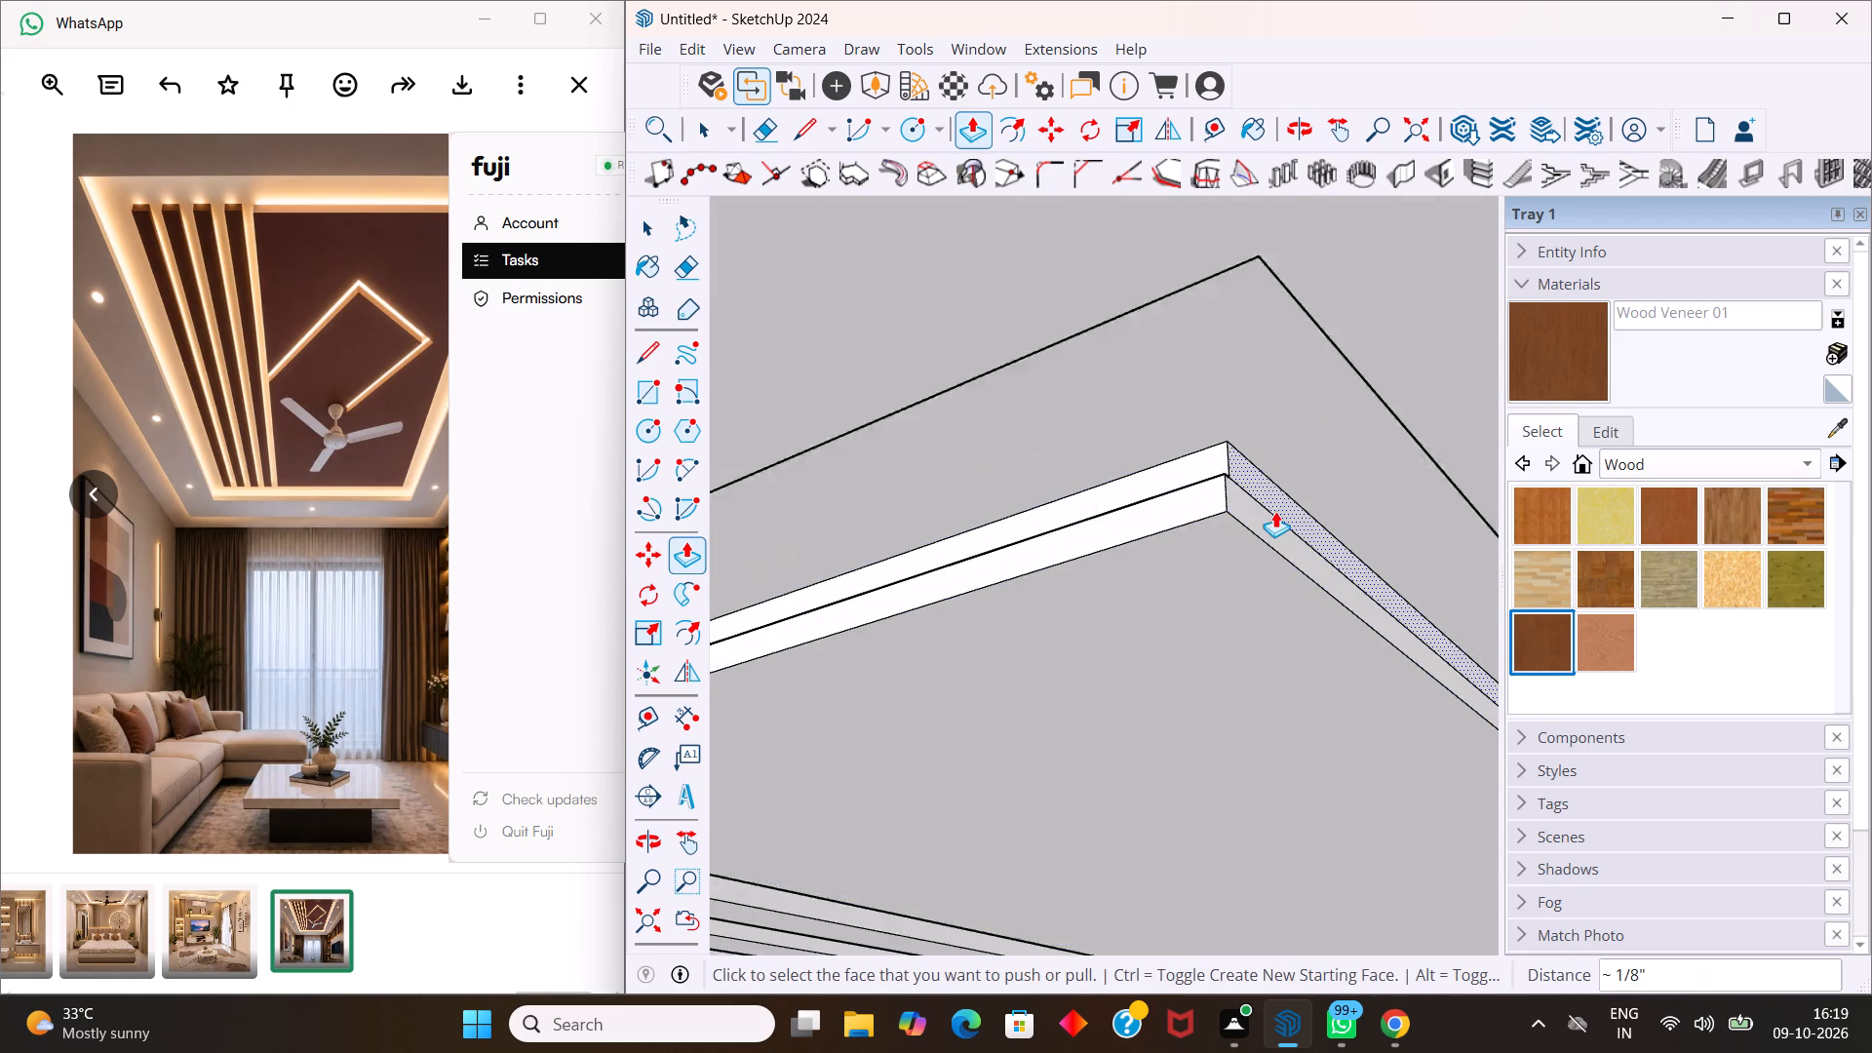
scroll(1275, 511, "up", 2)
double_click(1265, 485)
scroll(1237, 494, "down", 12)
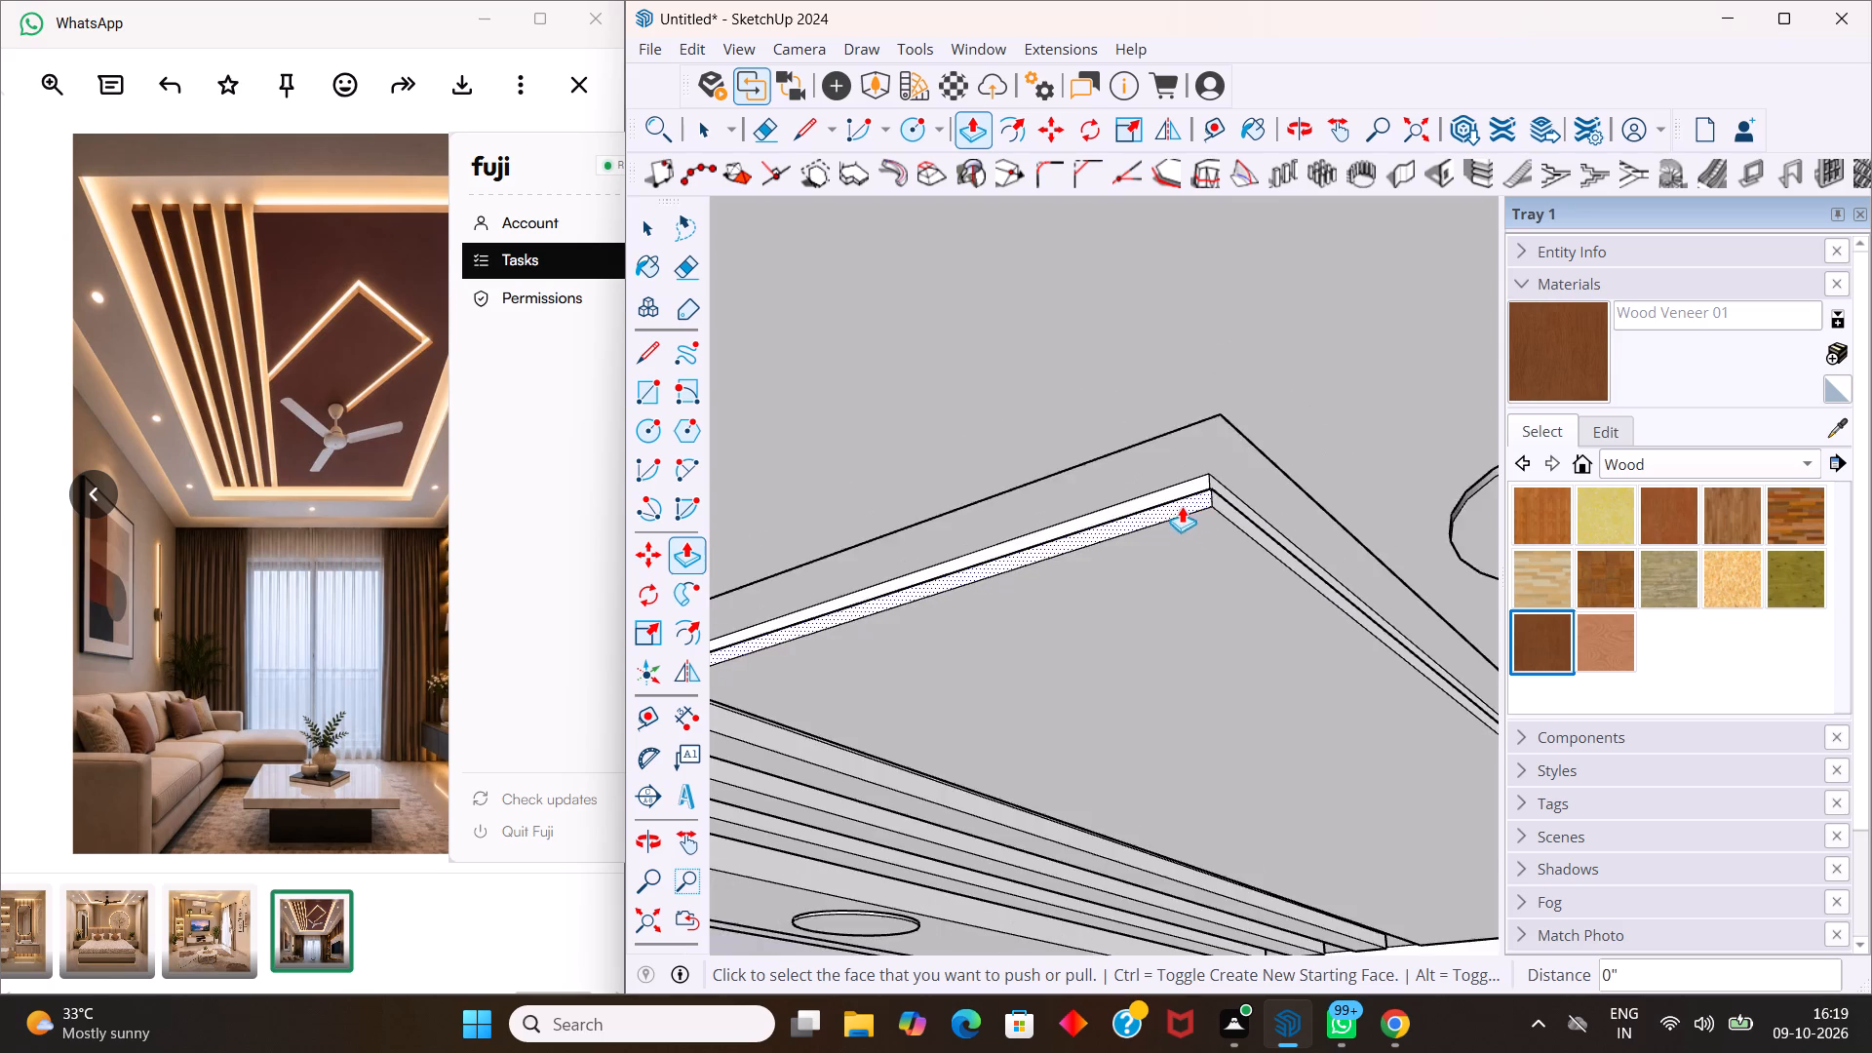
Repeat the same push/pull distance on the upper band of the wide panel's remaining short side.
scroll(1182, 506, "down", 9)
middle_click_drag(1285, 821, 1249, 568)
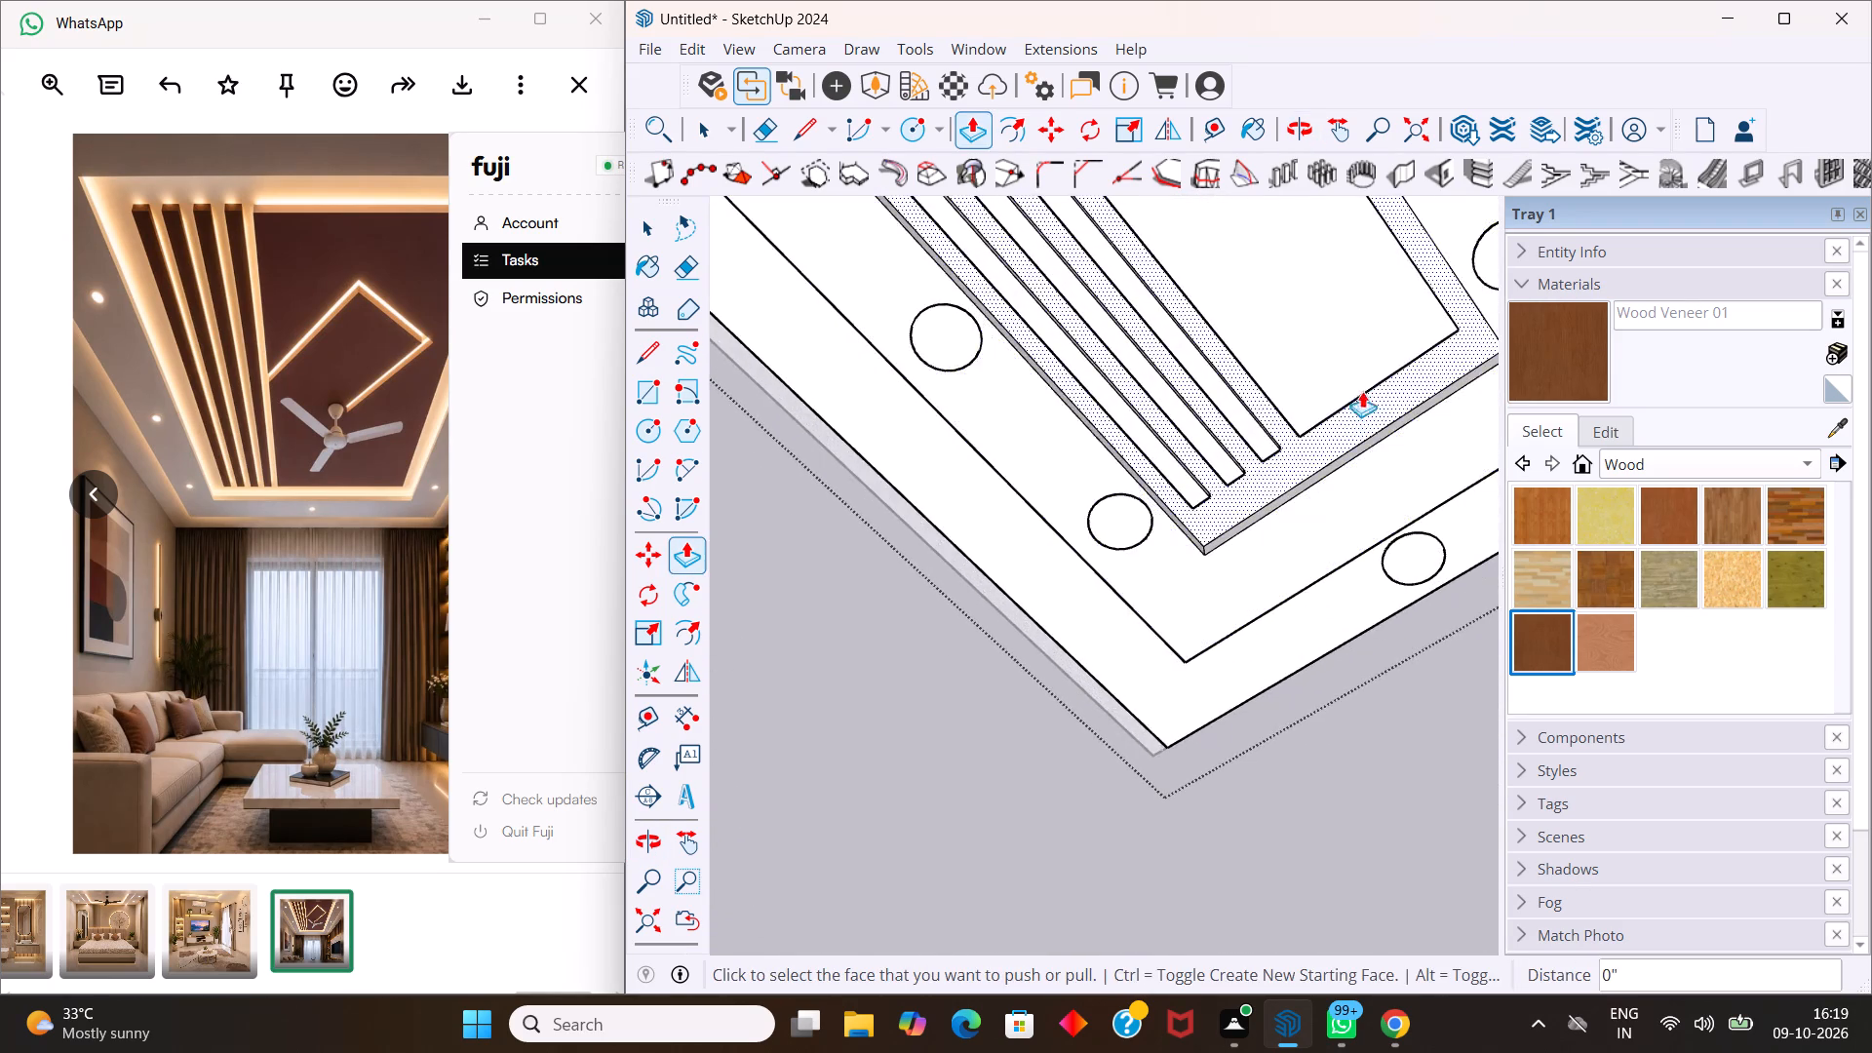
scroll(1362, 392, "up", 3)
middle_click_drag(1355, 358, 719, 363)
scroll(1349, 356, "up", 1)
scroll(1055, 511, "down", 5)
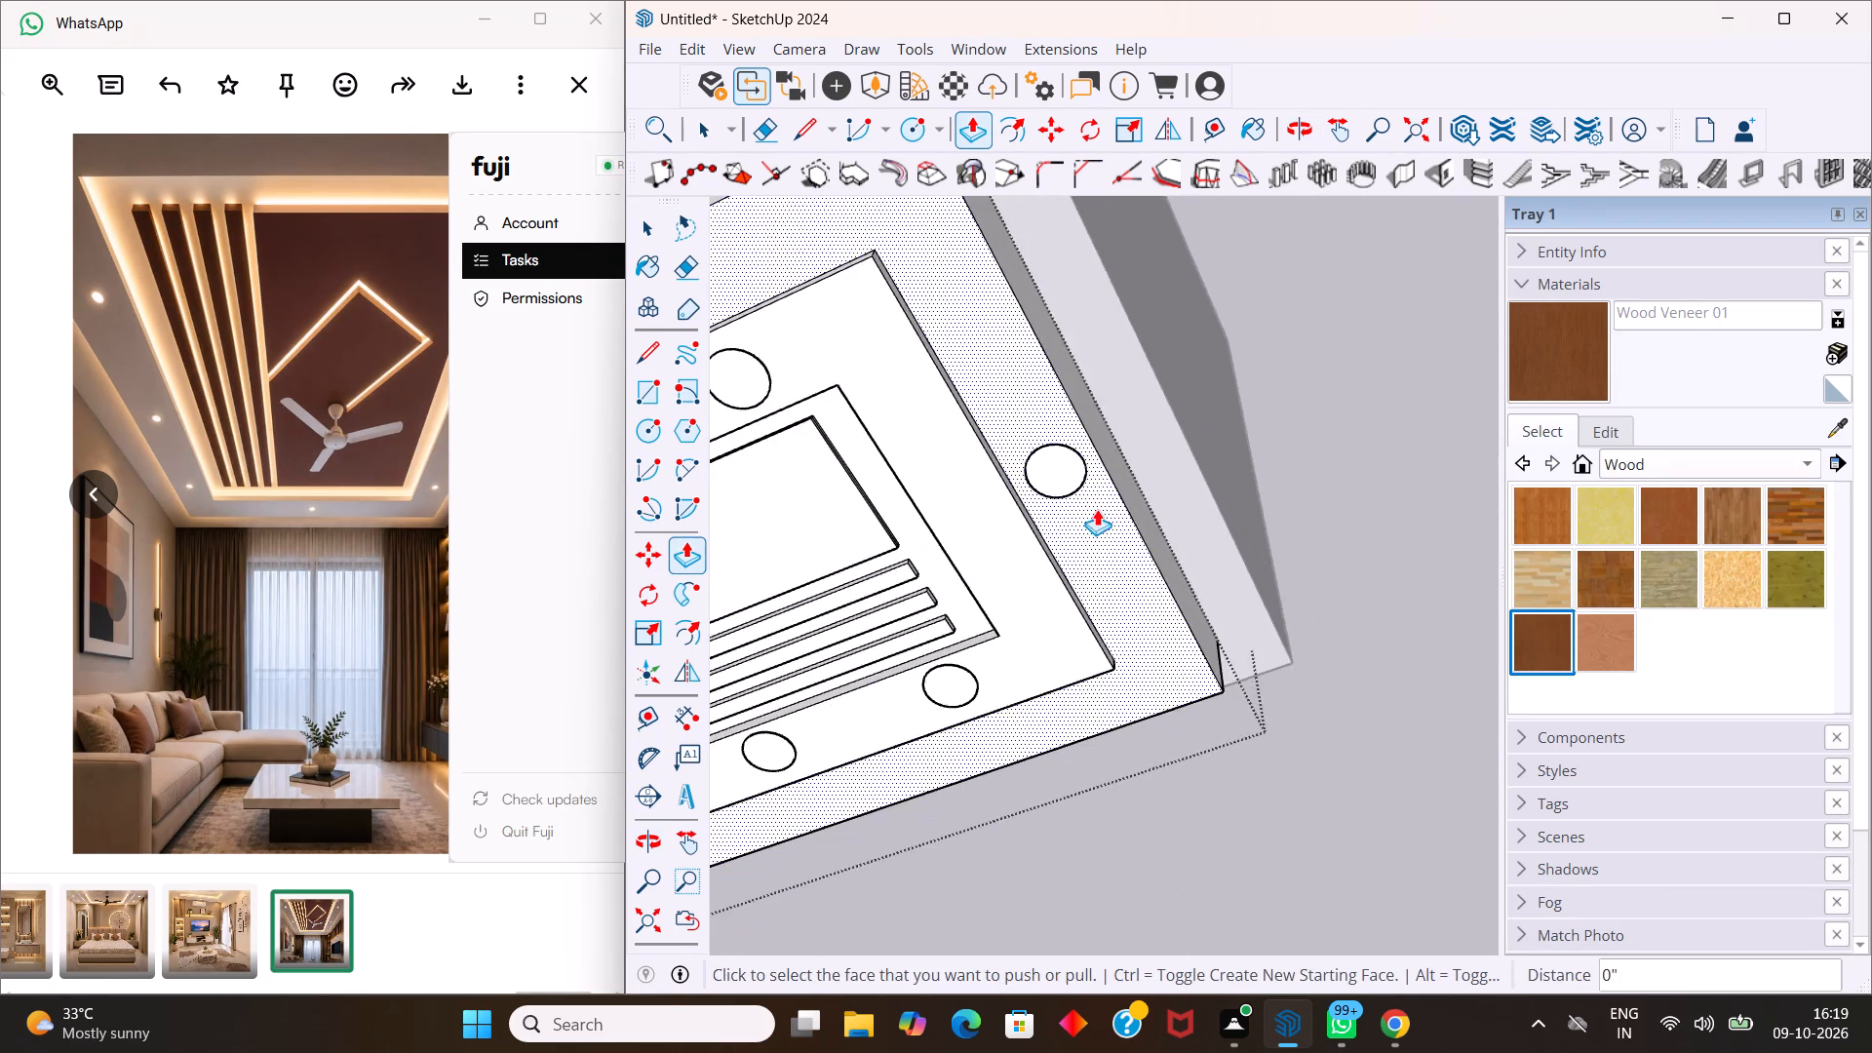
scroll(1067, 507, "down", 5)
middle_click_drag(1014, 491, 840, 532)
scroll(838, 604, "up", 11)
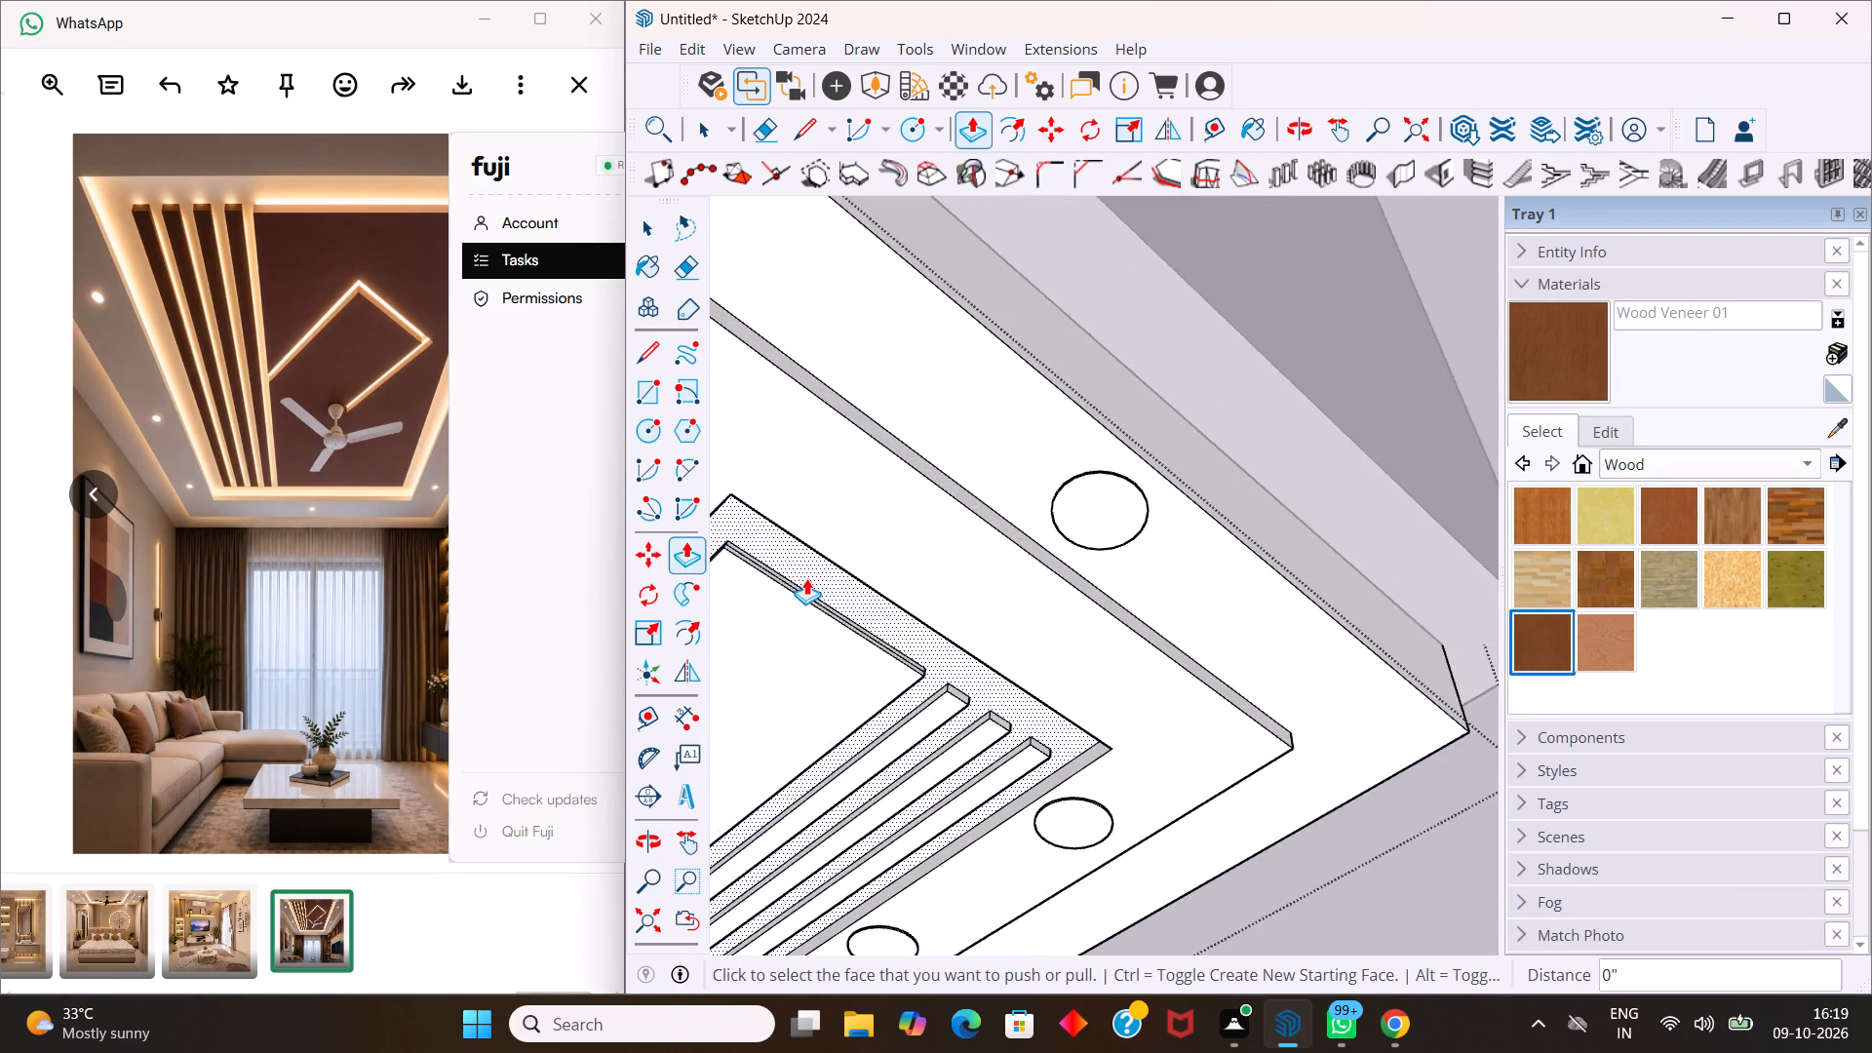
scroll(806, 578, "up", 16)
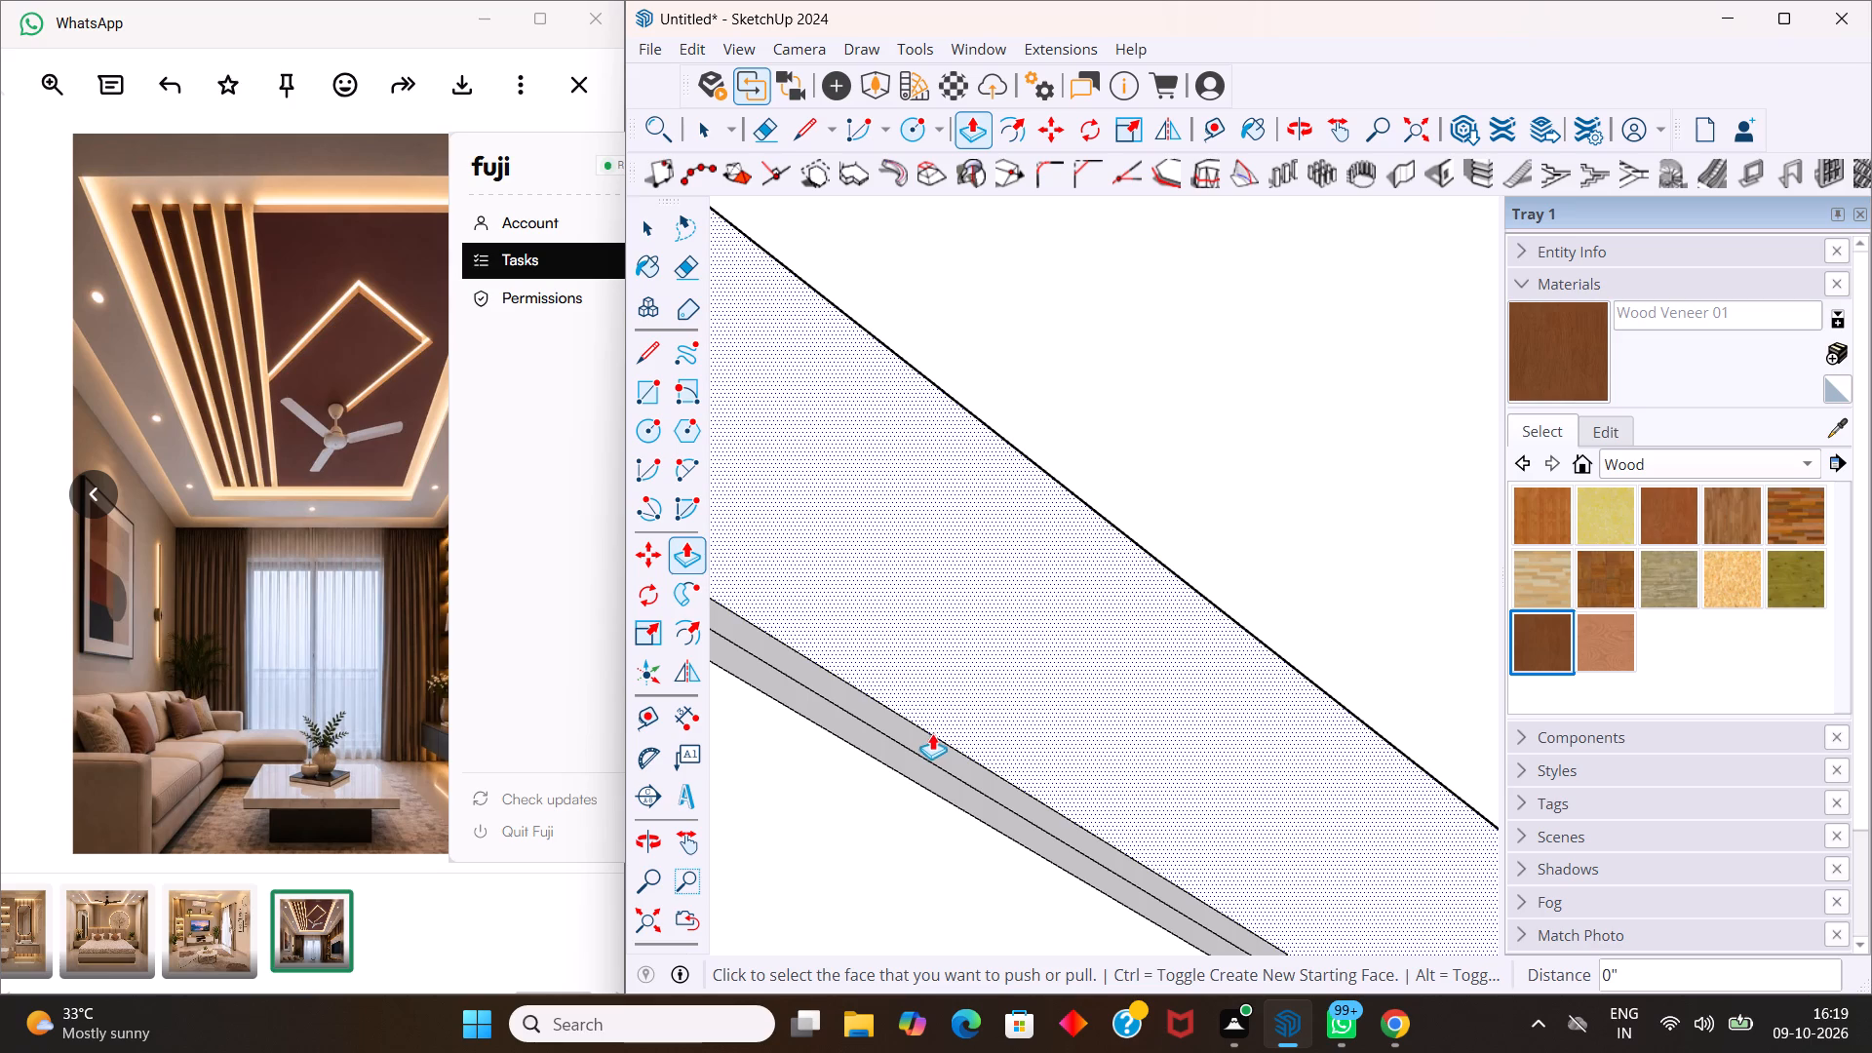
double_click(929, 737)
Push/Pull the upper band of the wide panel's remaining long side, facing the parallel strips, by 0.1".
scroll(936, 721, "down", 8)
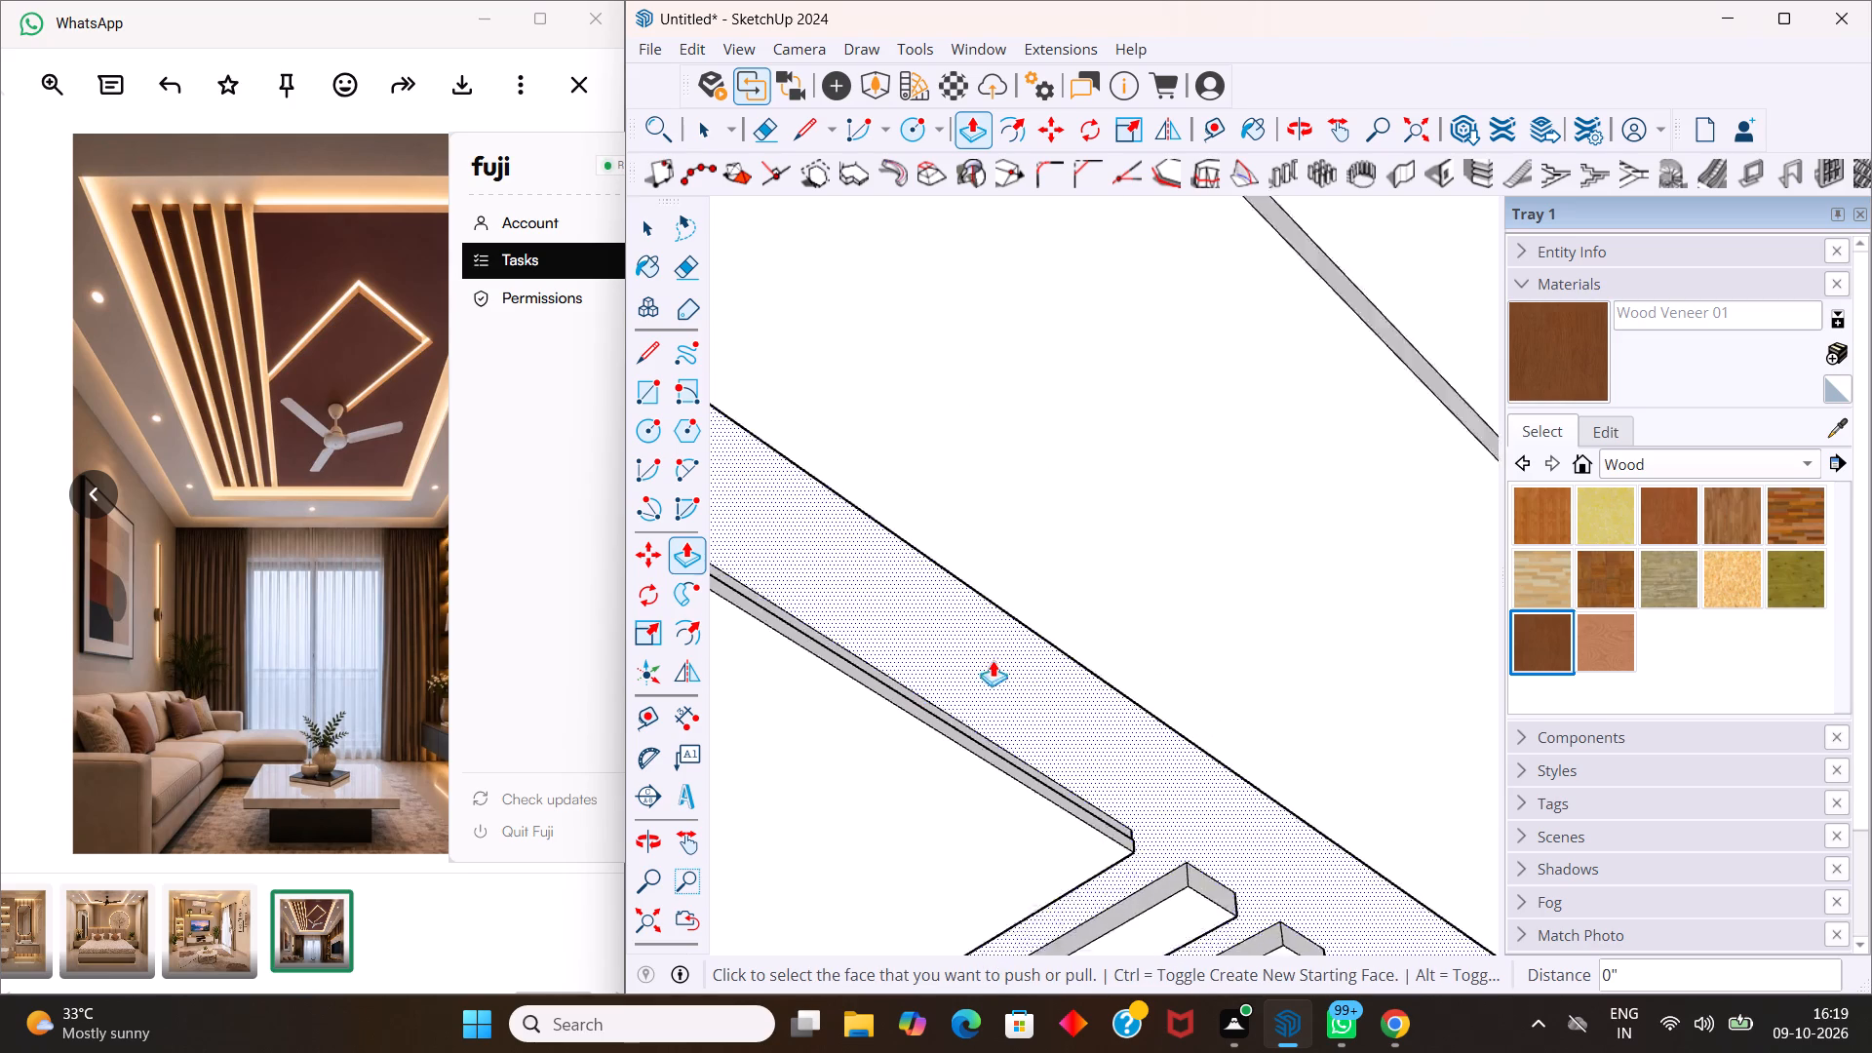
scroll(993, 660, "down", 17)
middle_click_drag(1111, 734, 836, 531)
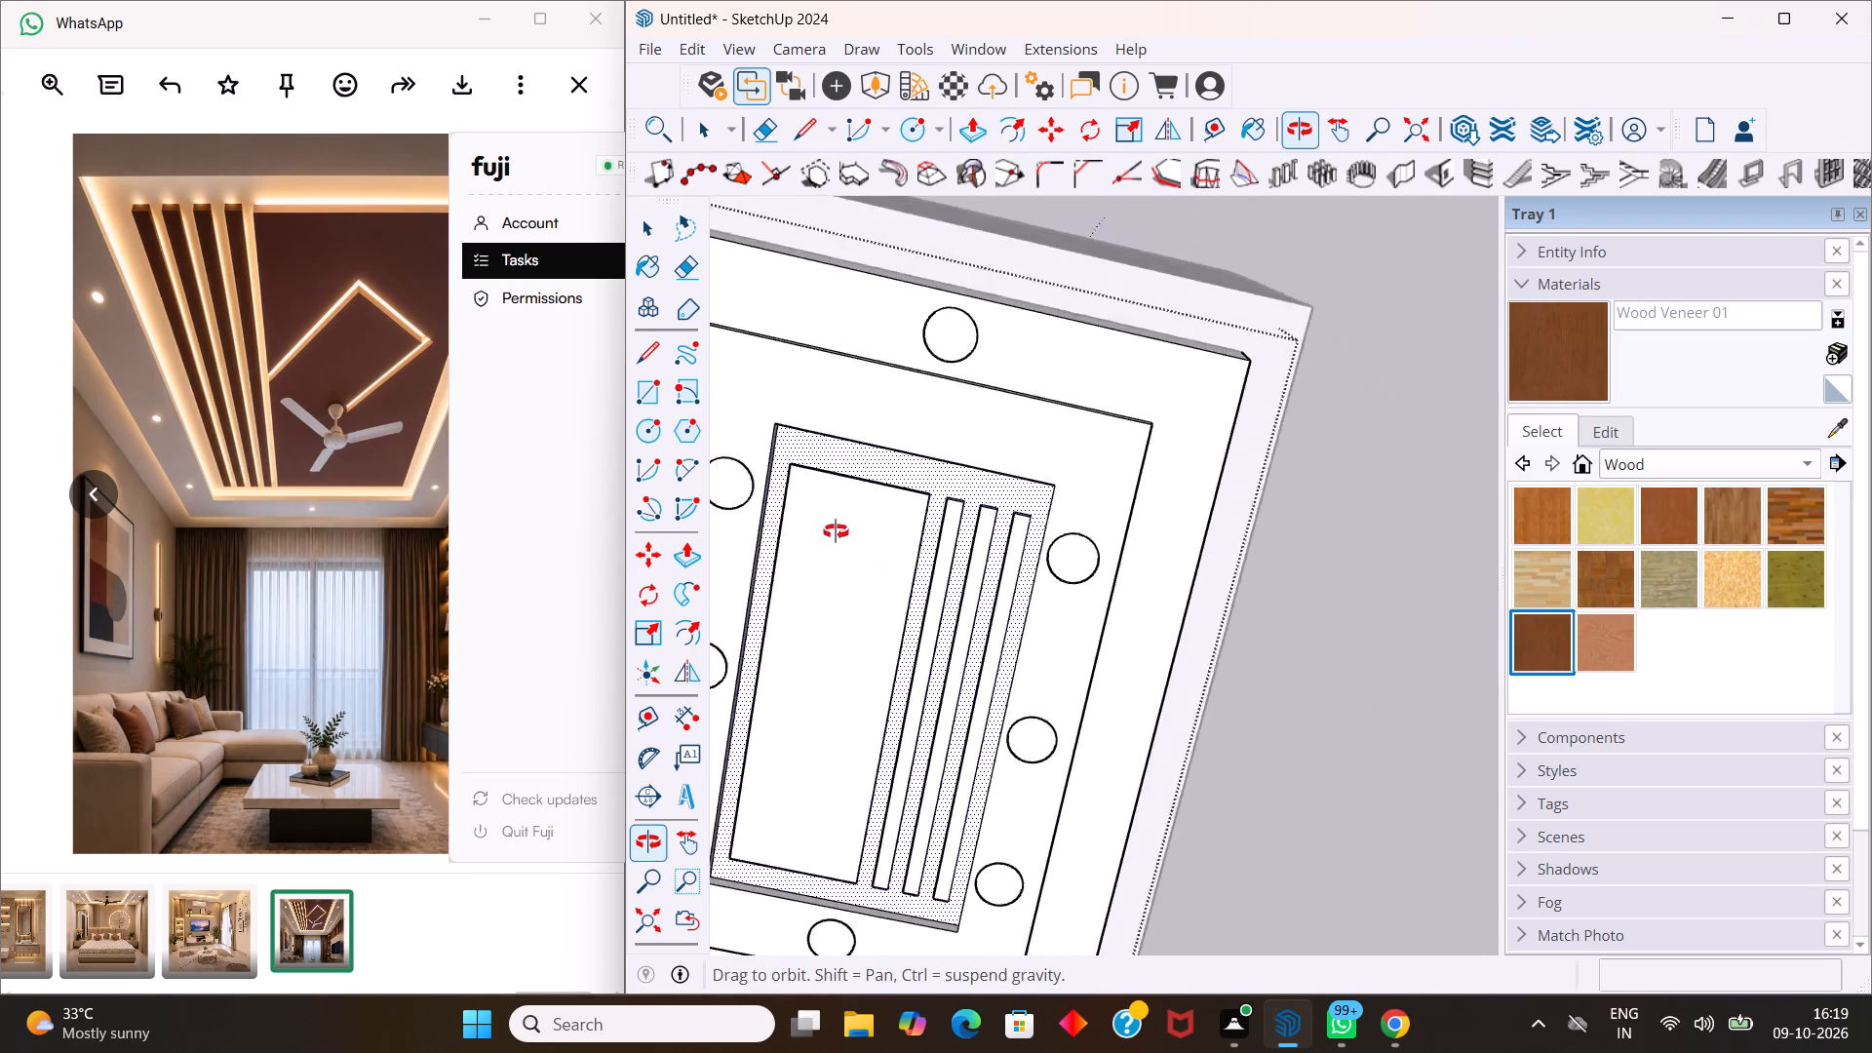
middle_click_drag(836, 531, 812, 536)
scroll(905, 588, "up", 9)
middle_click_drag(929, 591, 734, 709)
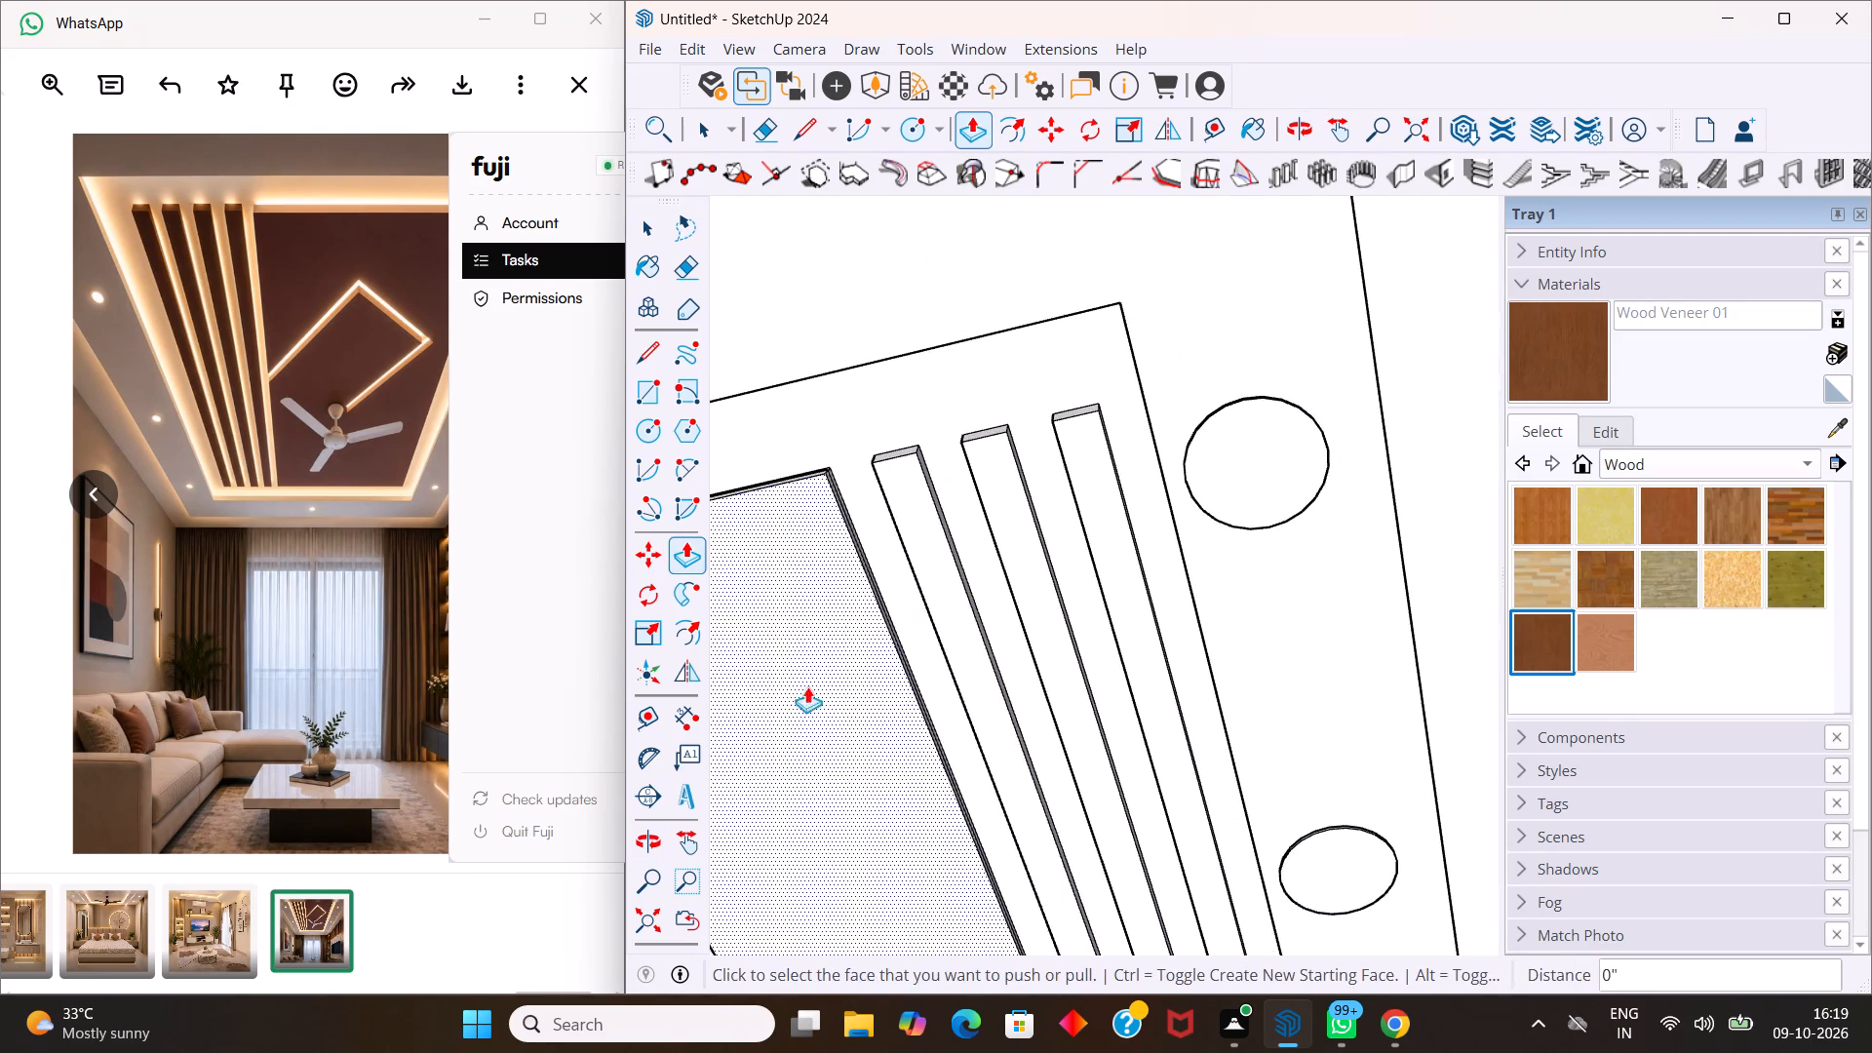
scroll(843, 637, "up", 3)
middle_click_drag(857, 604, 705, 769)
scroll(810, 630, "up", 5)
middle_click_drag(823, 566, 766, 748)
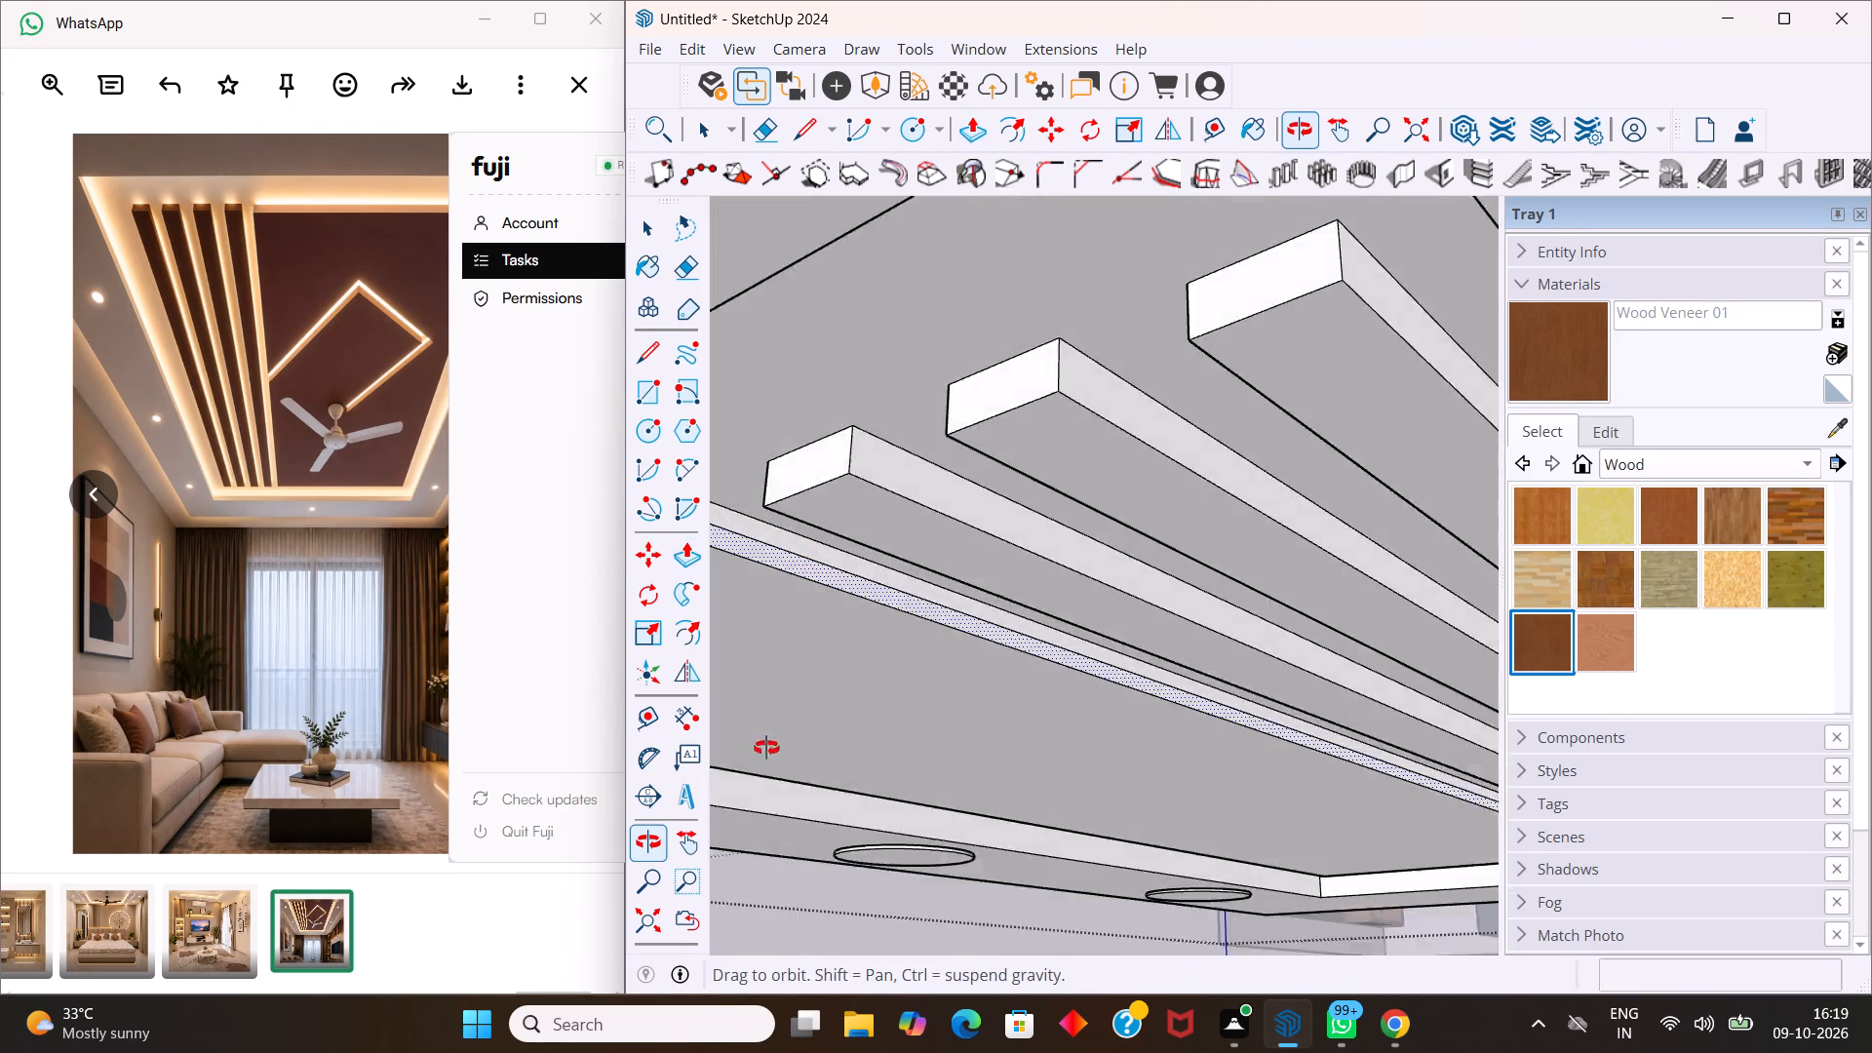
middle_click_drag(766, 748, 782, 759)
scroll(764, 768, "up", 1)
scroll(836, 581, "up", 4)
double_click(872, 472)
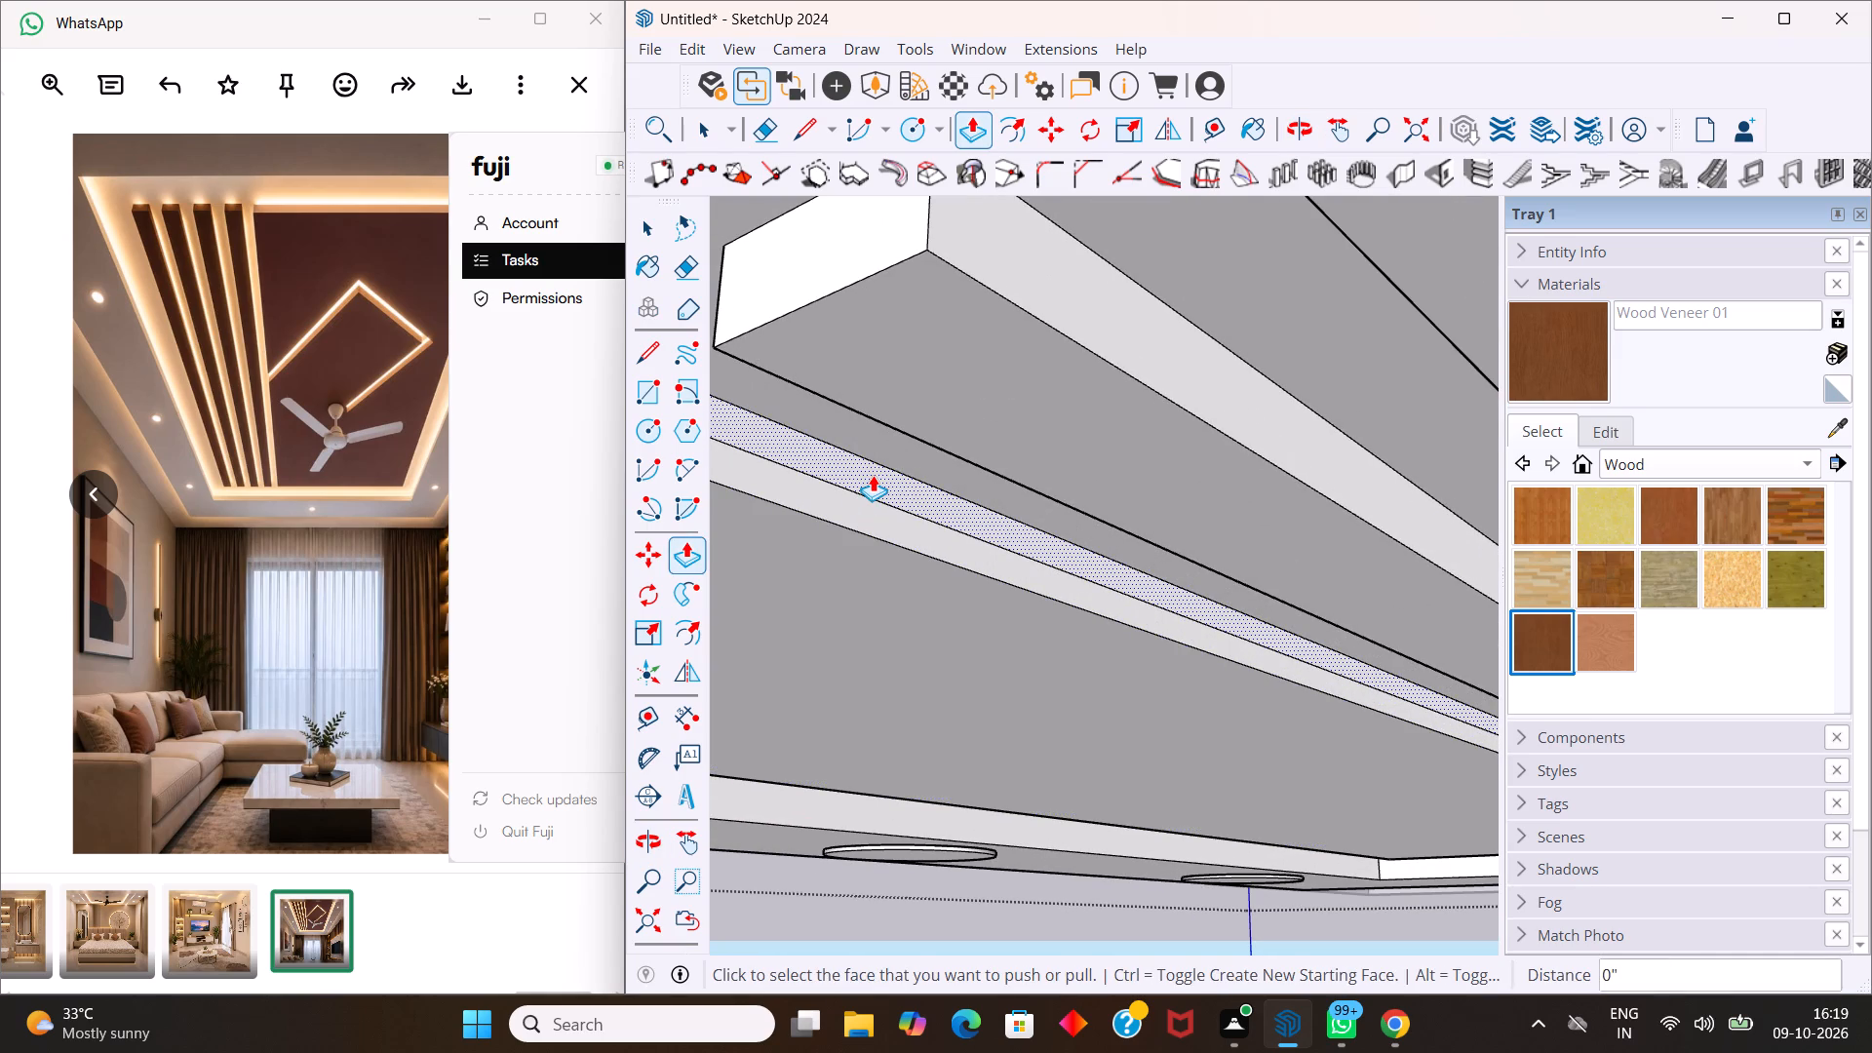
key("ctrl+z")
left_click_drag(875, 470, 866, 480)
type("0.")
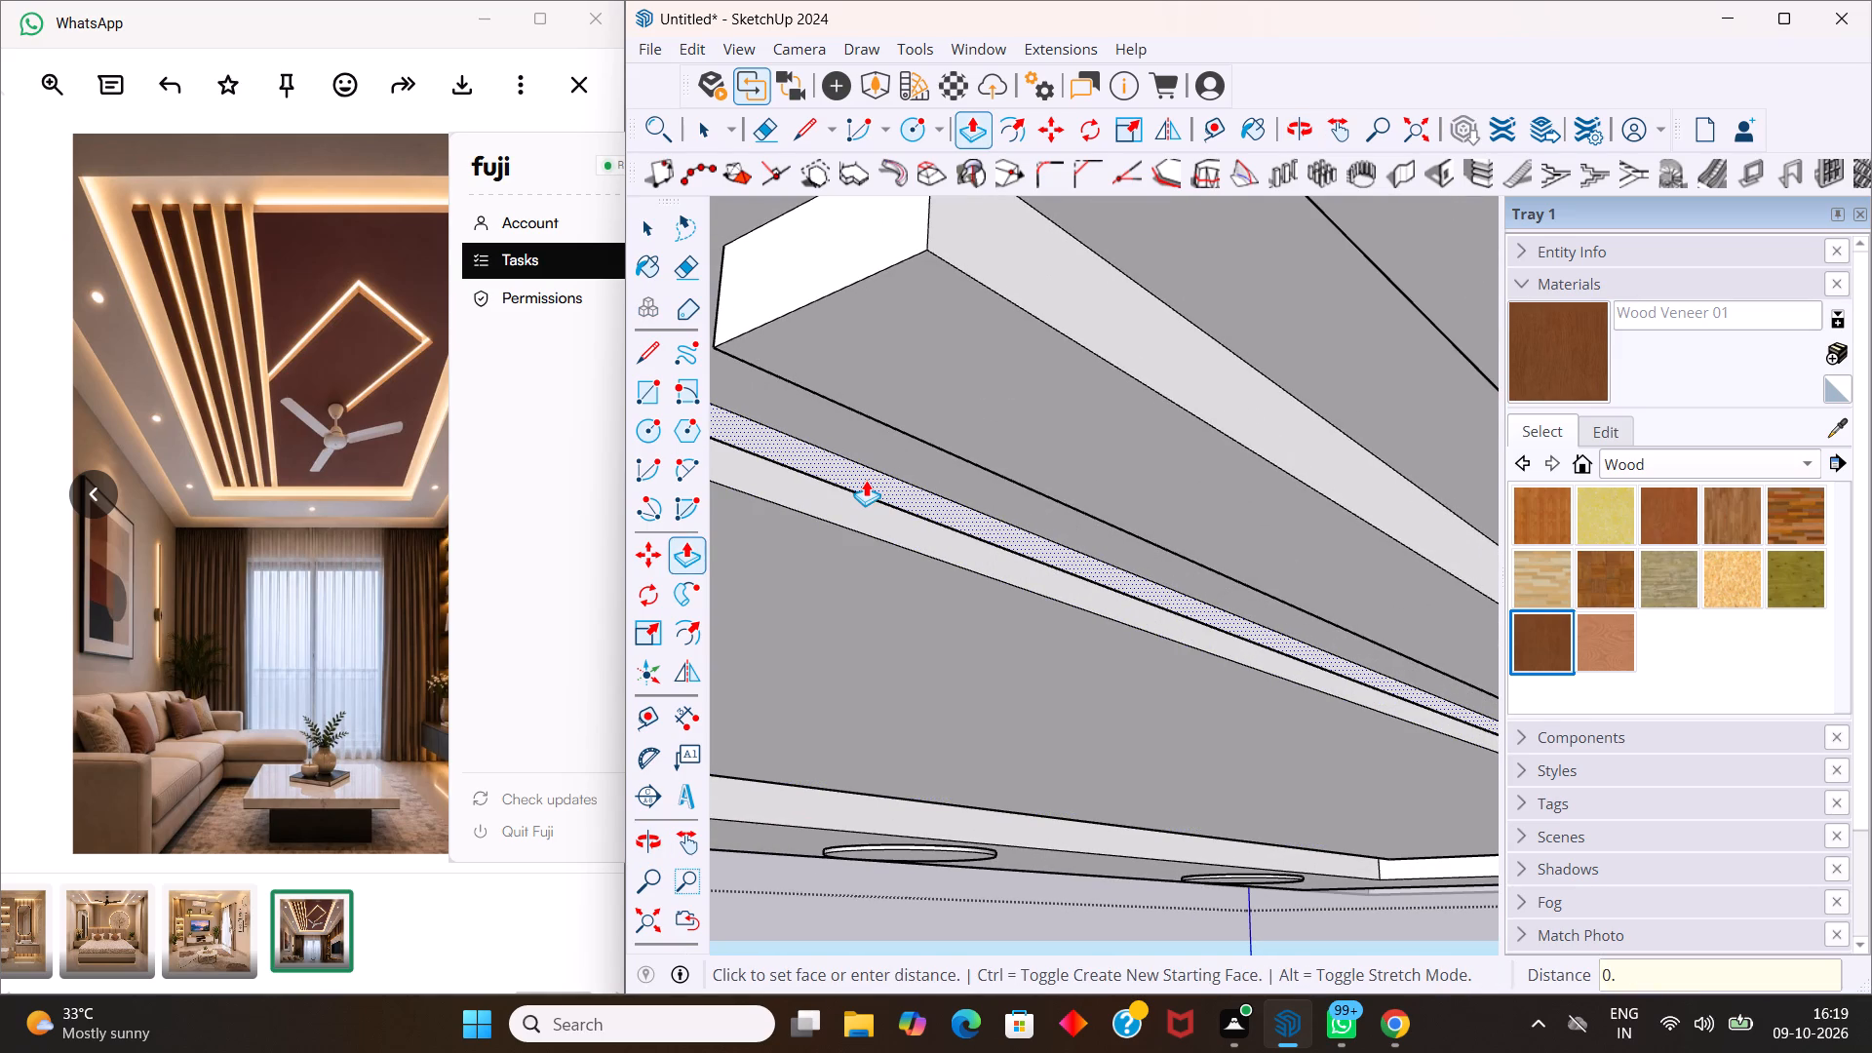
left_click_drag(866, 480, 866, 486)
key("1")
key("Return")
key("space")
Push/Pull the face of the strip nearest the wide panel by 0.5" with a new starting face.
scroll(849, 495, "down", 6)
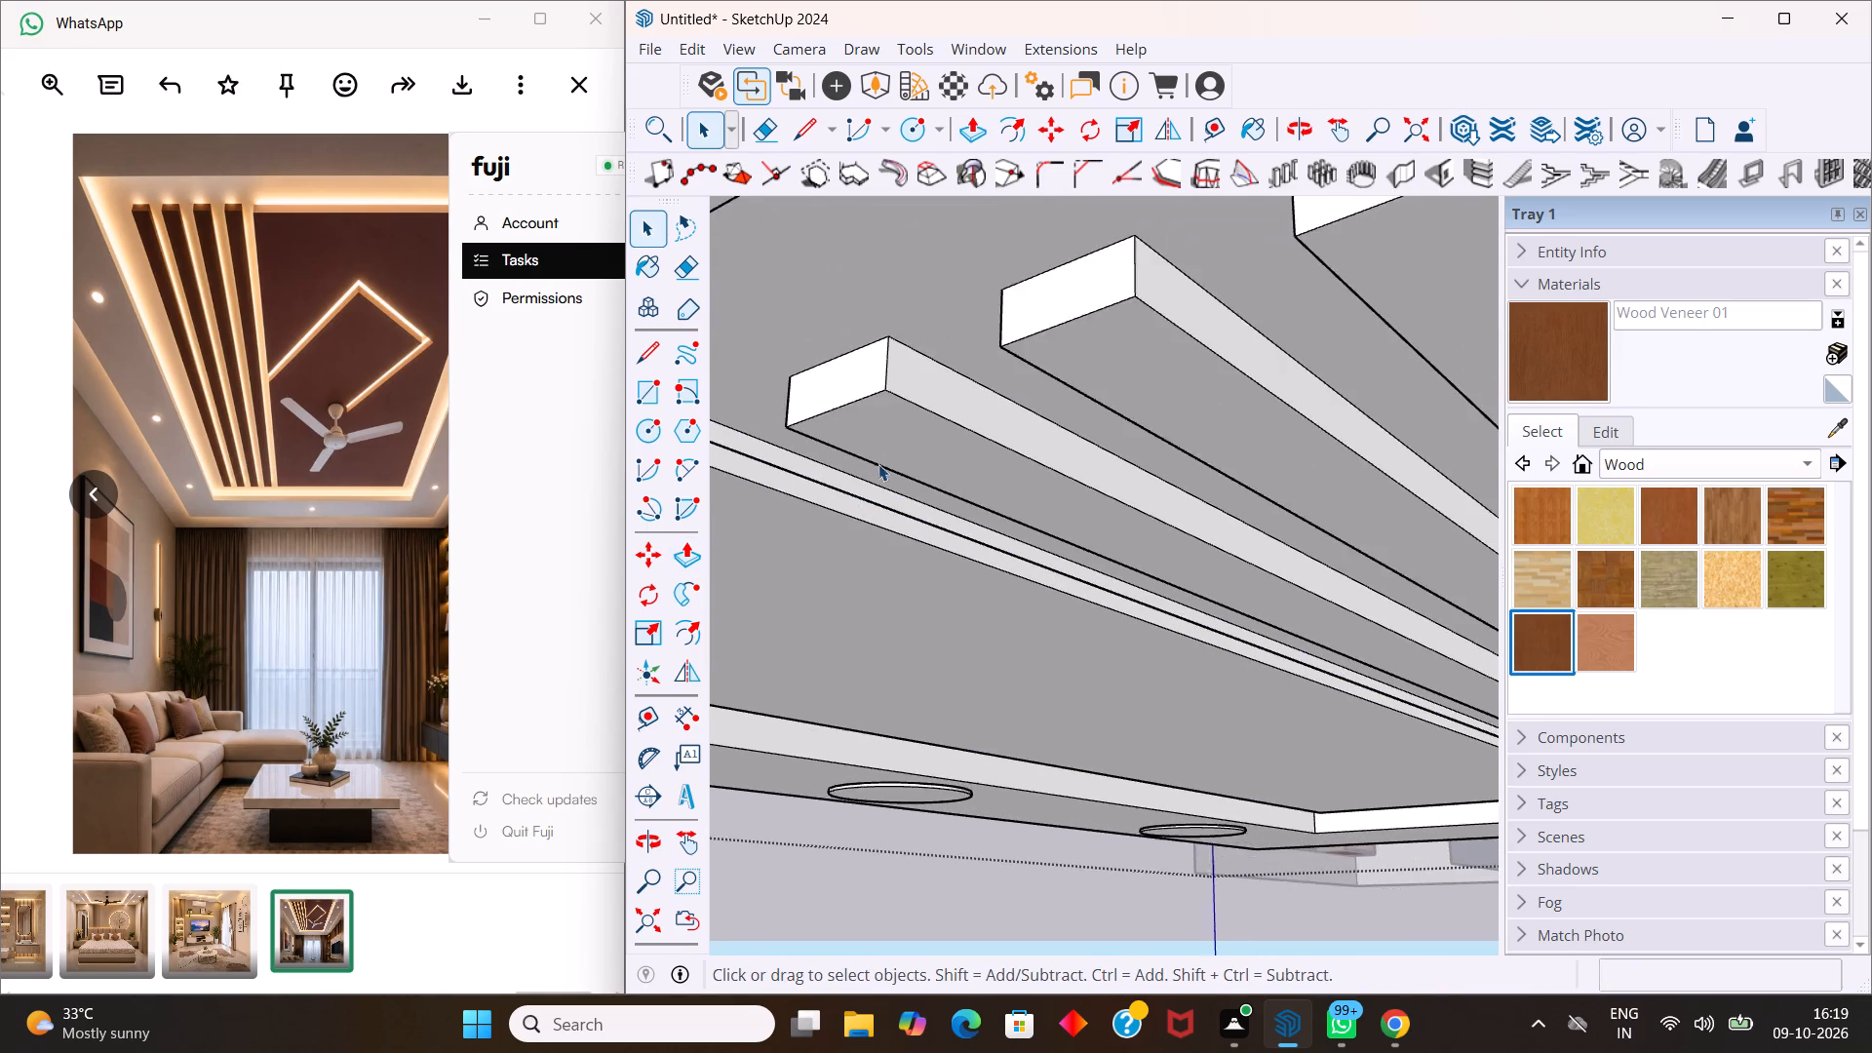
scroll(878, 464, "down", 5)
middle_click_drag(901, 486, 1097, 591)
scroll(1085, 514, "up", 3)
middle_click_drag(1093, 483, 1149, 463)
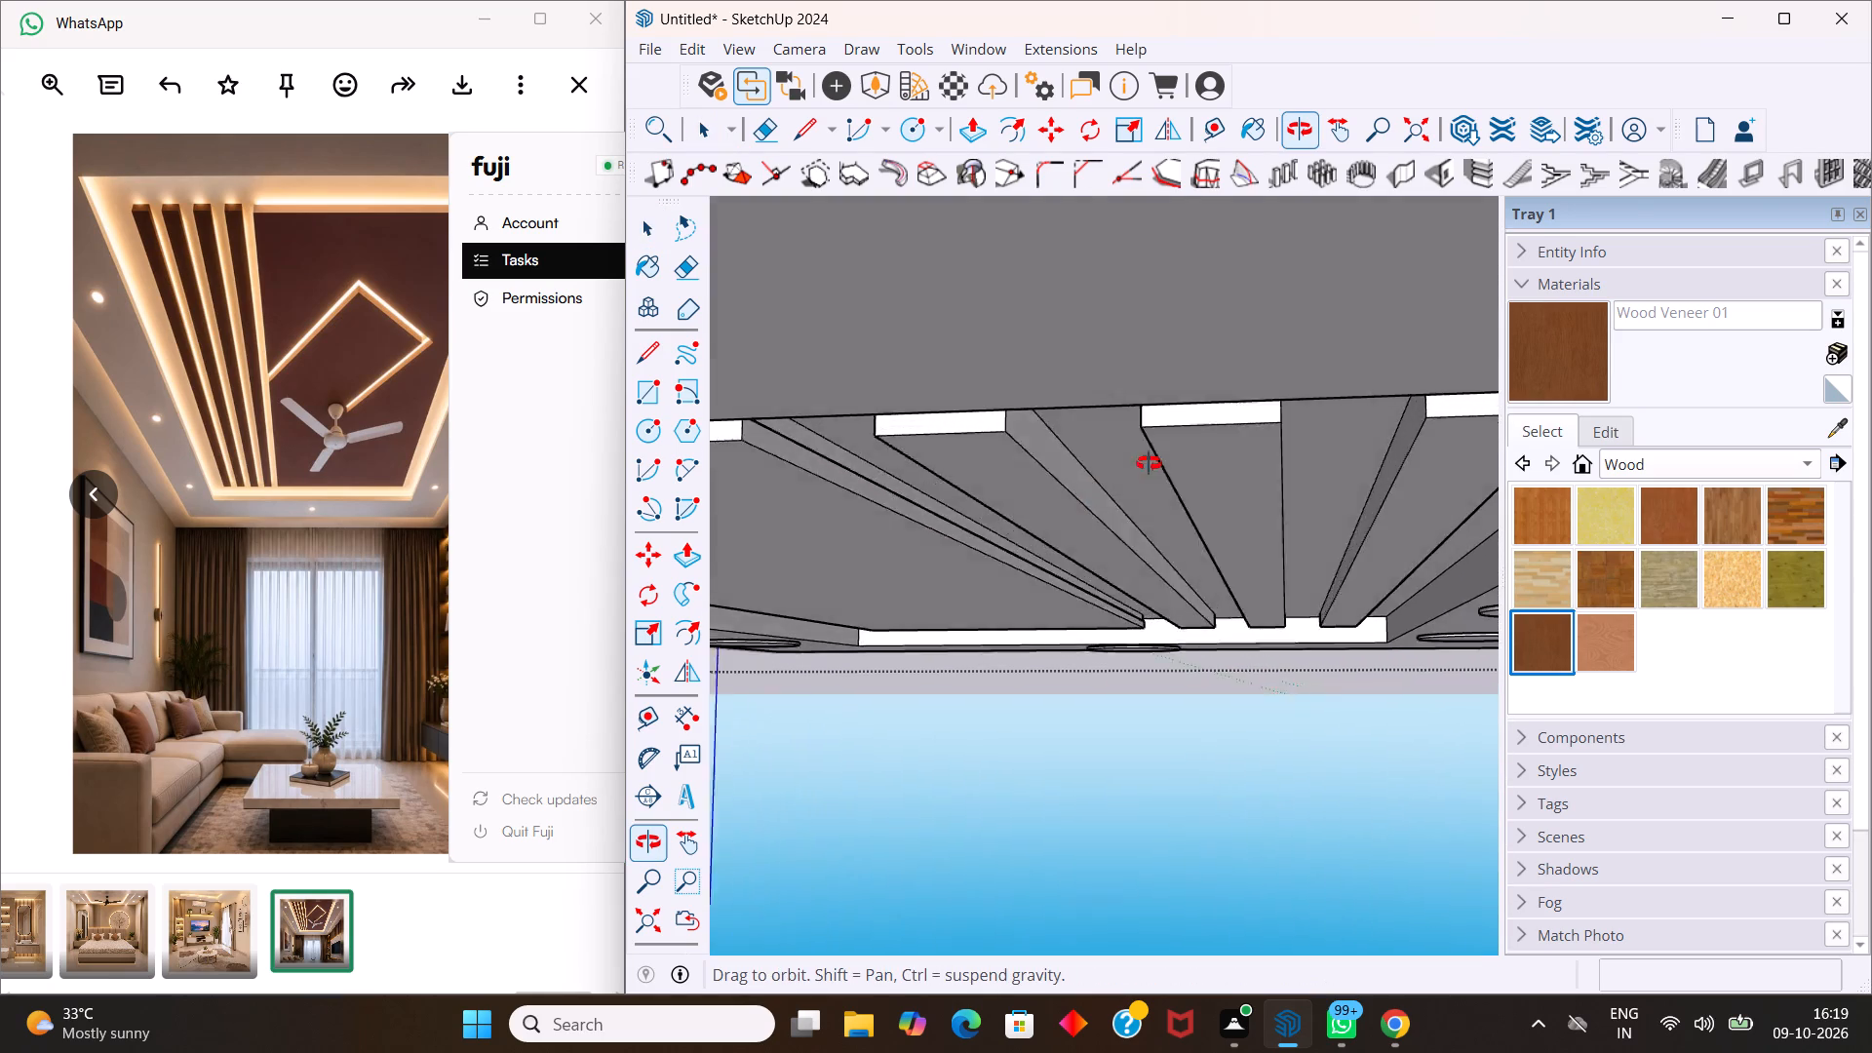
middle_click_drag(1149, 463, 1253, 418)
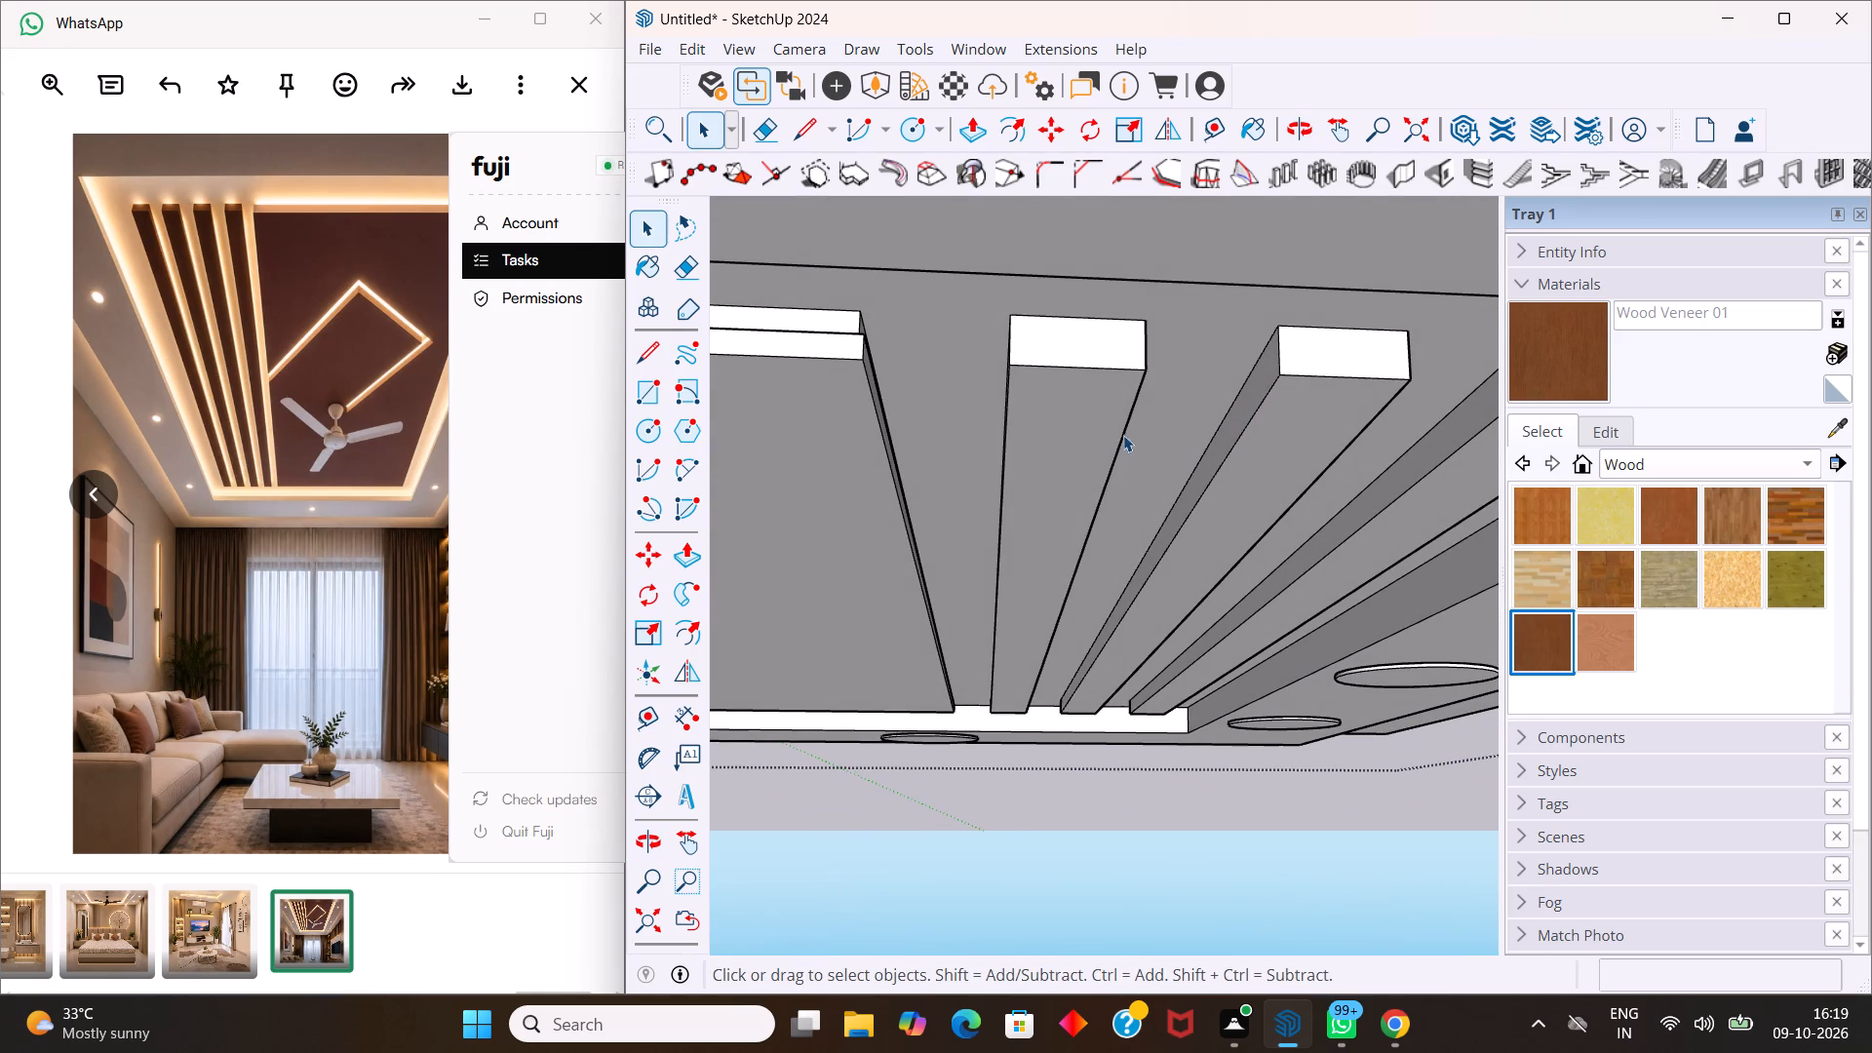
scroll(1107, 430, "down", 6)
middle_click_drag(1017, 446, 1091, 478)
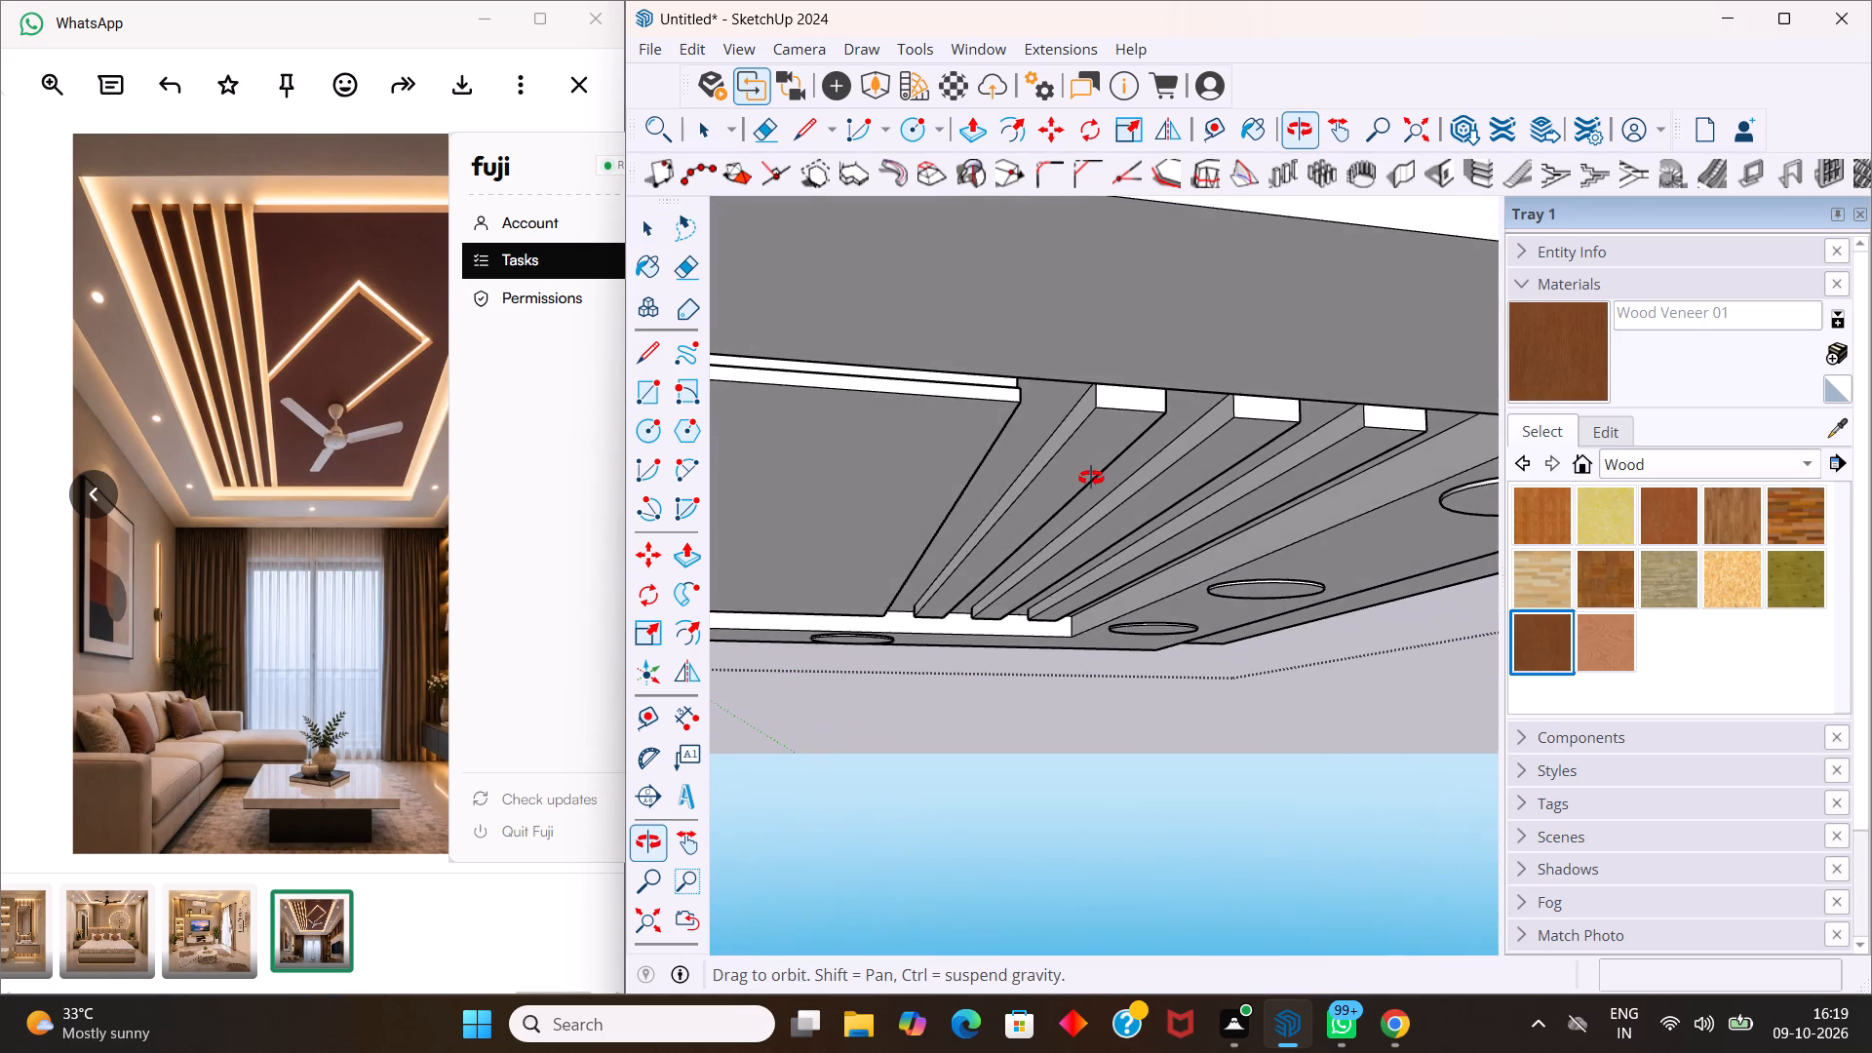
middle_click_drag(1091, 478, 1079, 445)
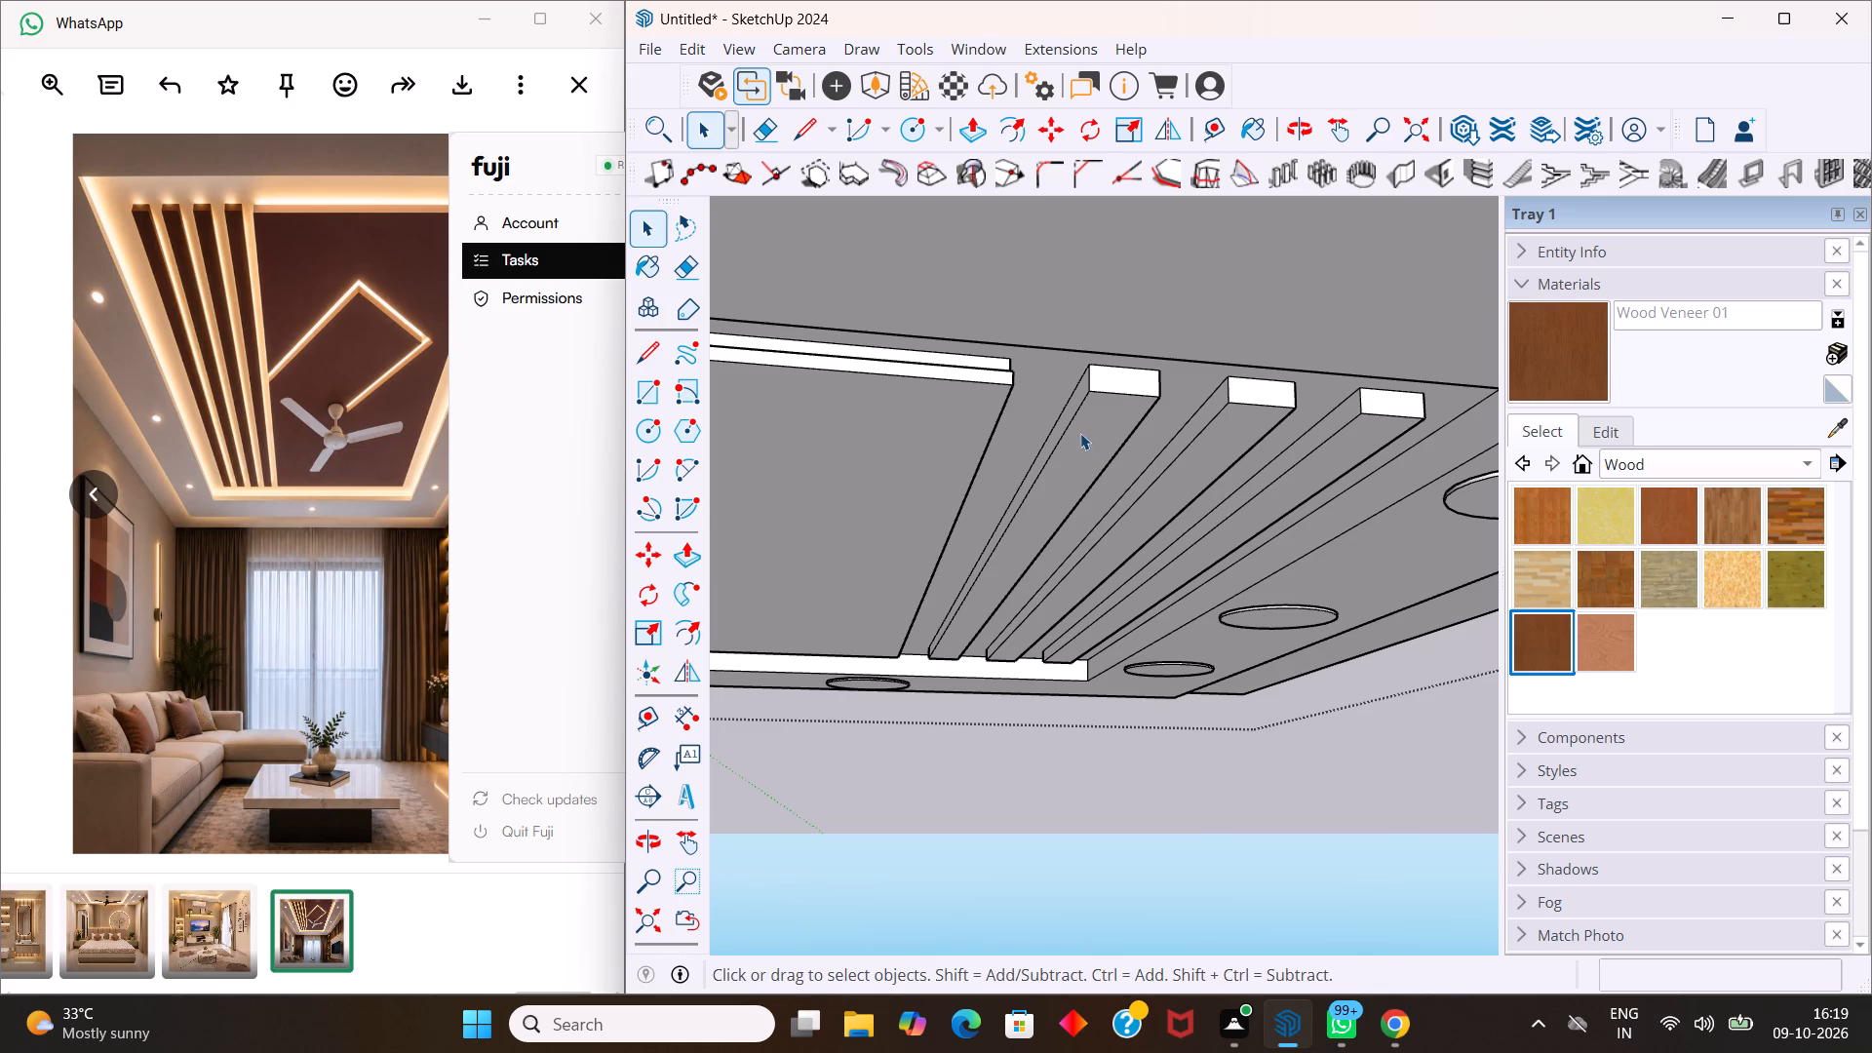
scroll(1104, 437, "up", 3)
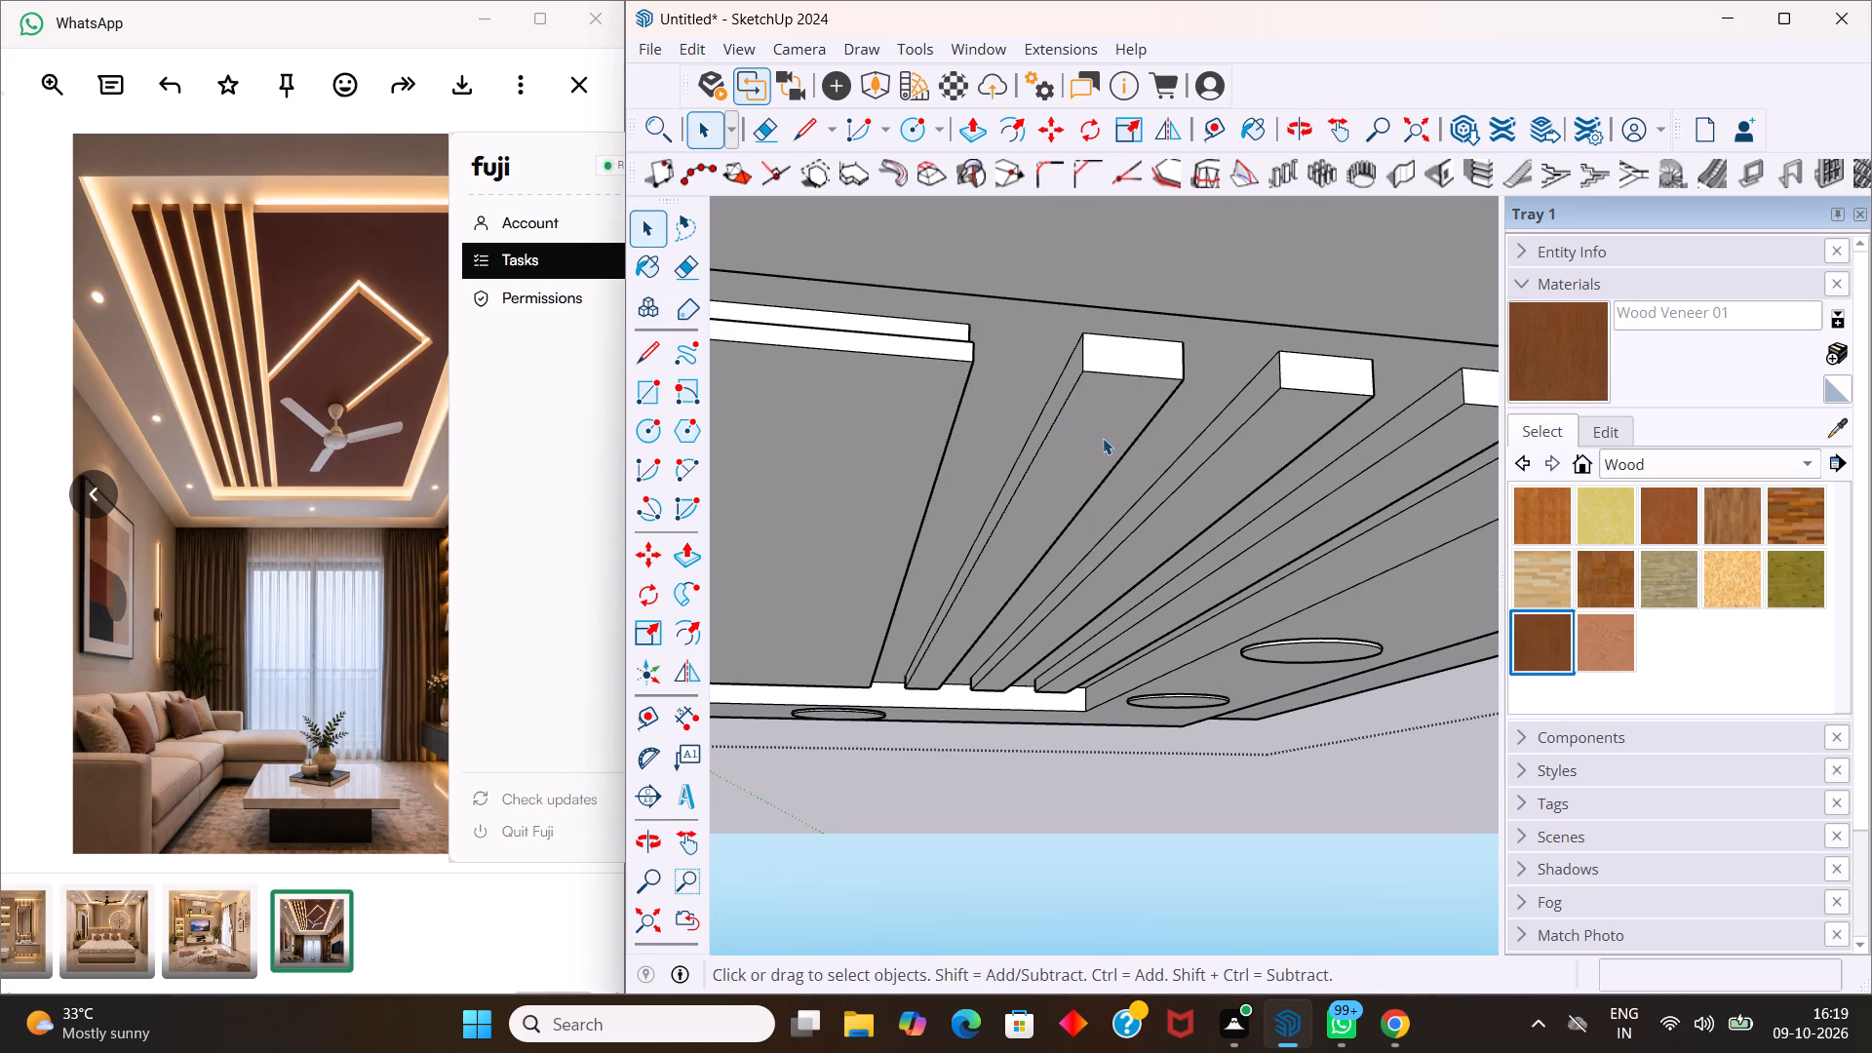
left_click(1102, 438)
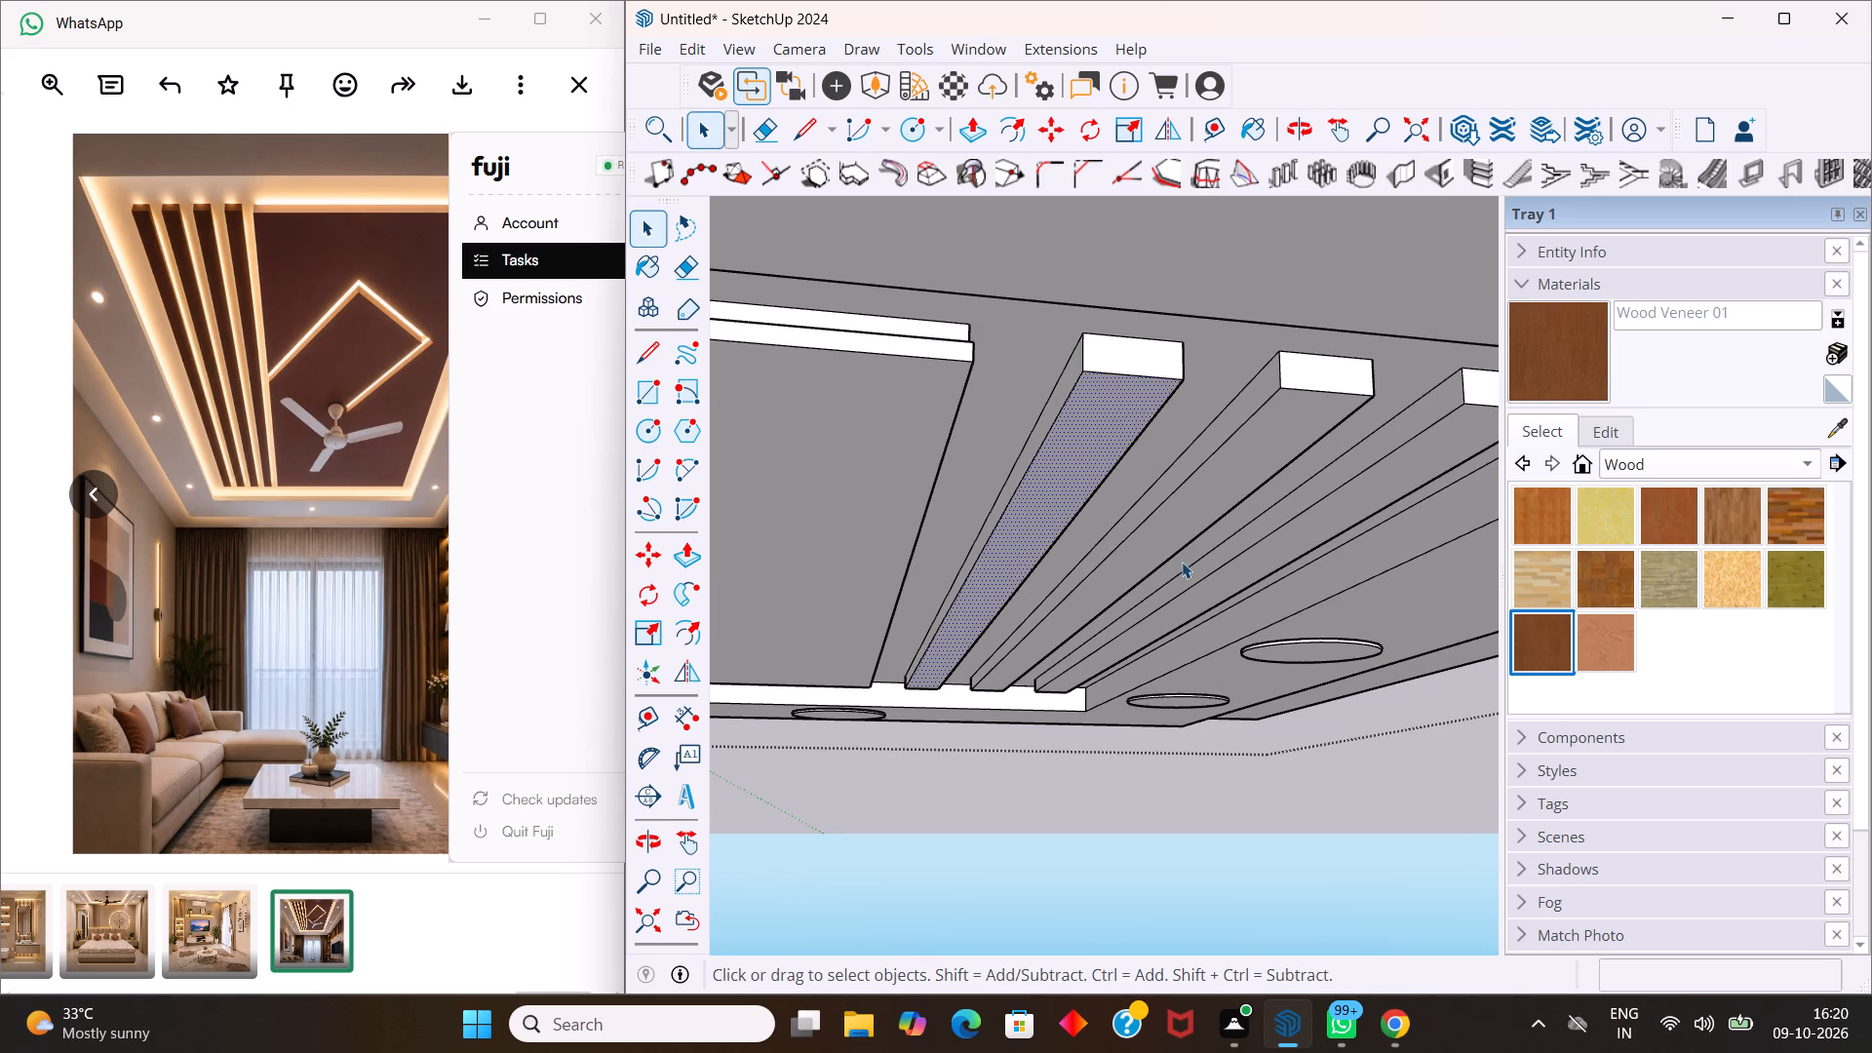
key("p")
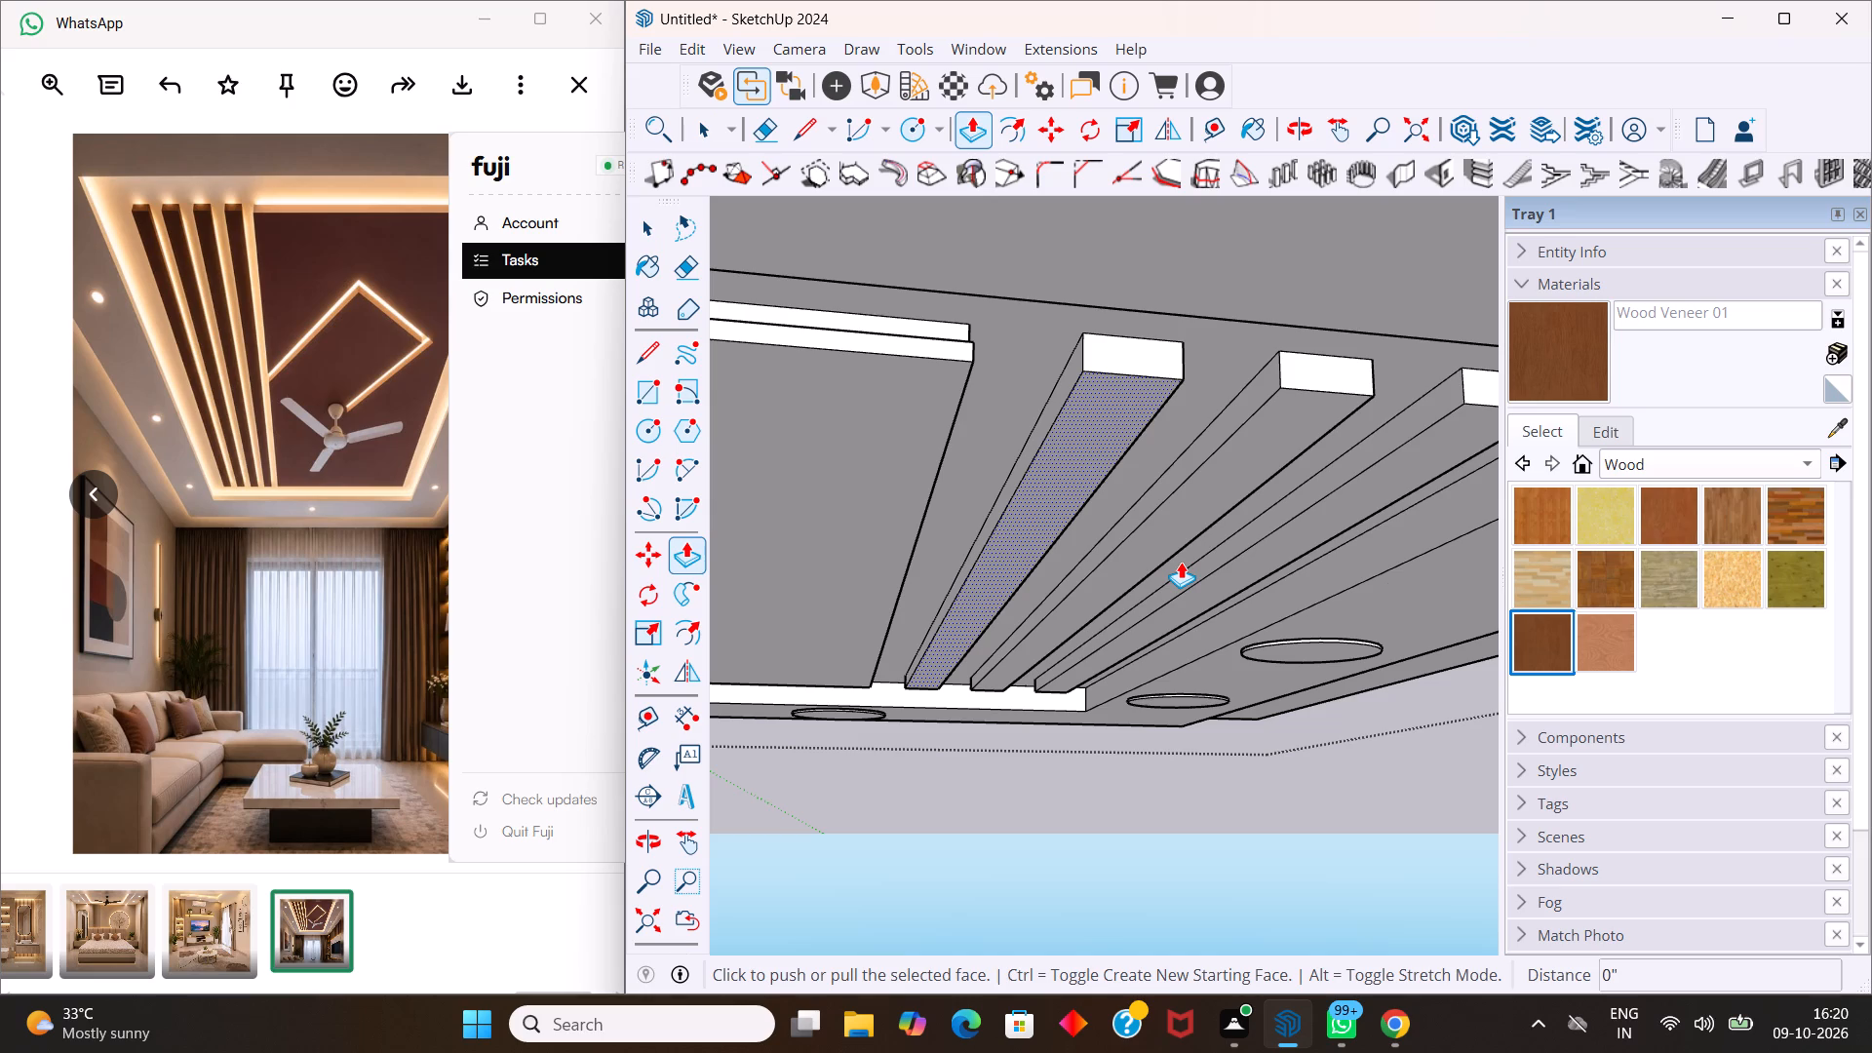
left_click_drag(1072, 511, 1072, 493)
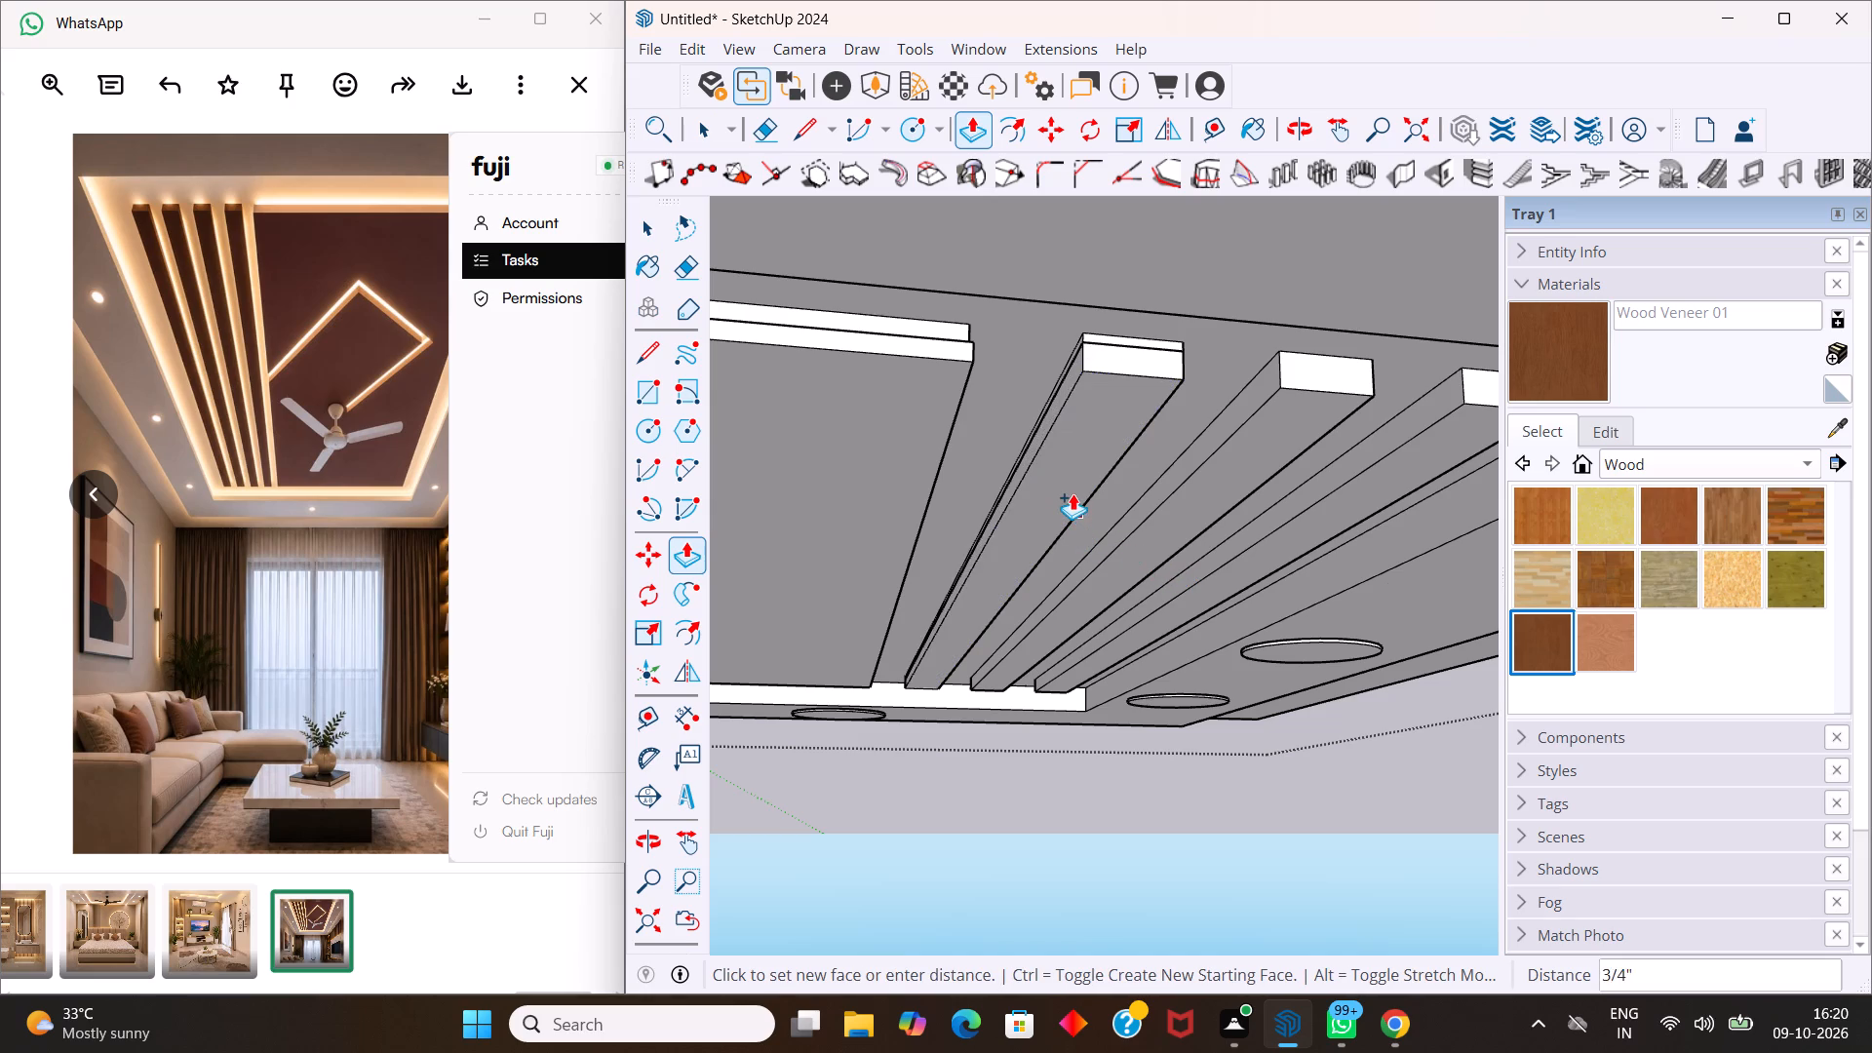
left_click_drag(1072, 493, 1072, 498)
type("0.")
key("5")
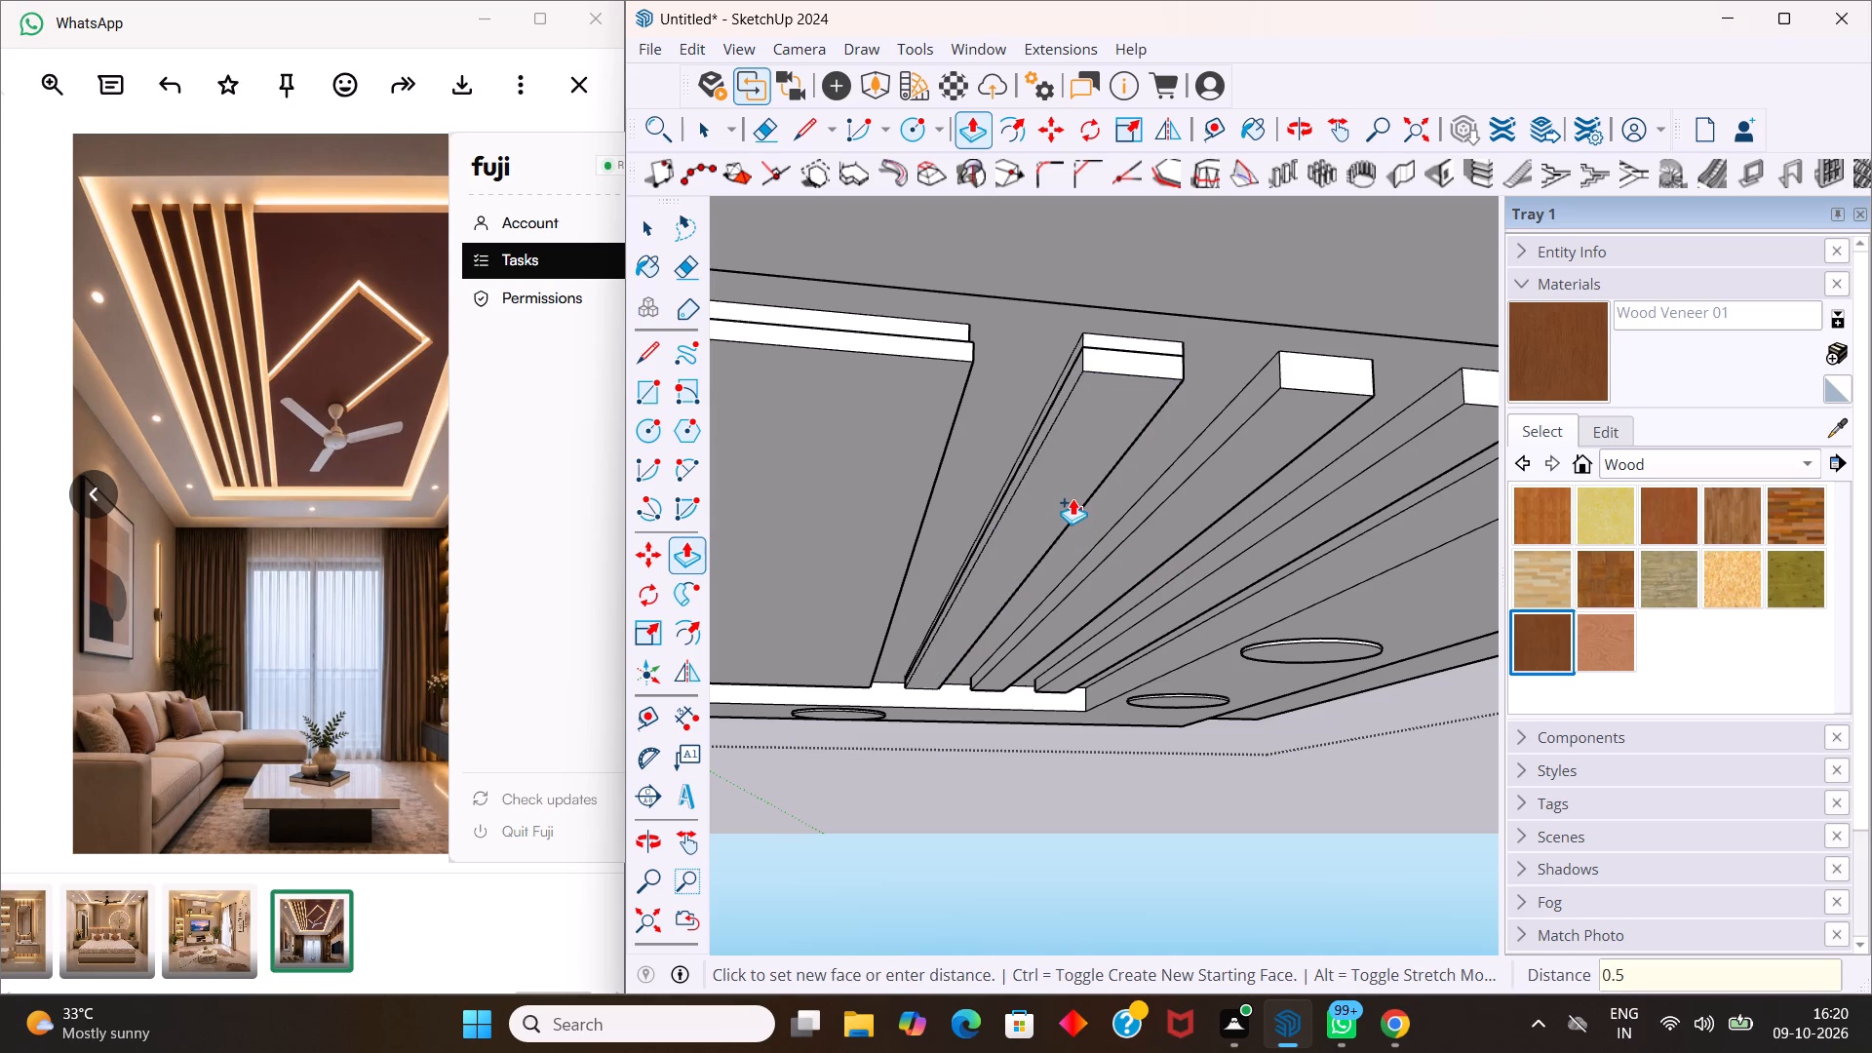
left_click_drag(1072, 498, 1072, 501)
key("Return")
key("space")
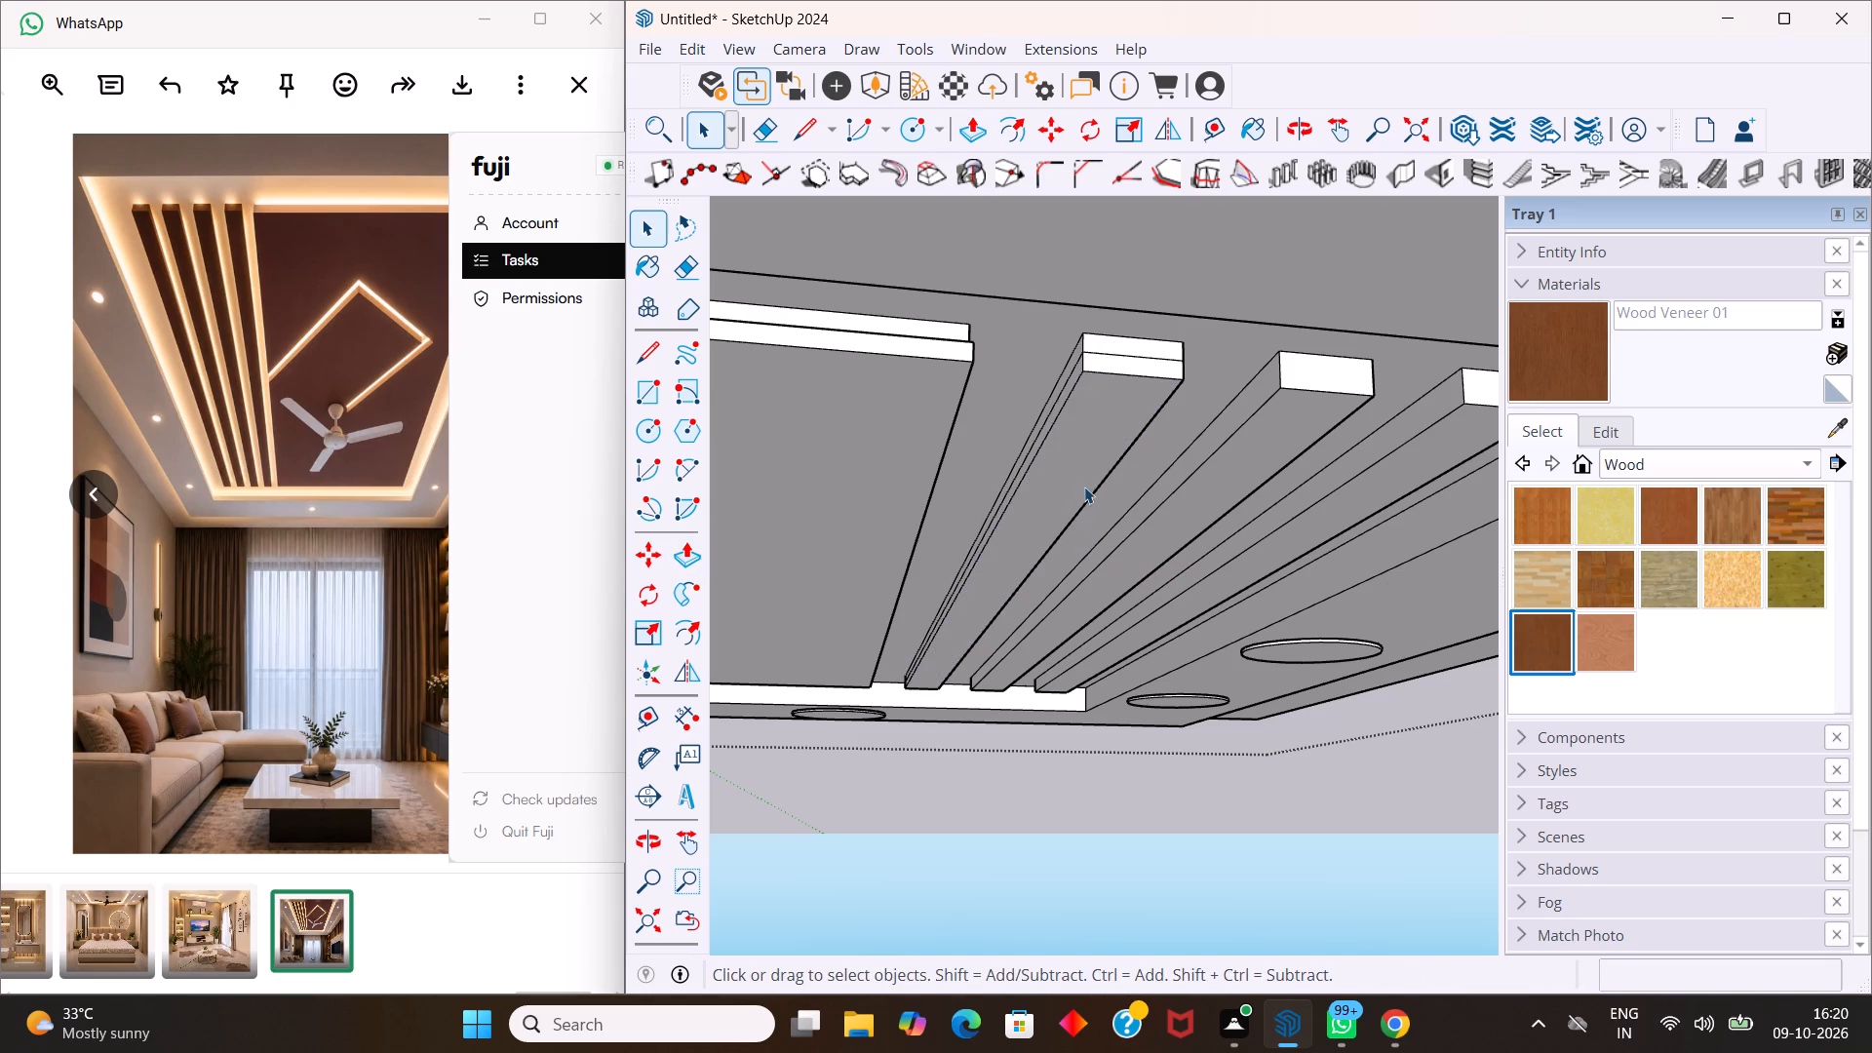
Examine the false ceiling and the room models from several angles, inspecting the strips, wide panel and disc layout.
scroll(1087, 480, "up", 4)
middle_click_drag(1108, 406, 1045, 551)
scroll(1077, 425, "down", 4)
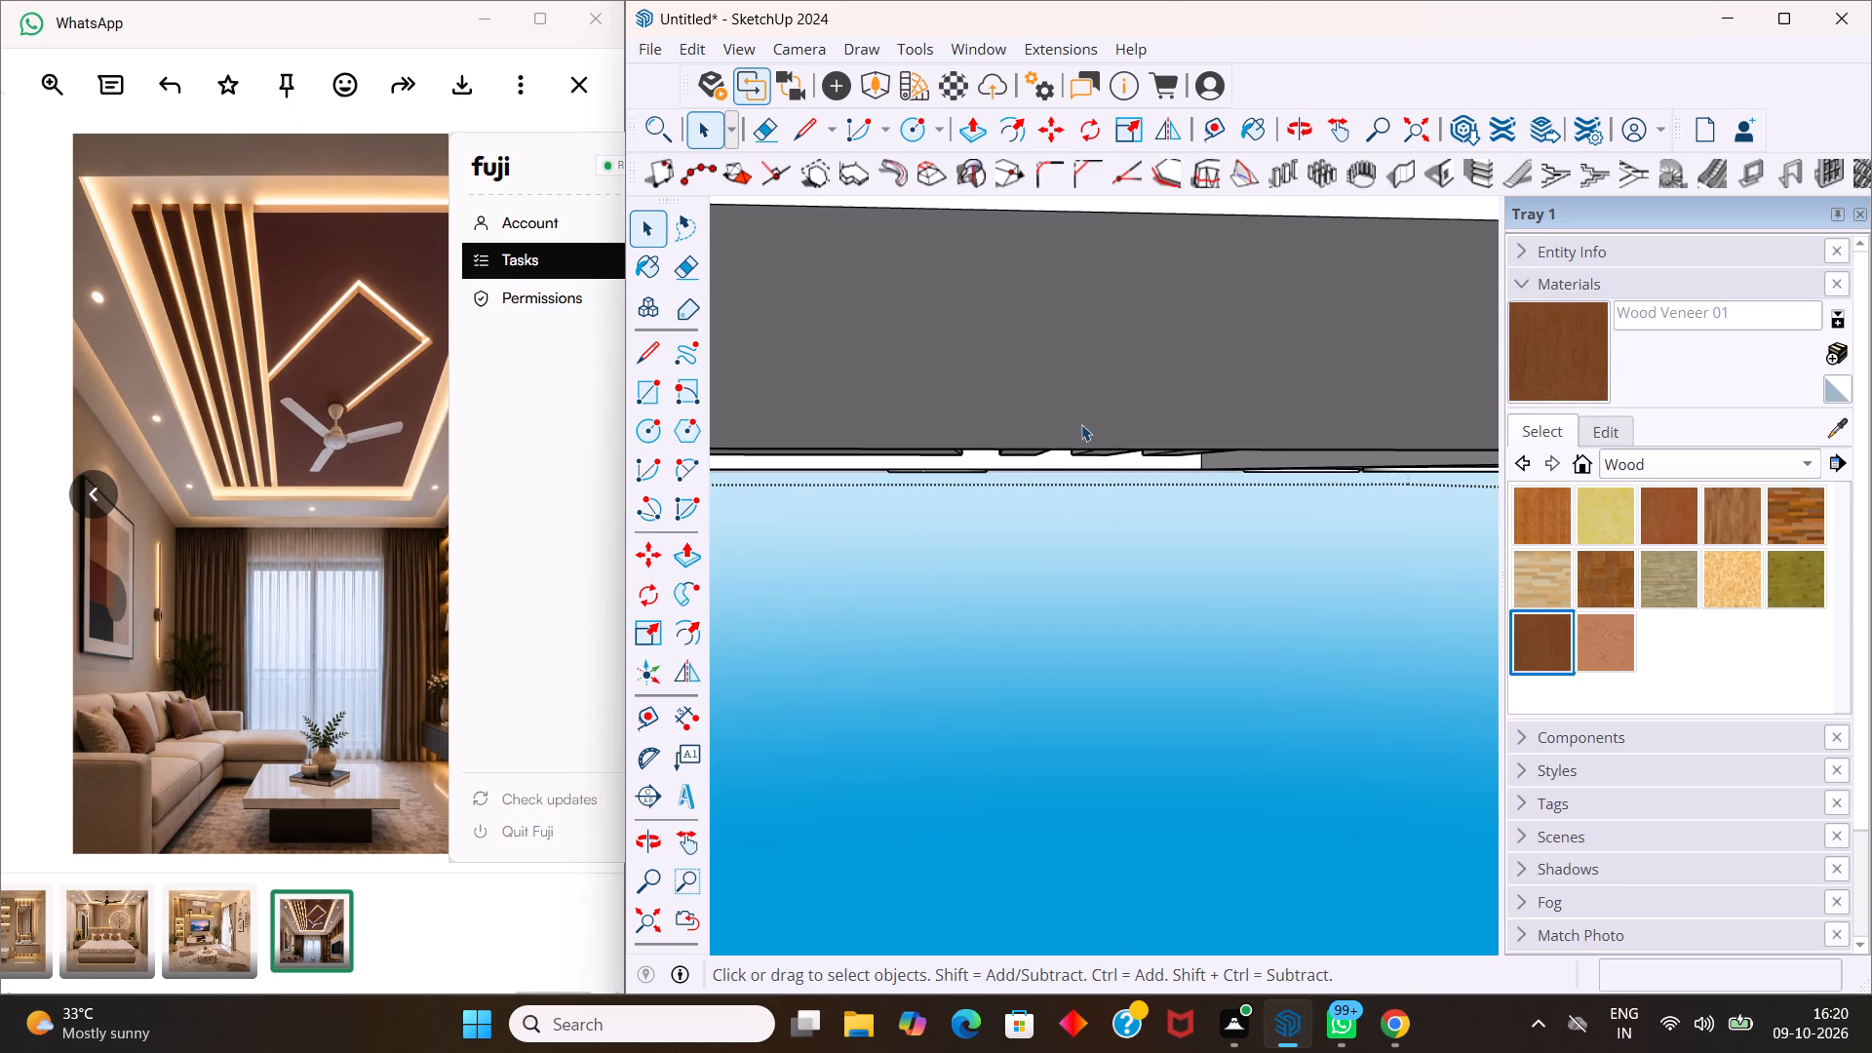
scroll(1081, 424, "down", 11)
middle_click_drag(1166, 571, 1169, 456)
scroll(1169, 452, "up", 1)
scroll(1169, 452, "down", 11)
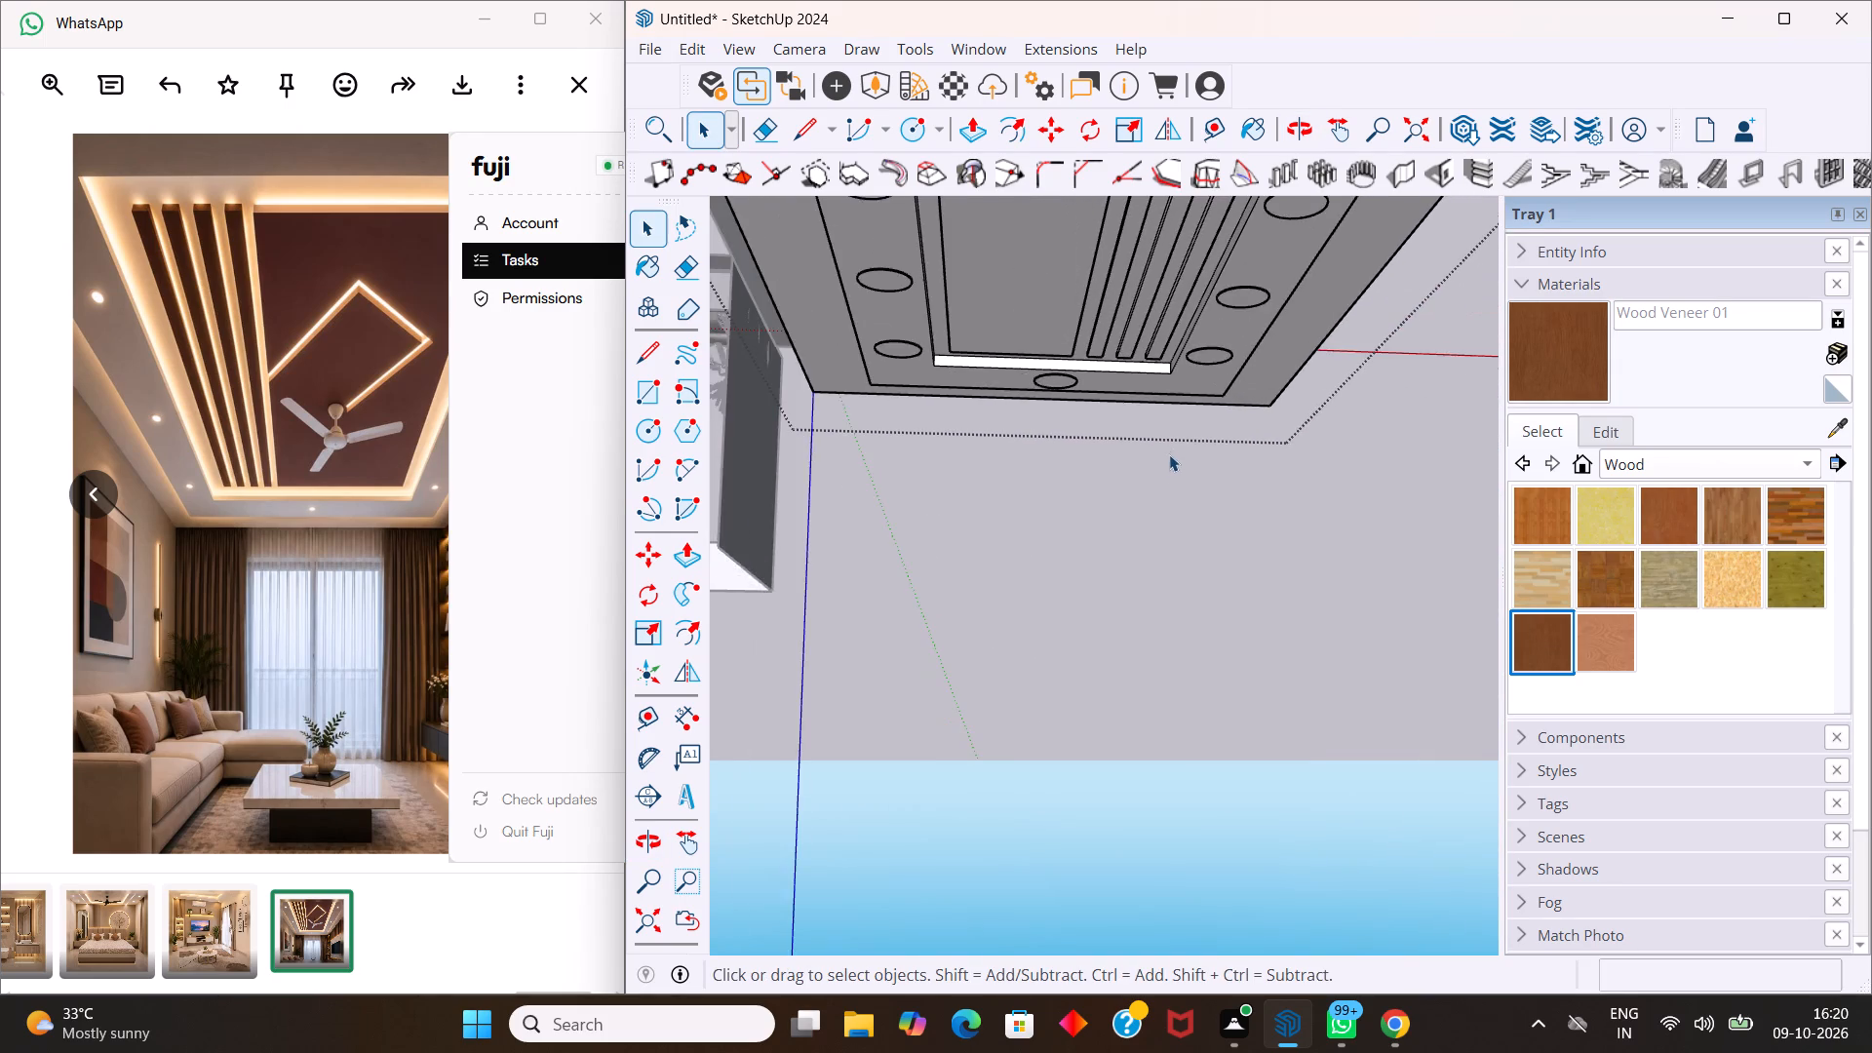
scroll(1169, 454, "down", 7)
middle_click_drag(1164, 444, 526, 312)
scroll(817, 367, "down", 10)
middle_click_drag(944, 574, 1360, 119)
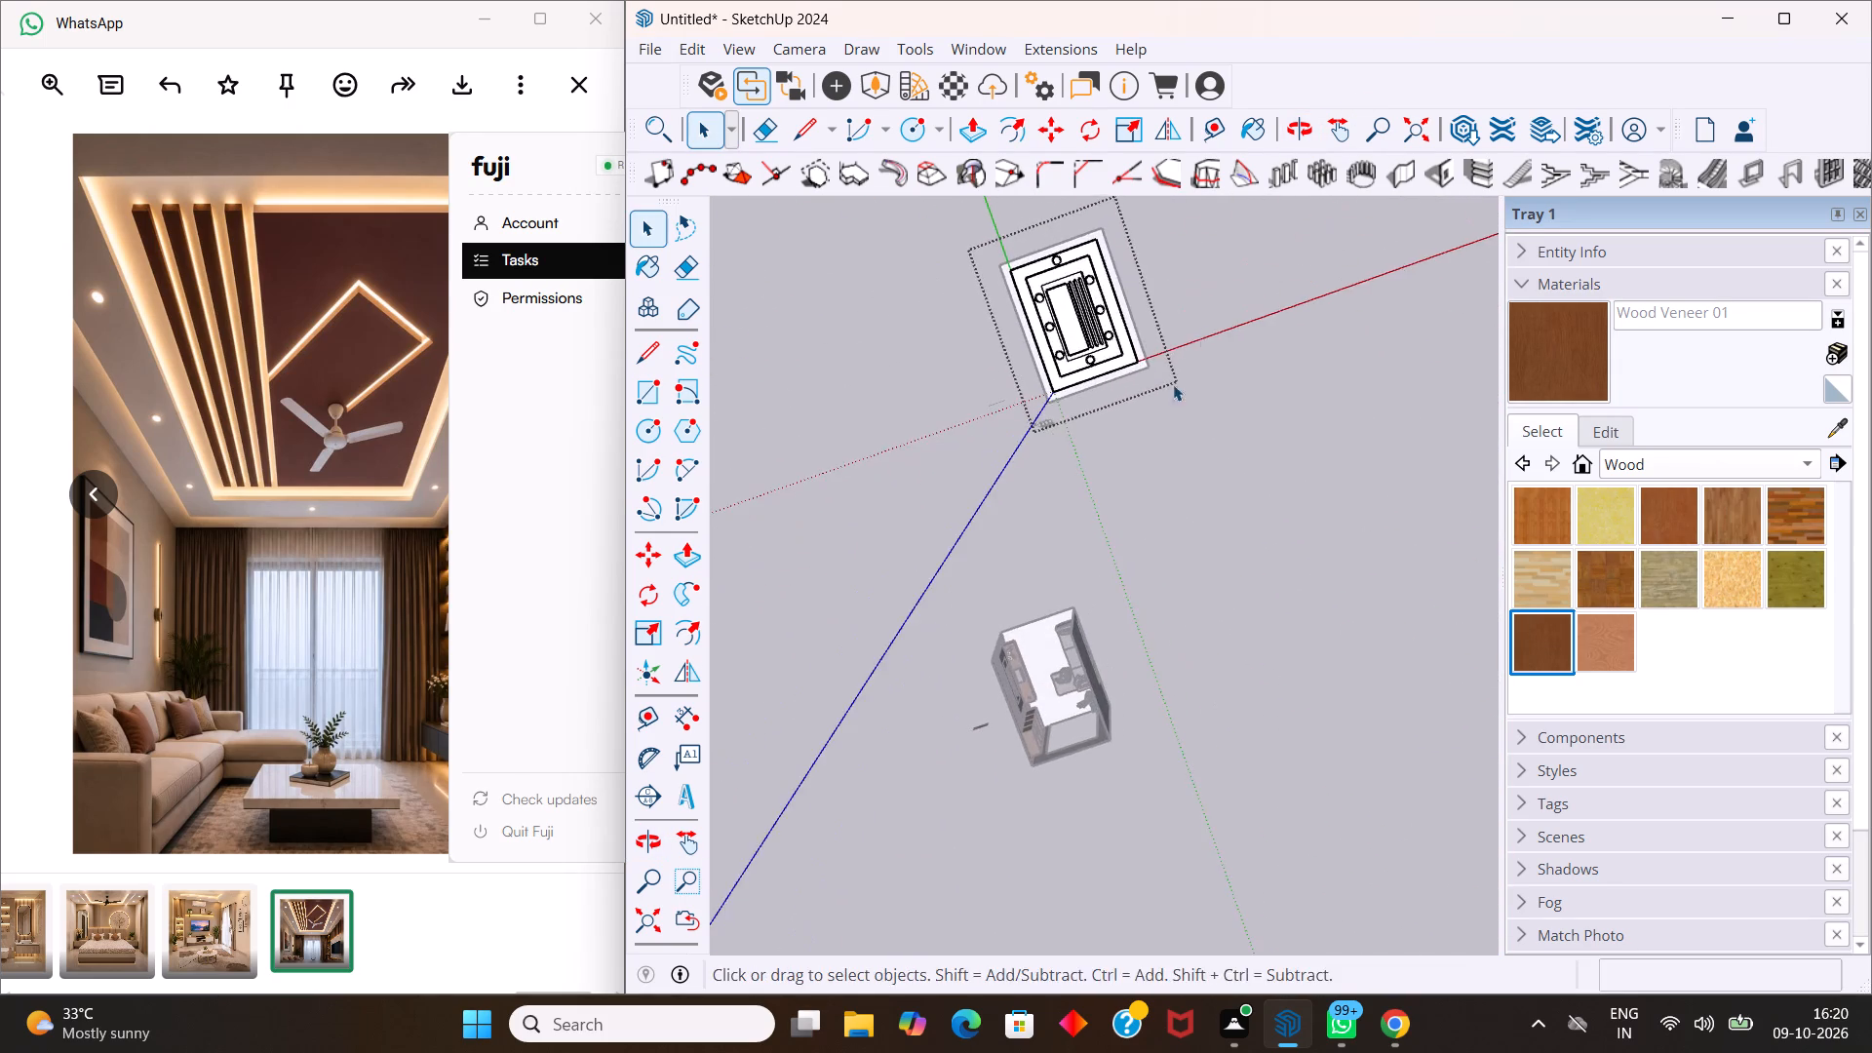
middle_click_drag(1150, 537, 1240, 38)
middle_click_drag(1019, 722, 1425, 242)
middle_click_drag(1003, 346, 1003, 352)
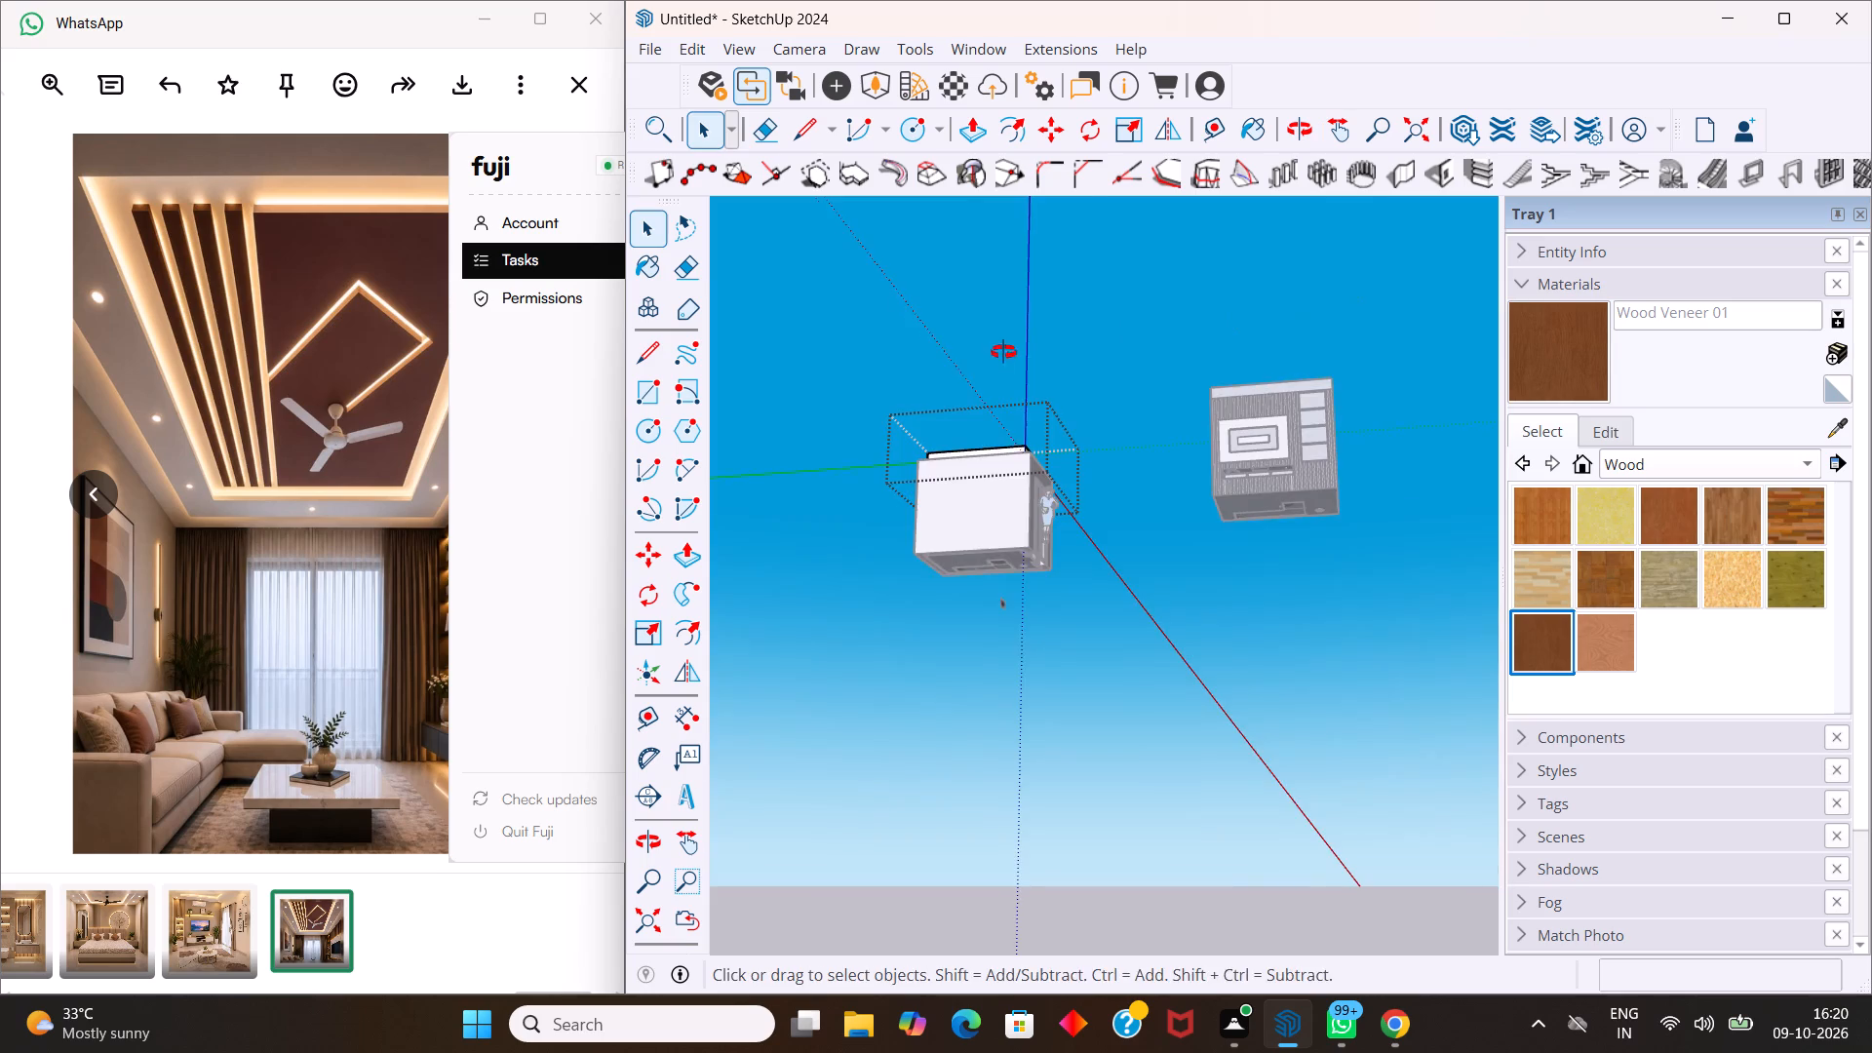
middle_click_drag(1003, 352, 1421, 529)
scroll(1422, 529, "up", 1)
middle_click_drag(881, 417, 1267, 615)
scroll(1030, 531, "up", 2)
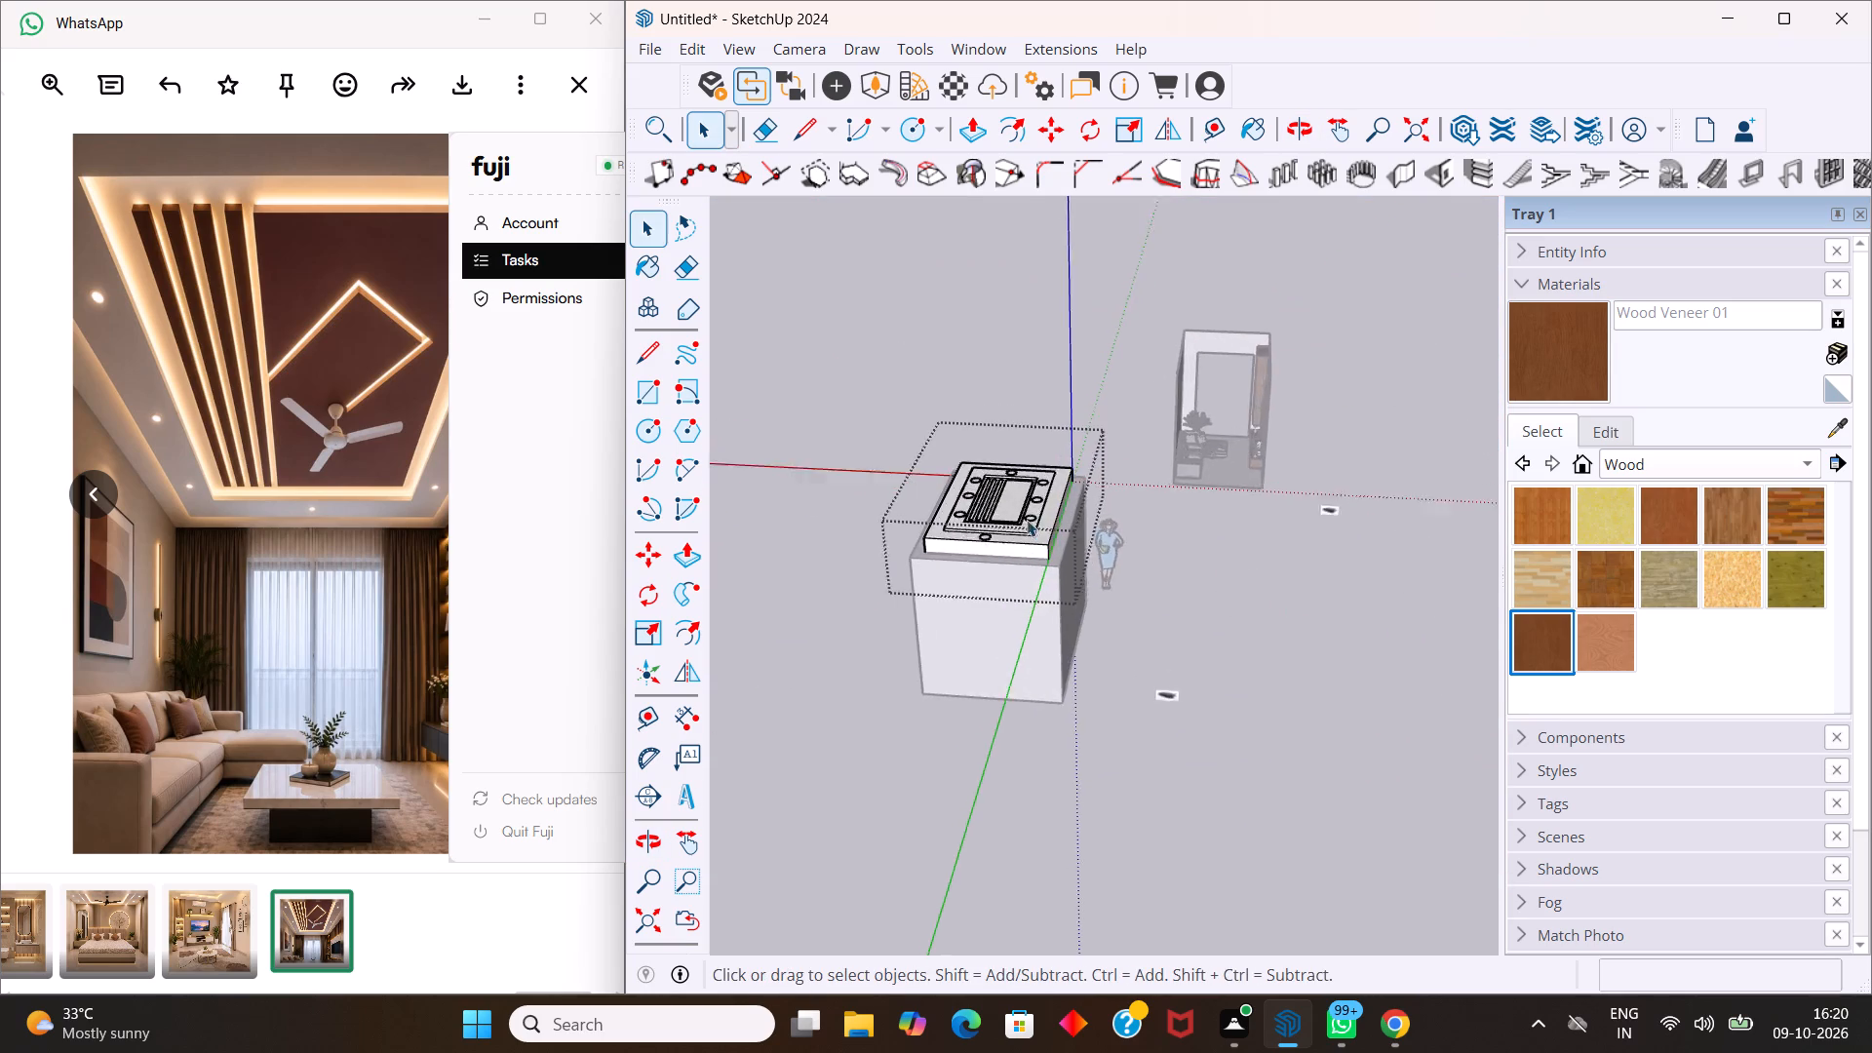
scroll(1027, 520, "up", 7)
middle_click_drag(995, 484, 1046, 559)
scroll(1046, 560, "down", 1)
scroll(1041, 551, "up", 7)
middle_click_drag(1037, 522, 1046, 546)
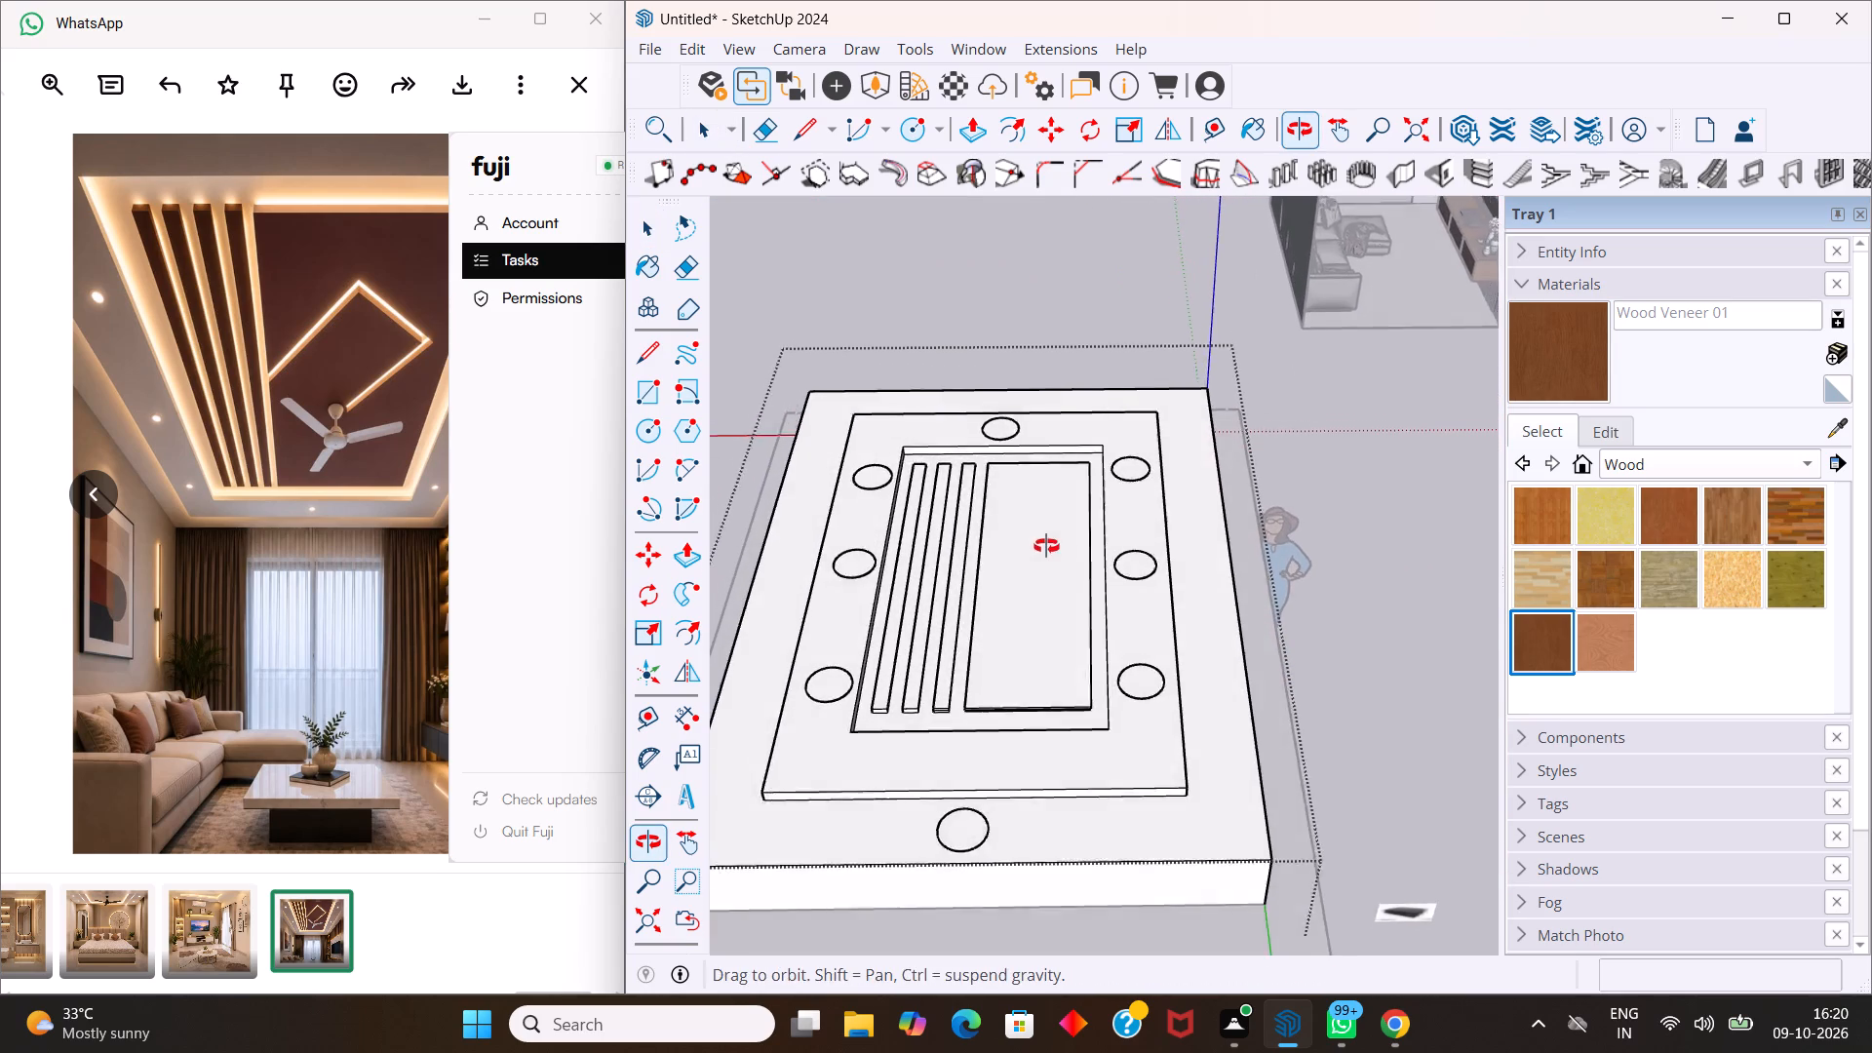
middle_click_drag(1046, 546, 1051, 567)
scroll(1055, 565, "up", 1)
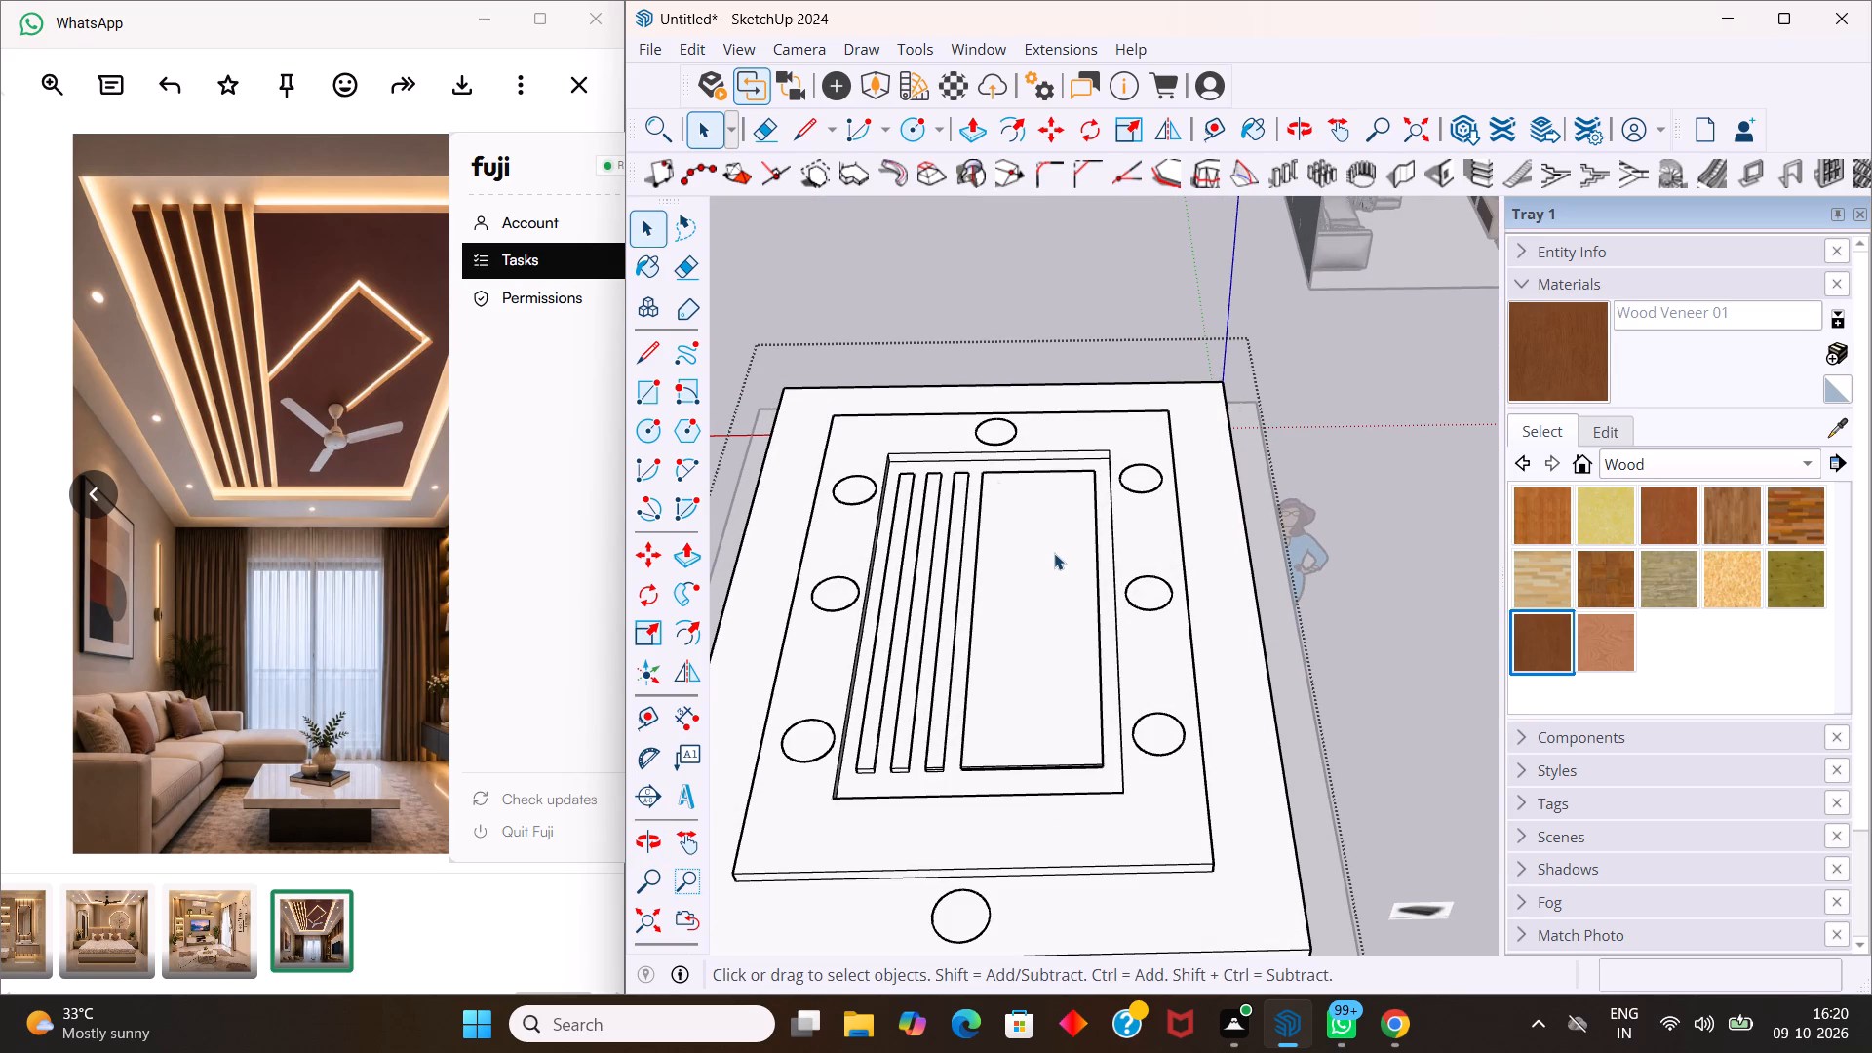
Look through the Downloads folder for a ceiling fan model to import, and search it for "fan".
left_click(648, 45)
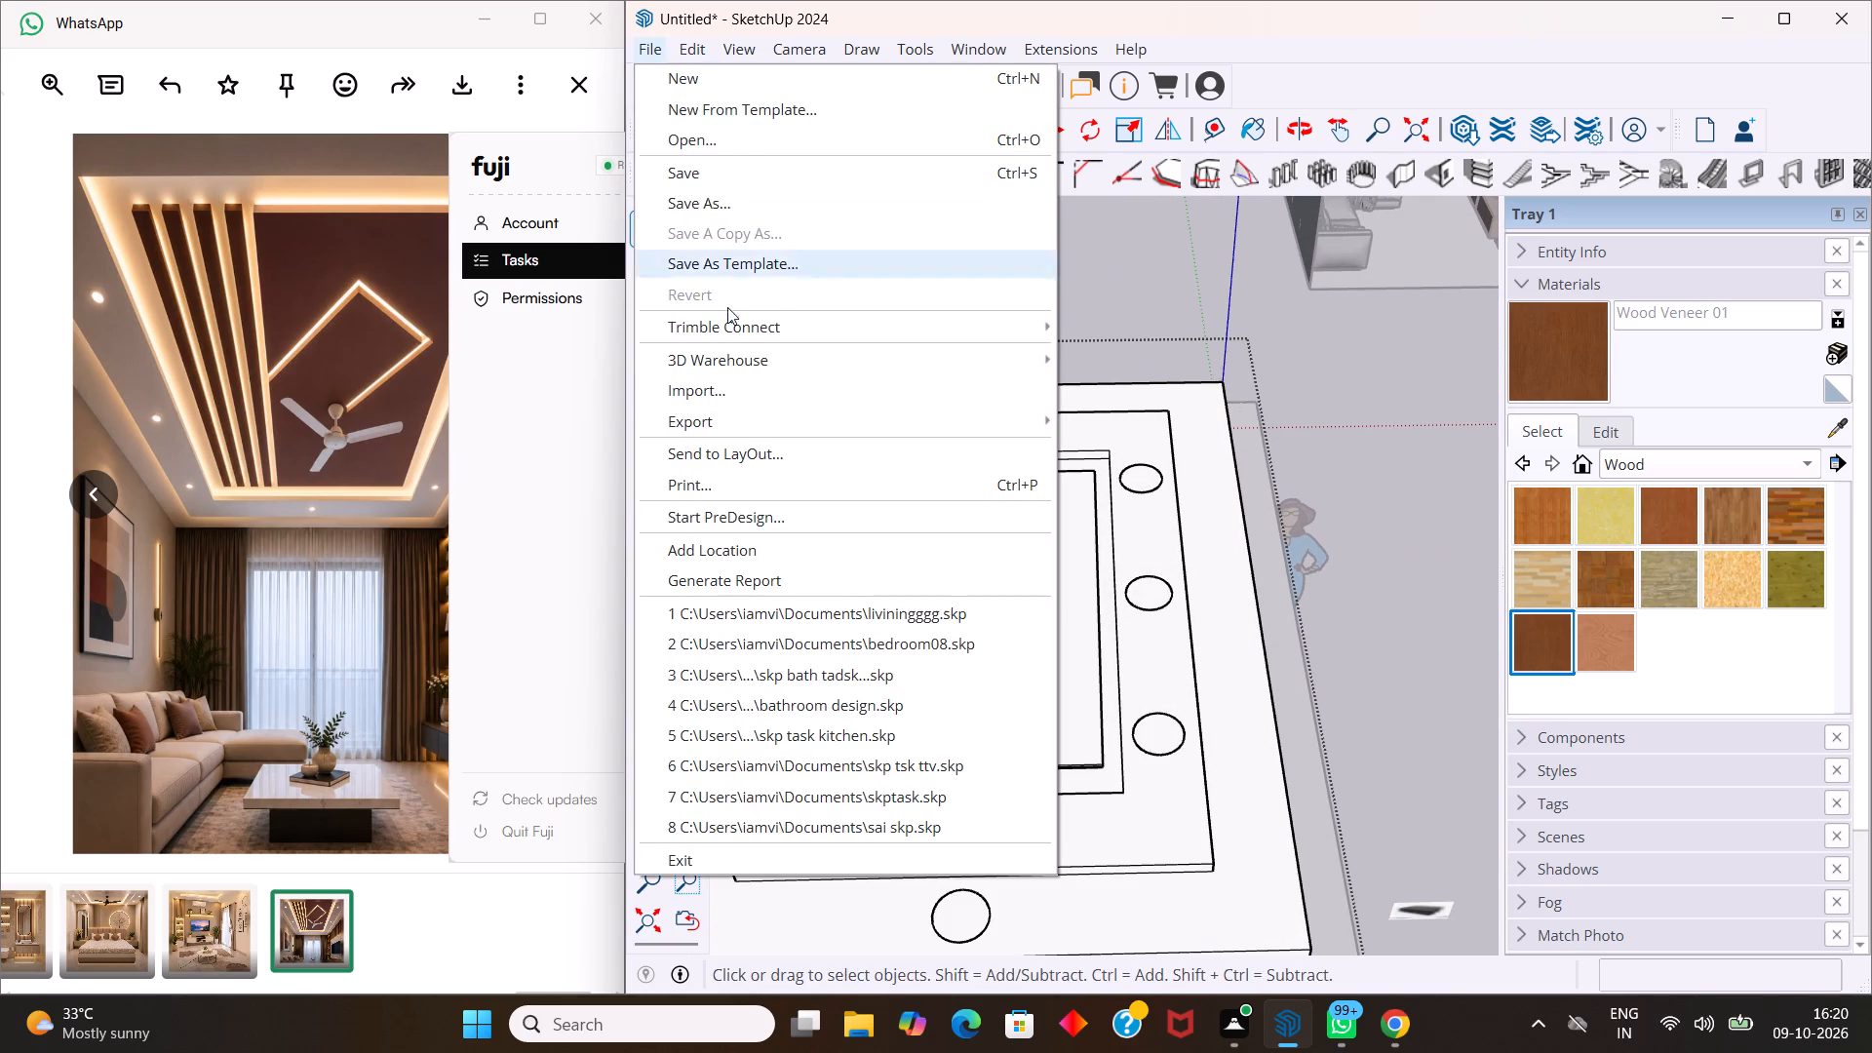
left_click(727, 382)
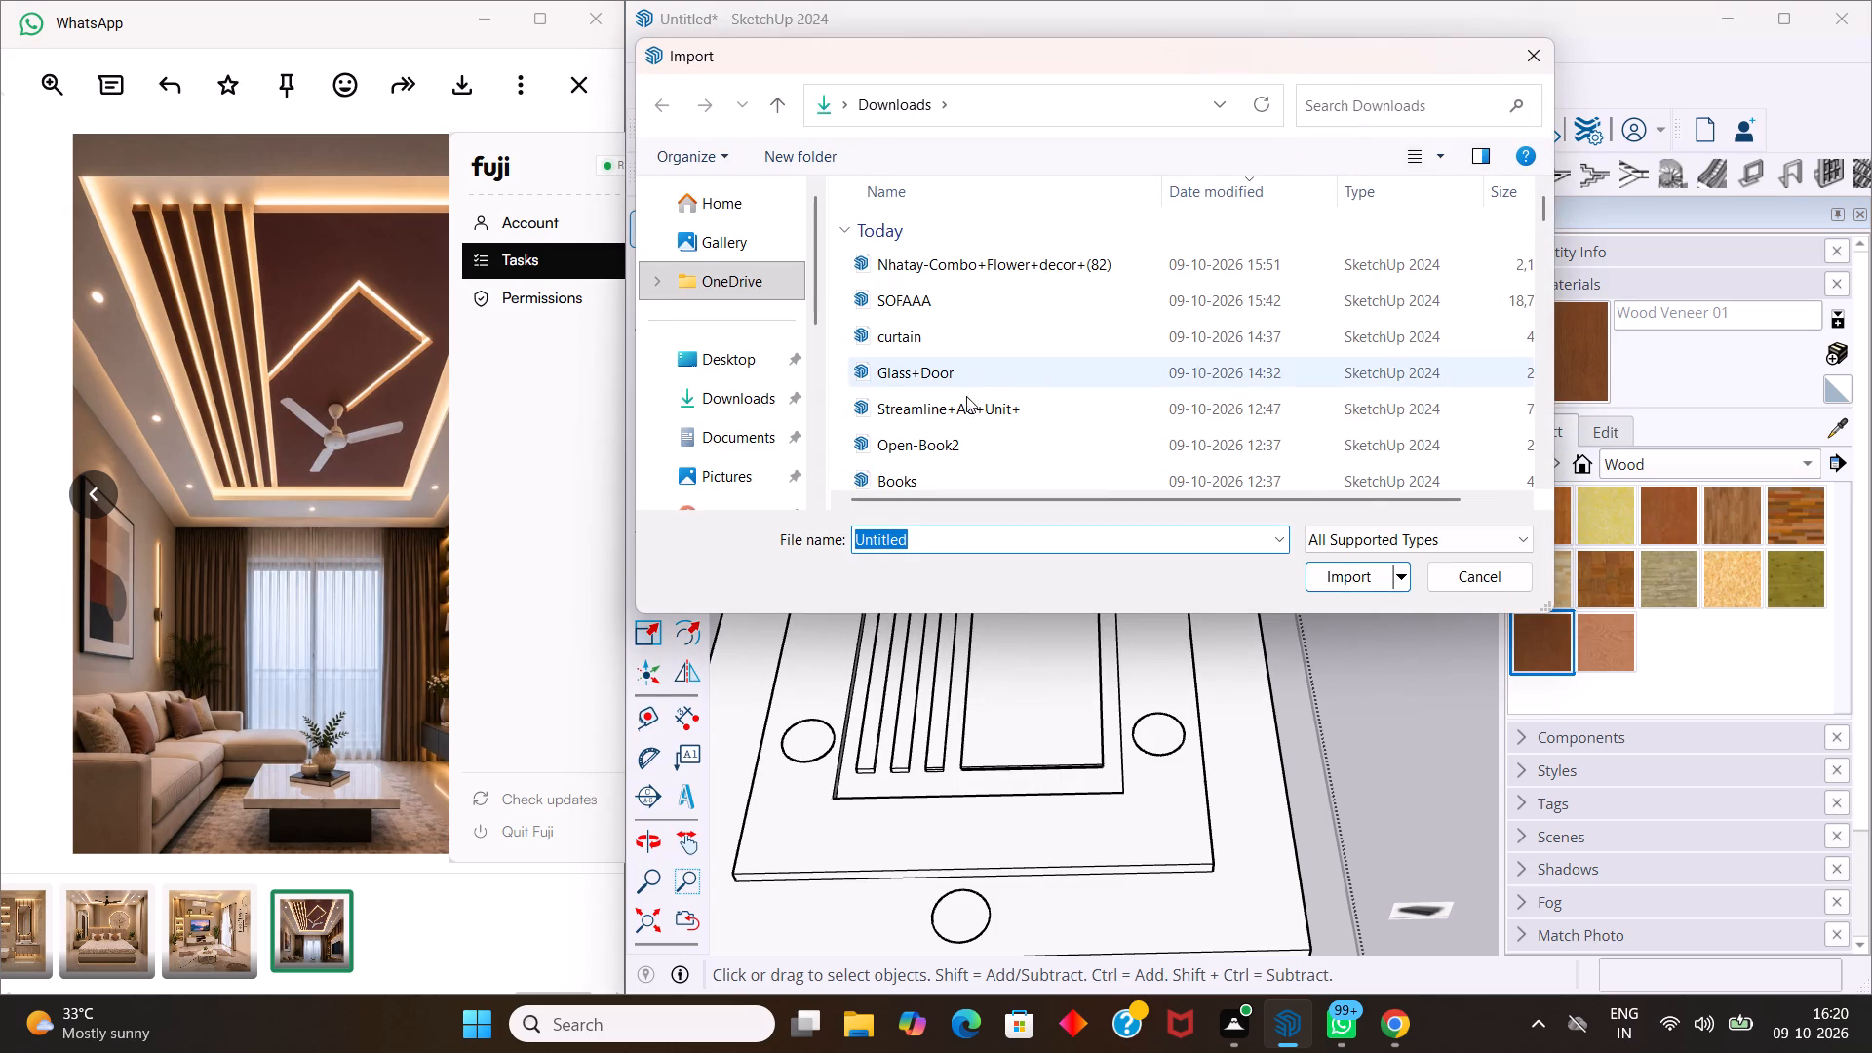
scroll(971, 408, "down", 5)
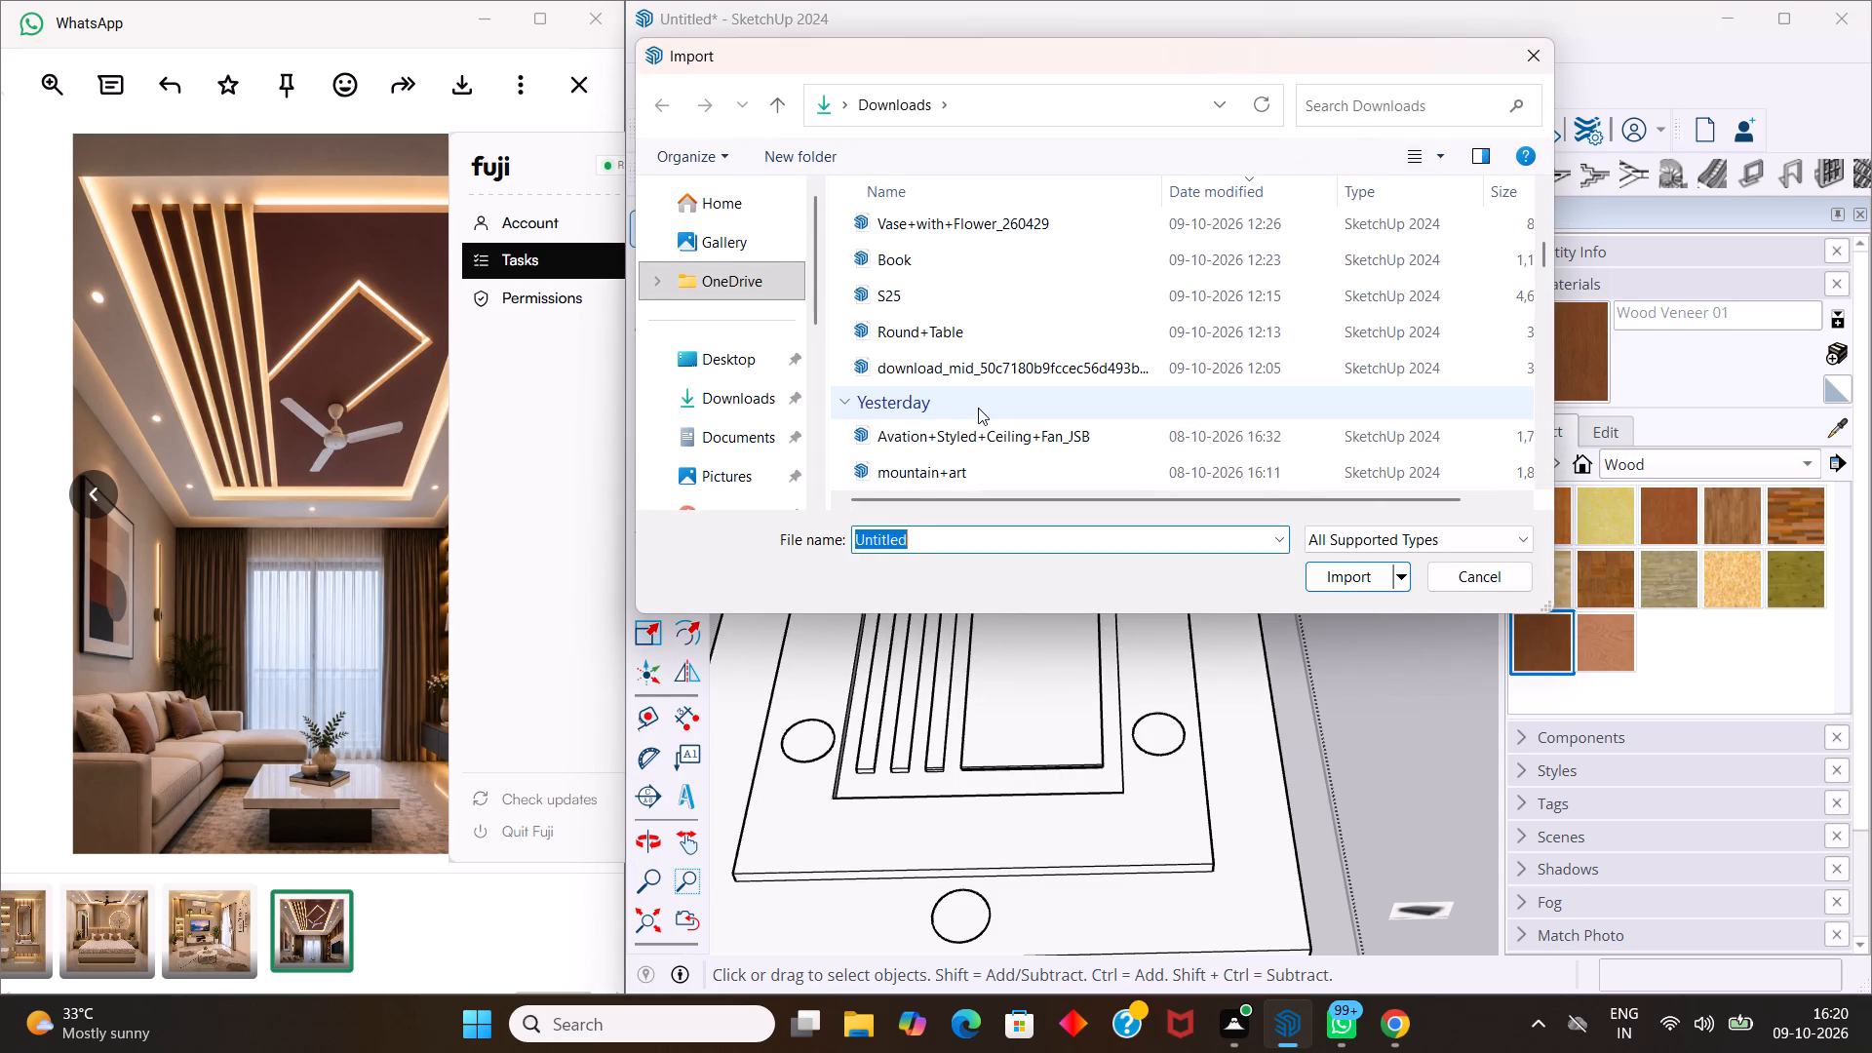
scroll(978, 410, "down", 2)
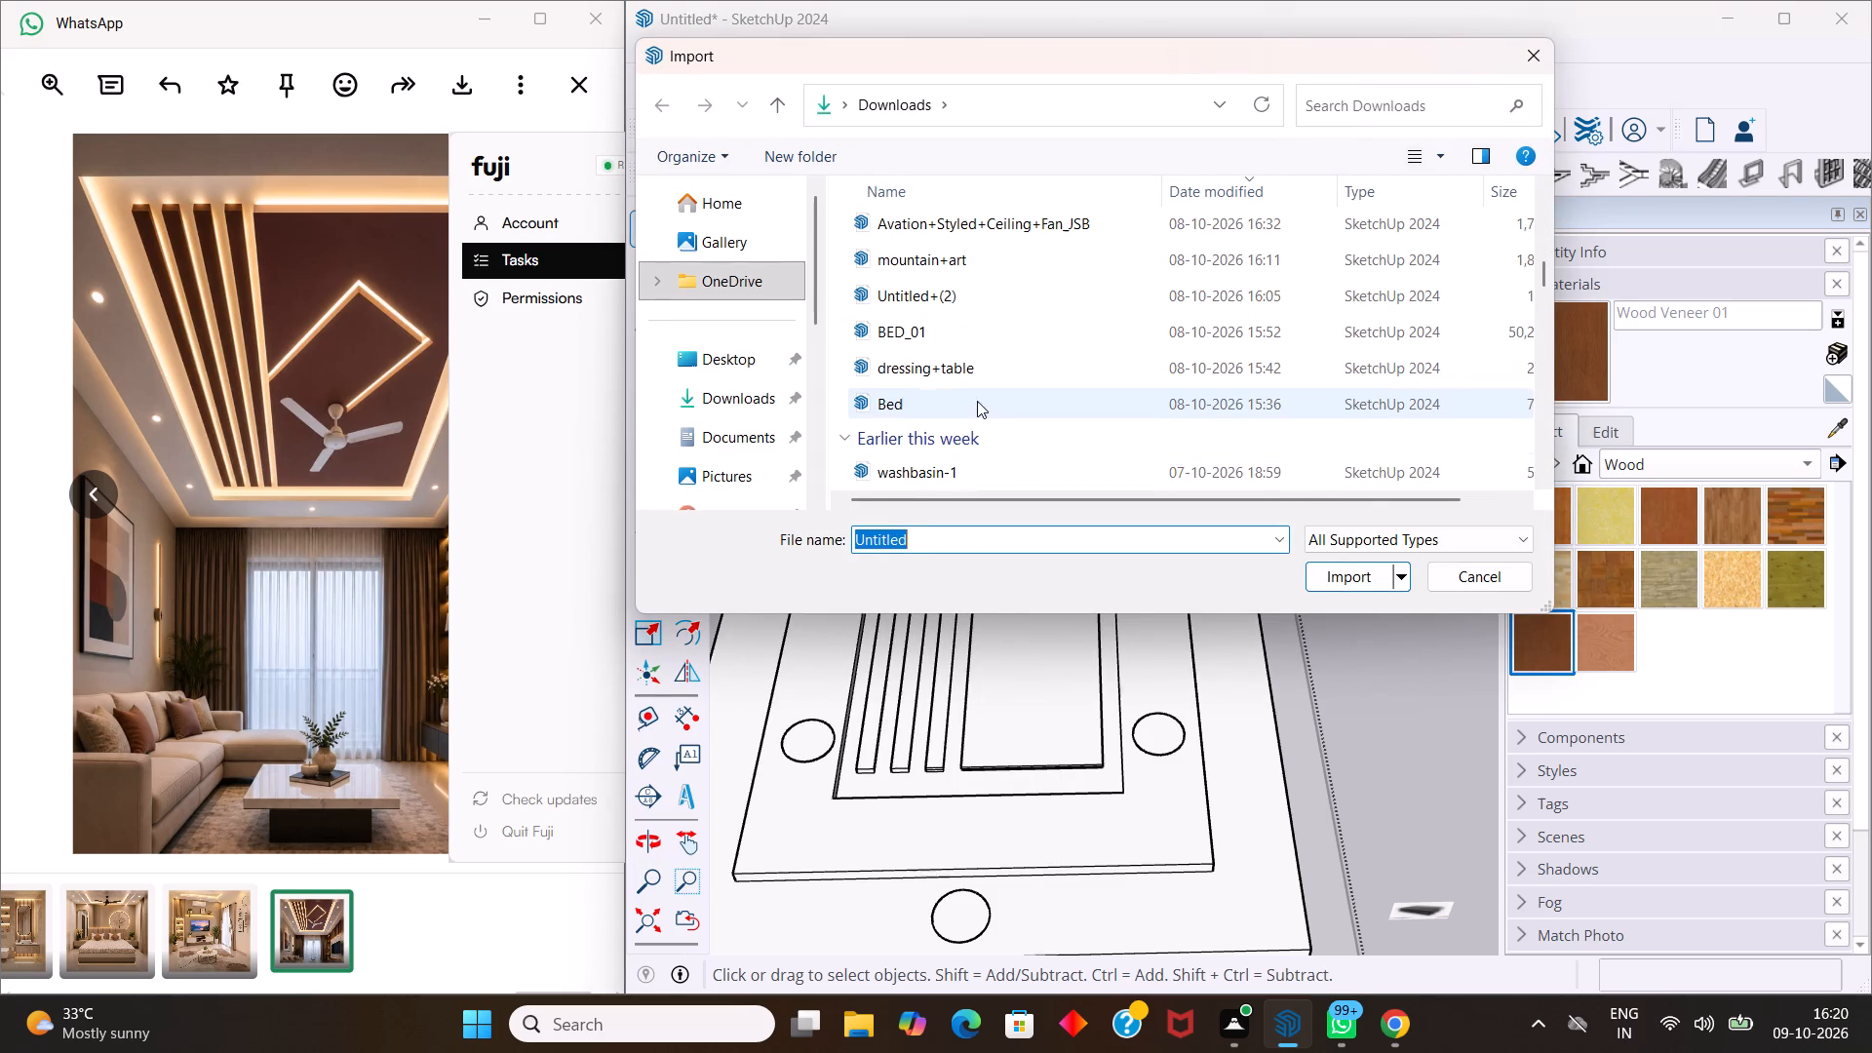
scroll(967, 377, "up", 2)
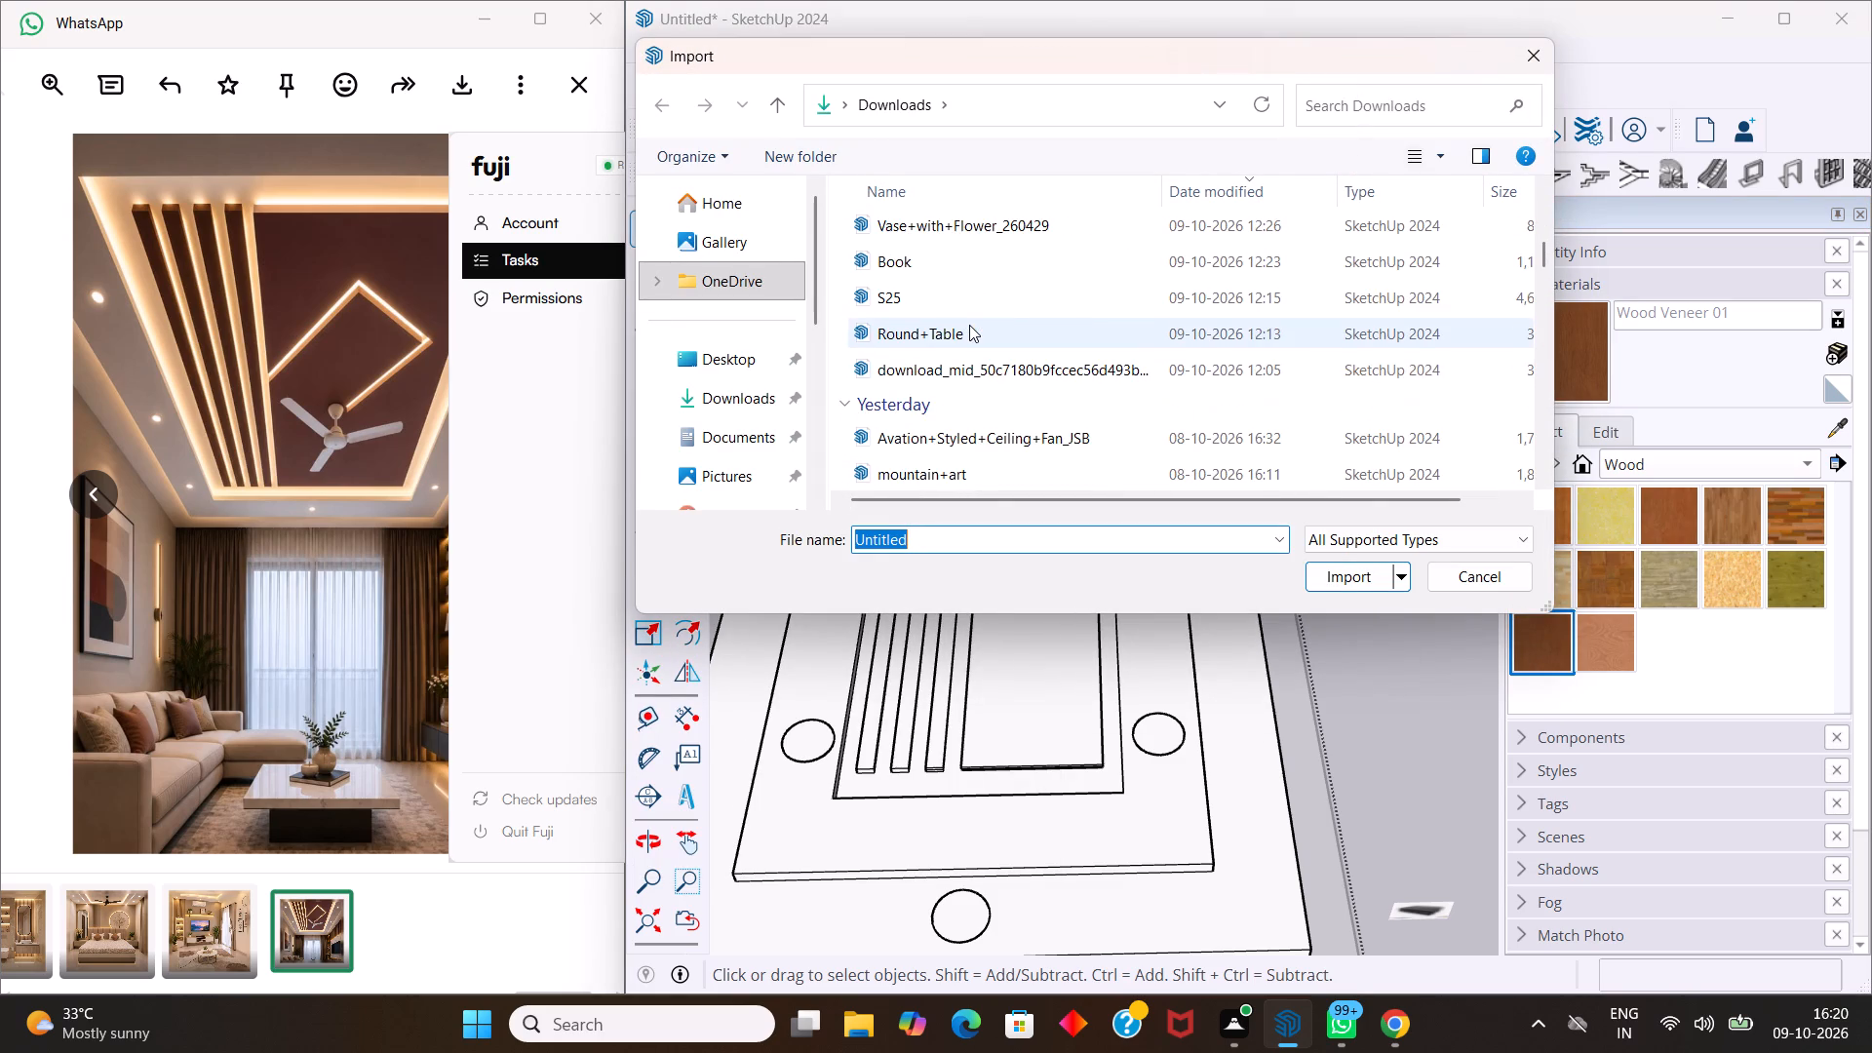
scroll(969, 325, "down", 4)
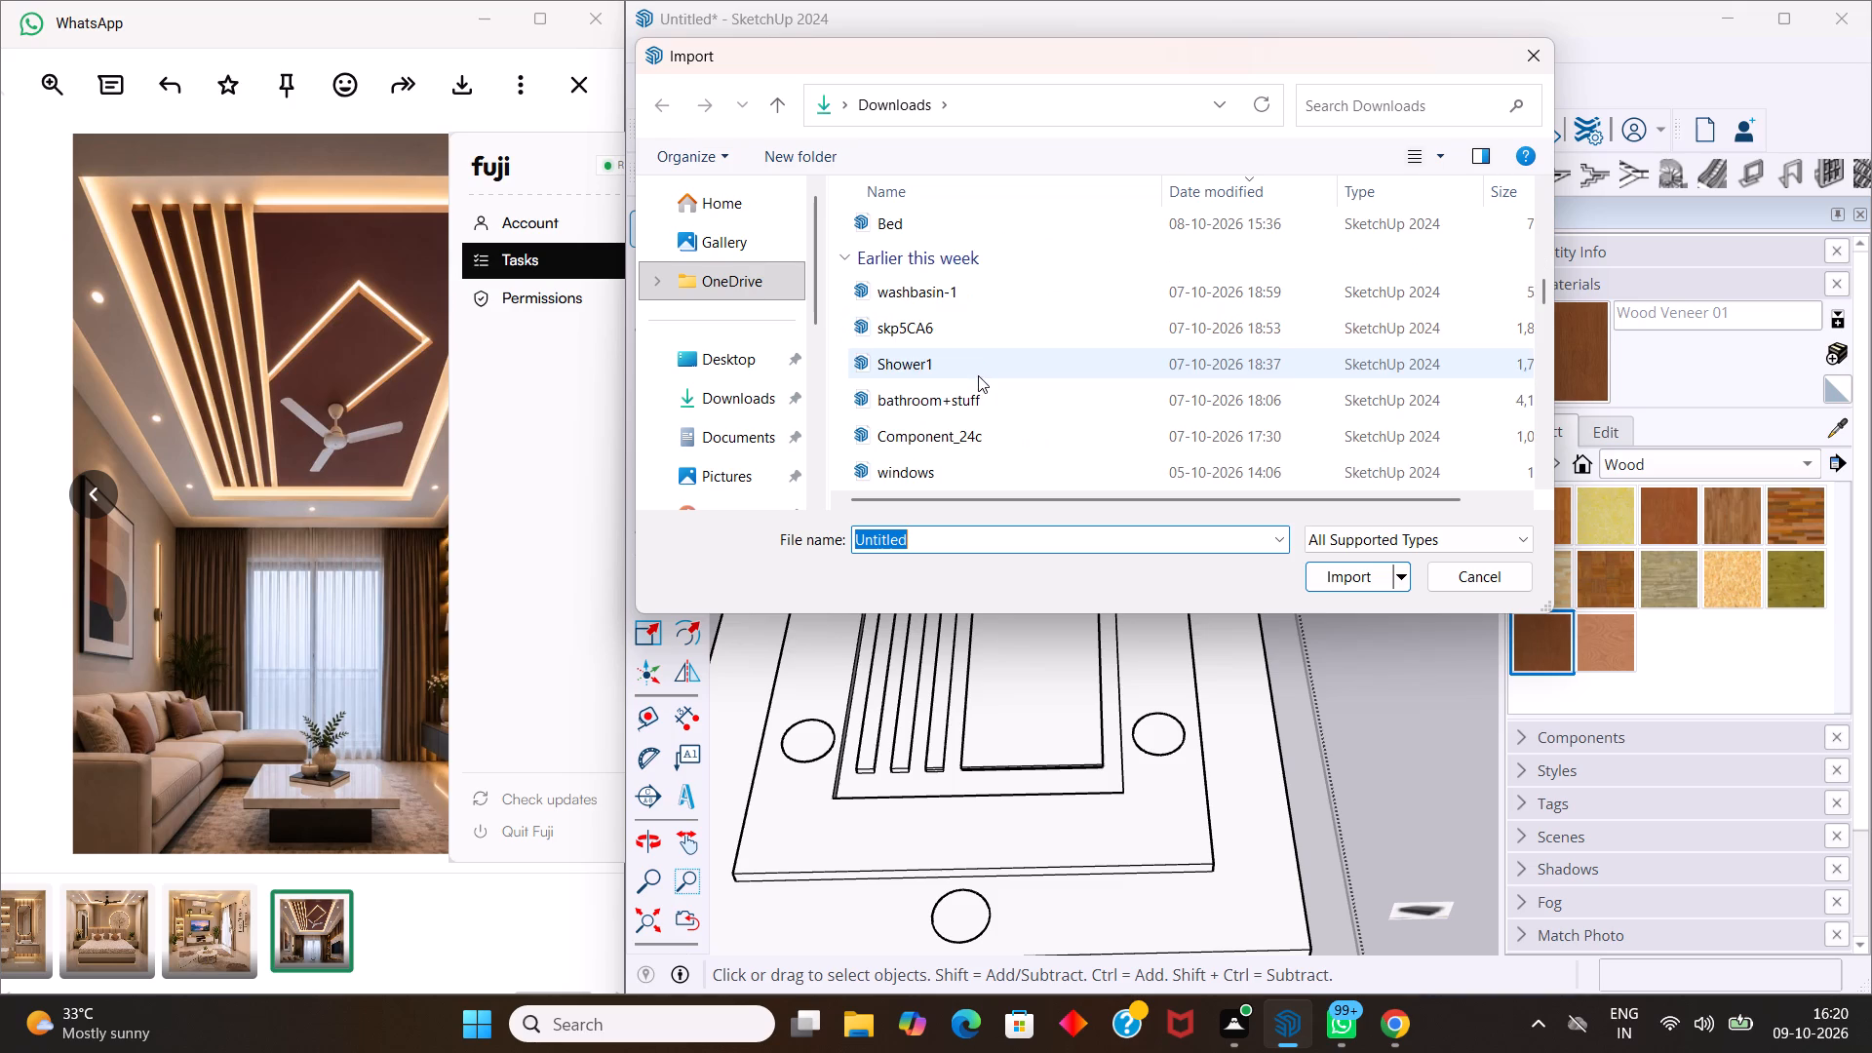
scroll(978, 375, "down", 4)
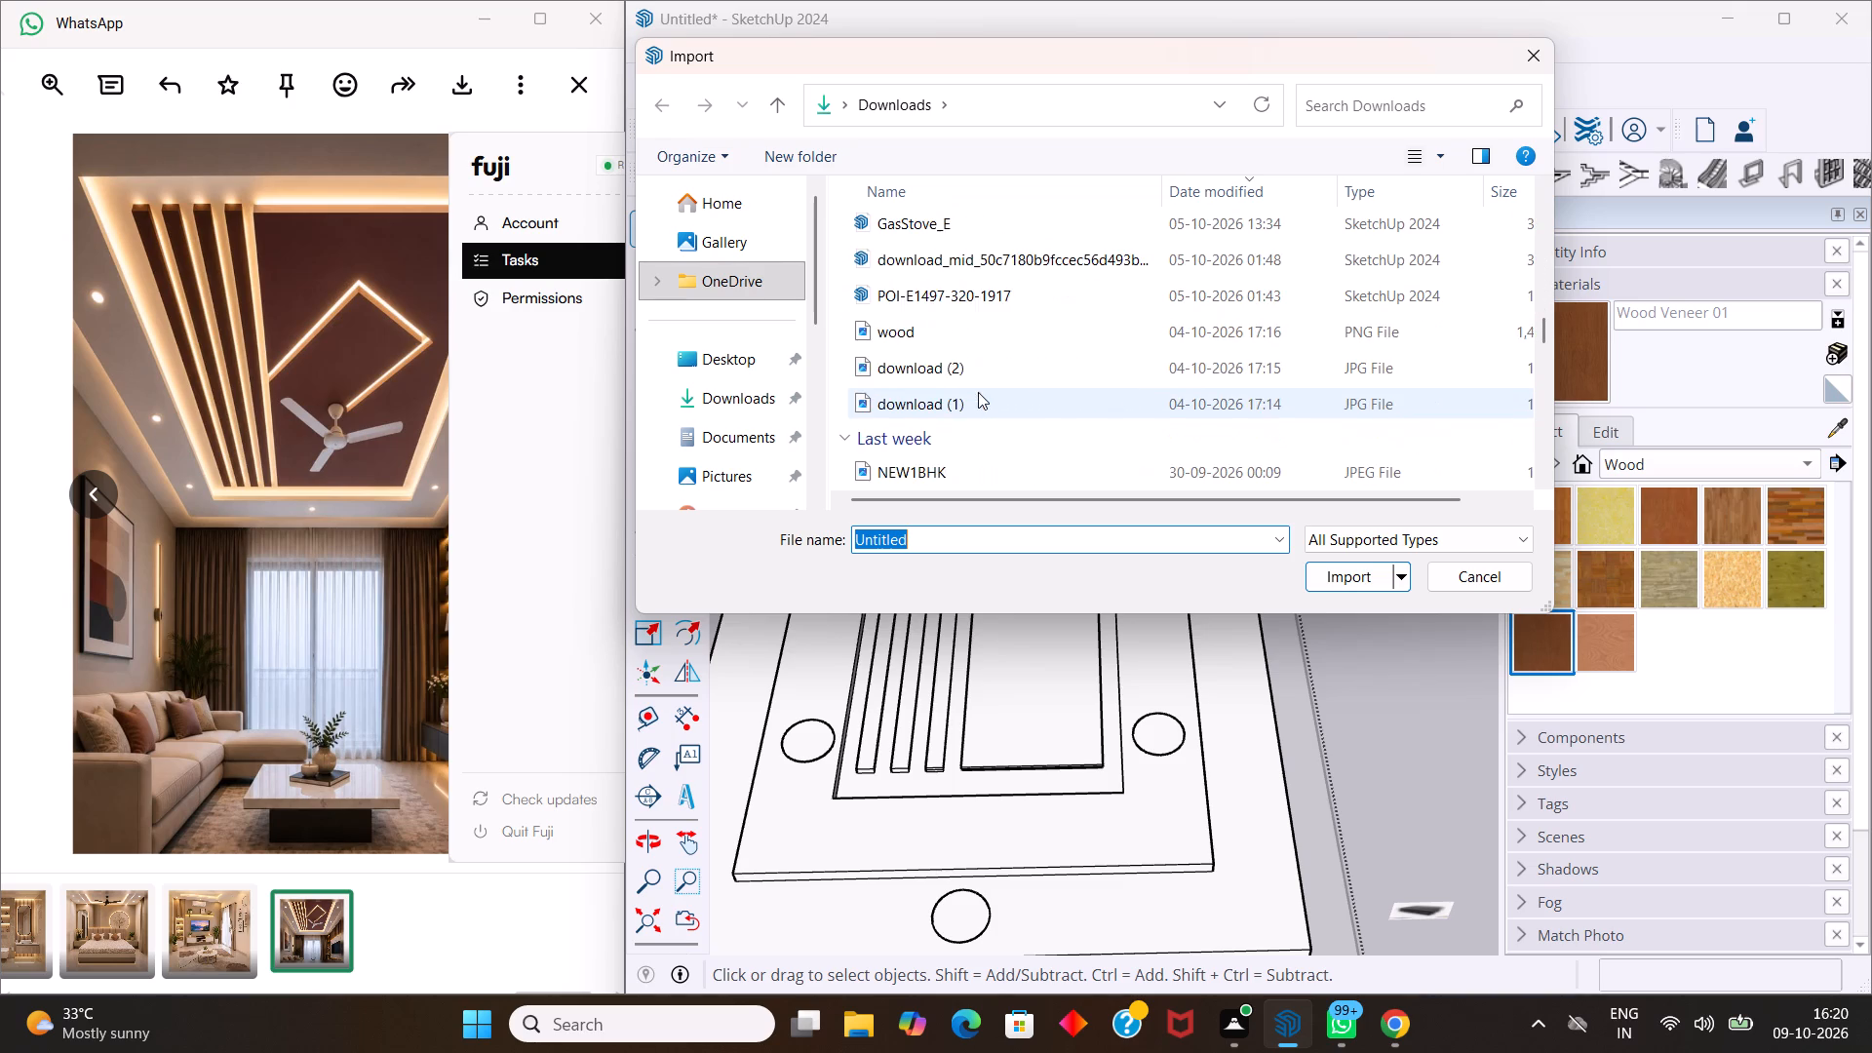
scroll(978, 392, "down", 1)
scroll(978, 393, "up", 4)
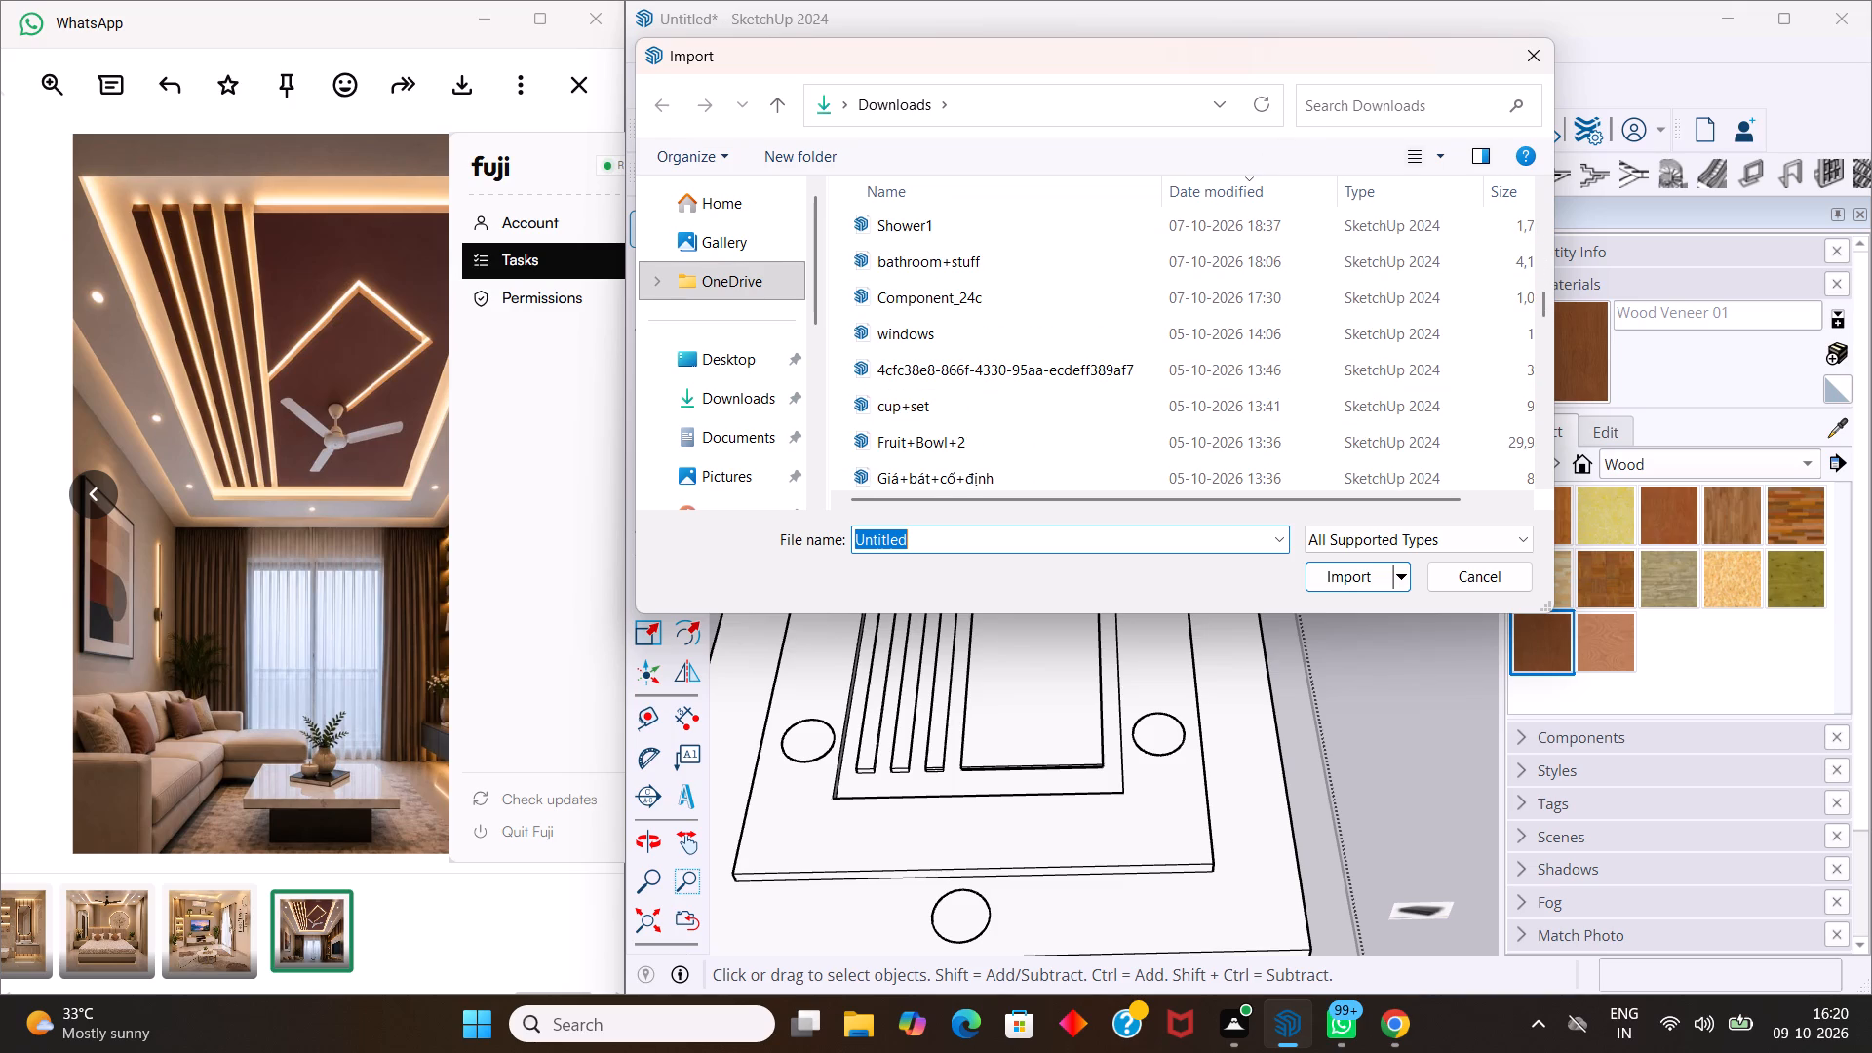
left_click(1324, 106)
key("f")
key("a")
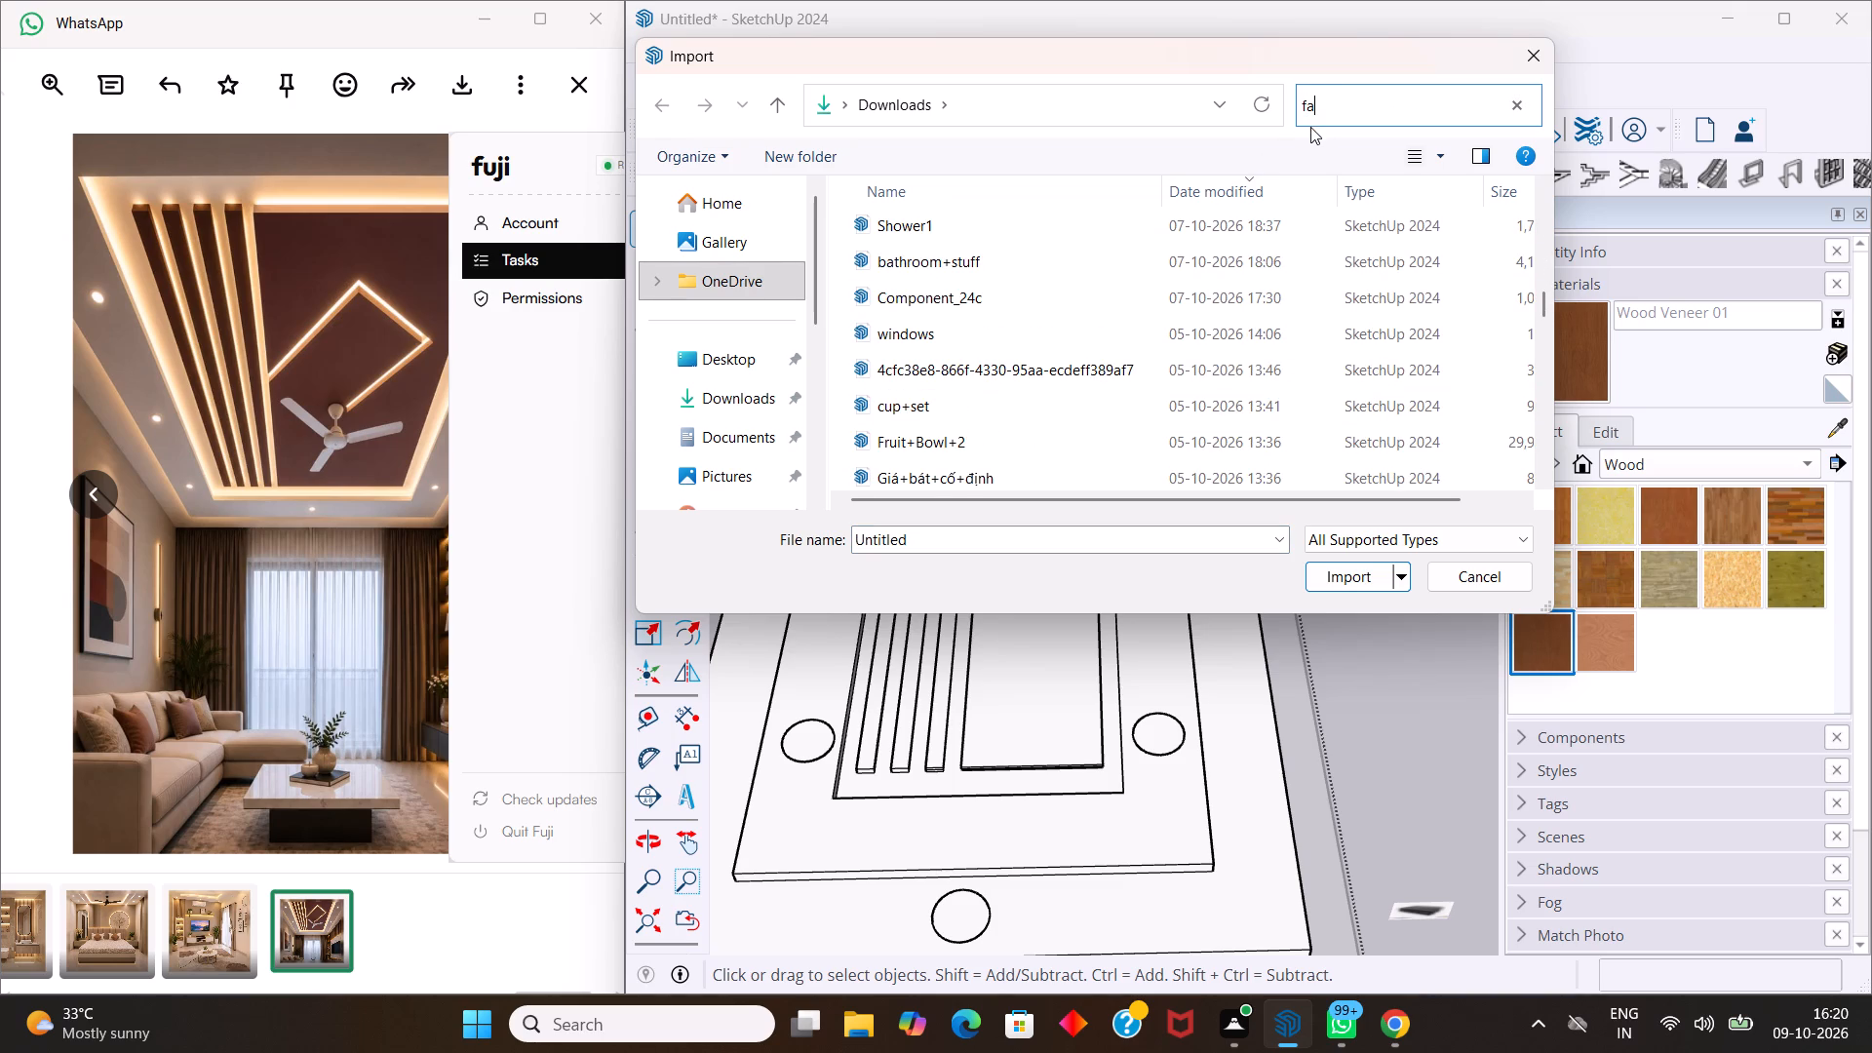
key("n")
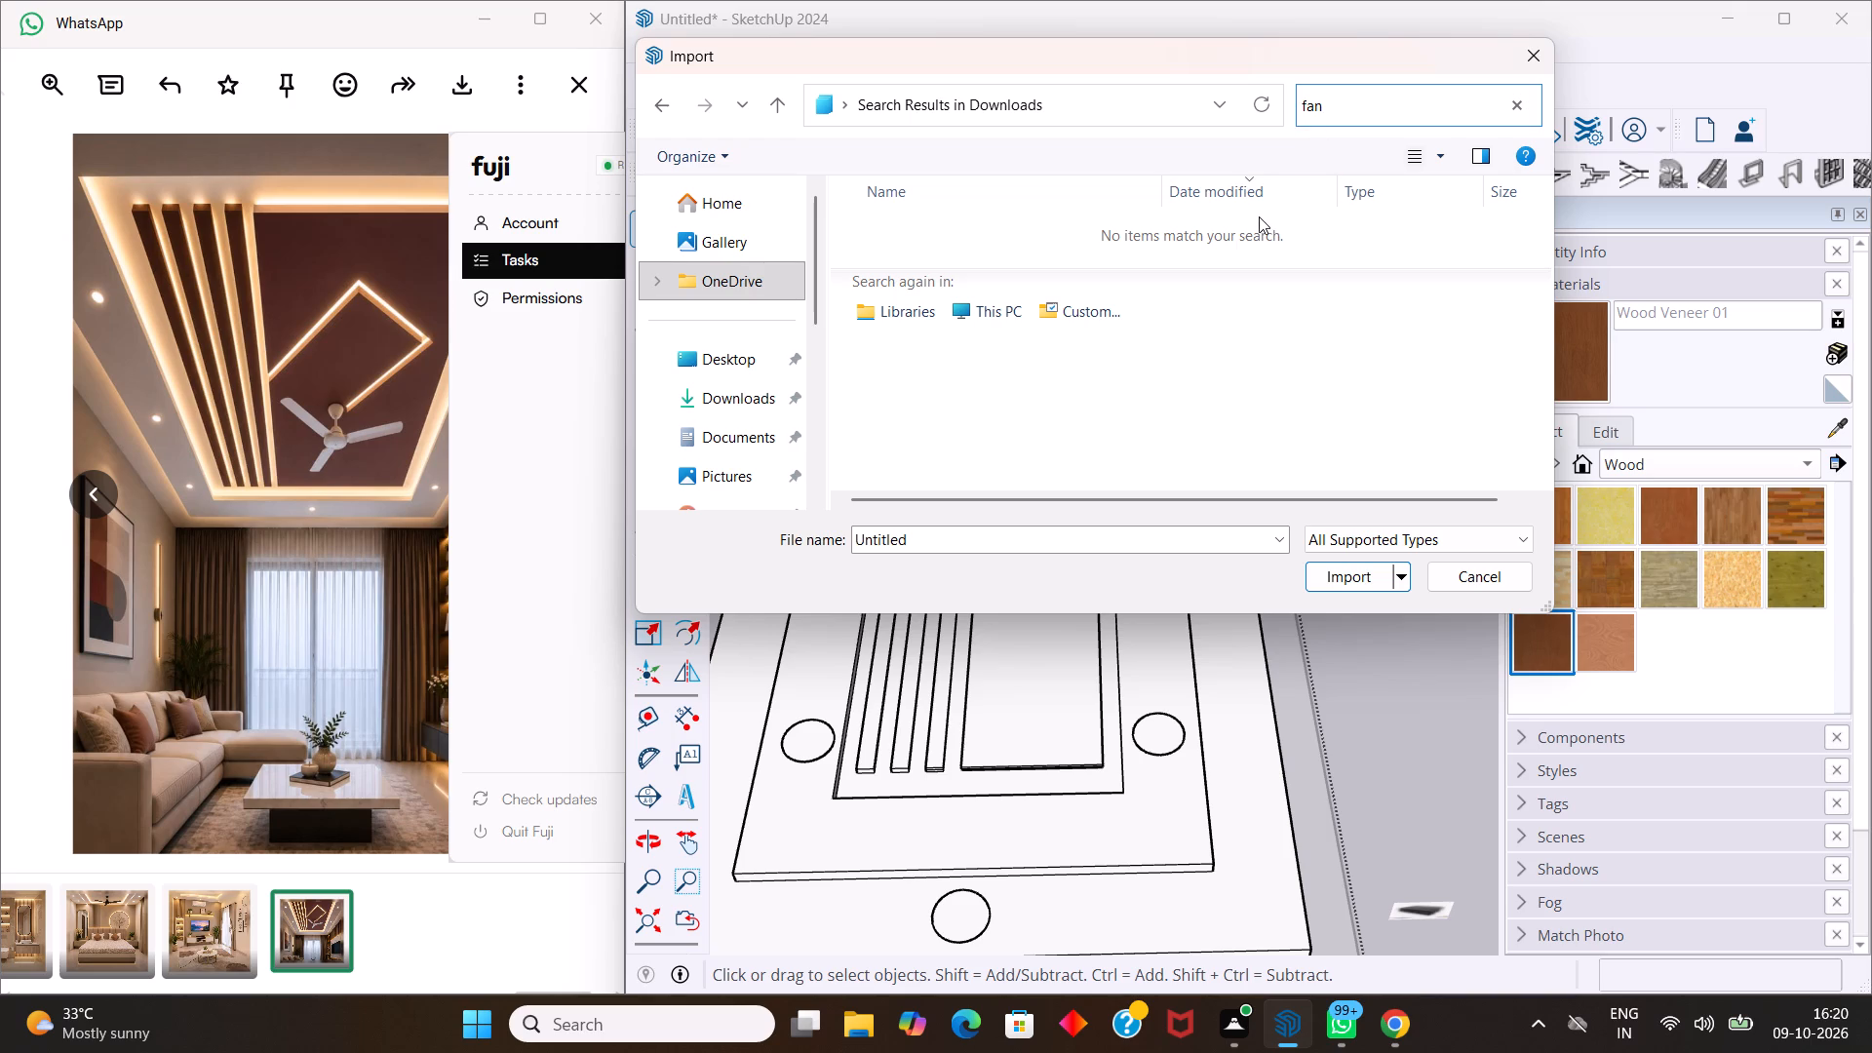
key("Return")
Import Avation+Styled+Ceiling+Fan_JSB from Downloads, browsing by large thumbnails, and place it in the open space beside the false ceiling.
left_click(743, 396)
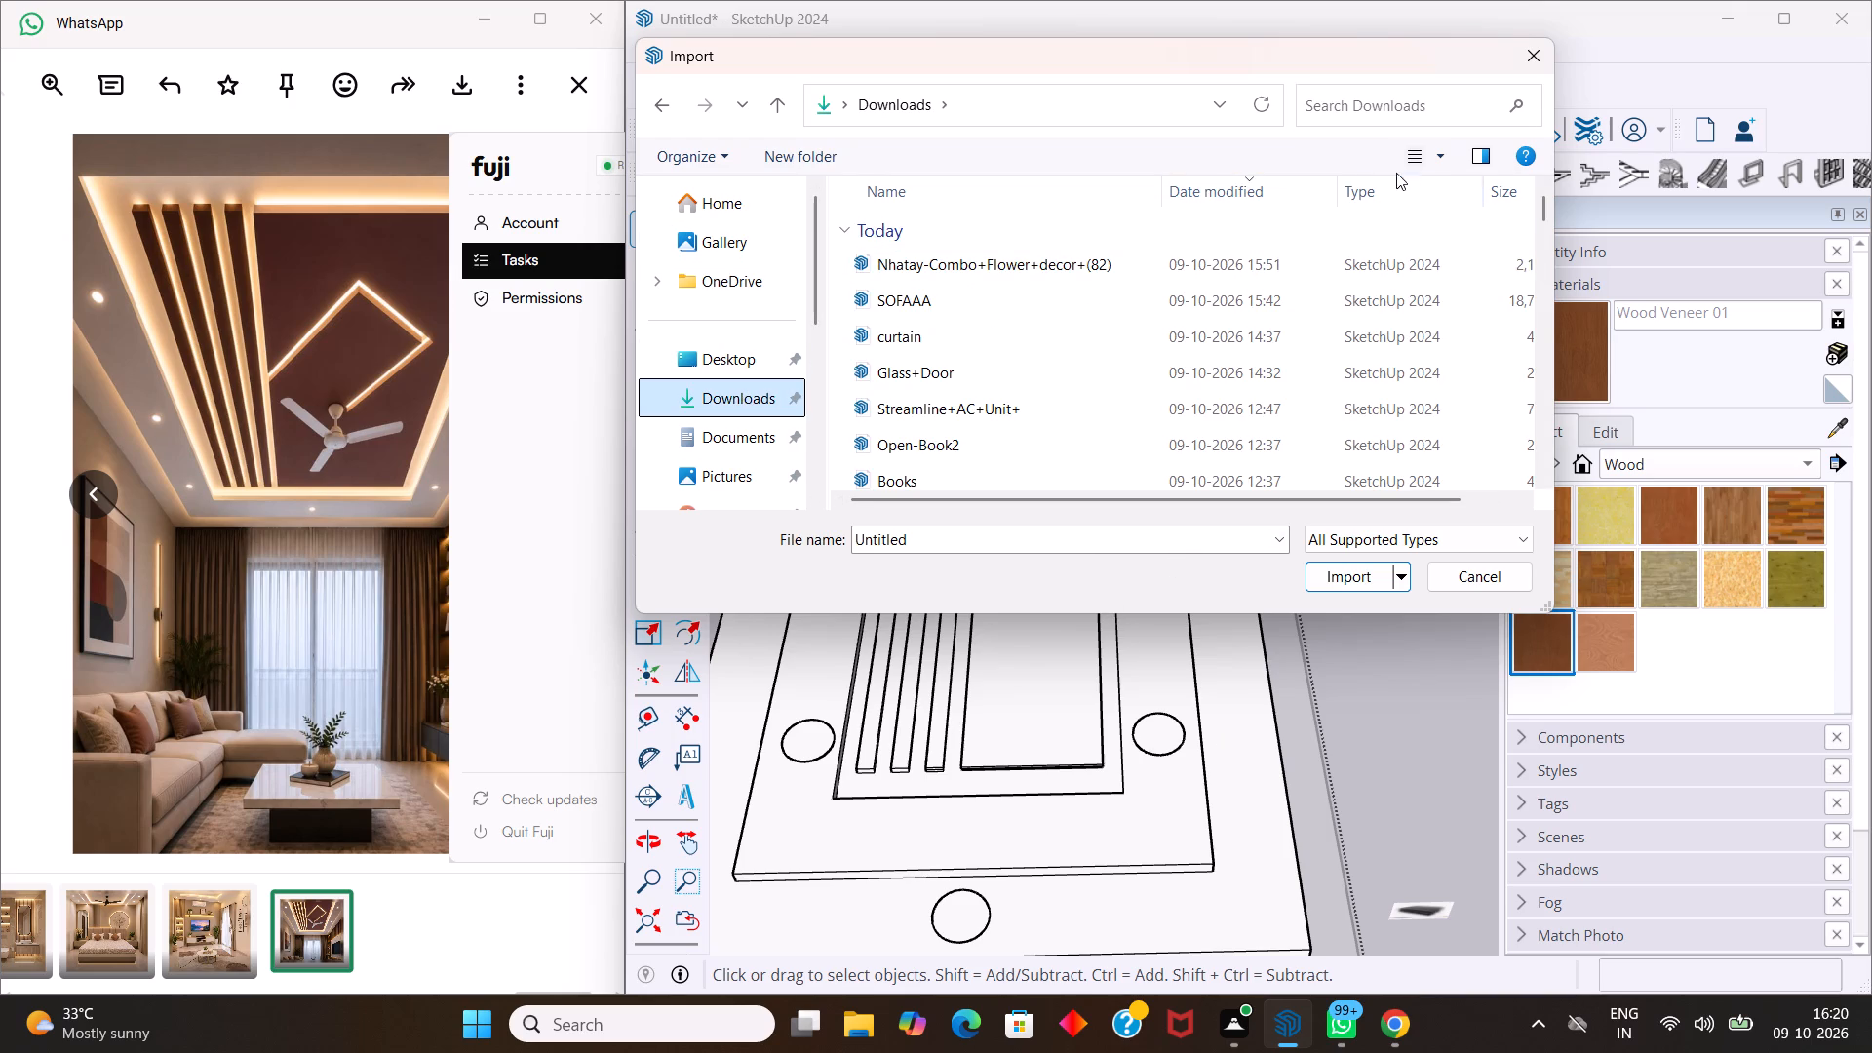
left_click(1437, 154)
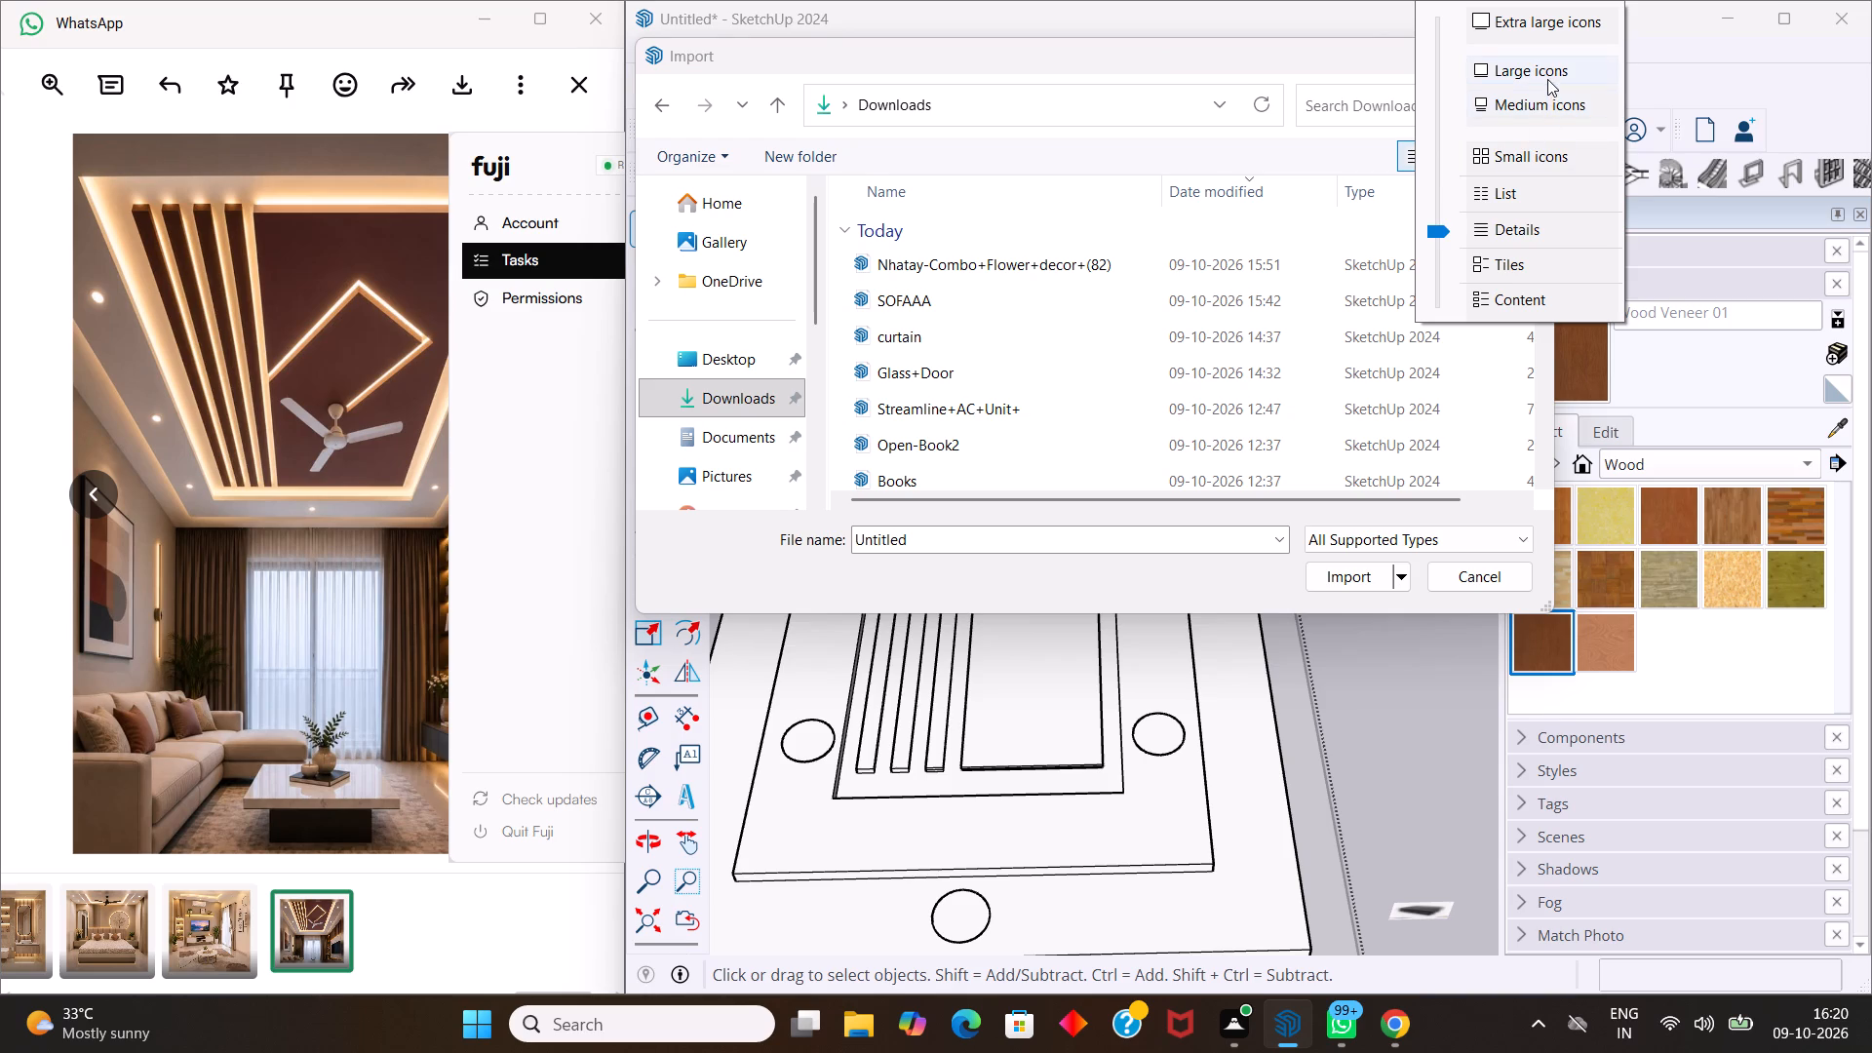
left_click(1547, 71)
scroll(1199, 280, "down", 6)
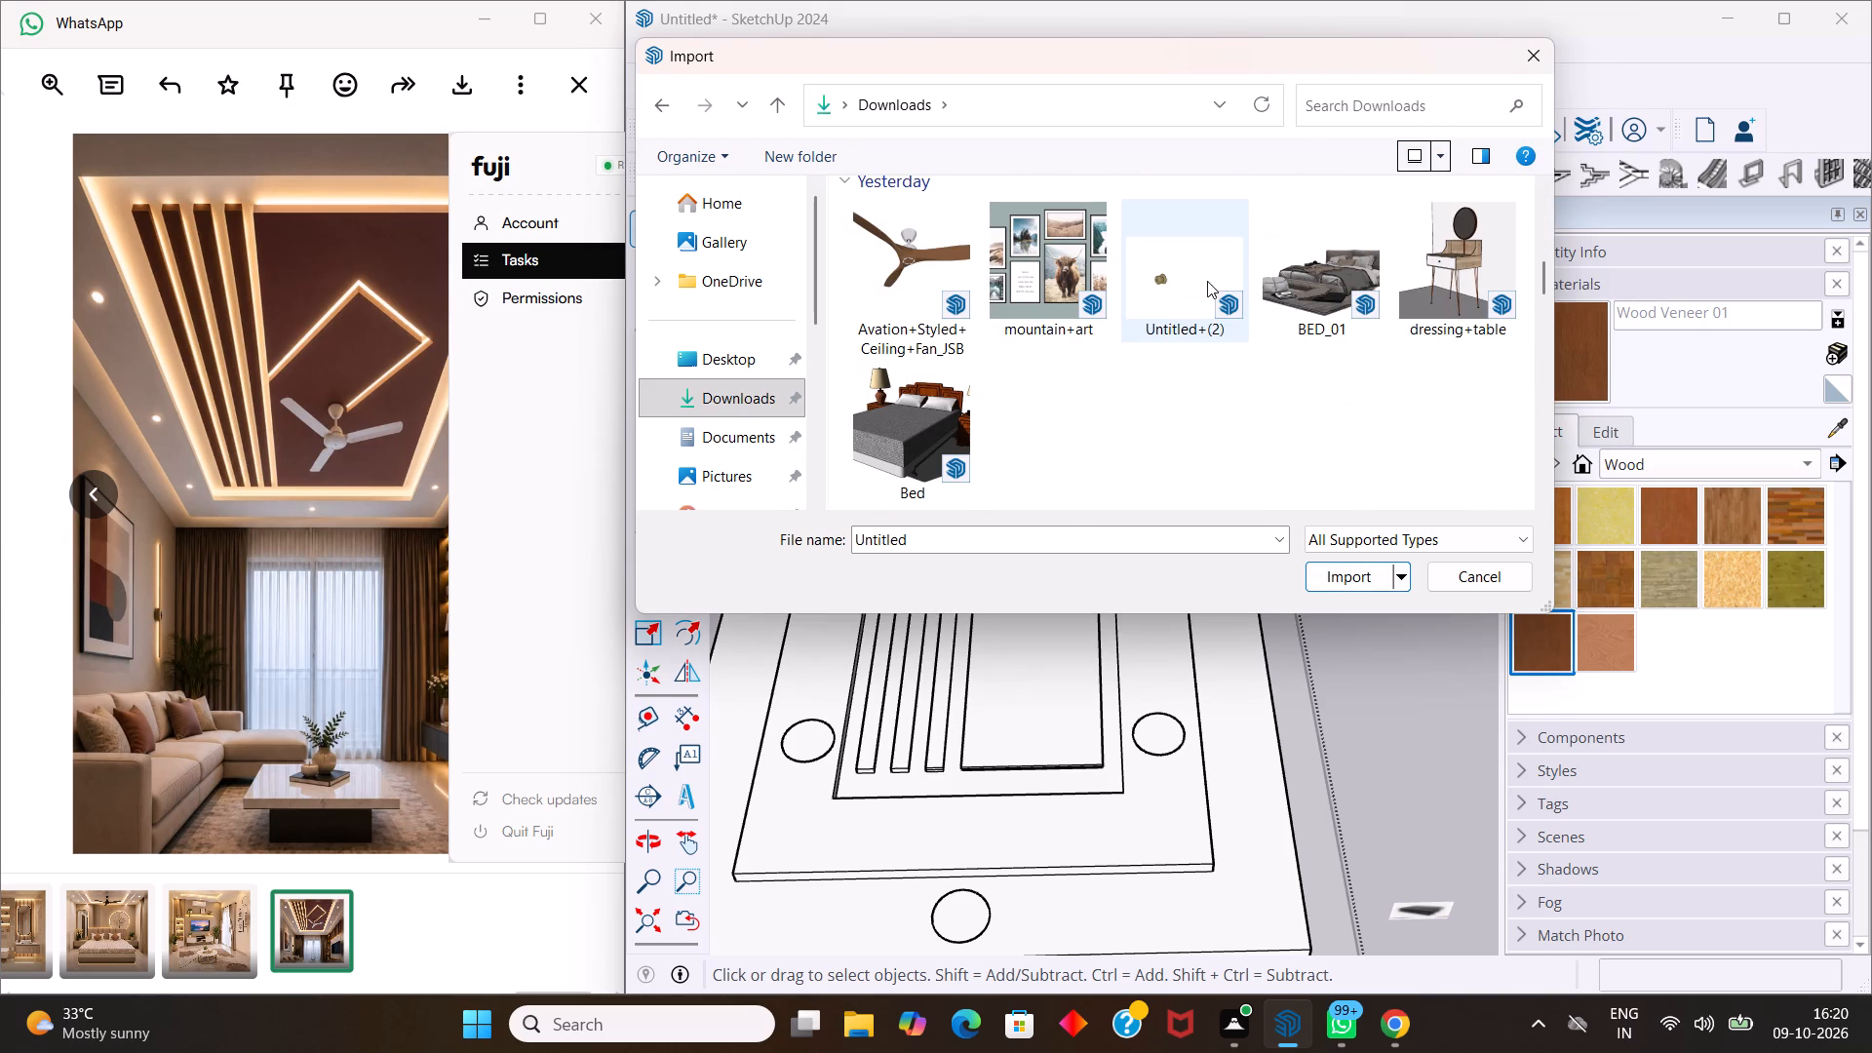
left_click(921, 268)
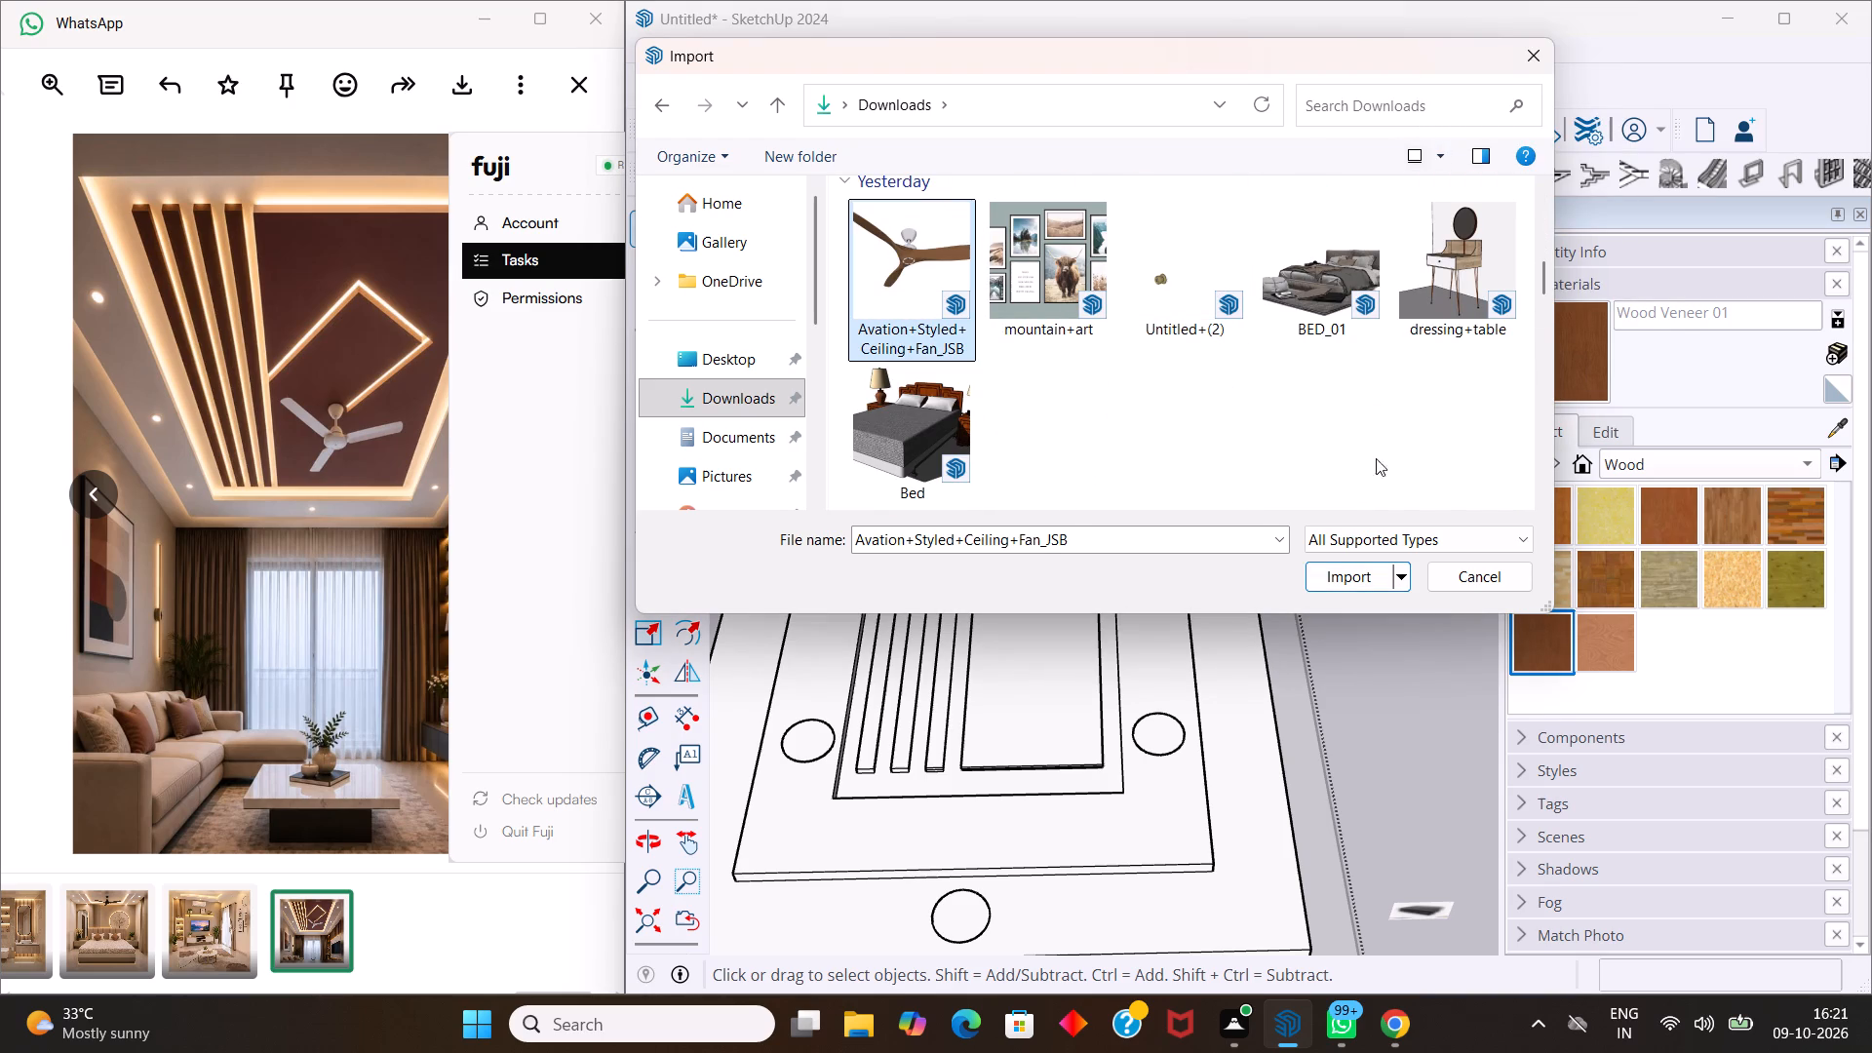
left_click(1339, 572)
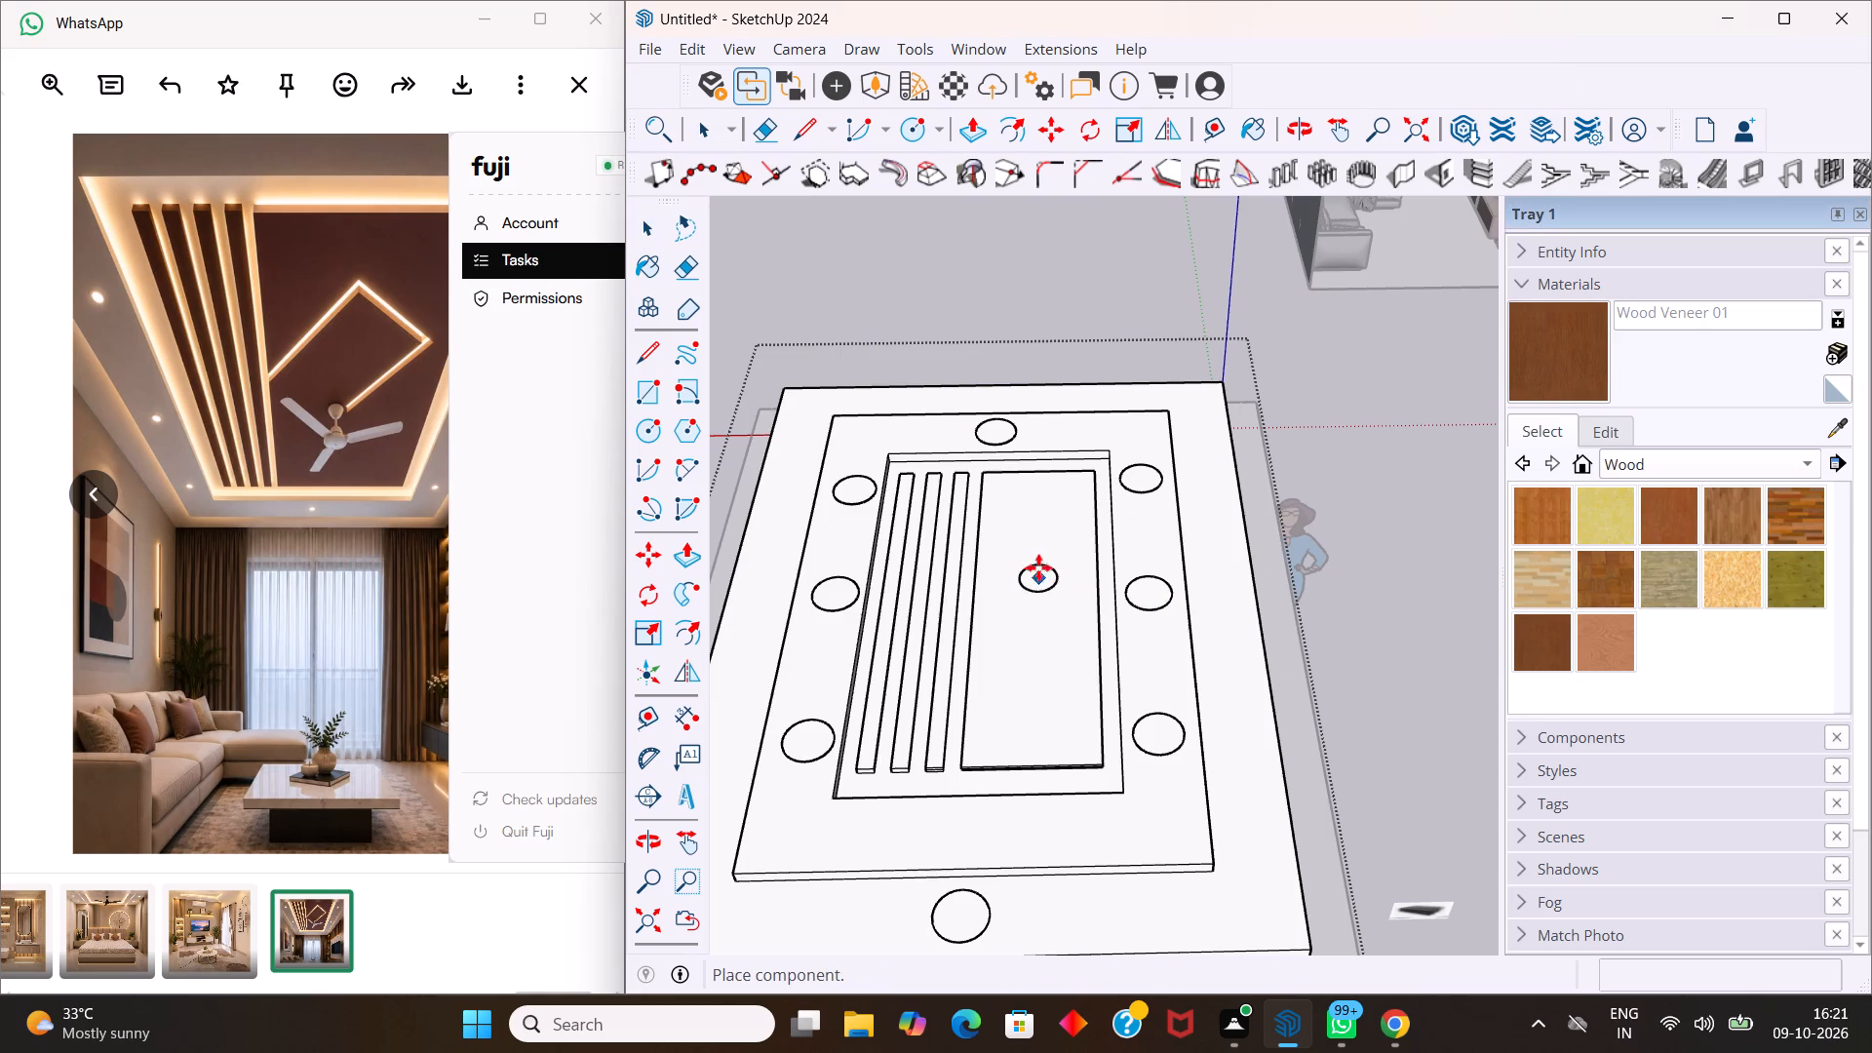
scroll(1038, 563, "down", 4)
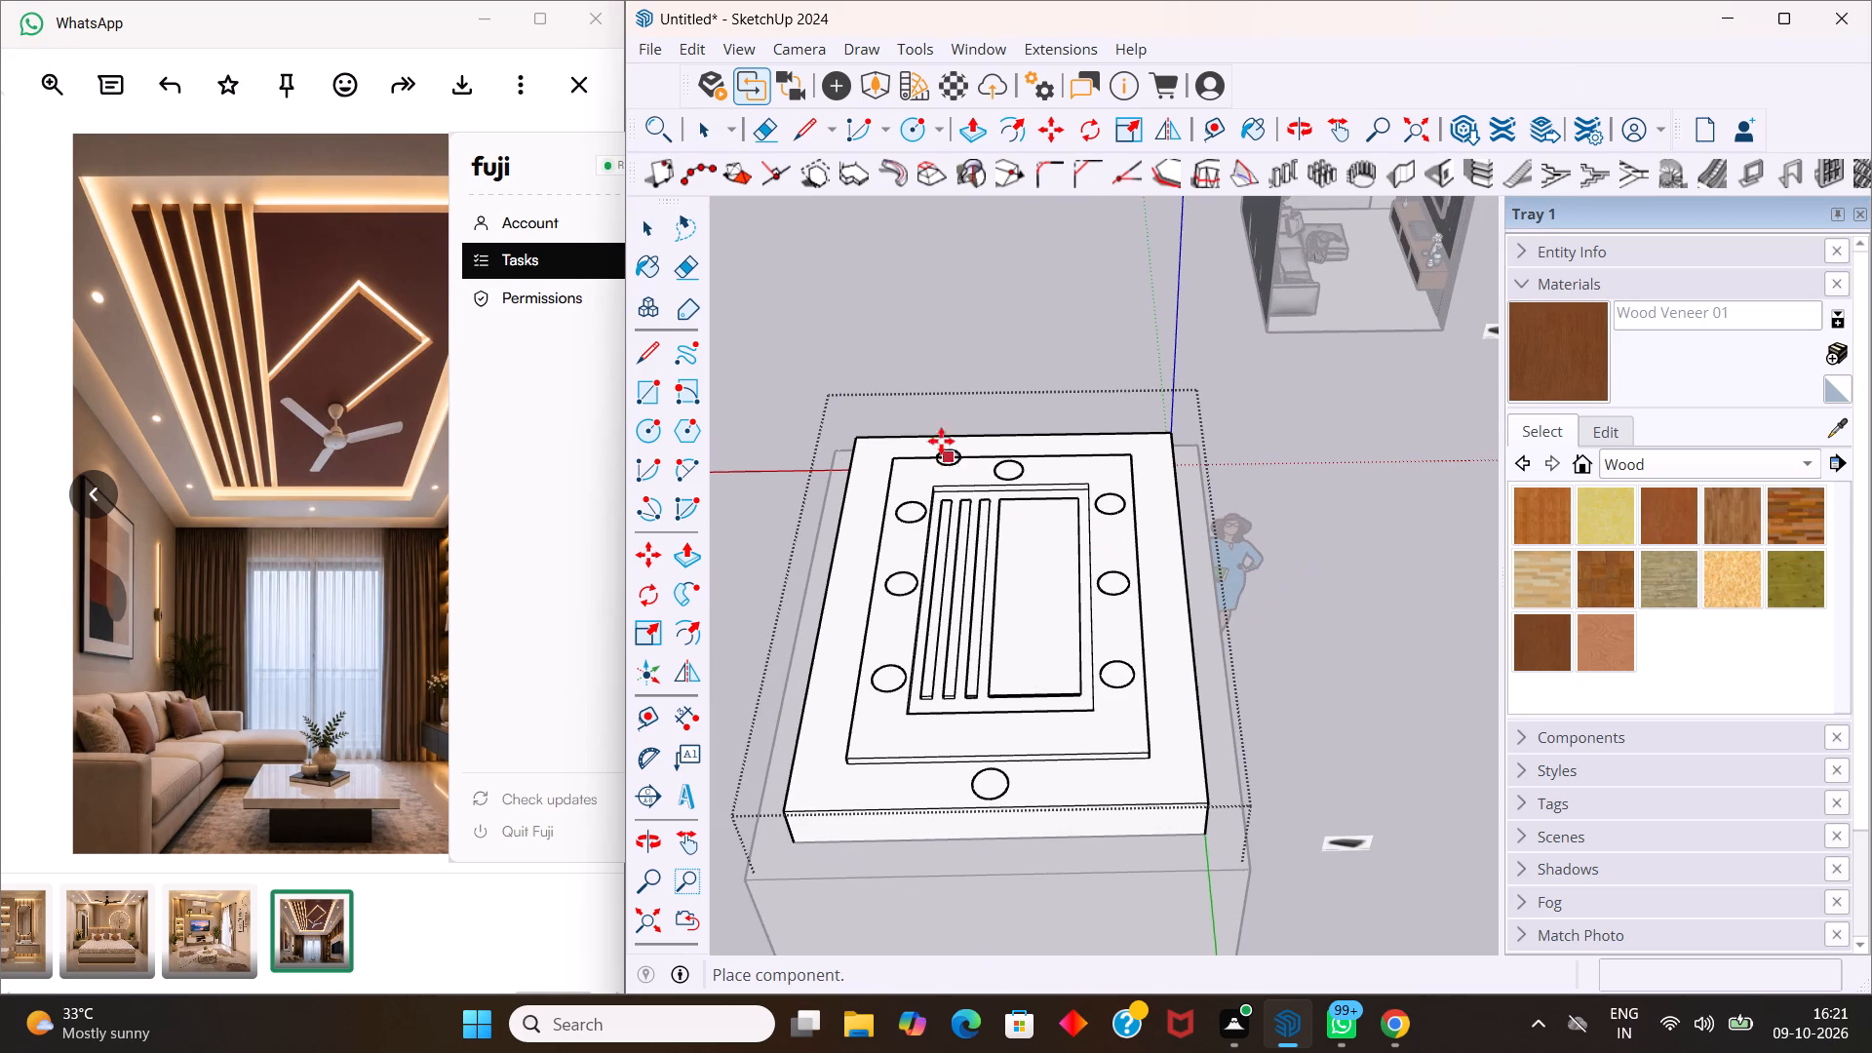
scroll(1072, 526, "down", 6)
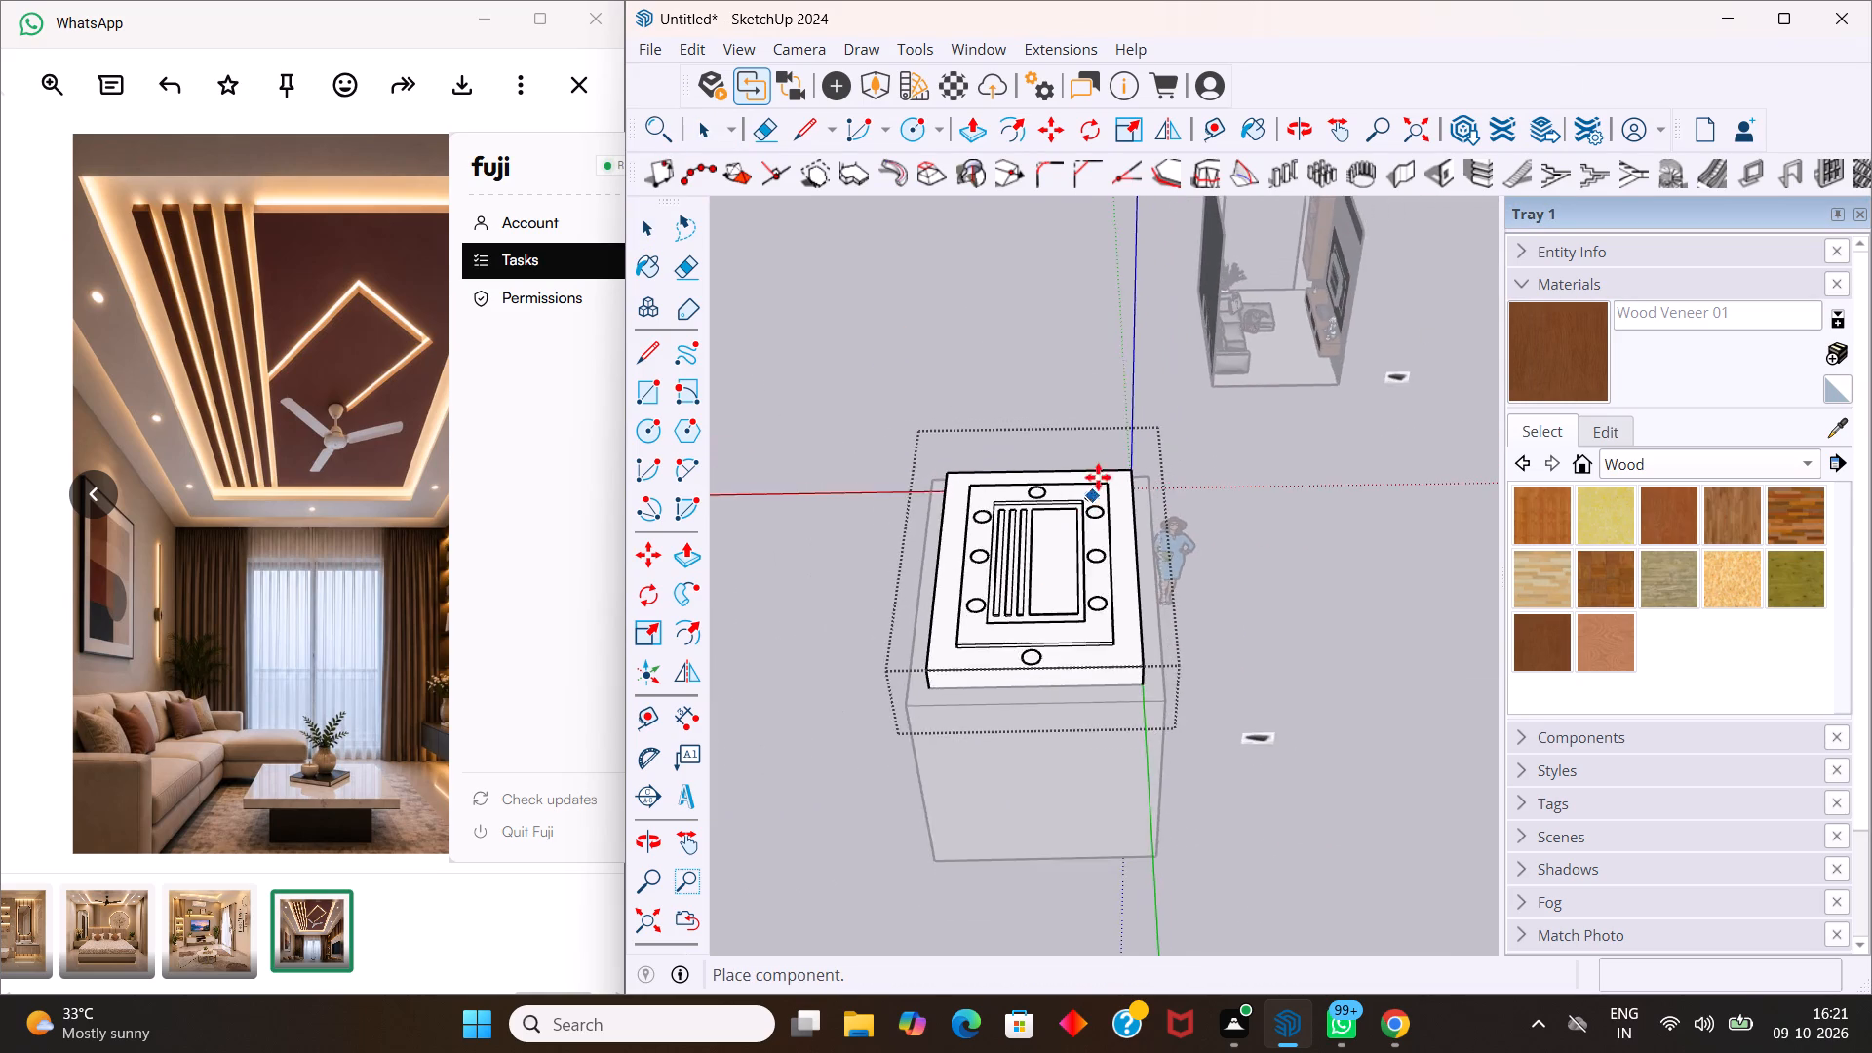
scroll(1101, 449, "down", 9)
left_click(1345, 589)
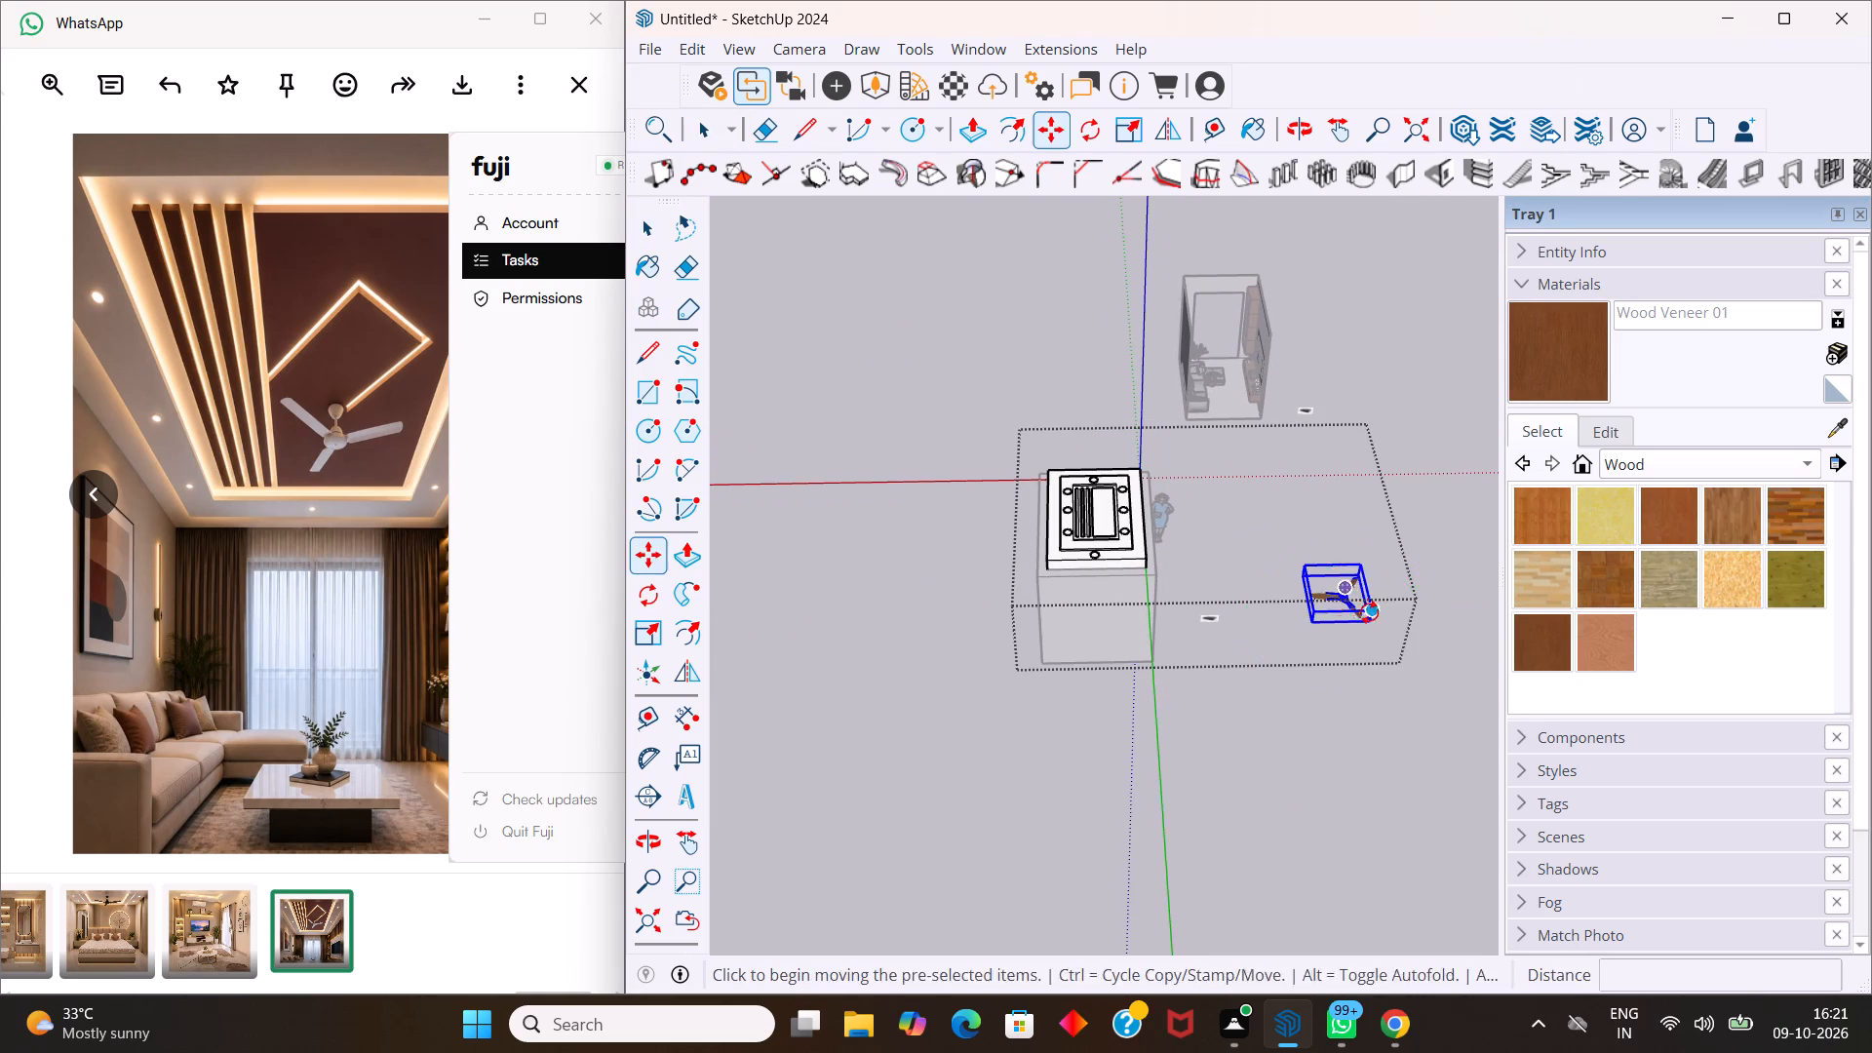
Flip the imported ceiling fan upside down across its horizontal mirror plane.
scroll(1325, 581, "up", 2)
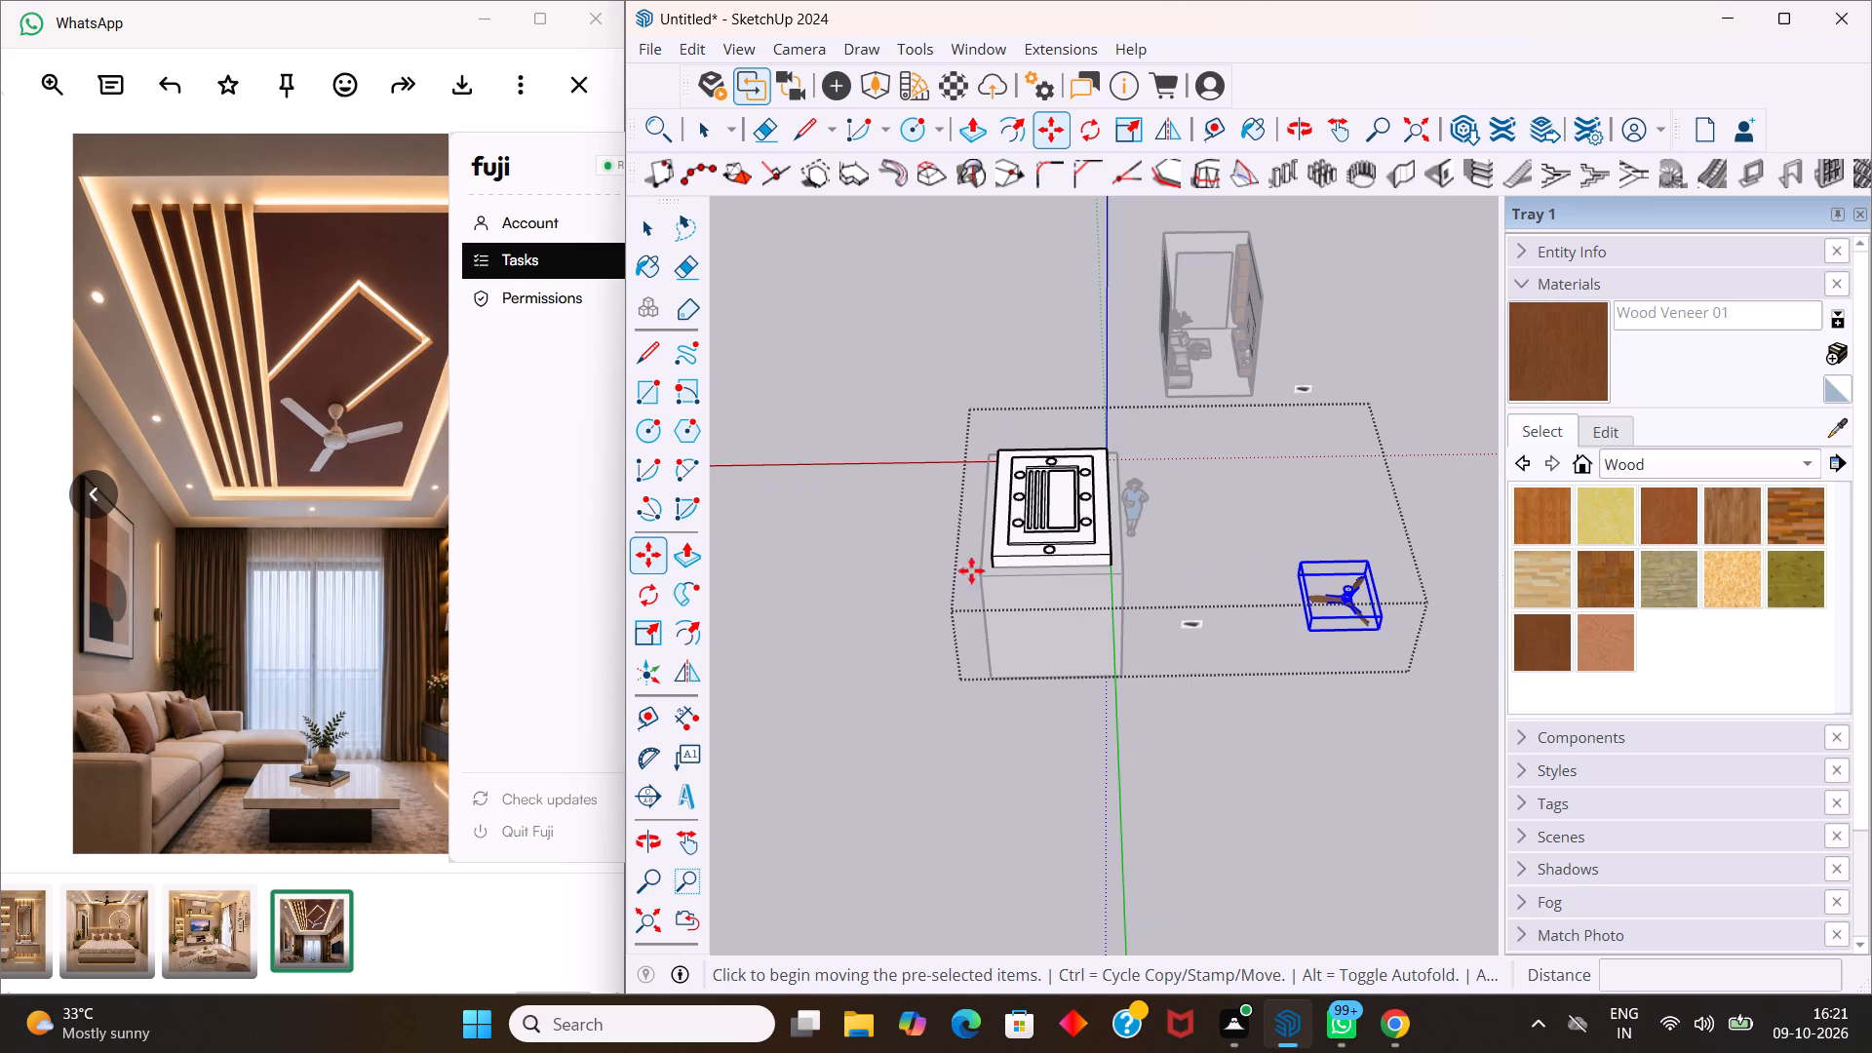
left_click(687, 713)
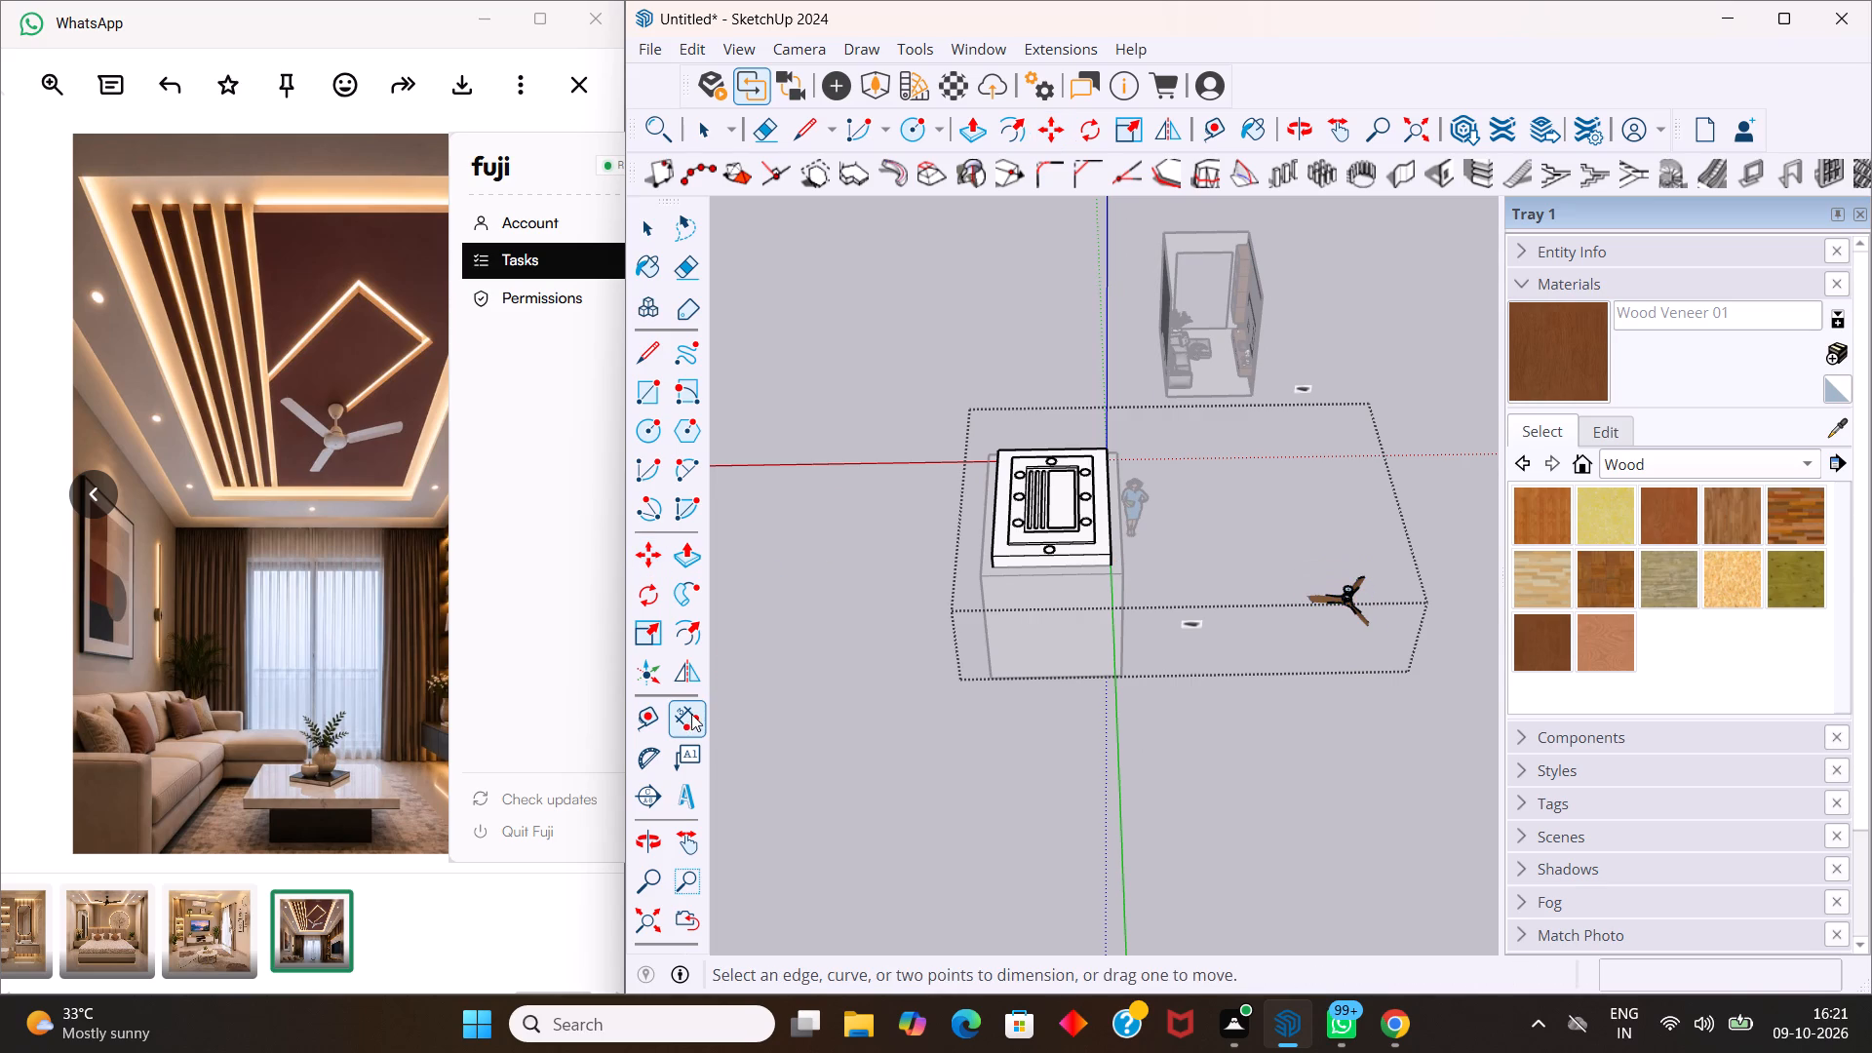
key("space")
left_click(1349, 609)
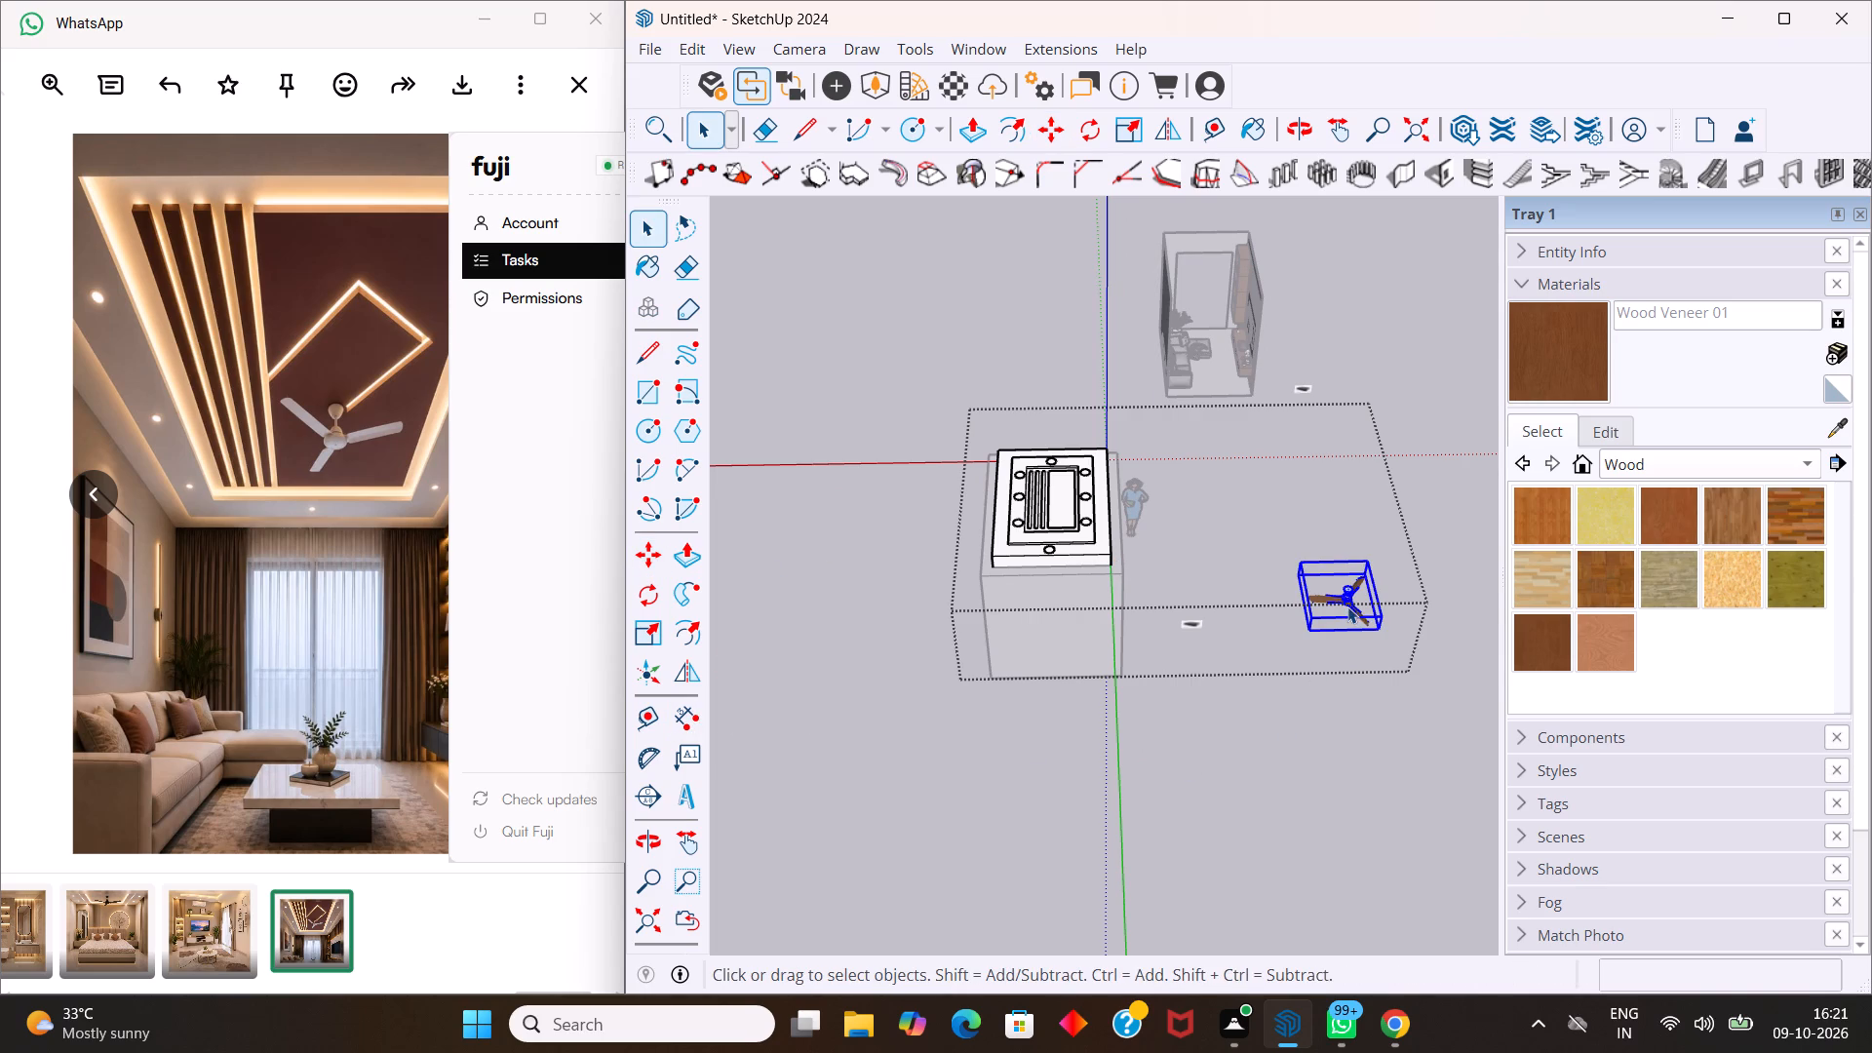
left_click(685, 664)
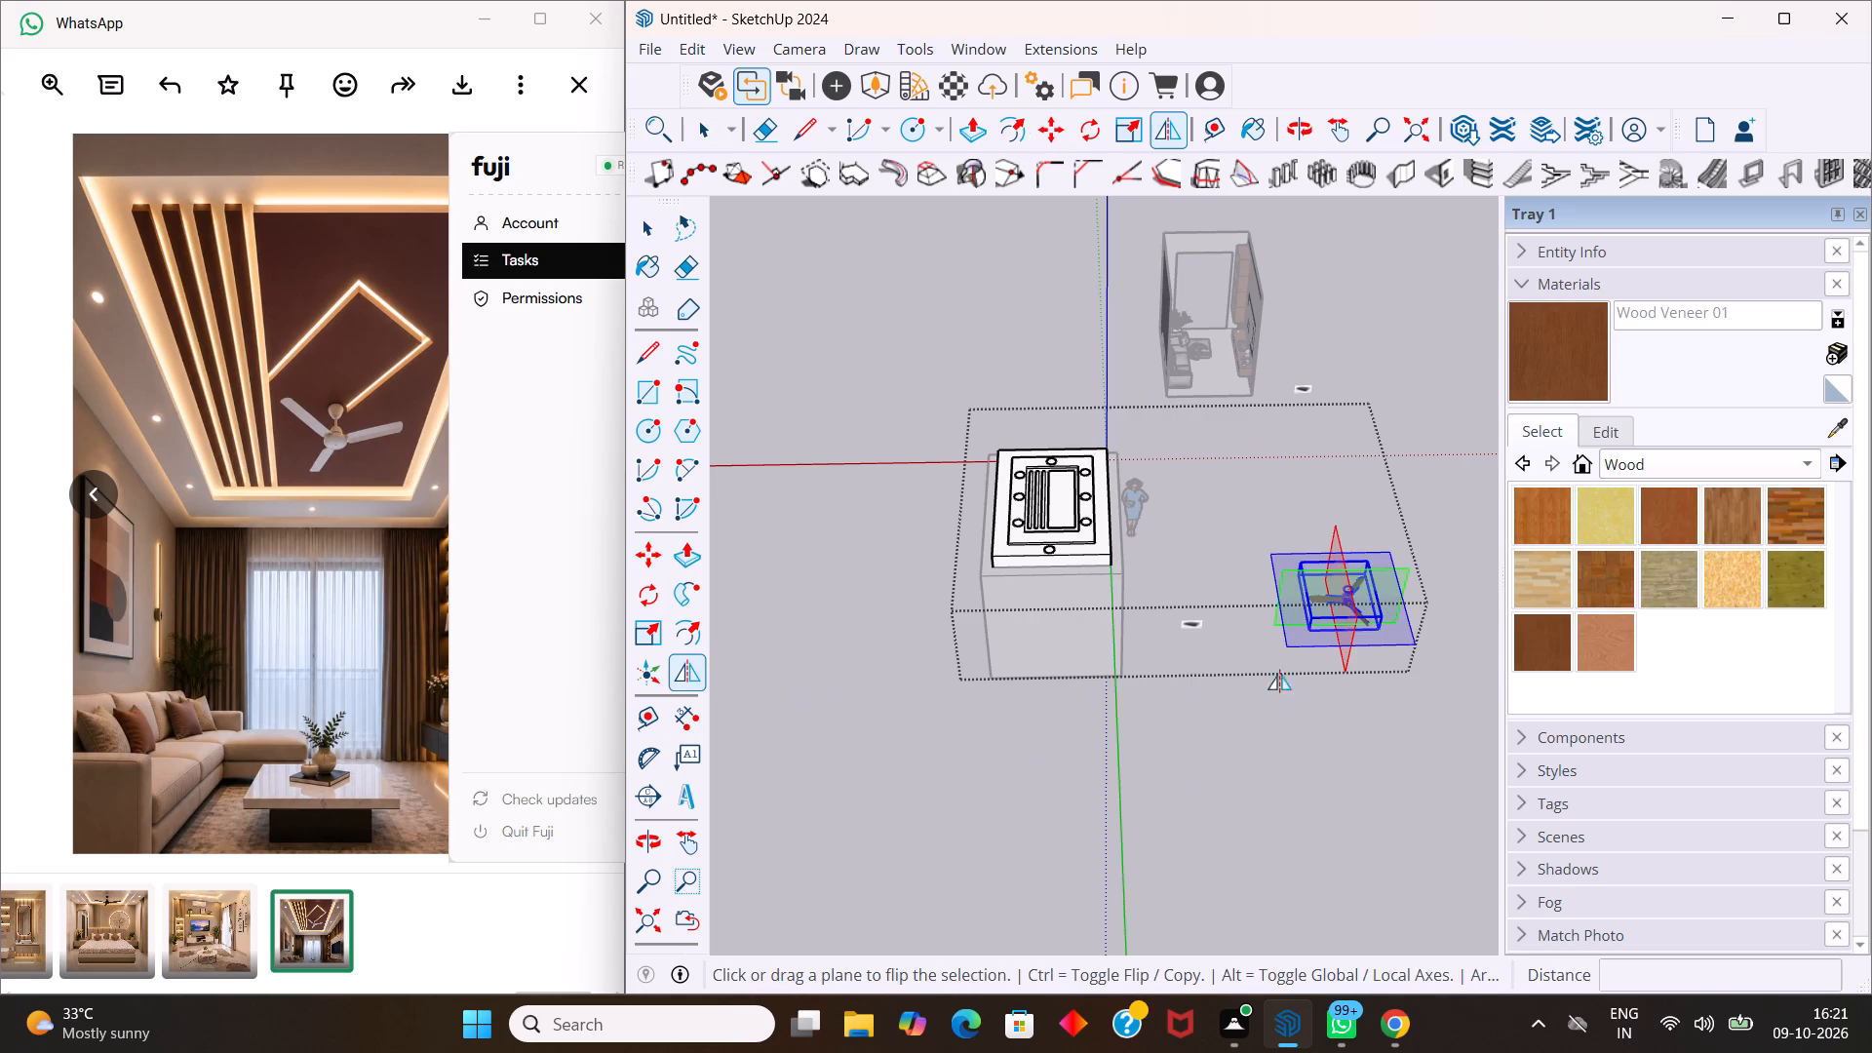
scroll(1376, 621, "up", 18)
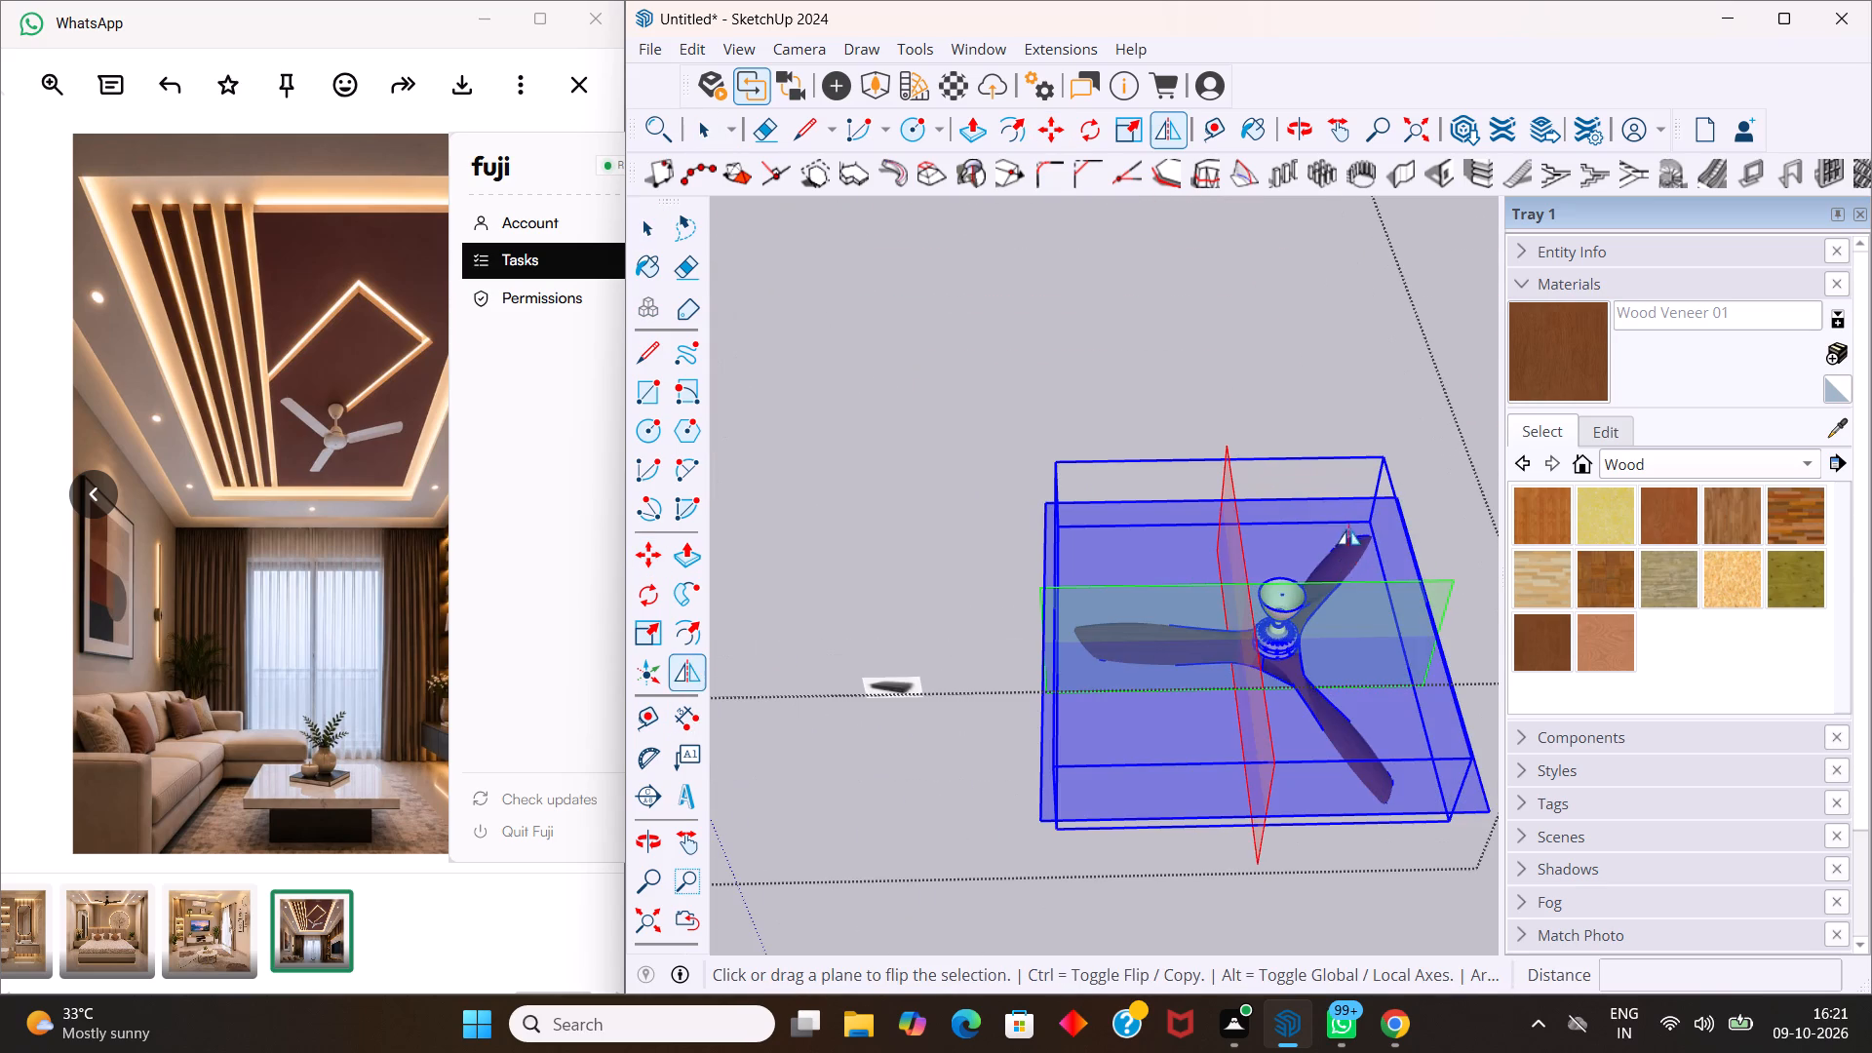
left_click(1067, 796)
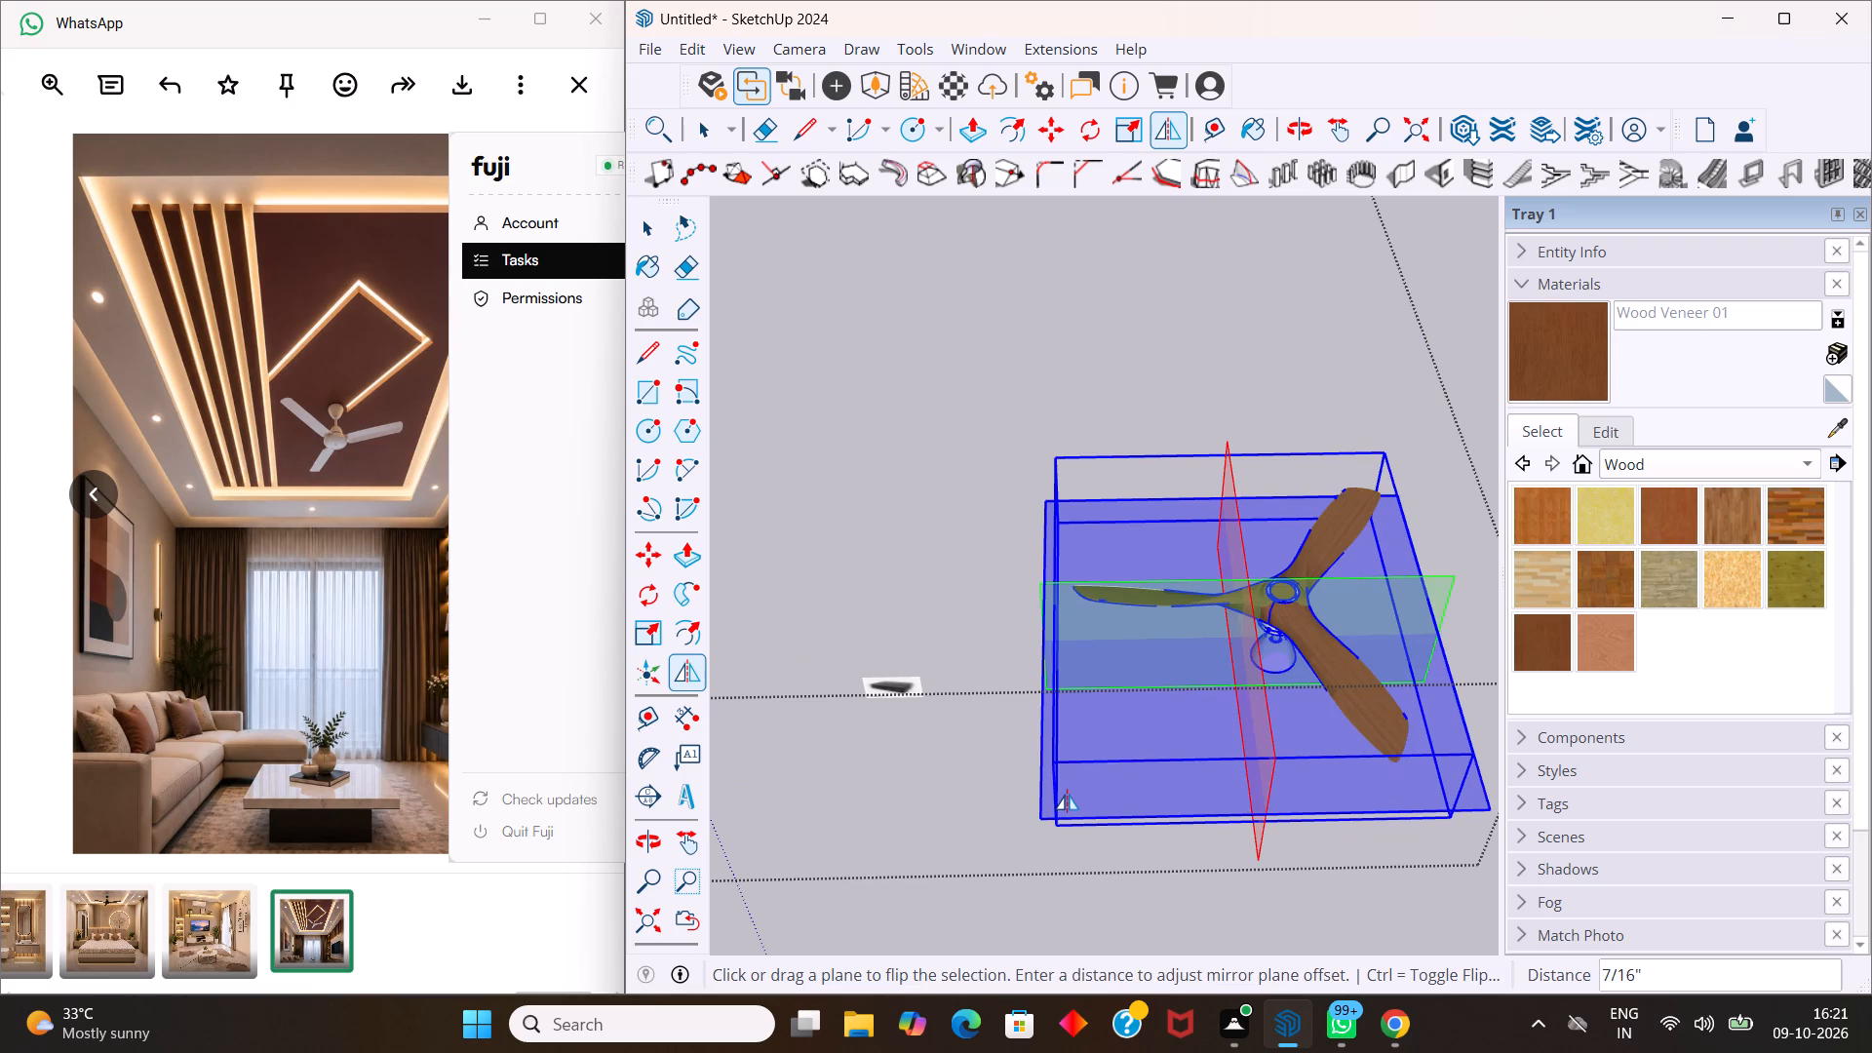
key("space")
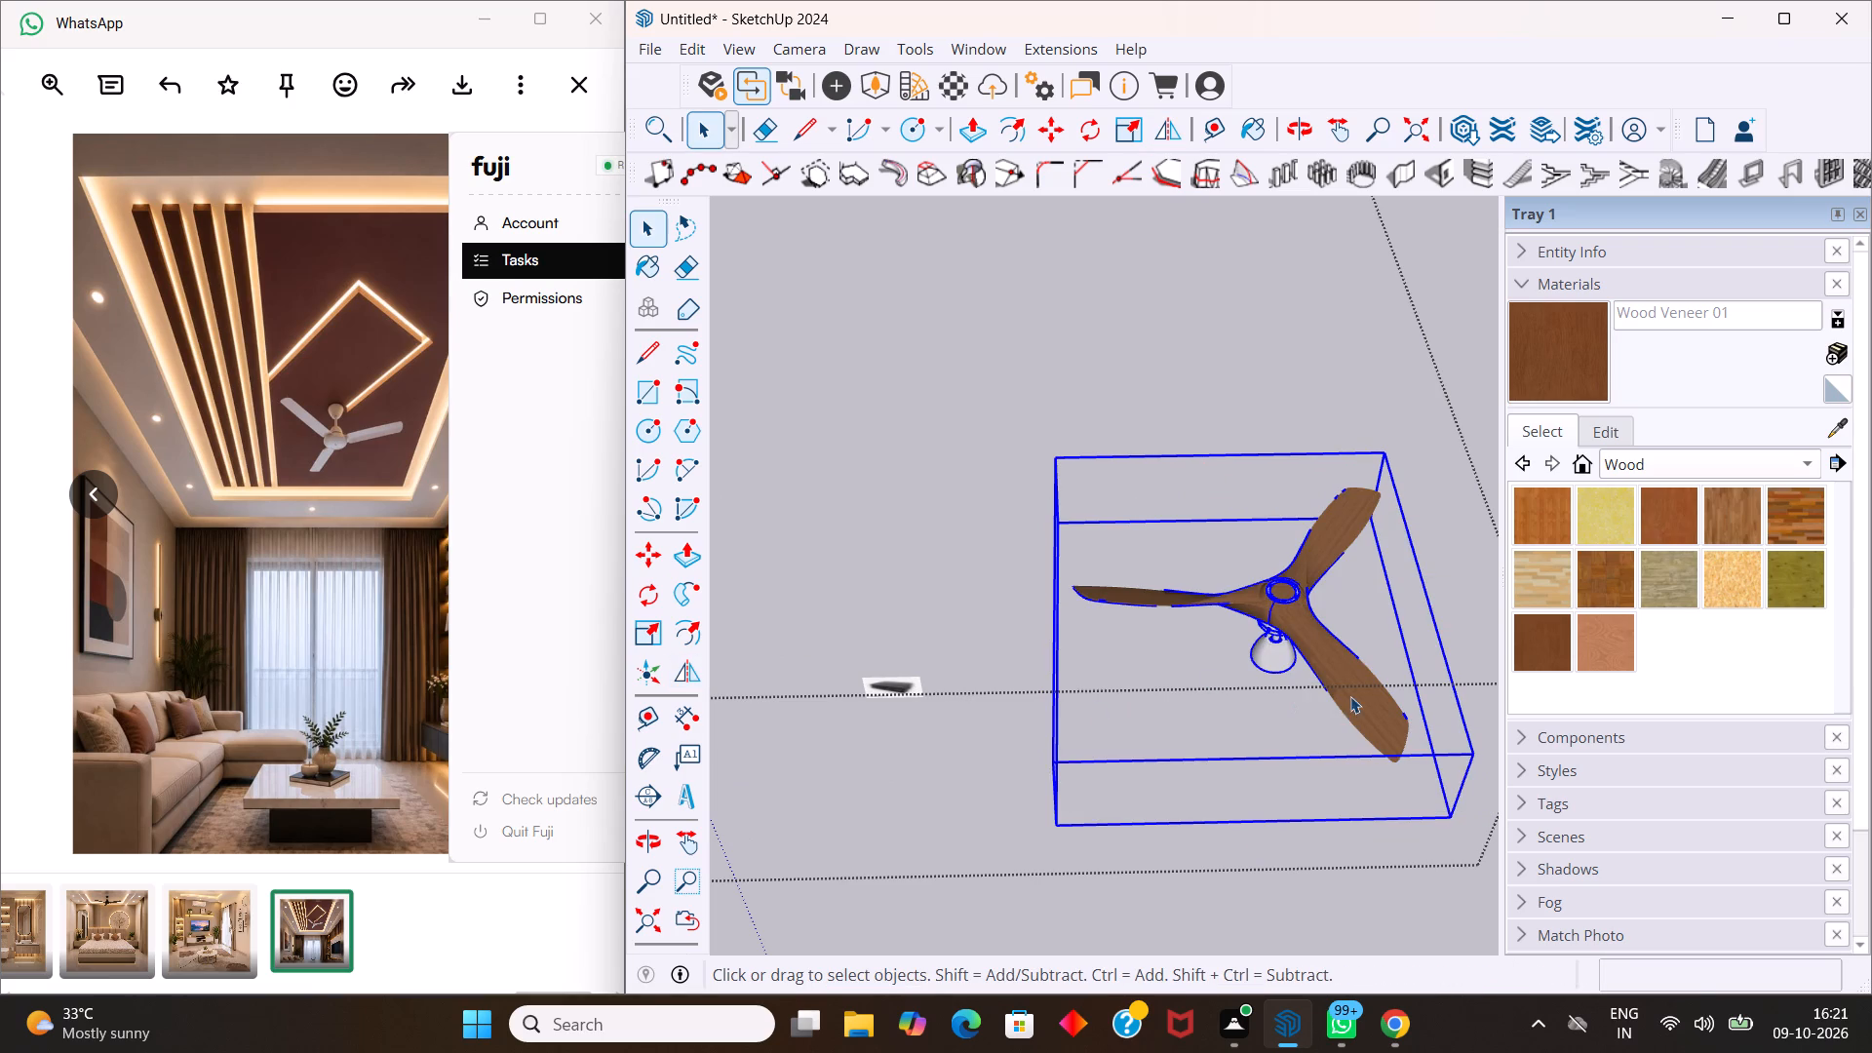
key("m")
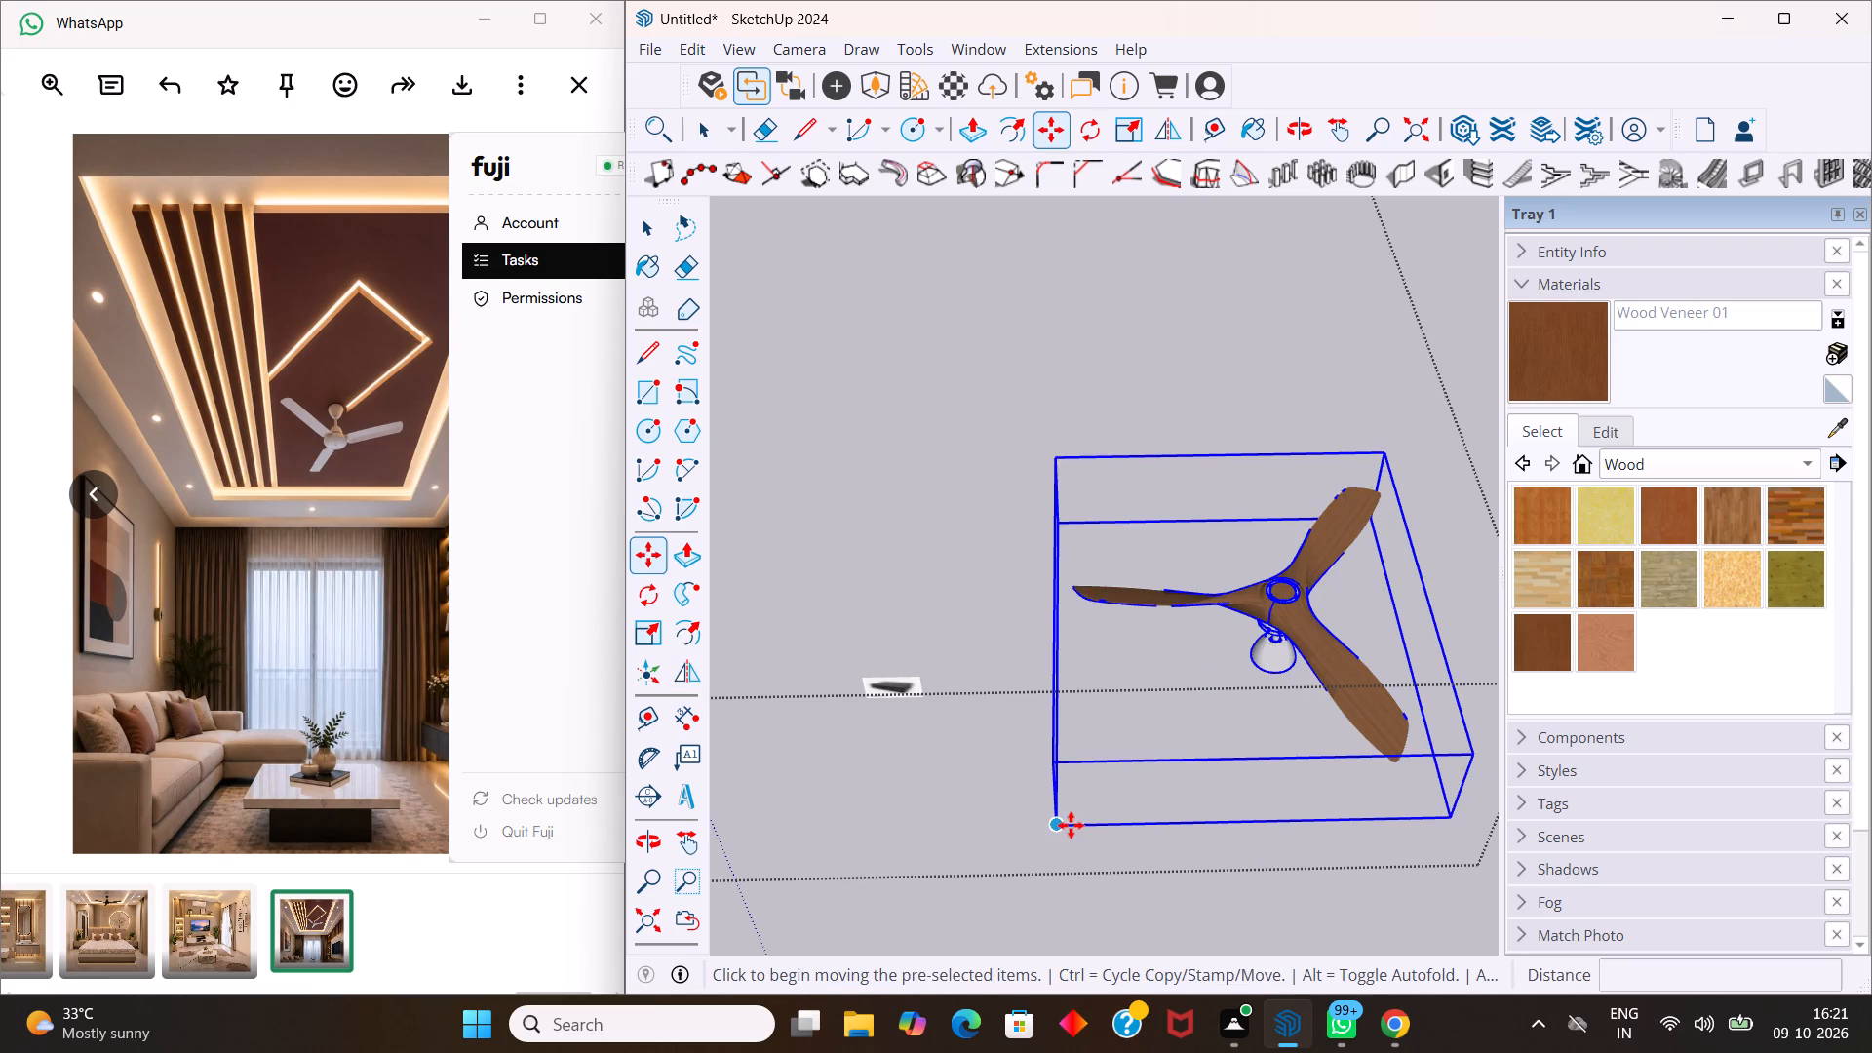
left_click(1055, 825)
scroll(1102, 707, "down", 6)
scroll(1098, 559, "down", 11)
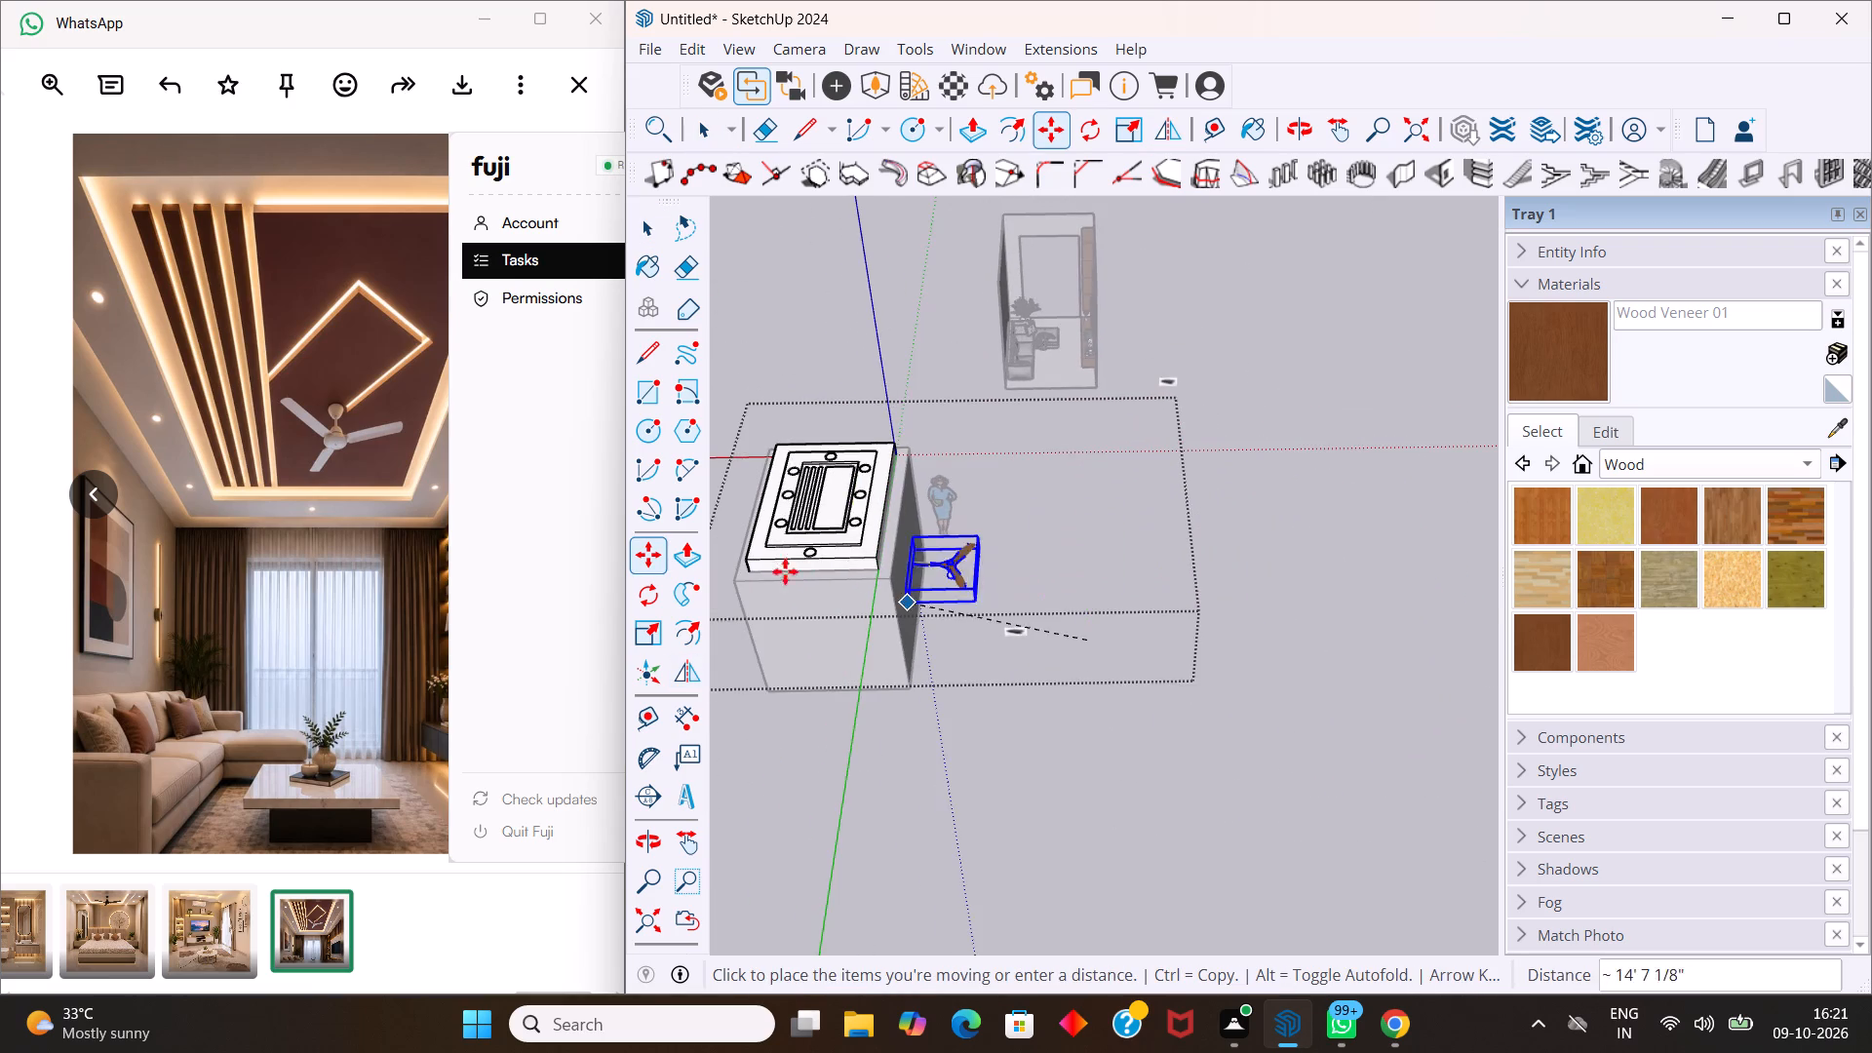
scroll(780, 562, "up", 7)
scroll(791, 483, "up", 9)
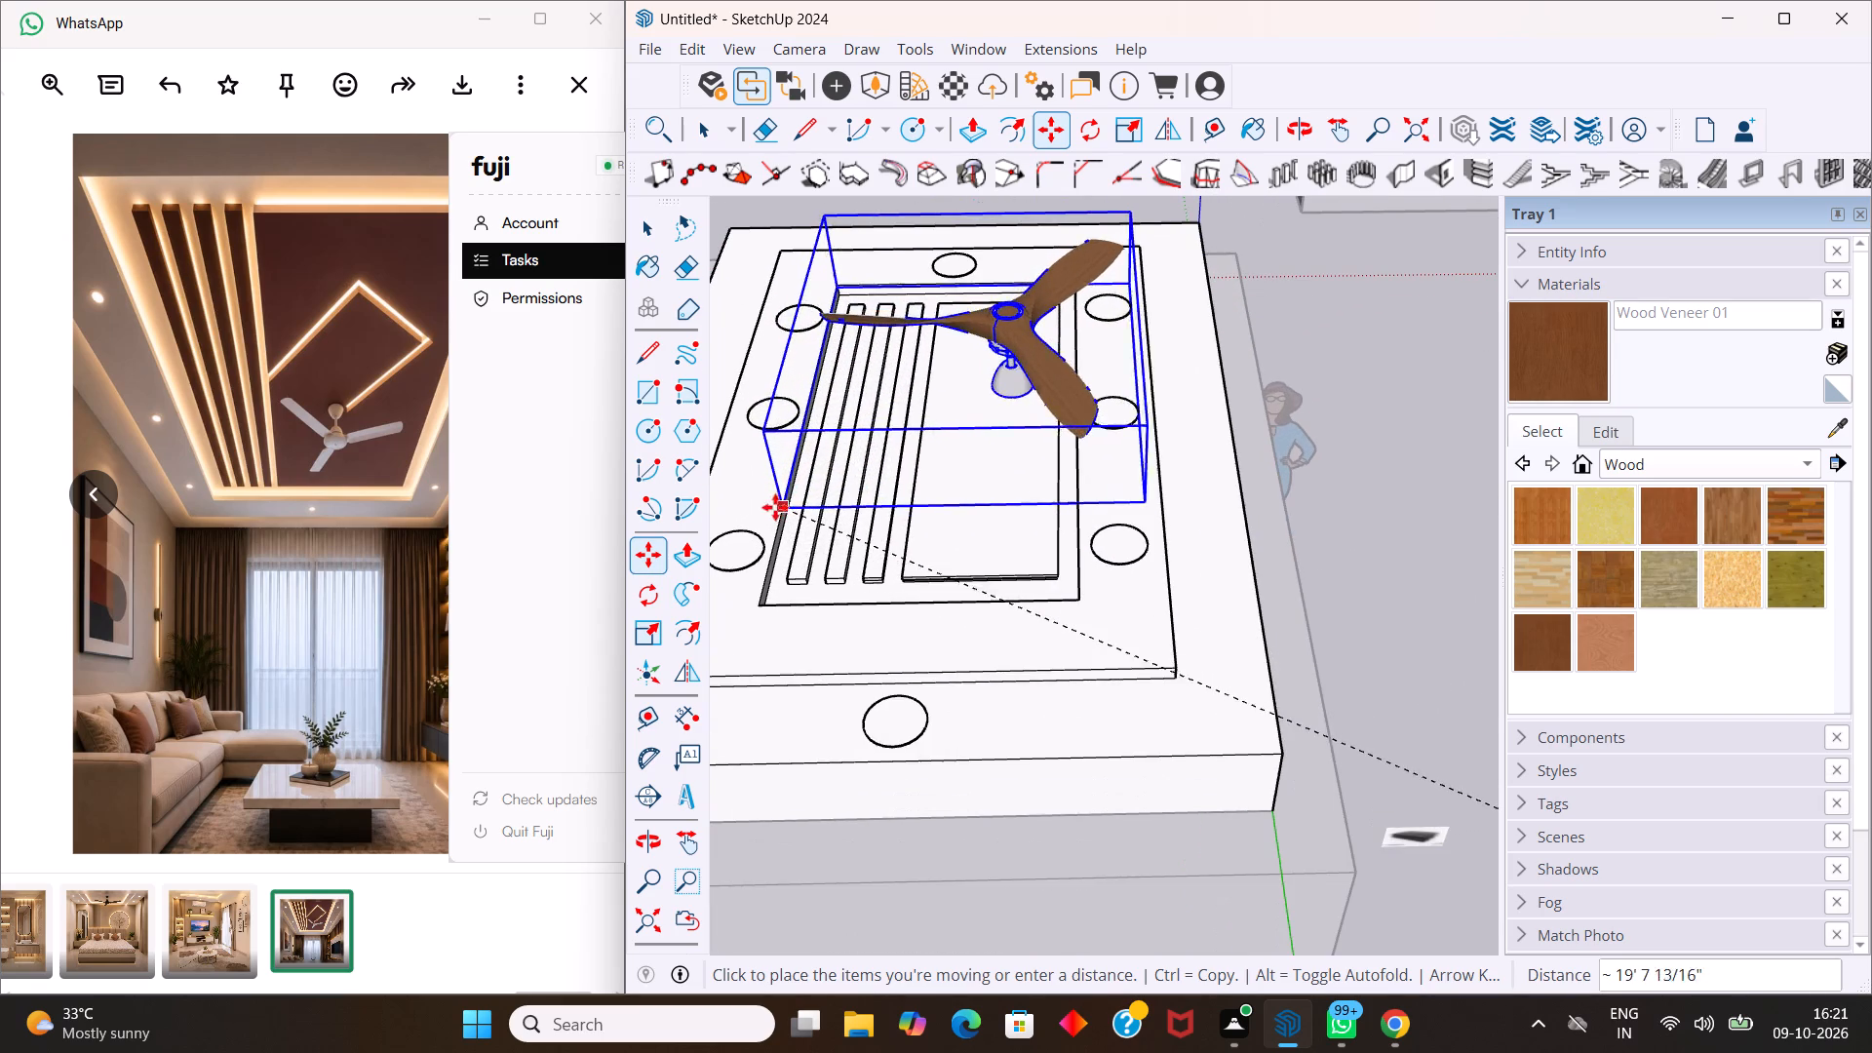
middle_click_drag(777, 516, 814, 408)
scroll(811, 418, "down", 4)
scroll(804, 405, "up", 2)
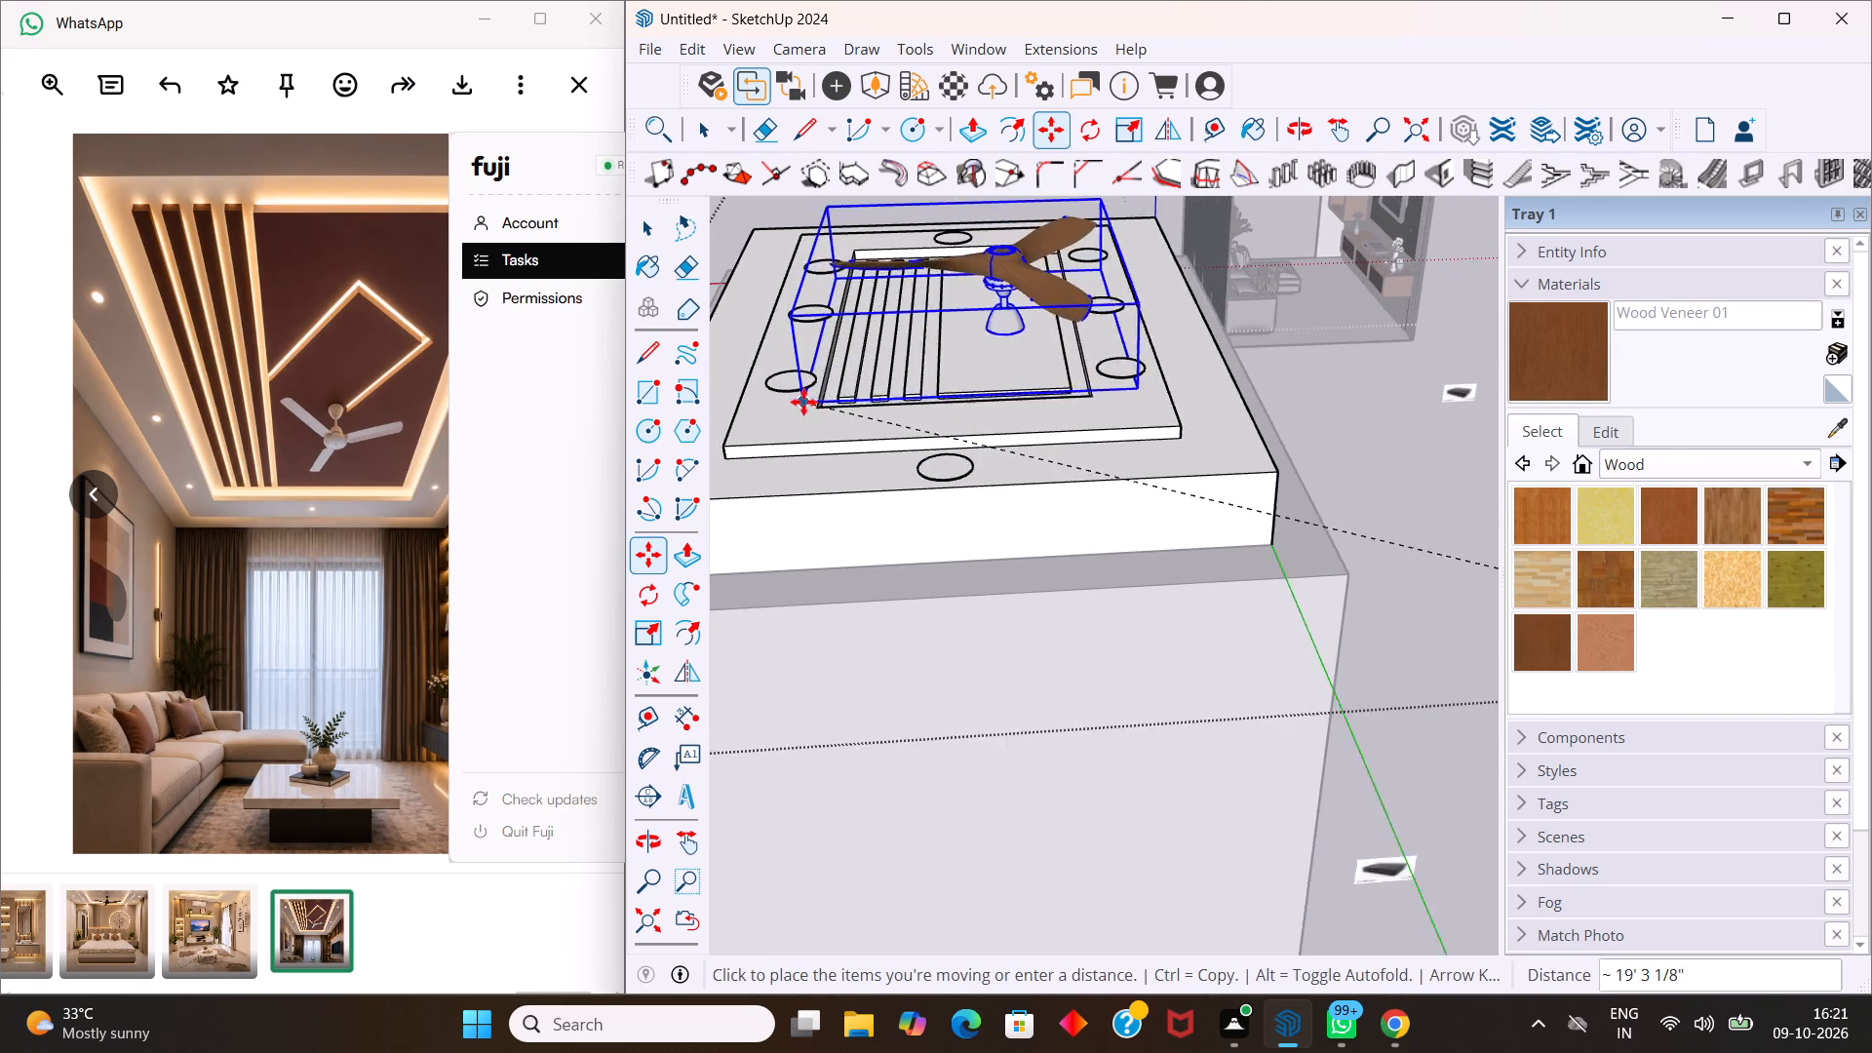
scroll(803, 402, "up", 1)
Scale the flipped ceiling fan down uniformly from one corner of its bounding box.
key("s")
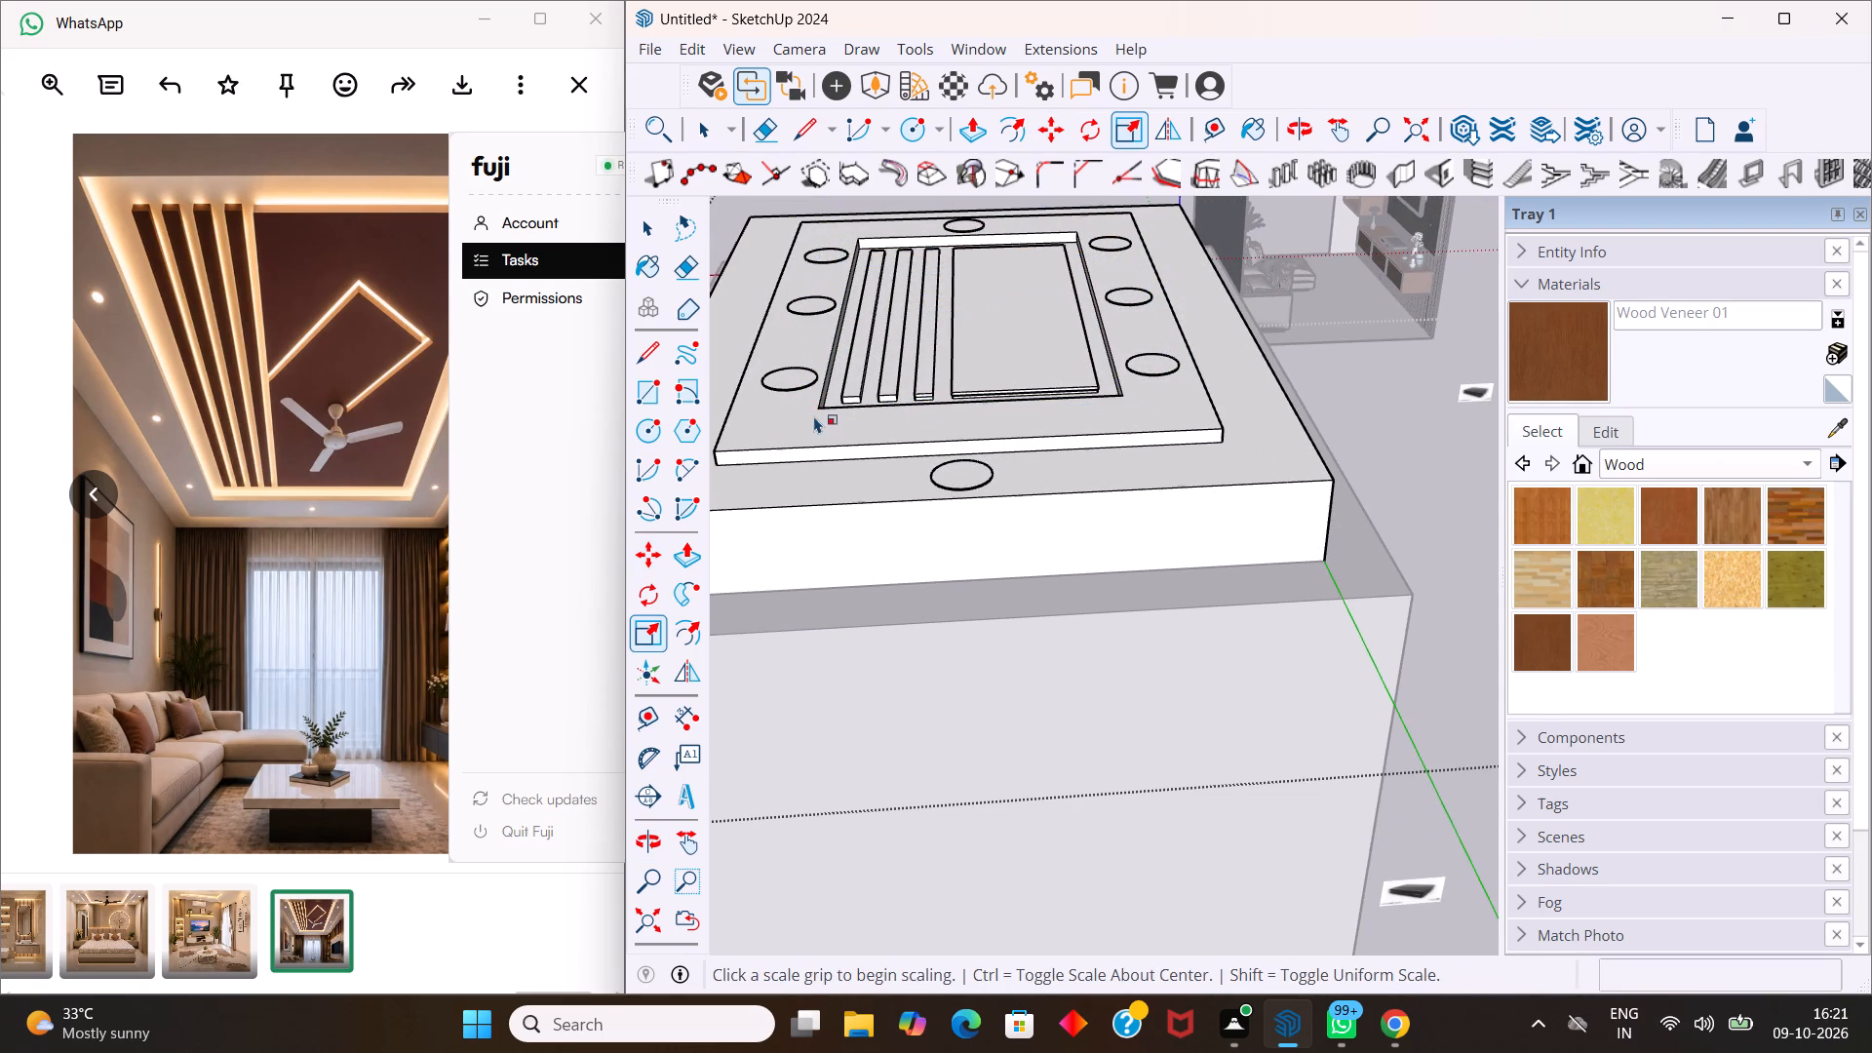
scroll(814, 415, "down", 15)
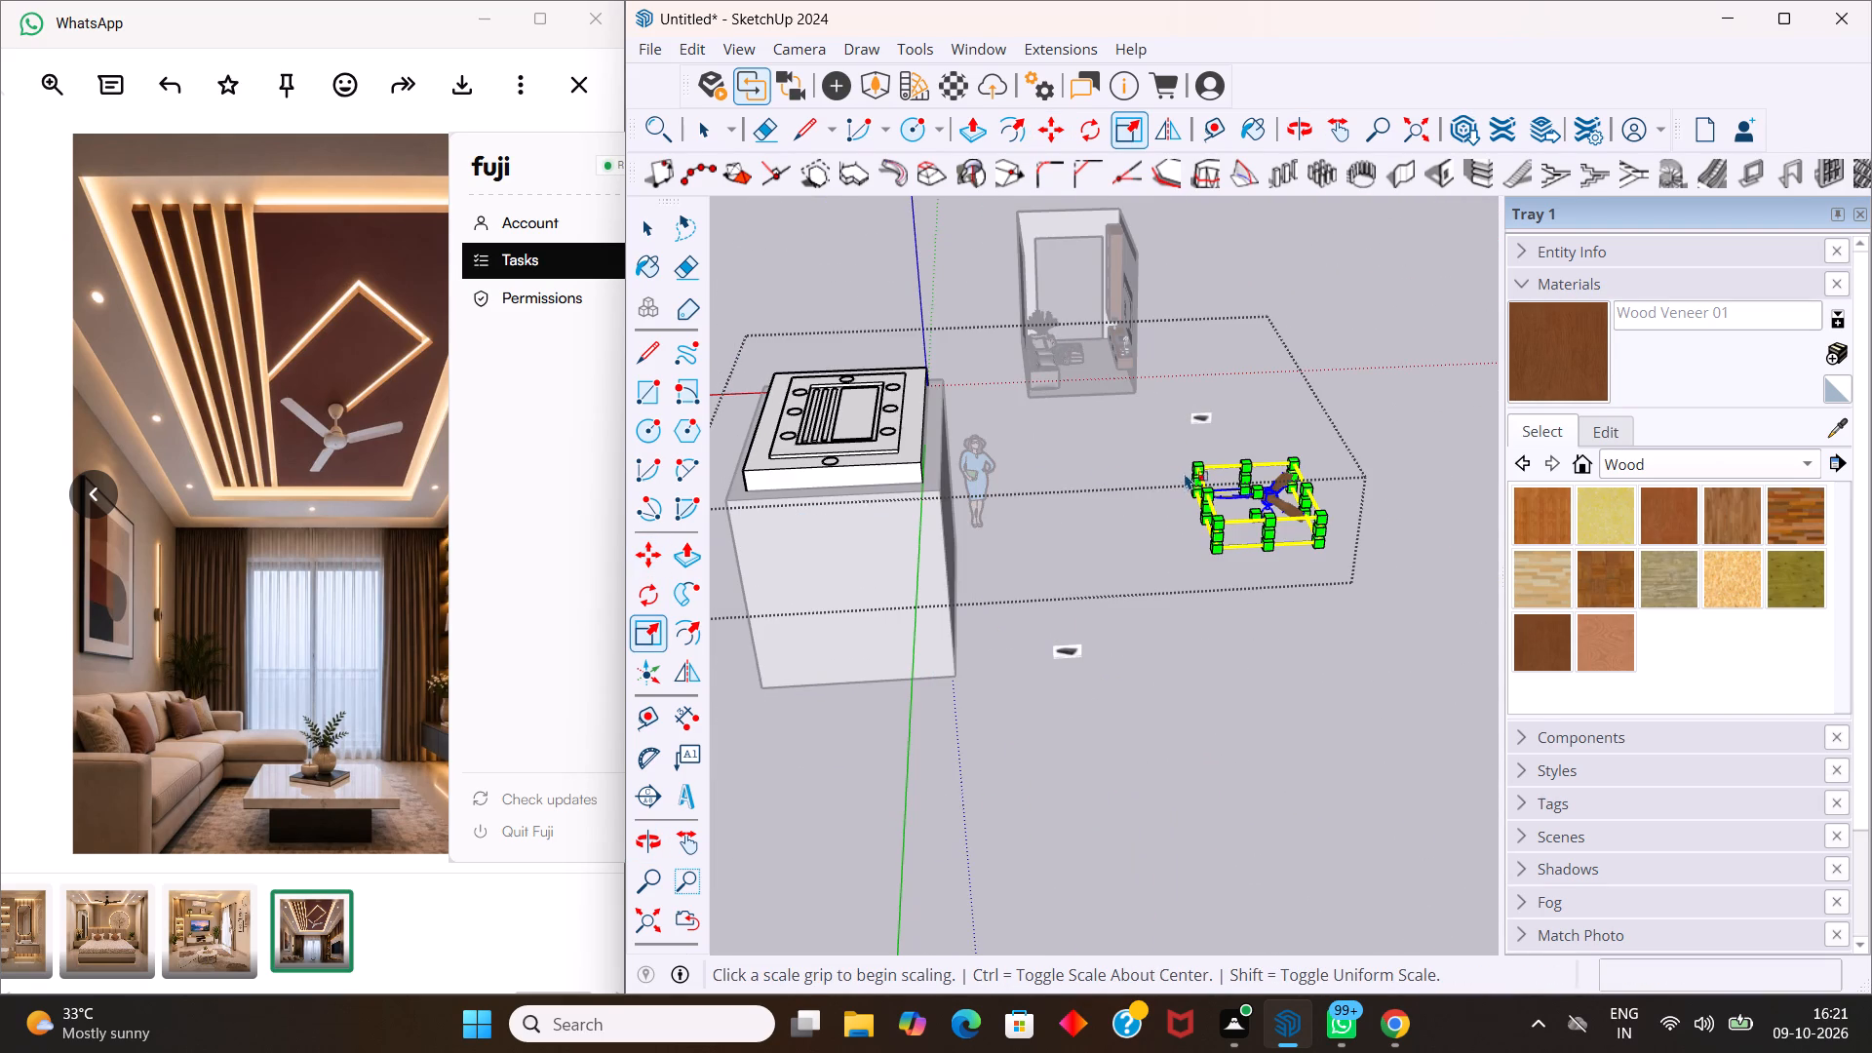
left_click_drag(1194, 466, 1268, 505)
Move the scaled ceiling fan from the open space onto the wide inner panel of the false ceiling.
scroll(1268, 503, "up", 4)
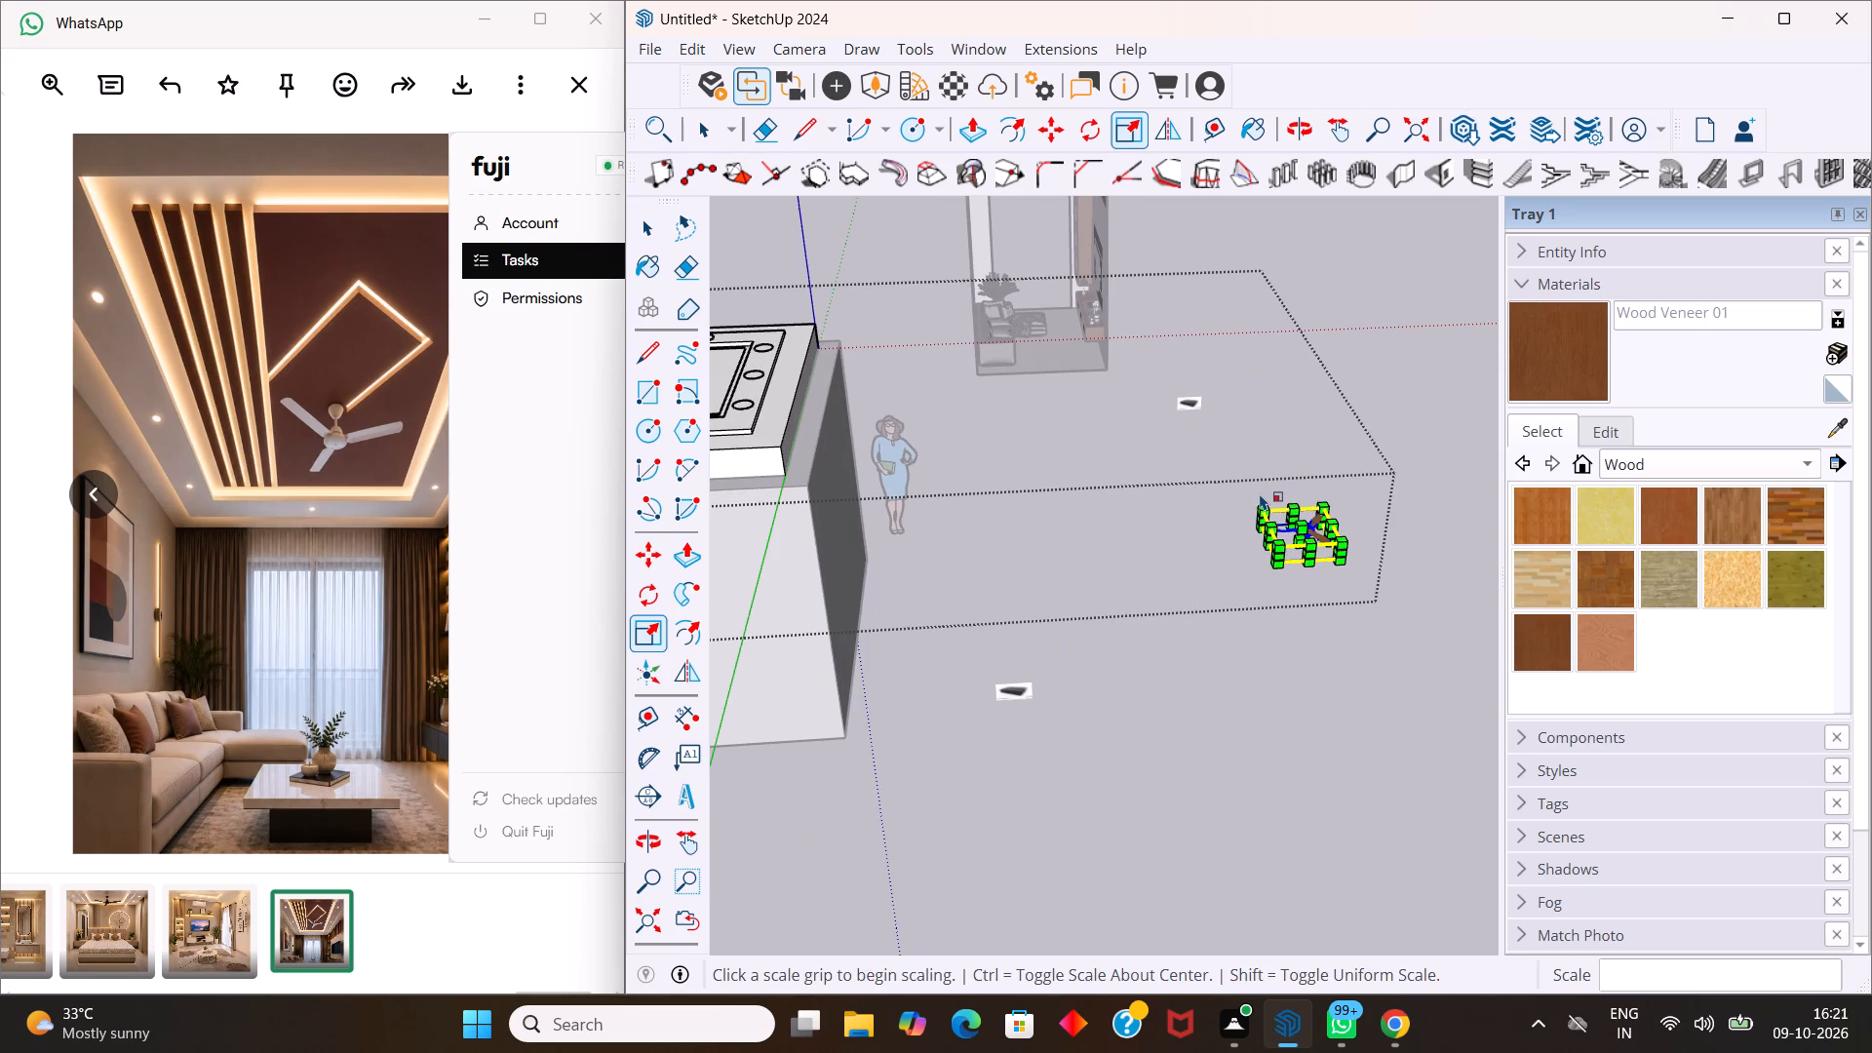
key("m")
left_click(1274, 552)
scroll(783, 421, "up", 4)
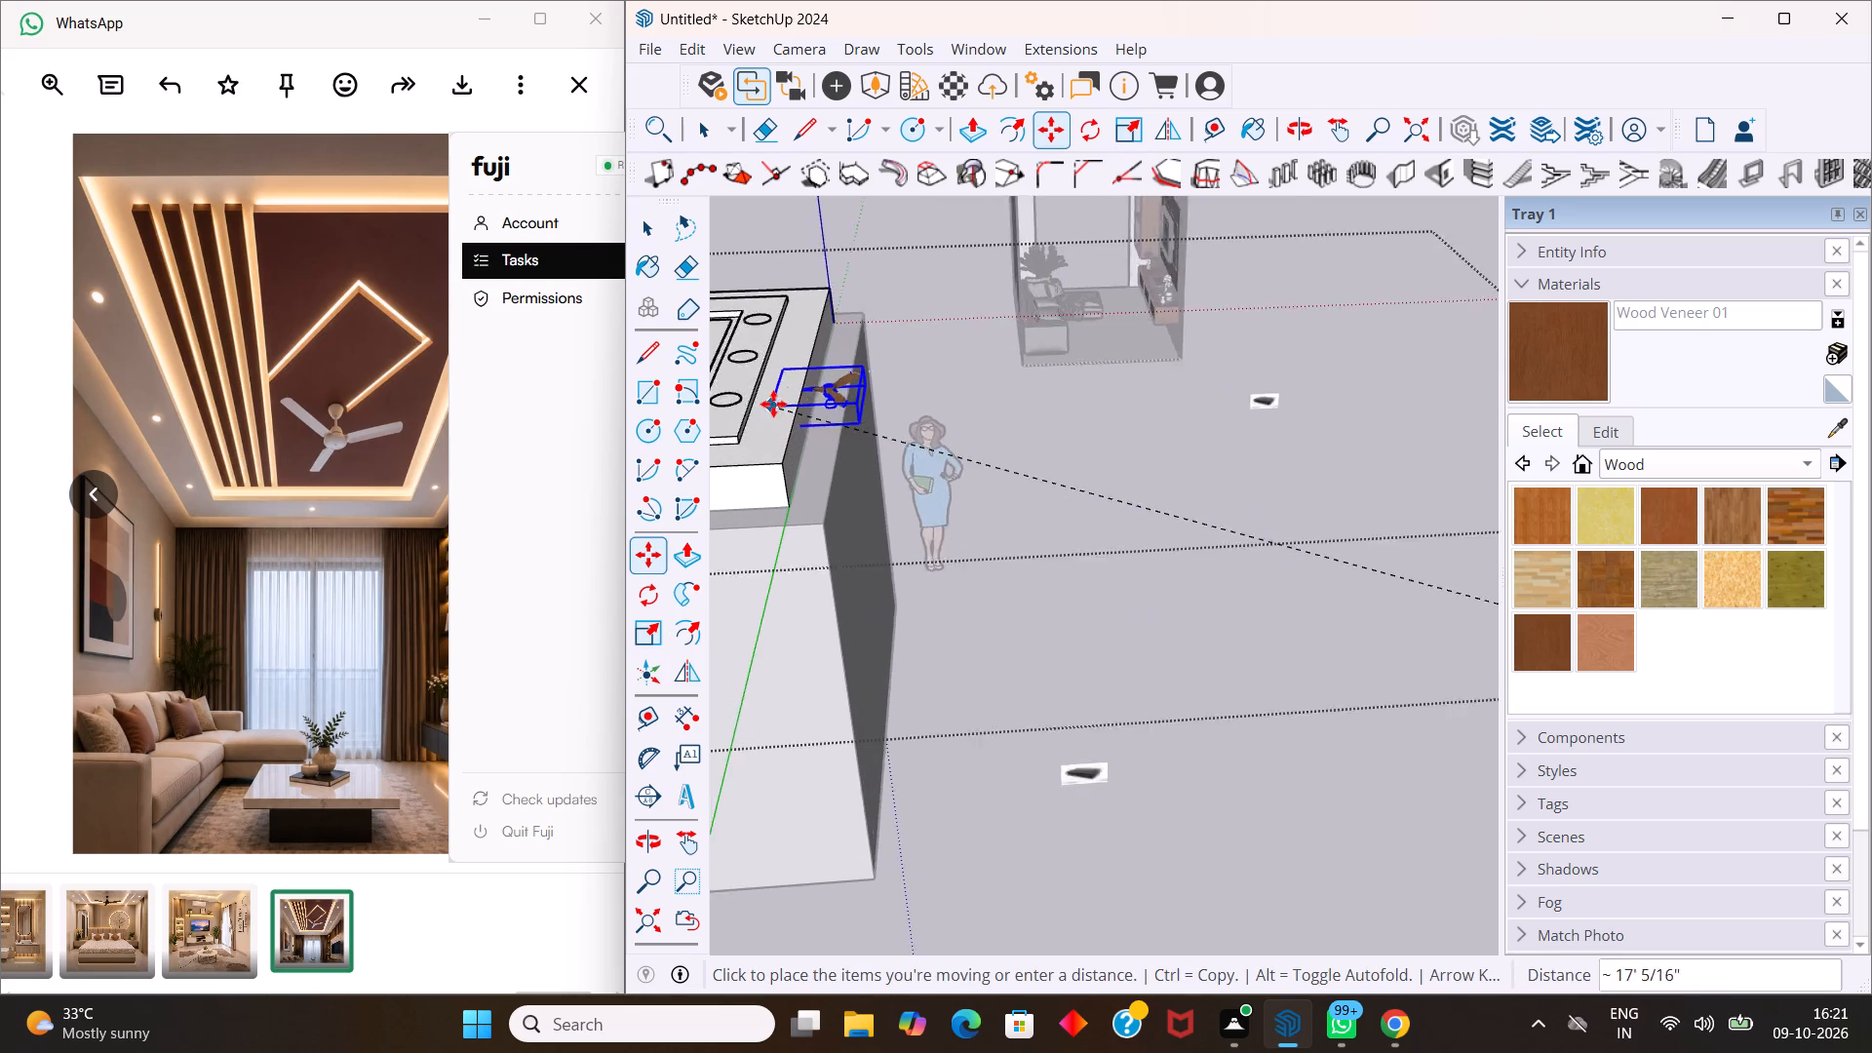
scroll(776, 403, "down", 16)
scroll(805, 386, "up", 8)
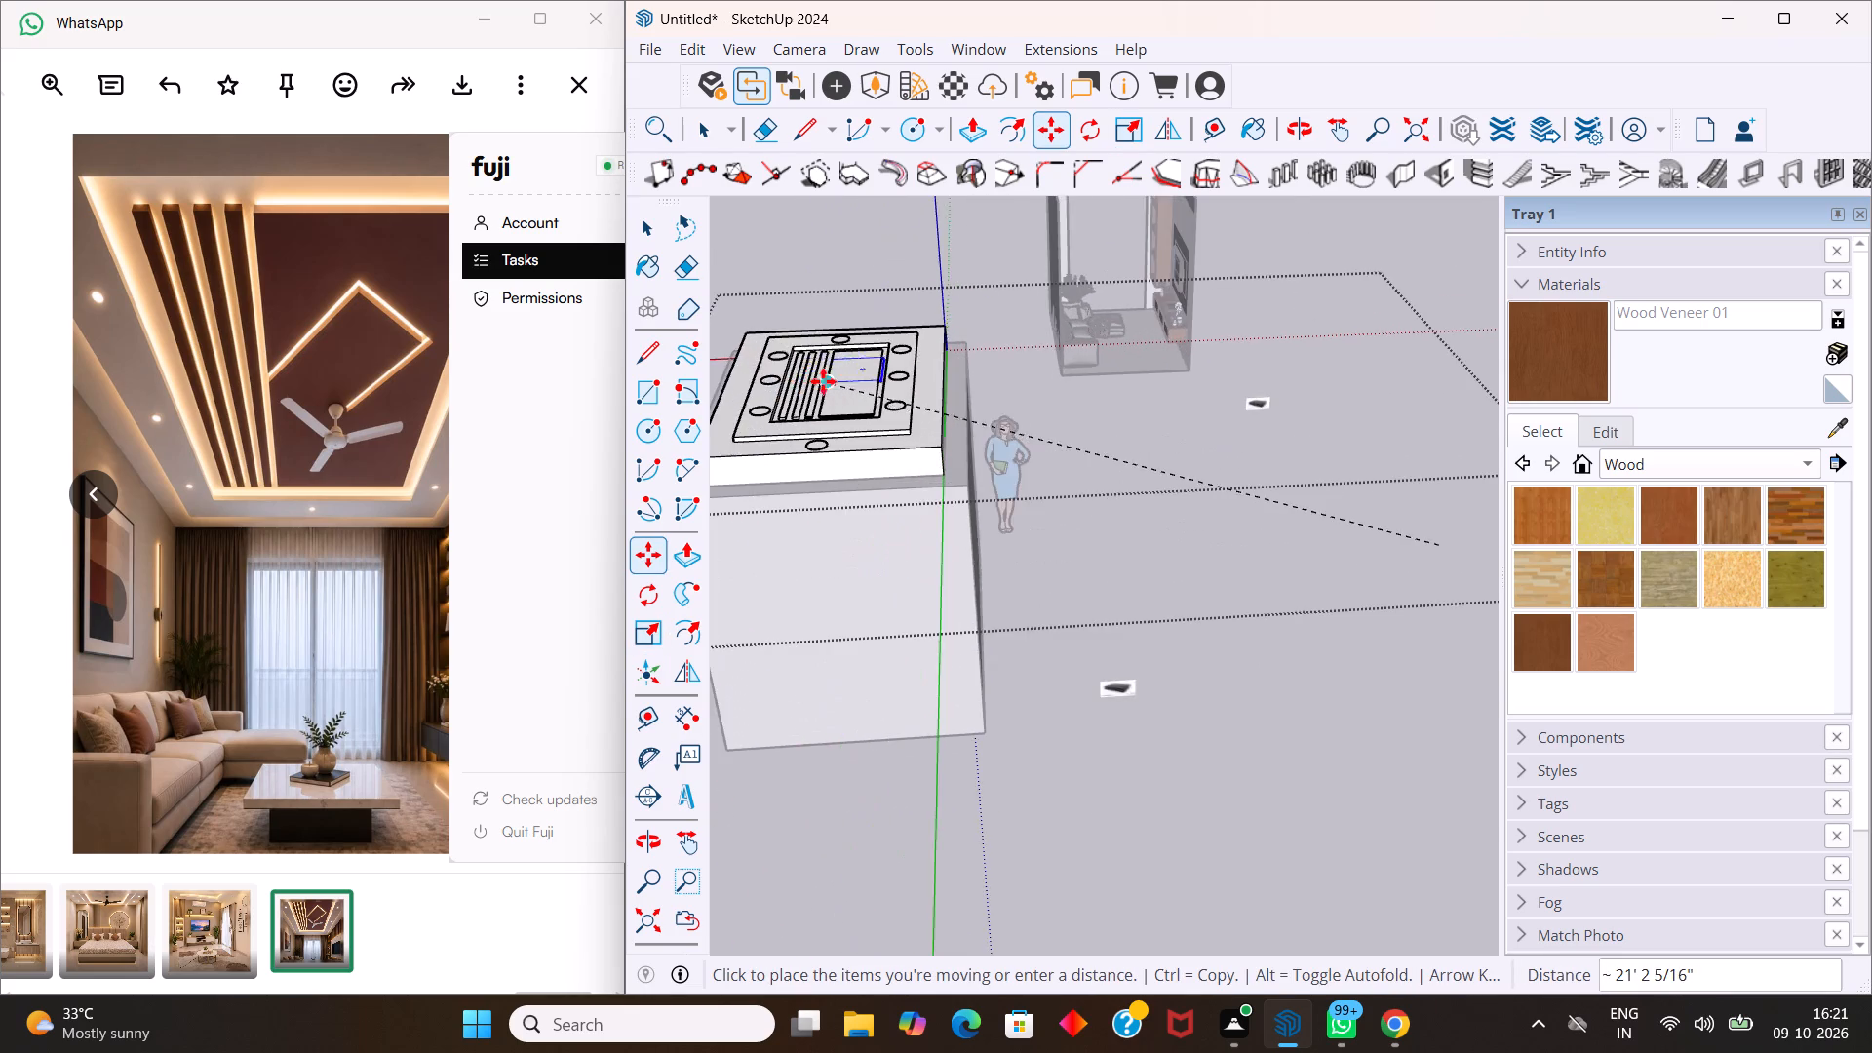
scroll(823, 381, "up", 9)
middle_click_drag(844, 377, 901, 494)
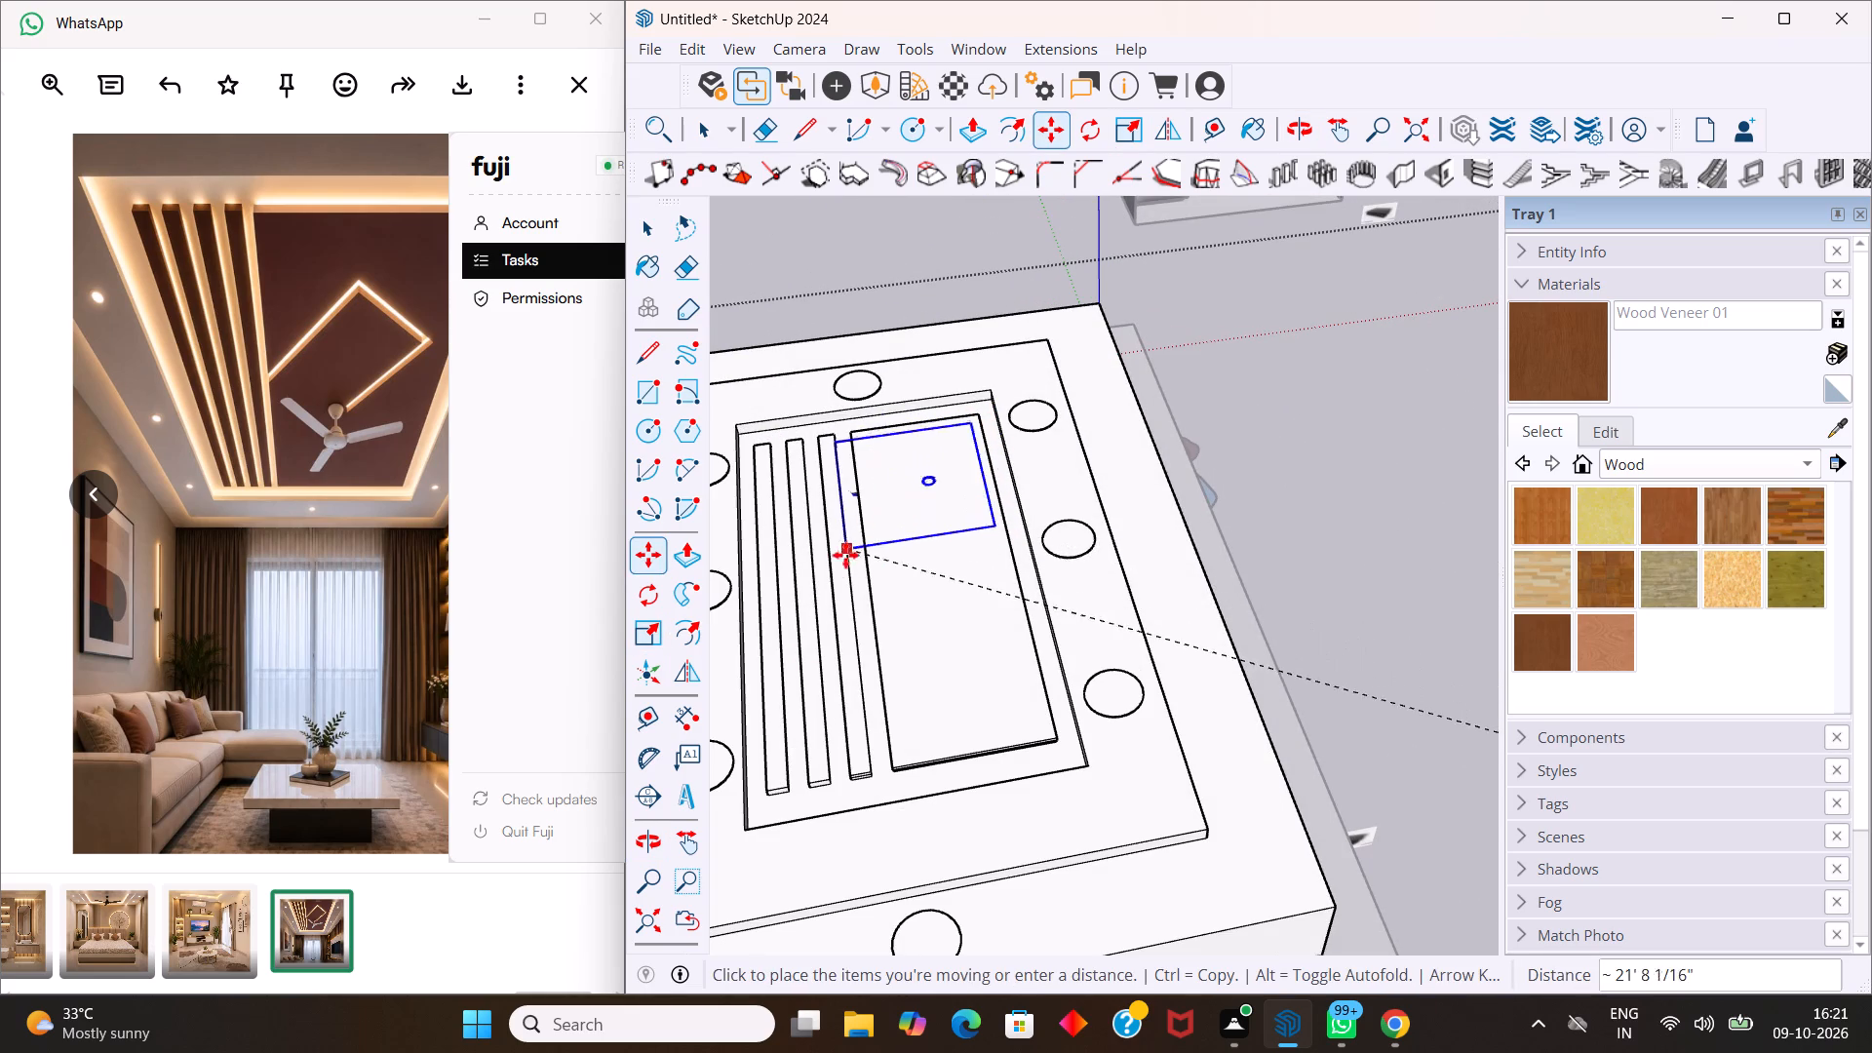
middle_click_drag(866, 542, 865, 445)
left_click(881, 426)
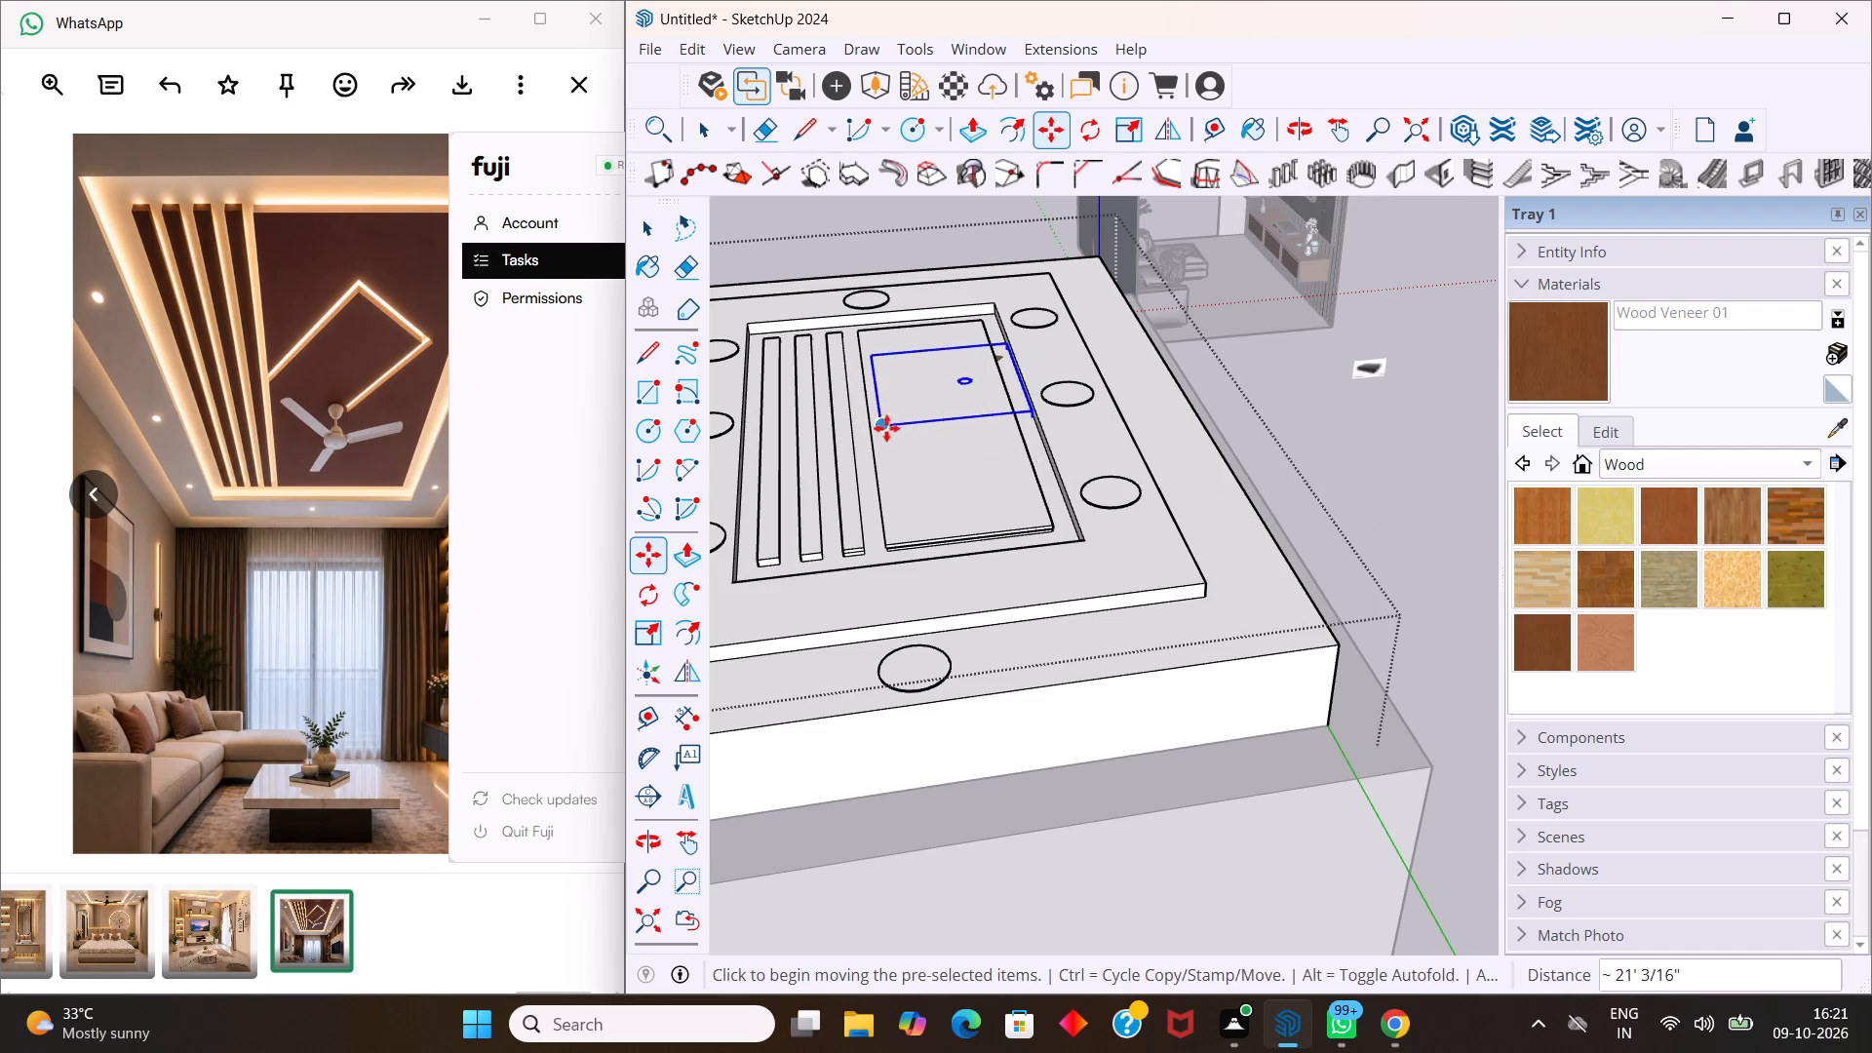
Move the ceiling fan again so its blades and body stand clear of the wide panel's surface.
left_click_drag(884, 424, 926, 264)
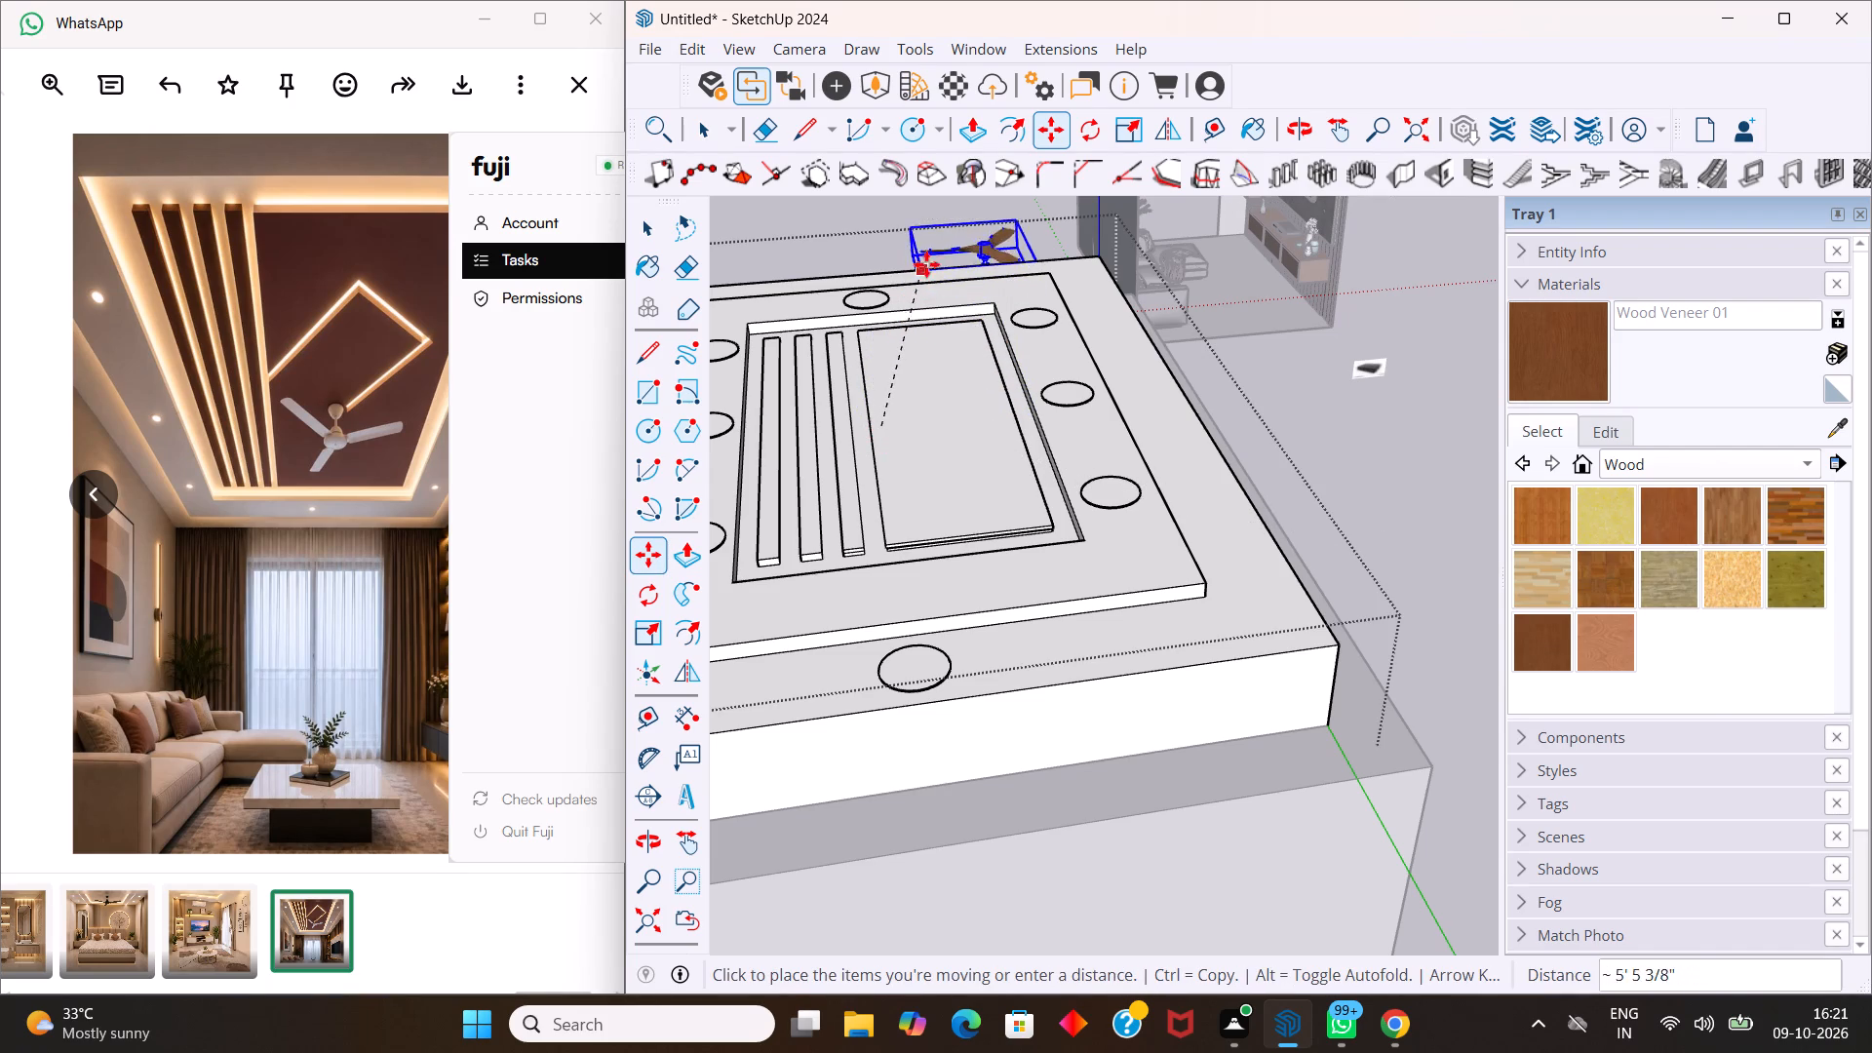
left_click_drag(926, 264, 945, 221)
left_click(951, 247)
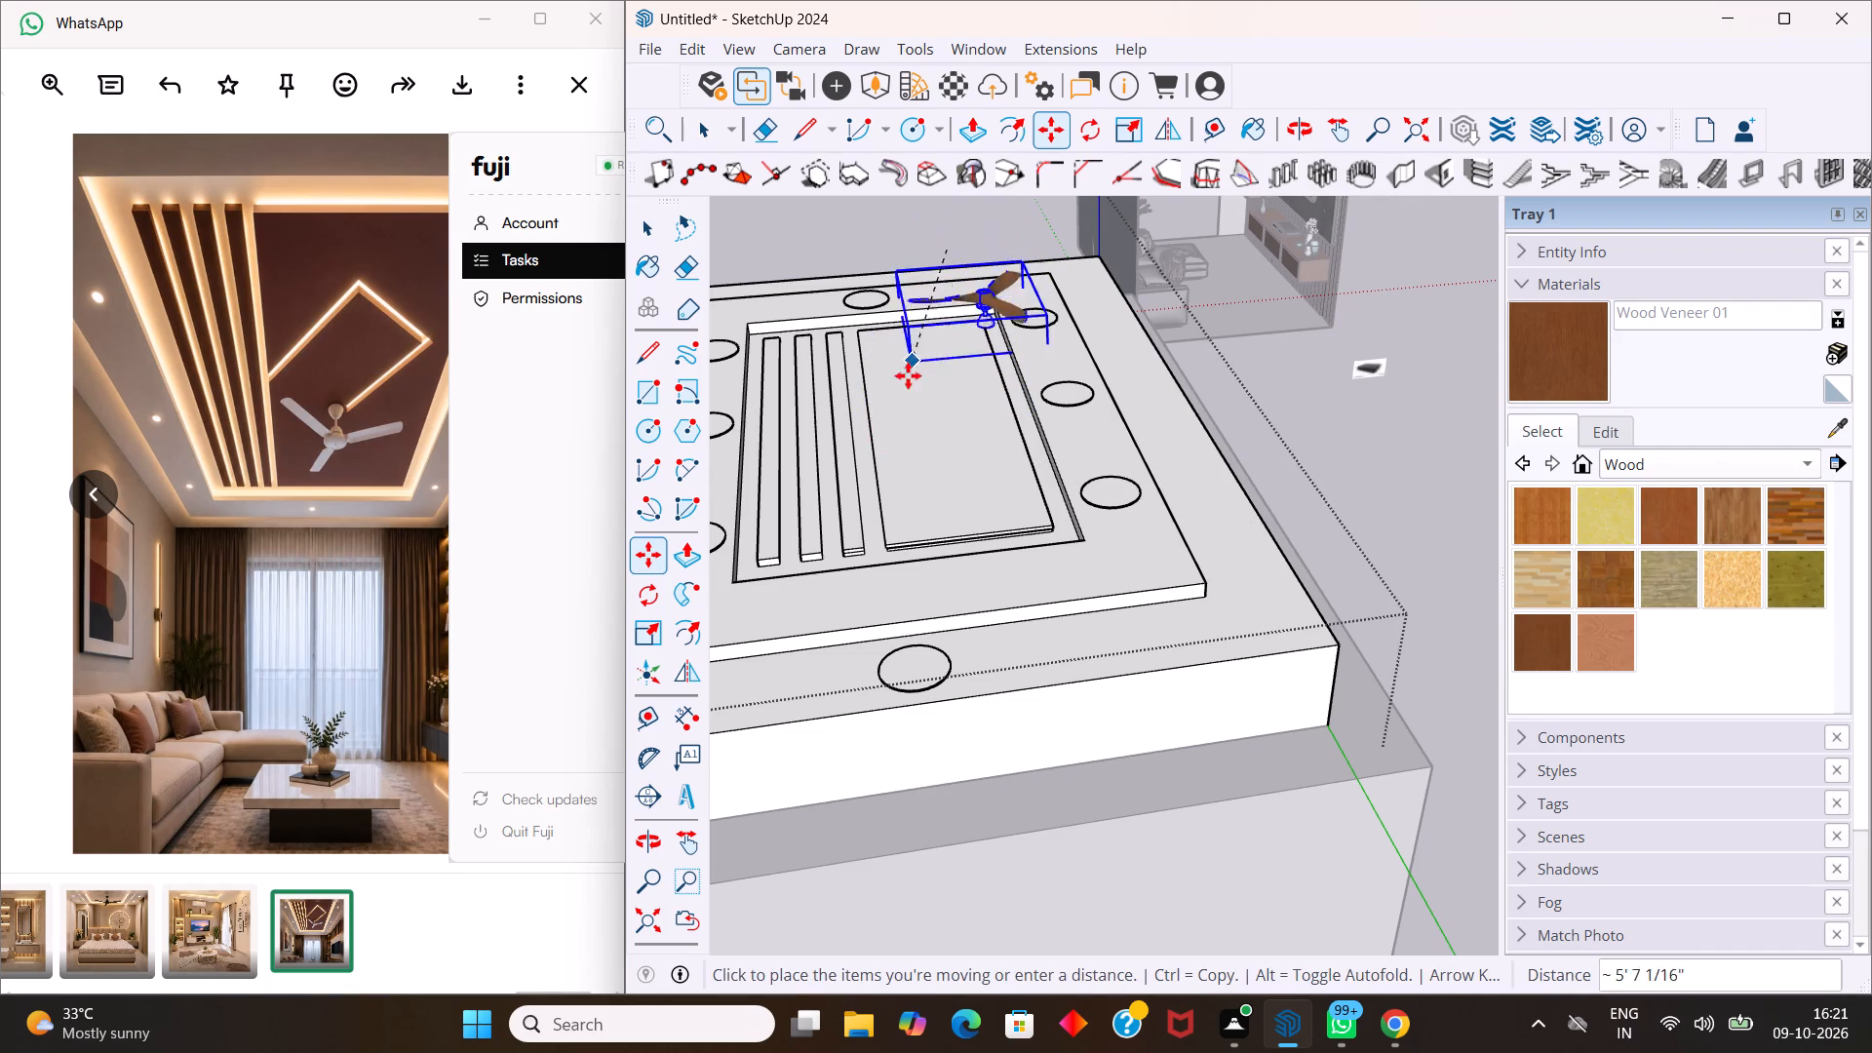
left_click(851, 455)
Shift the ceiling fan about 1 7/16" away from the narrow strips, and leave the false ceiling group.
middle_click_drag(886, 469, 858, 669)
middle_click_drag(906, 650, 921, 684)
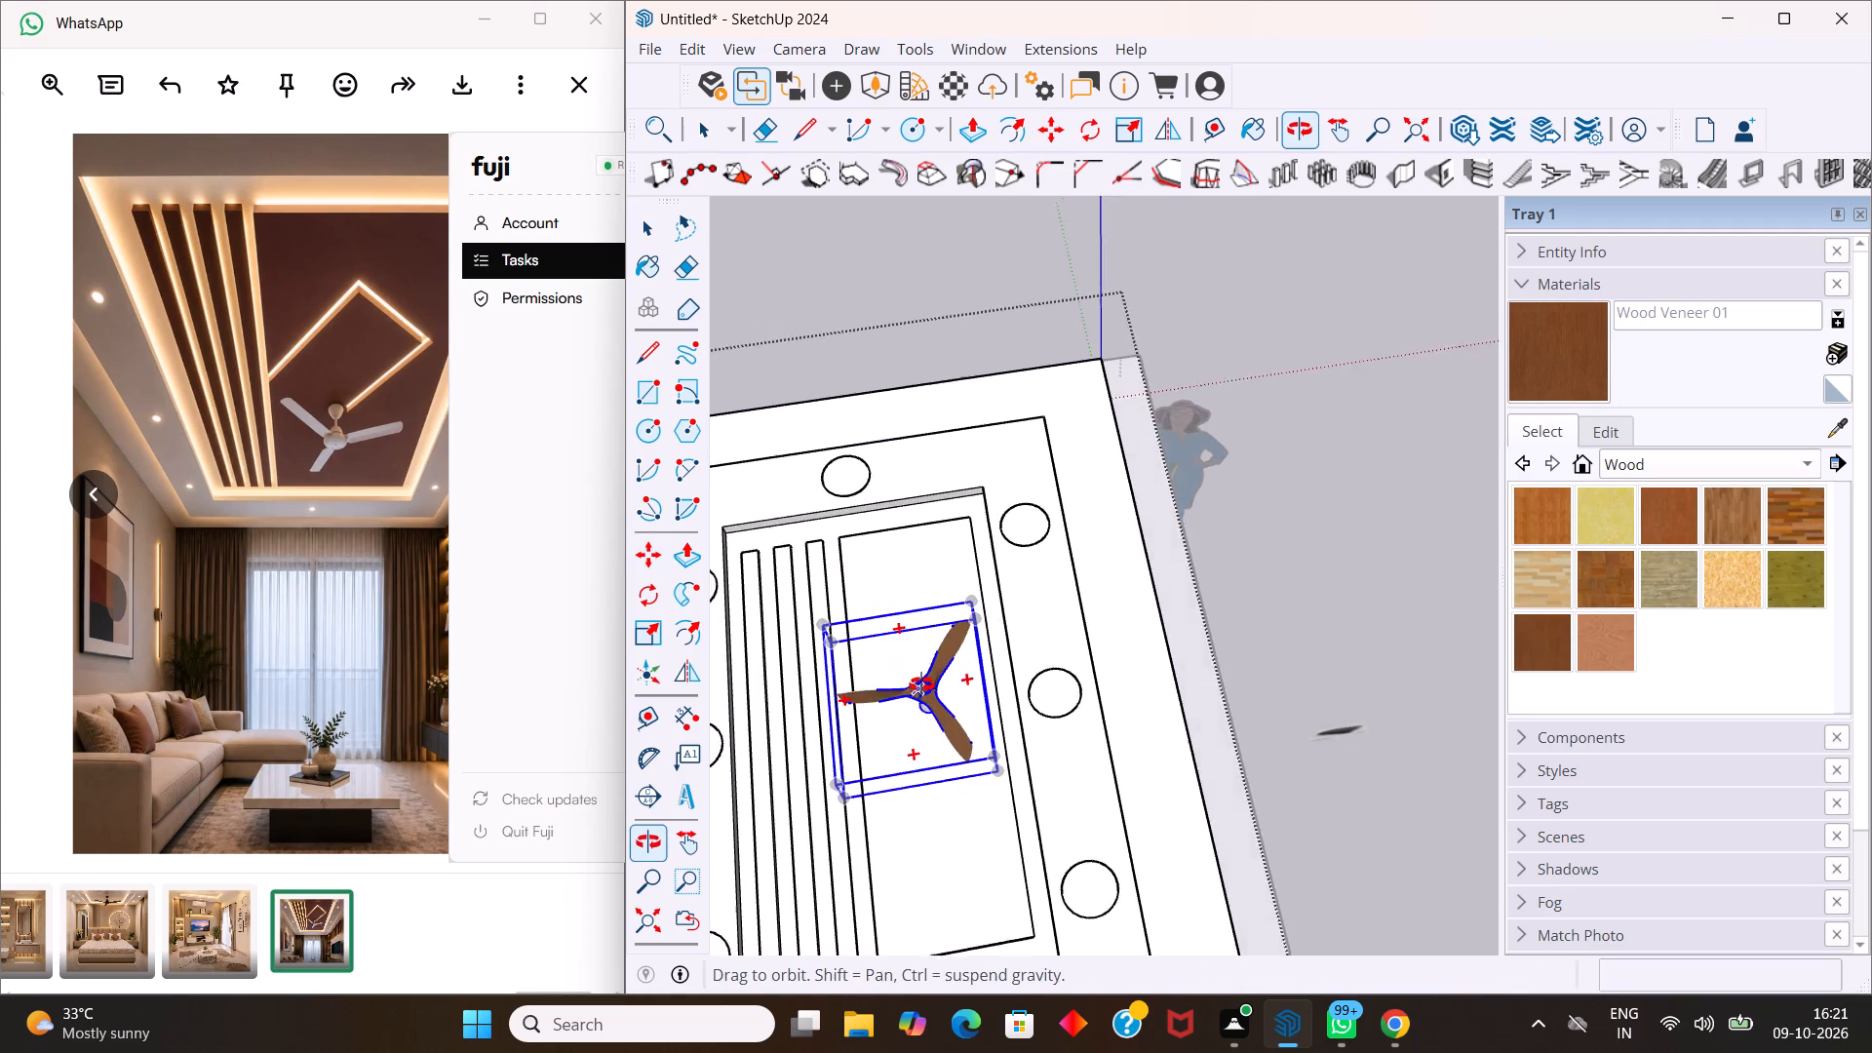
middle_click_drag(921, 684, 932, 707)
scroll(960, 708, "up", 6)
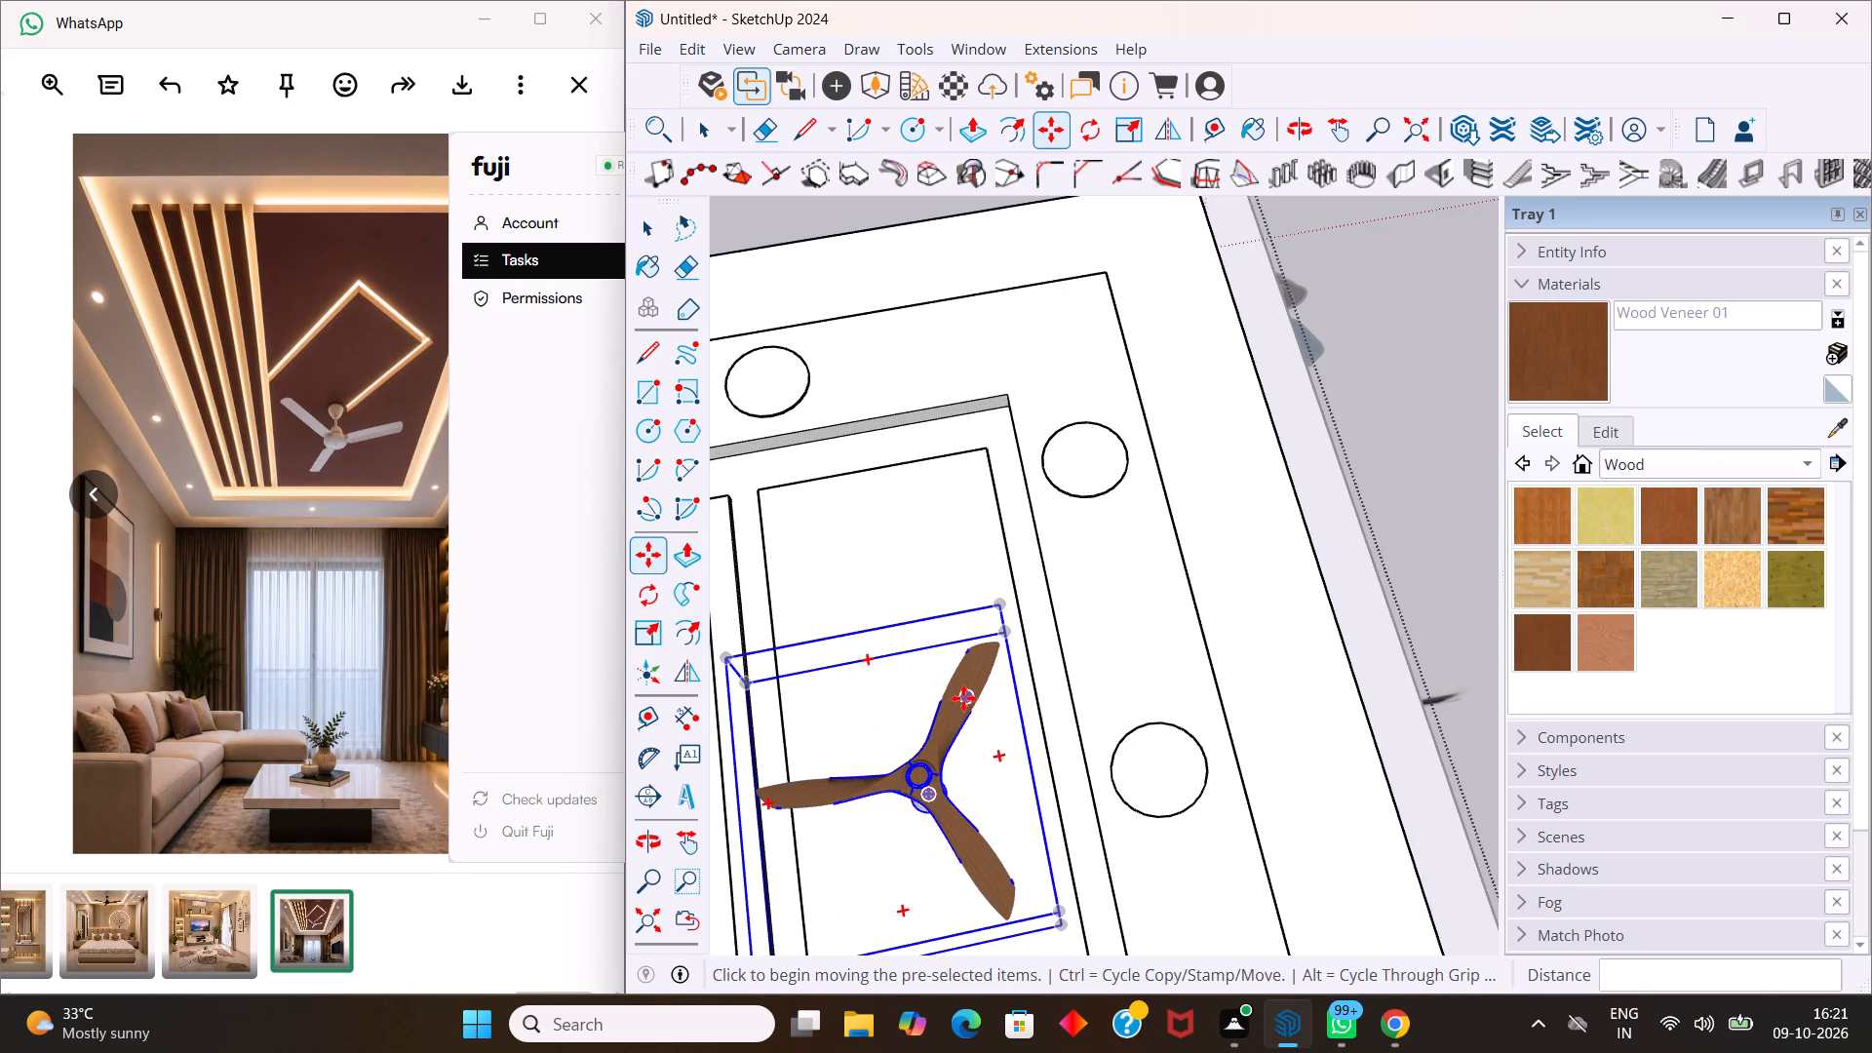
key("m")
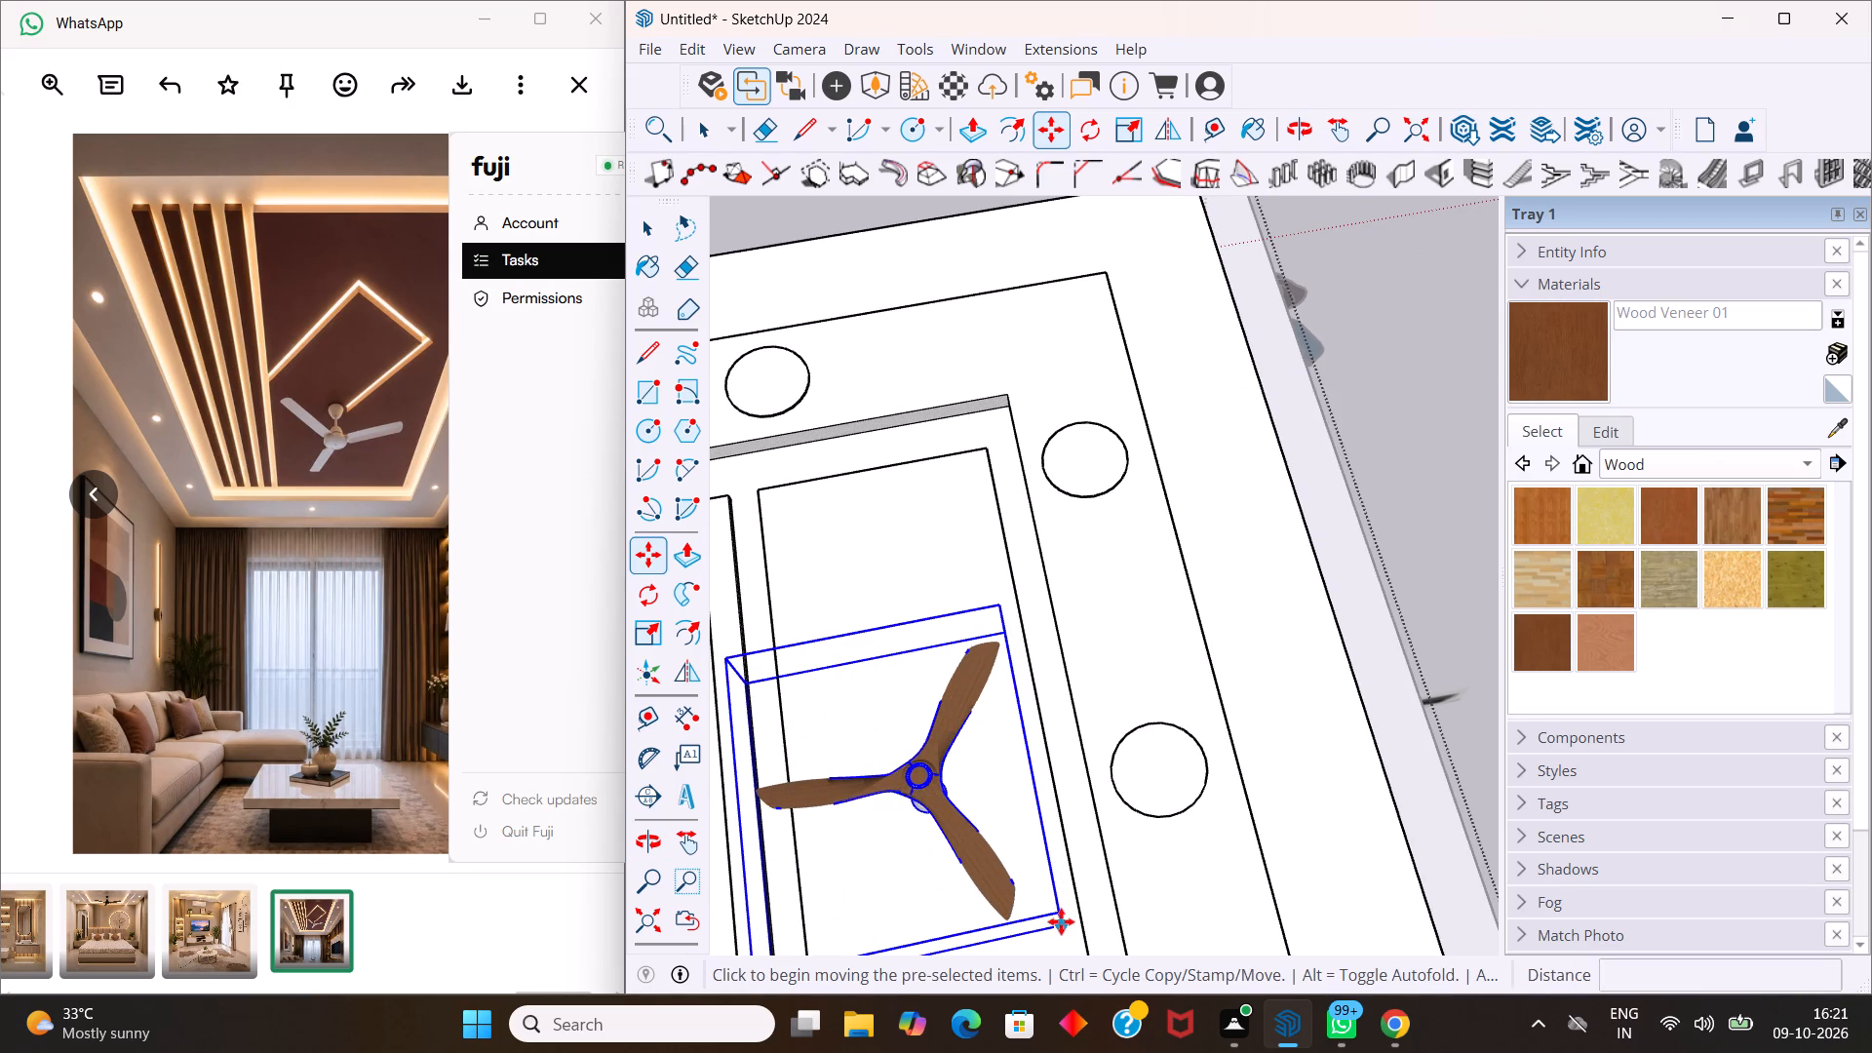
left_click_drag(1061, 921, 1078, 918)
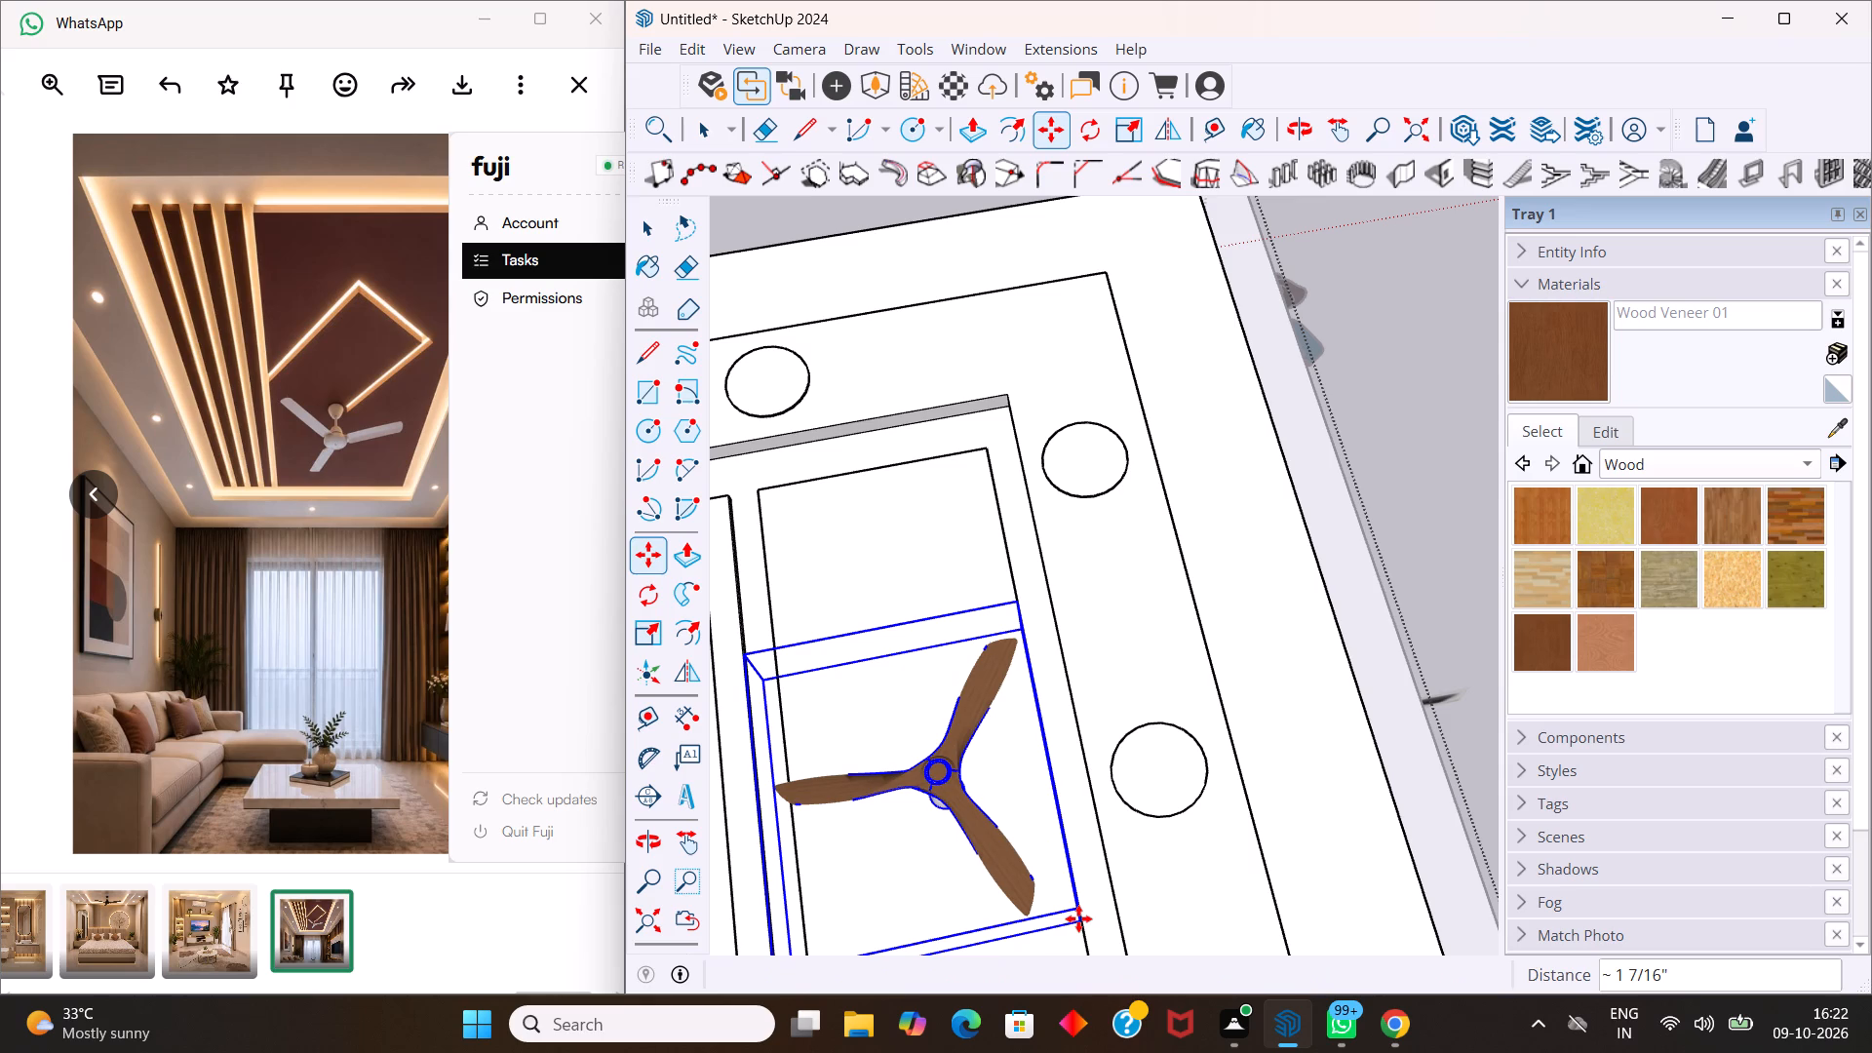
key("space")
scroll(976, 741, "down", 11)
left_click(1240, 664)
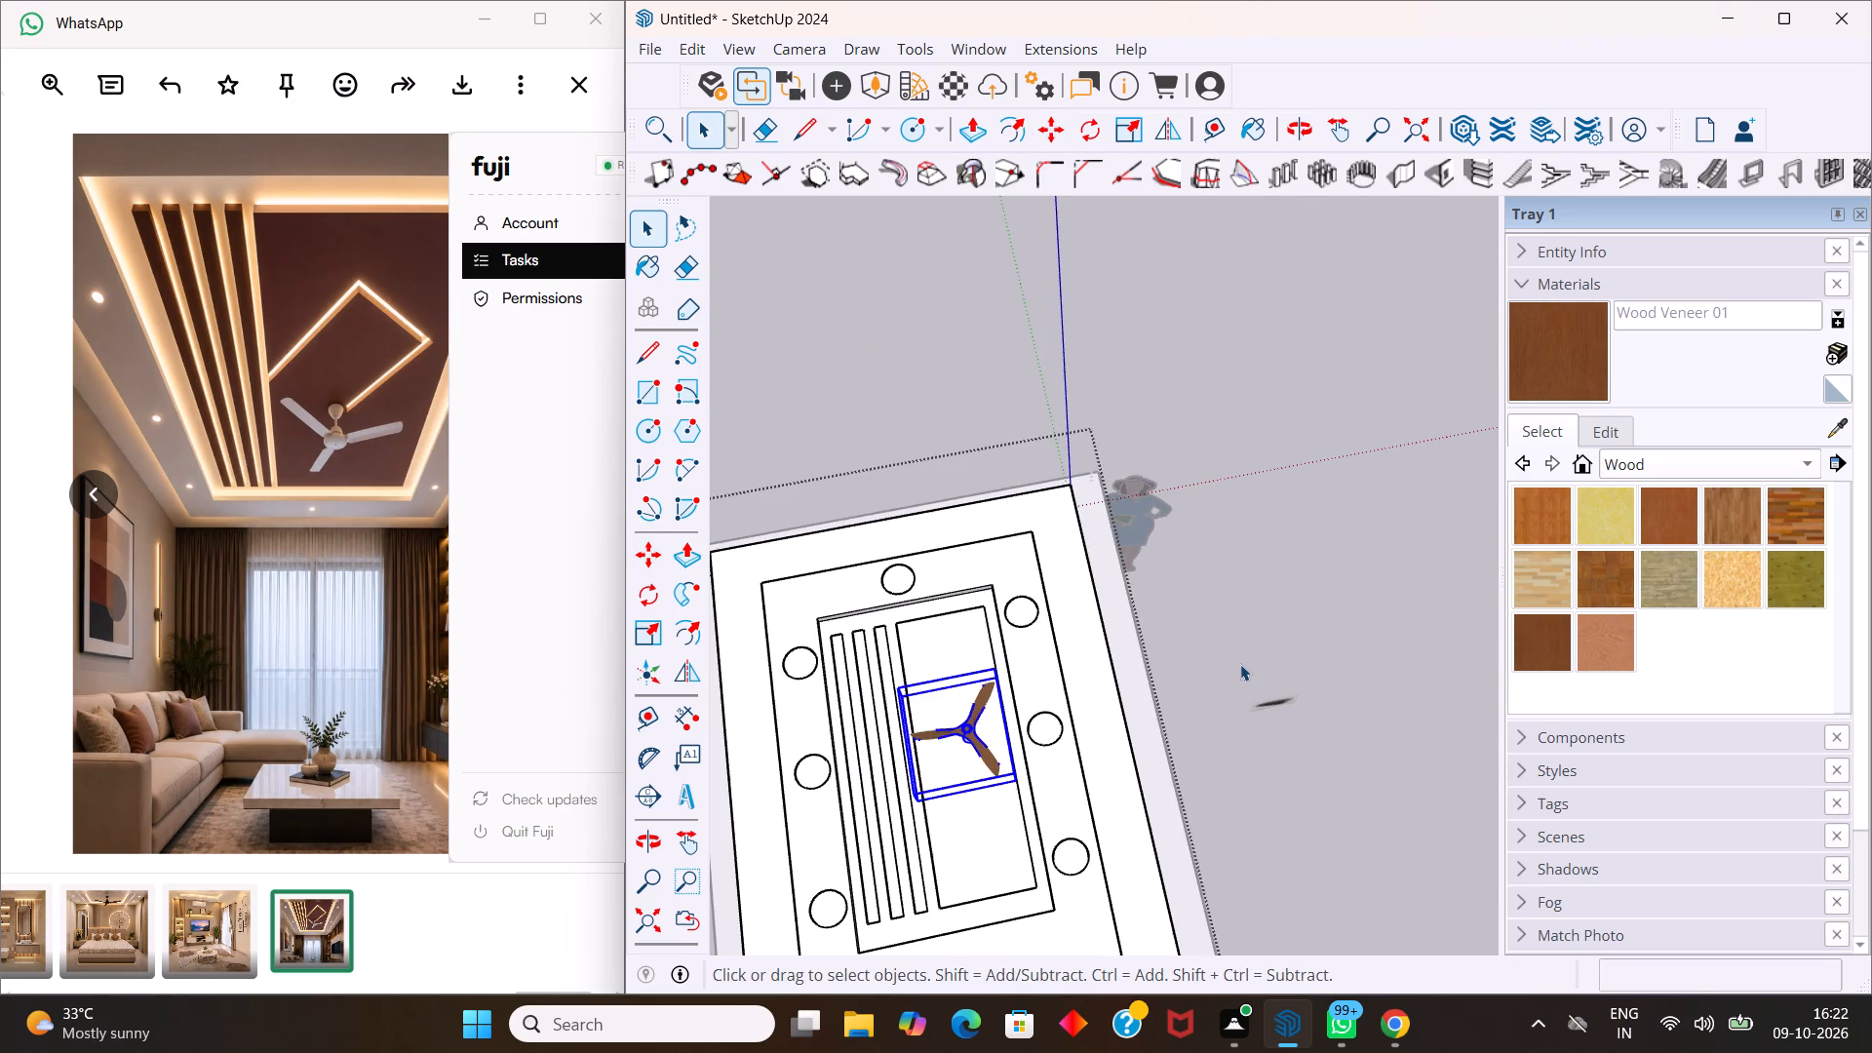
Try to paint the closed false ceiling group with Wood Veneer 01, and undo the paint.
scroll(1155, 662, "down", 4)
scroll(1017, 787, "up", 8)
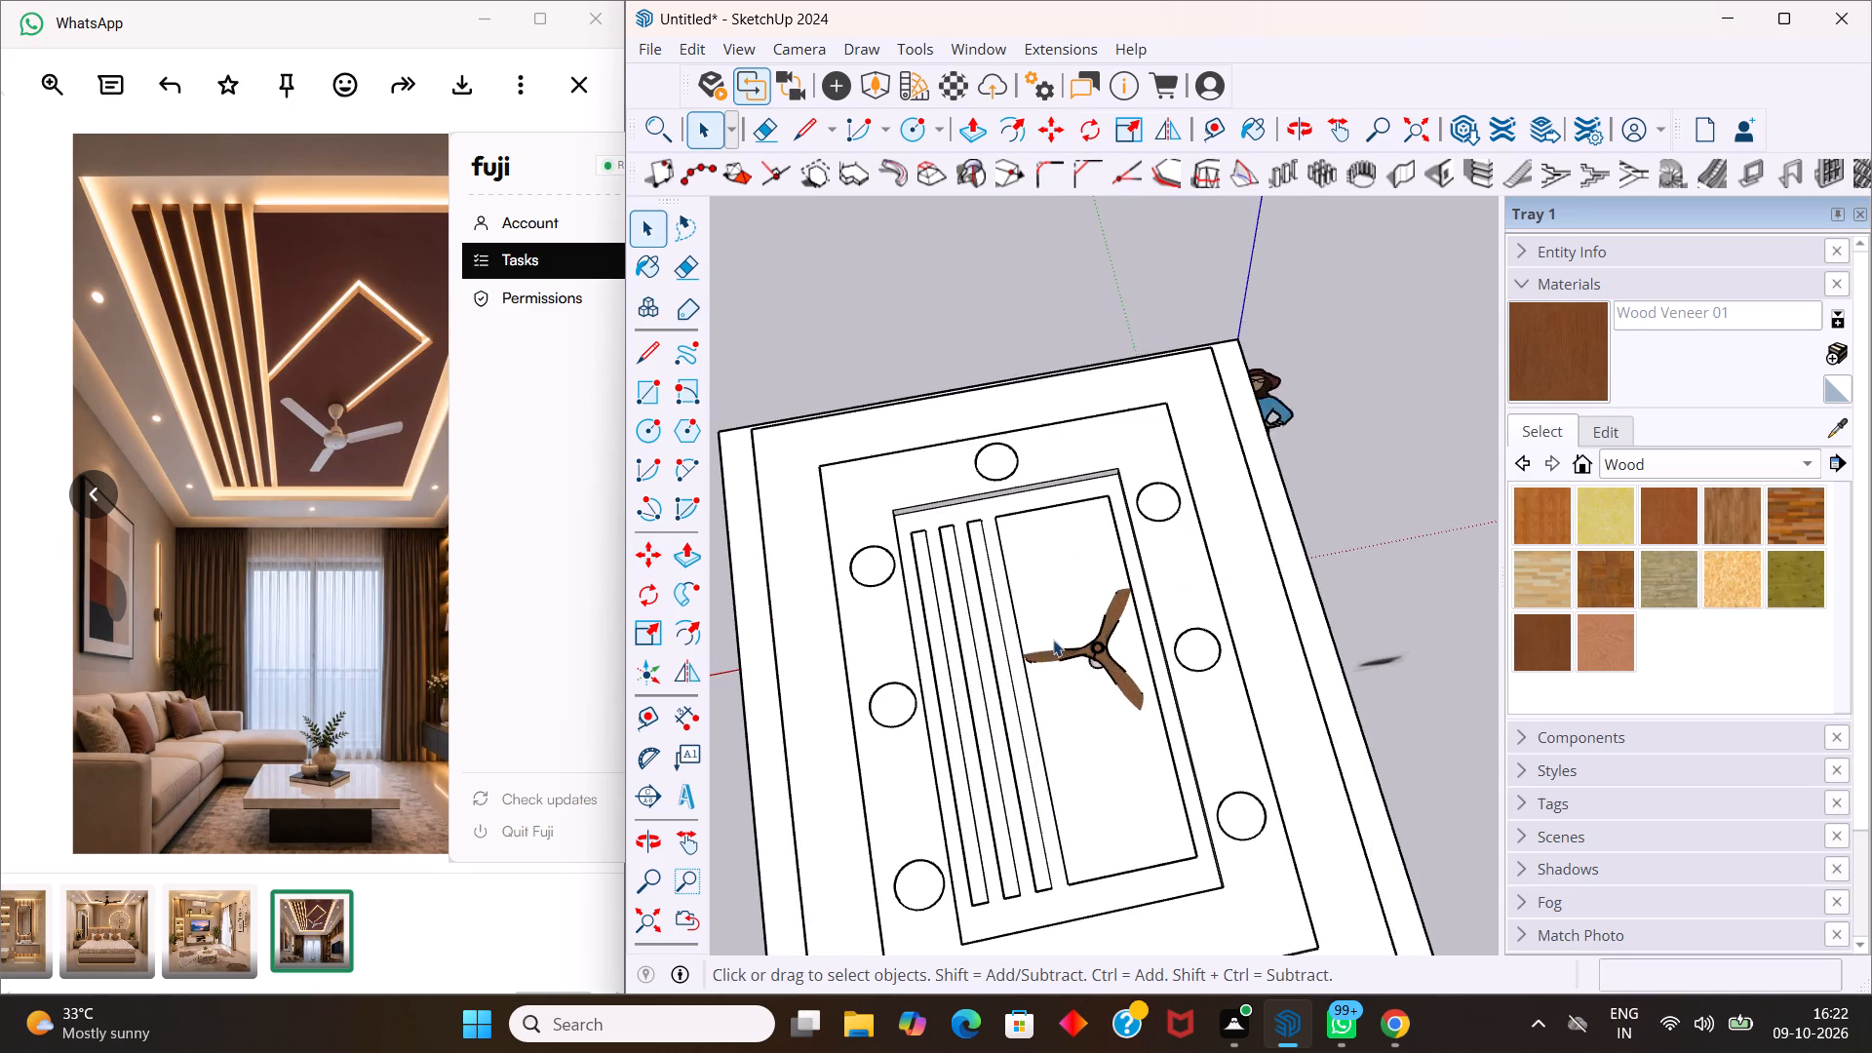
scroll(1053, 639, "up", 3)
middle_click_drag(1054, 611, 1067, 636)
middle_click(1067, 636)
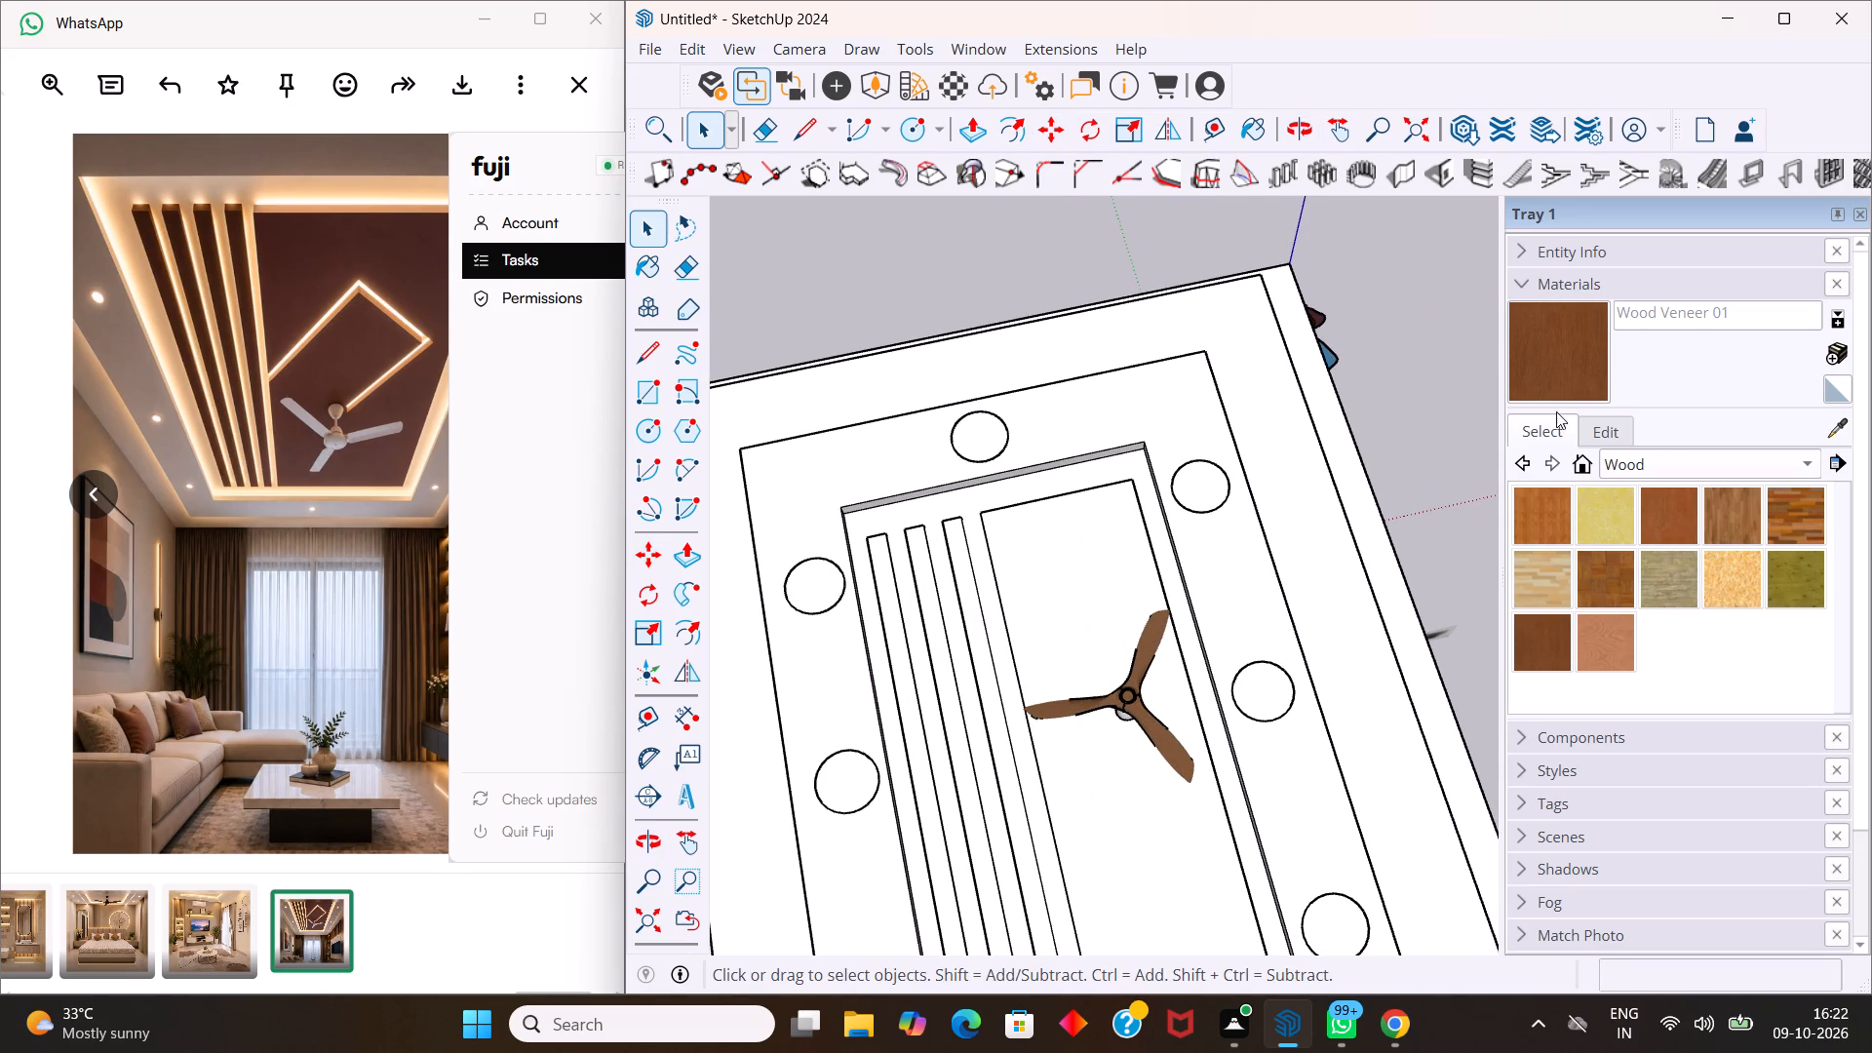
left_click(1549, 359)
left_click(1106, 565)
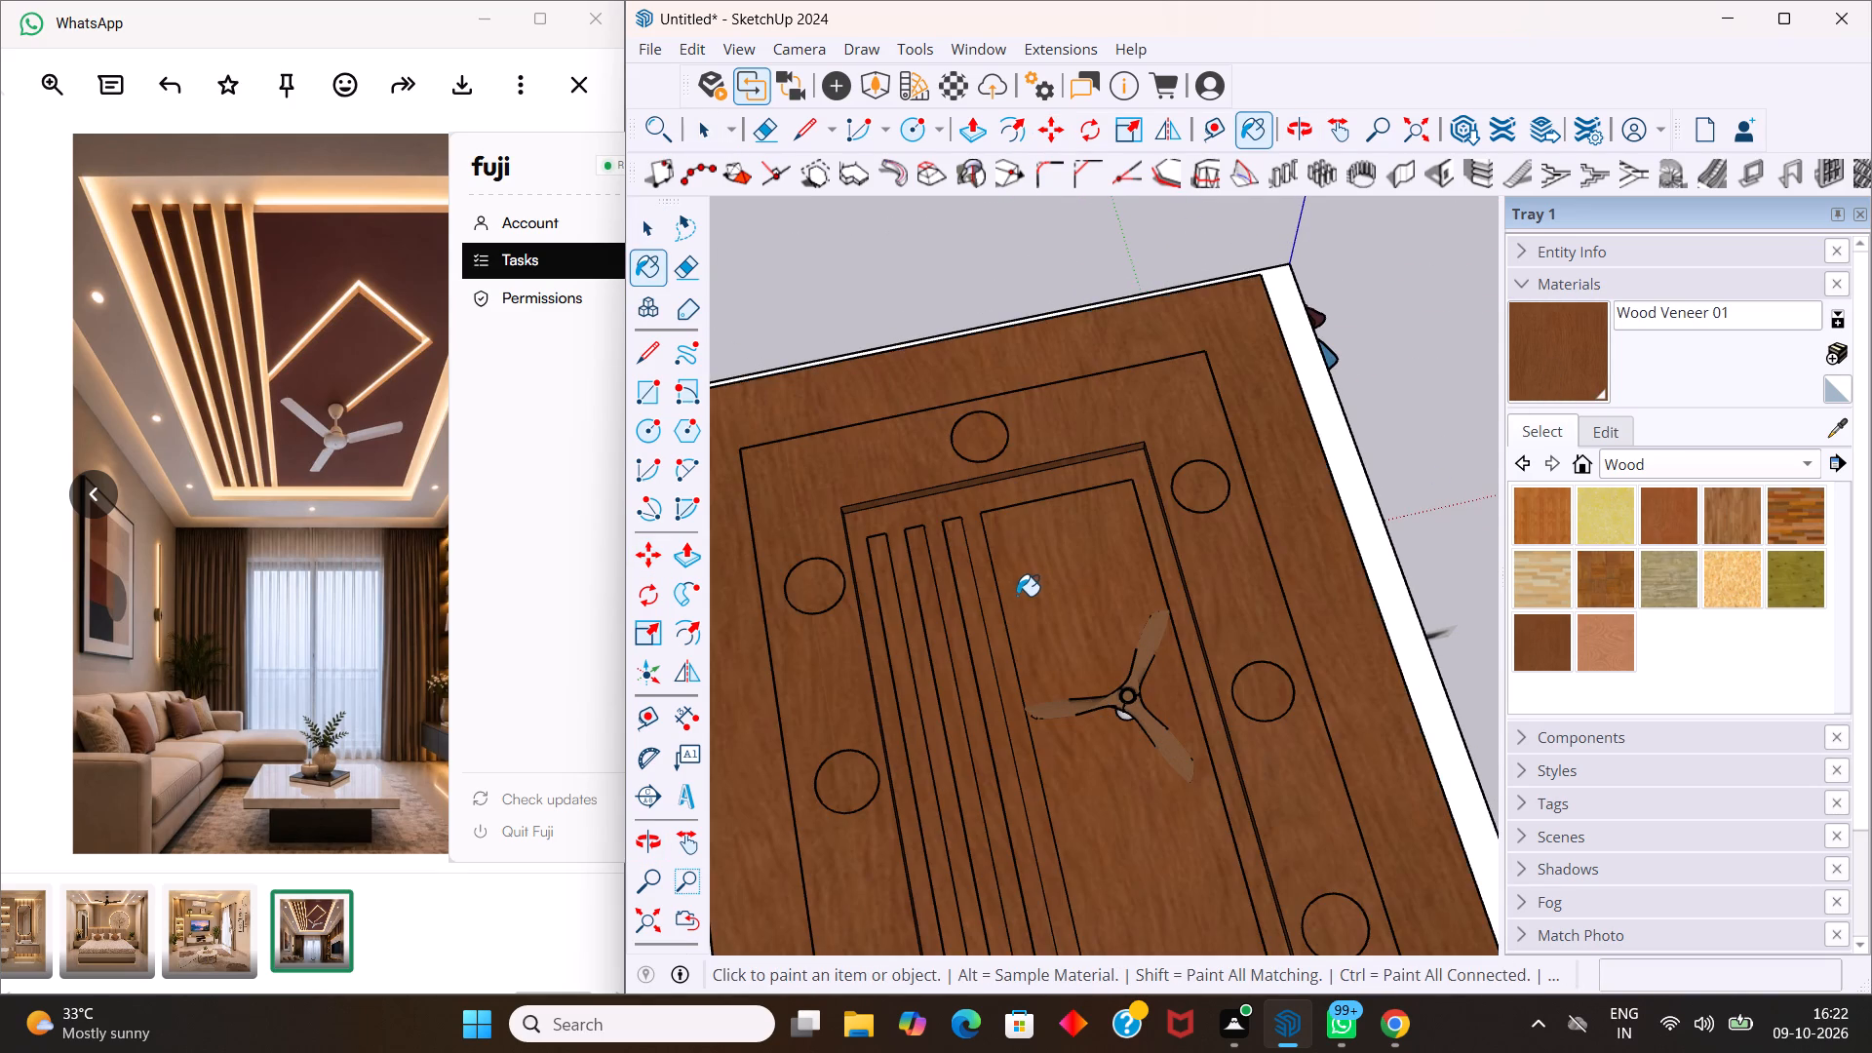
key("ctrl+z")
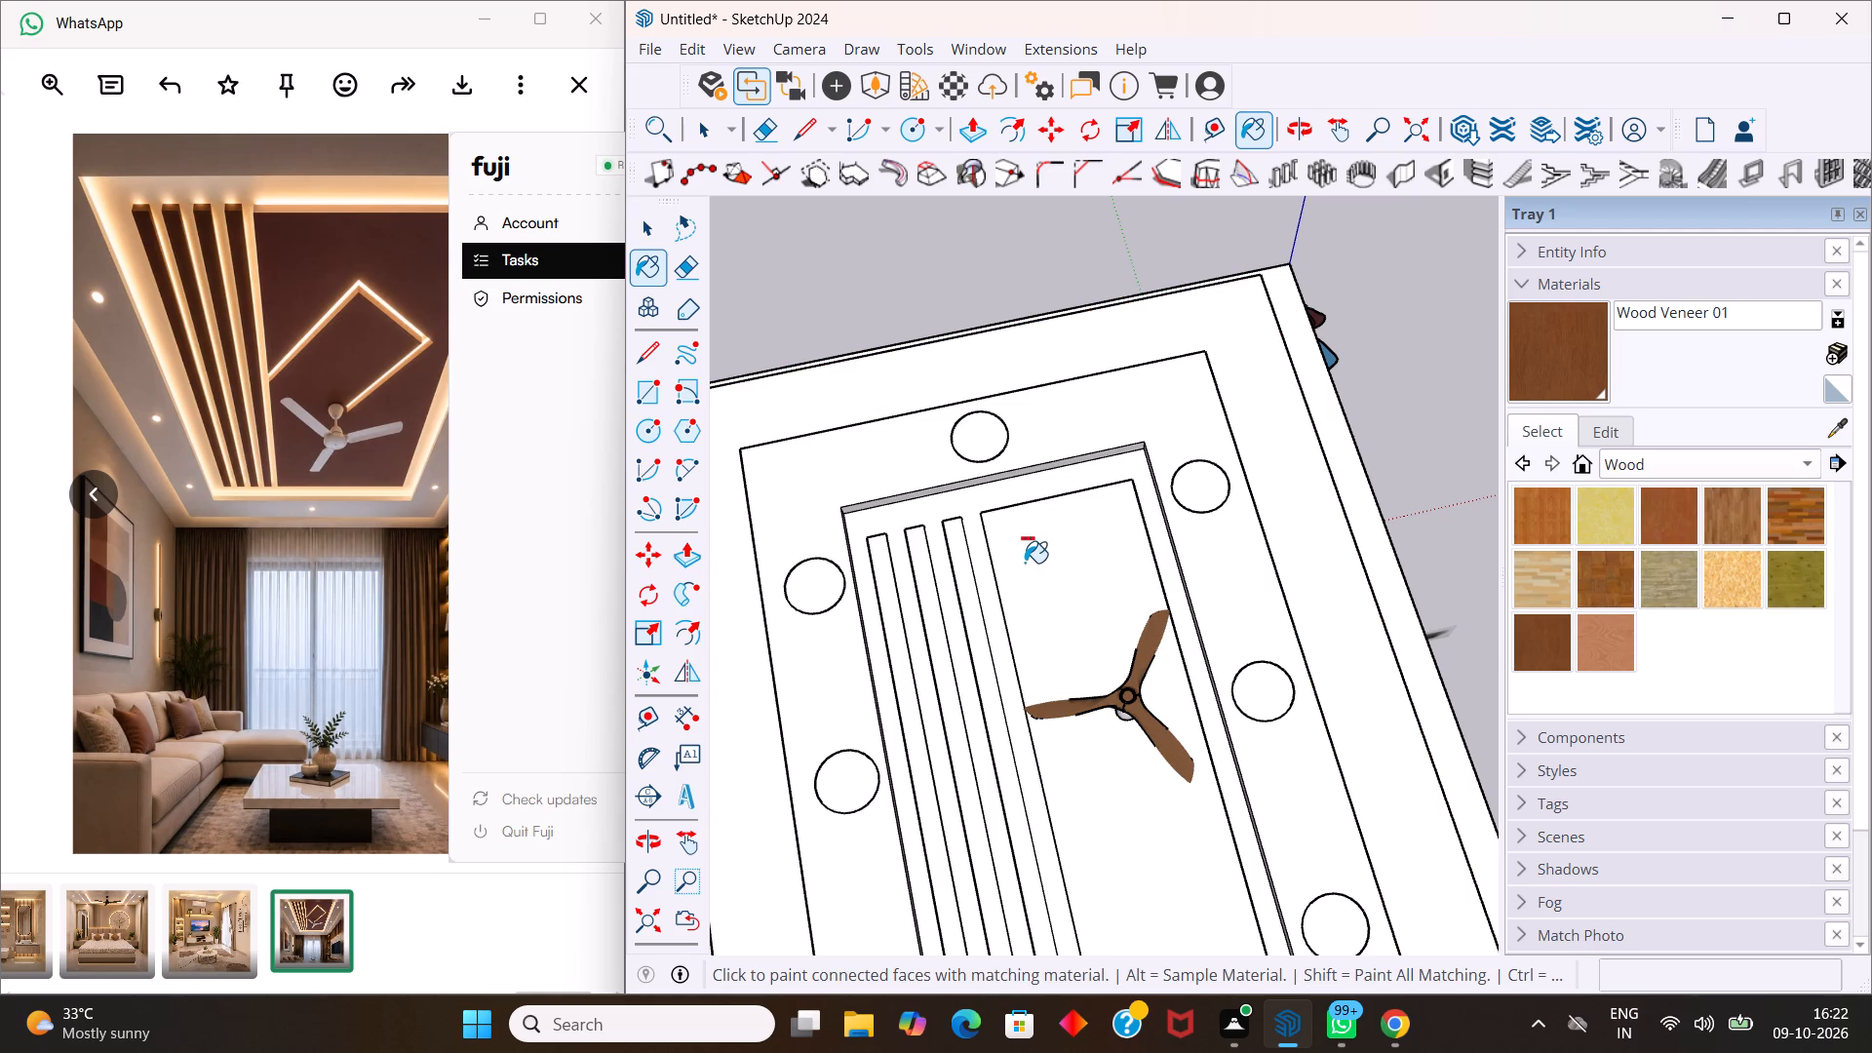
Undo leaving the false ceiling group, and paint its wide inner panel with Wood Veneer 01.
key("space")
scroll(1033, 542, "down", 20)
scroll(1033, 542, "down", 1)
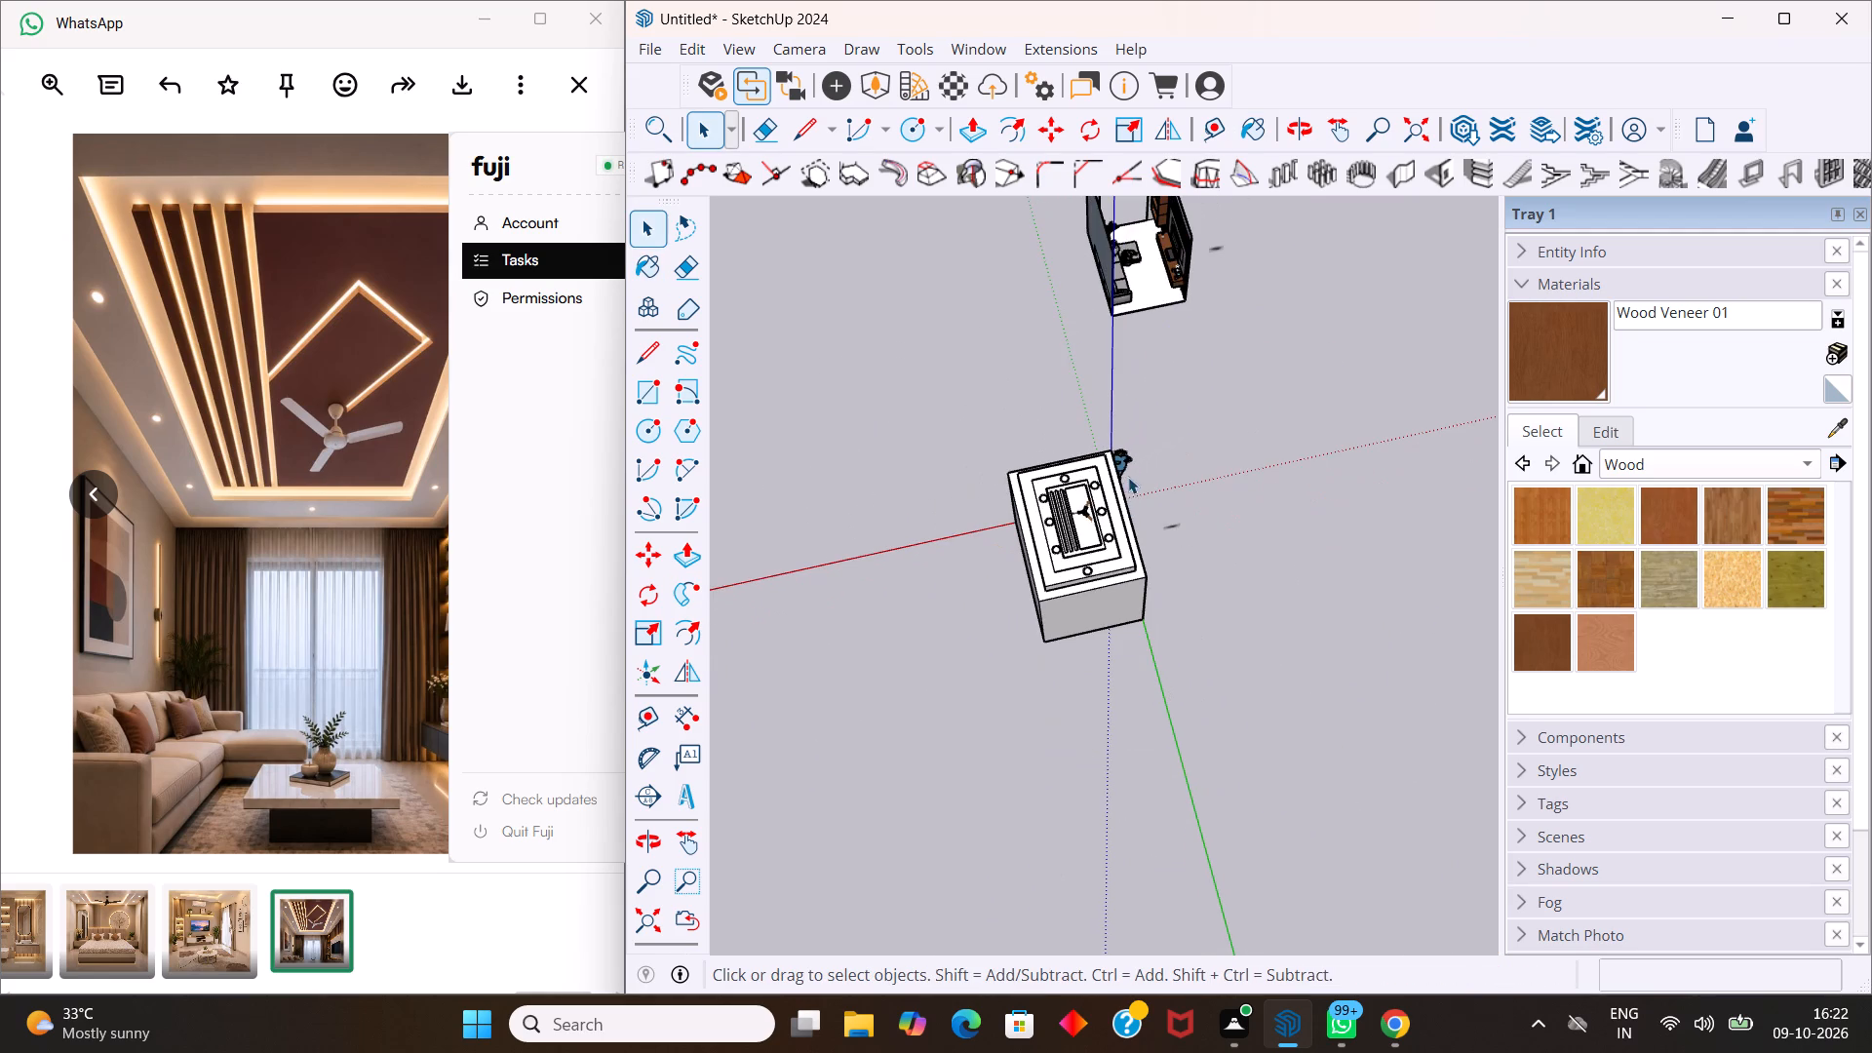
scroll(1143, 447, "down", 4)
middle_click_drag(1206, 502, 1150, 456)
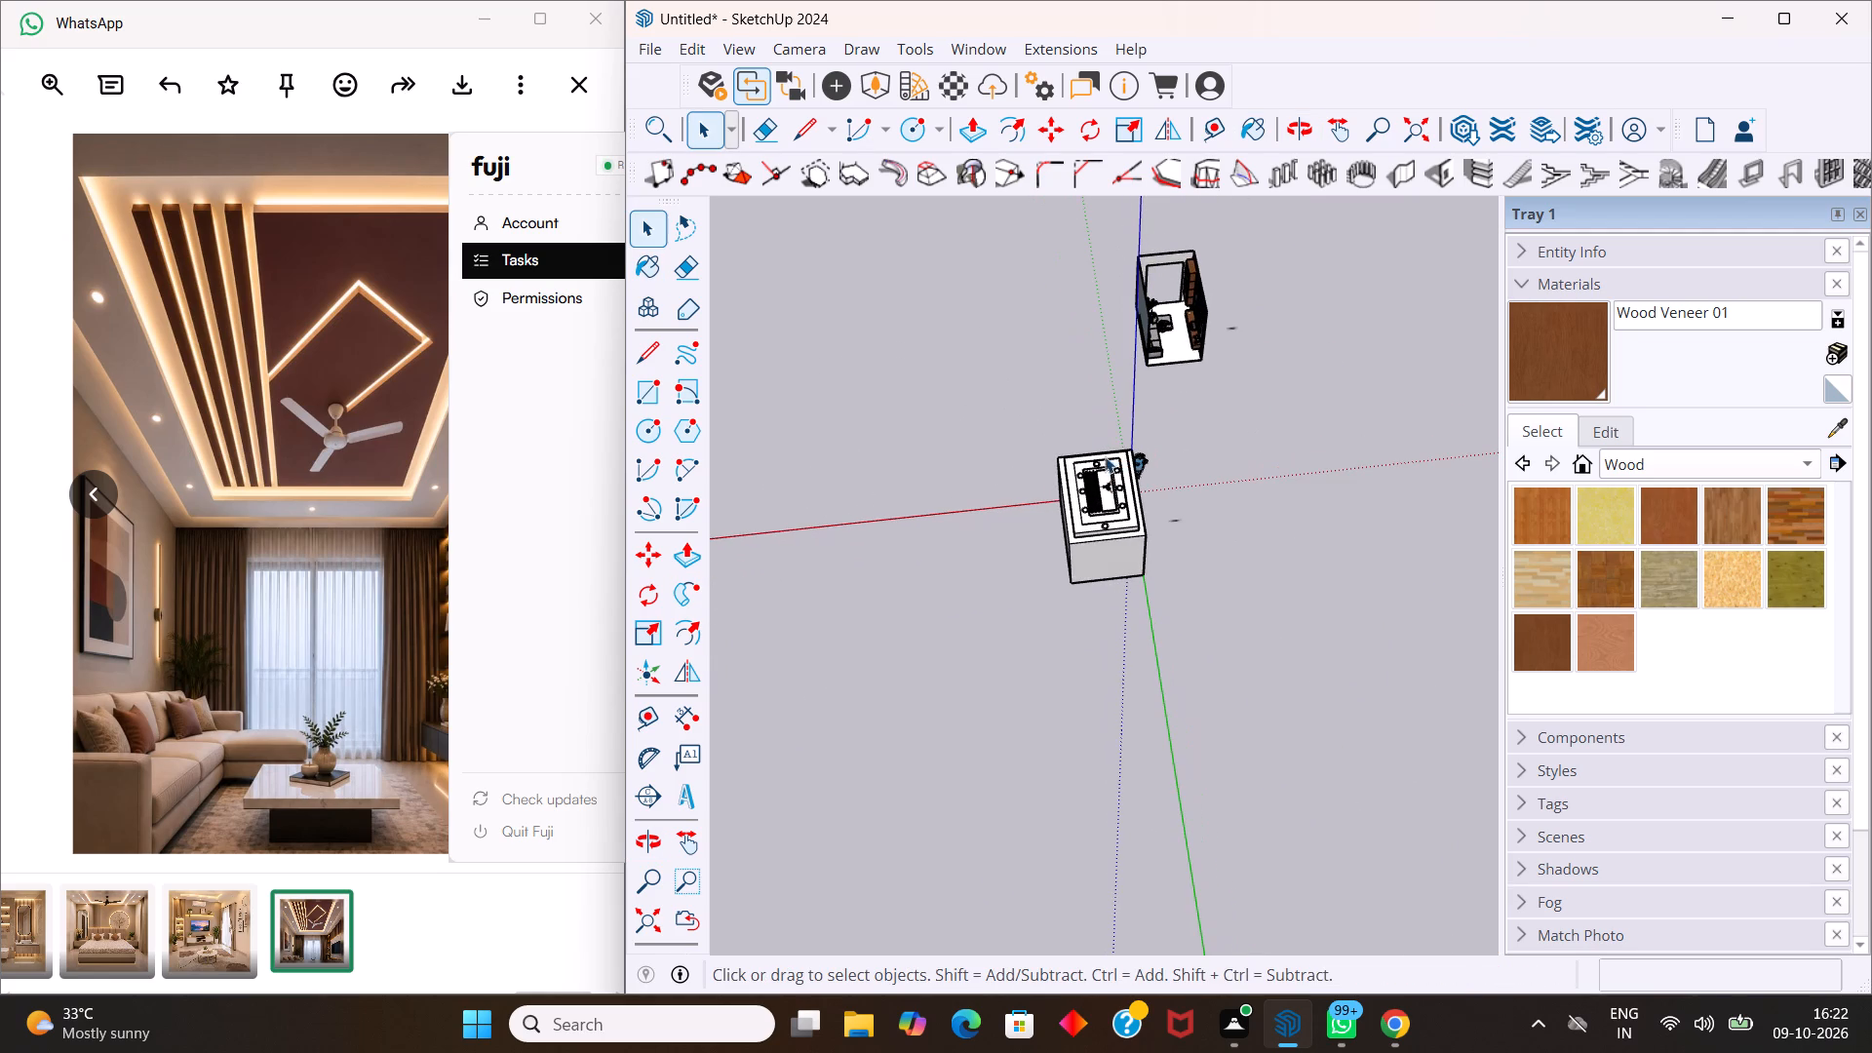
key("ctrl+z")
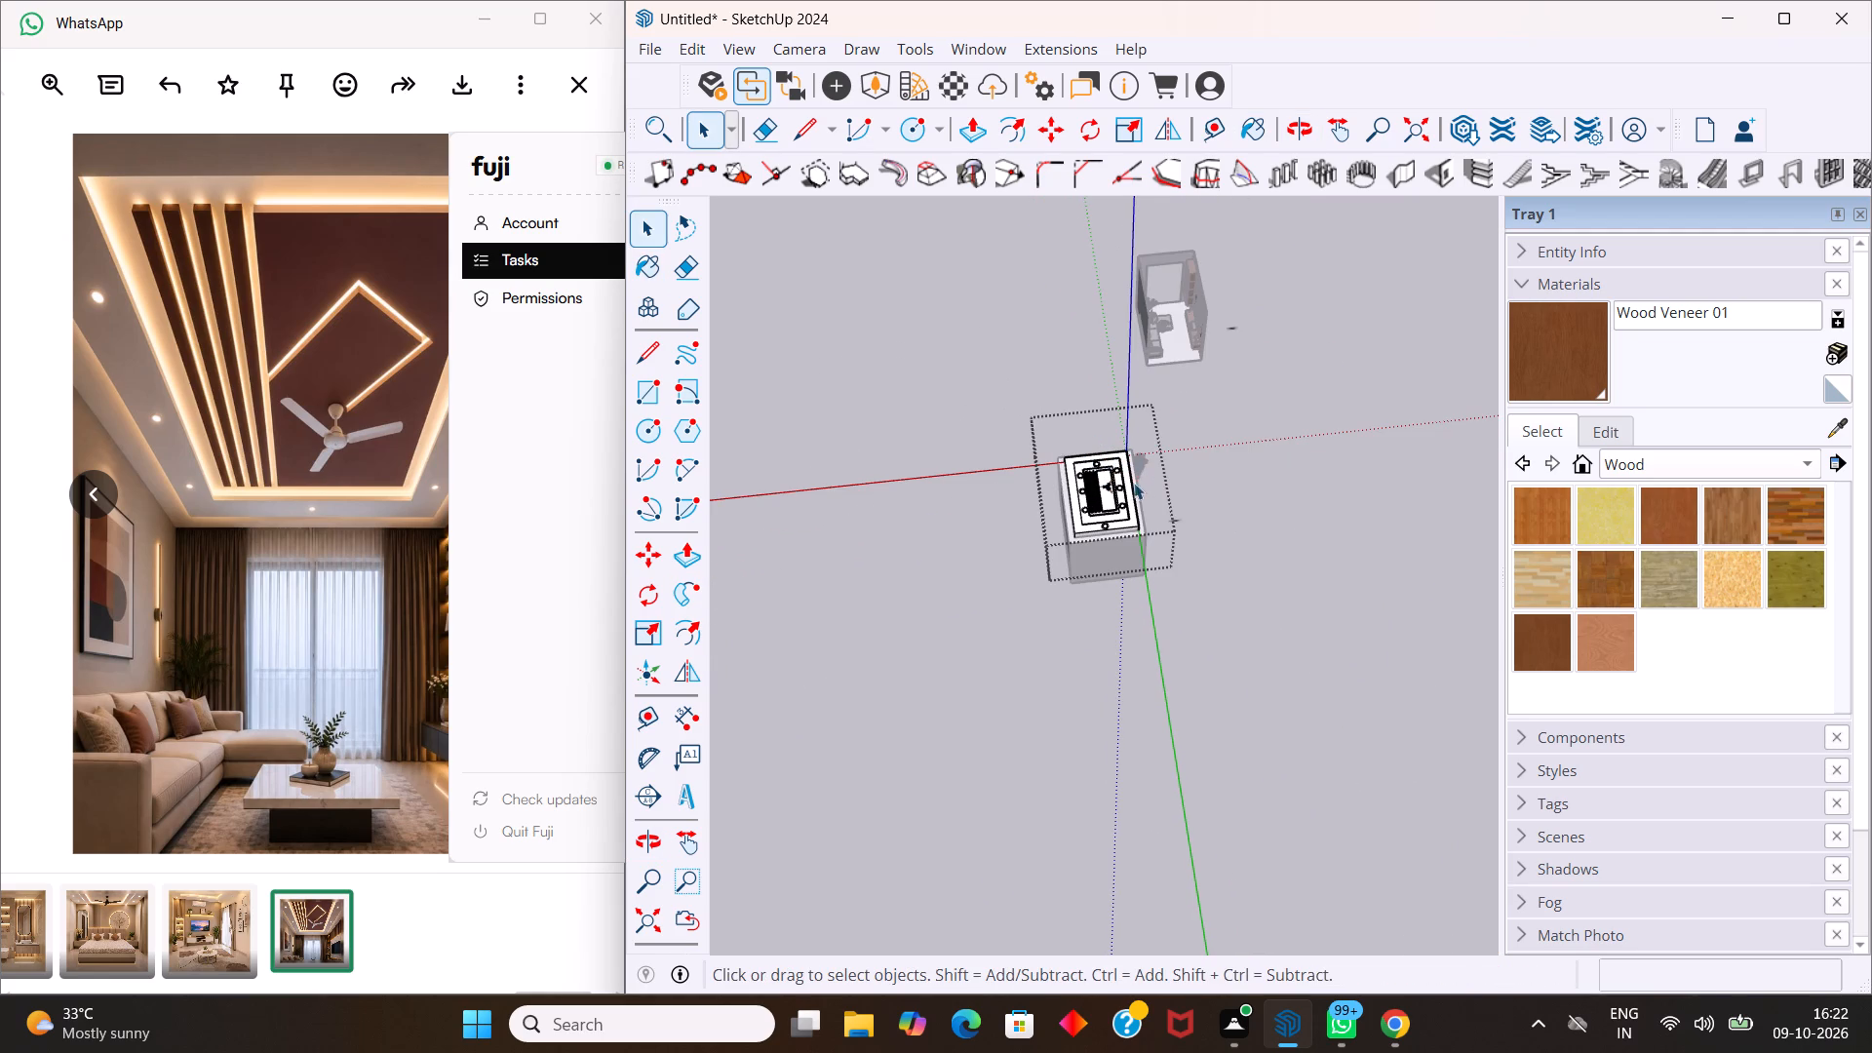
scroll(1156, 494, "up", 20)
scroll(1156, 494, "up", 3)
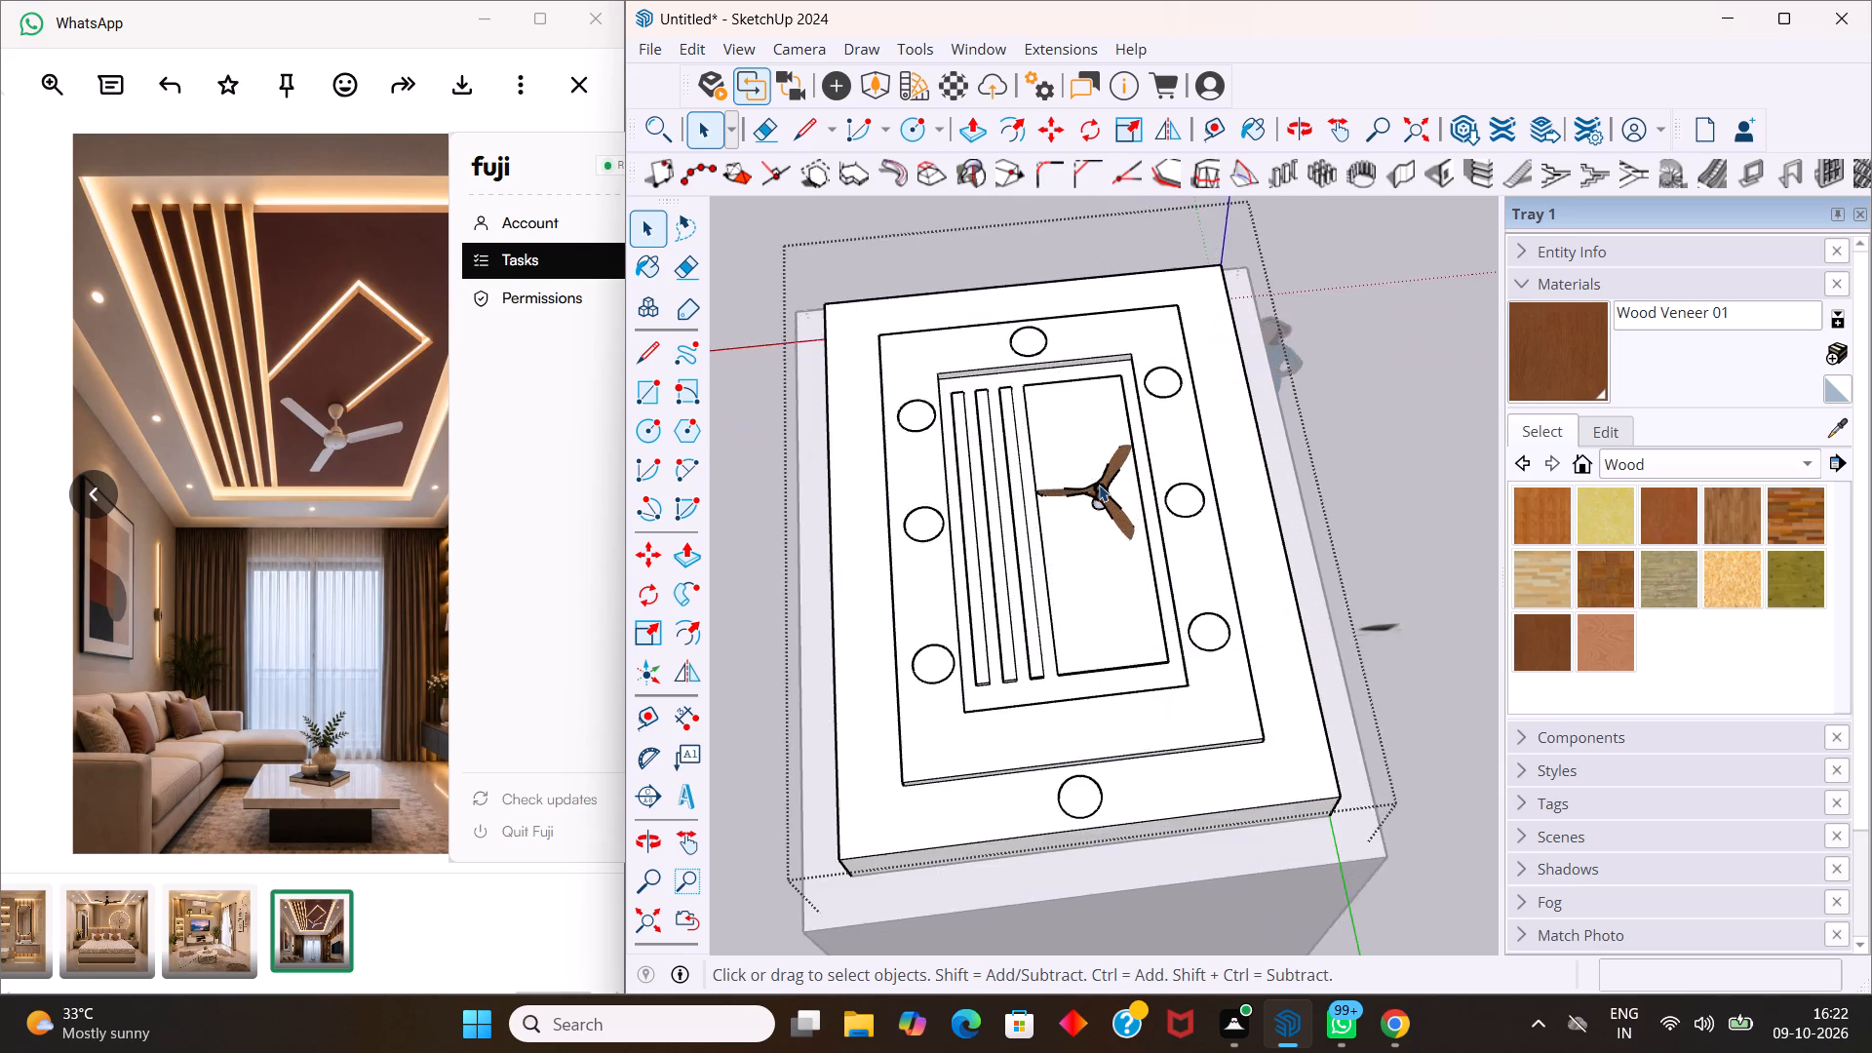
scroll(1099, 485, "up", 3)
middle_click_drag(1094, 512, 1088, 466)
scroll(1102, 352, "up", 1)
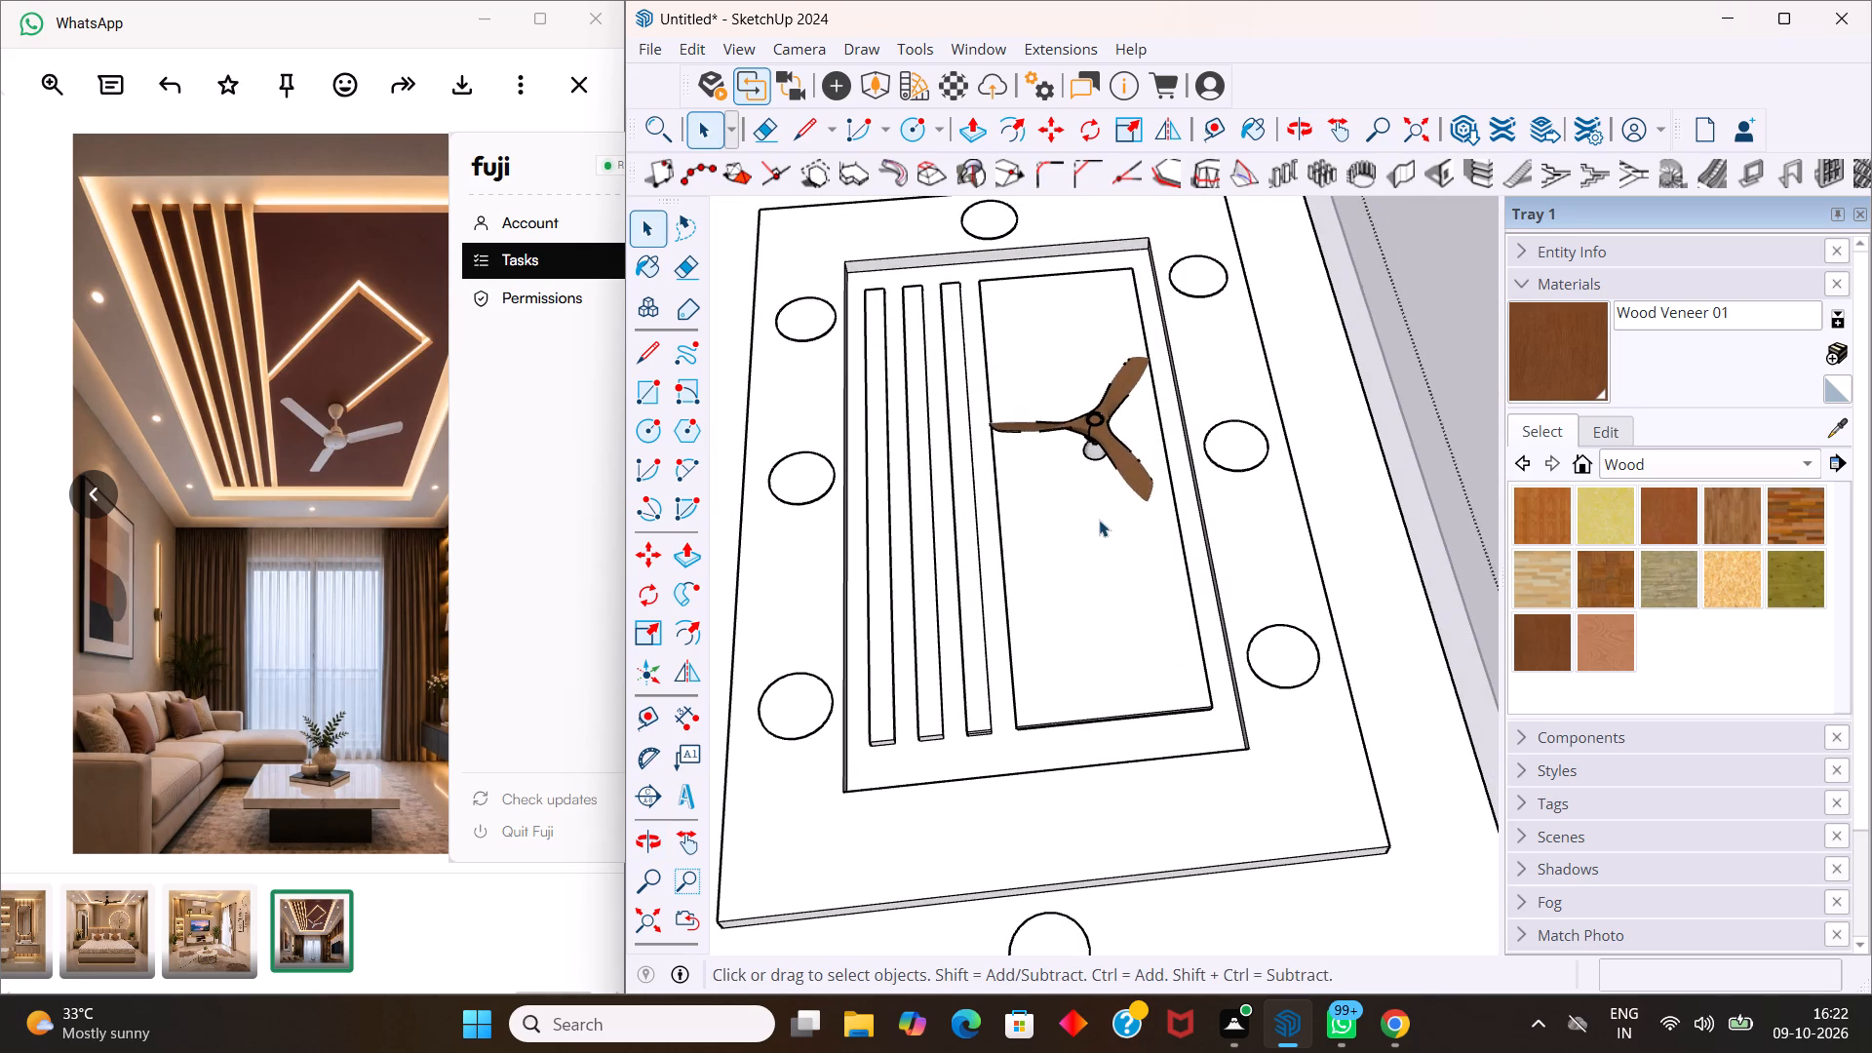
scroll(1115, 558, "down", 5)
left_click(1557, 361)
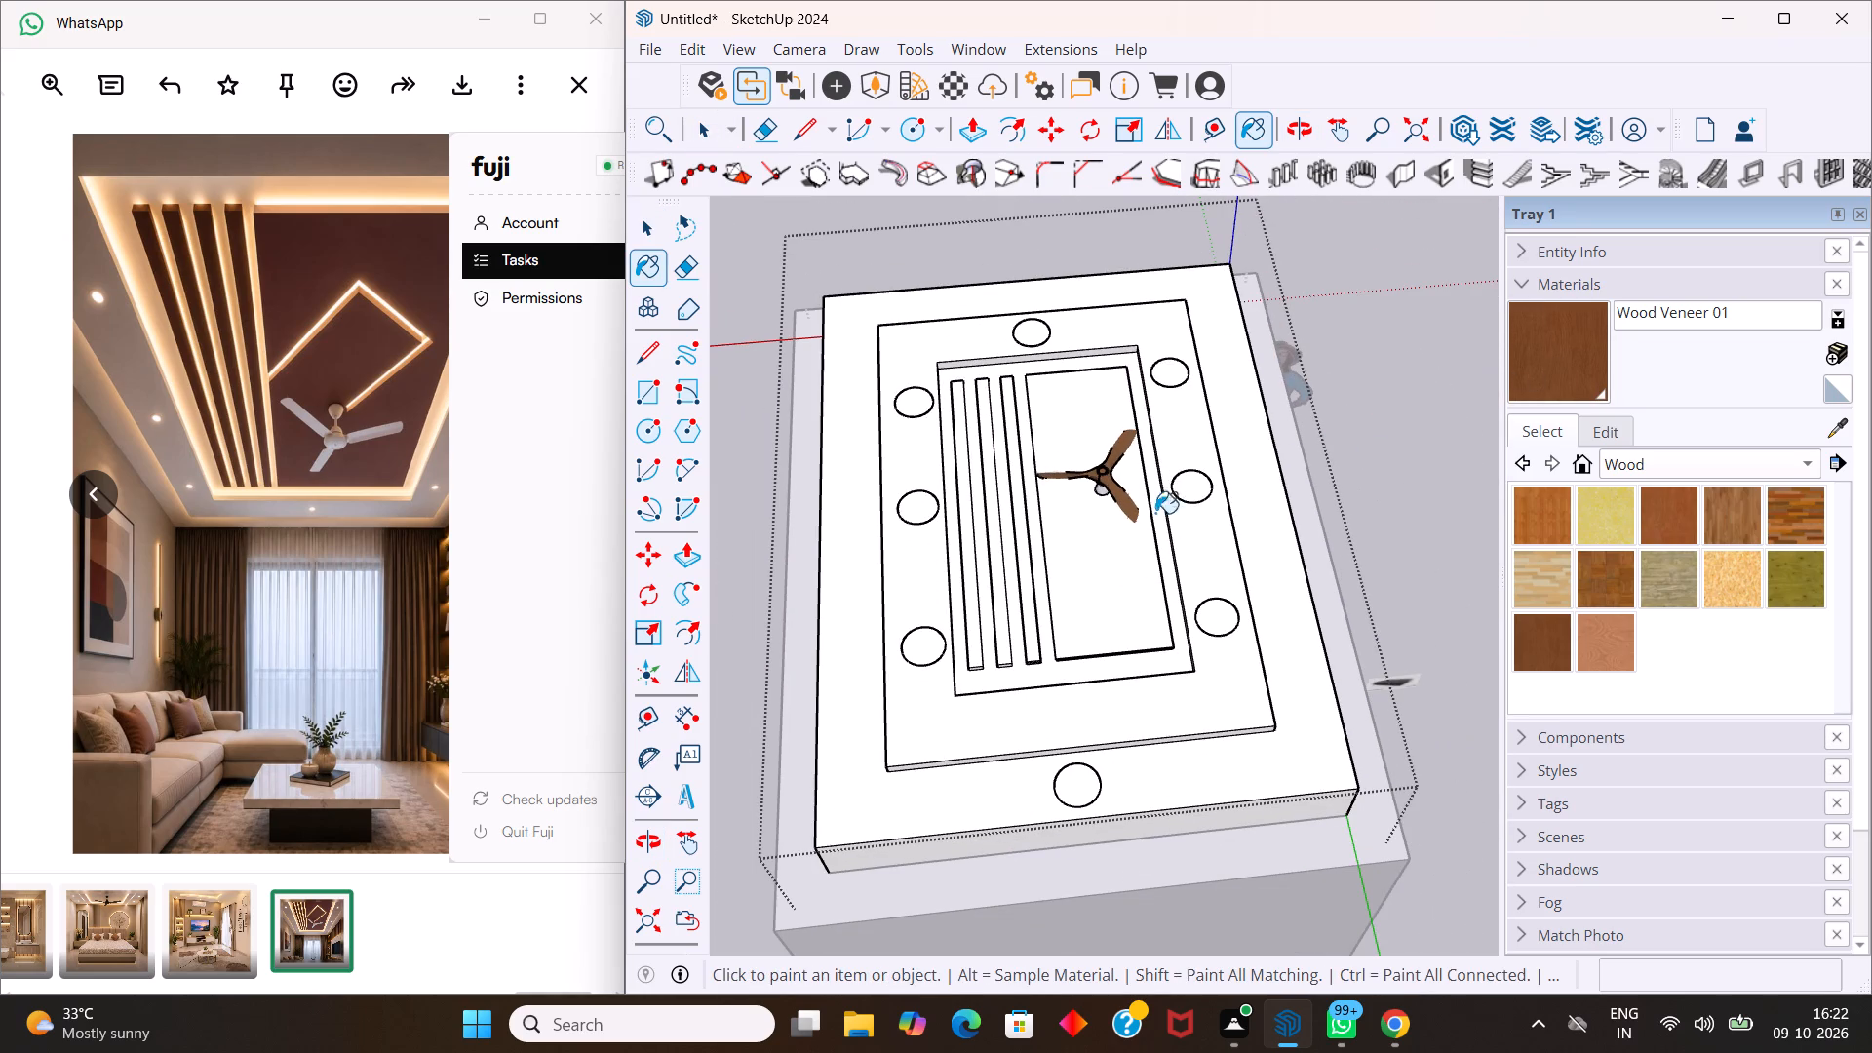
left_click(1085, 550)
Paint the three narrow strips beside the wide panel with Wood Veneer 01.
scroll(1023, 570, "up", 6)
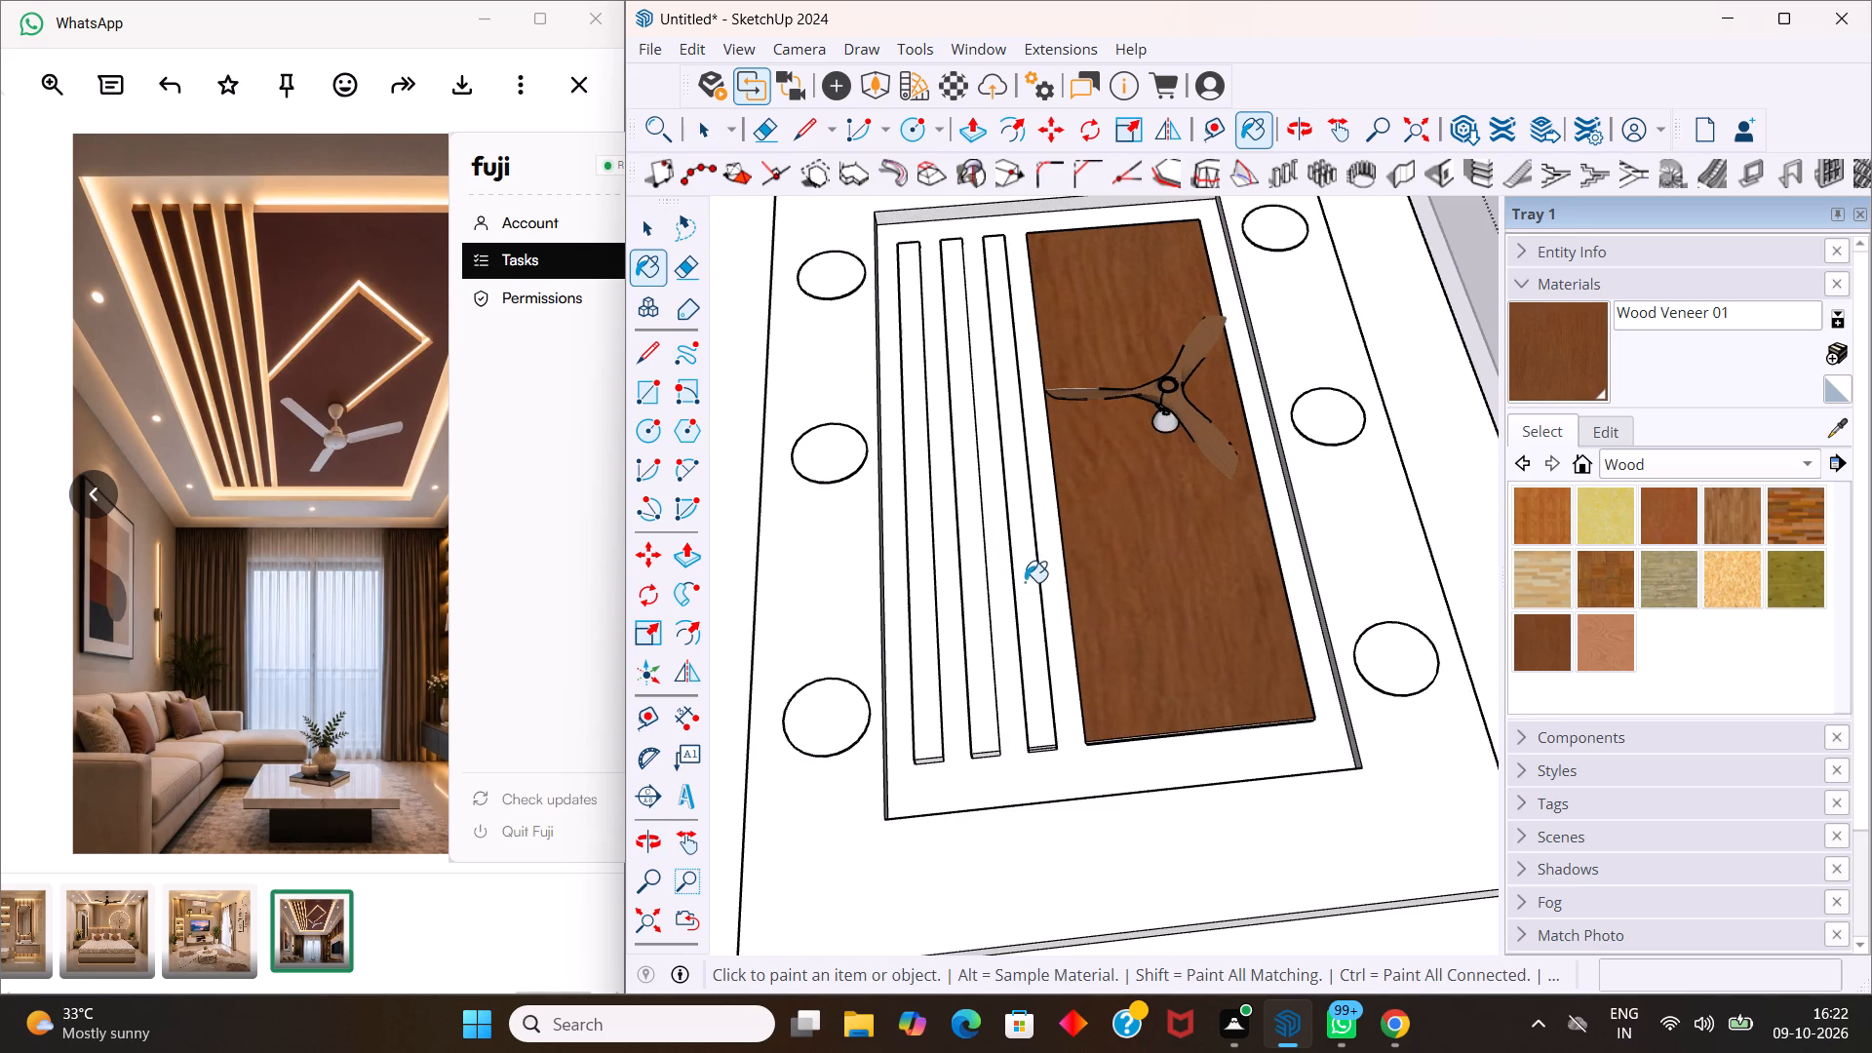
left_click(1025, 583)
left_click(976, 615)
left_click(920, 643)
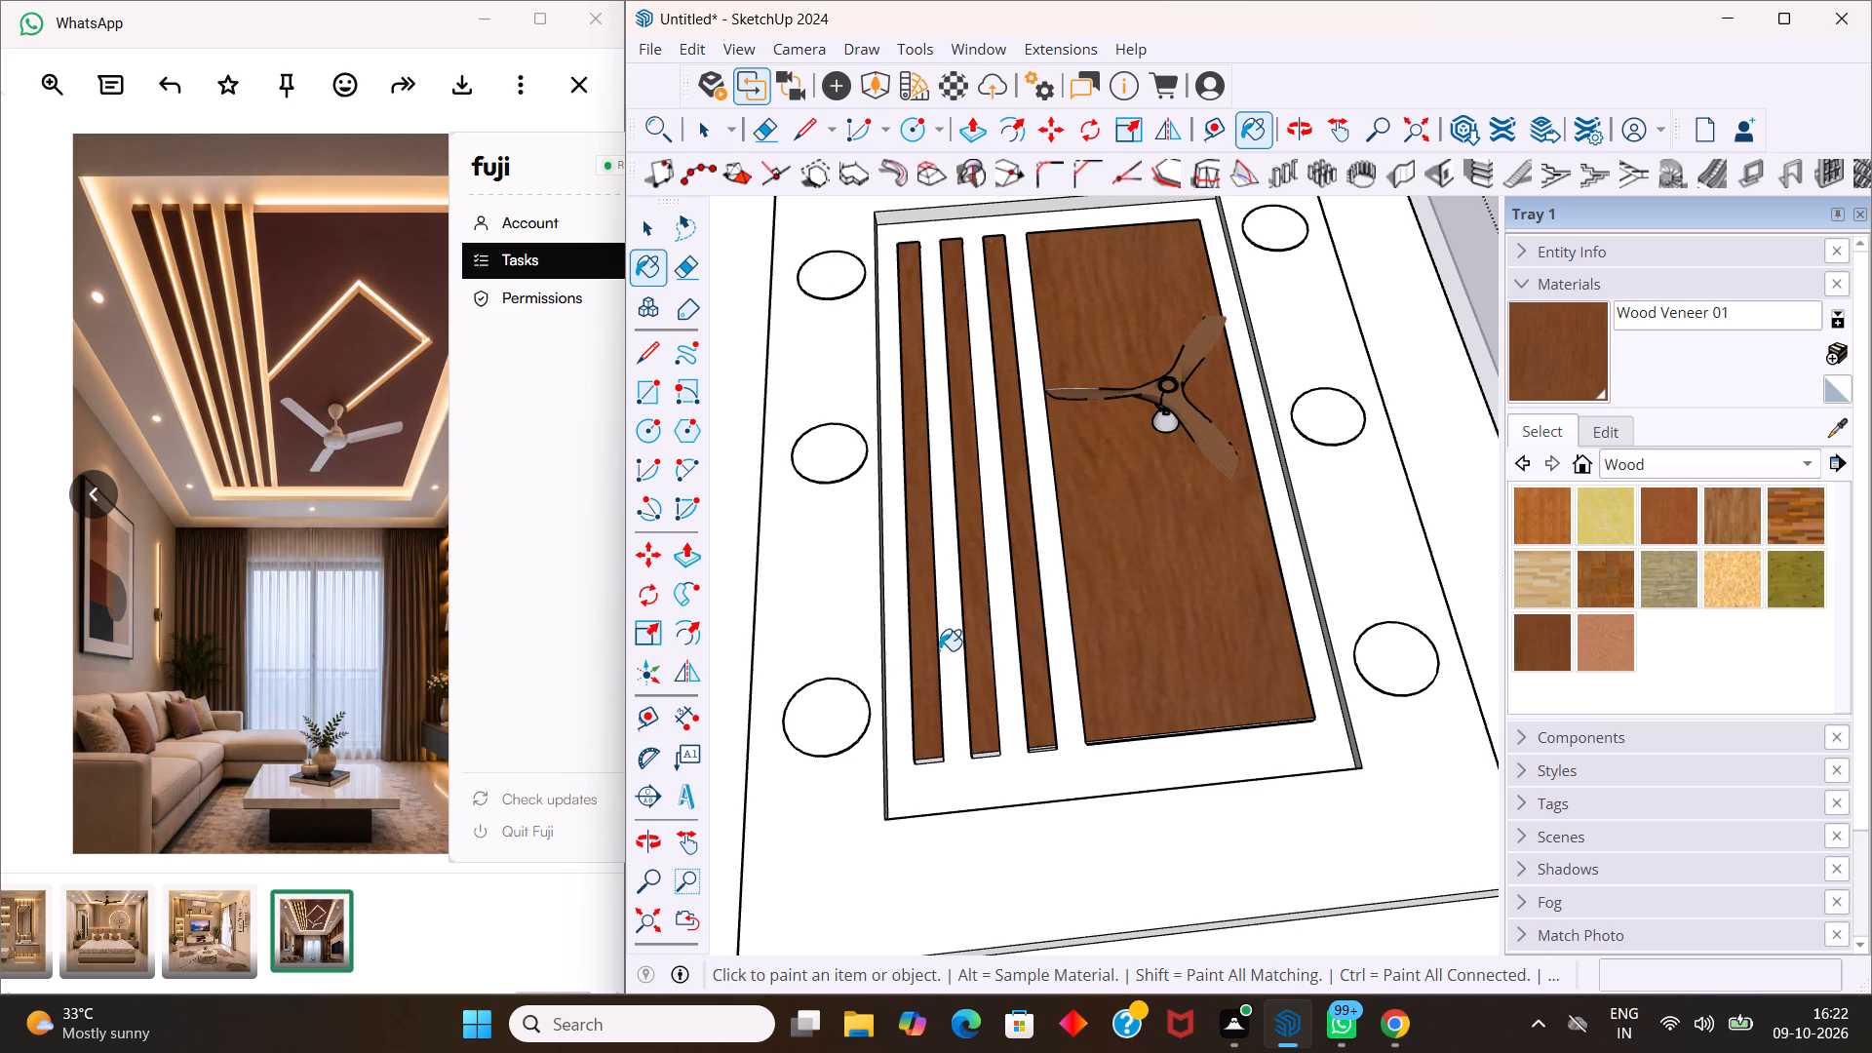
key("space")
scroll(965, 605, "down", 5)
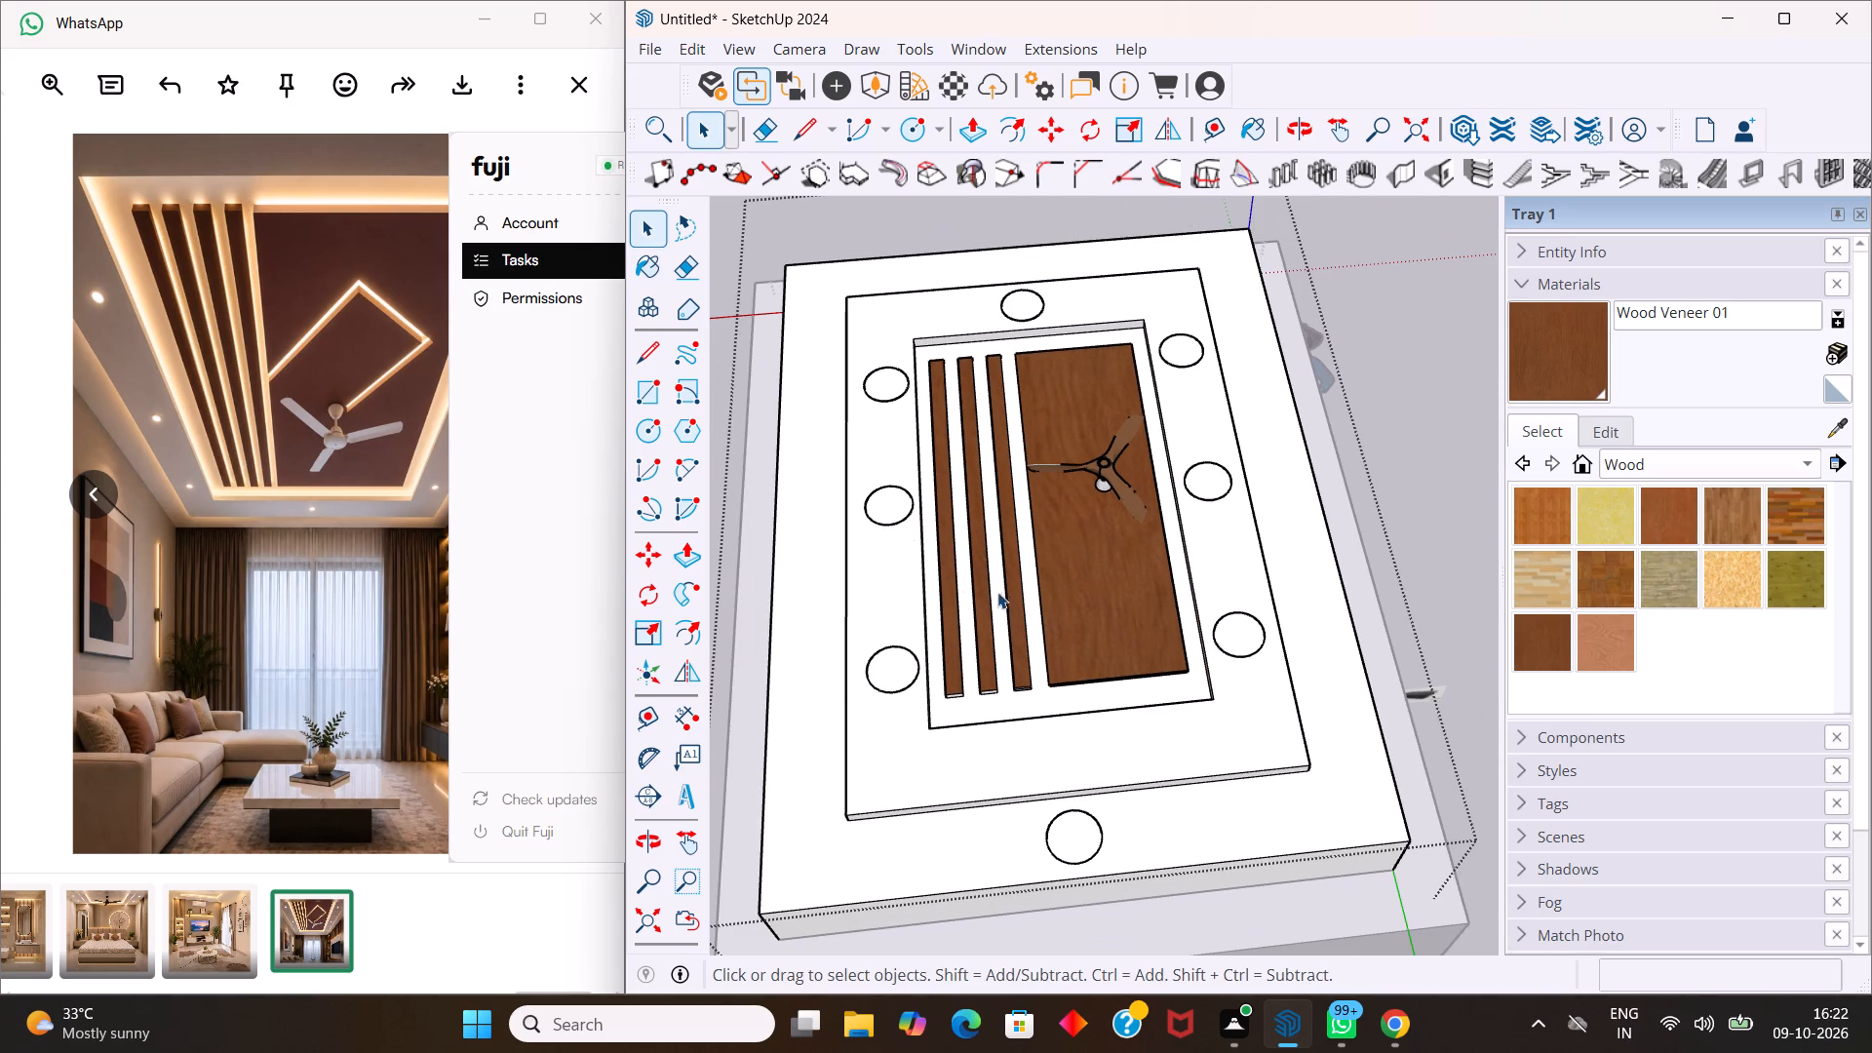
Open the Enscape Material Editor and set the Wood Veneer 01 material type to Self-illuminated.
left_click(946, 80)
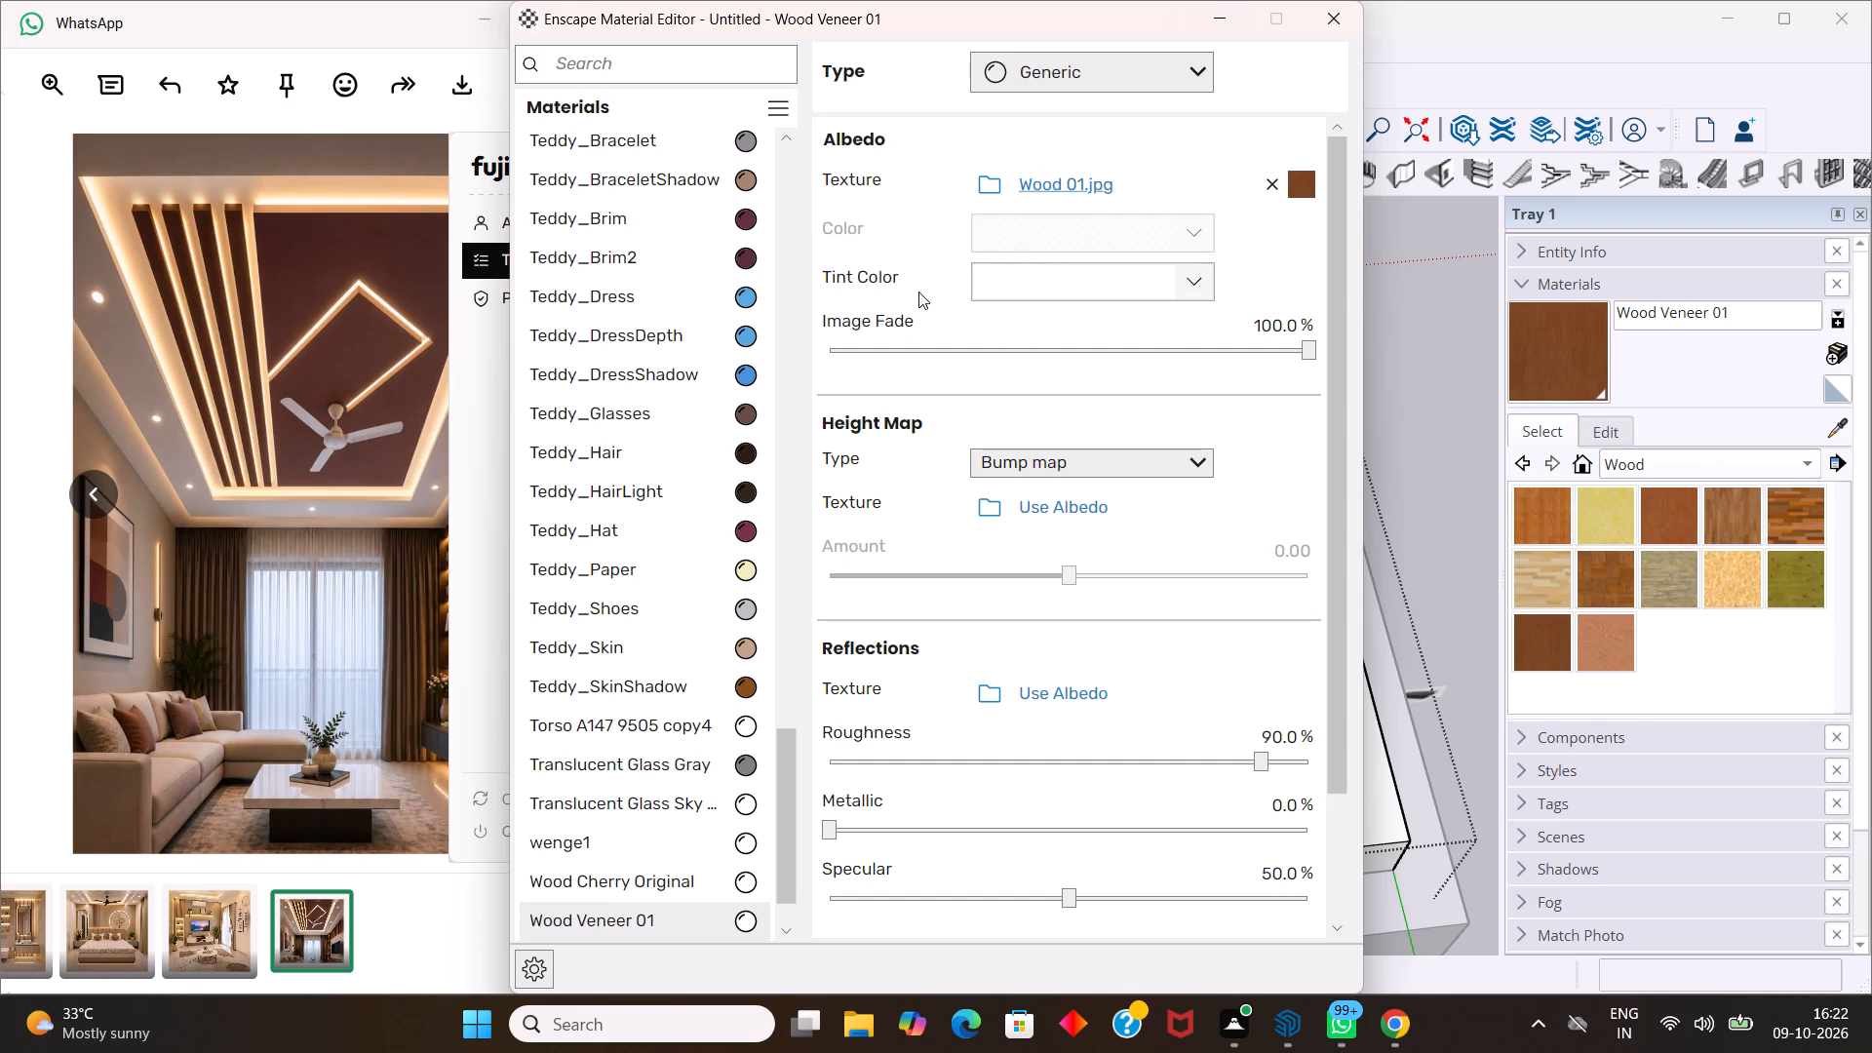
left_click(1164, 54)
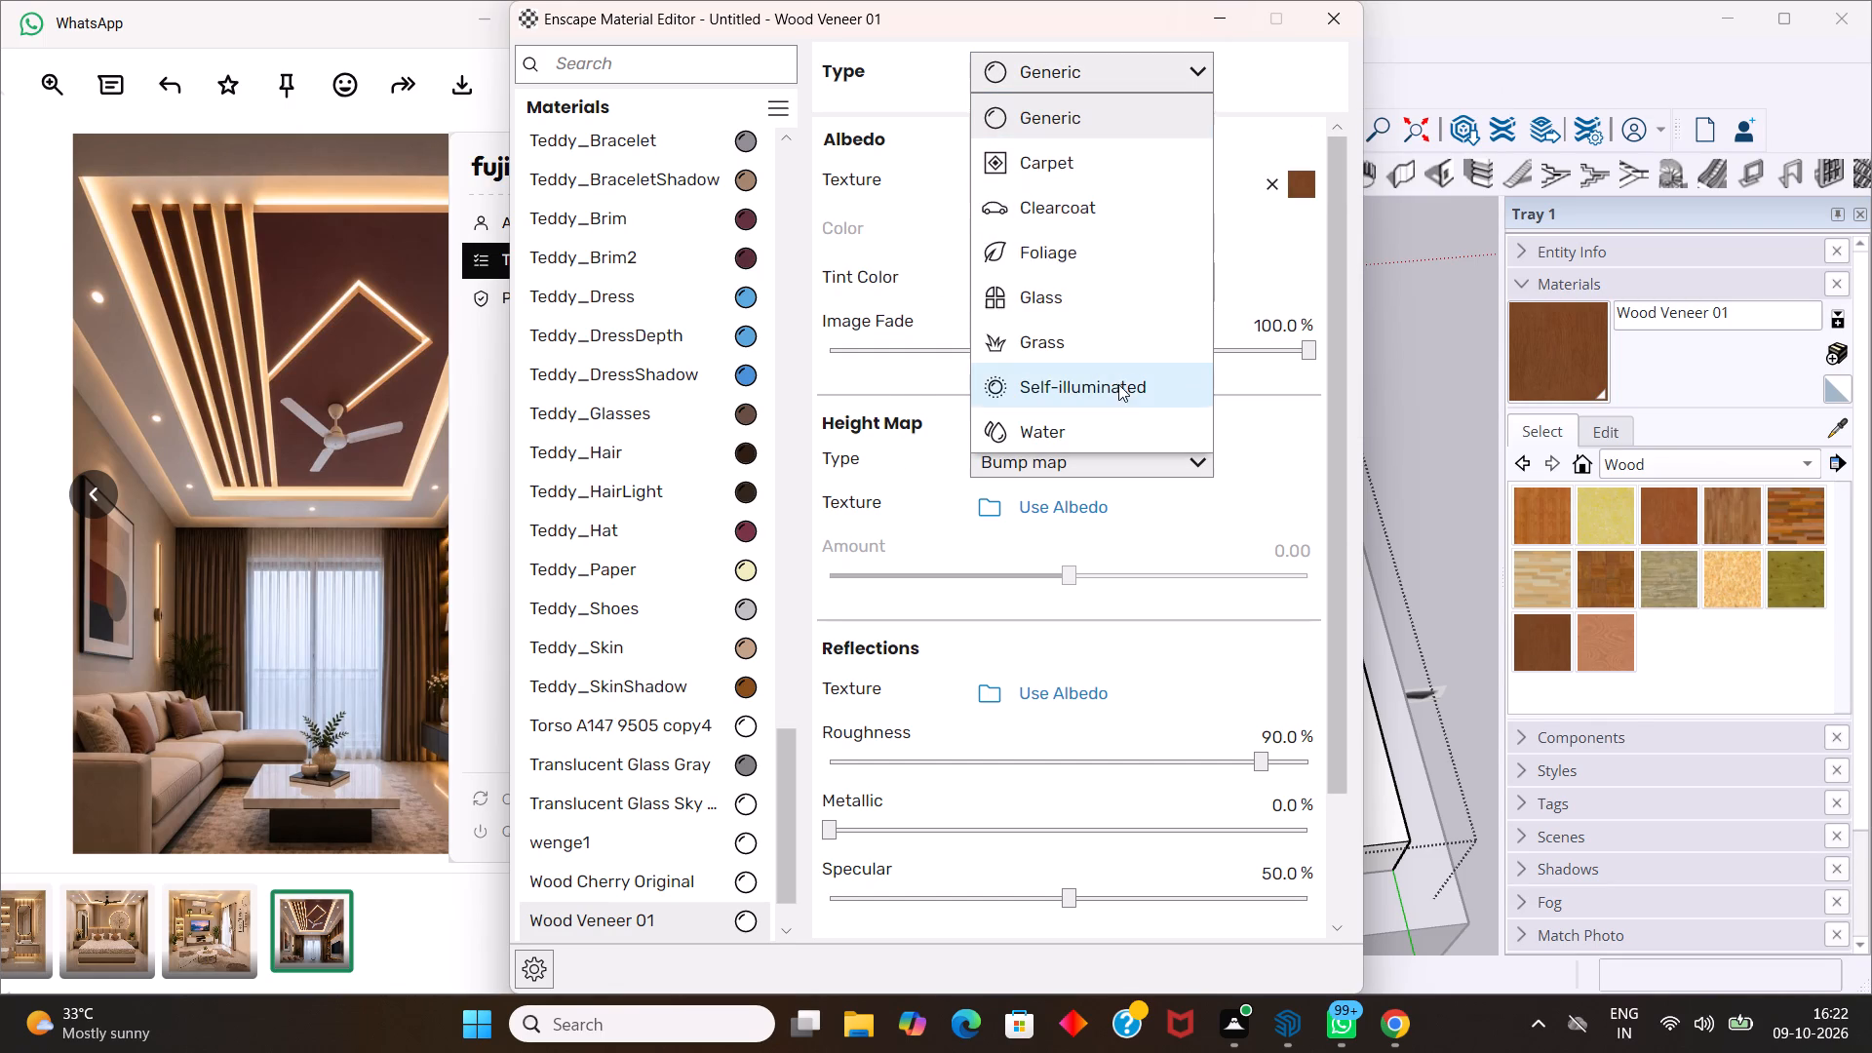
left_click(1117, 384)
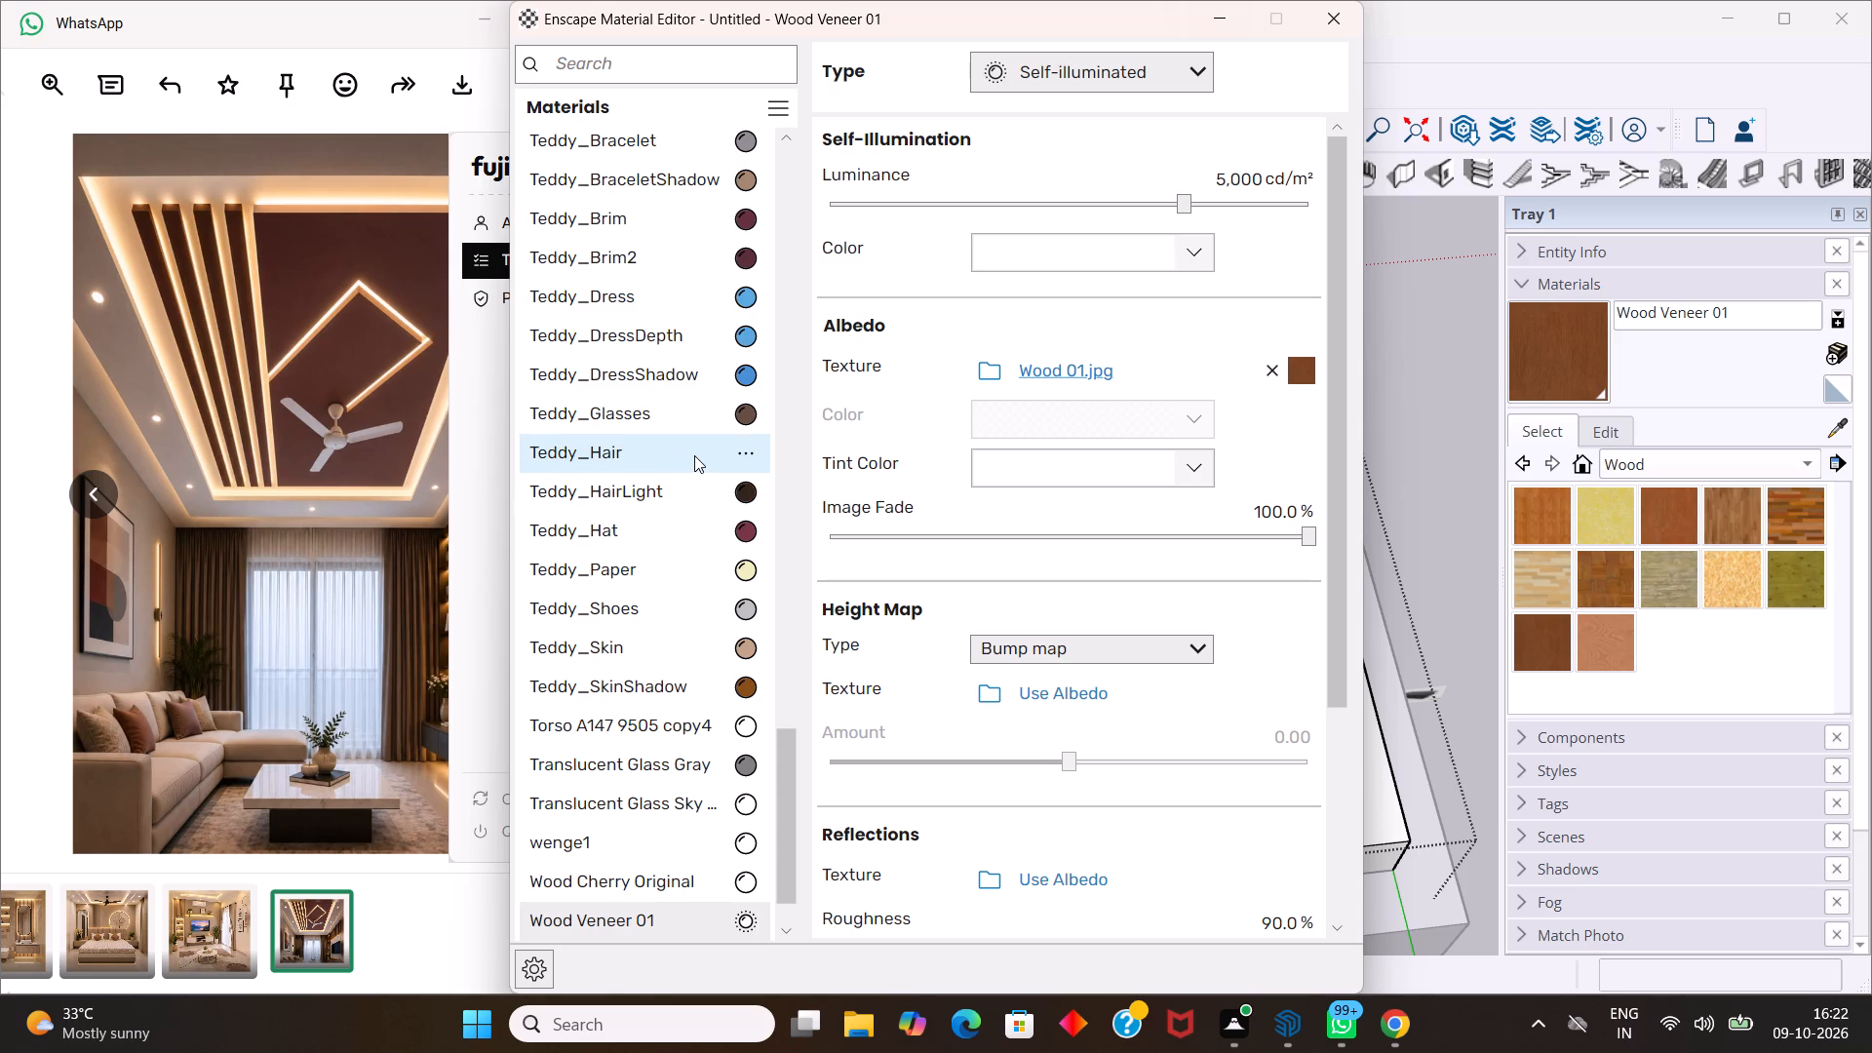
Set the Teddy_Shoes material type to Self-illuminated.
scroll(695, 455, "down", 1)
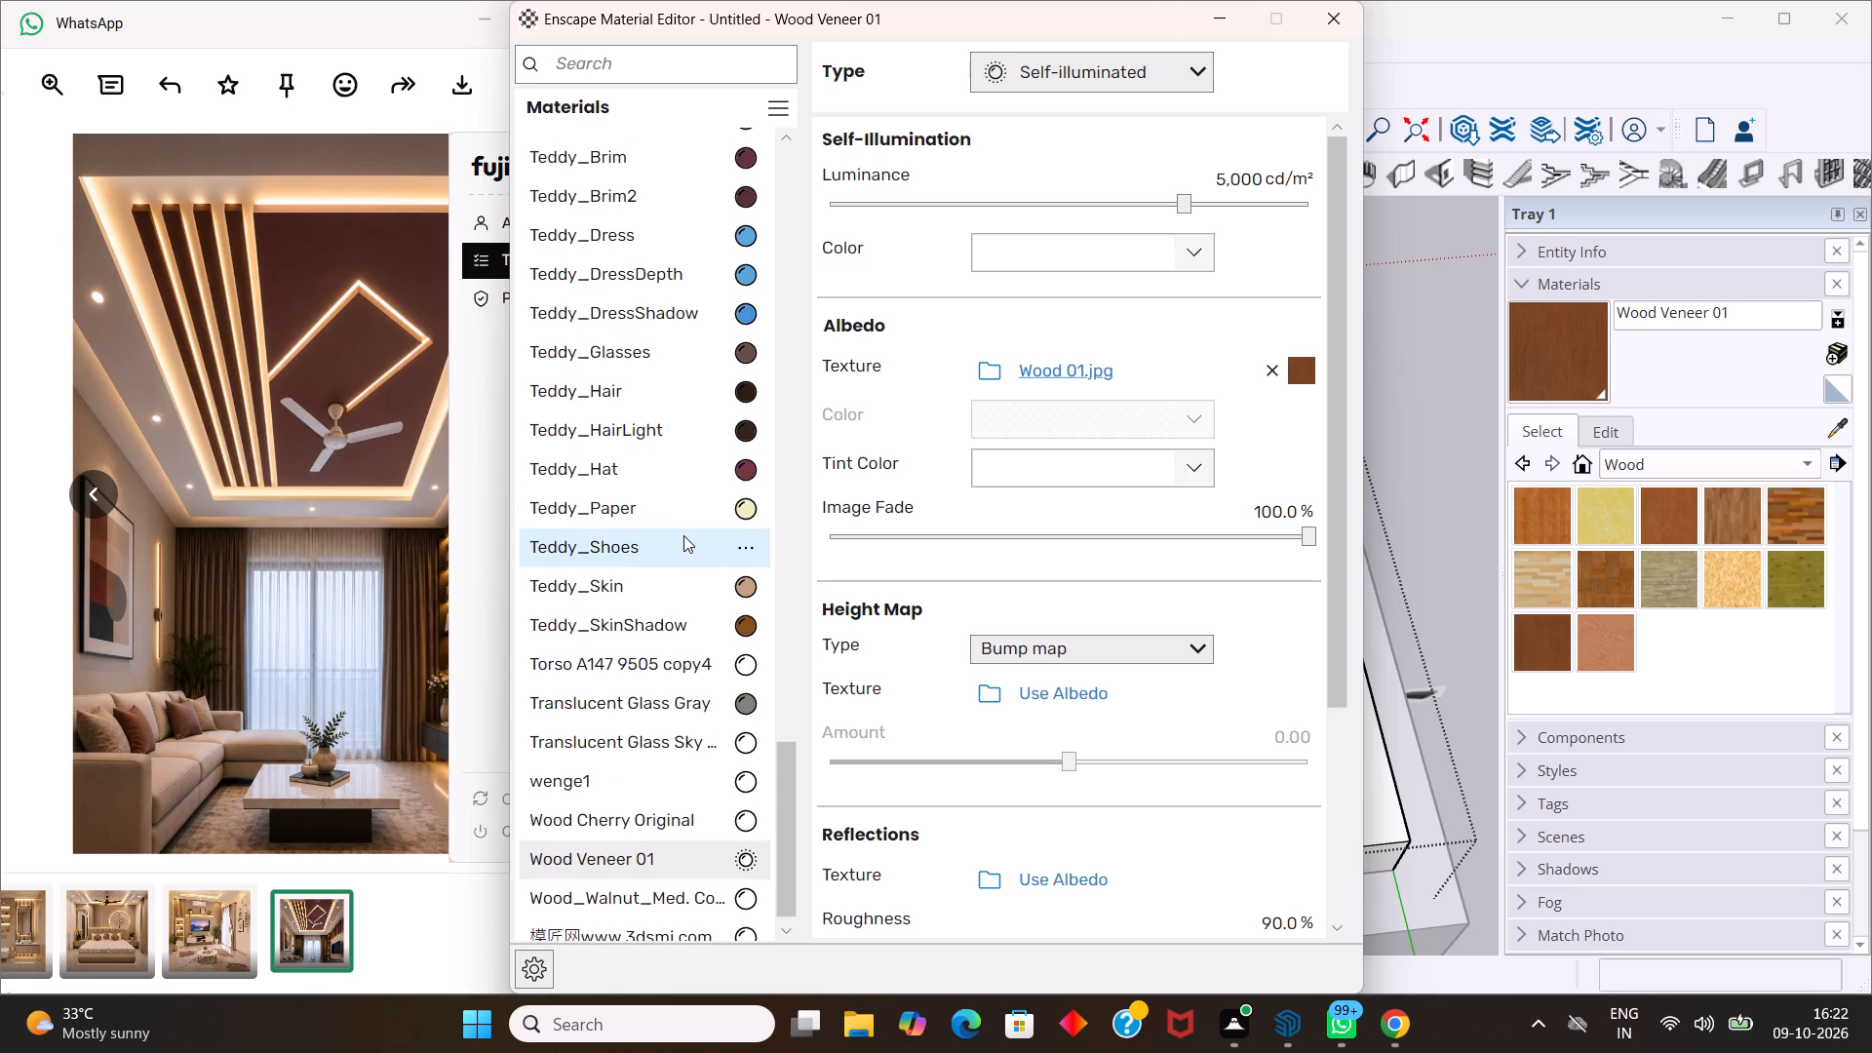
left_click(683, 537)
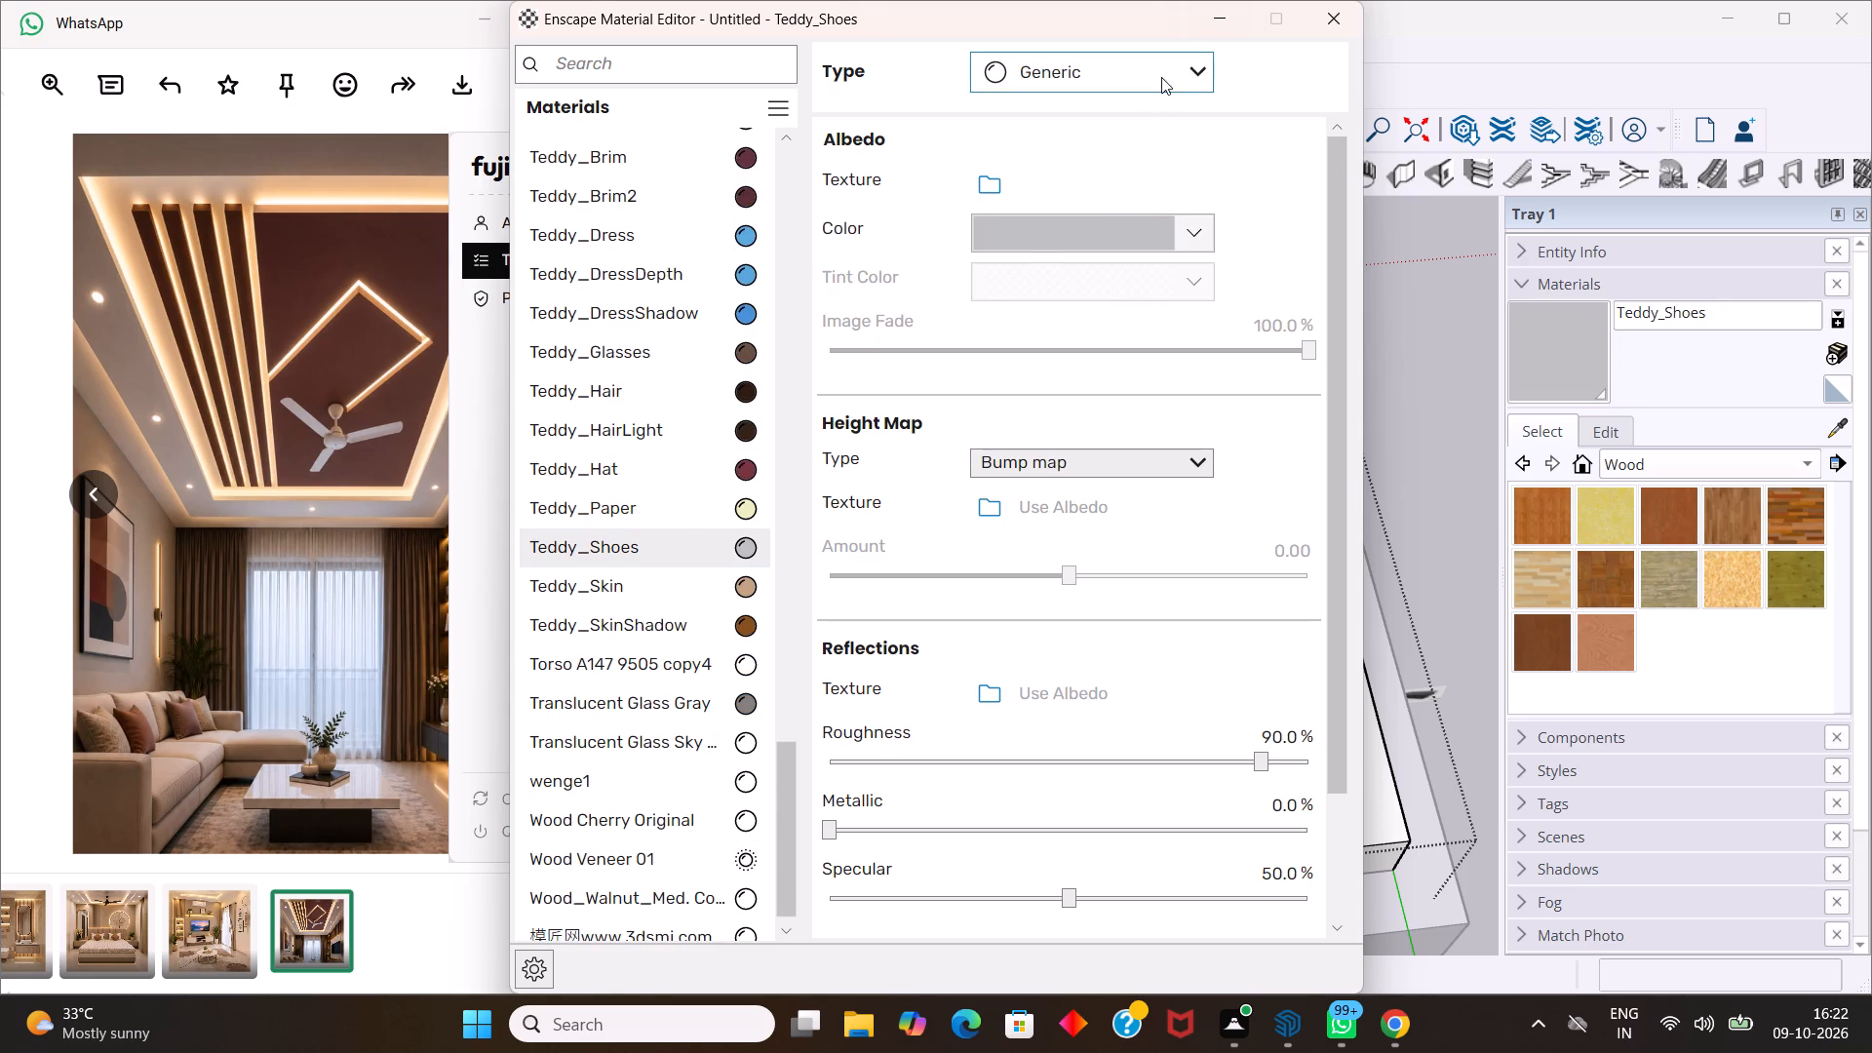
left_click(1161, 77)
left_click(1134, 375)
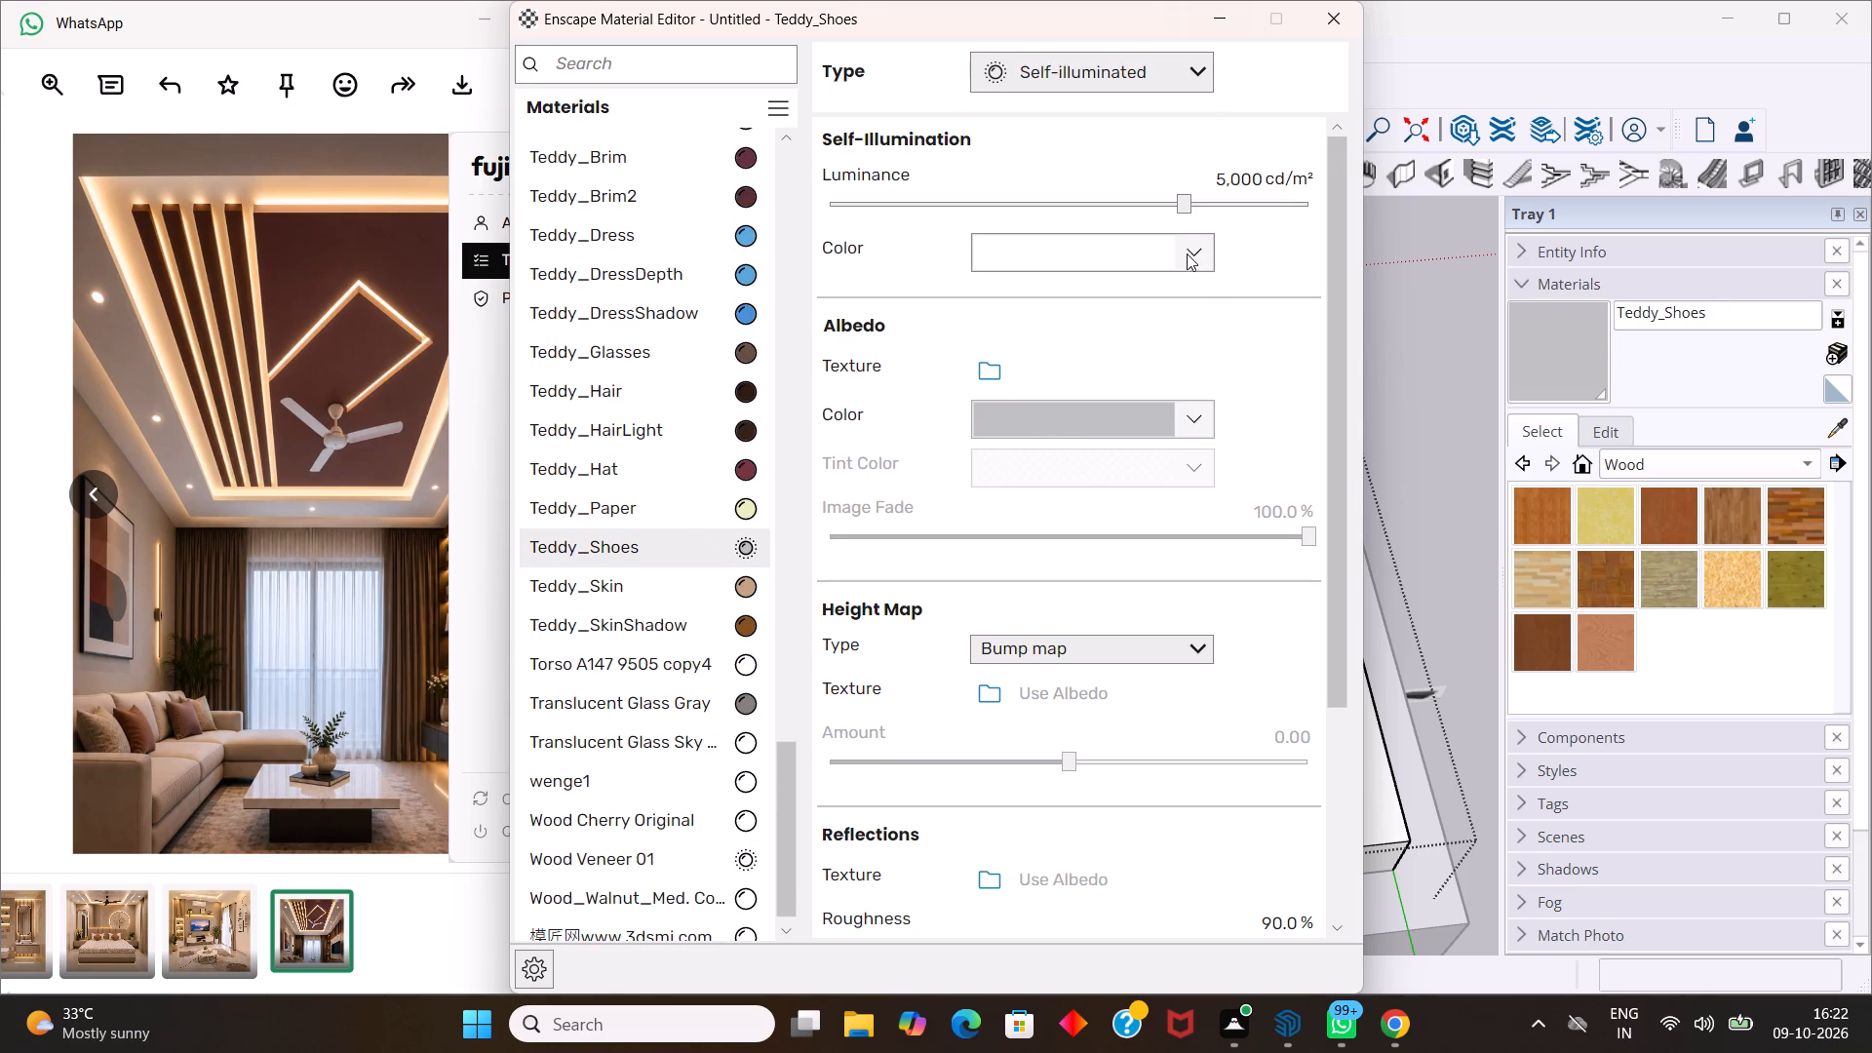
Give Teddy_Shoes a pale yellow self-illumination colour and a luminance of about 20,607 cd/m².
left_click(1196, 251)
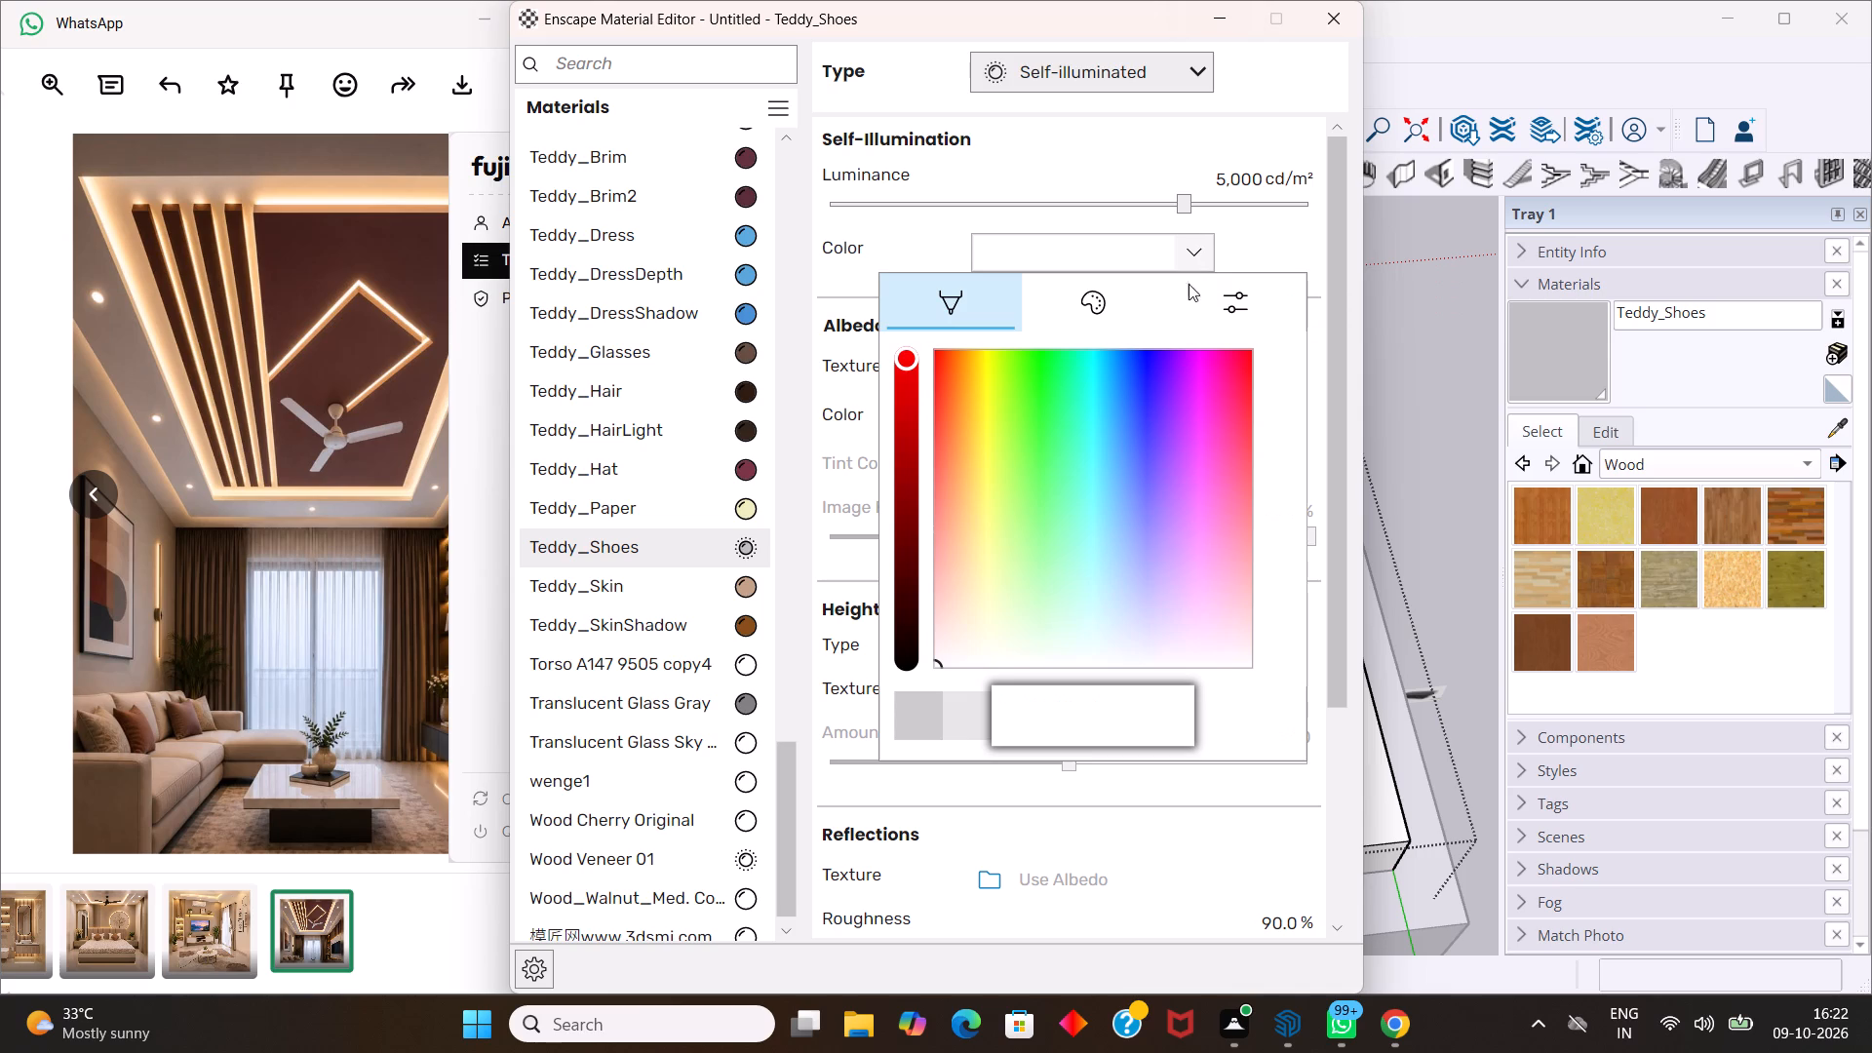
left_click(985, 417)
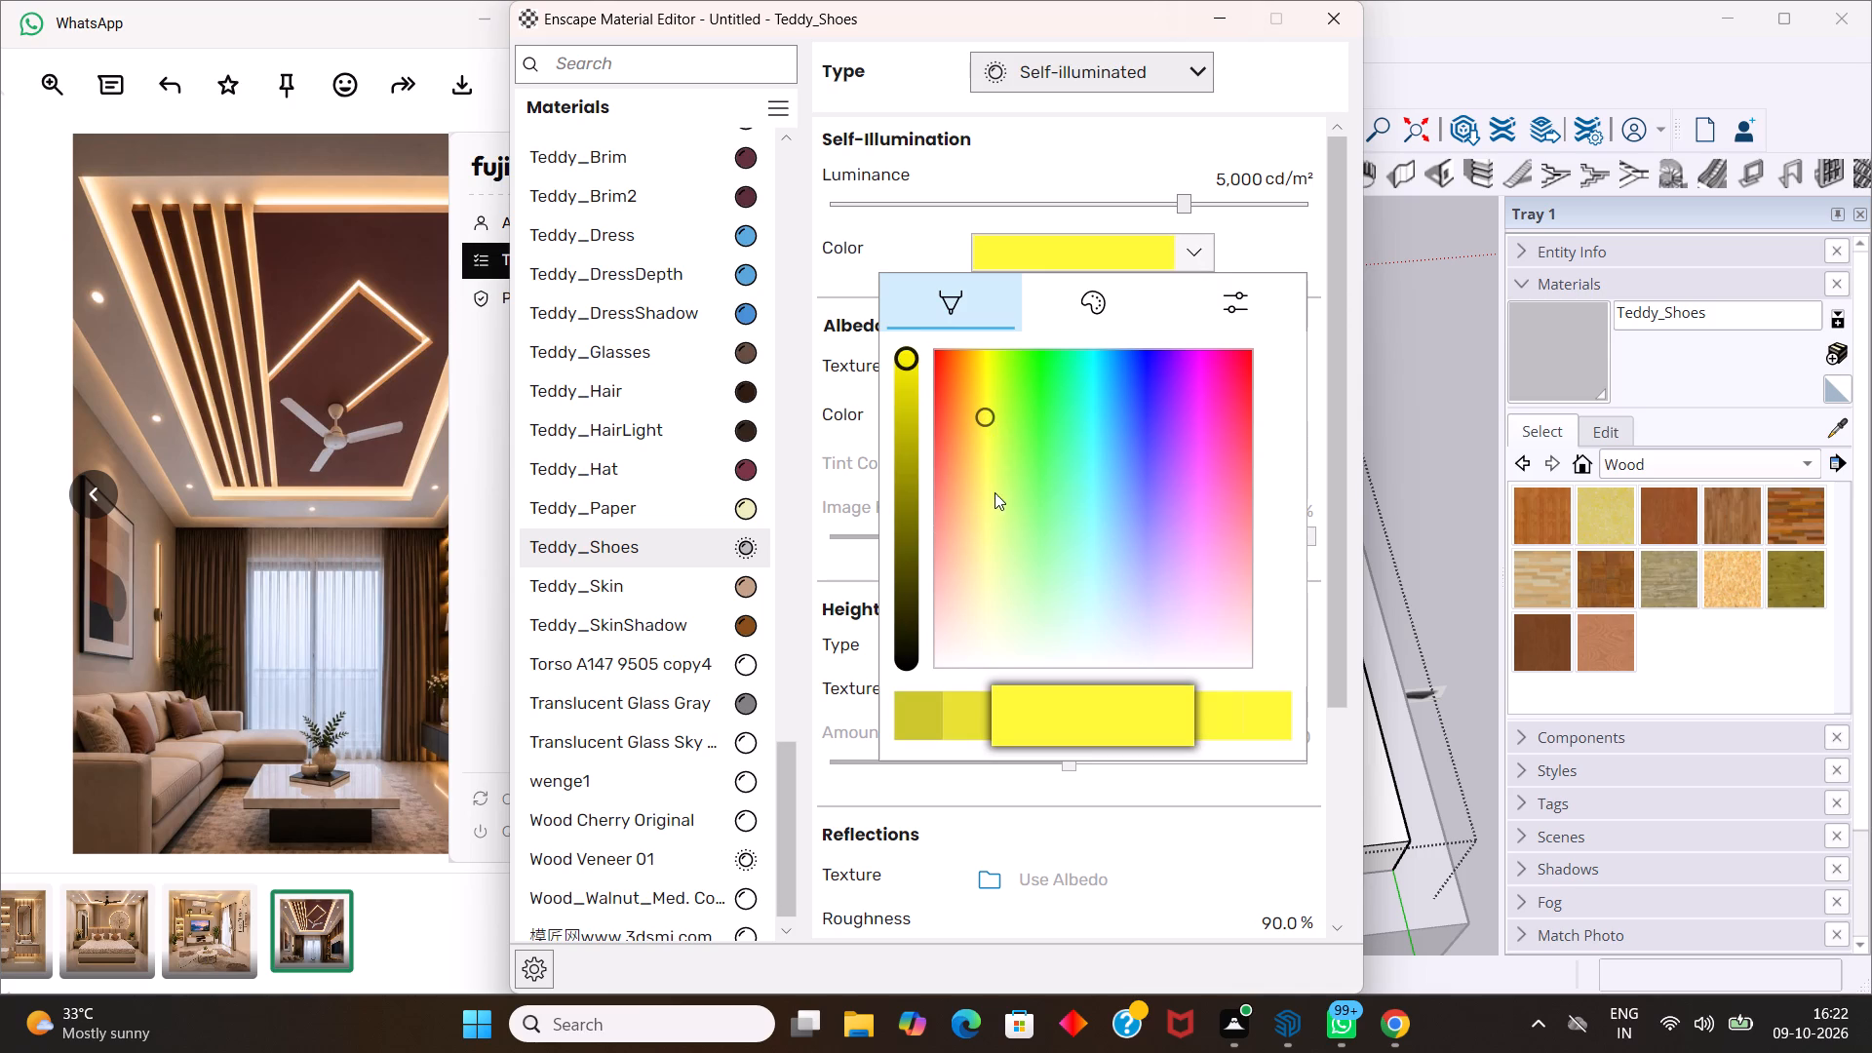
left_click(987, 520)
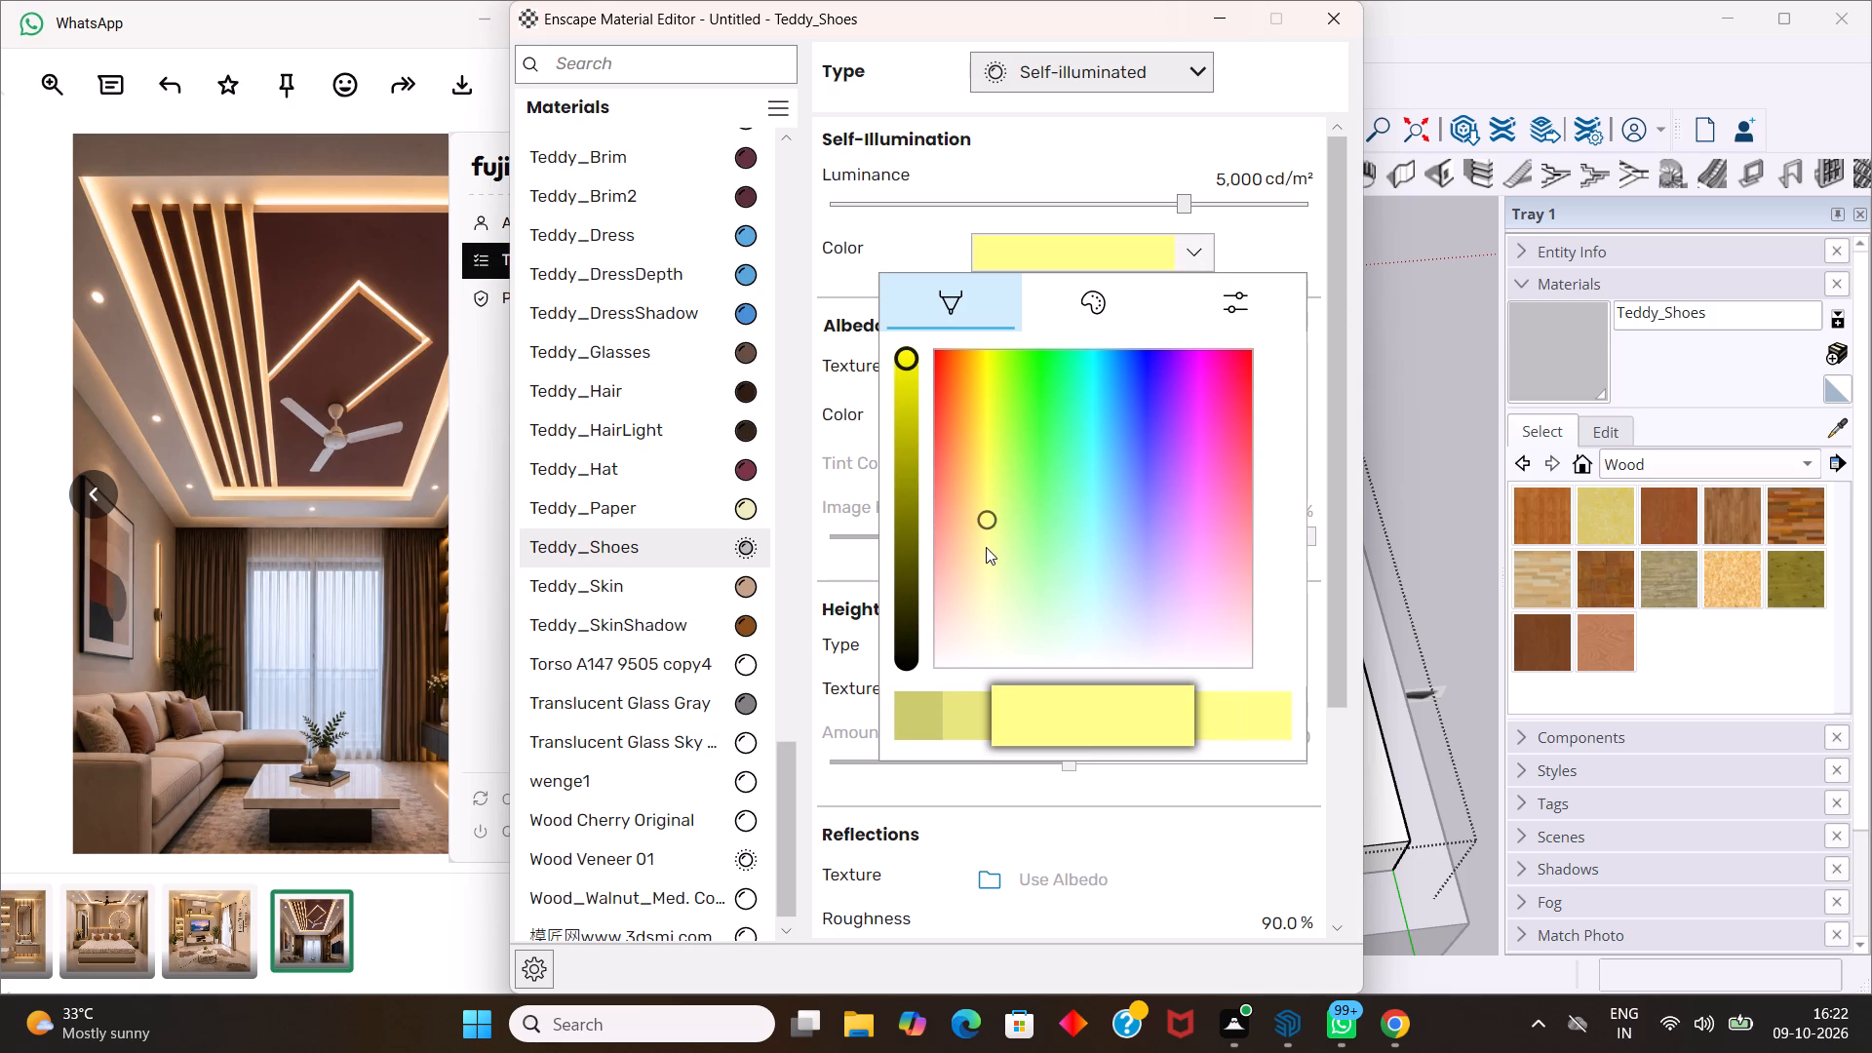
left_click(990, 583)
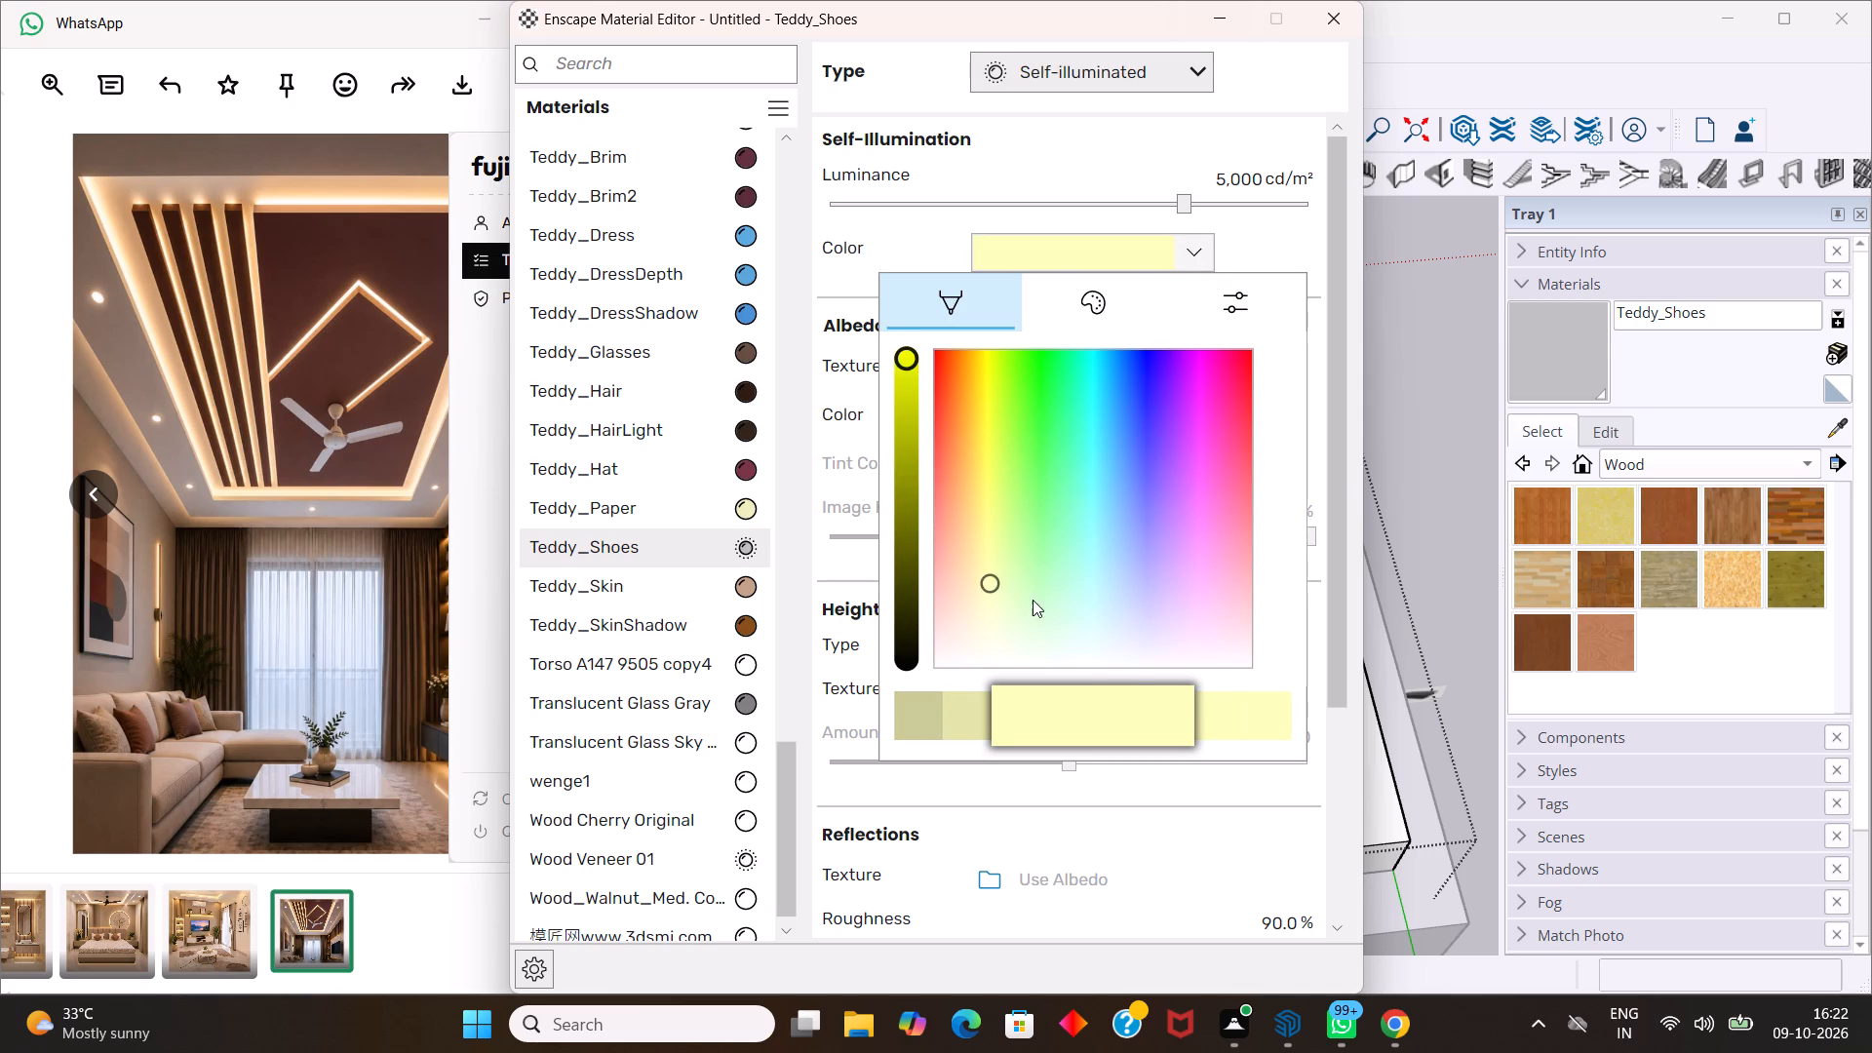
left_click(1260, 260)
left_click(1258, 208)
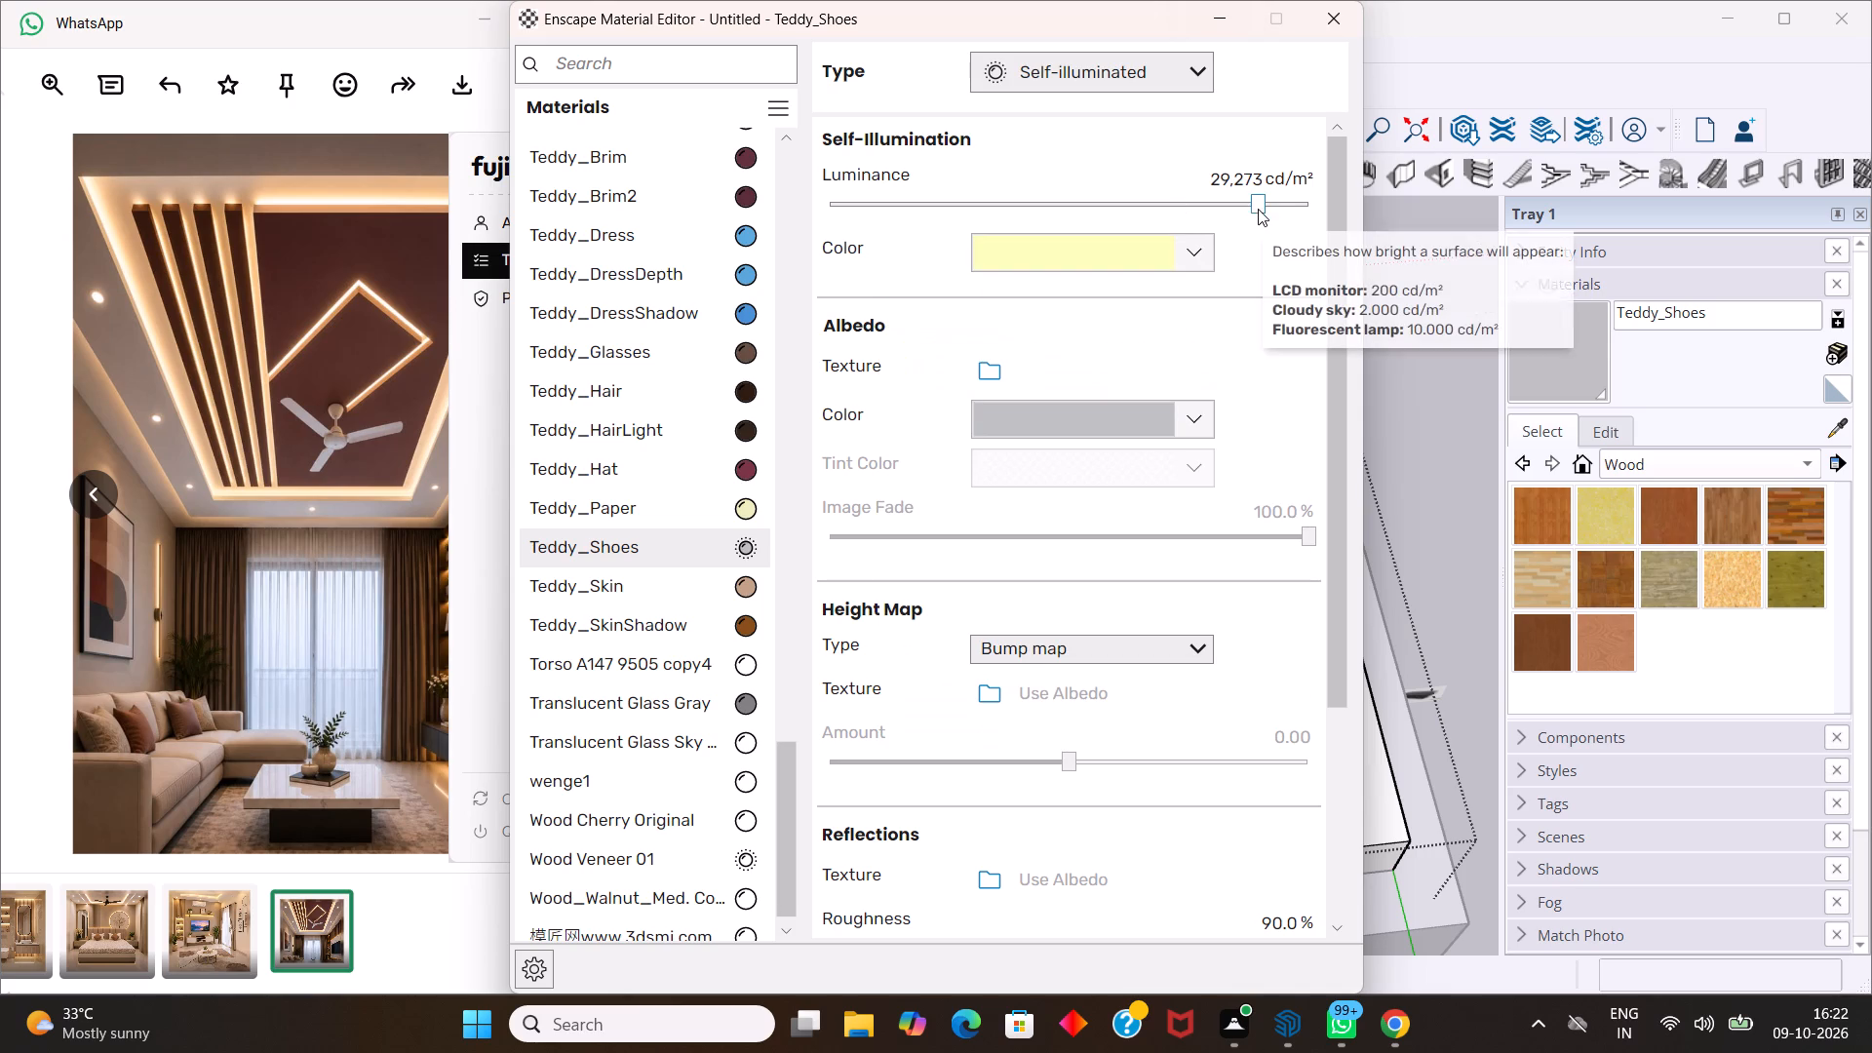
left_click(1243, 203)
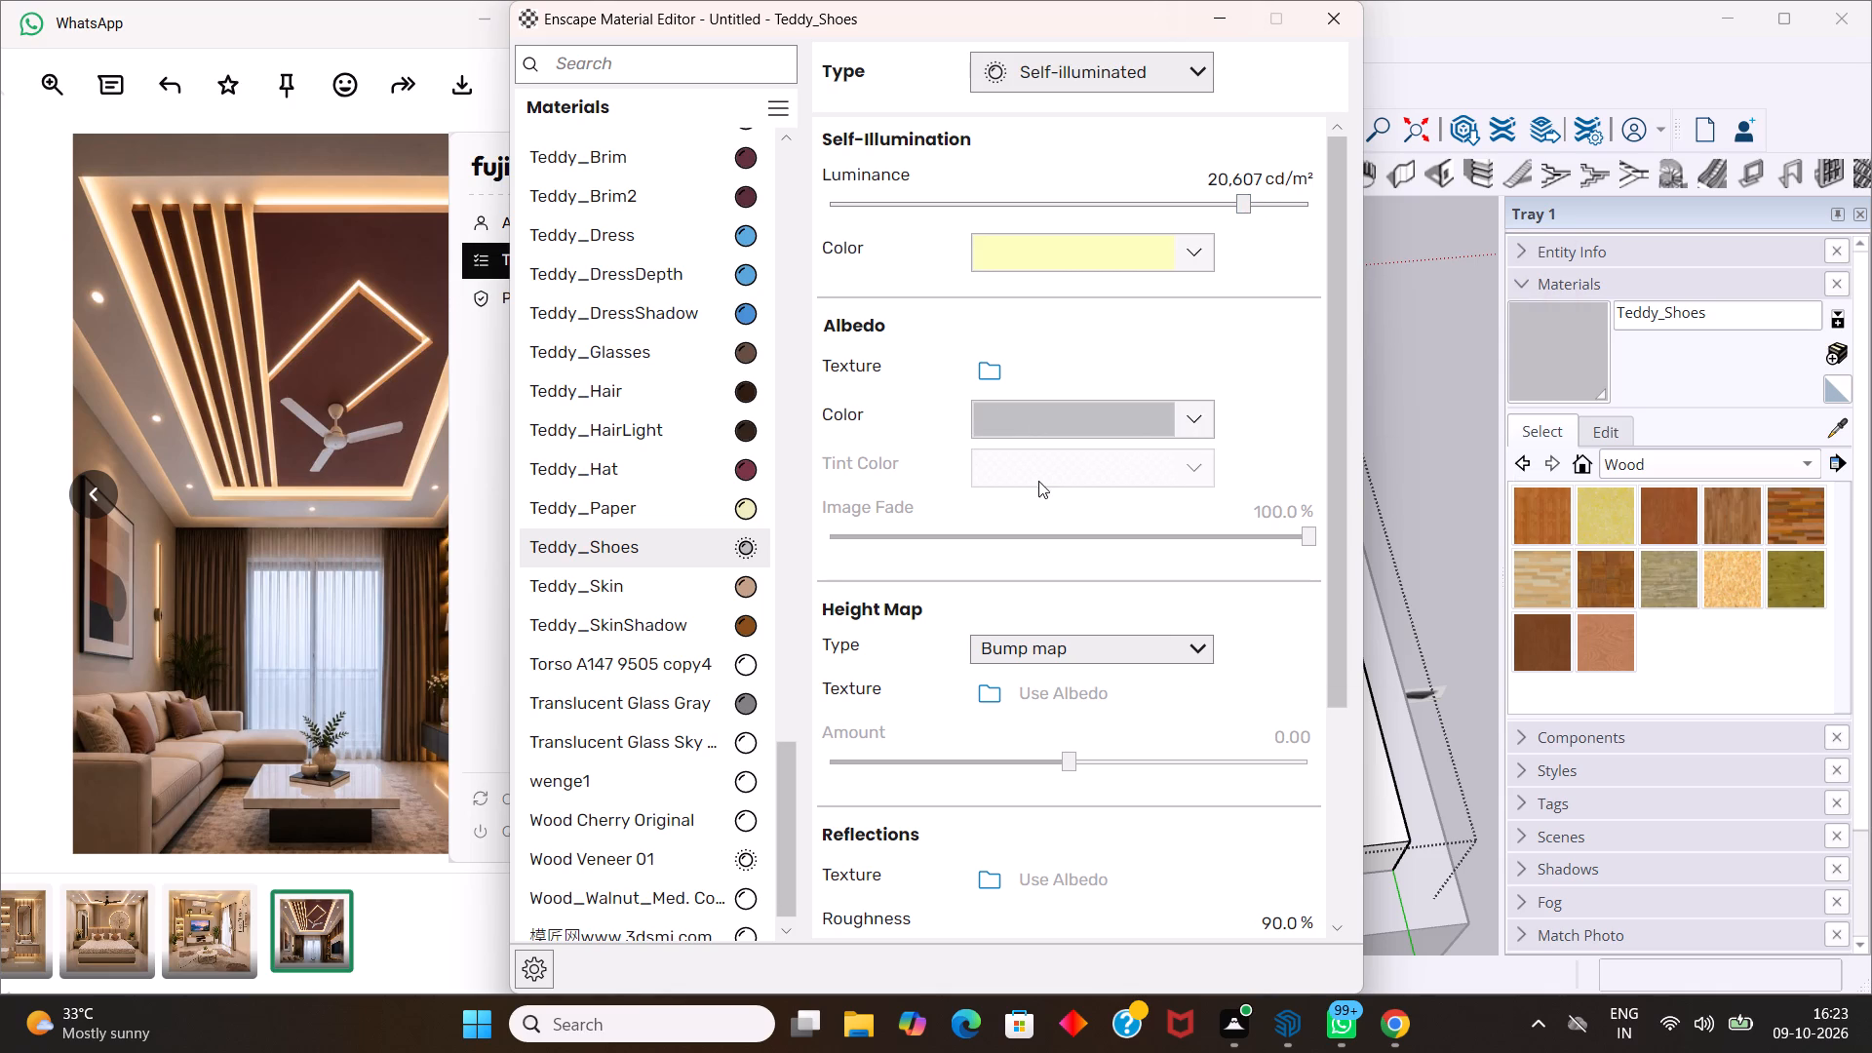
Set the Teddy_Shoes albedo colour to a bright pale yellow similar to its self-illumination colour.
left_click(1200, 414)
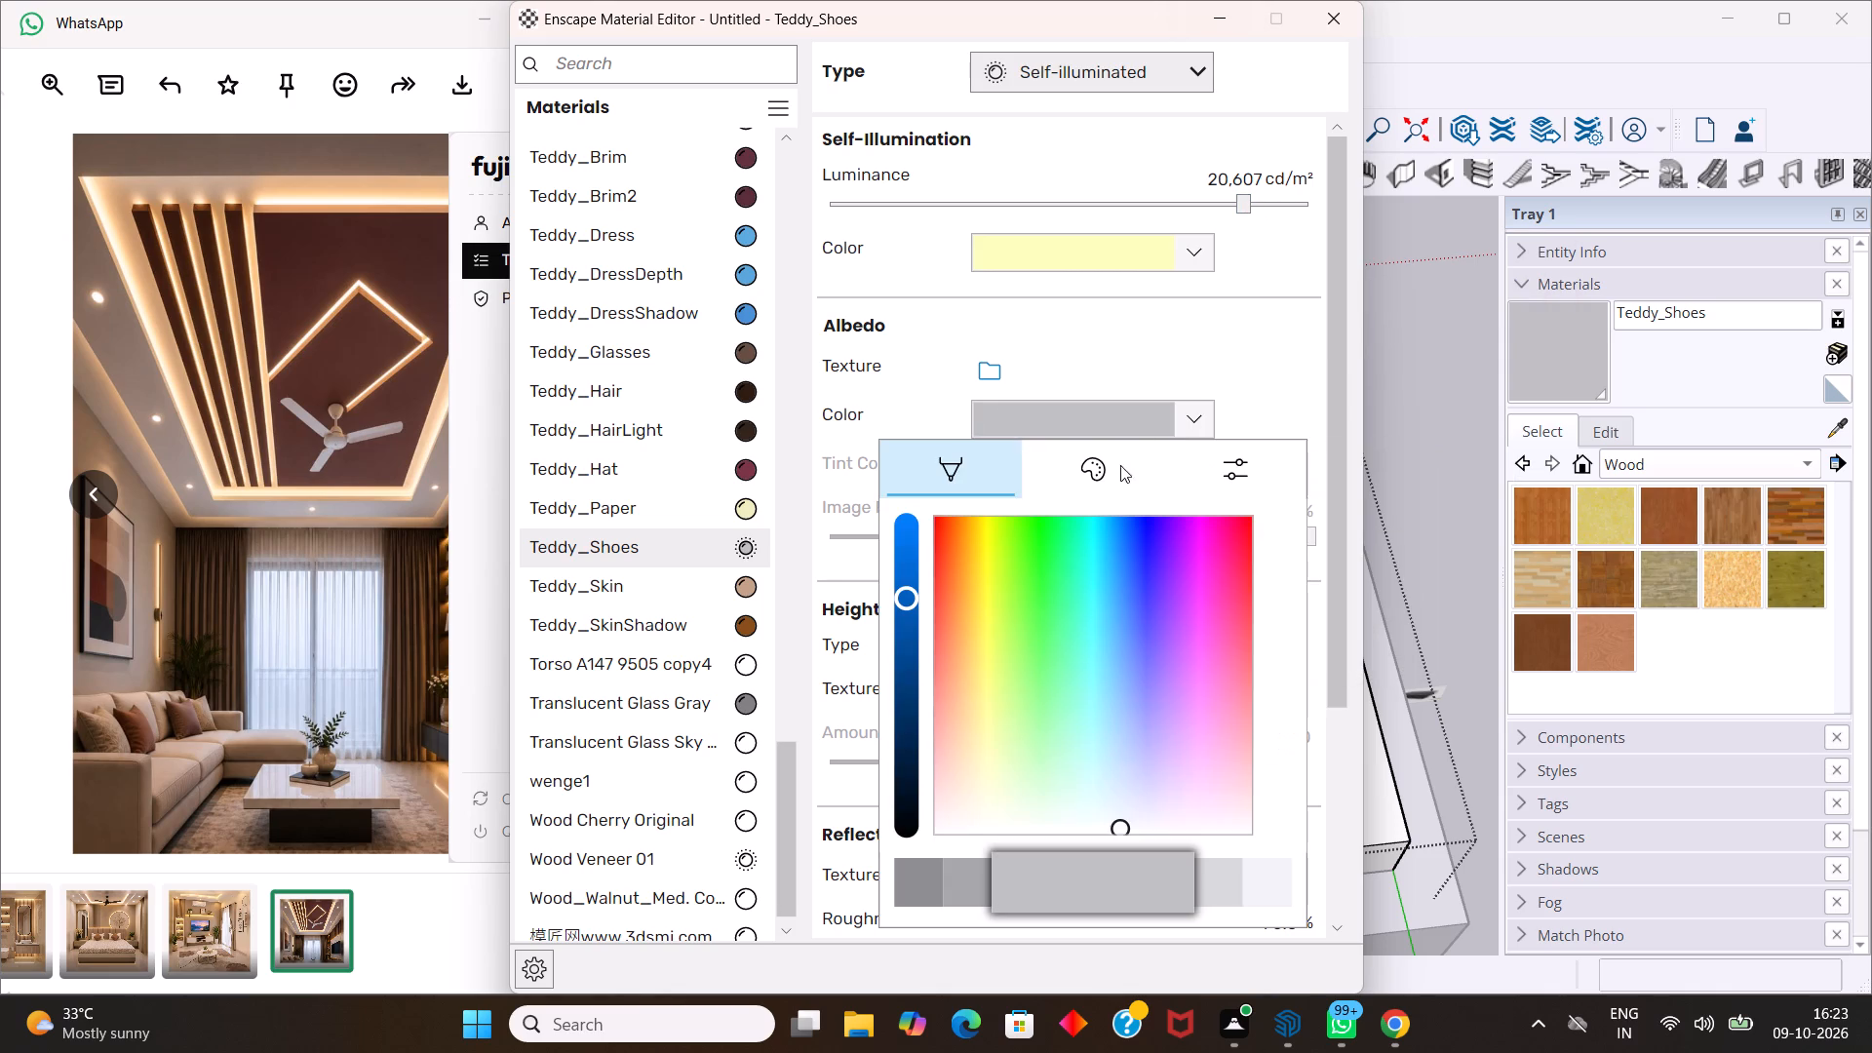
left_click(987, 583)
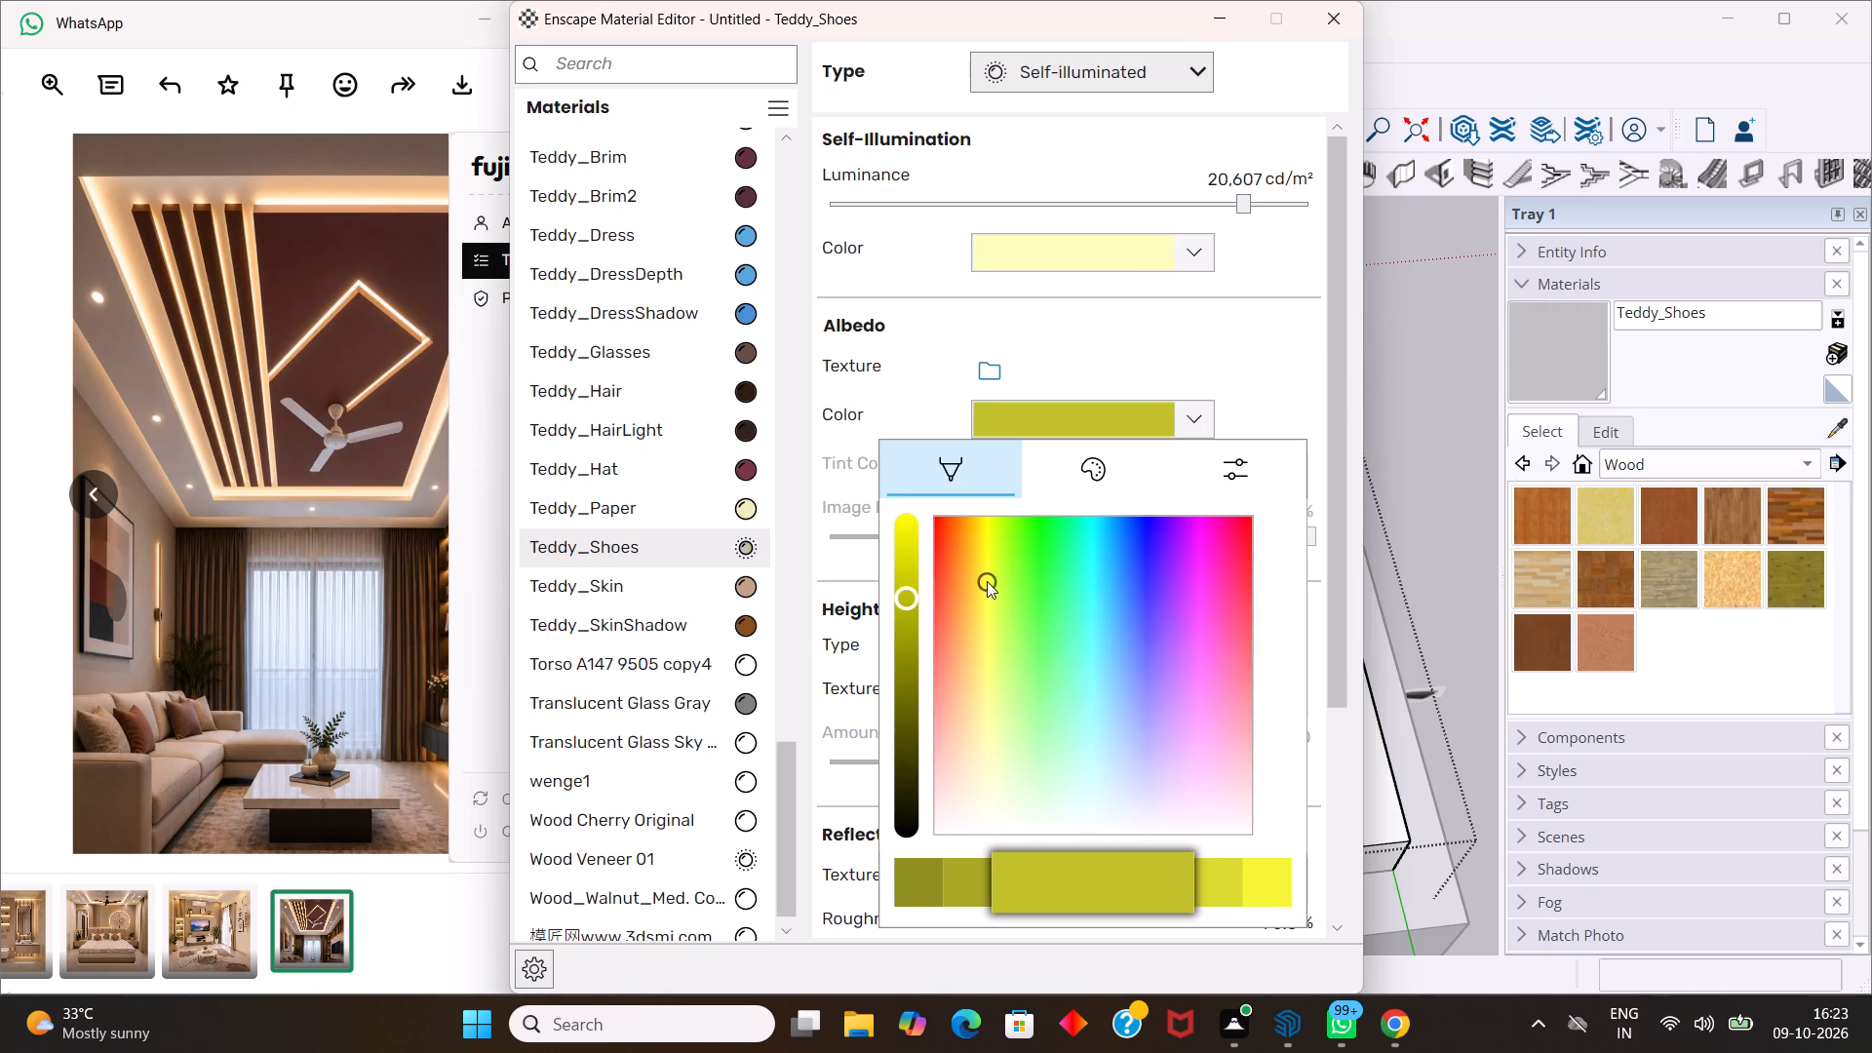
left_click(990, 721)
left_click(993, 741)
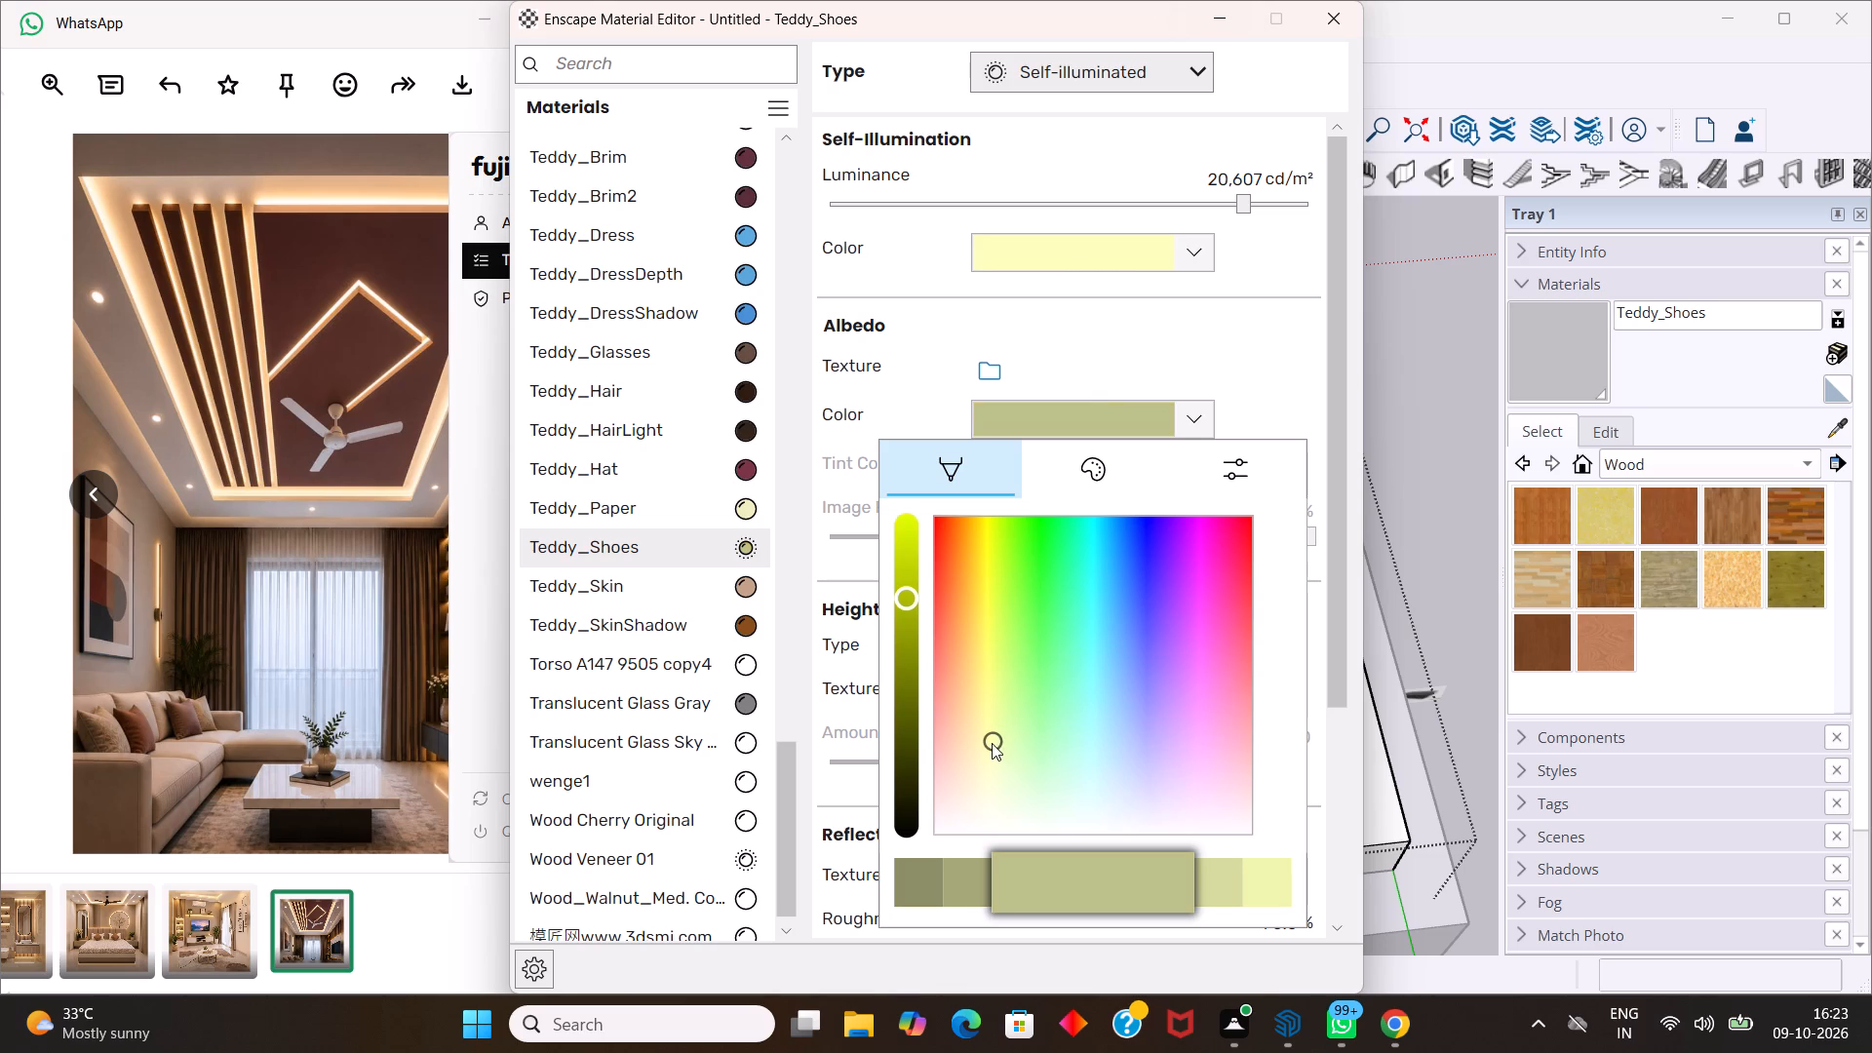
left_click(993, 700)
left_click_drag(916, 598, 916, 591)
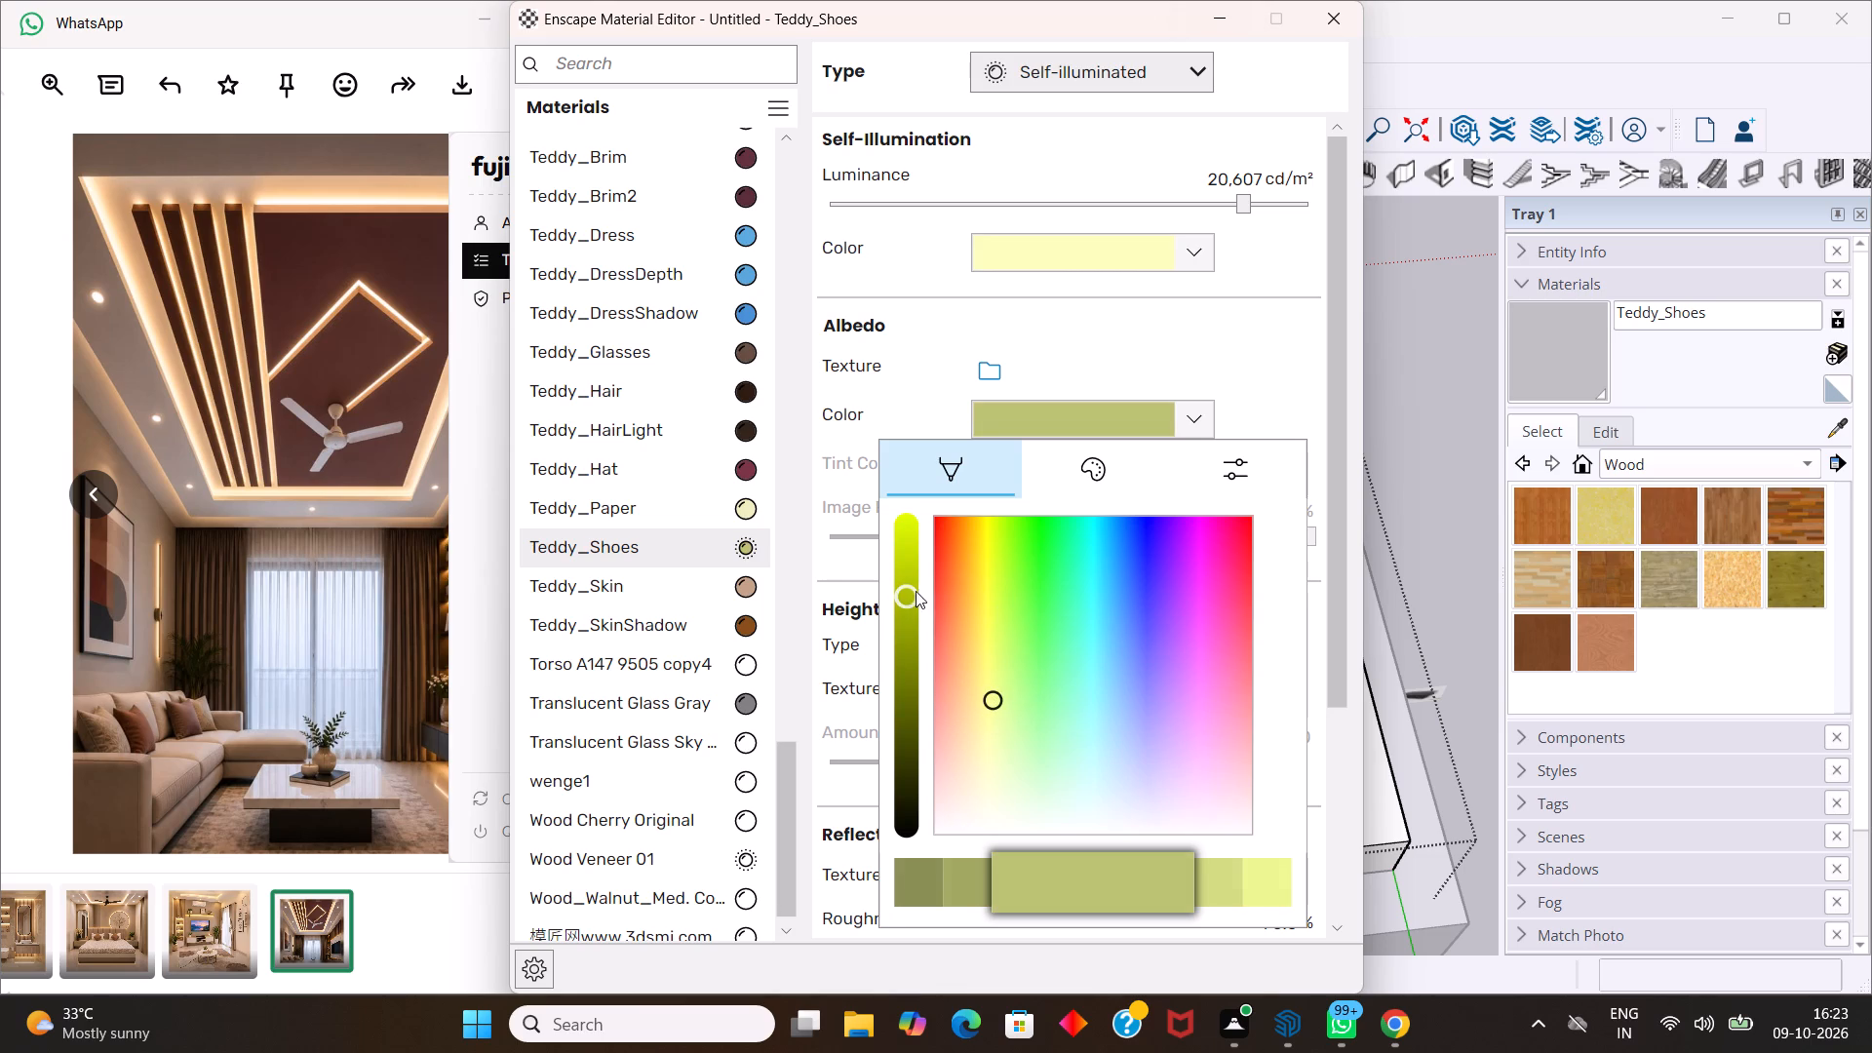
left_click_drag(916, 591, 928, 487)
left_click(985, 595)
left_click(987, 657)
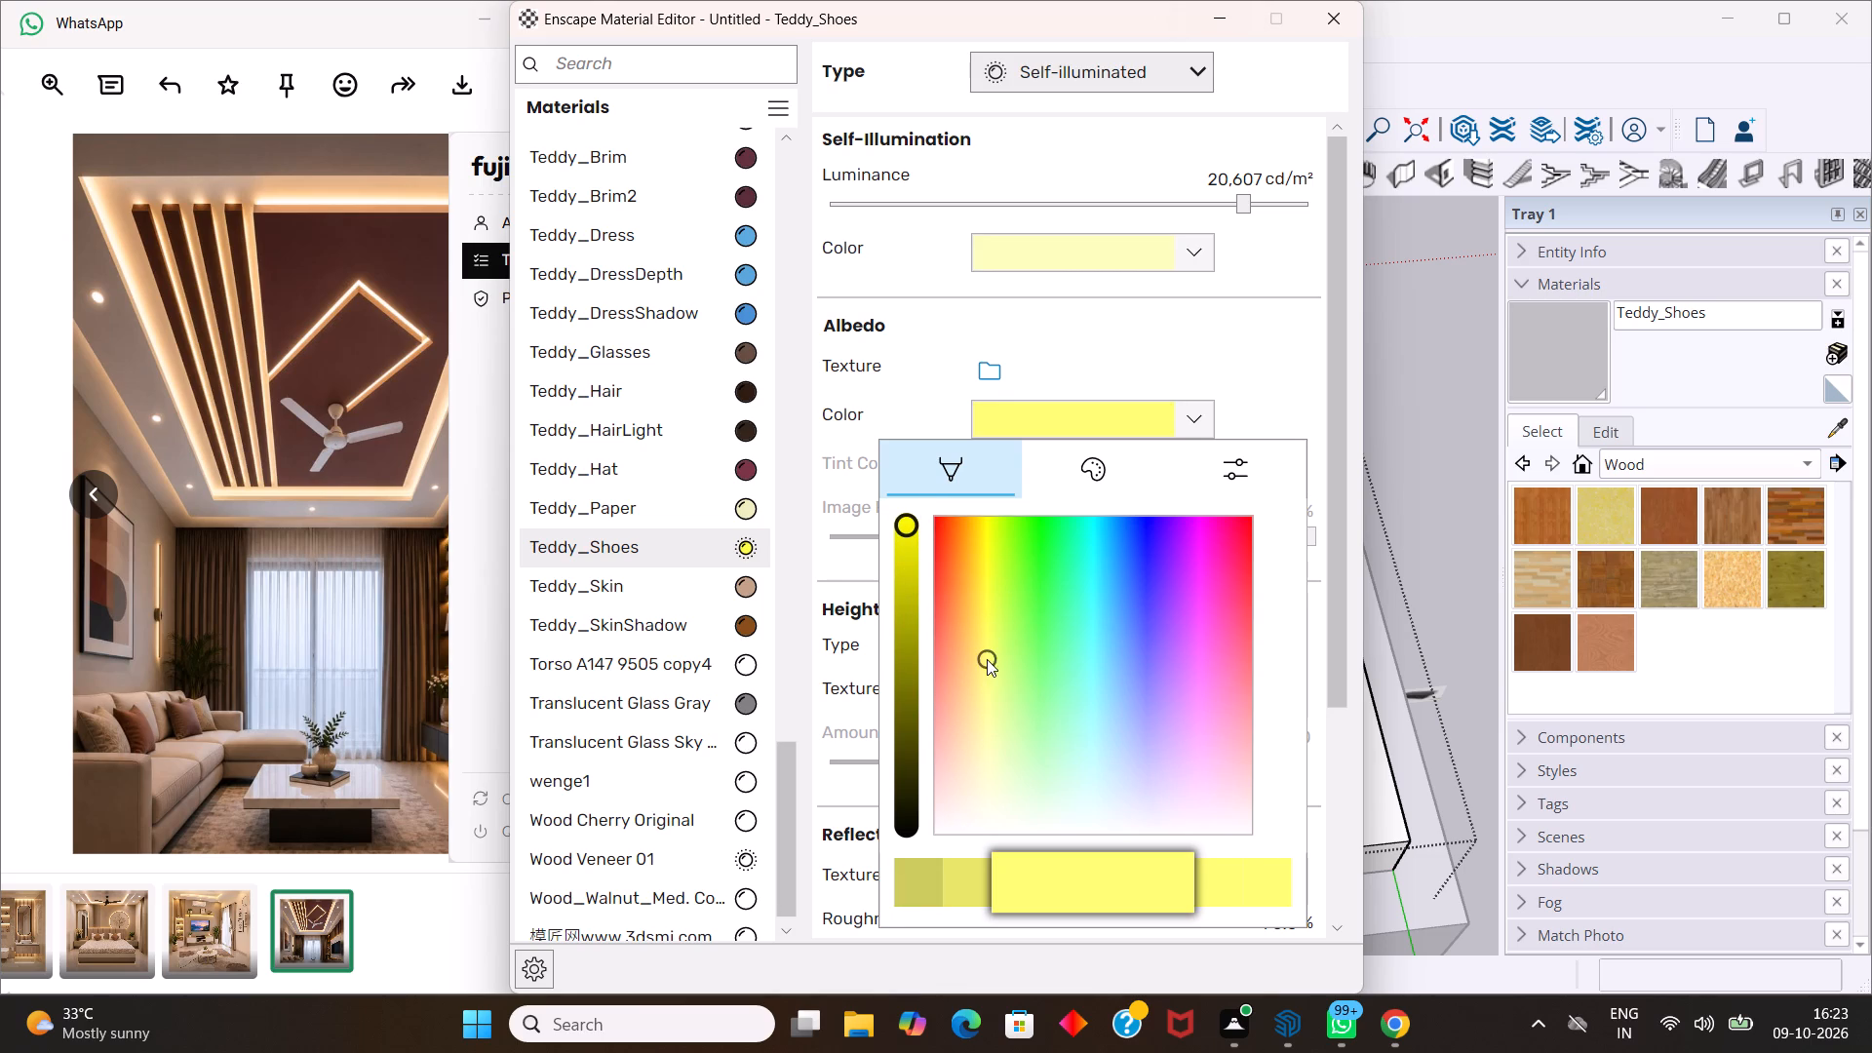
left_click(985, 685)
left_click(985, 694)
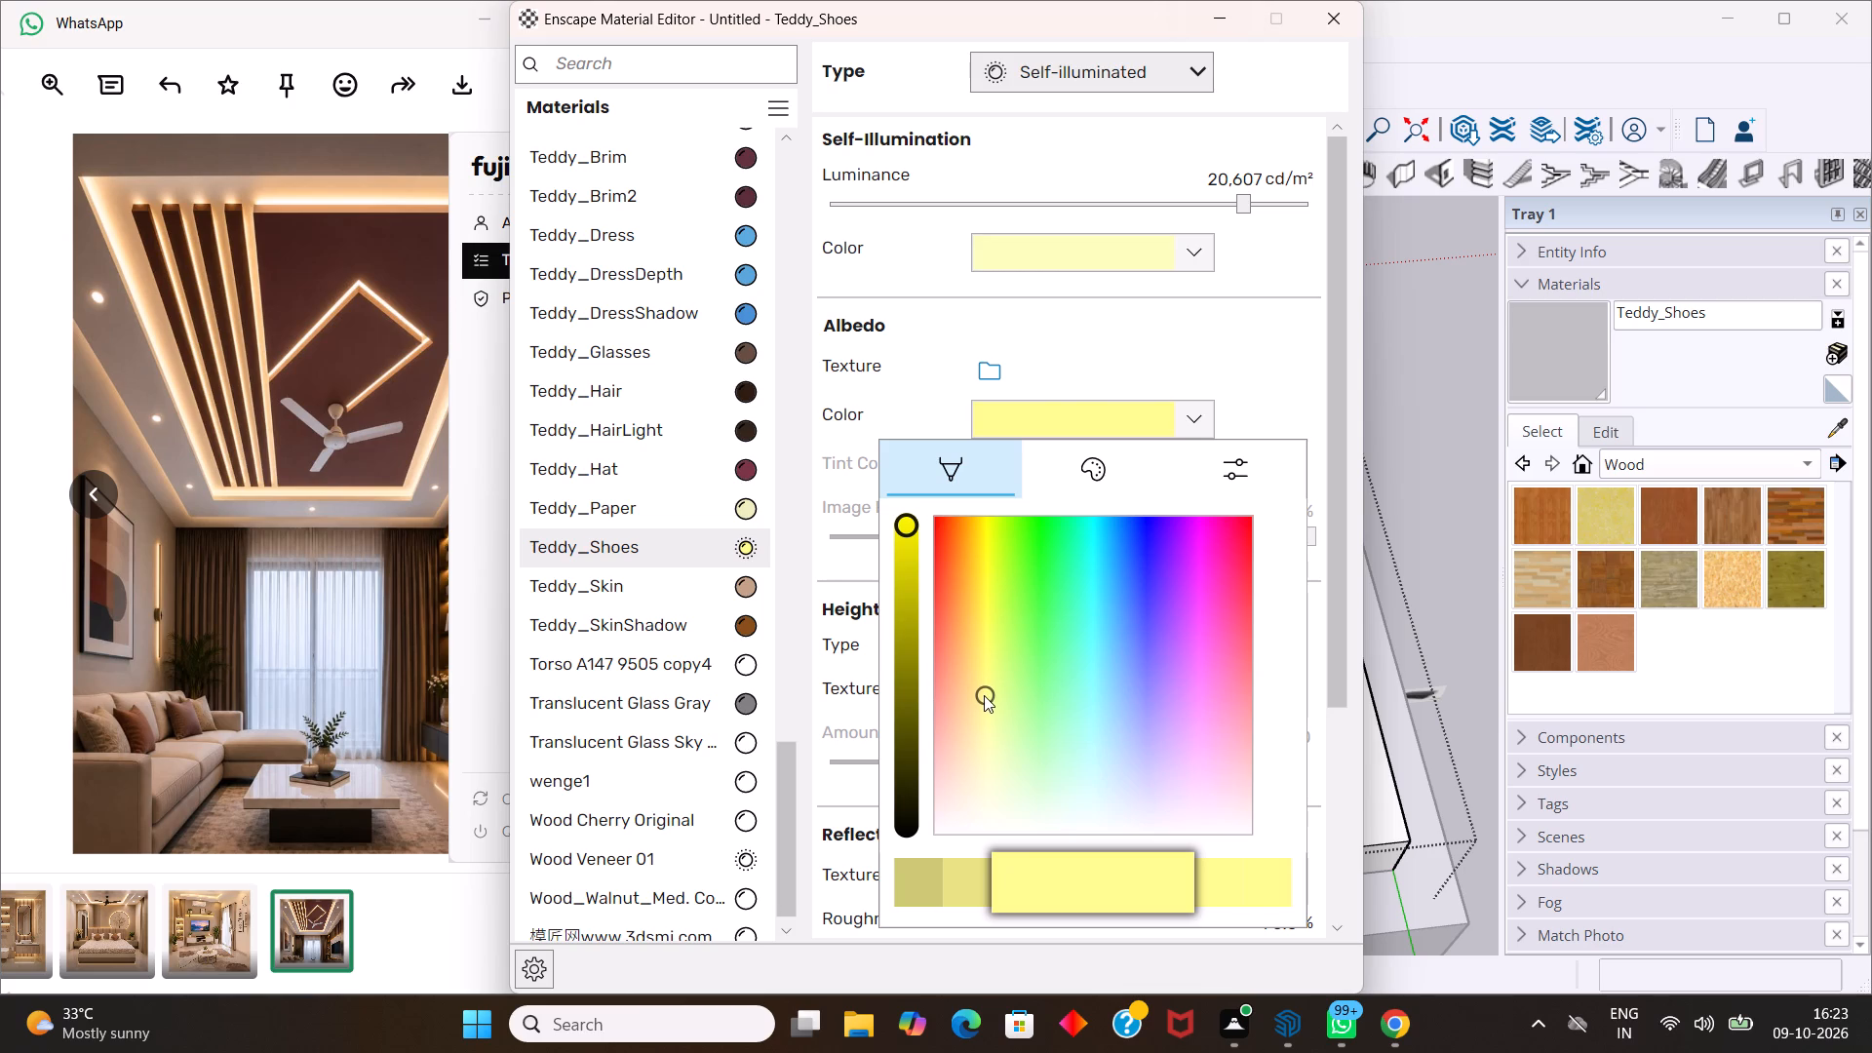
left_click(983, 719)
left_click(985, 725)
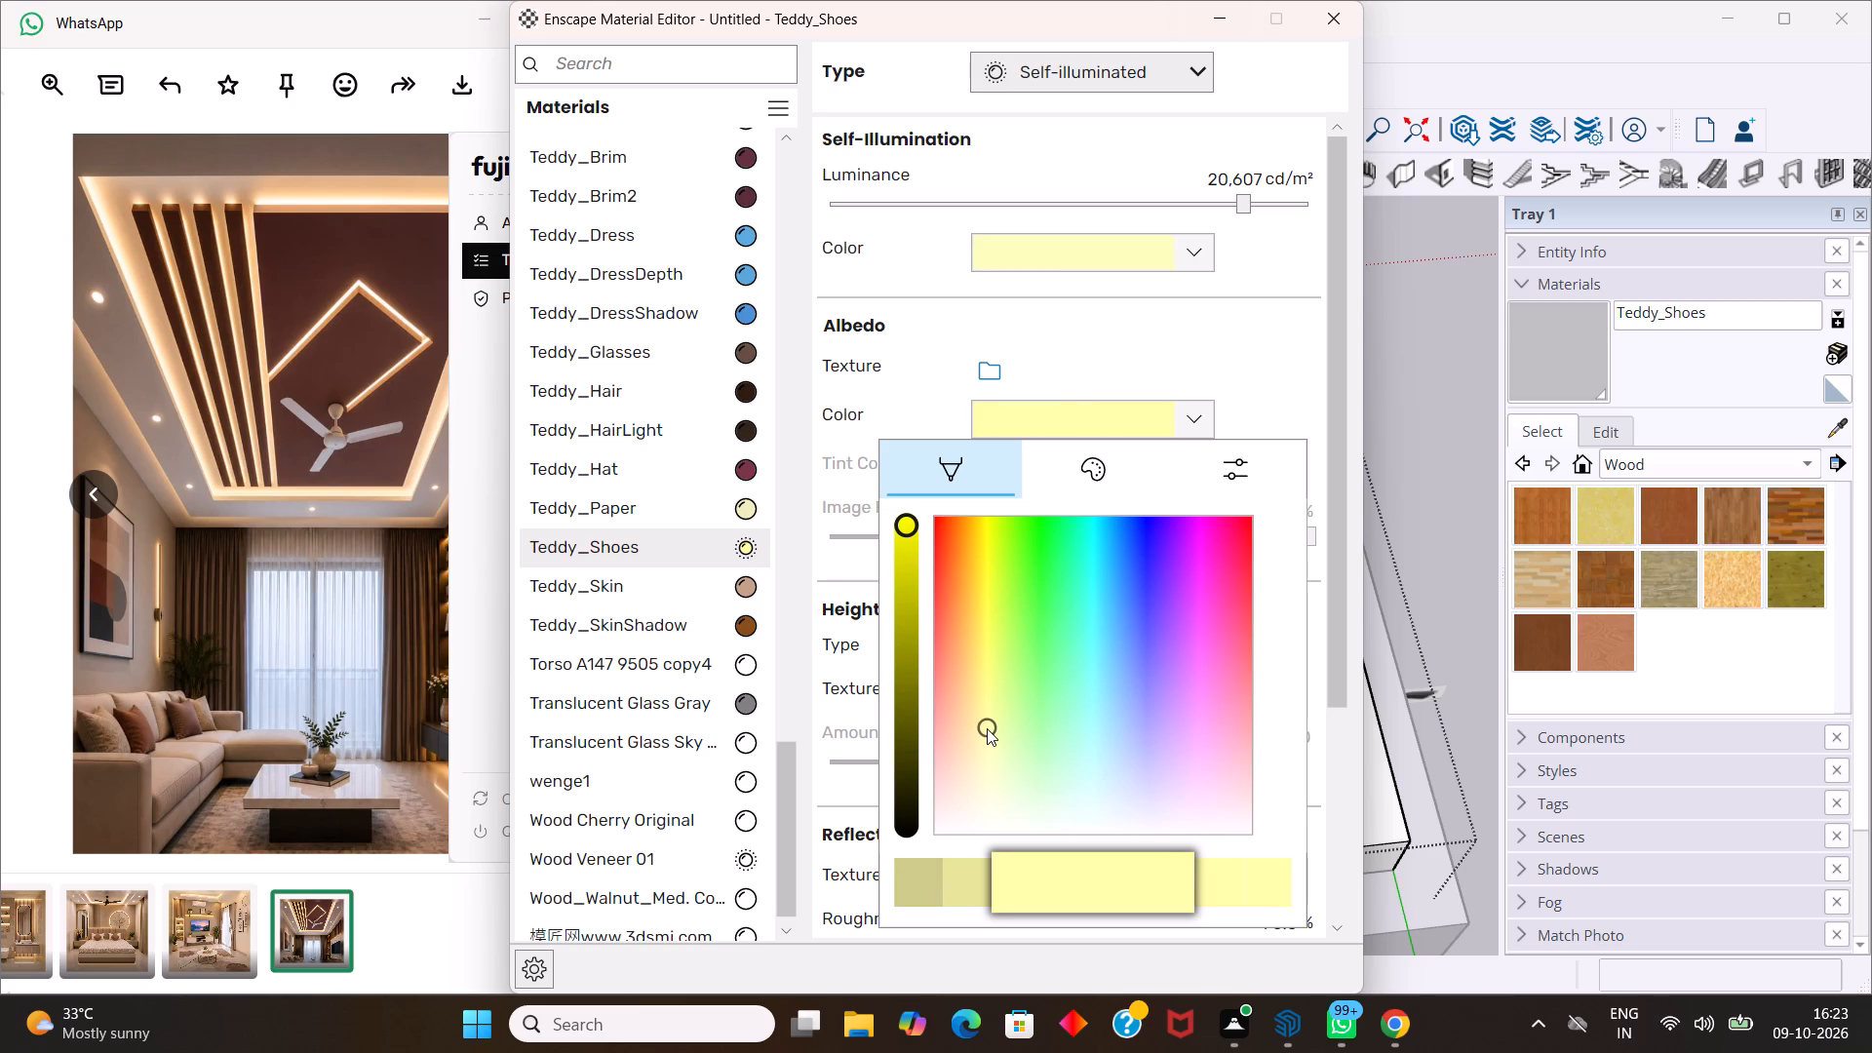
left_click(1255, 407)
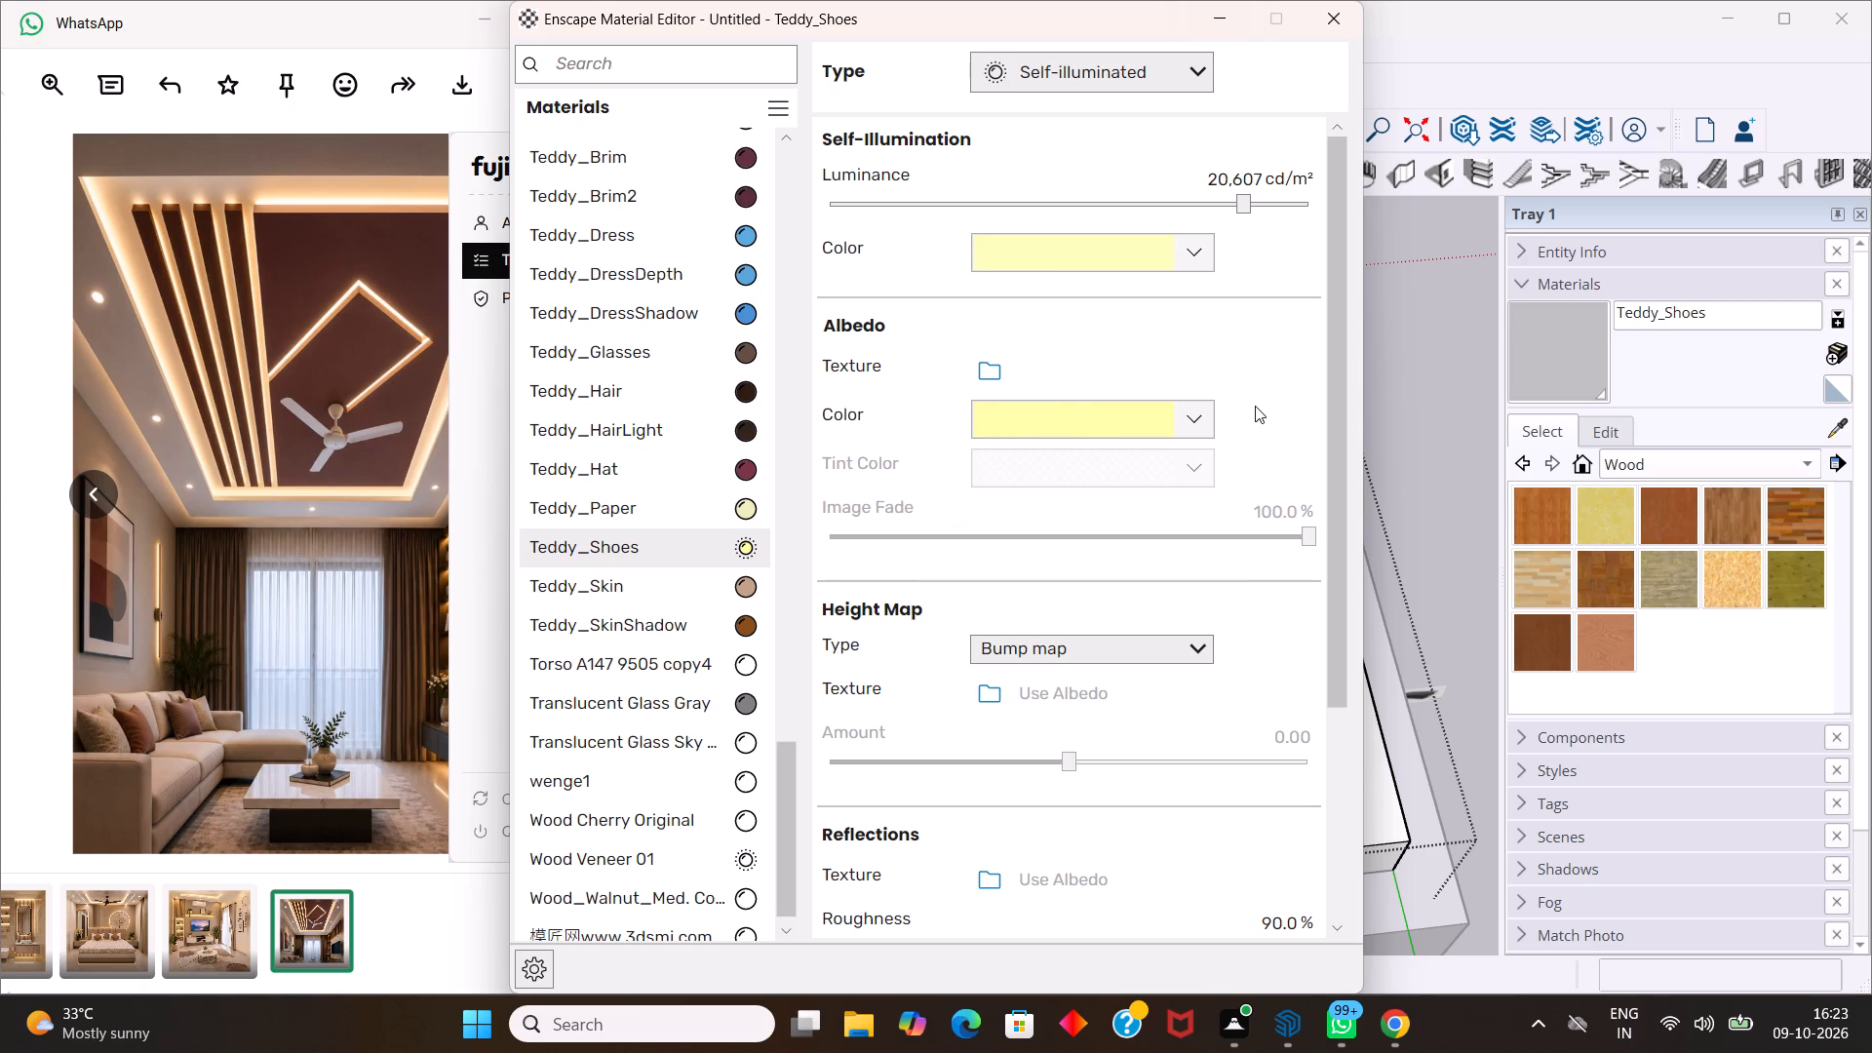
Lower the reflection roughness of Teddy_Shoes to 1.5%.
scroll(937, 817, "down", 3)
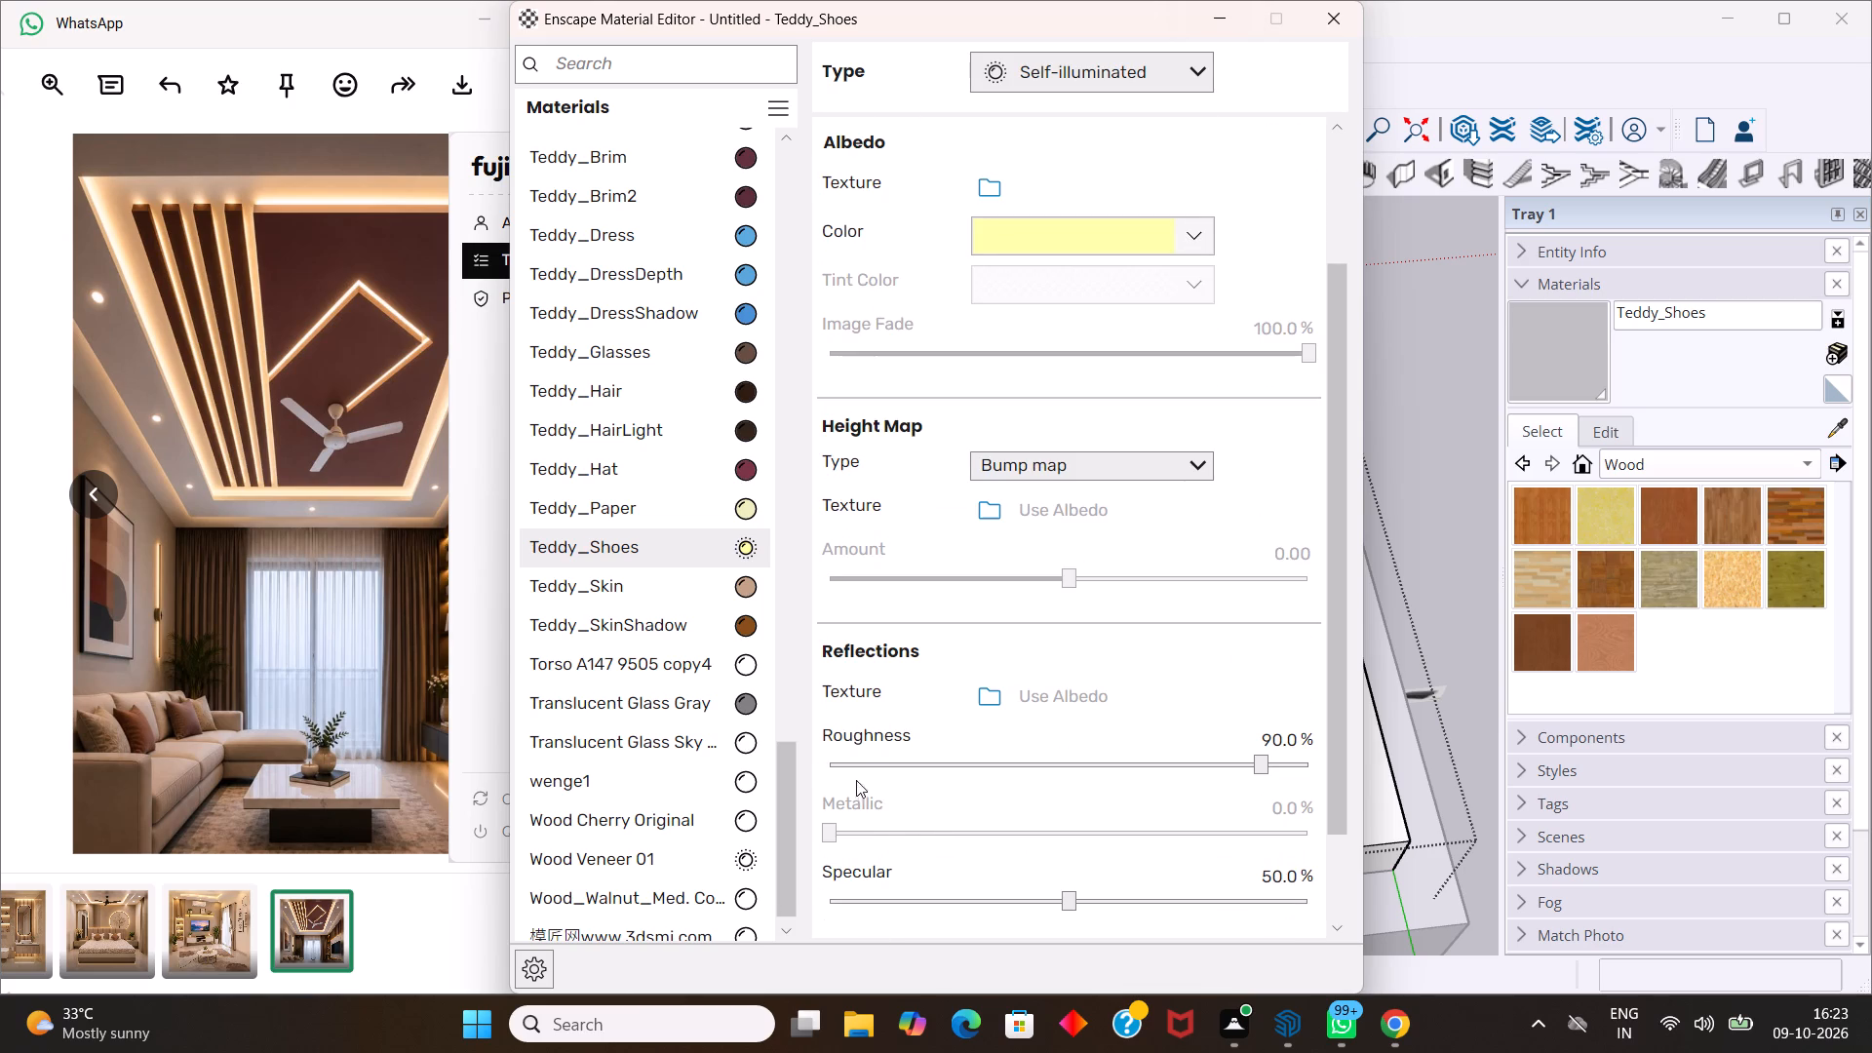
left_click(837, 768)
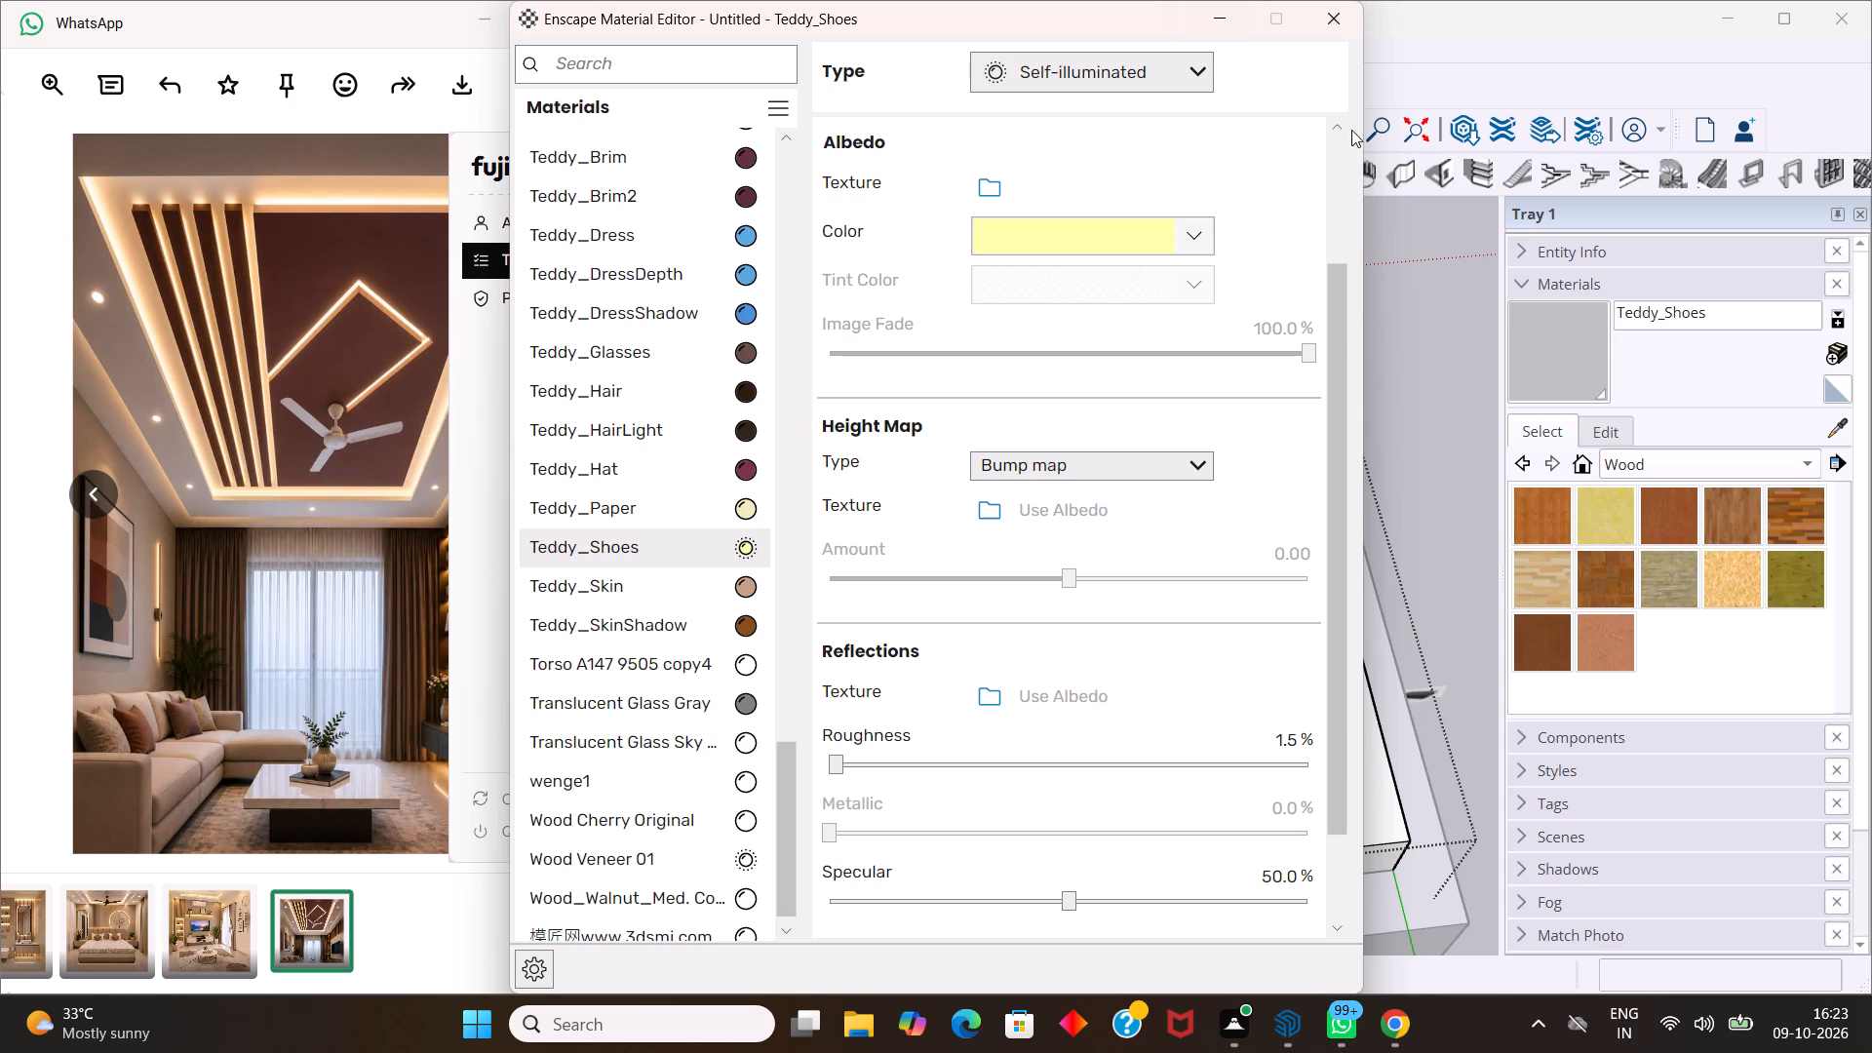
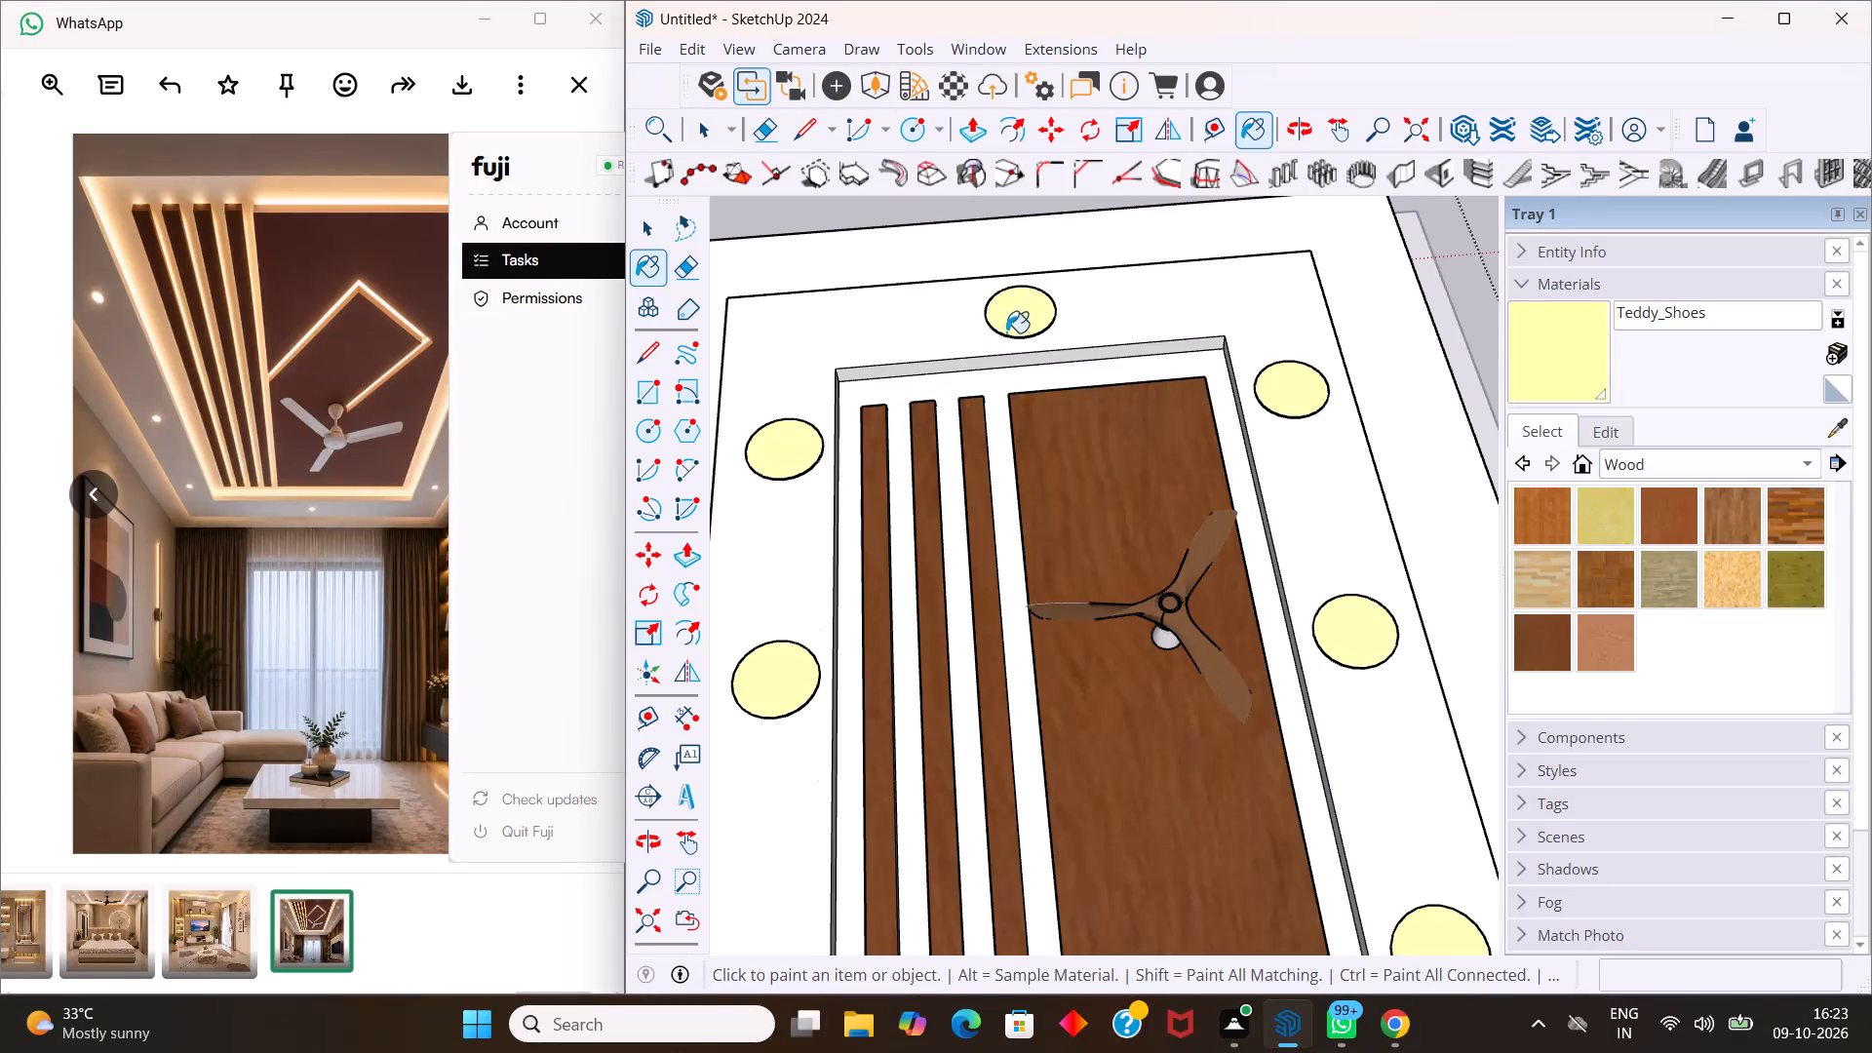
Paint the panel-facing long sides of the middle and outermost wood slats with Teddy_Shoes.
scroll(1095, 370, "down", 5)
middle_click_drag(1185, 428, 937, 339)
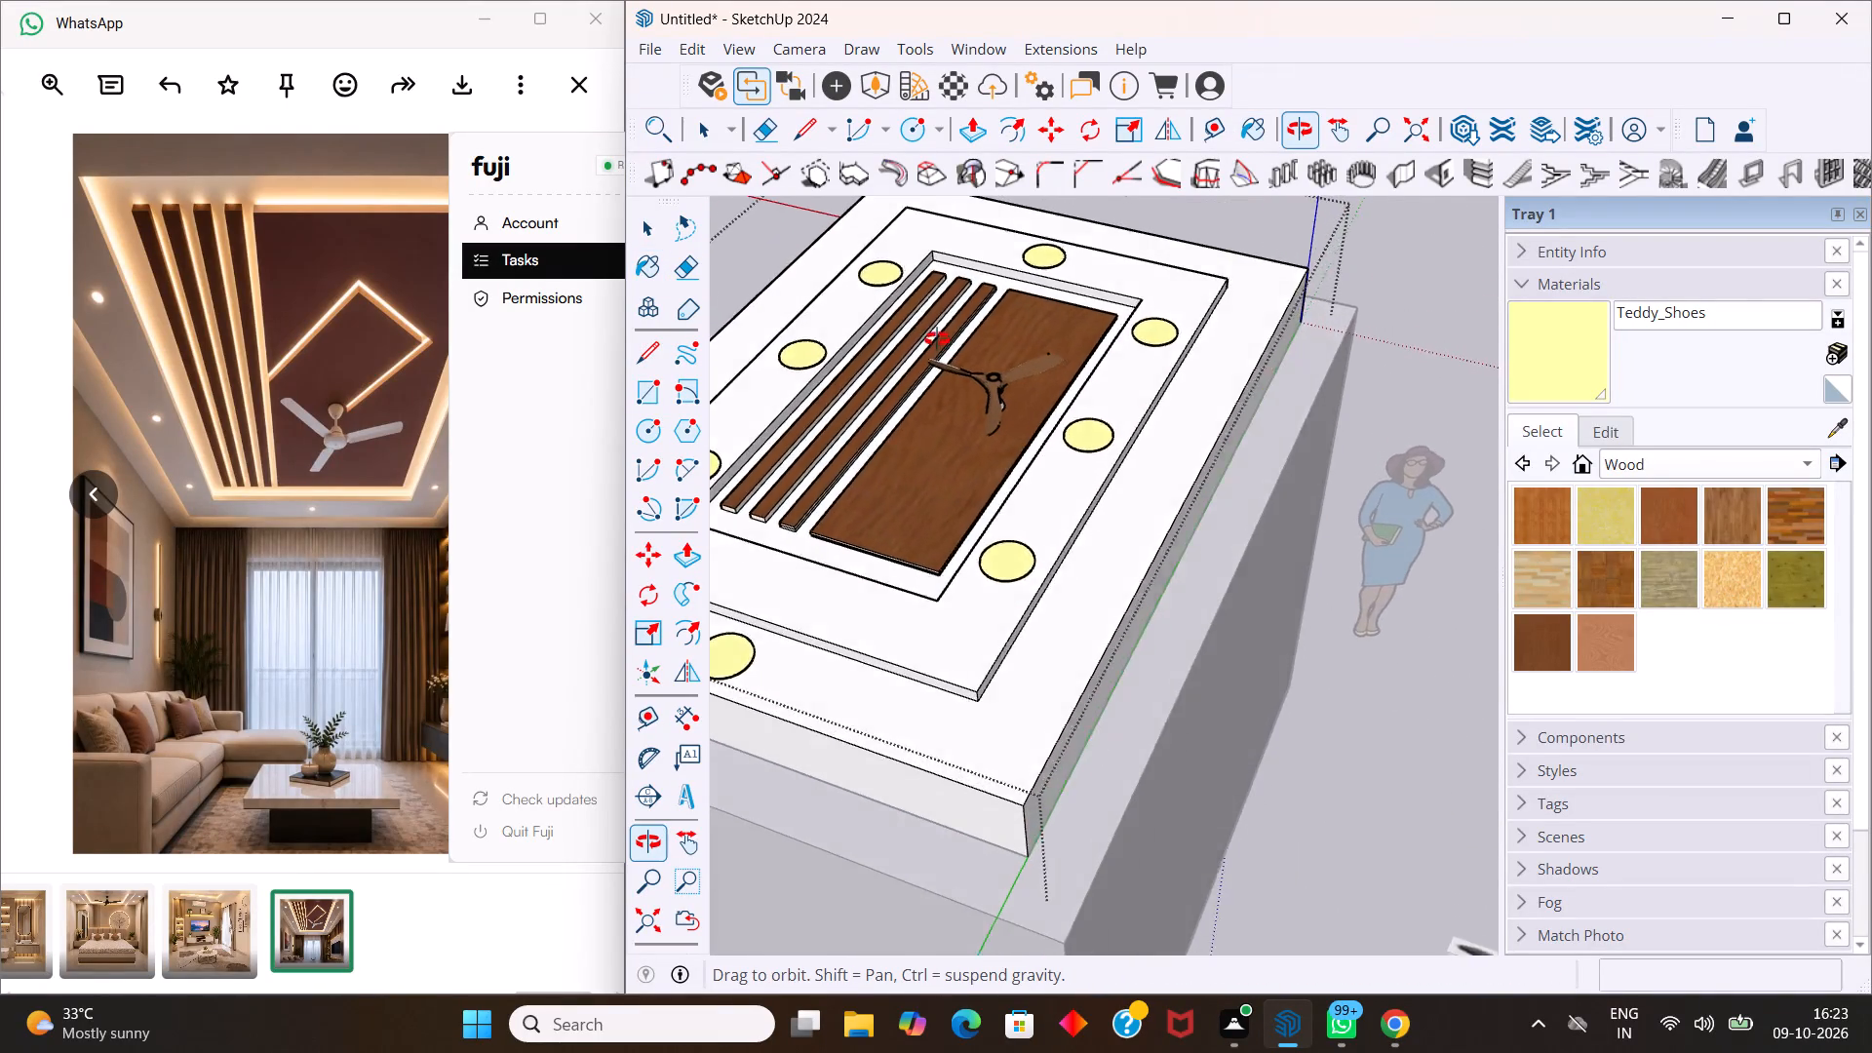
middle_click_drag(937, 339, 933, 336)
scroll(942, 305, "up", 4)
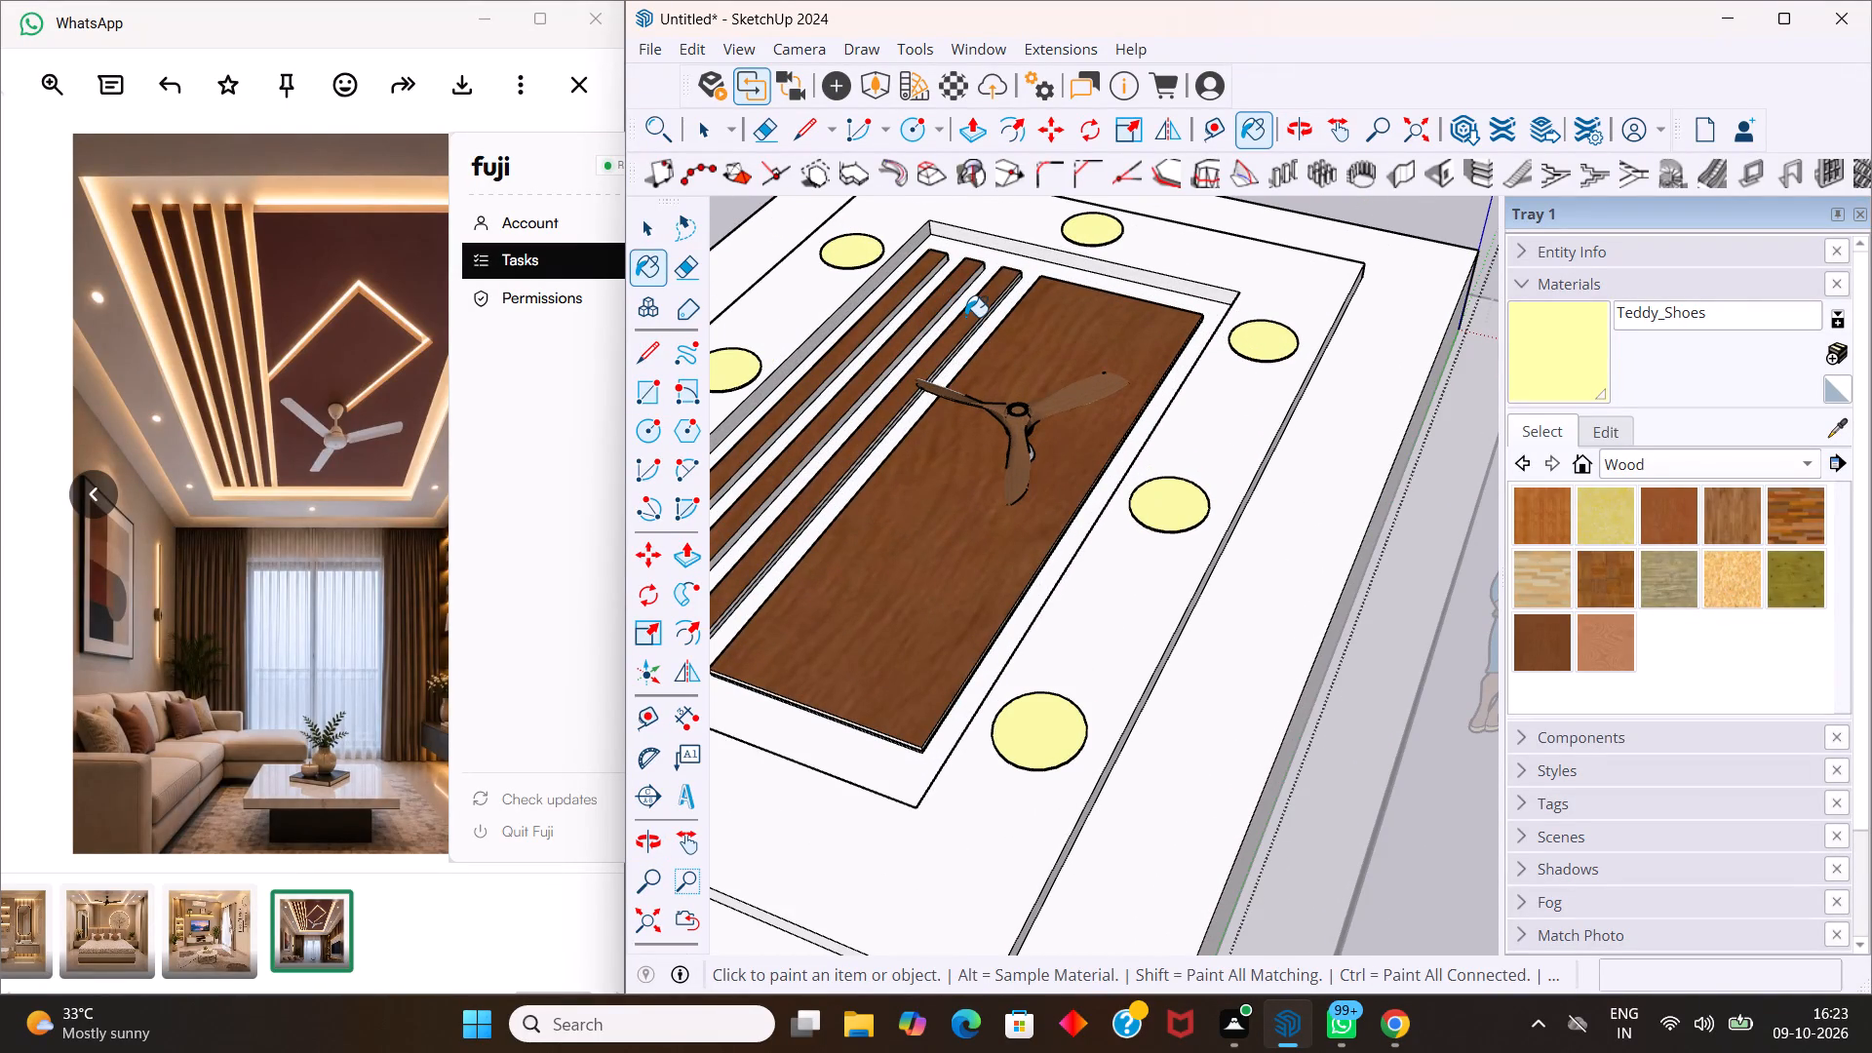
middle_click_drag(1065, 343, 1191, 370)
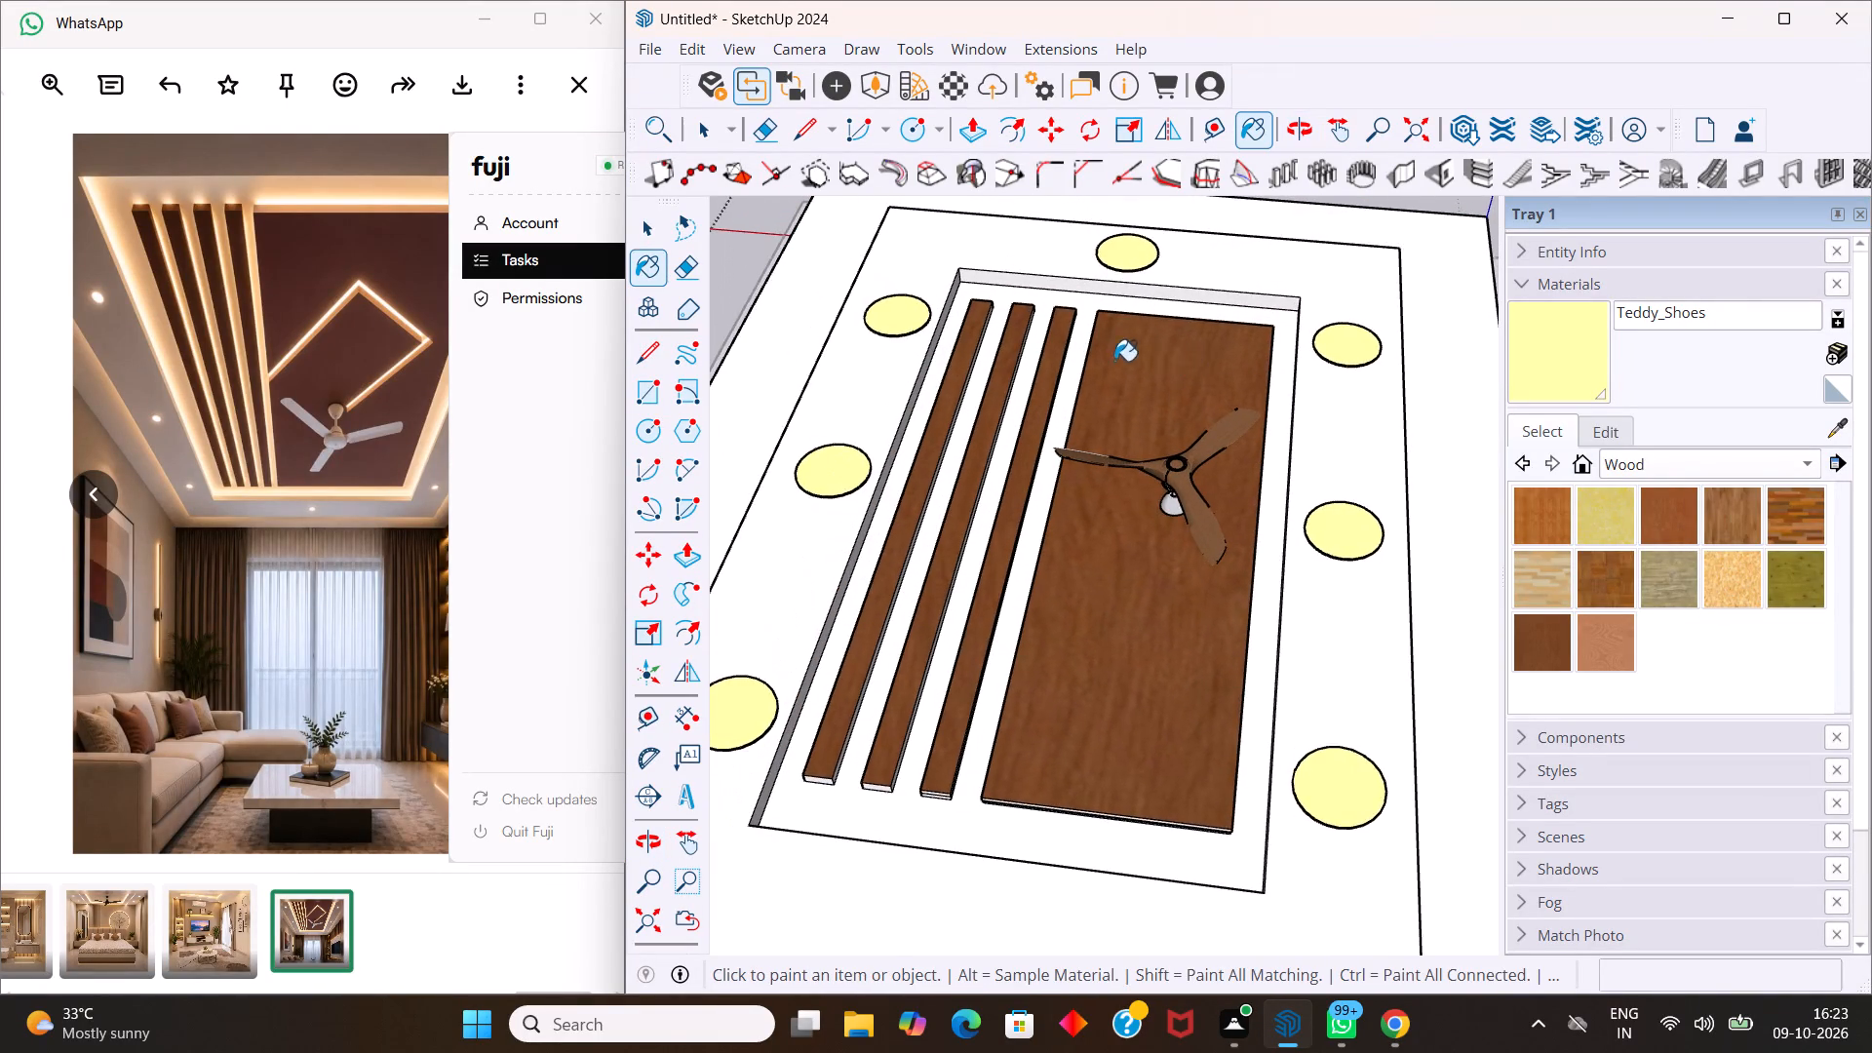
scroll(1084, 357, "up", 4)
middle_click_drag(1066, 368, 1002, 379)
scroll(980, 349, "up", 2)
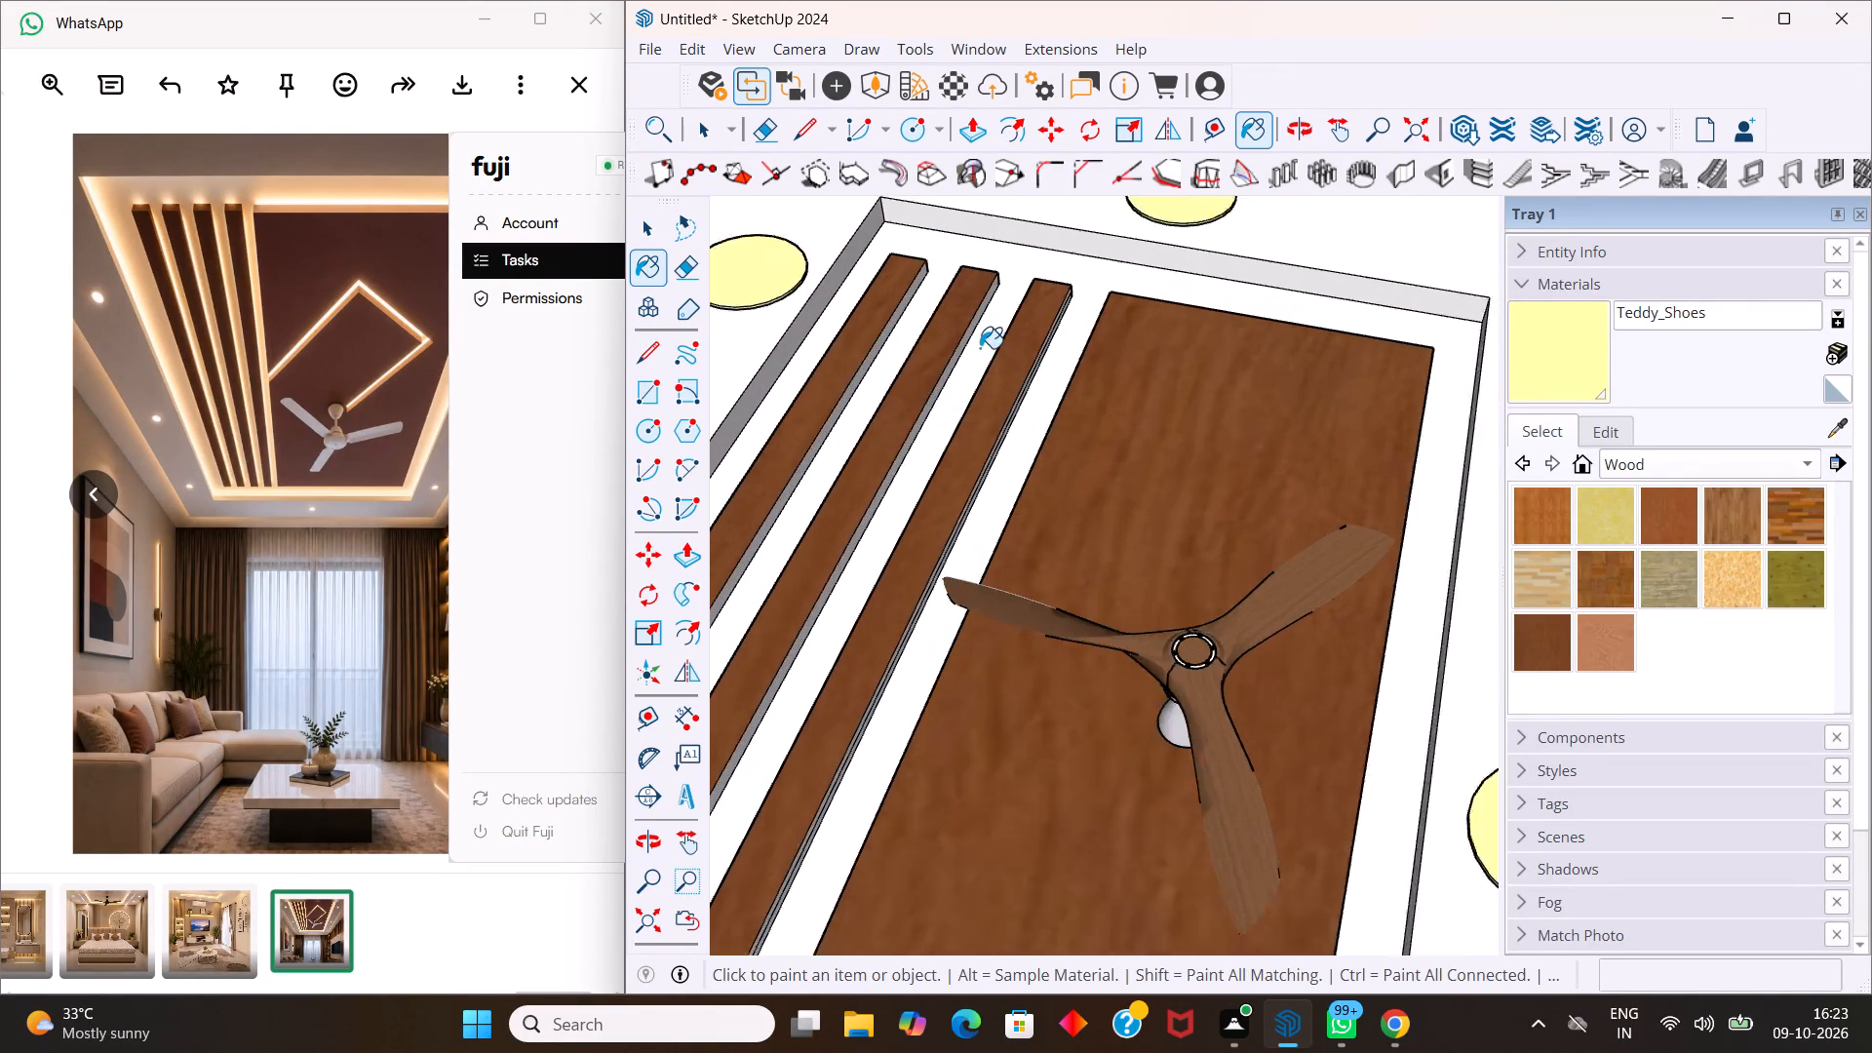
scroll(980, 348, "up", 6)
left_click(953, 334)
middle_click_drag(843, 324, 854, 327)
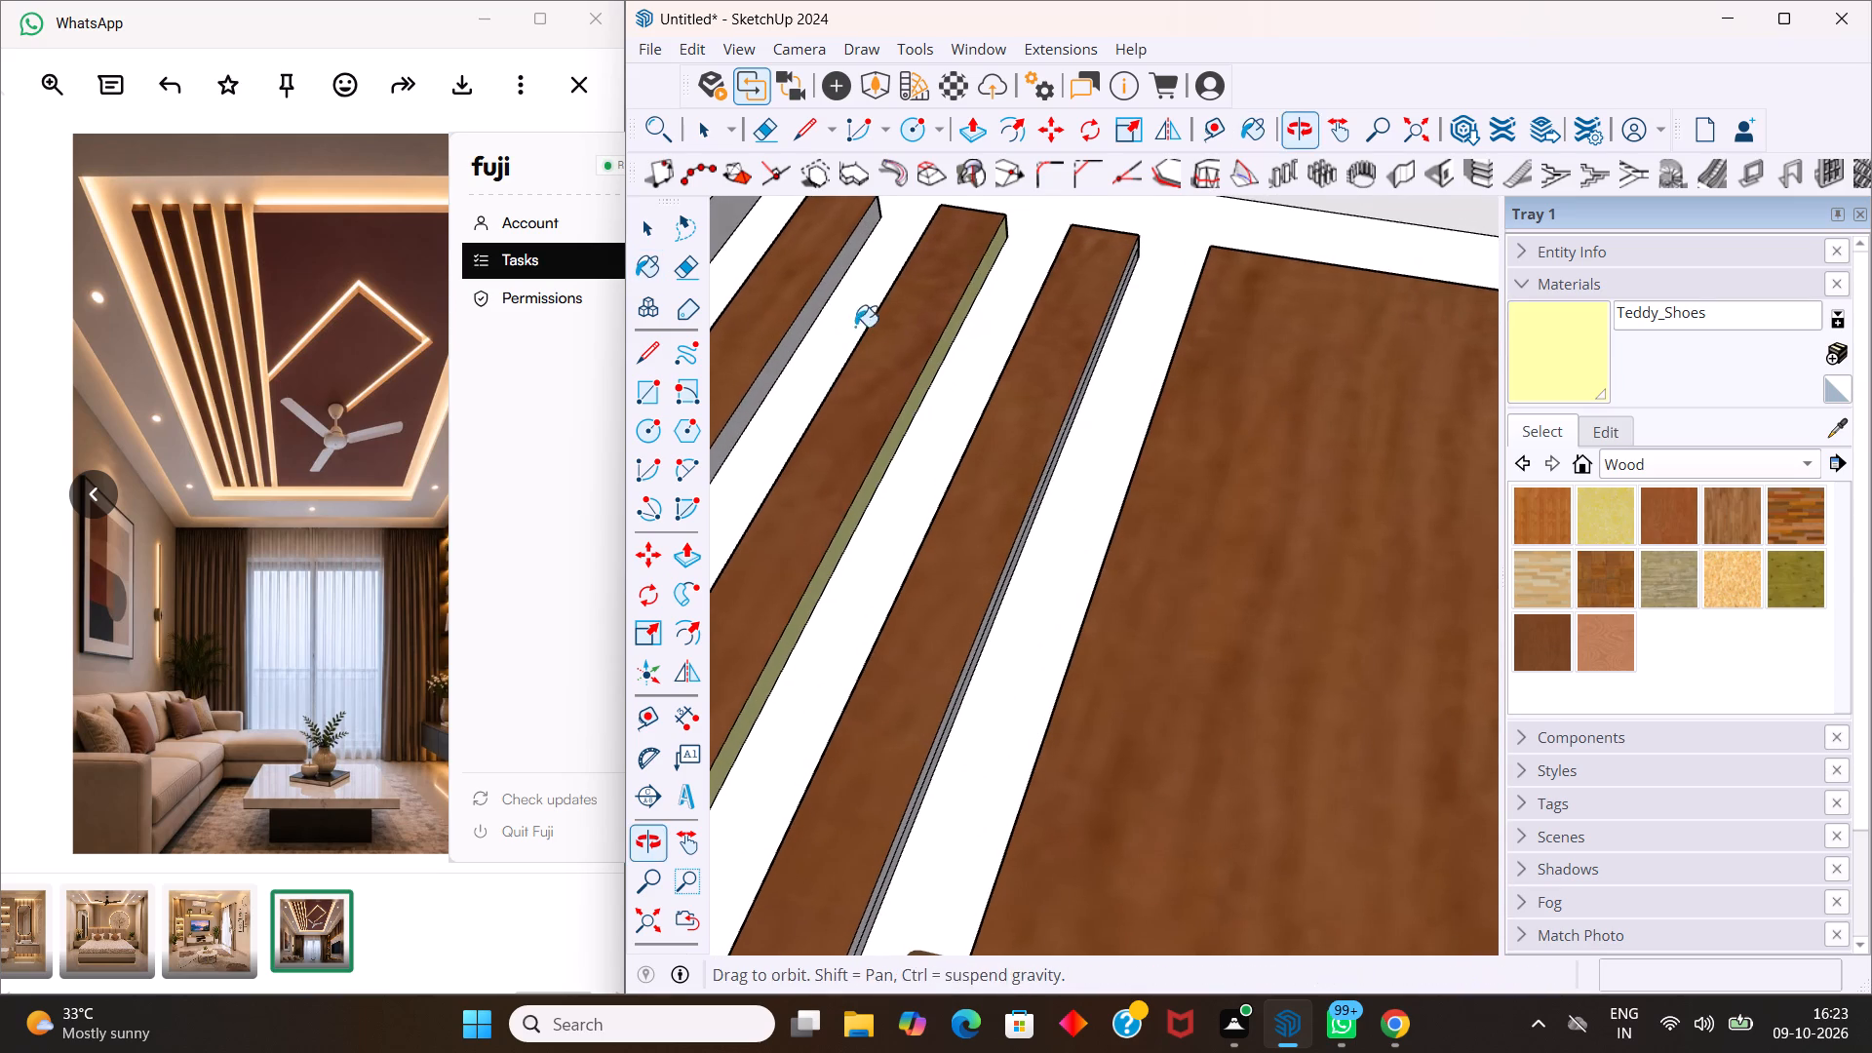
left_click(809, 296)
left_click(815, 307)
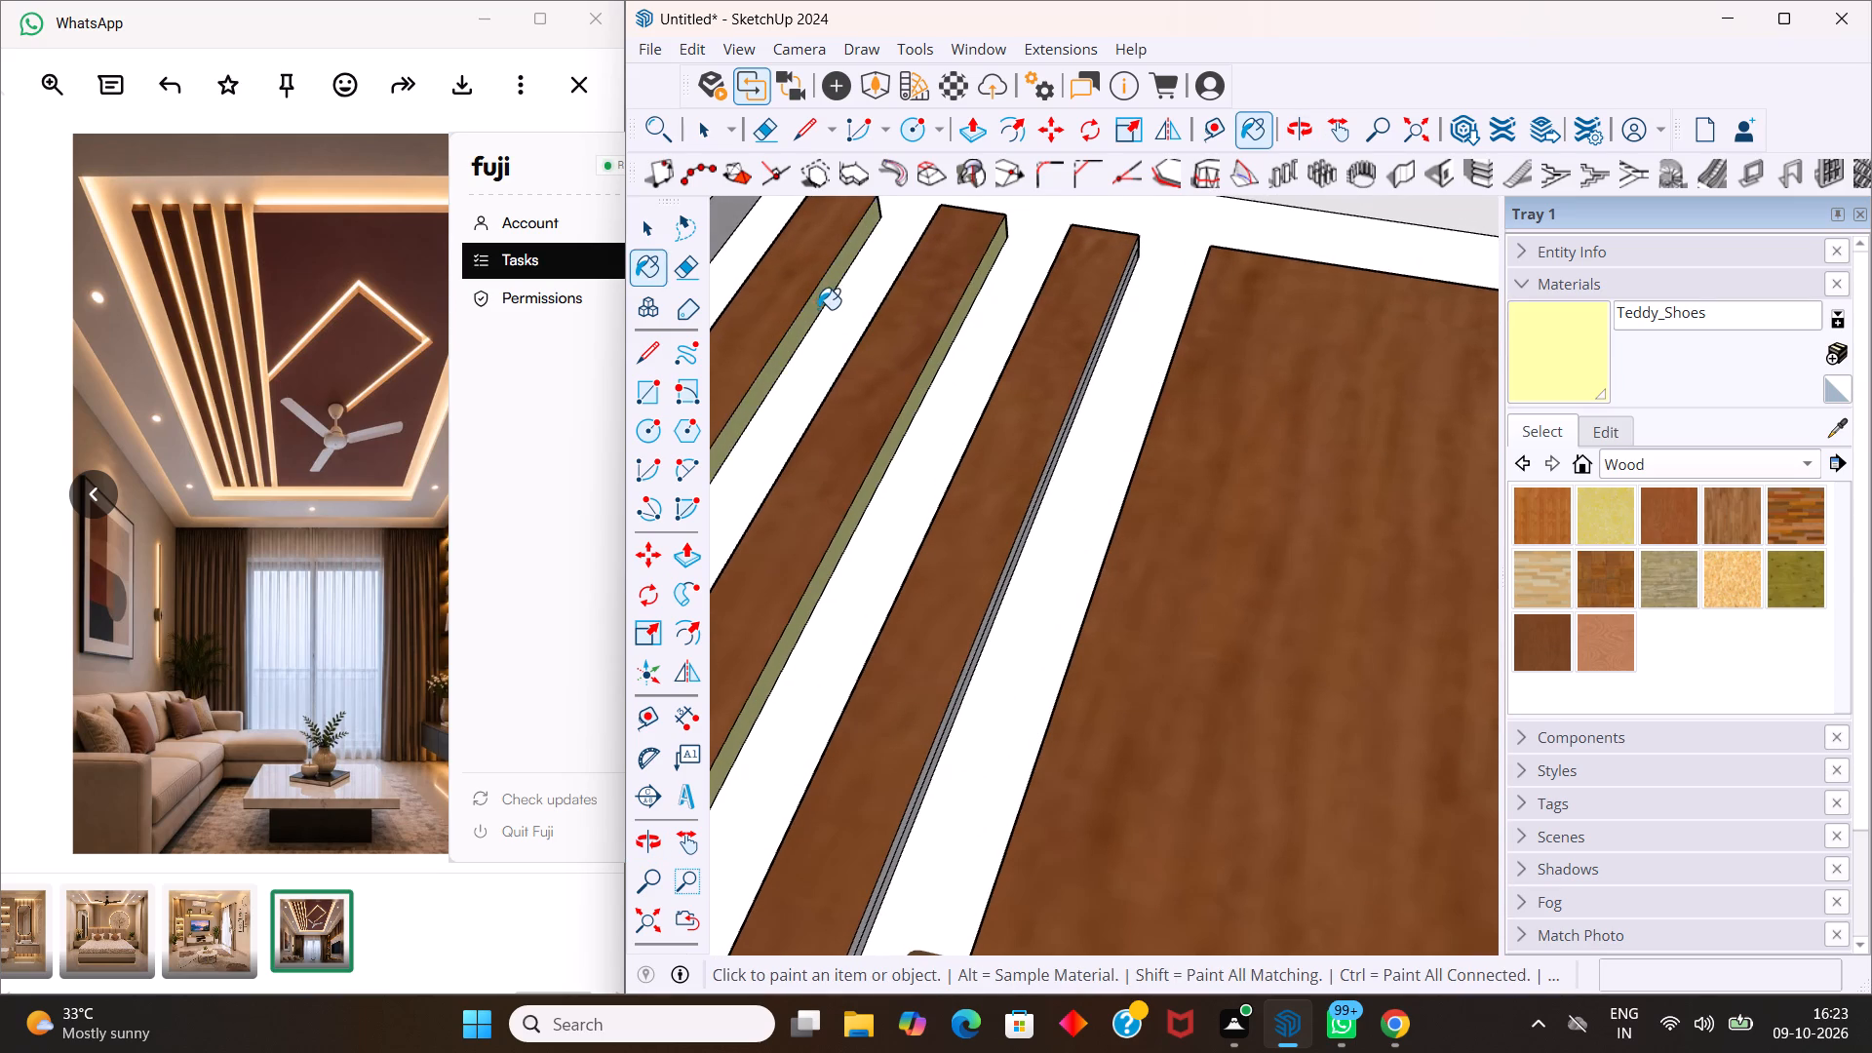
Paint the long sides facing away from the wood panel on the middle slat and the slat nearest the panel with Teddy_Shoes.
middle_click_drag(832, 310, 1412, 300)
scroll(1409, 303, "up", 1)
middle_click_drag(1064, 719, 1192, 602)
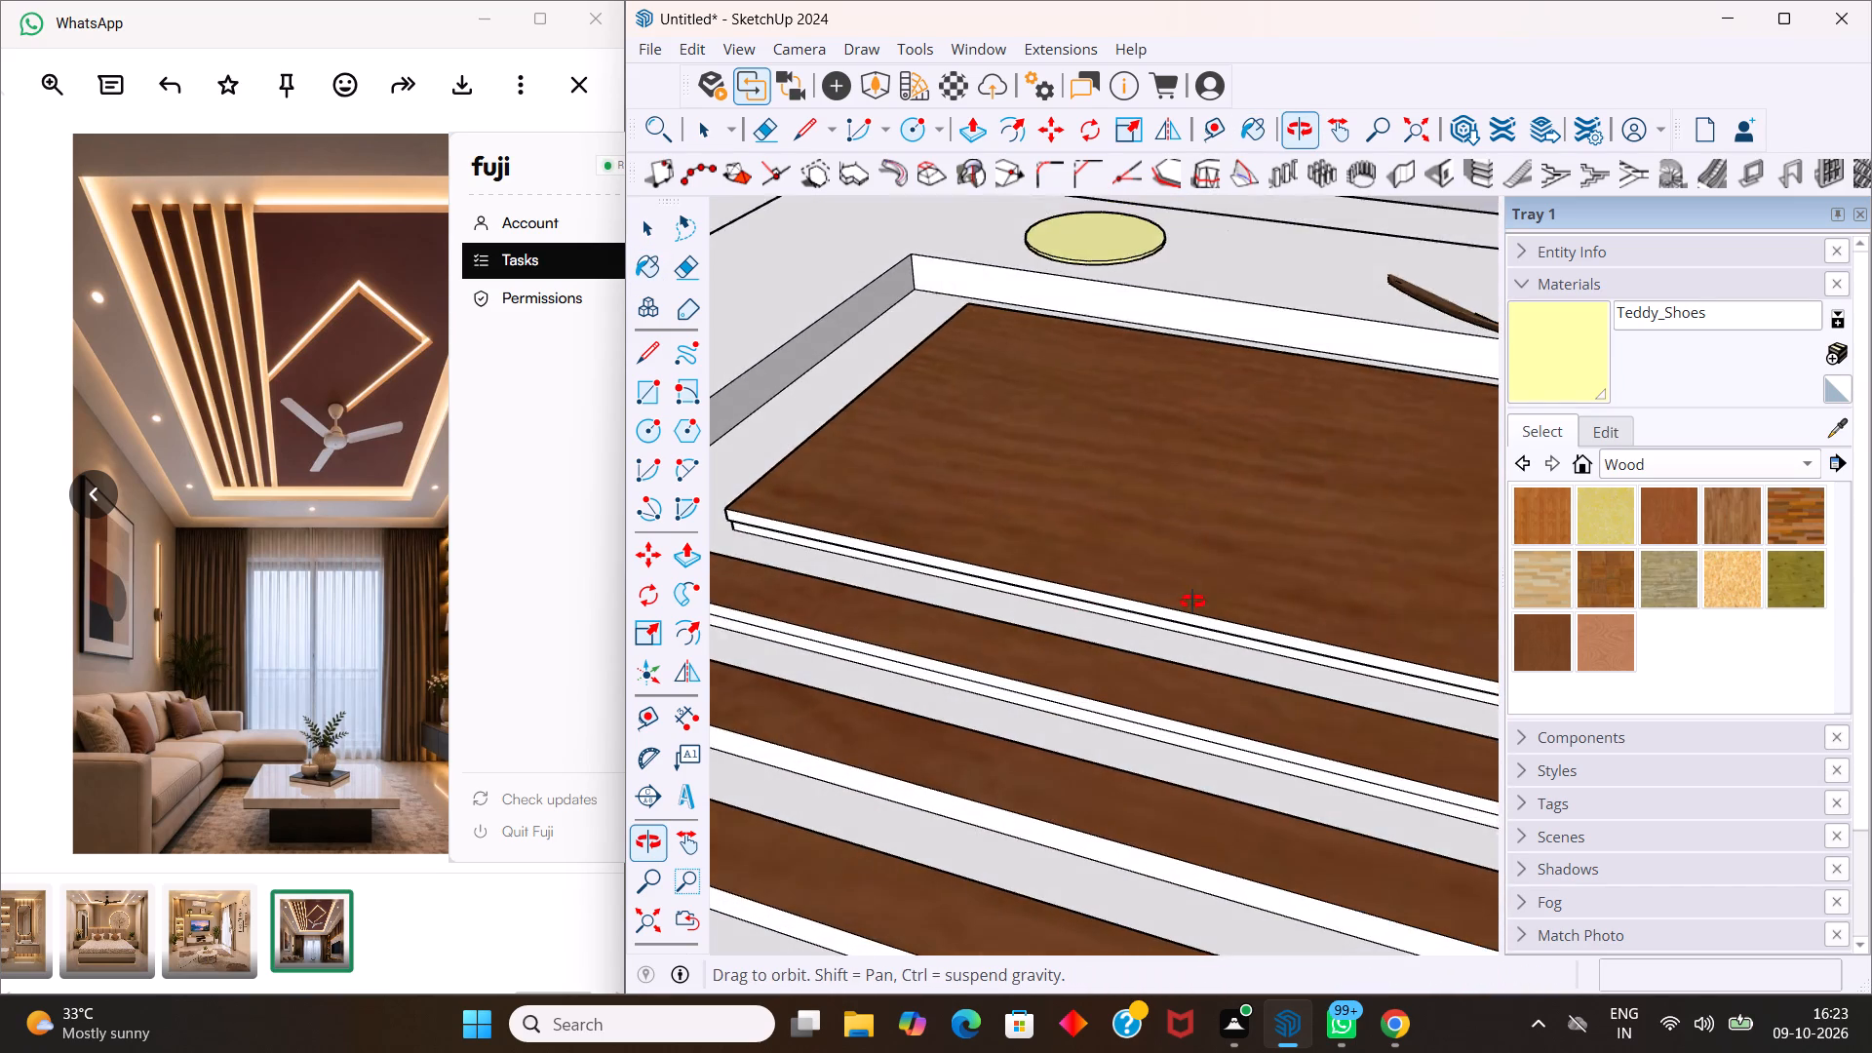
middle_click_drag(1192, 602, 1200, 588)
scroll(1086, 778, "up", 3)
left_click(1036, 844)
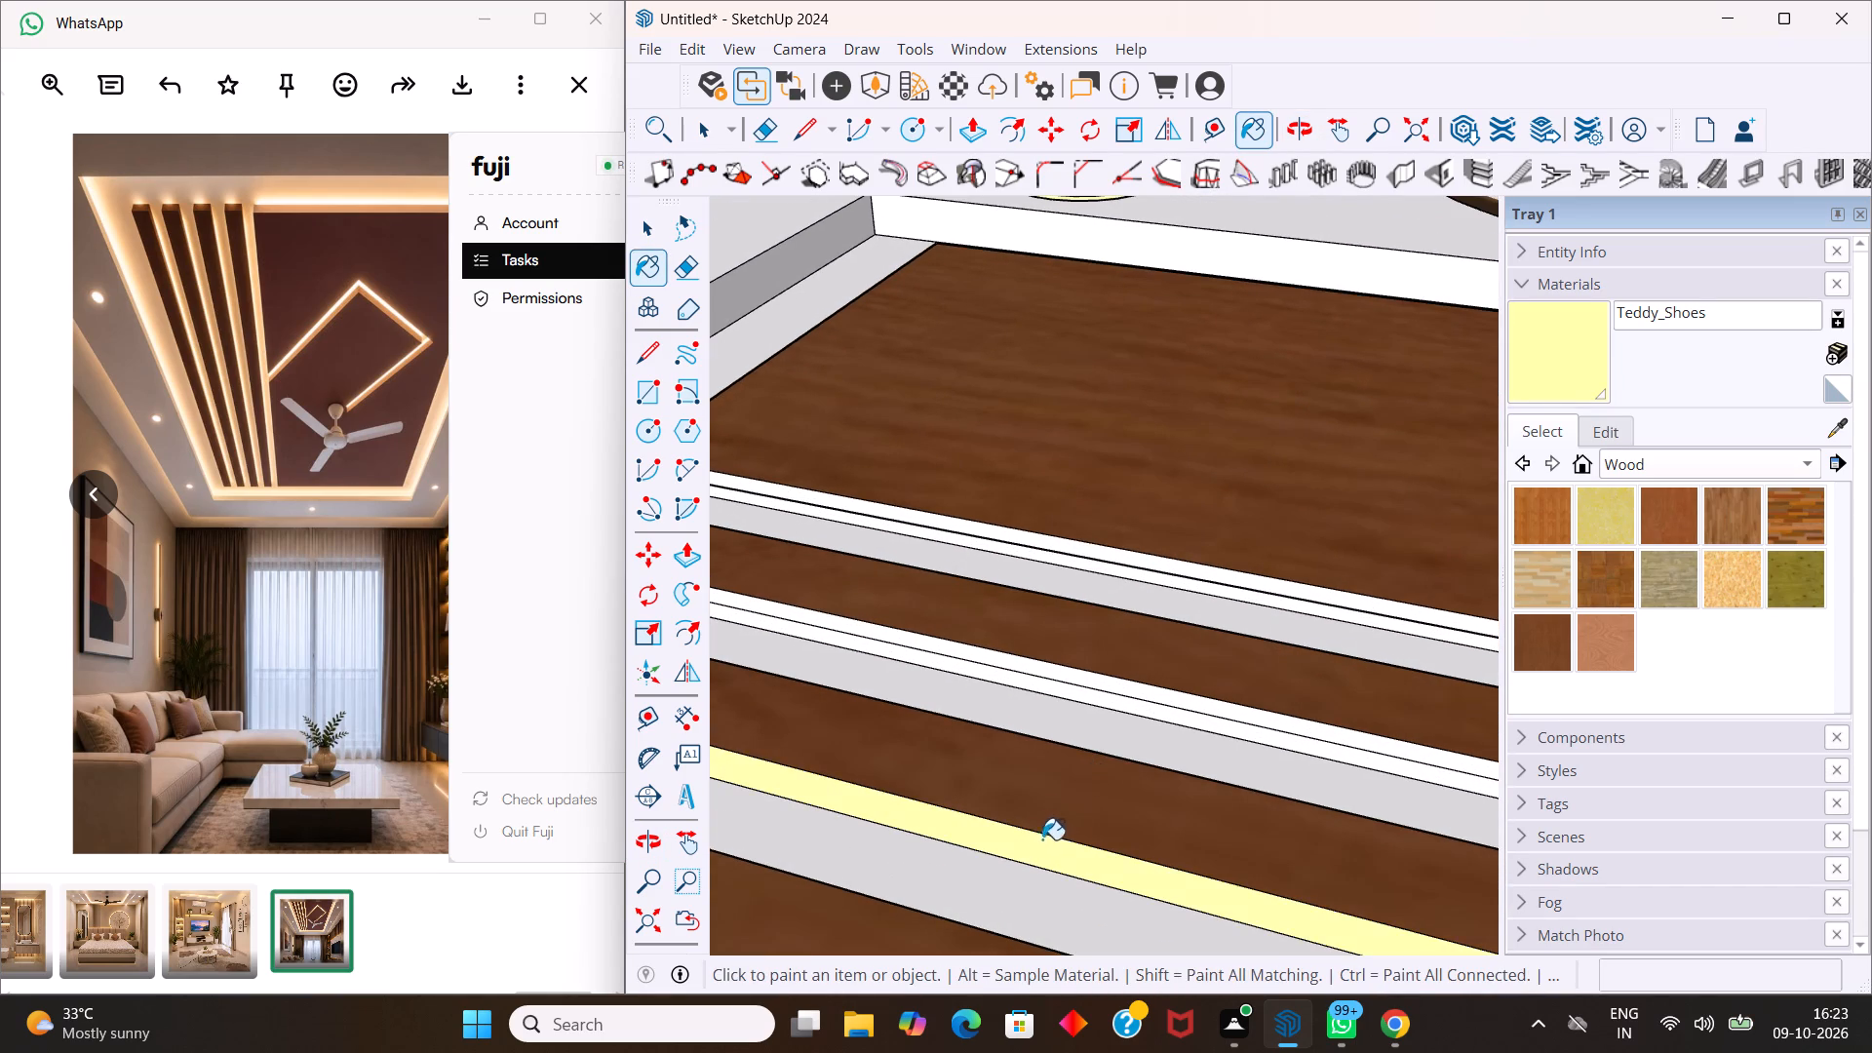
scroll(1152, 753, "up", 3)
left_click(1168, 700)
left_click(1170, 687)
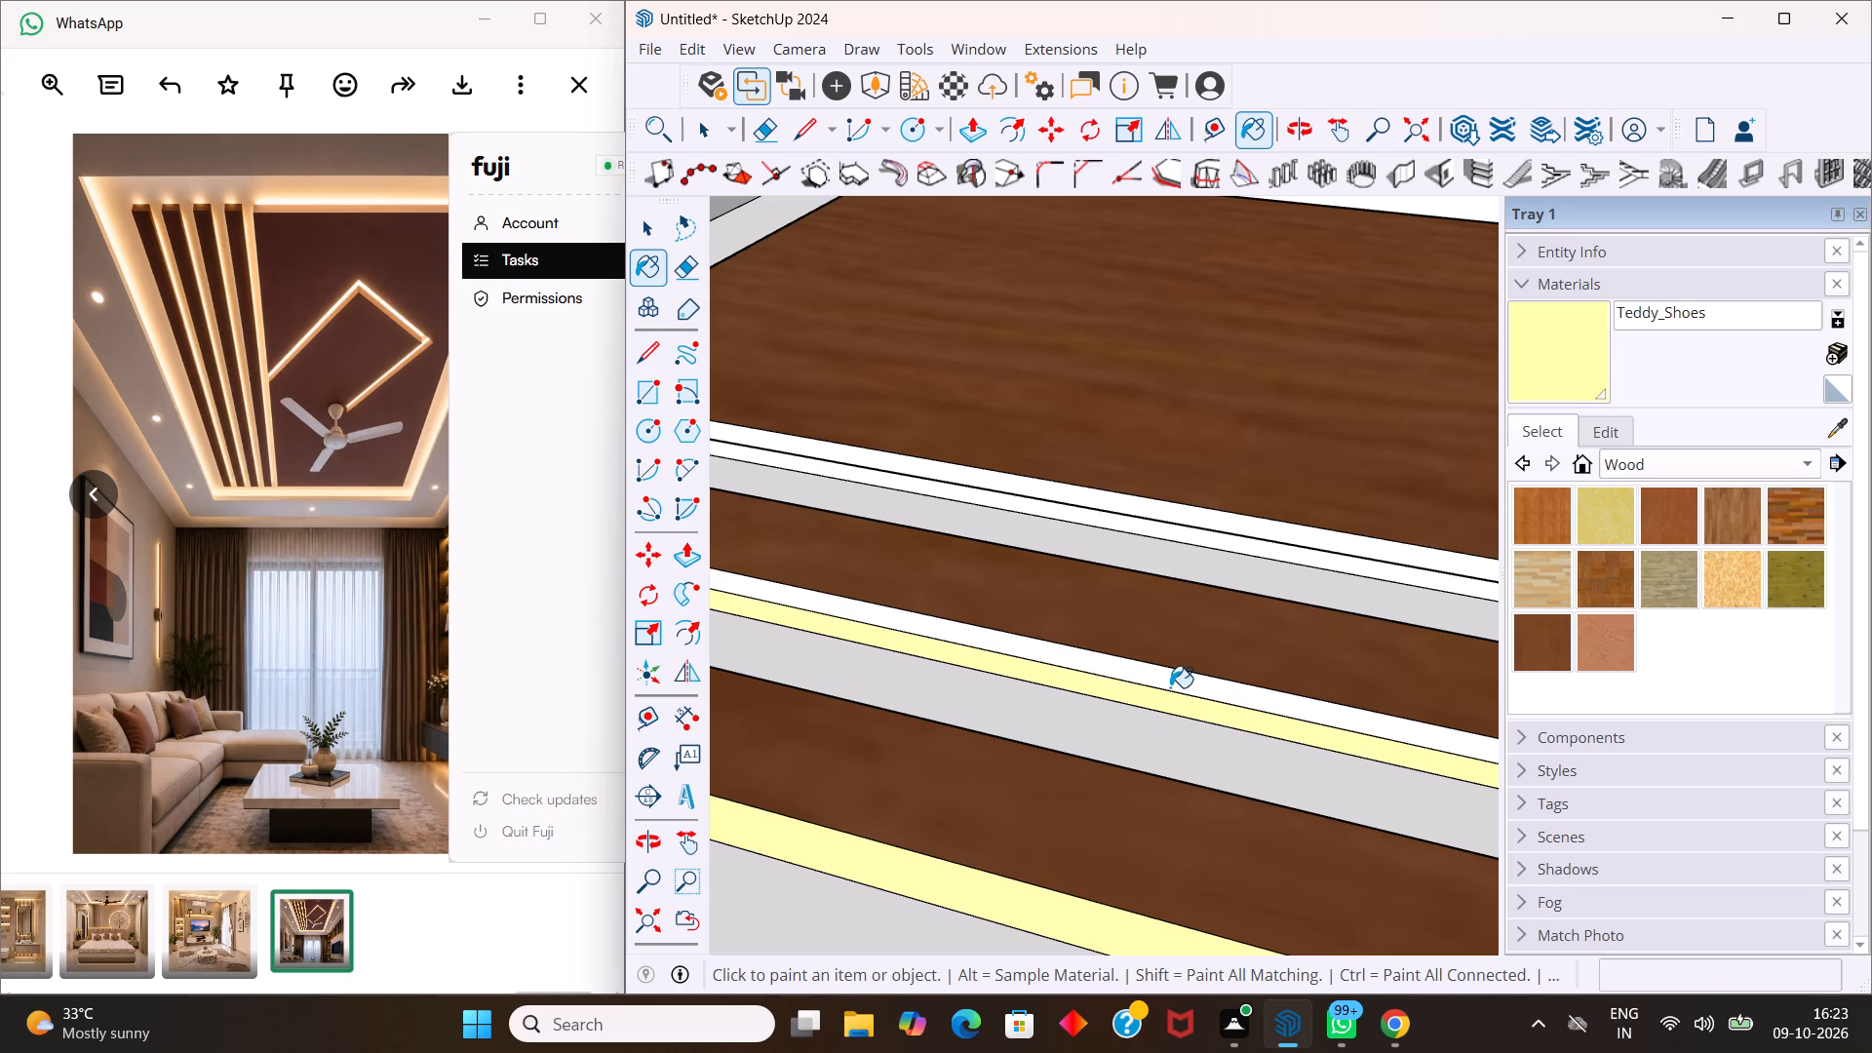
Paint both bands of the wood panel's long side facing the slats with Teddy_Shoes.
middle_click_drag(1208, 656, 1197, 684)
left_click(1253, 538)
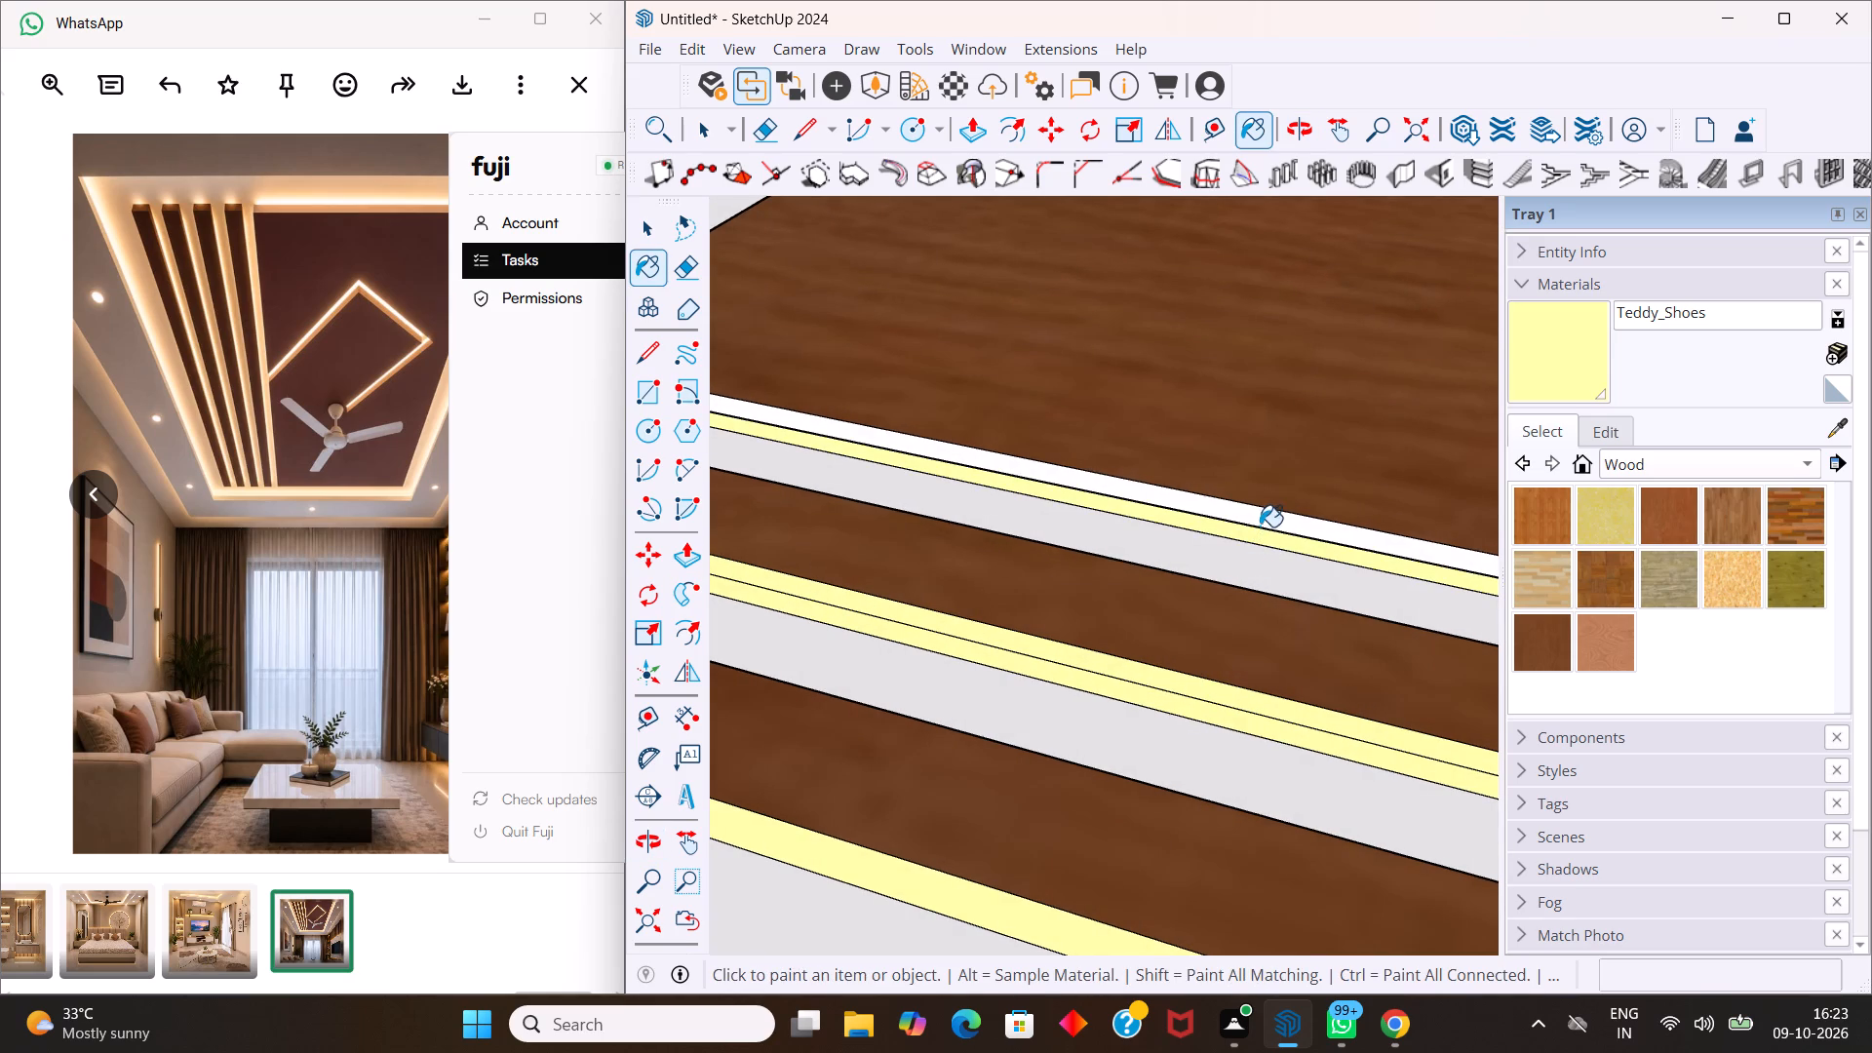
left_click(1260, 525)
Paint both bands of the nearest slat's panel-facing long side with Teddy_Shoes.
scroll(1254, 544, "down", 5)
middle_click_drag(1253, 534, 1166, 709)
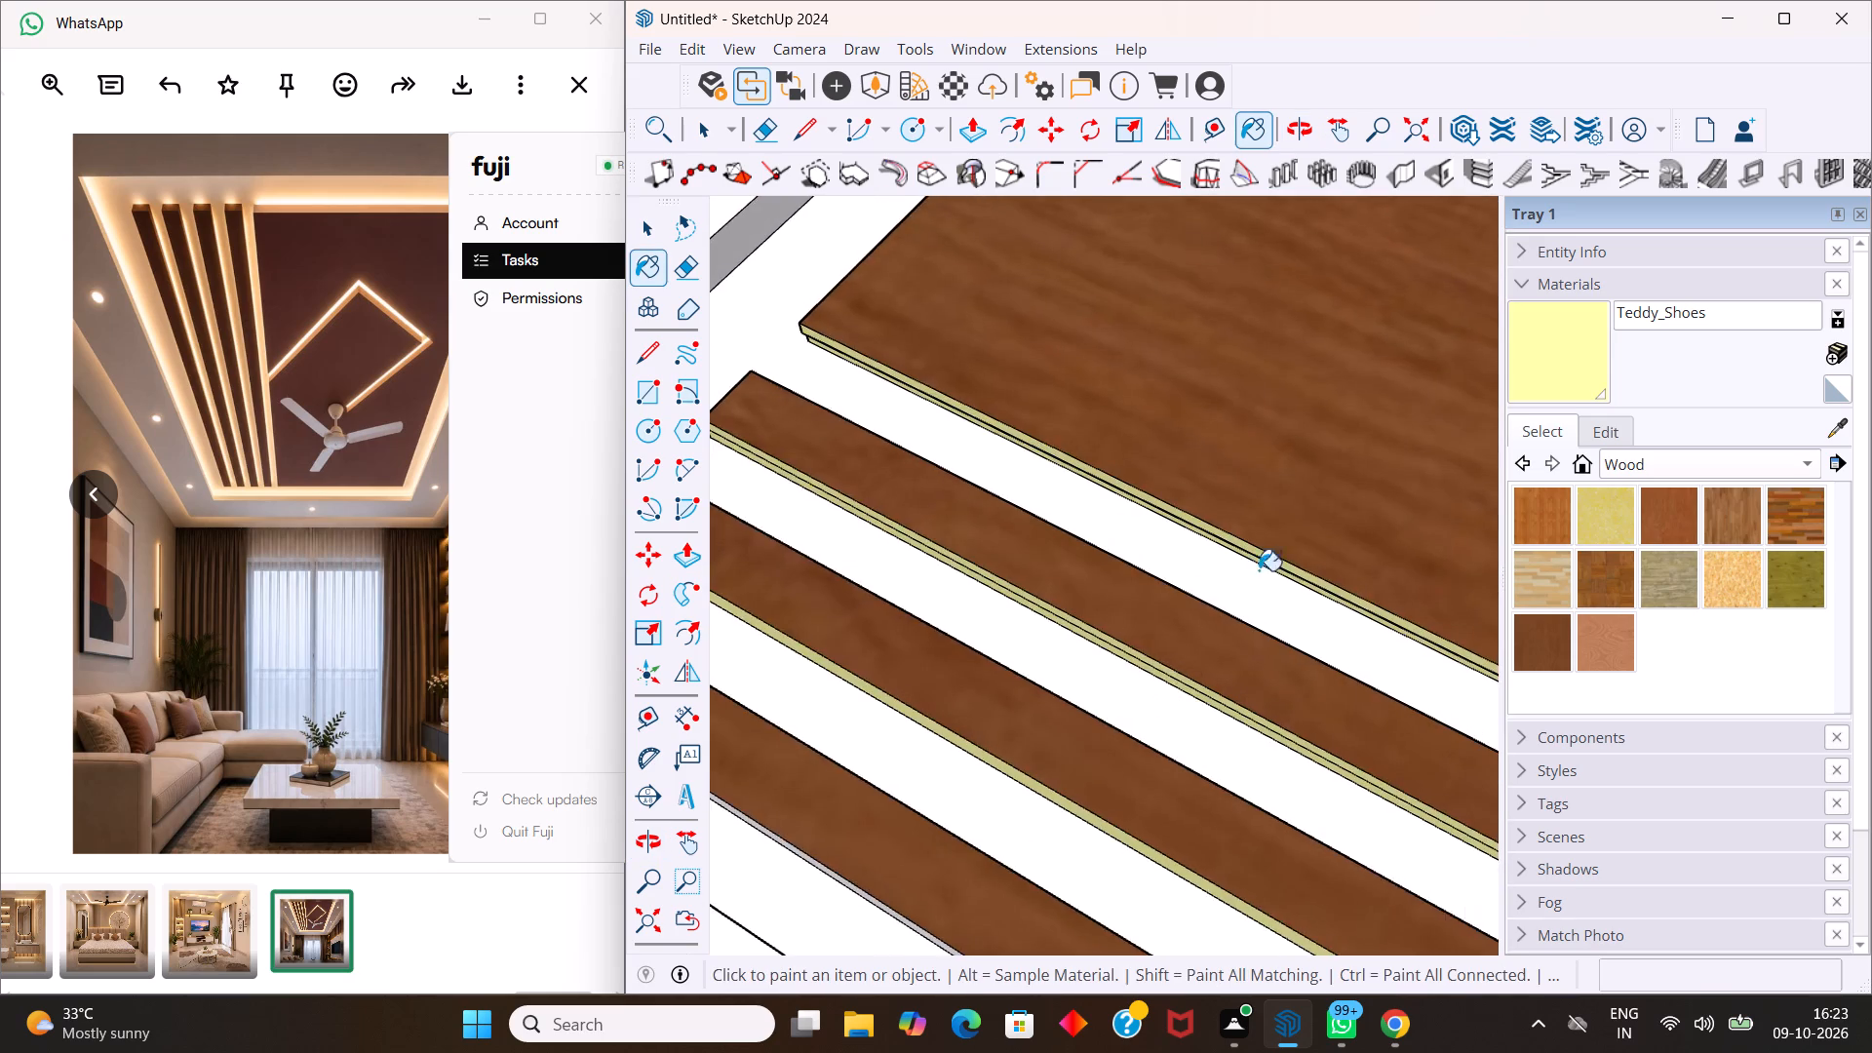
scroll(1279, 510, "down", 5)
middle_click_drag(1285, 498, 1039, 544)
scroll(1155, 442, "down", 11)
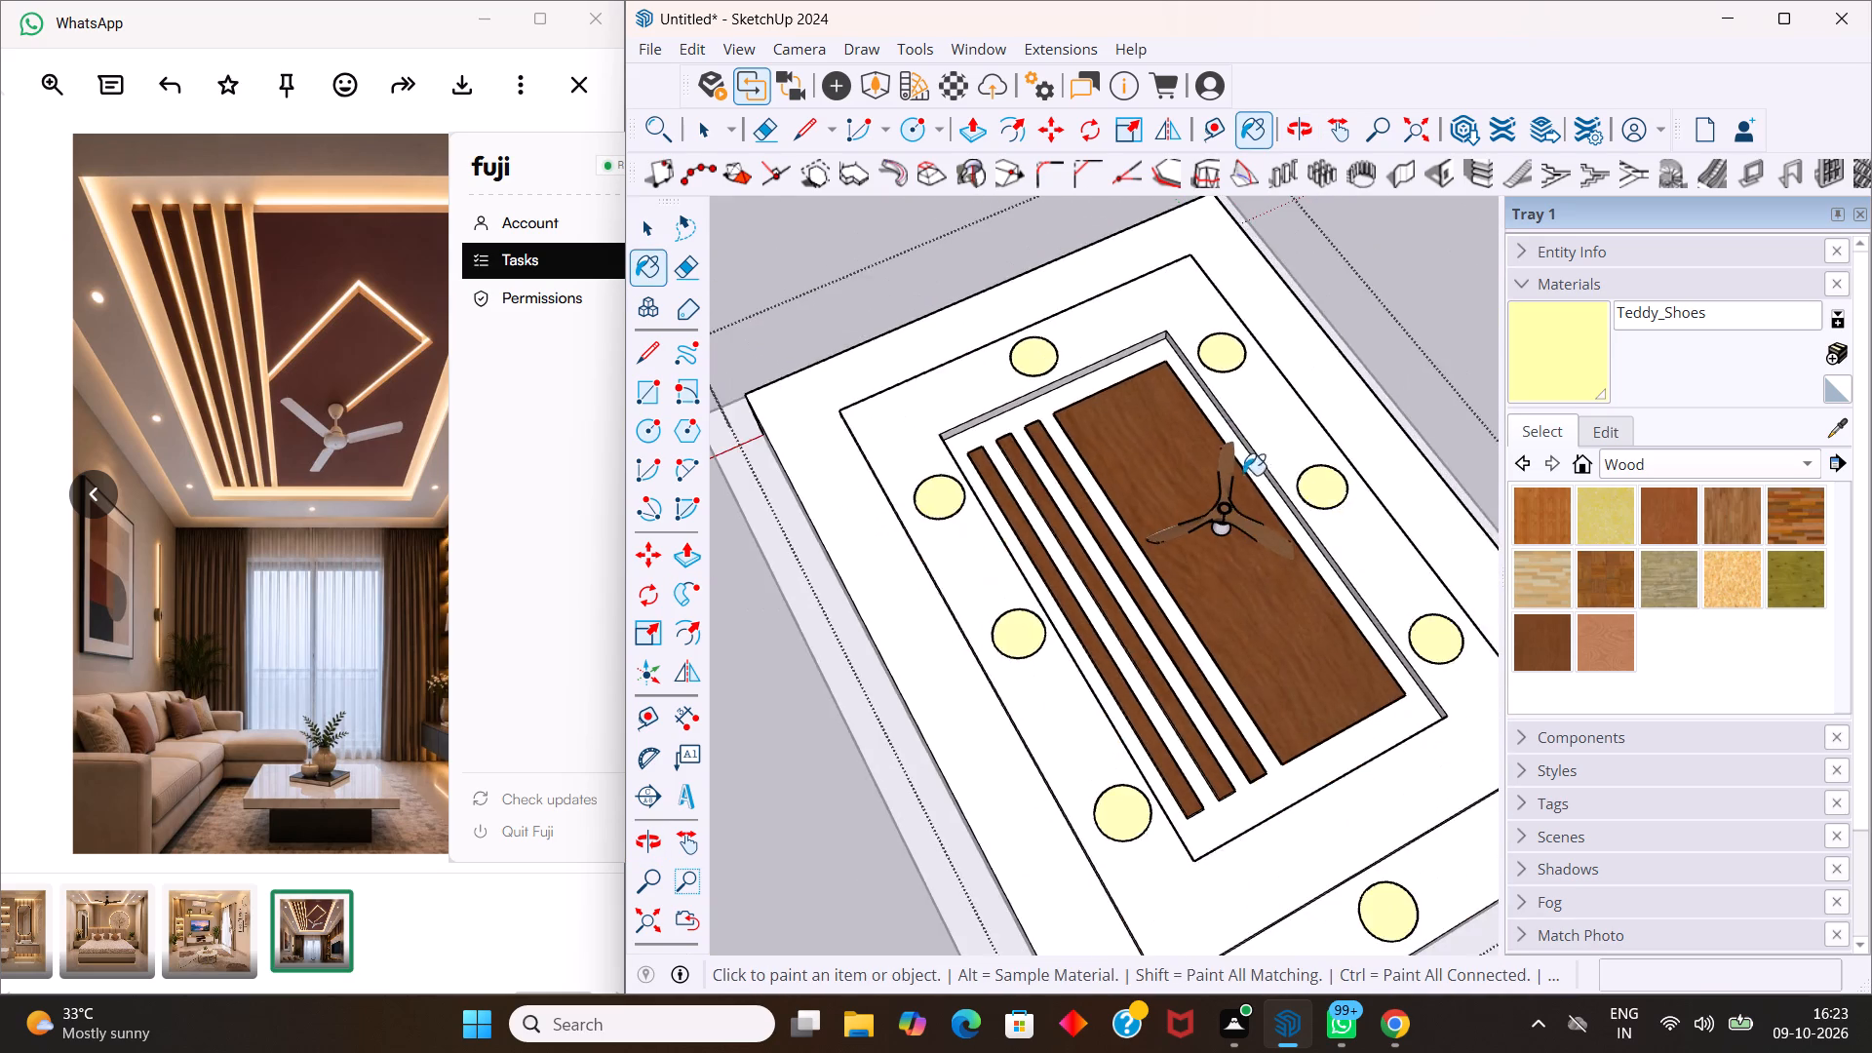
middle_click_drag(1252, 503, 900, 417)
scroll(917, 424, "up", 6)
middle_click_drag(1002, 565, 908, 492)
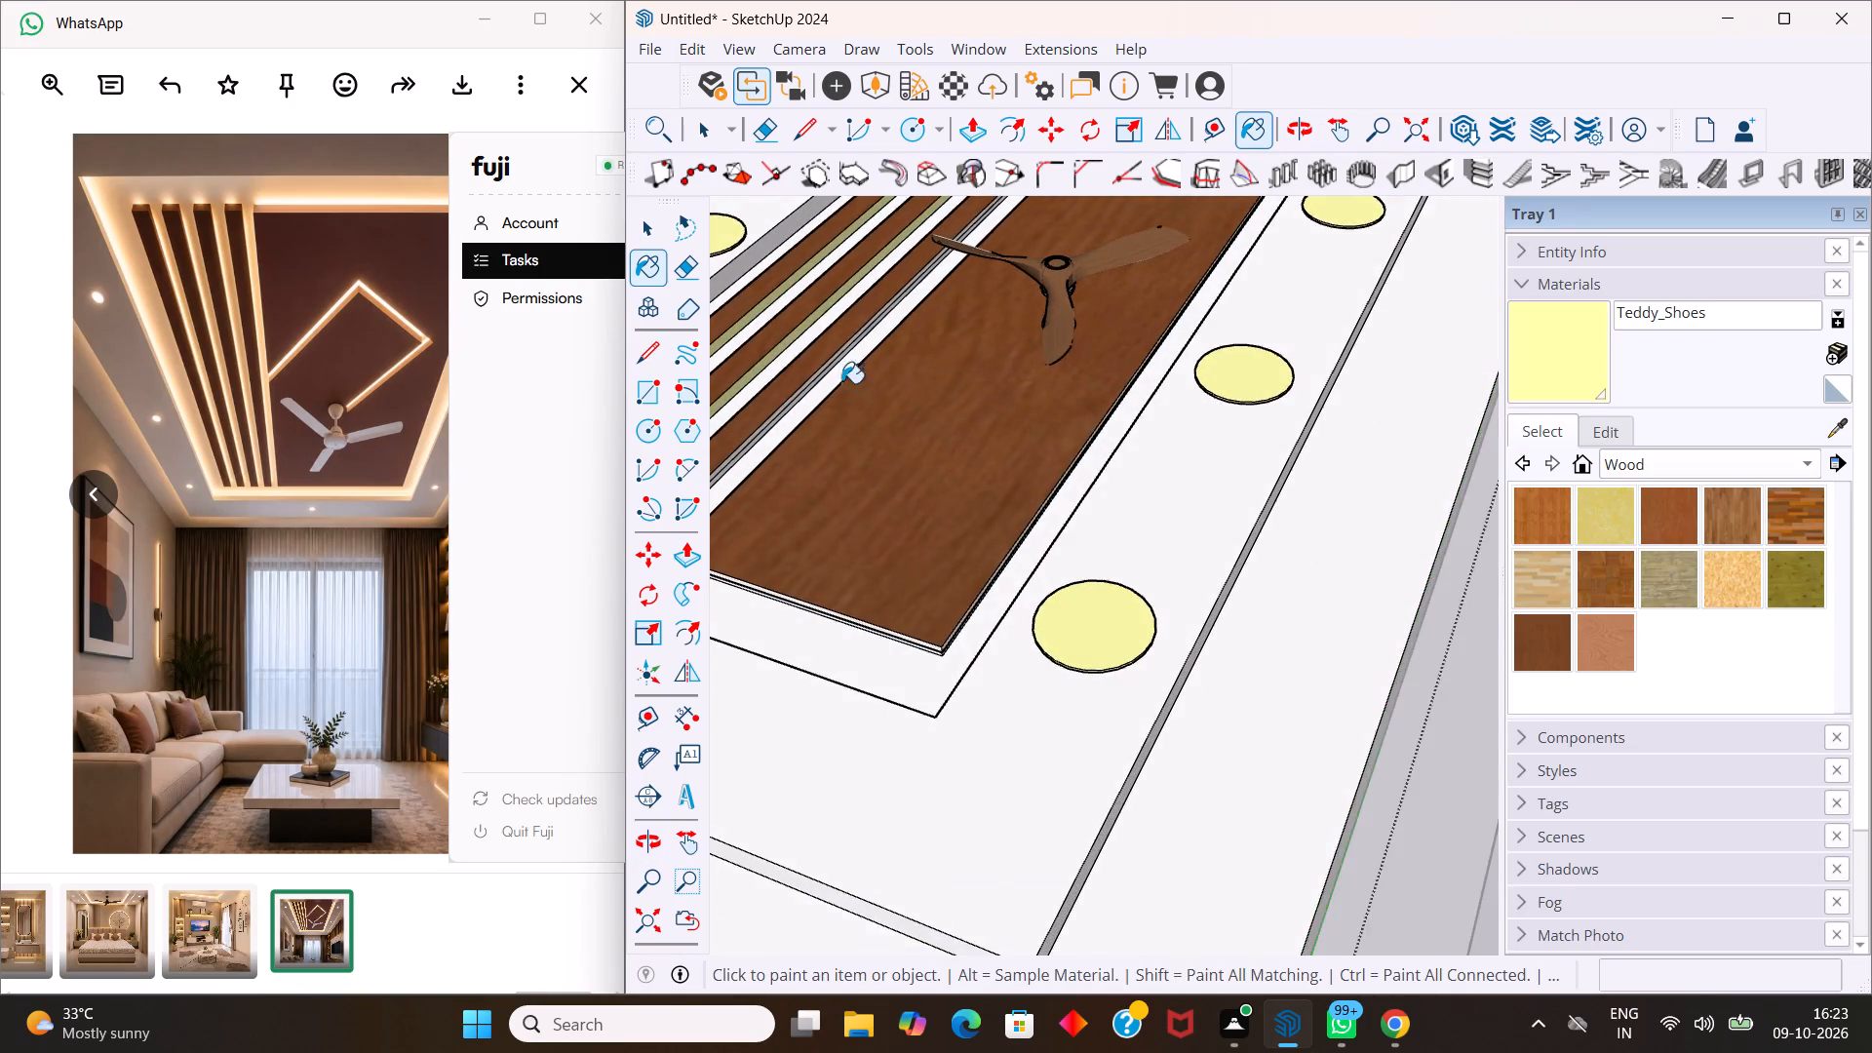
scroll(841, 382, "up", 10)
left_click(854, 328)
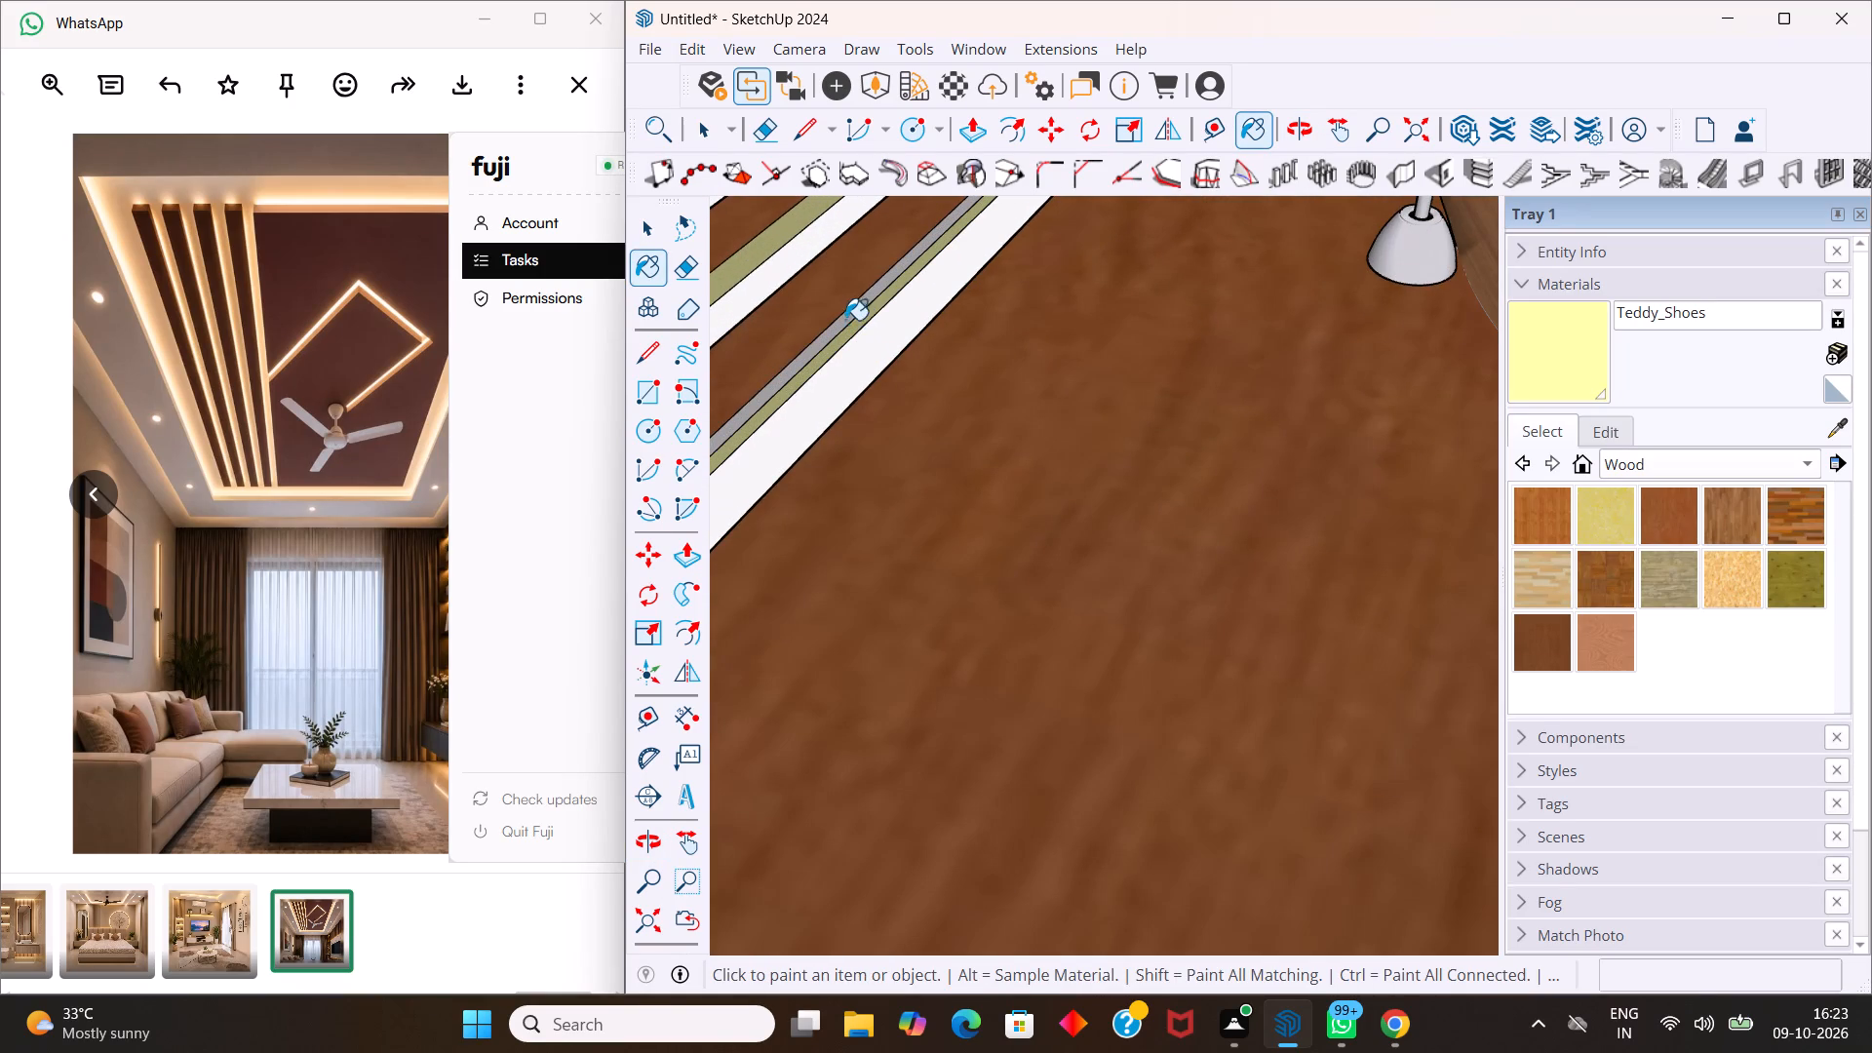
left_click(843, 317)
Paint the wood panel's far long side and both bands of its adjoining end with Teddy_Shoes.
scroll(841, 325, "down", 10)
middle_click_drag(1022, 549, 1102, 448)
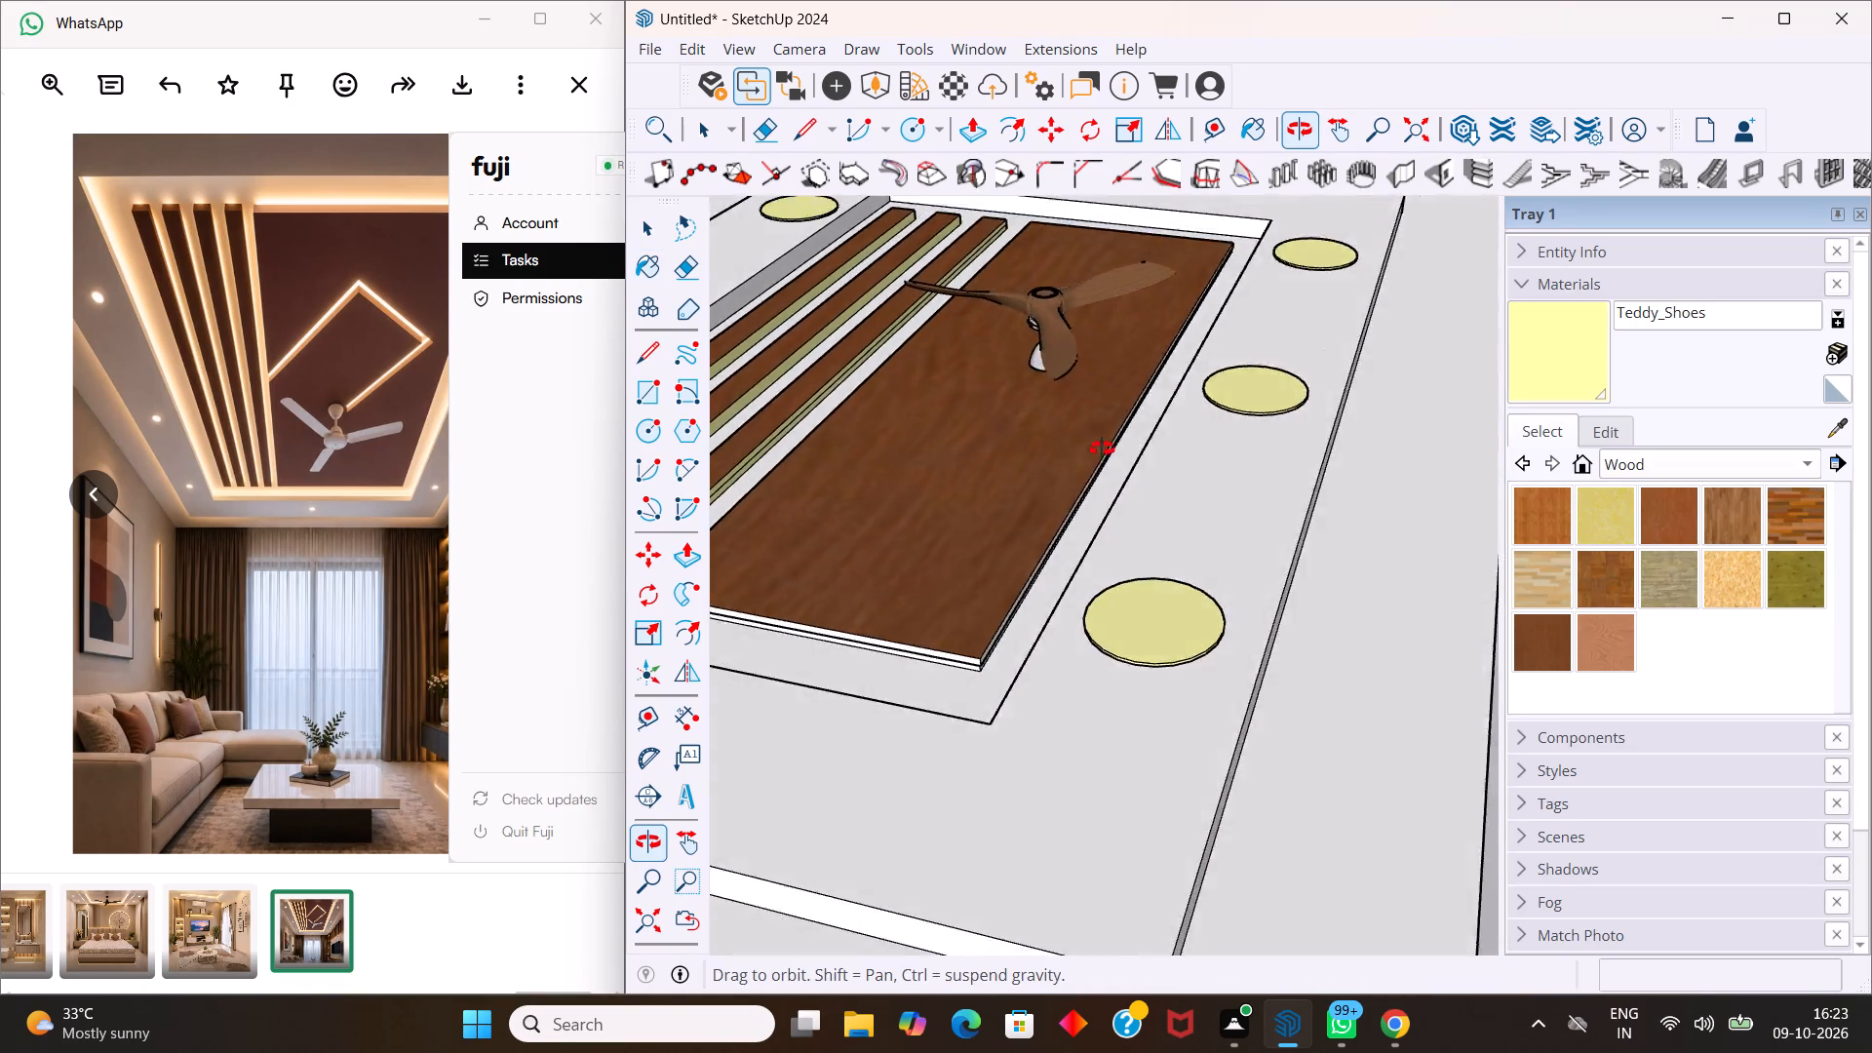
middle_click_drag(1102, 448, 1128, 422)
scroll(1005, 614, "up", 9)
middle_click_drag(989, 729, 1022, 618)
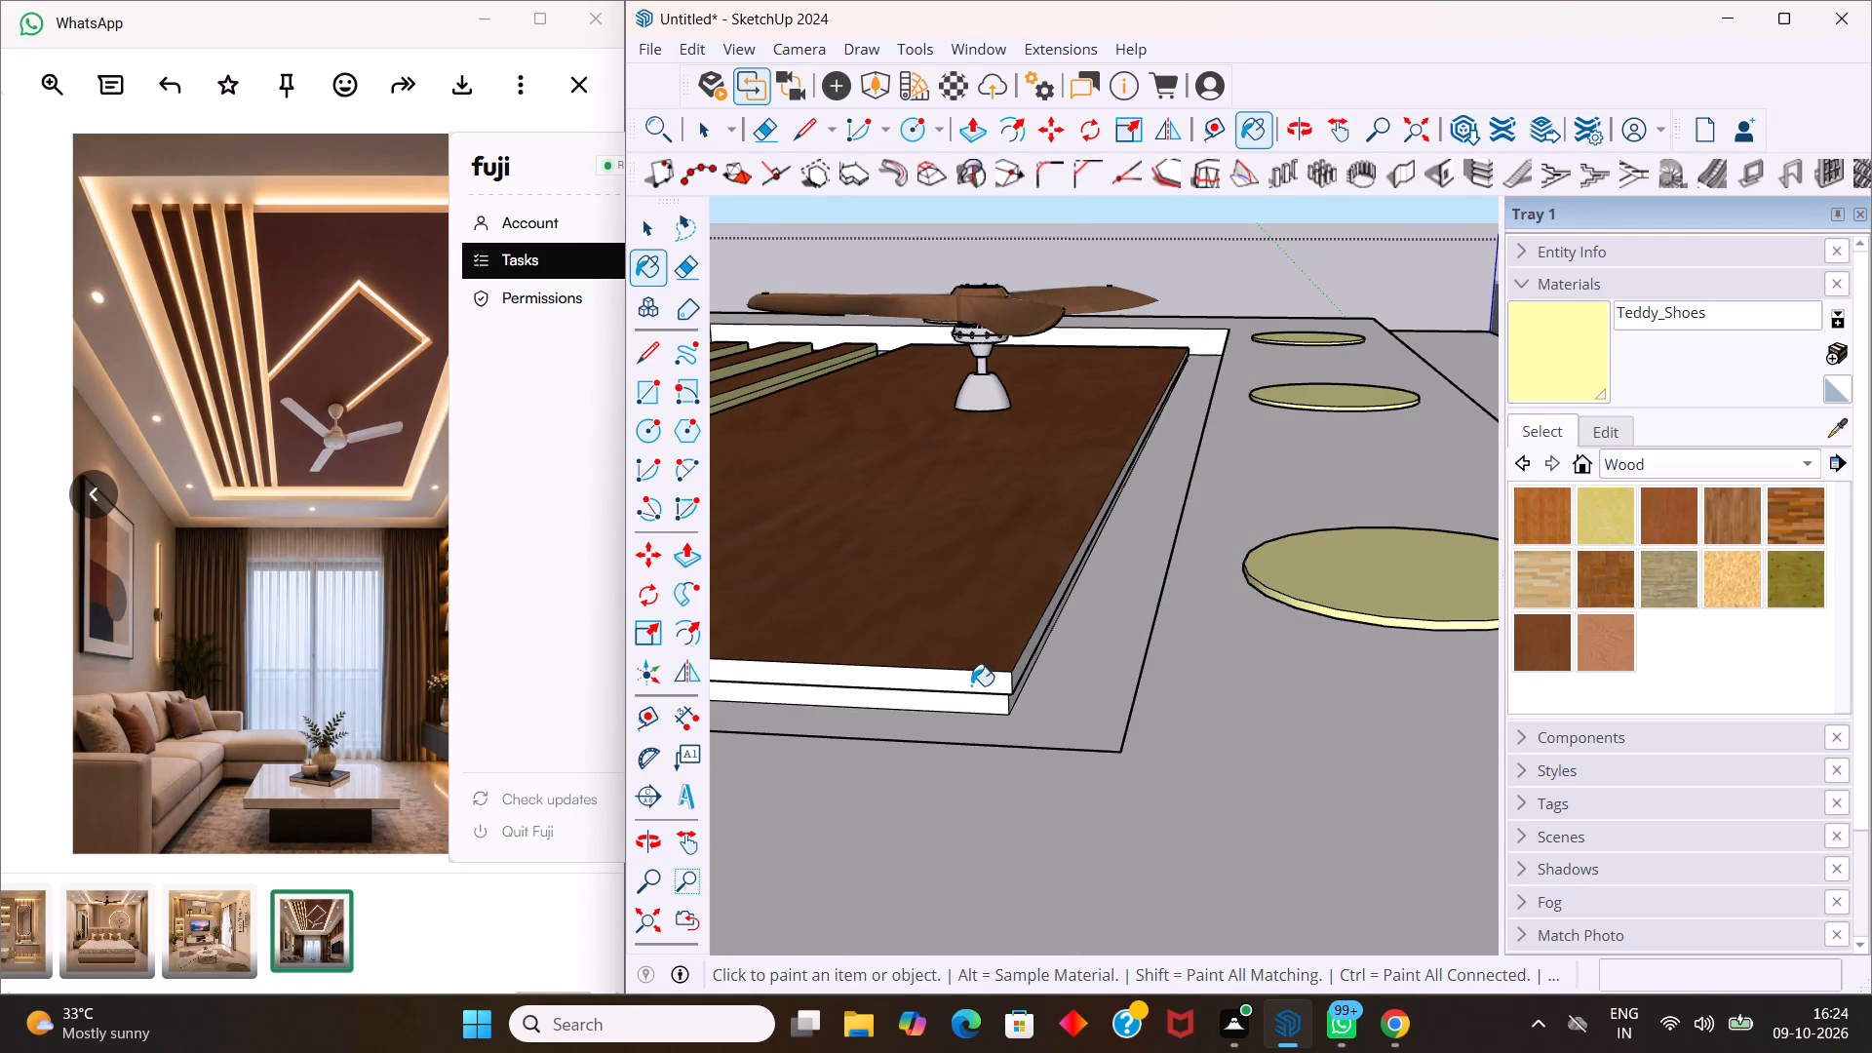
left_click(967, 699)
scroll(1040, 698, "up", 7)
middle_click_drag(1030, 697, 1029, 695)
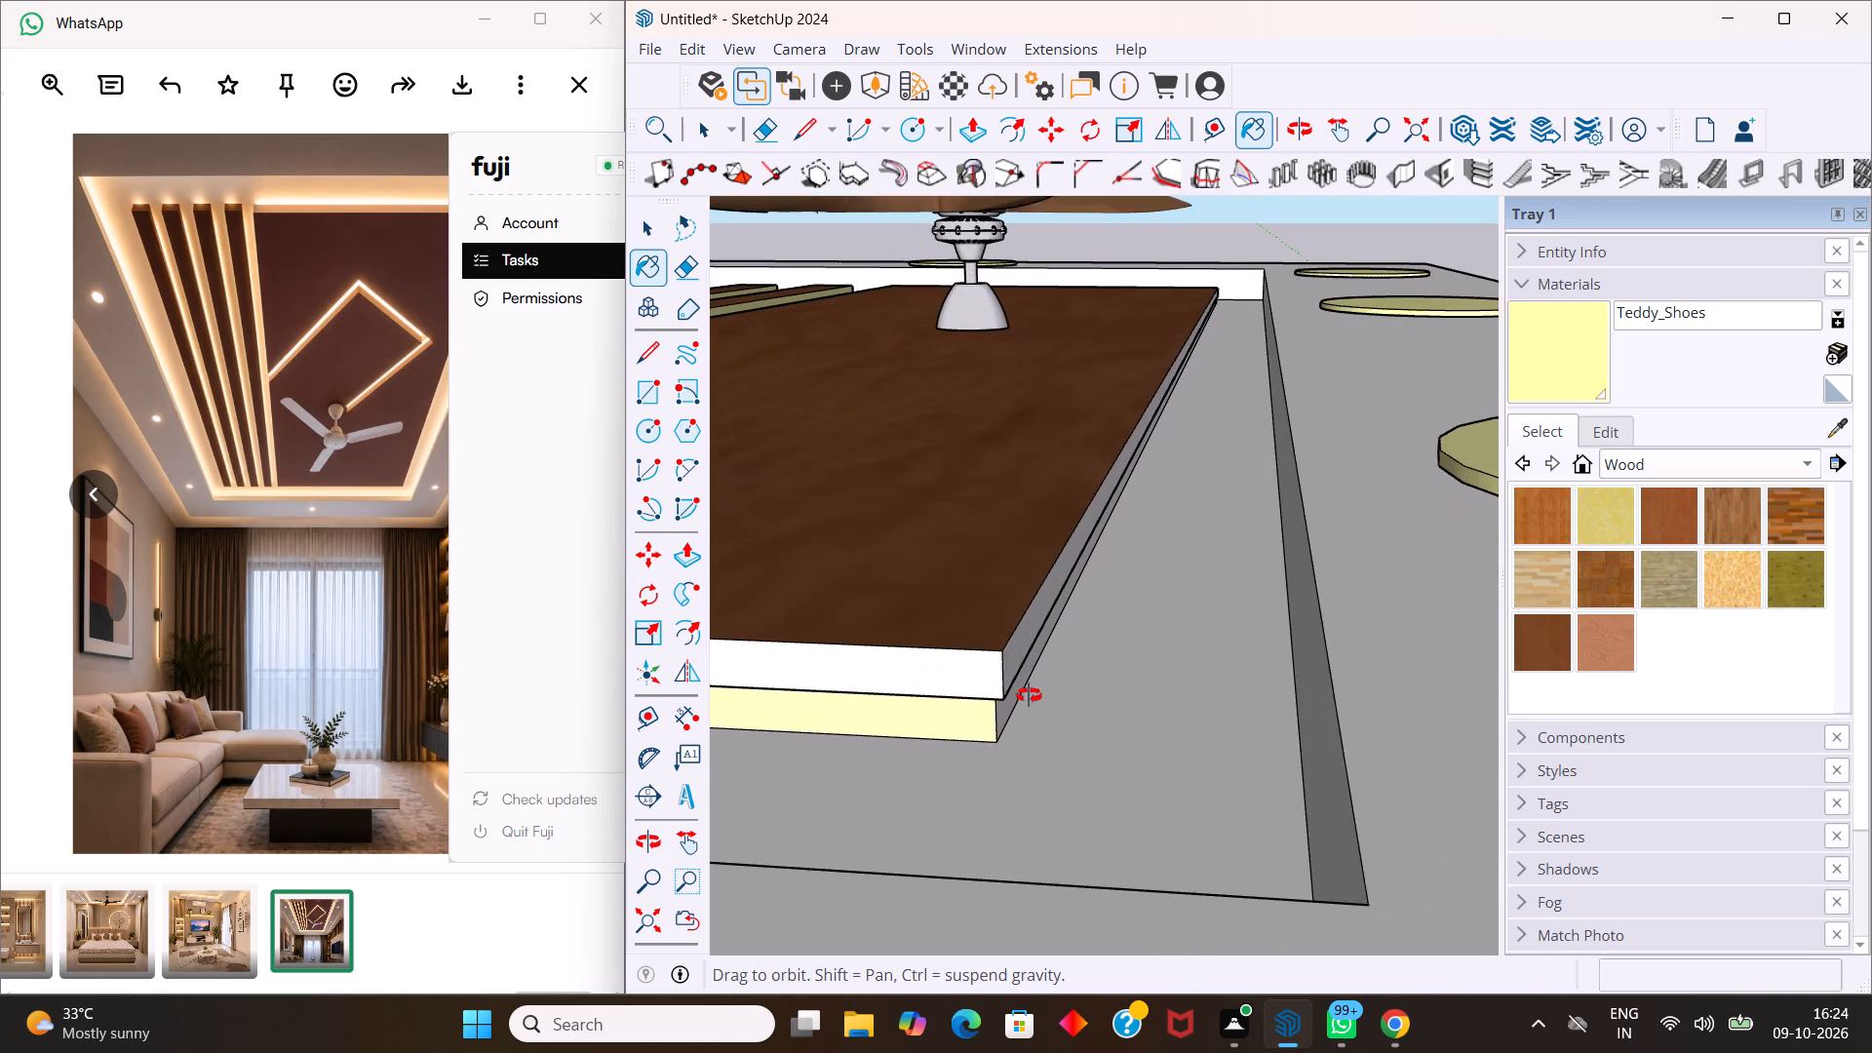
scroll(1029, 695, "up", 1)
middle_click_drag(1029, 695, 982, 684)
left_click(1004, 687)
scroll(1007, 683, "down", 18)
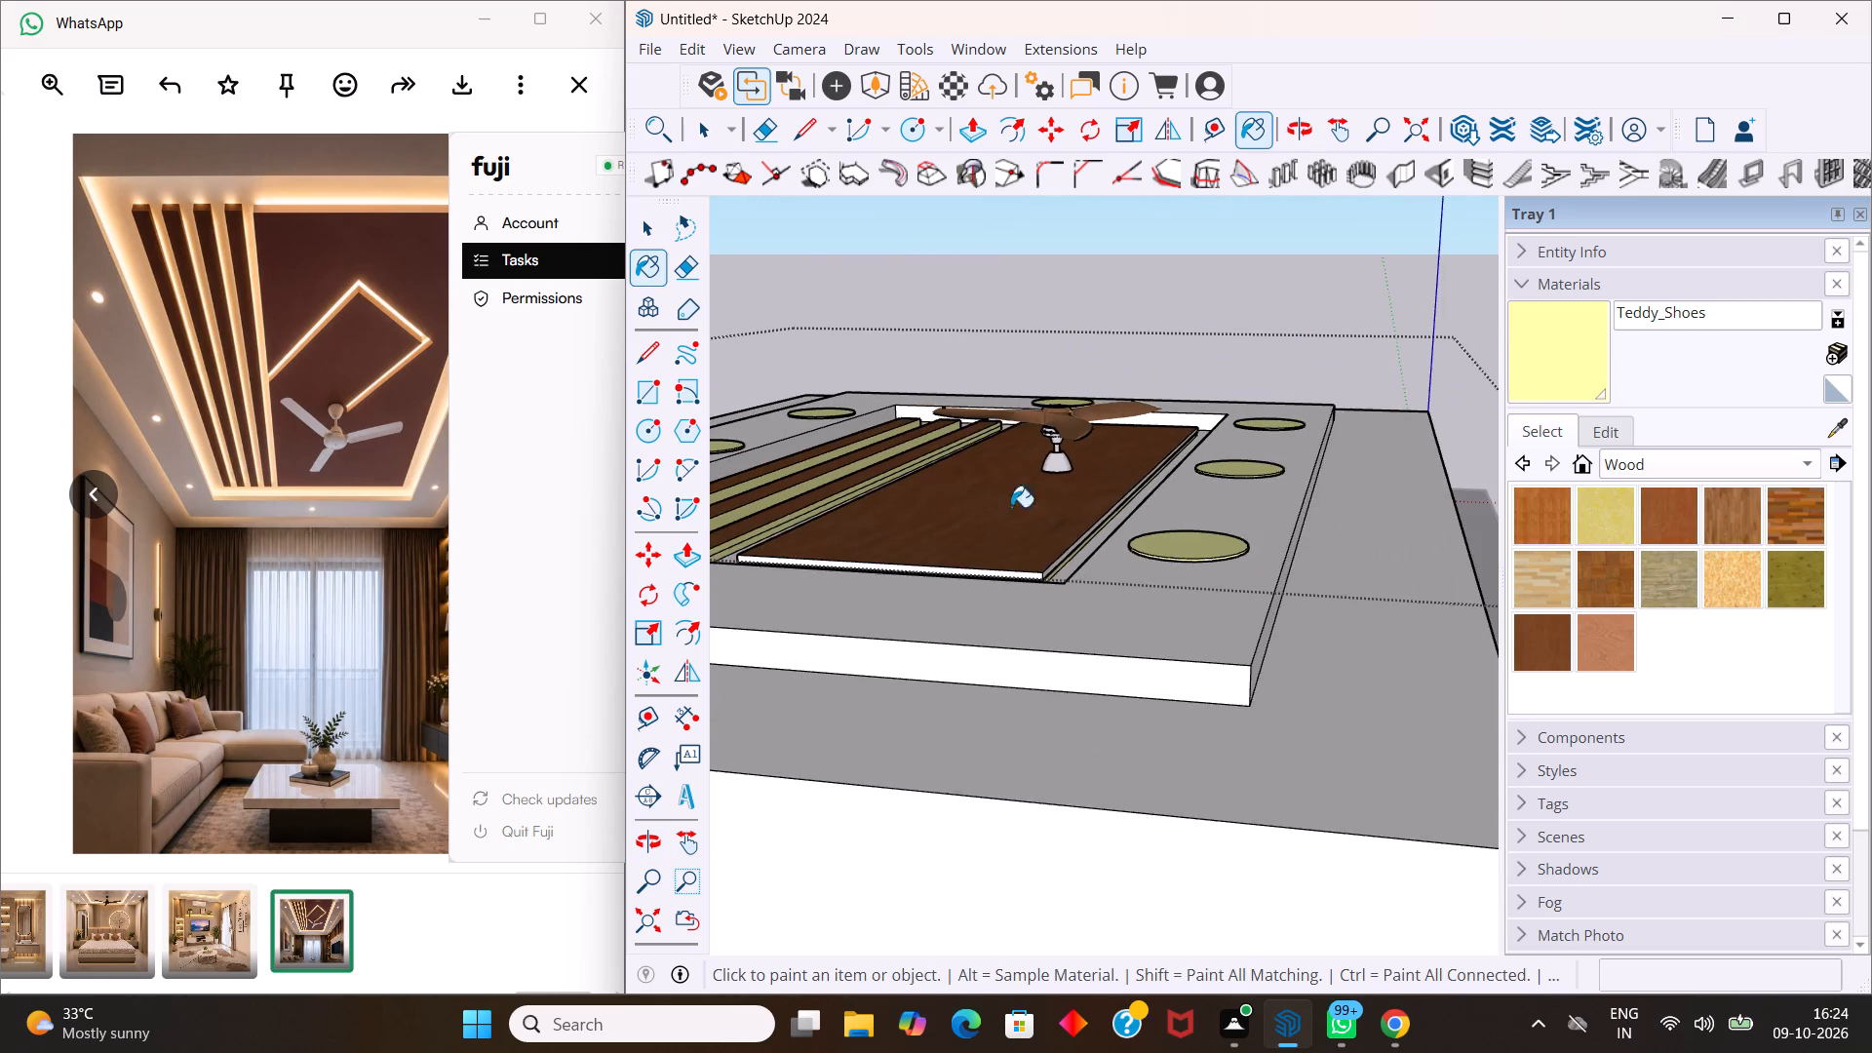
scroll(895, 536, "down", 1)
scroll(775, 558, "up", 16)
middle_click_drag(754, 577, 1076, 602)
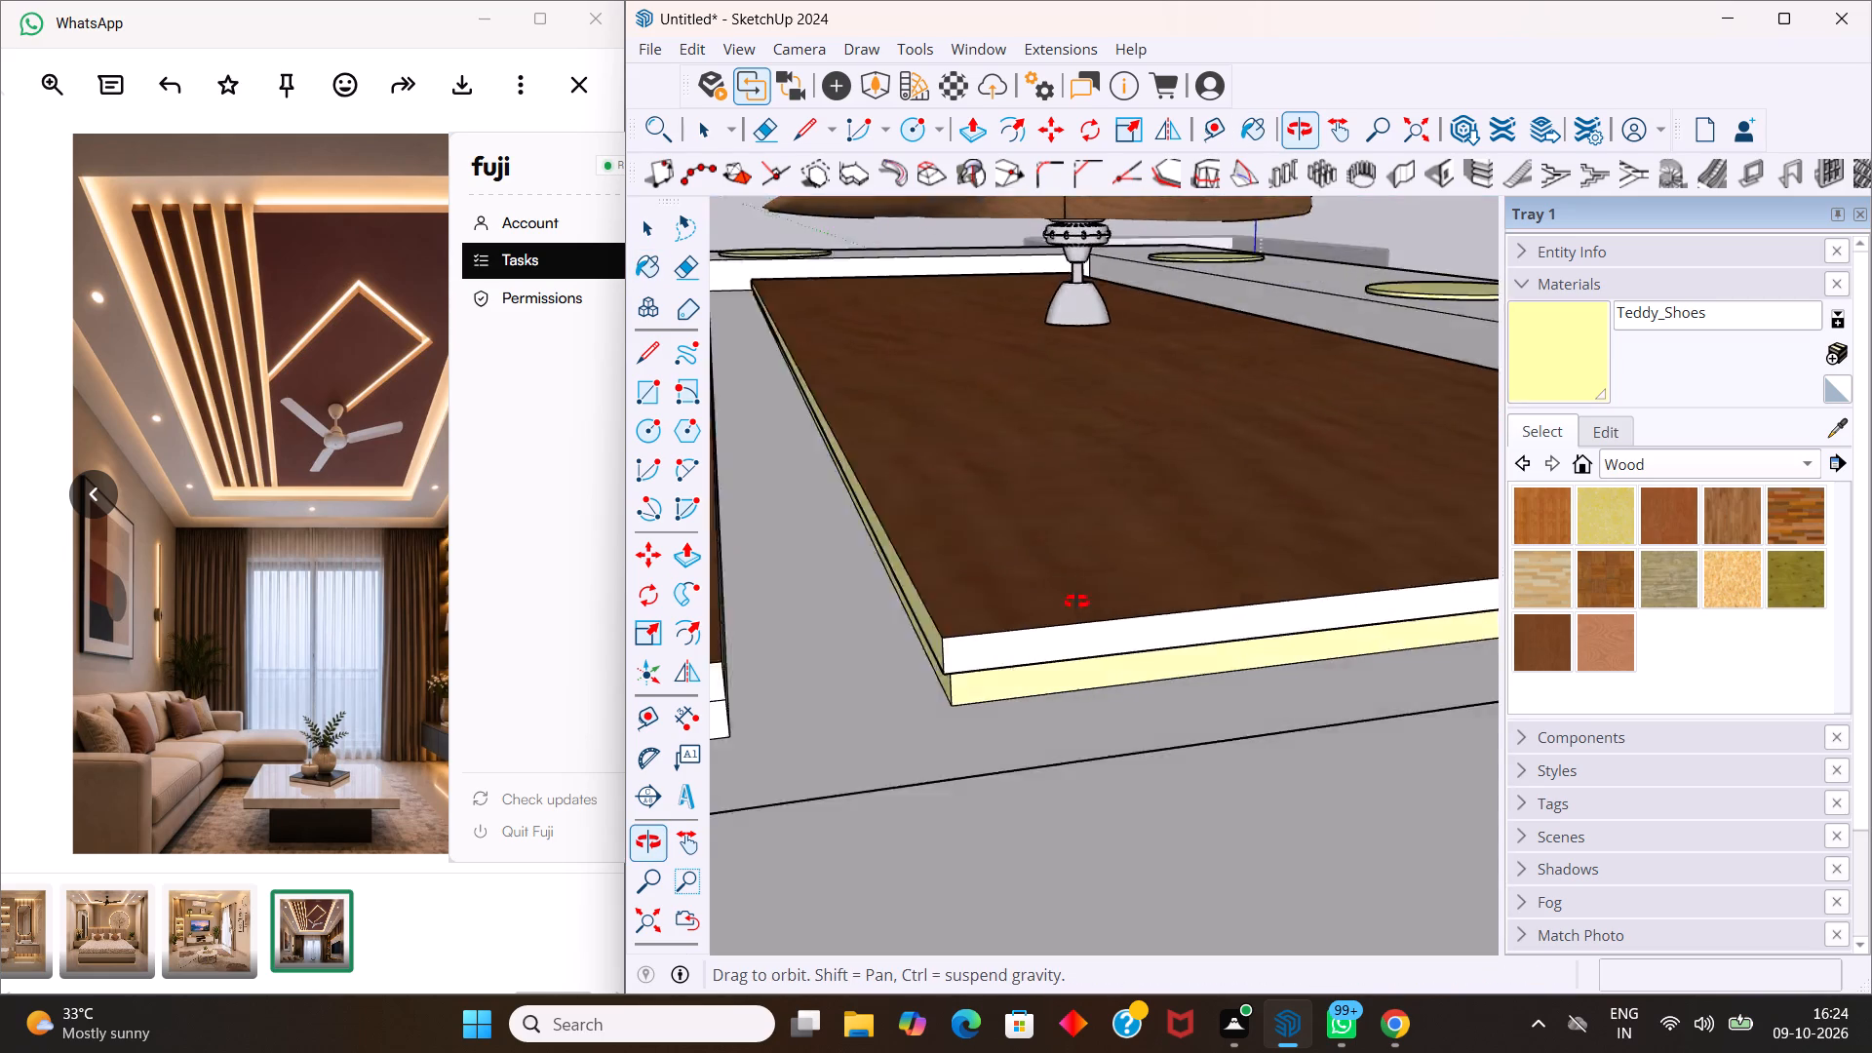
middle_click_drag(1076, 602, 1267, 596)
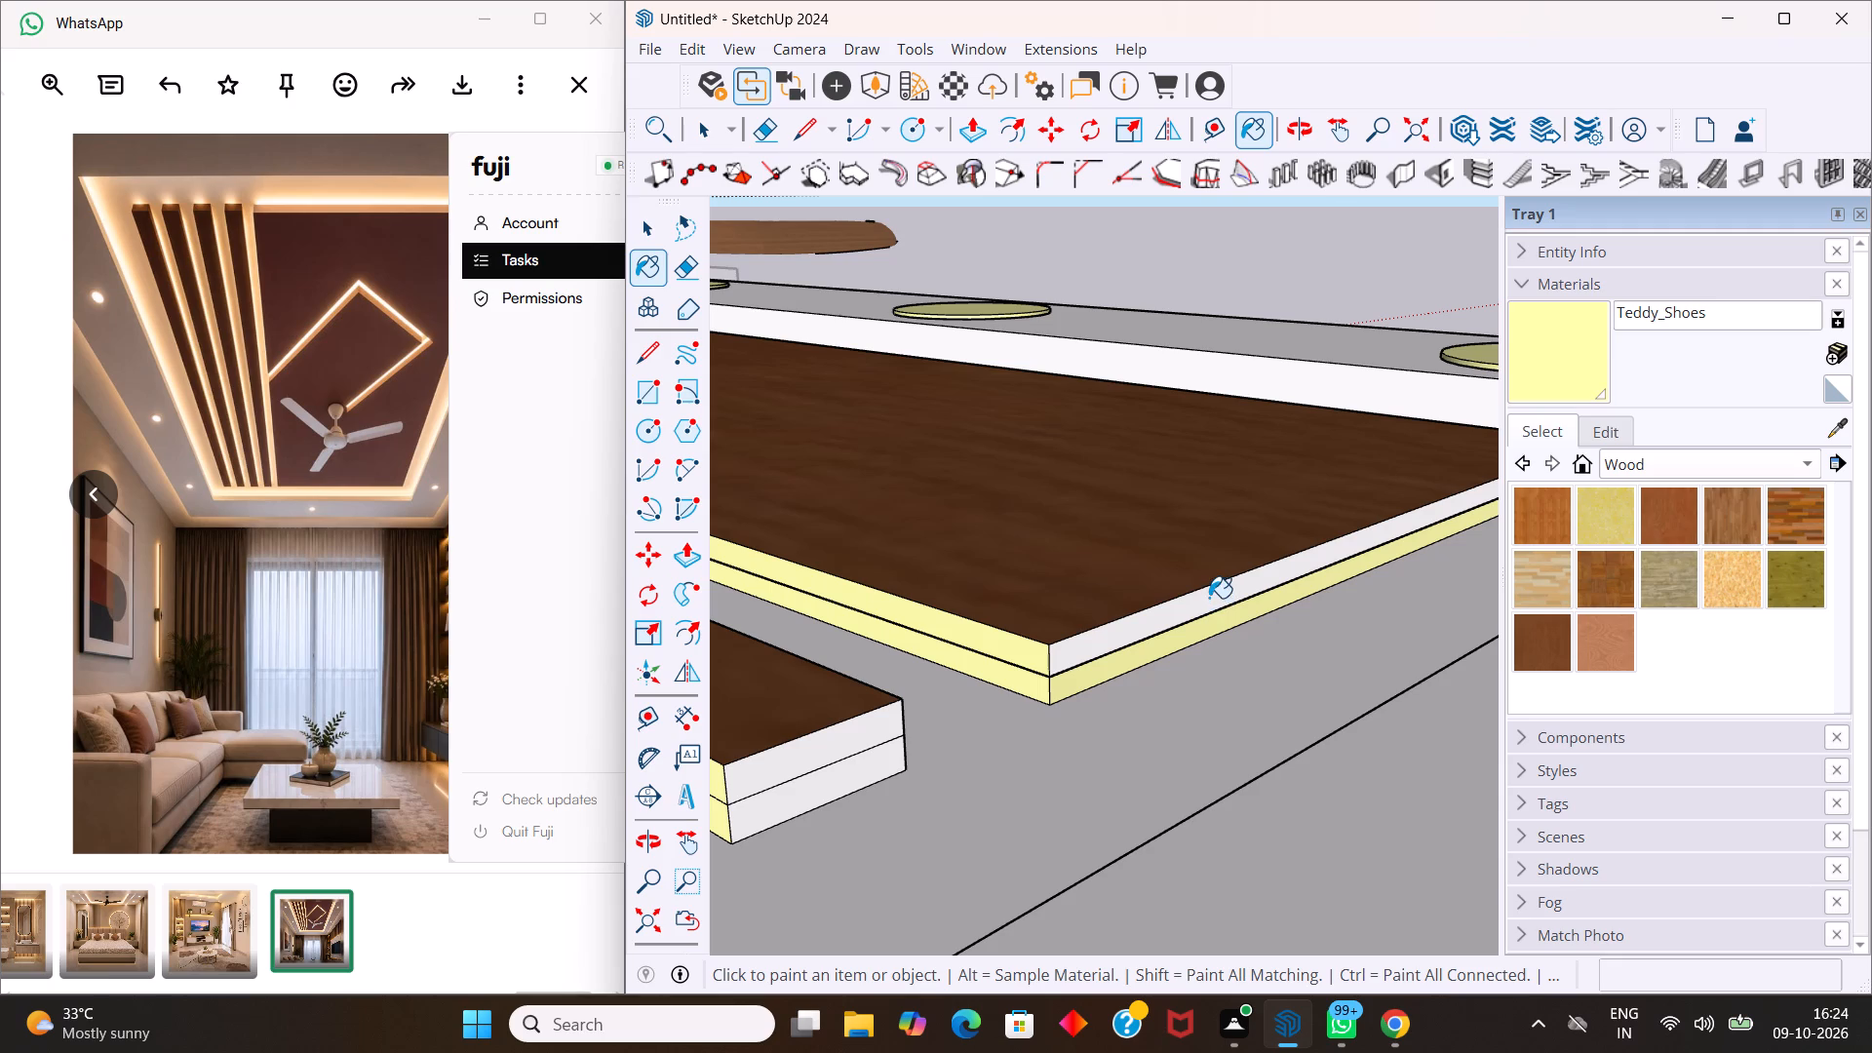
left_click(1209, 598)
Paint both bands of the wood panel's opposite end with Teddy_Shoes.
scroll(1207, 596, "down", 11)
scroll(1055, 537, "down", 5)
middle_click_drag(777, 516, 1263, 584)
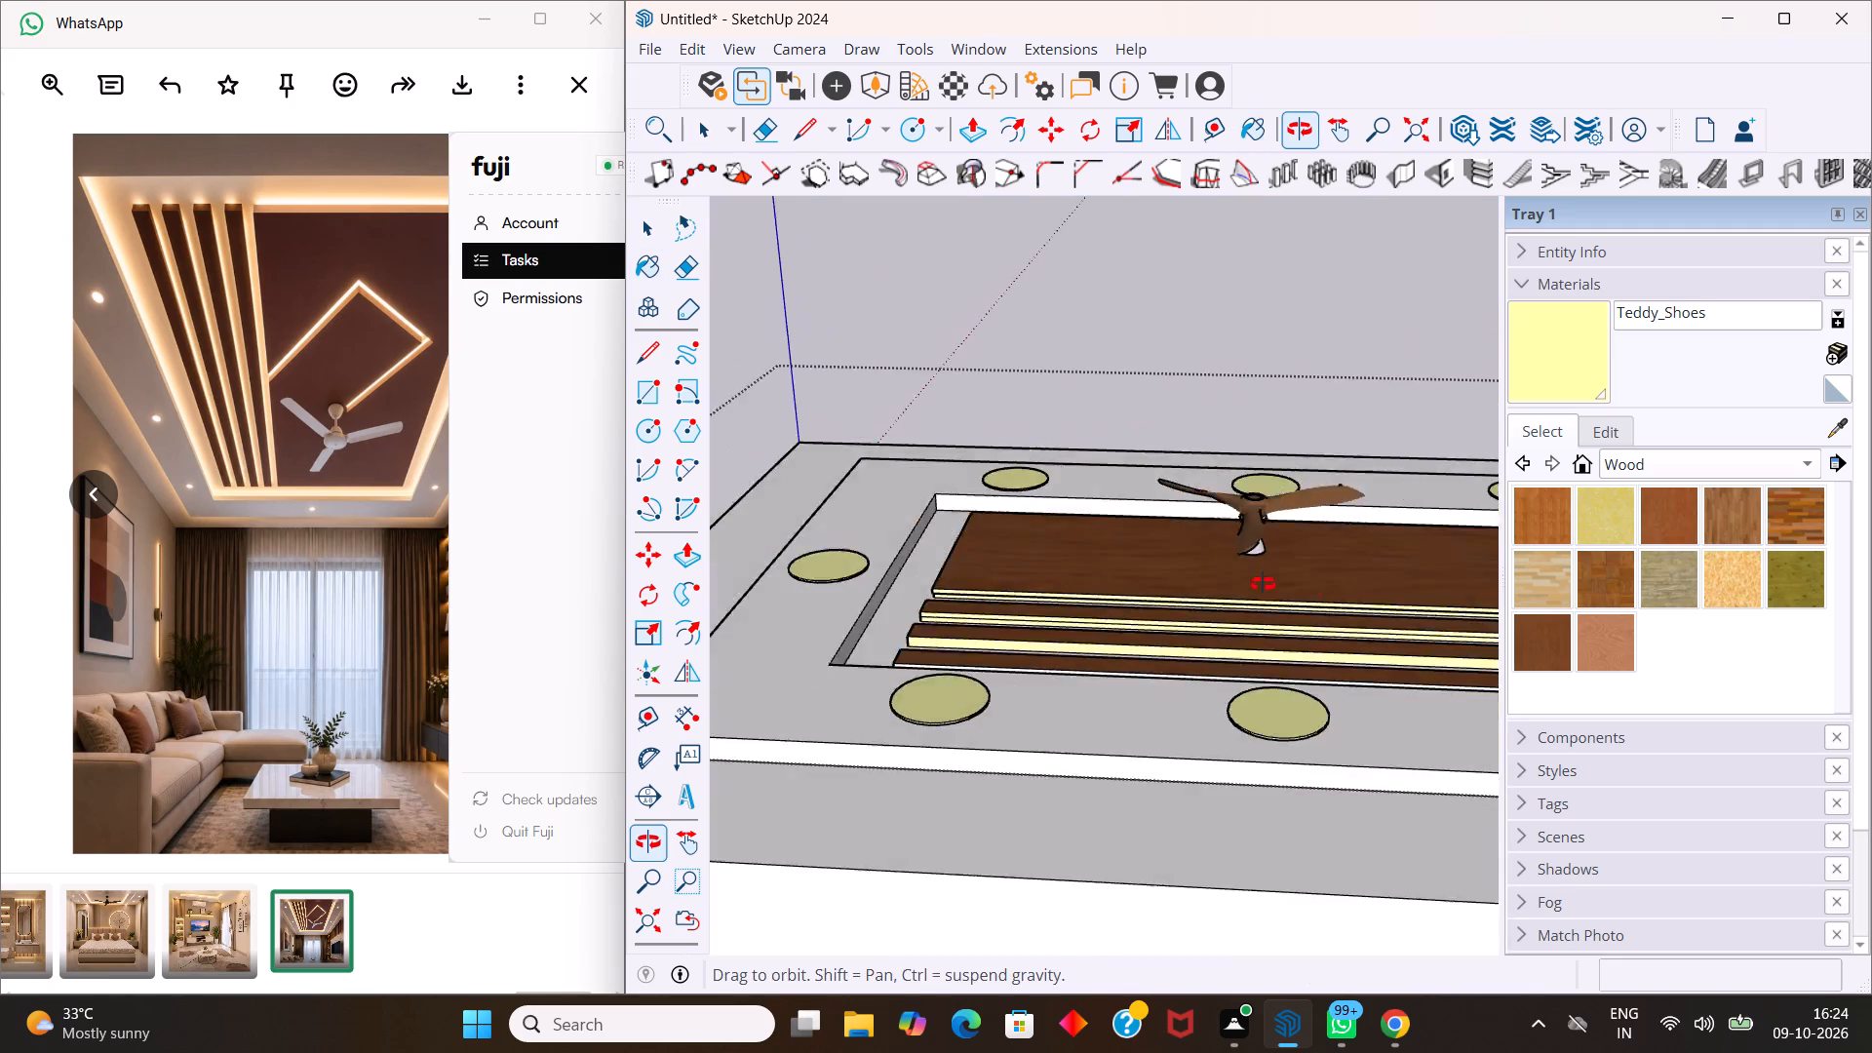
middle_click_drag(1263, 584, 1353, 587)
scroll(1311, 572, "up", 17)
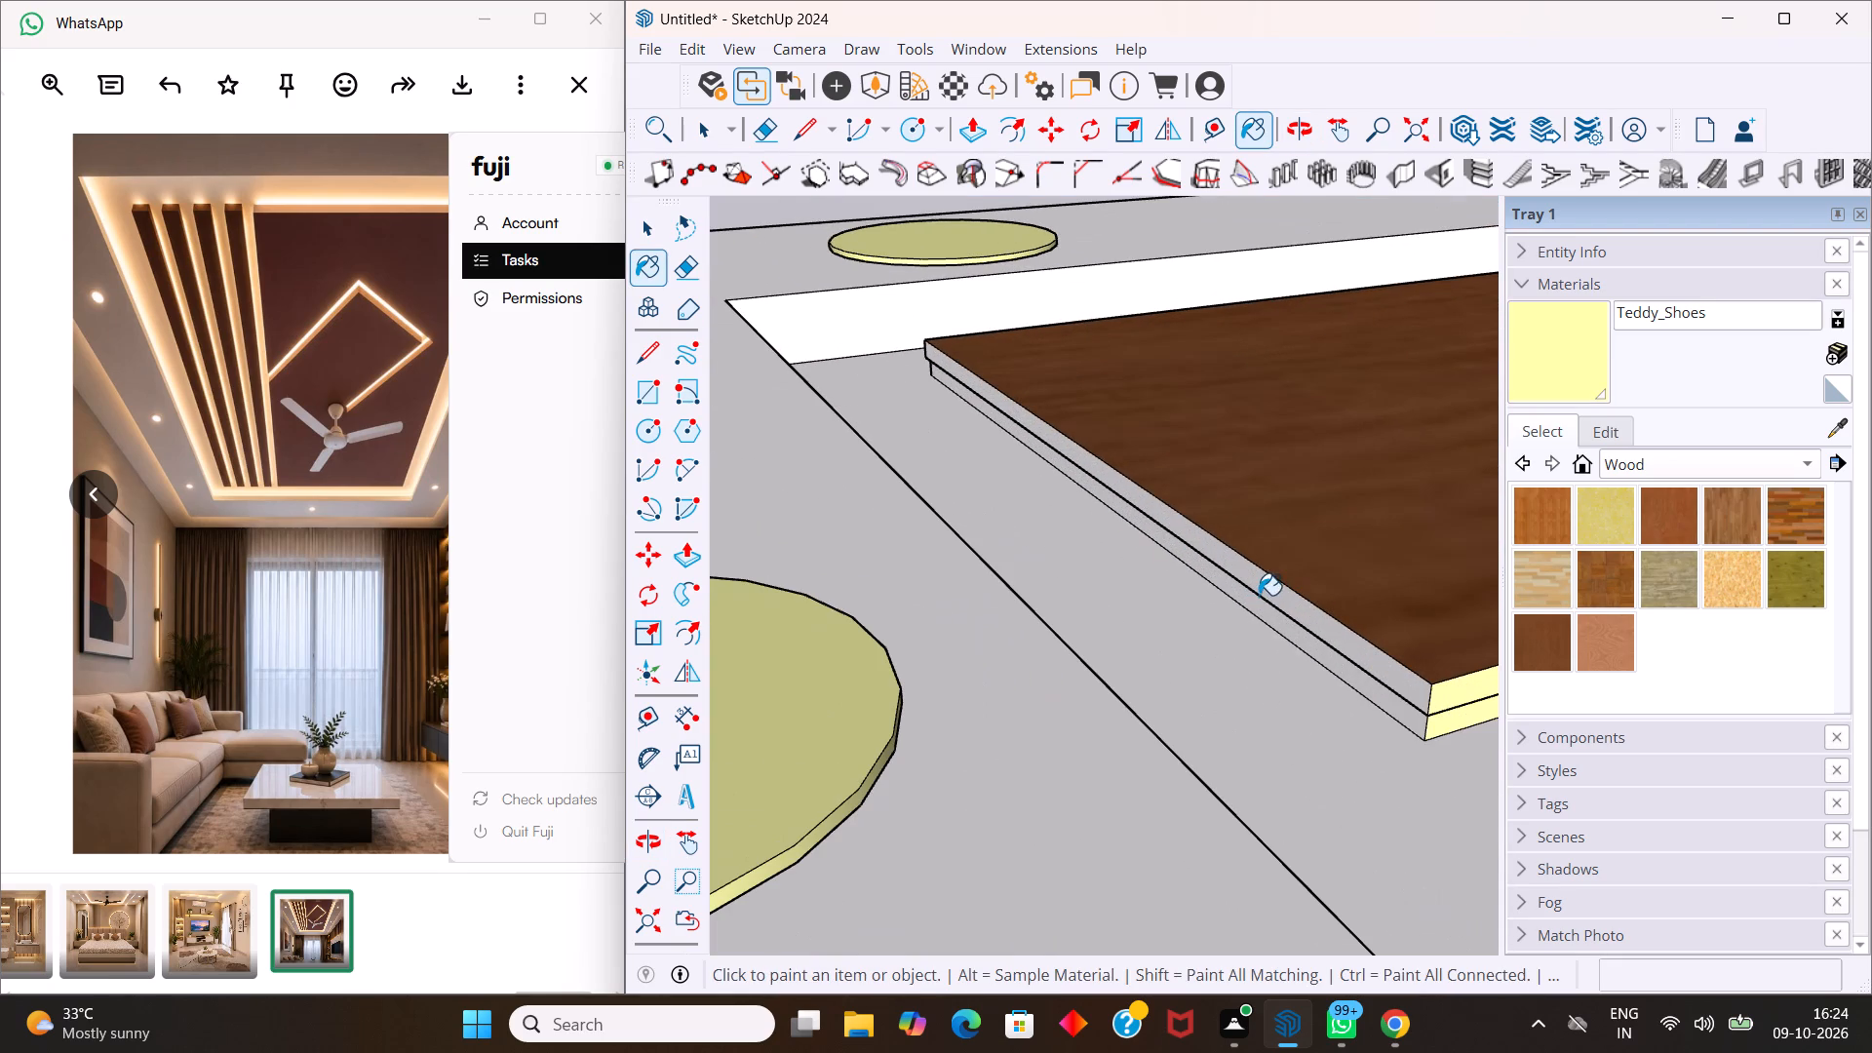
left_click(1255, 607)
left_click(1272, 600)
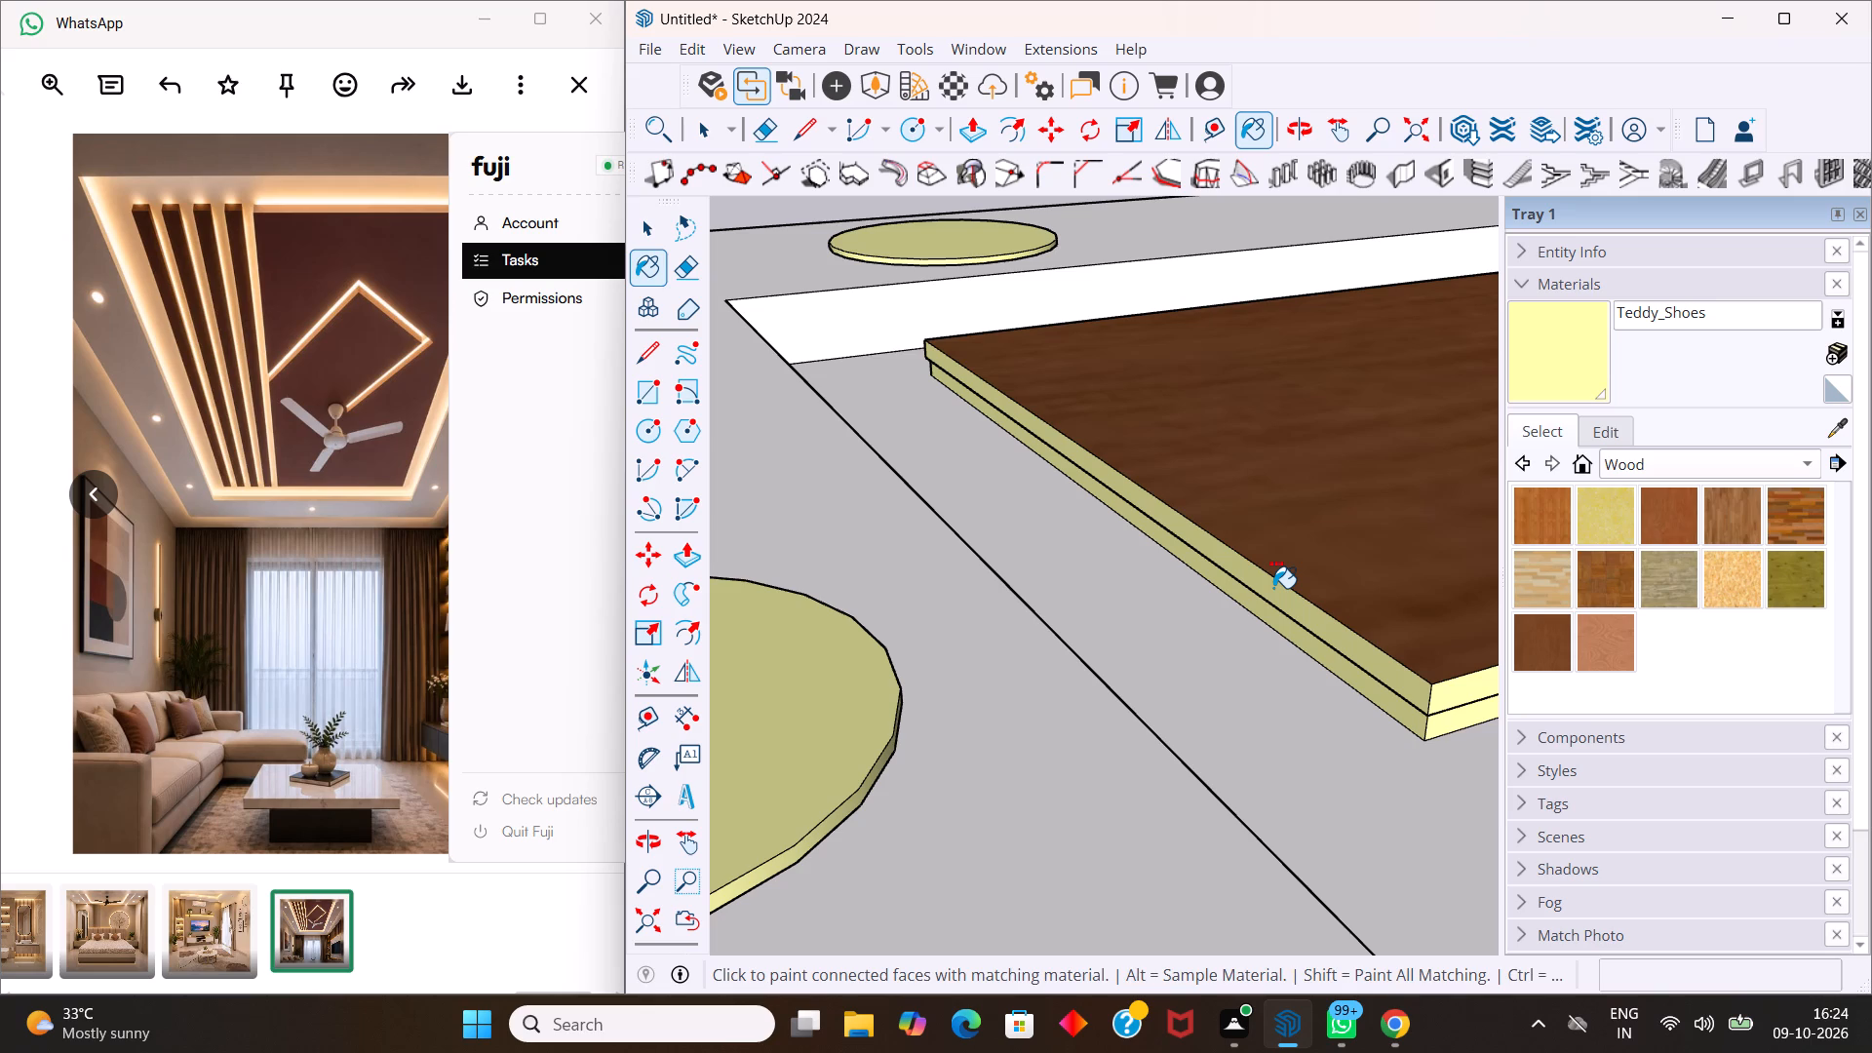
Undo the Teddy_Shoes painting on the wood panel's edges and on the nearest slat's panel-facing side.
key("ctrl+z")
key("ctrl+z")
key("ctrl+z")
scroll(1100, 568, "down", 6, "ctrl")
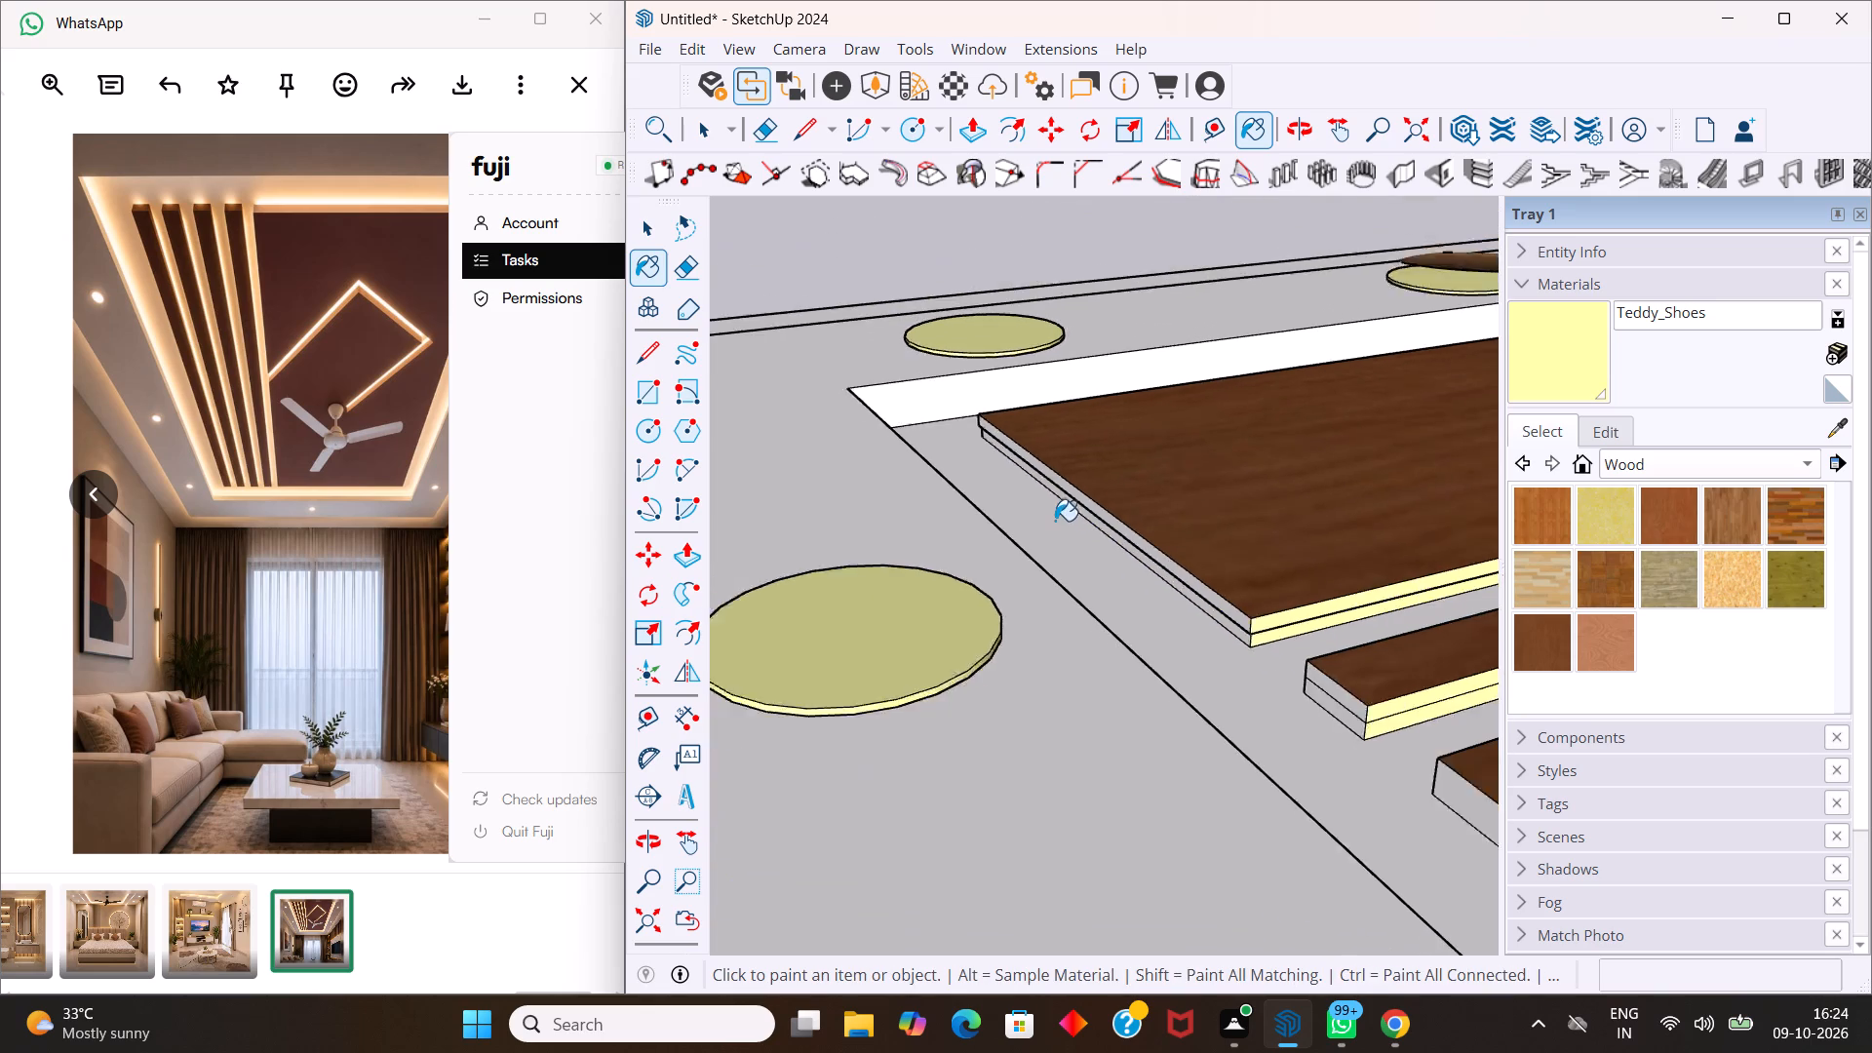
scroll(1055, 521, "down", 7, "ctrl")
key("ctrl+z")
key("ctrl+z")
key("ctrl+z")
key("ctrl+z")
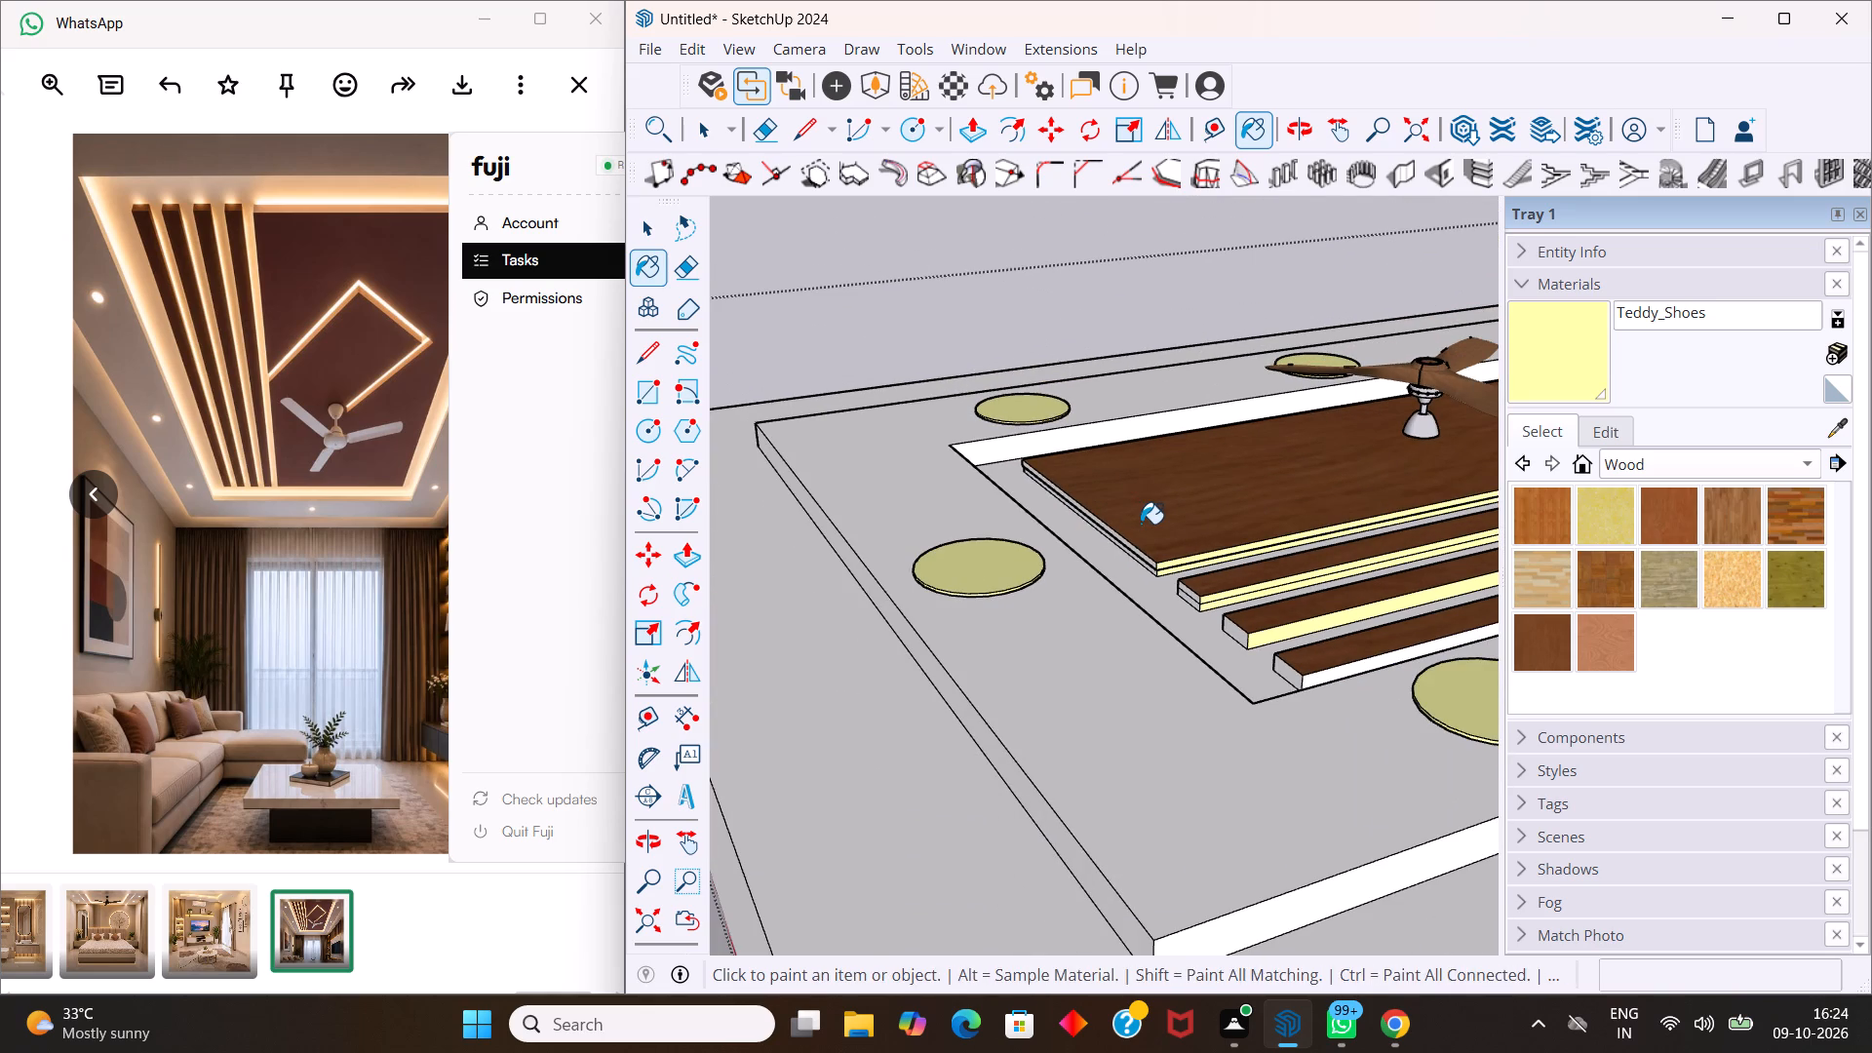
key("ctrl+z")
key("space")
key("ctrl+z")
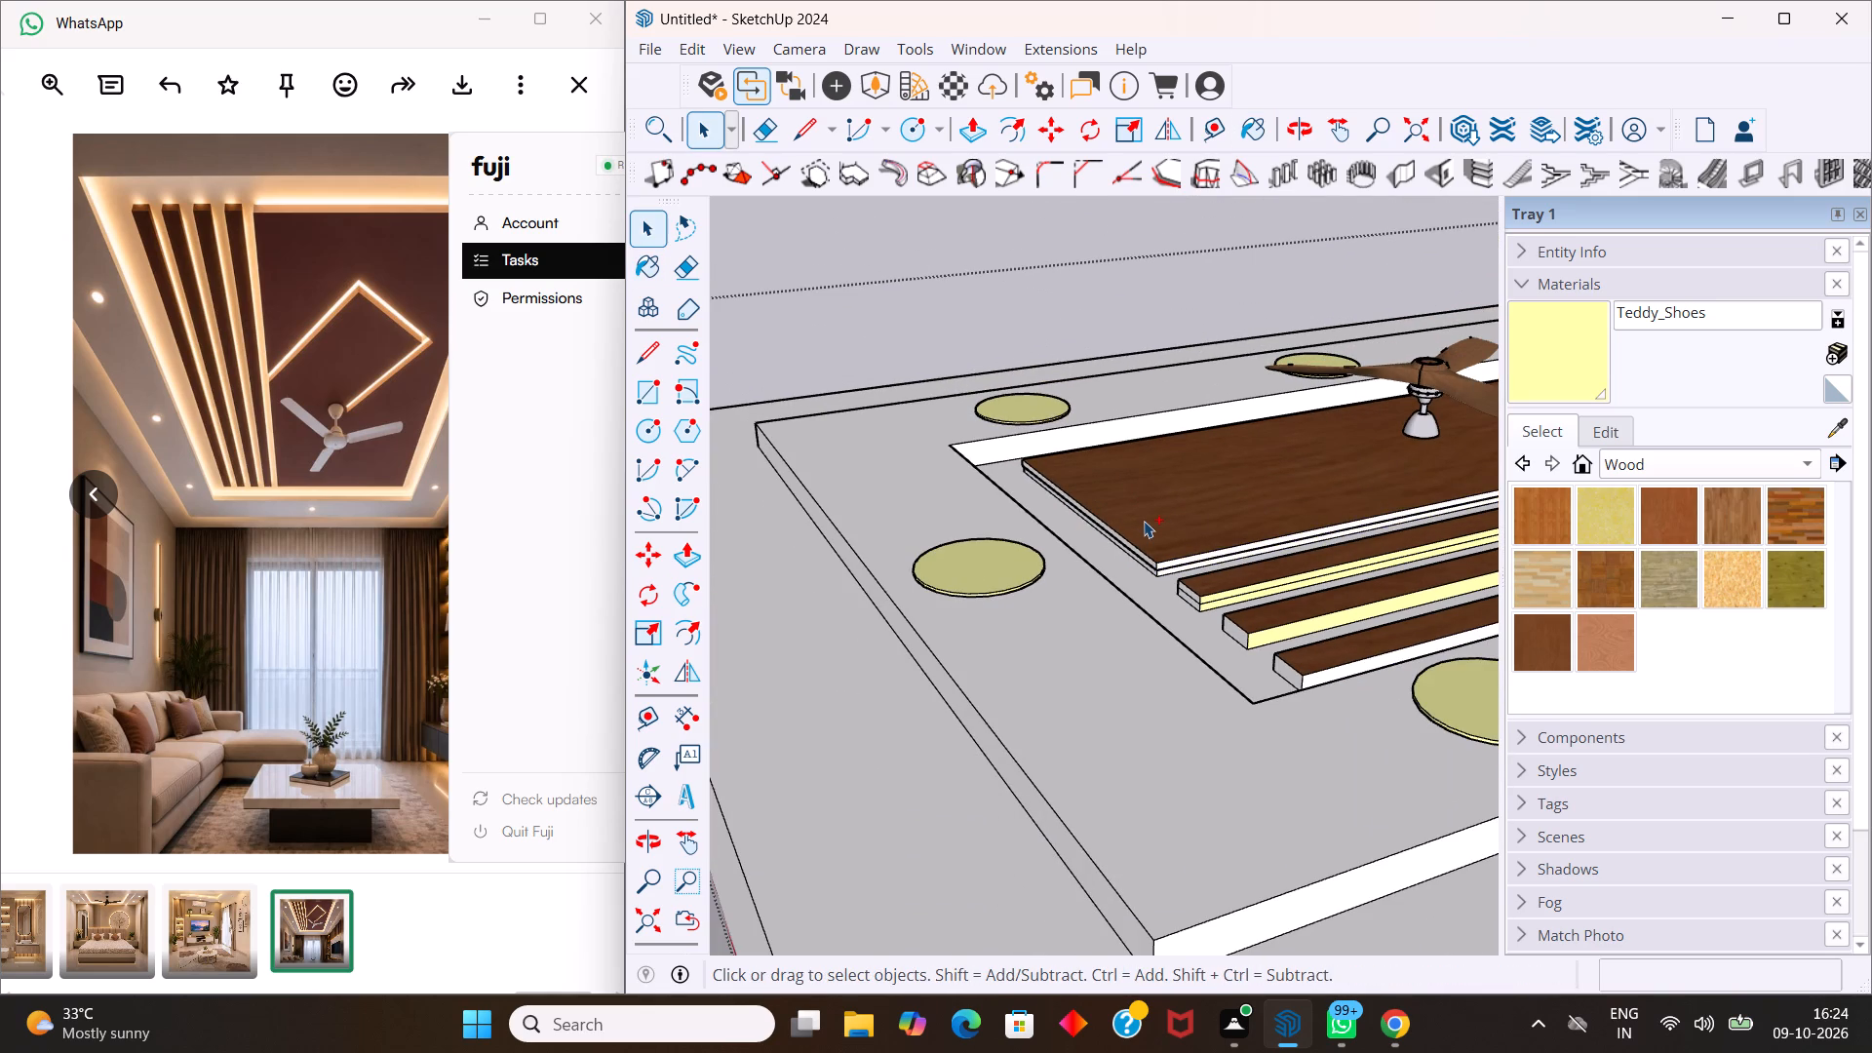
Push/Pull the end face of the wood panel's lower layer about 1/8" so it sits flush with the upper layer.
scroll(1211, 565, "up", 11)
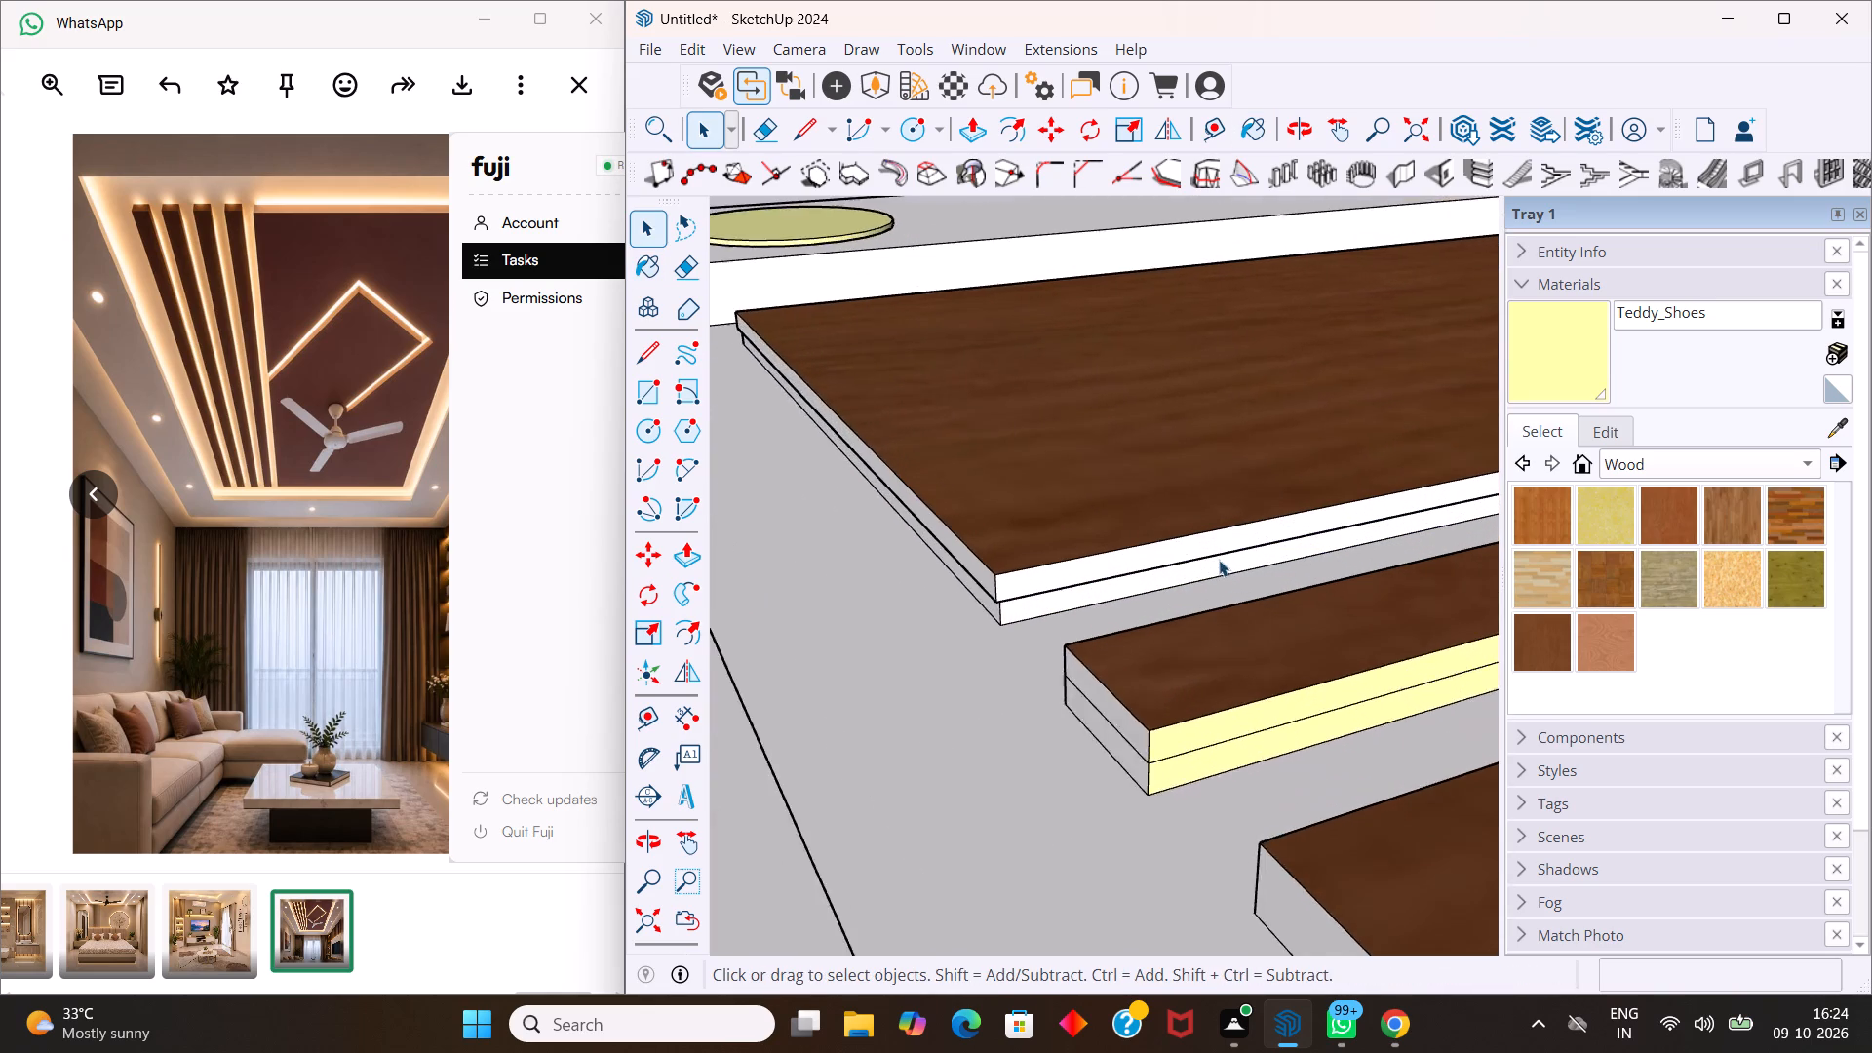
scroll(1219, 560, "up", 5)
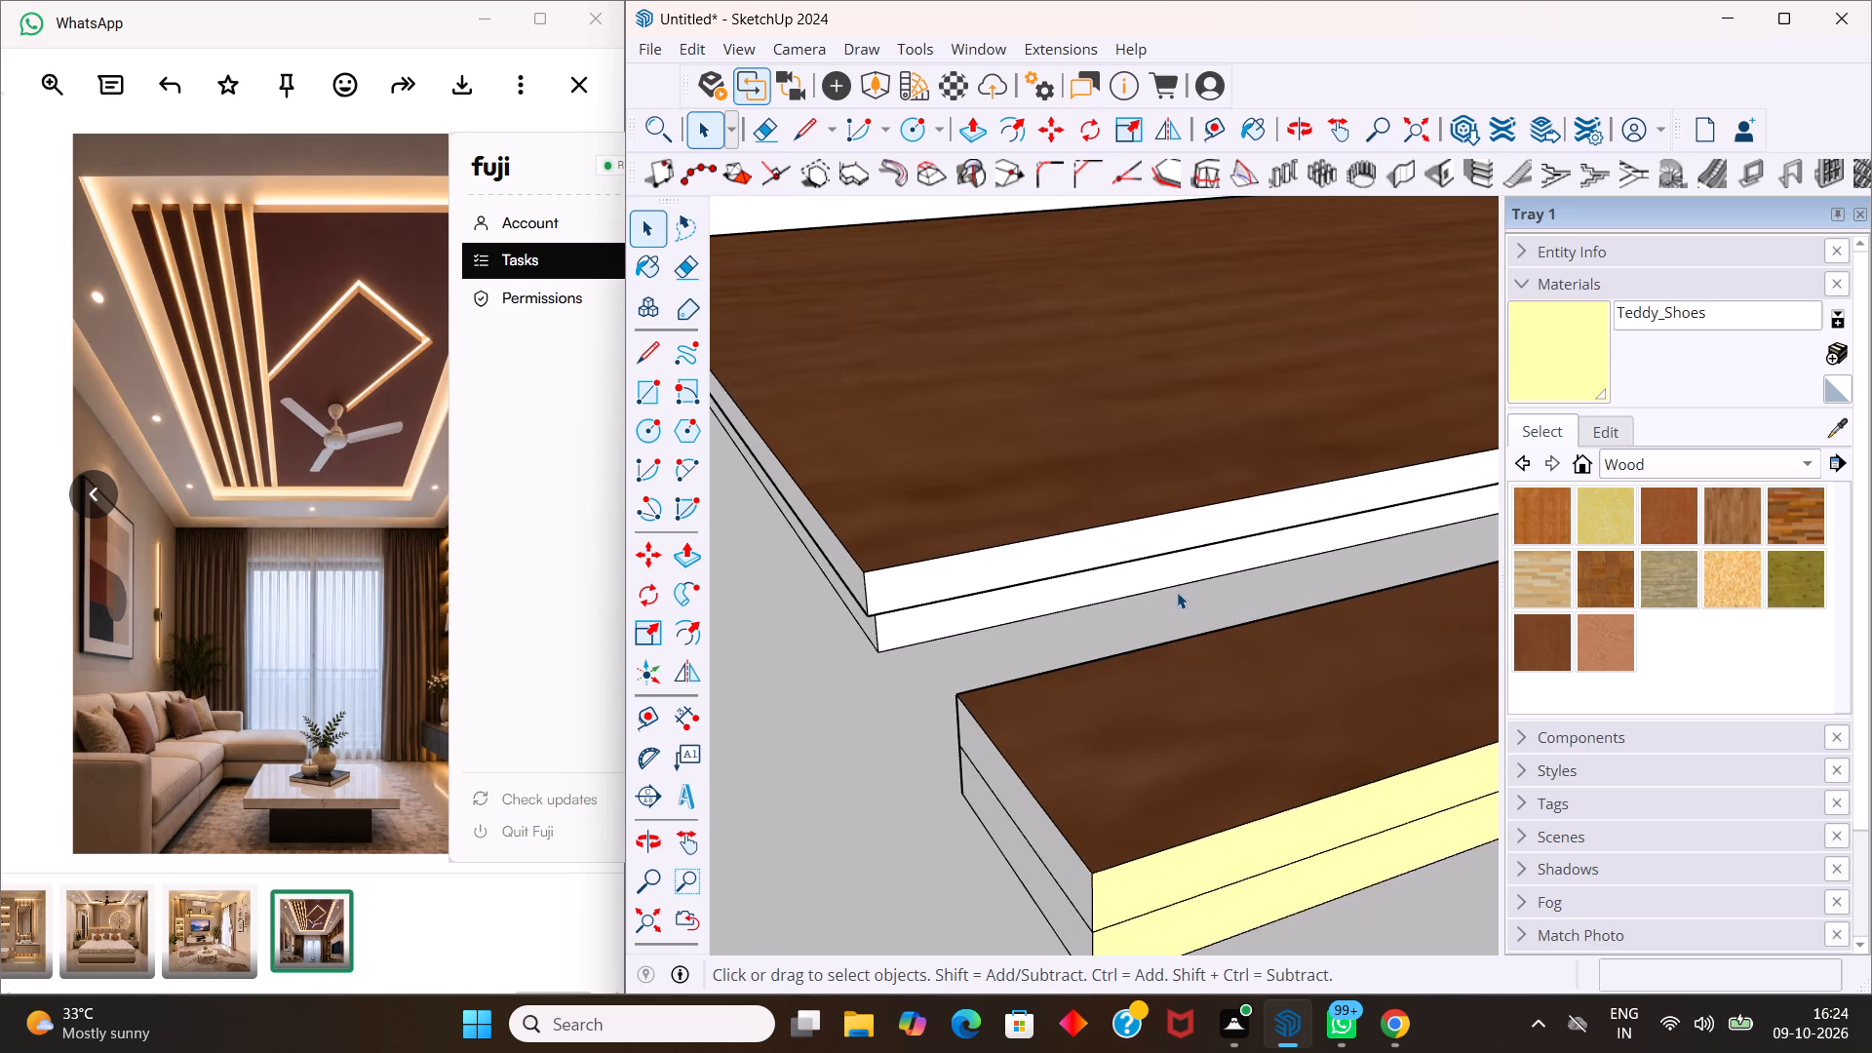
key("p")
left_click_drag(866, 623, 857, 616)
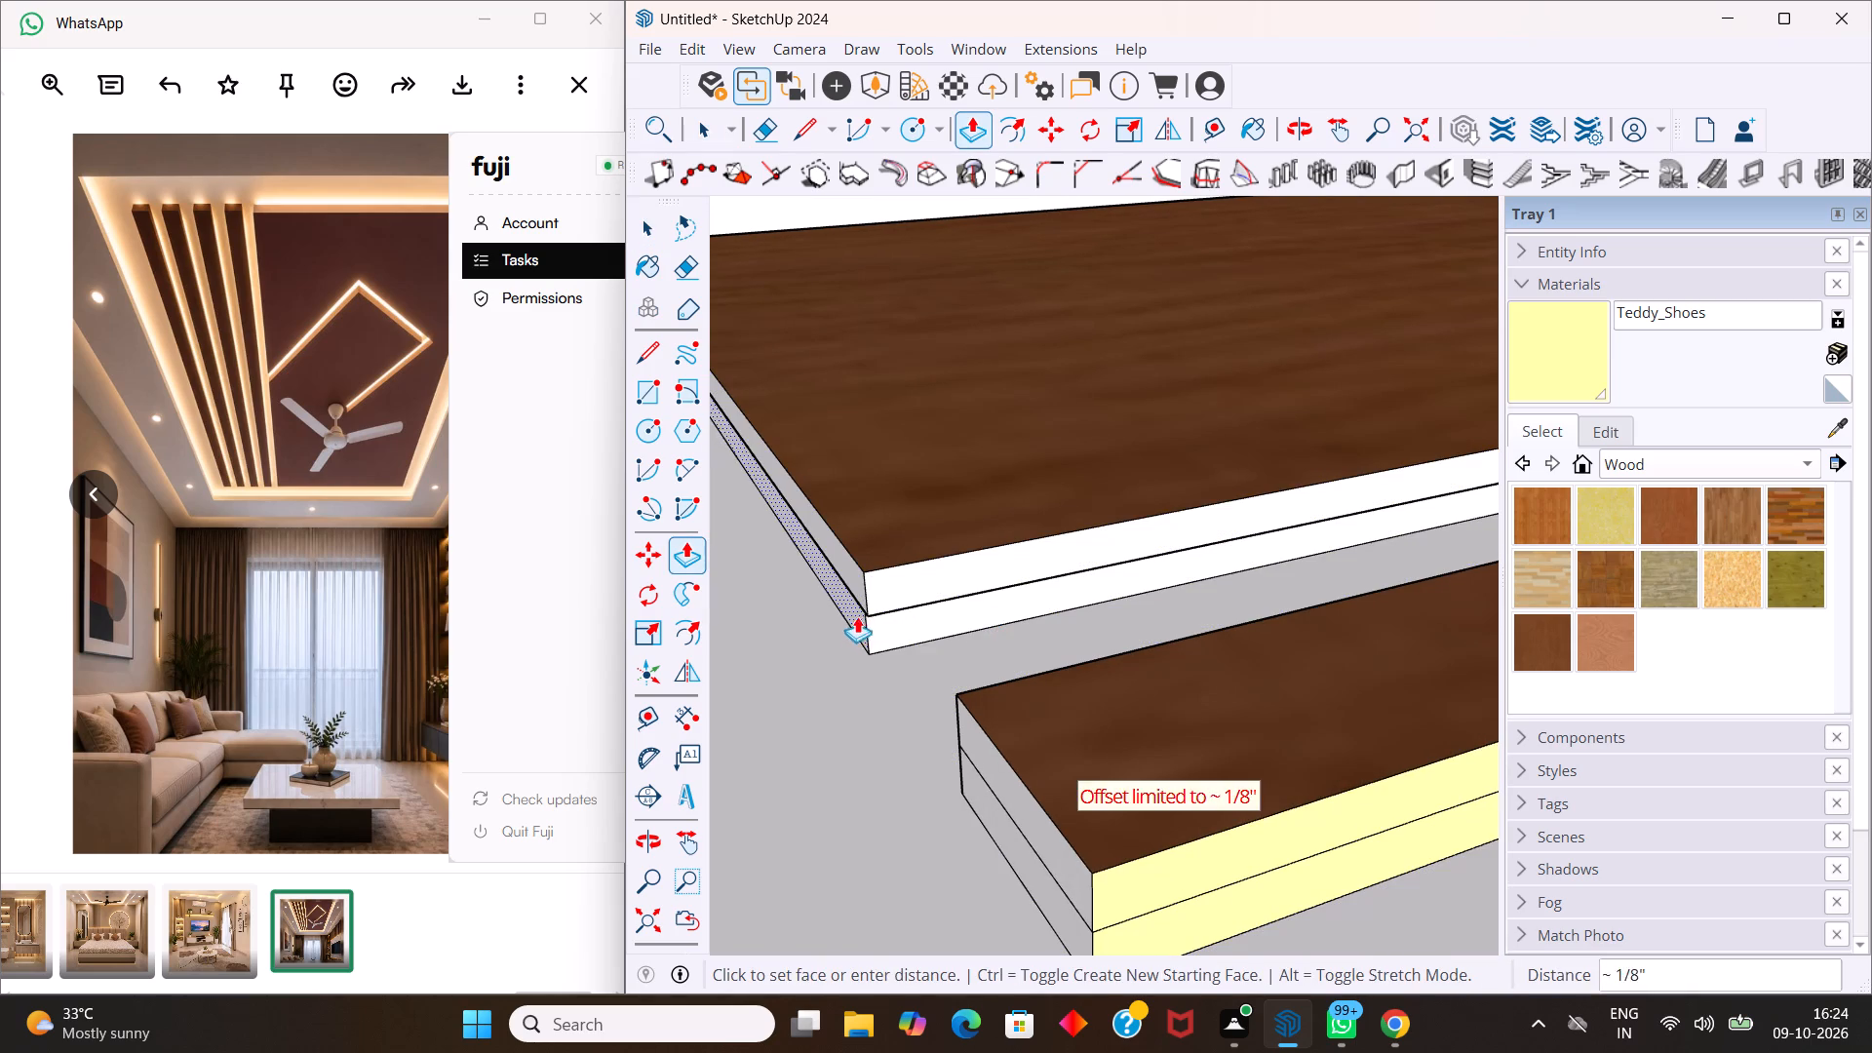
left_click_drag(857, 616, 865, 606)
Erase the edges that split the end face and long side of the slat nearest the panel into two bands.
middle_click_drag(1028, 606, 941, 593)
scroll(903, 576, "up", 3)
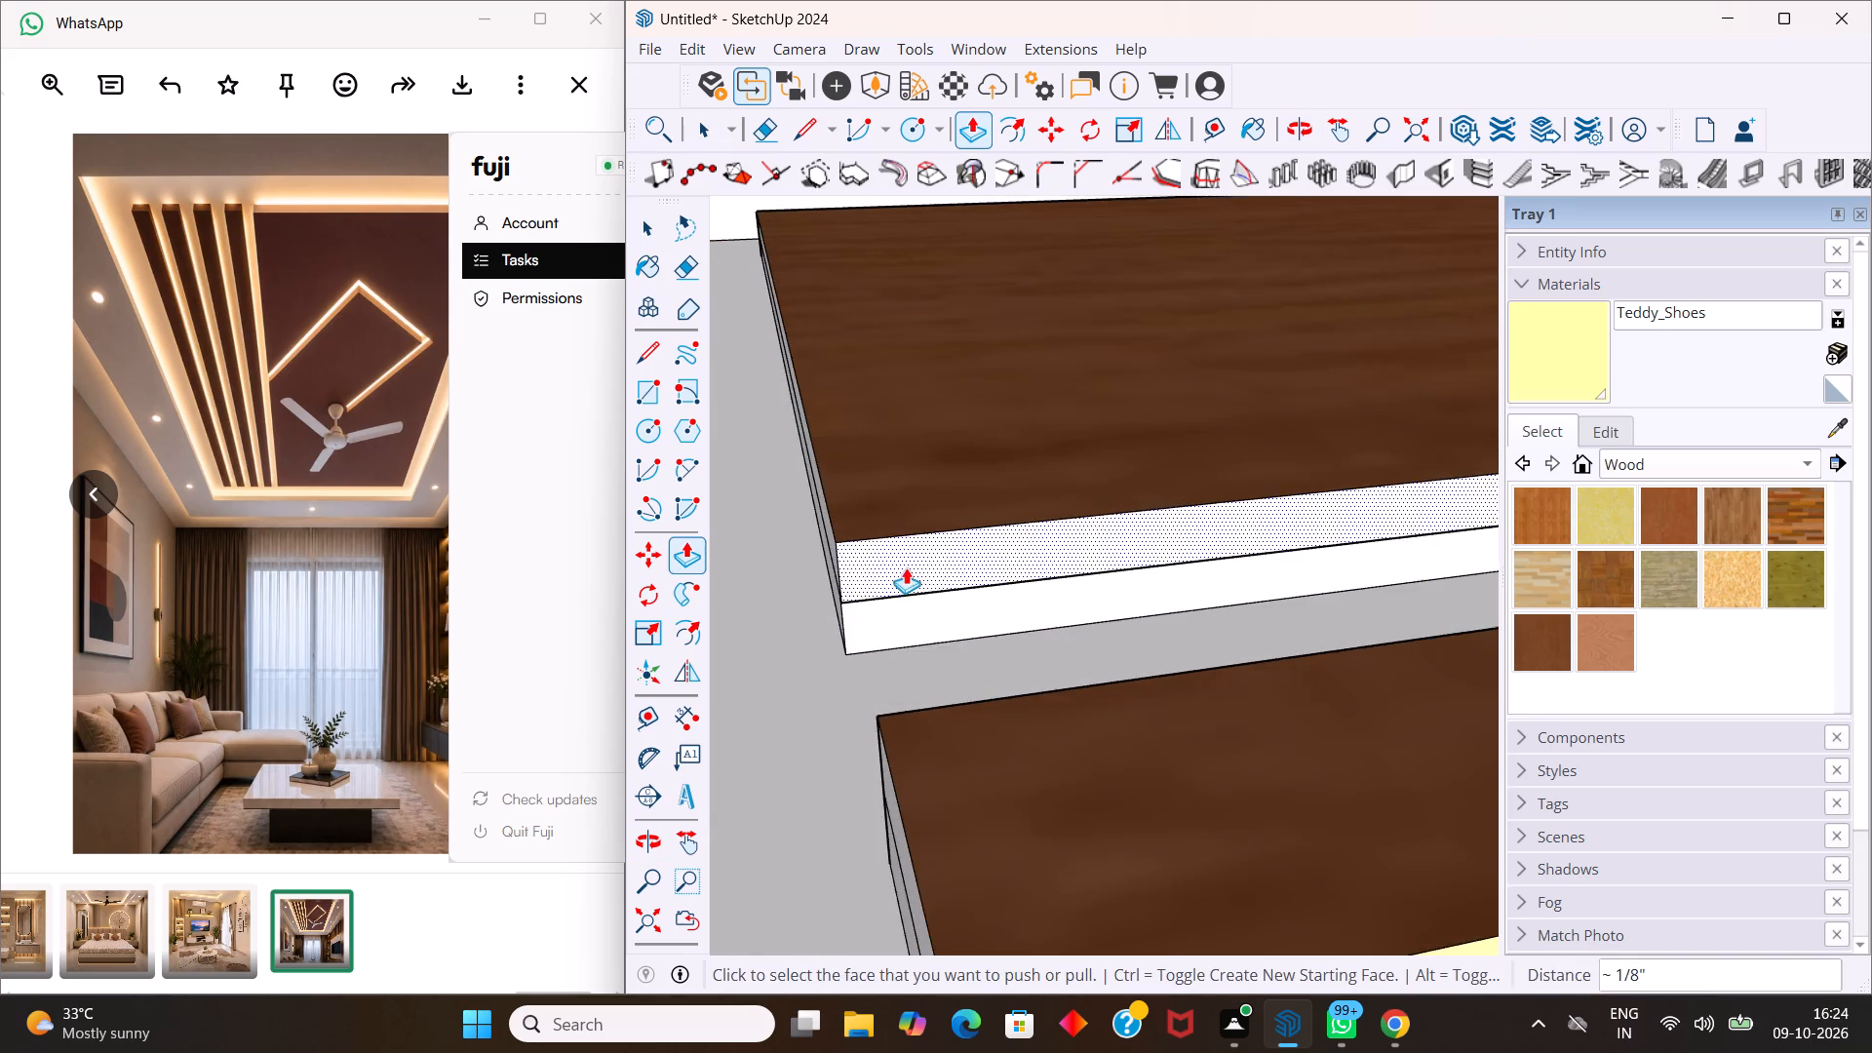
scroll(907, 568, "down", 16)
scroll(948, 532, "down", 6)
middle_click_drag(1222, 578, 914, 562)
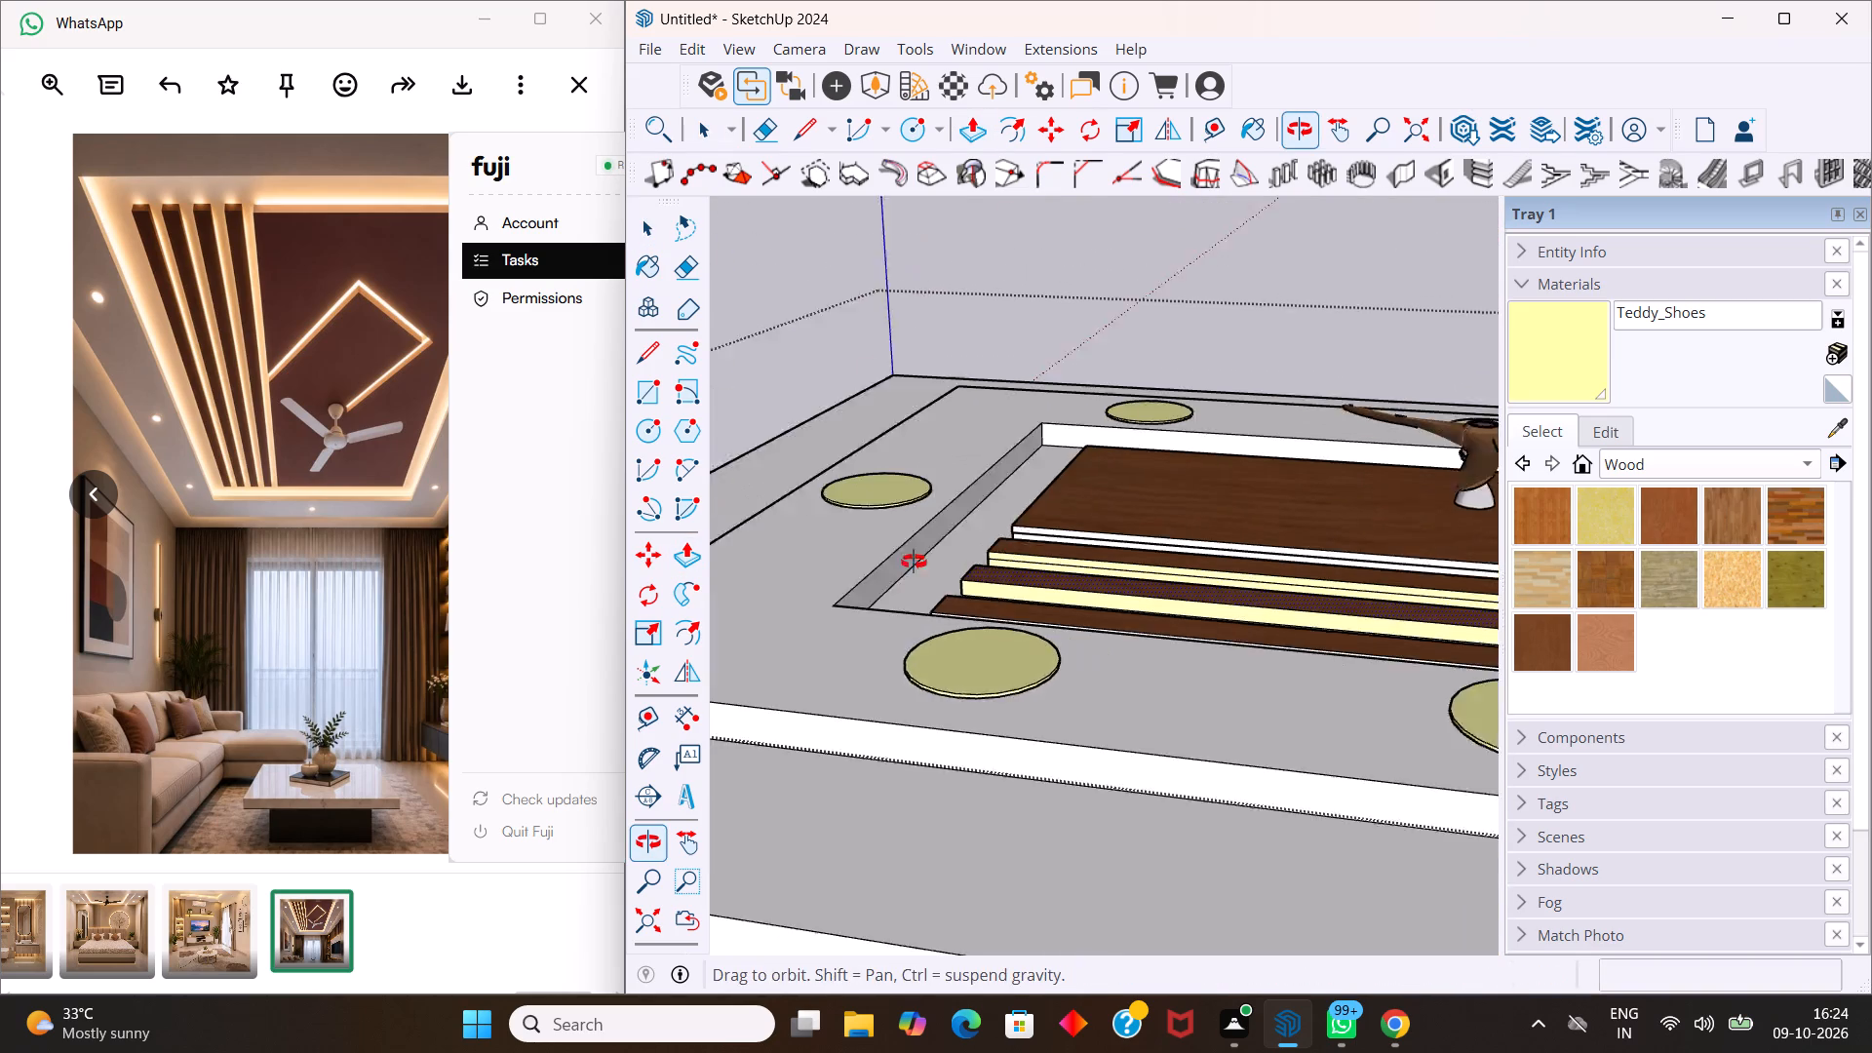
middle_click_drag(914, 562, 894, 562)
scroll(894, 530, "down", 11)
scroll(1158, 544, "down", 5)
scroll(1311, 563, "up", 7)
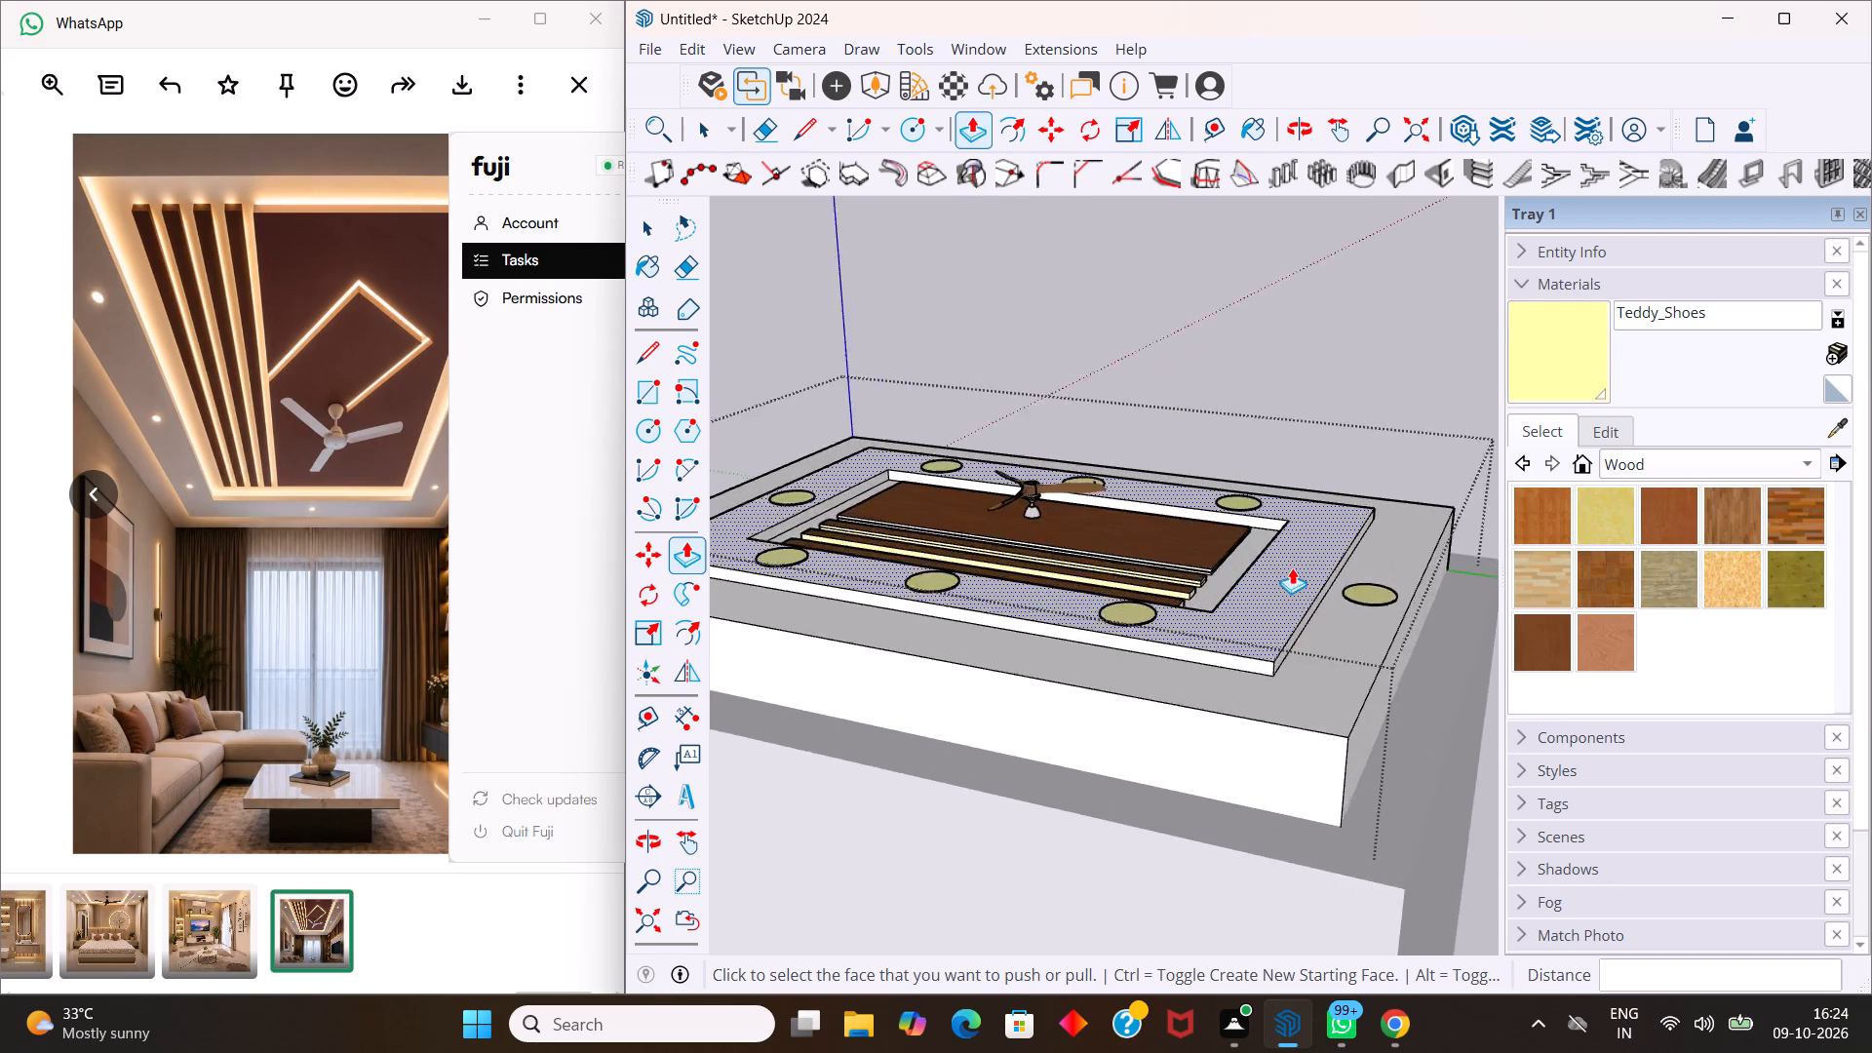
scroll(1292, 567, "up", 8)
middle_click_drag(1226, 592, 1069, 616)
scroll(1203, 572, "up", 10)
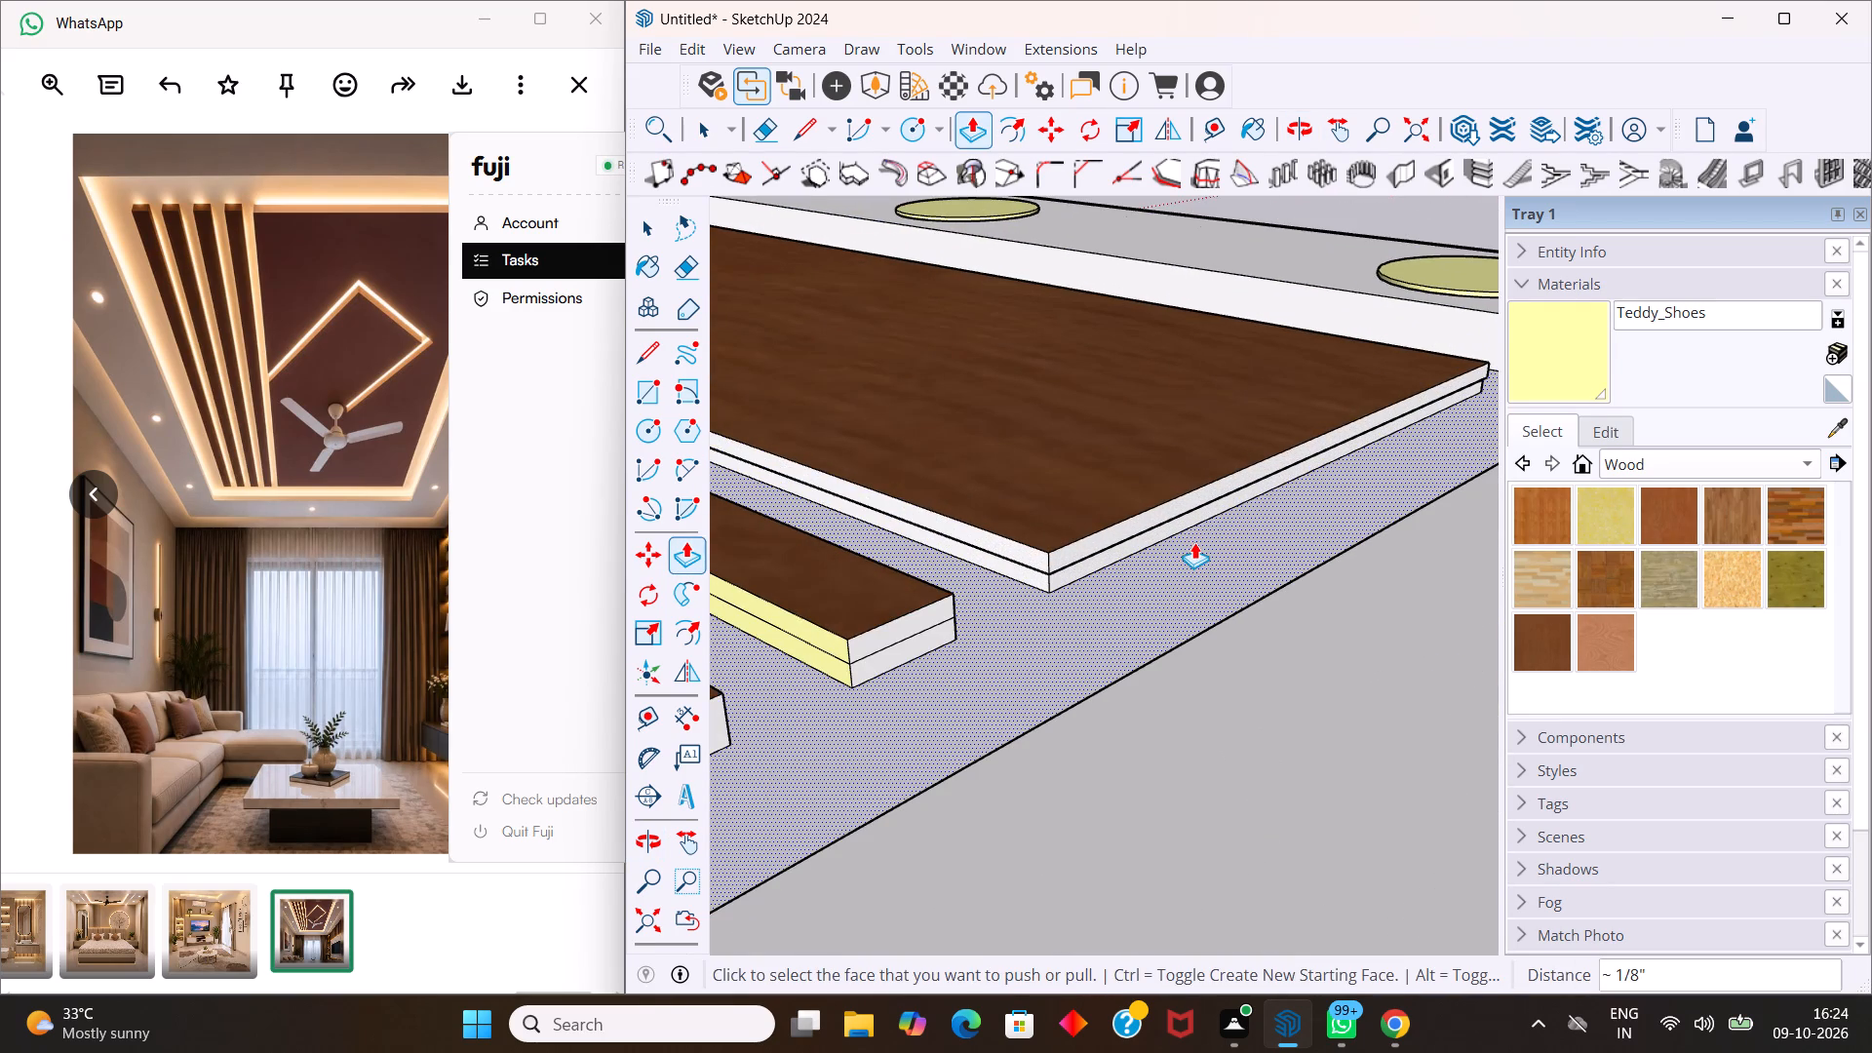
key("space")
key("e")
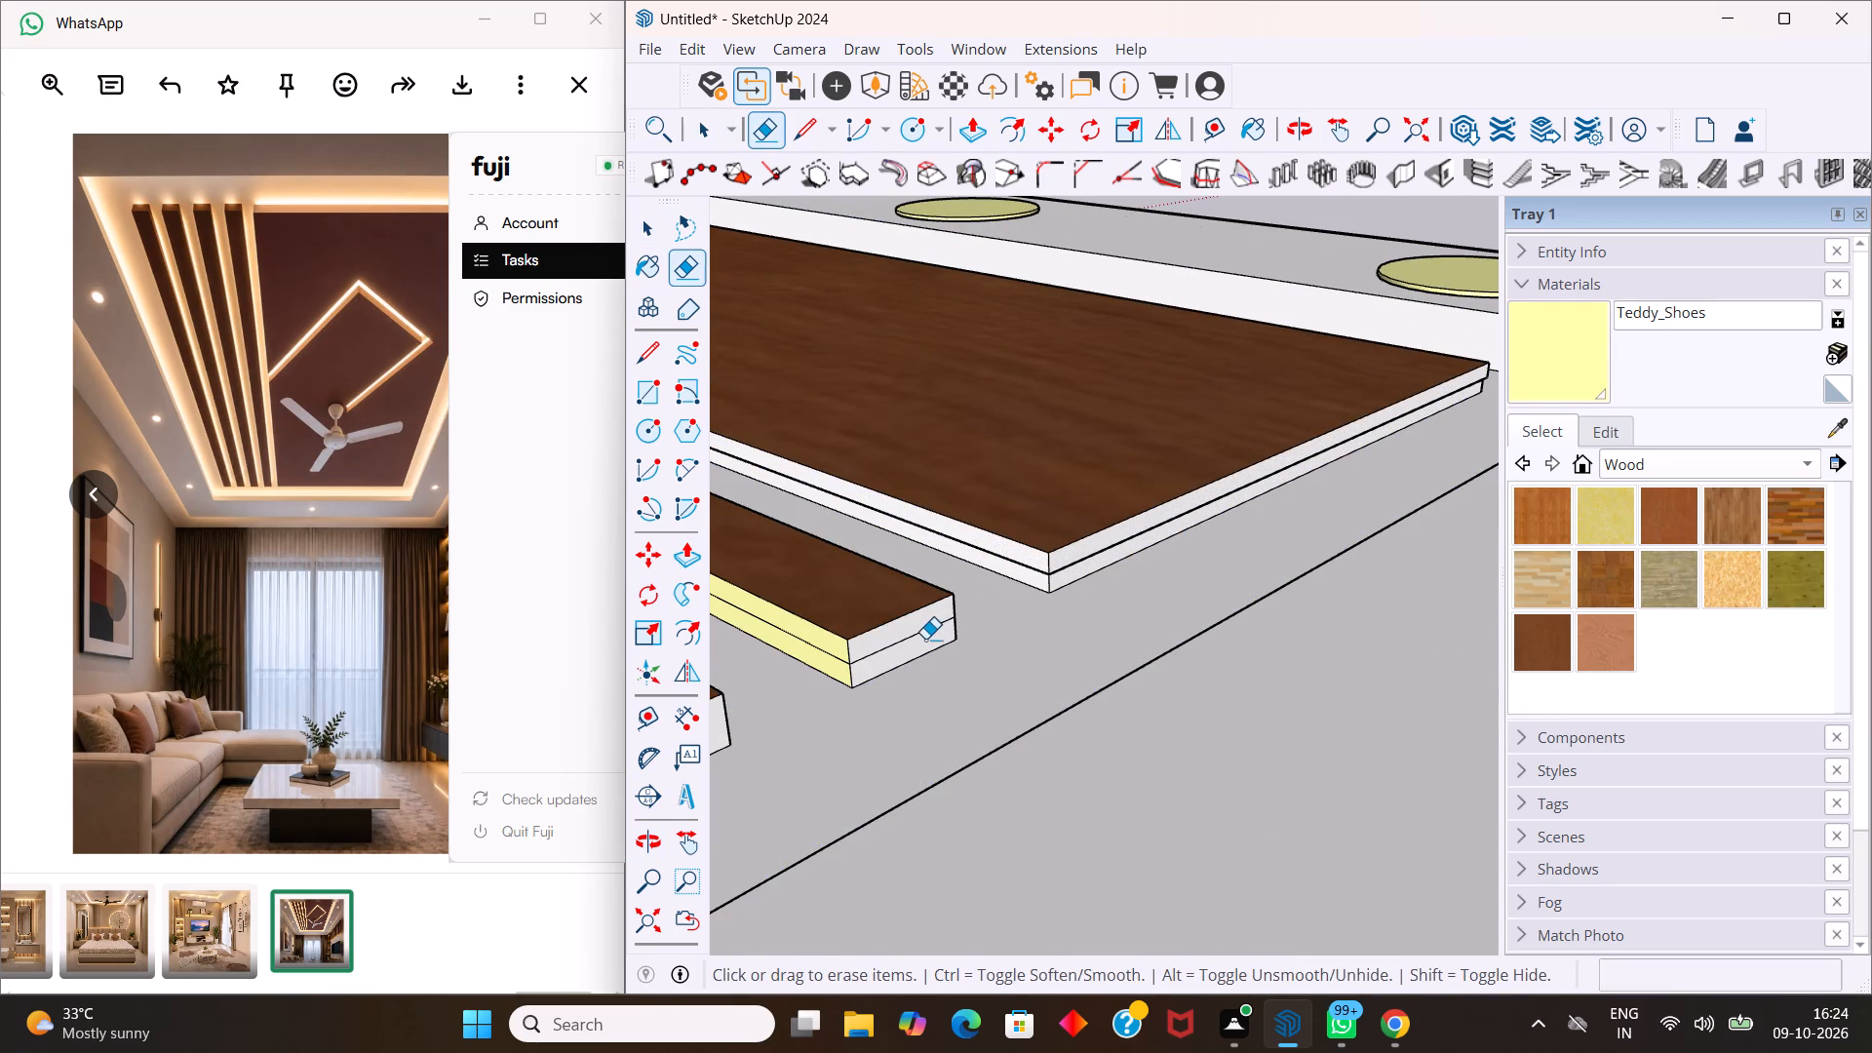
left_click(920, 636)
left_click(838, 656)
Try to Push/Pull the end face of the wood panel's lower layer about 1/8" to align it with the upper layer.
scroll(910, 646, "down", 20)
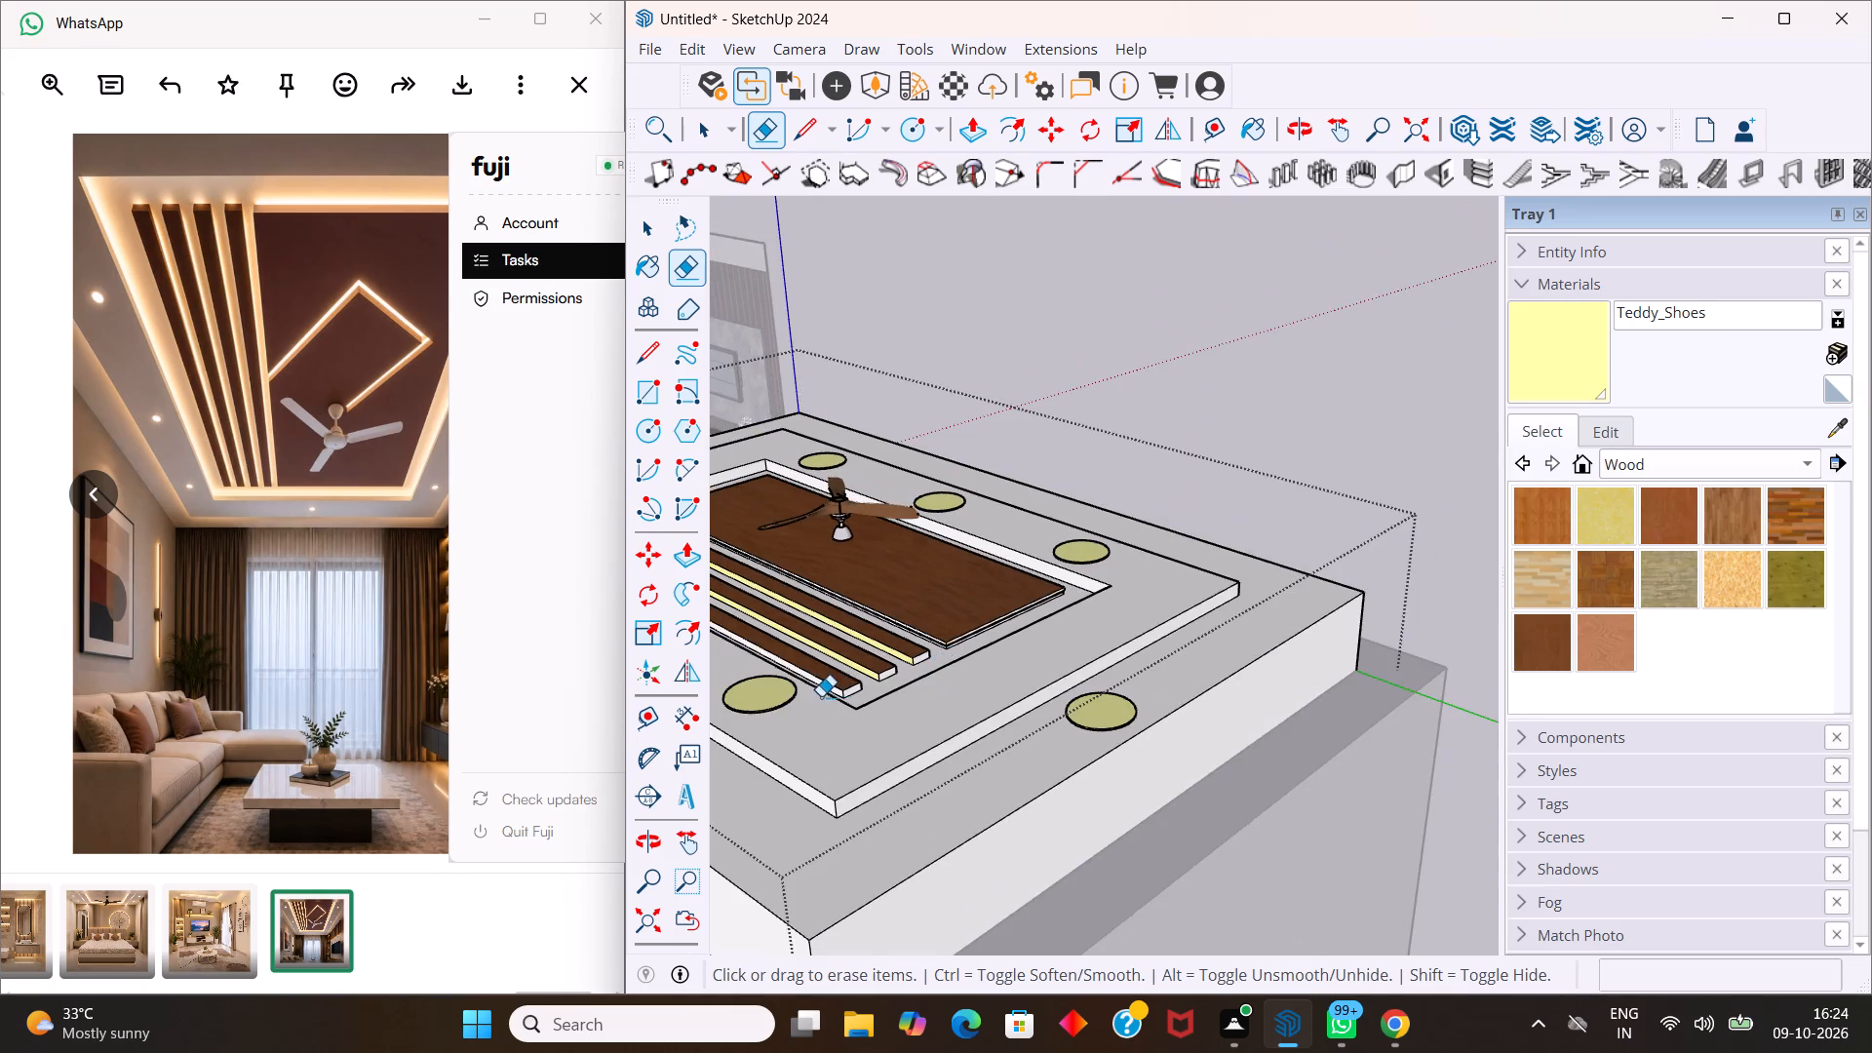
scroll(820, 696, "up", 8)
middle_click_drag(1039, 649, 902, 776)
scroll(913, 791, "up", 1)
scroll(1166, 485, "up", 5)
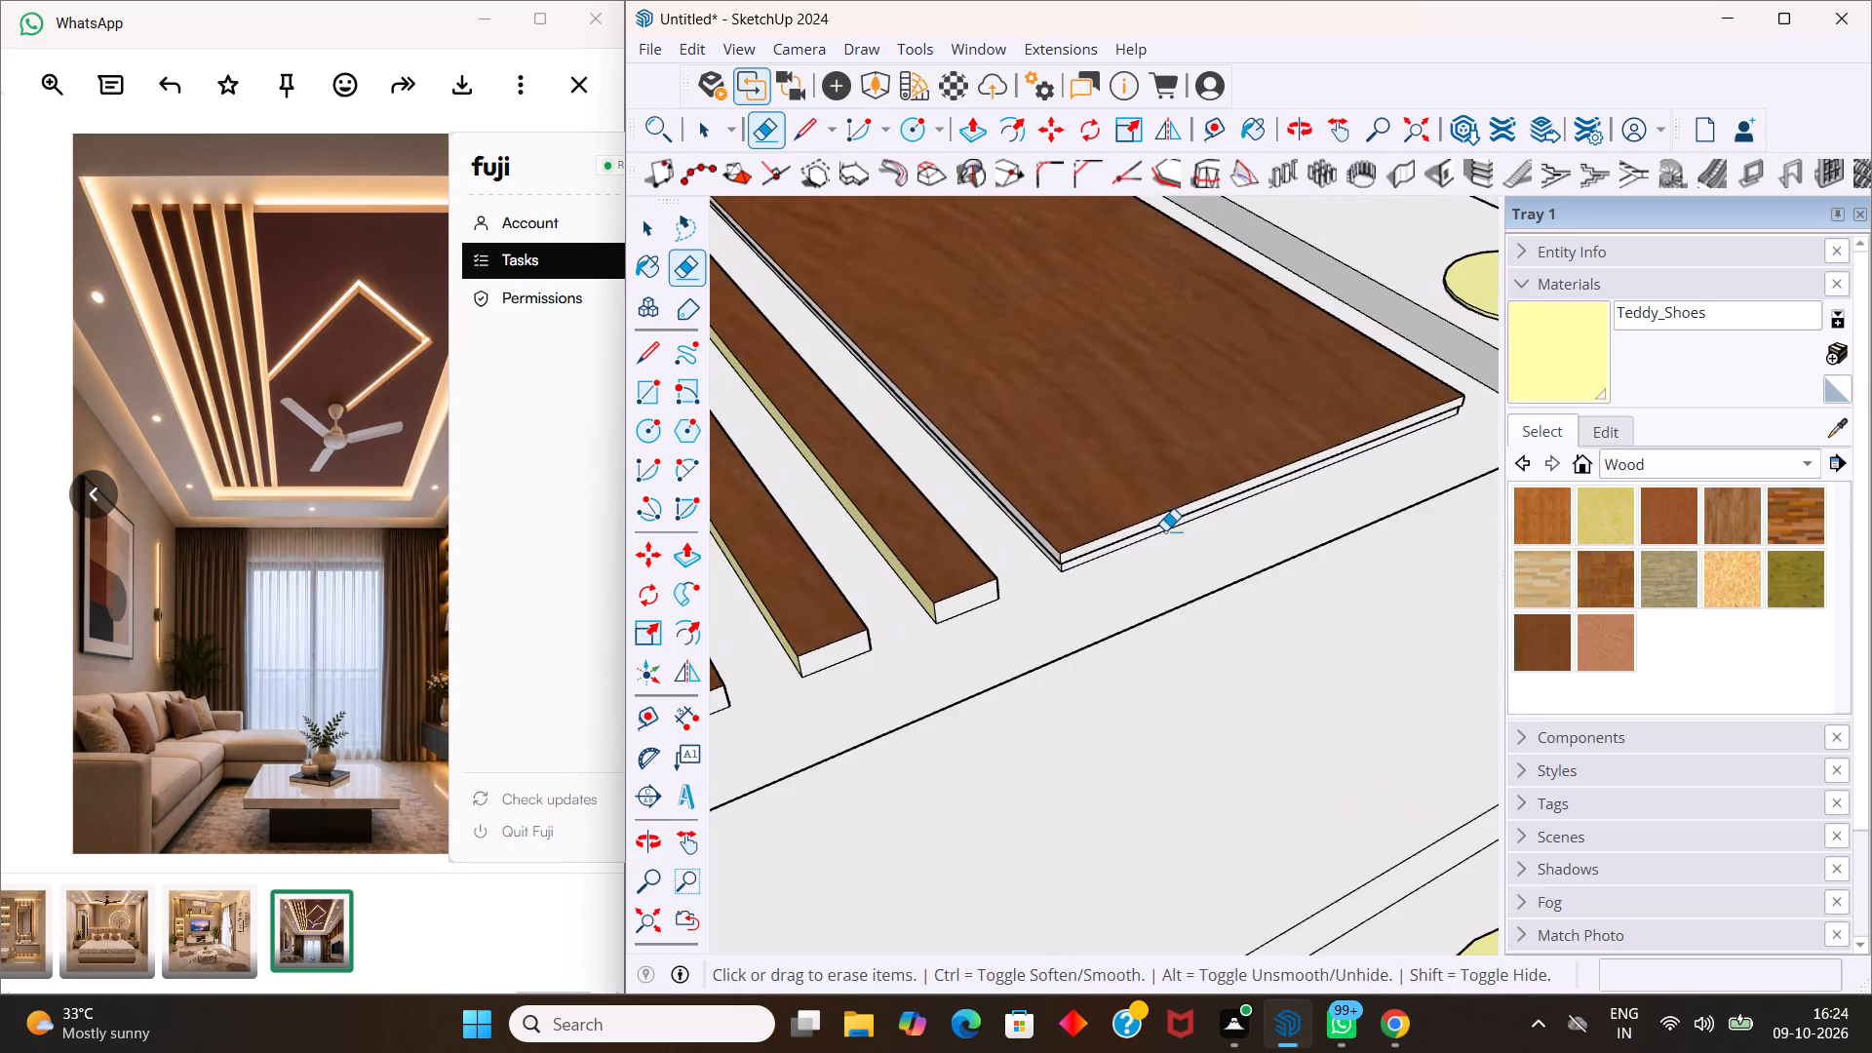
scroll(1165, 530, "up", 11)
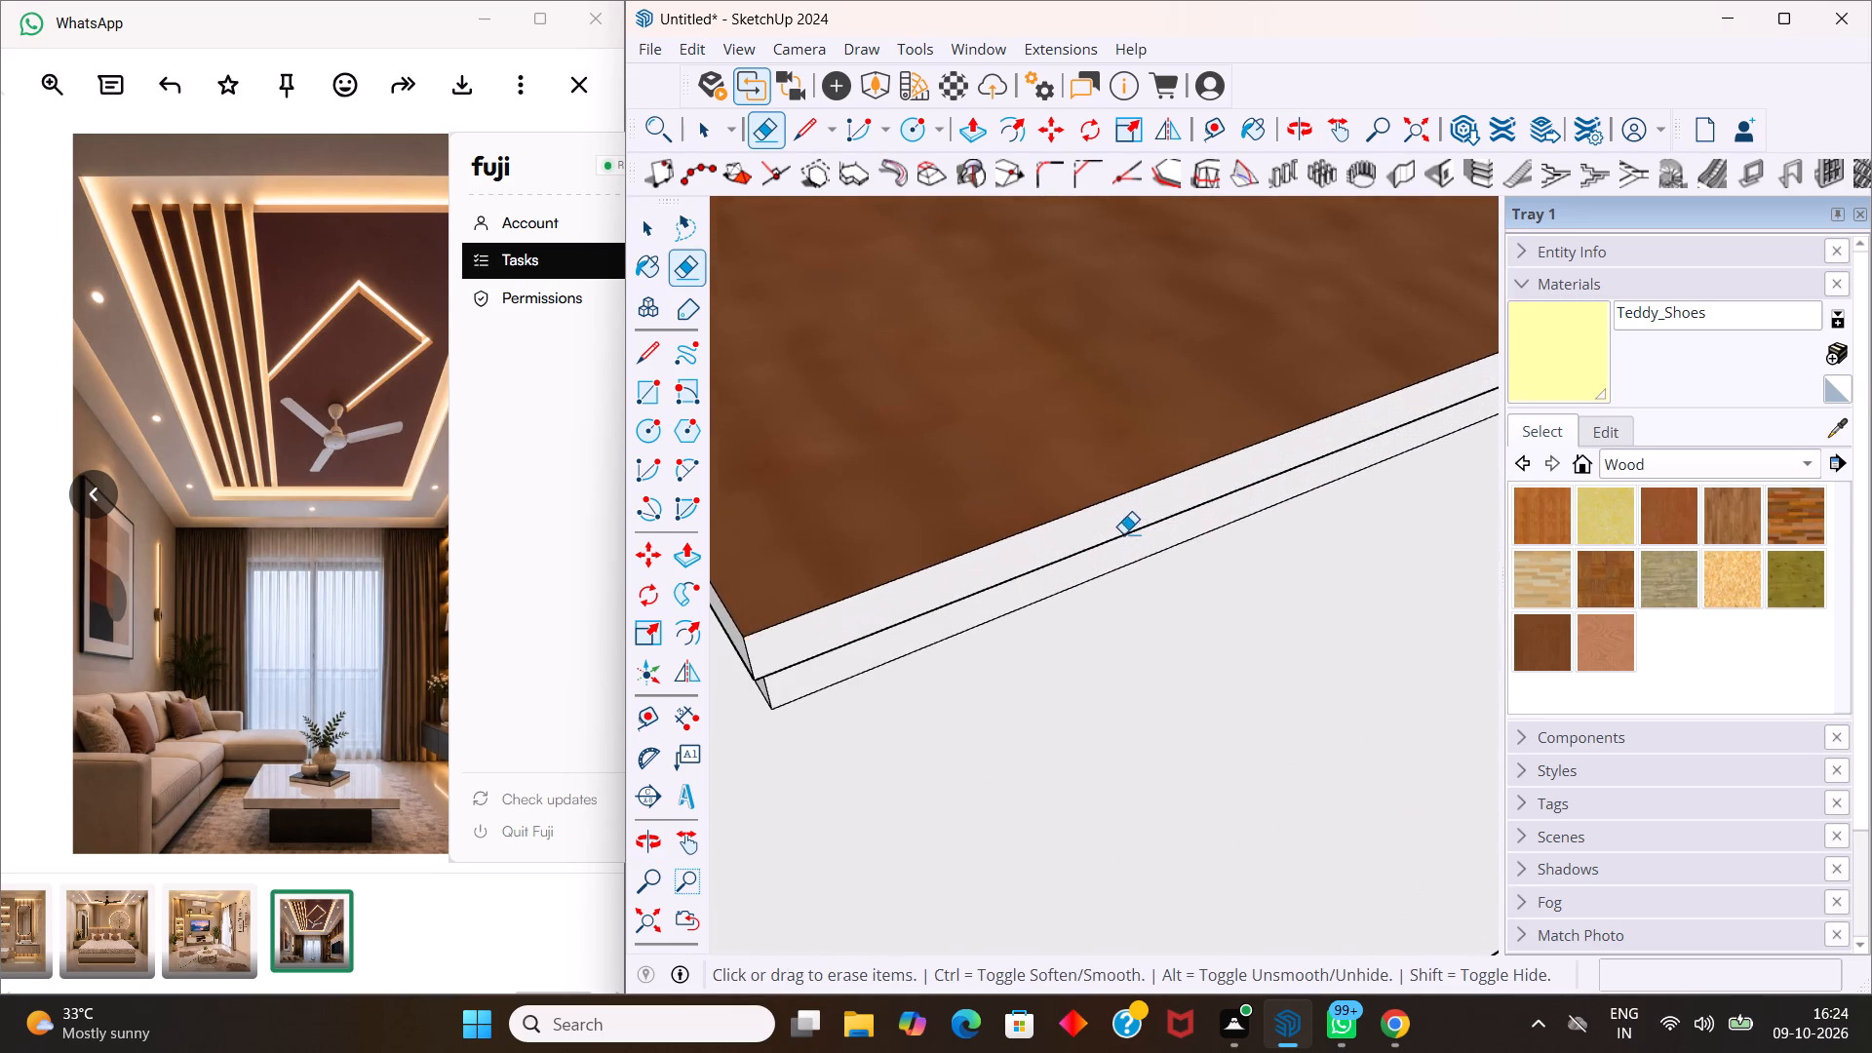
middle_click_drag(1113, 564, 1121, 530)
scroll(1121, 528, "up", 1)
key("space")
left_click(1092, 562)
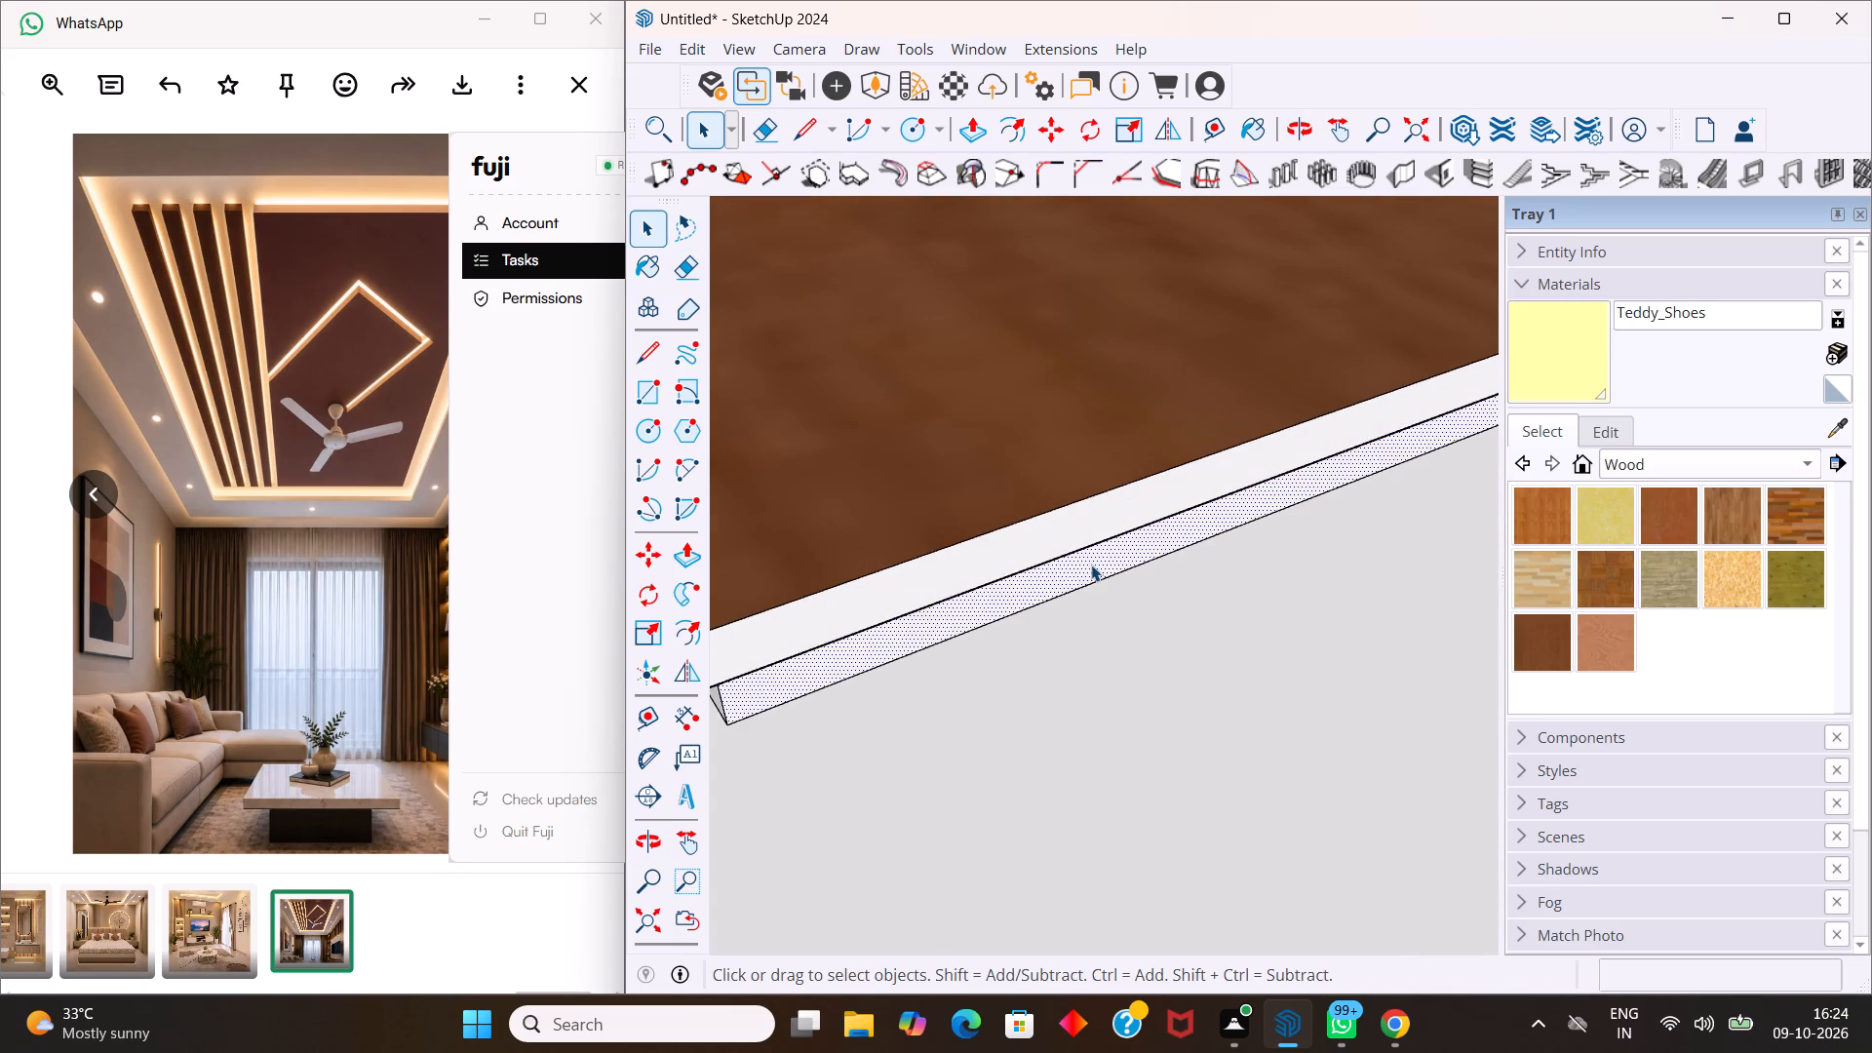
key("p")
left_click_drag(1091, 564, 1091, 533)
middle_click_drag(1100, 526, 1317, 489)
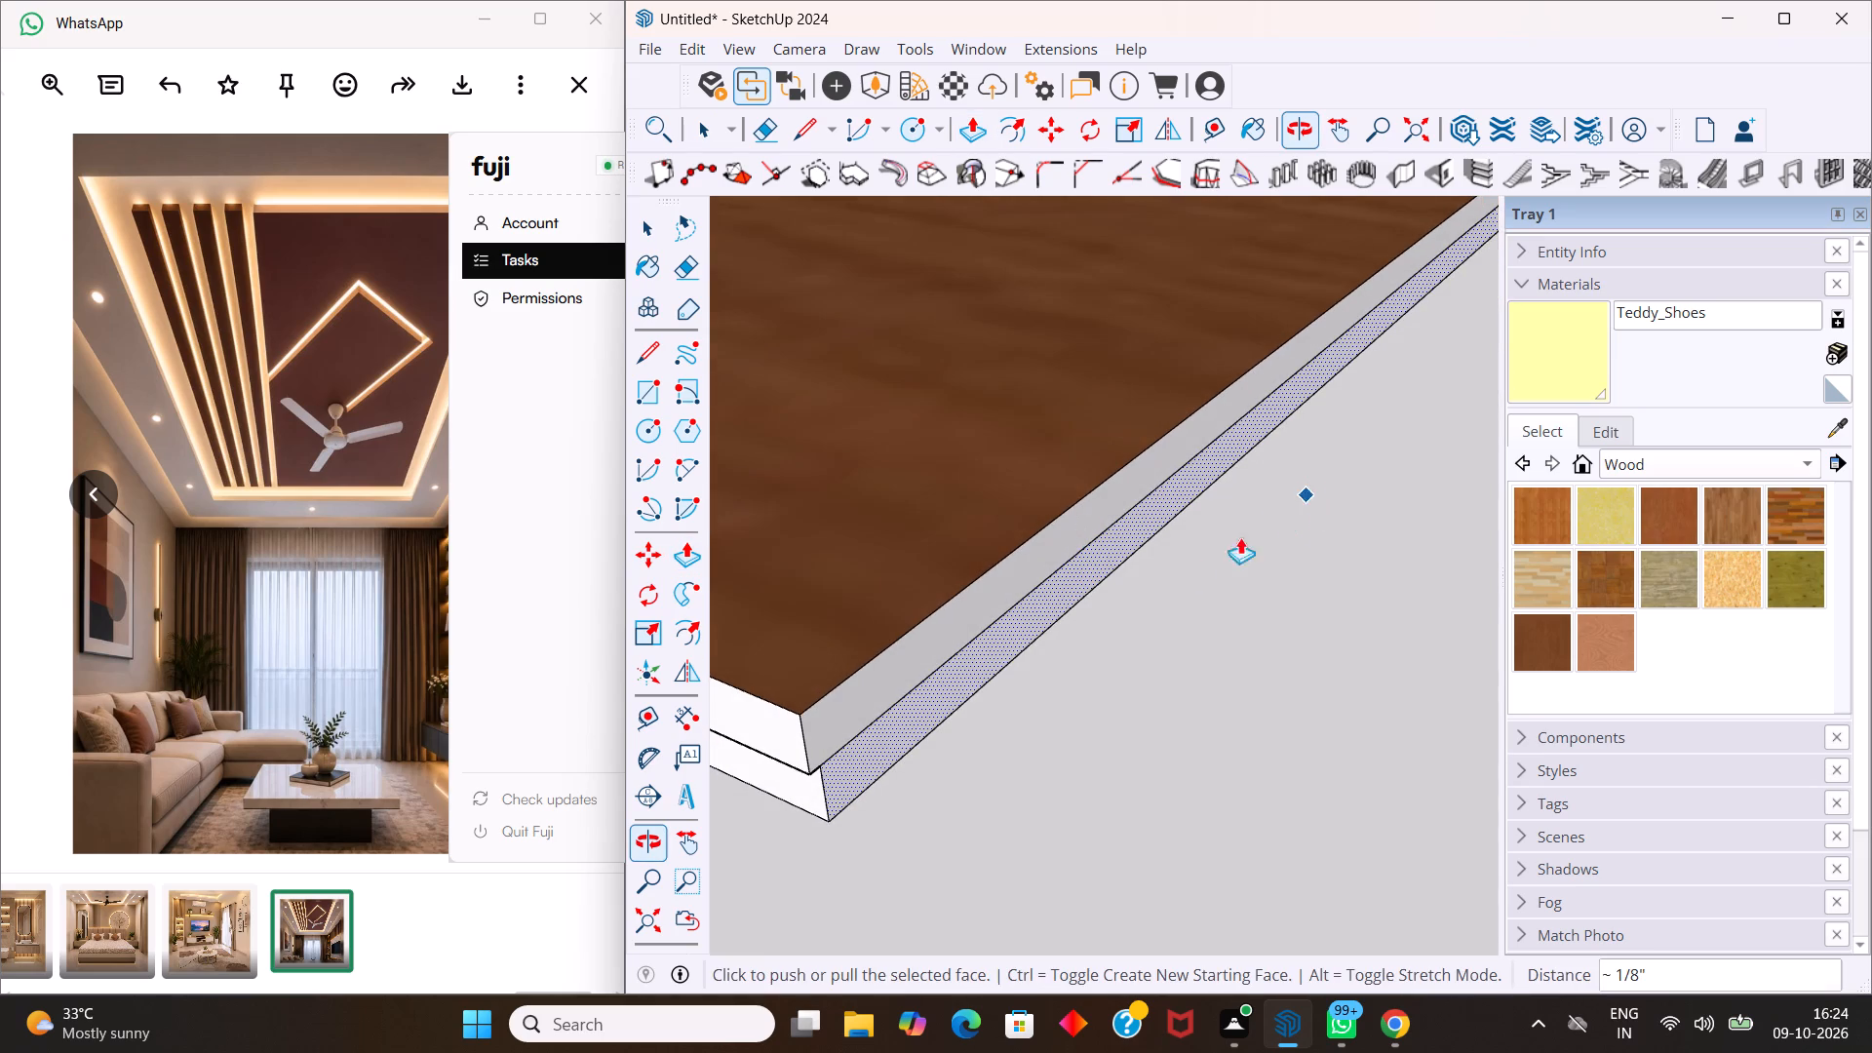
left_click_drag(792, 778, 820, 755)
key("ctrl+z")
Push/Pull the slat-facing long side of the wood panel's lower layer about 1/8" so it sits flush with the upper layer.
left_click(797, 771)
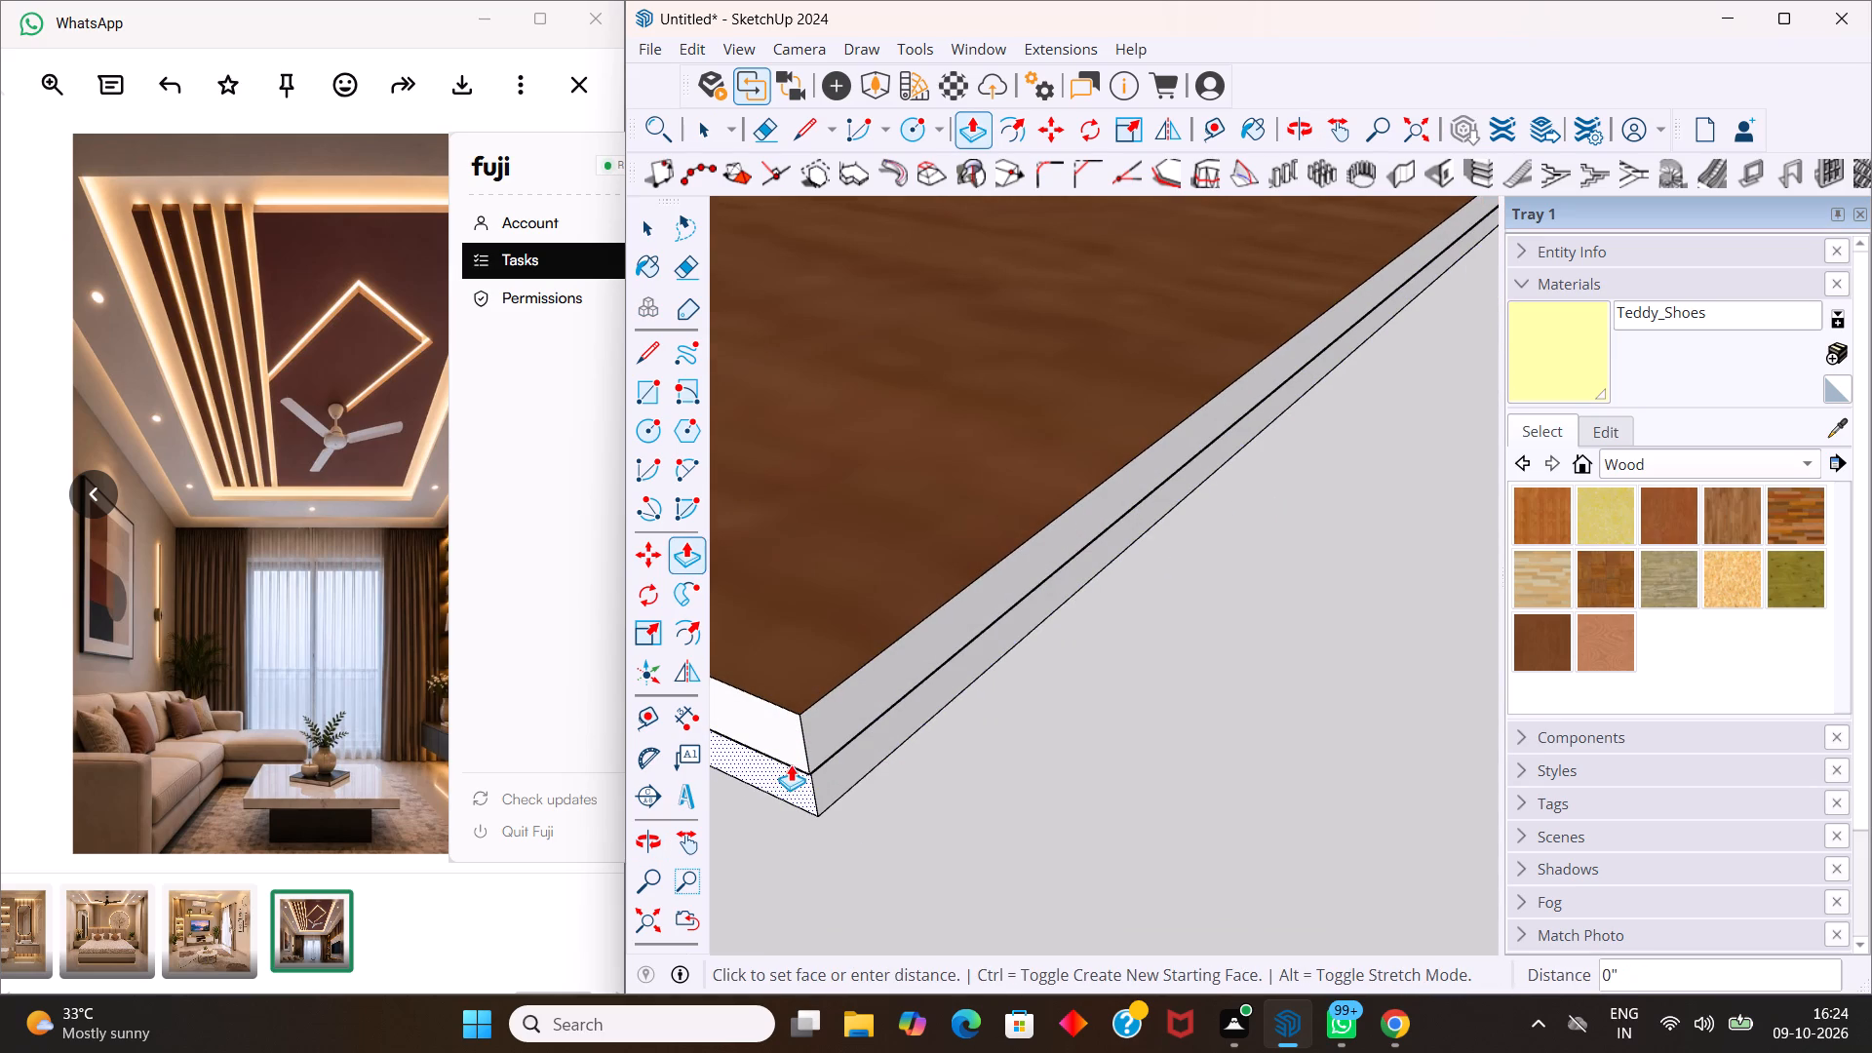
middle_click_drag(883, 767, 829, 642)
scroll(856, 632, "down", 12)
middle_click_drag(1010, 702, 789, 683)
scroll(963, 626, "up", 2)
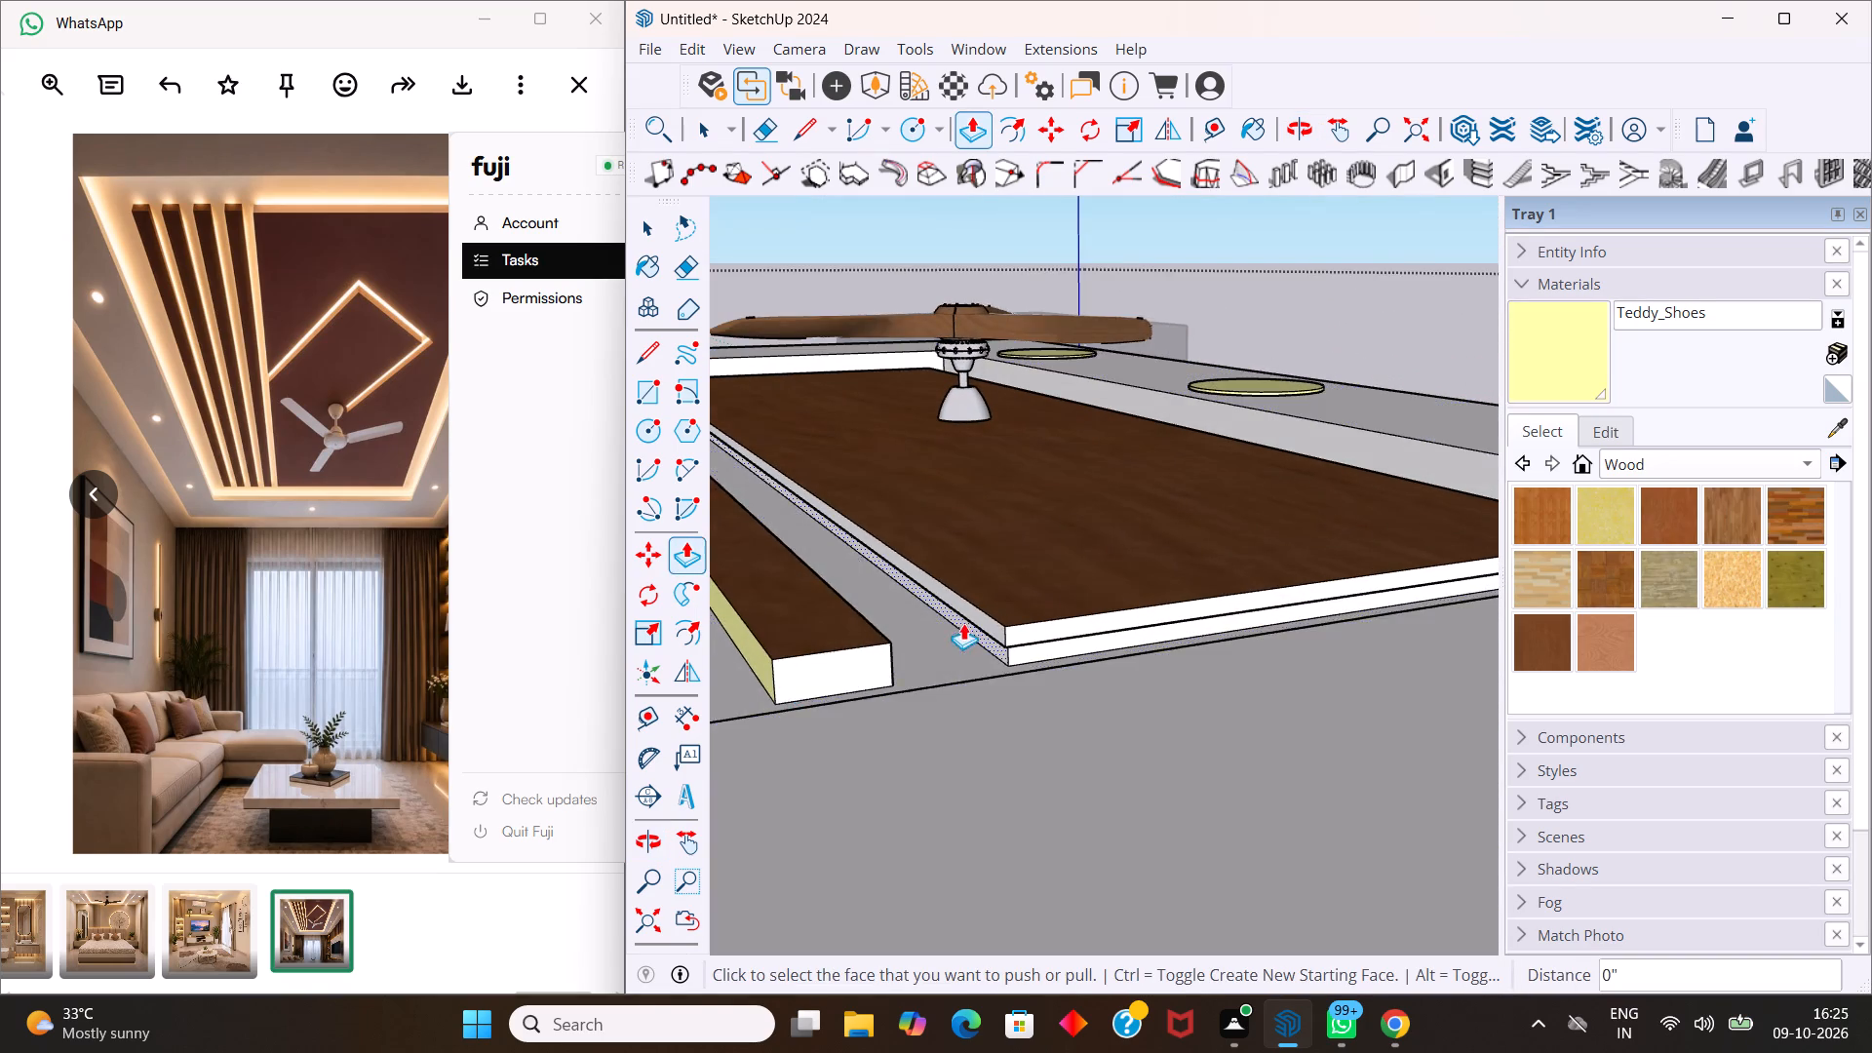
scroll(963, 623, "up", 20)
scroll(963, 623, "up", 1)
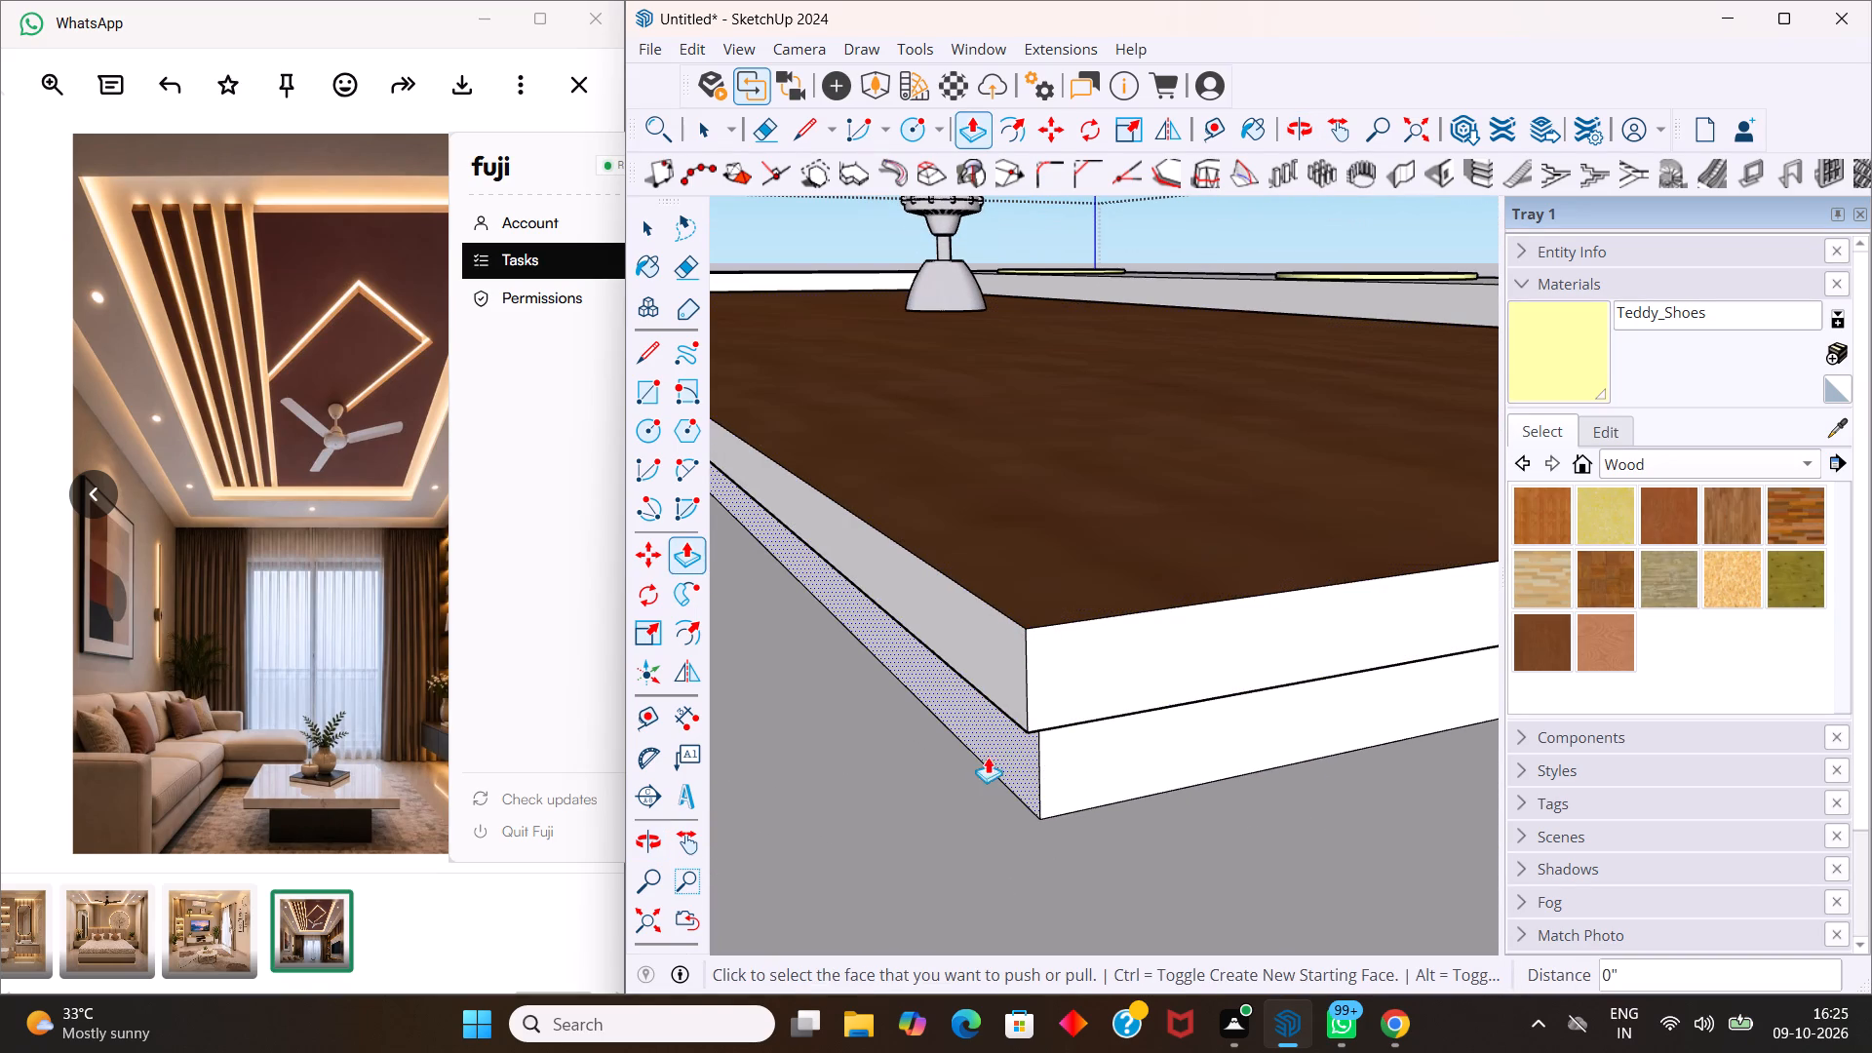
left_click_drag(1015, 749, 1007, 719)
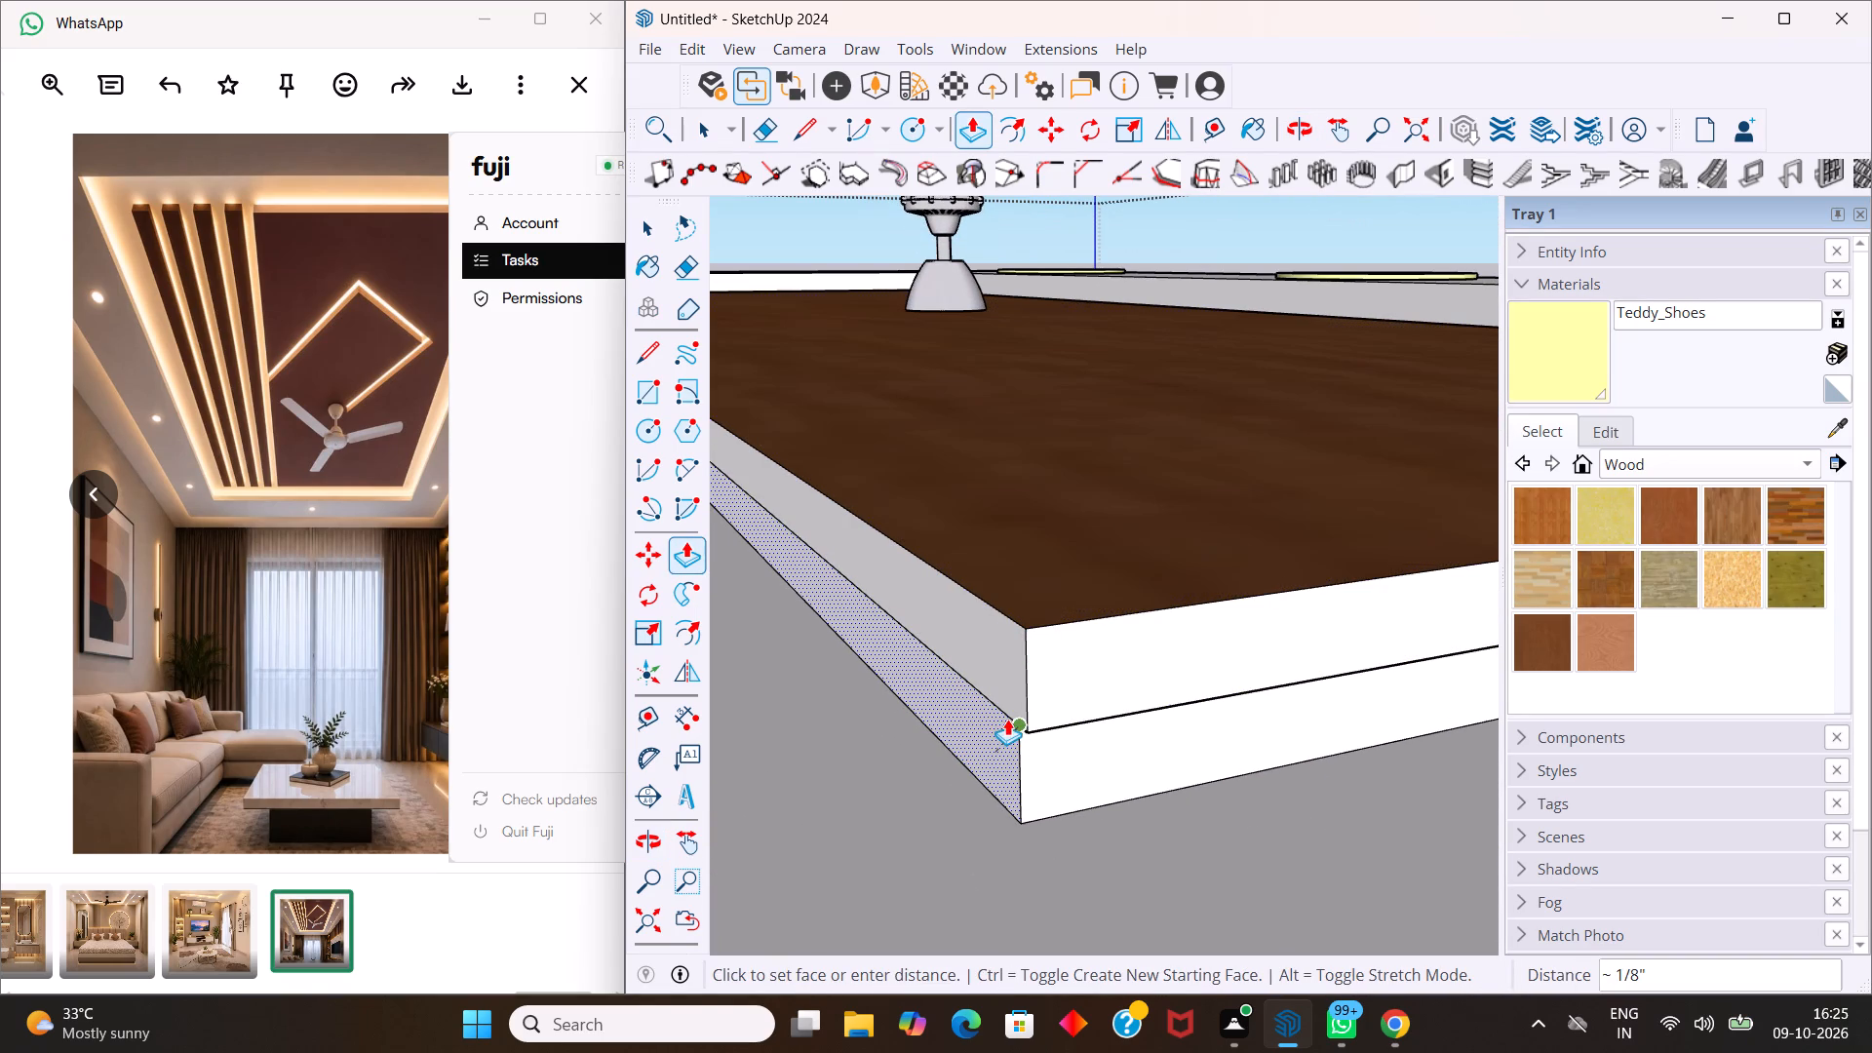
left_click_drag(1007, 719, 1008, 718)
key("space")
Push/Pull the recessed end face of the wood panel's lower layer to the upper layer's corner so both are flush.
middle_click_drag(1072, 755, 1236, 762)
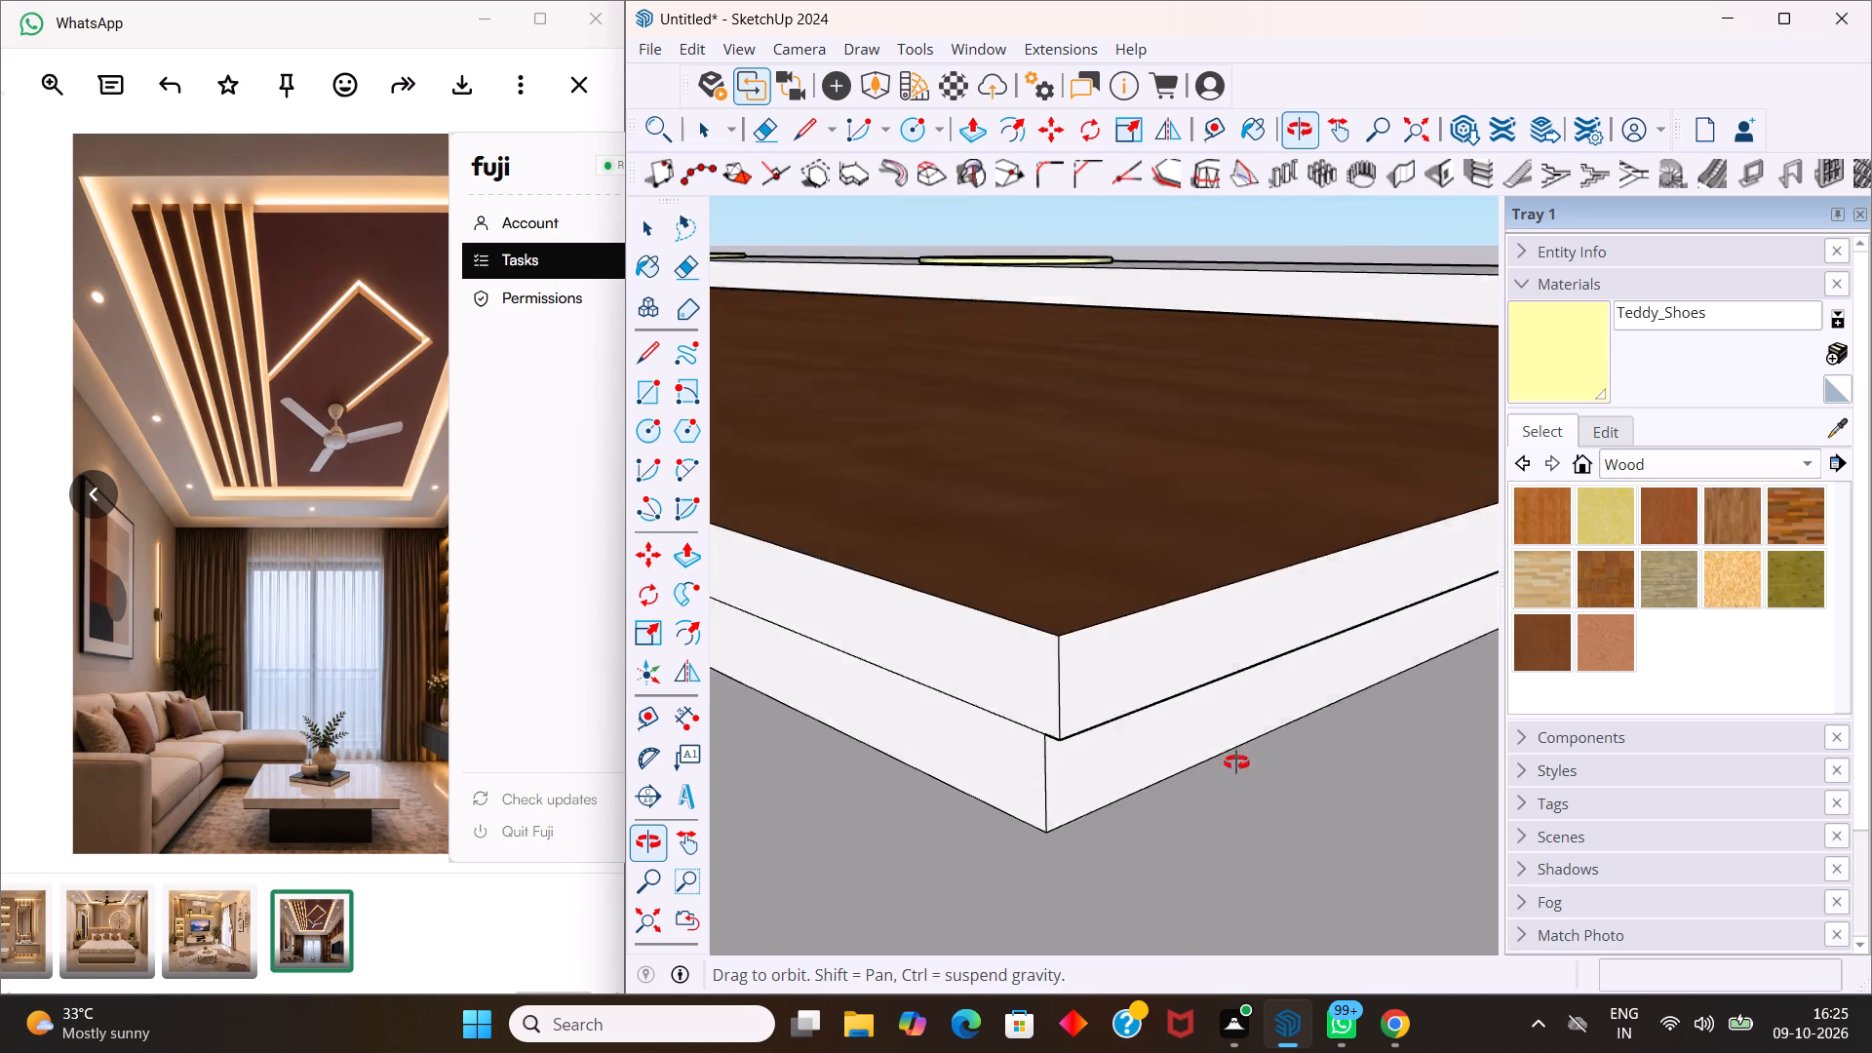
middle_click_drag(1236, 762, 1431, 714)
left_click(1168, 726)
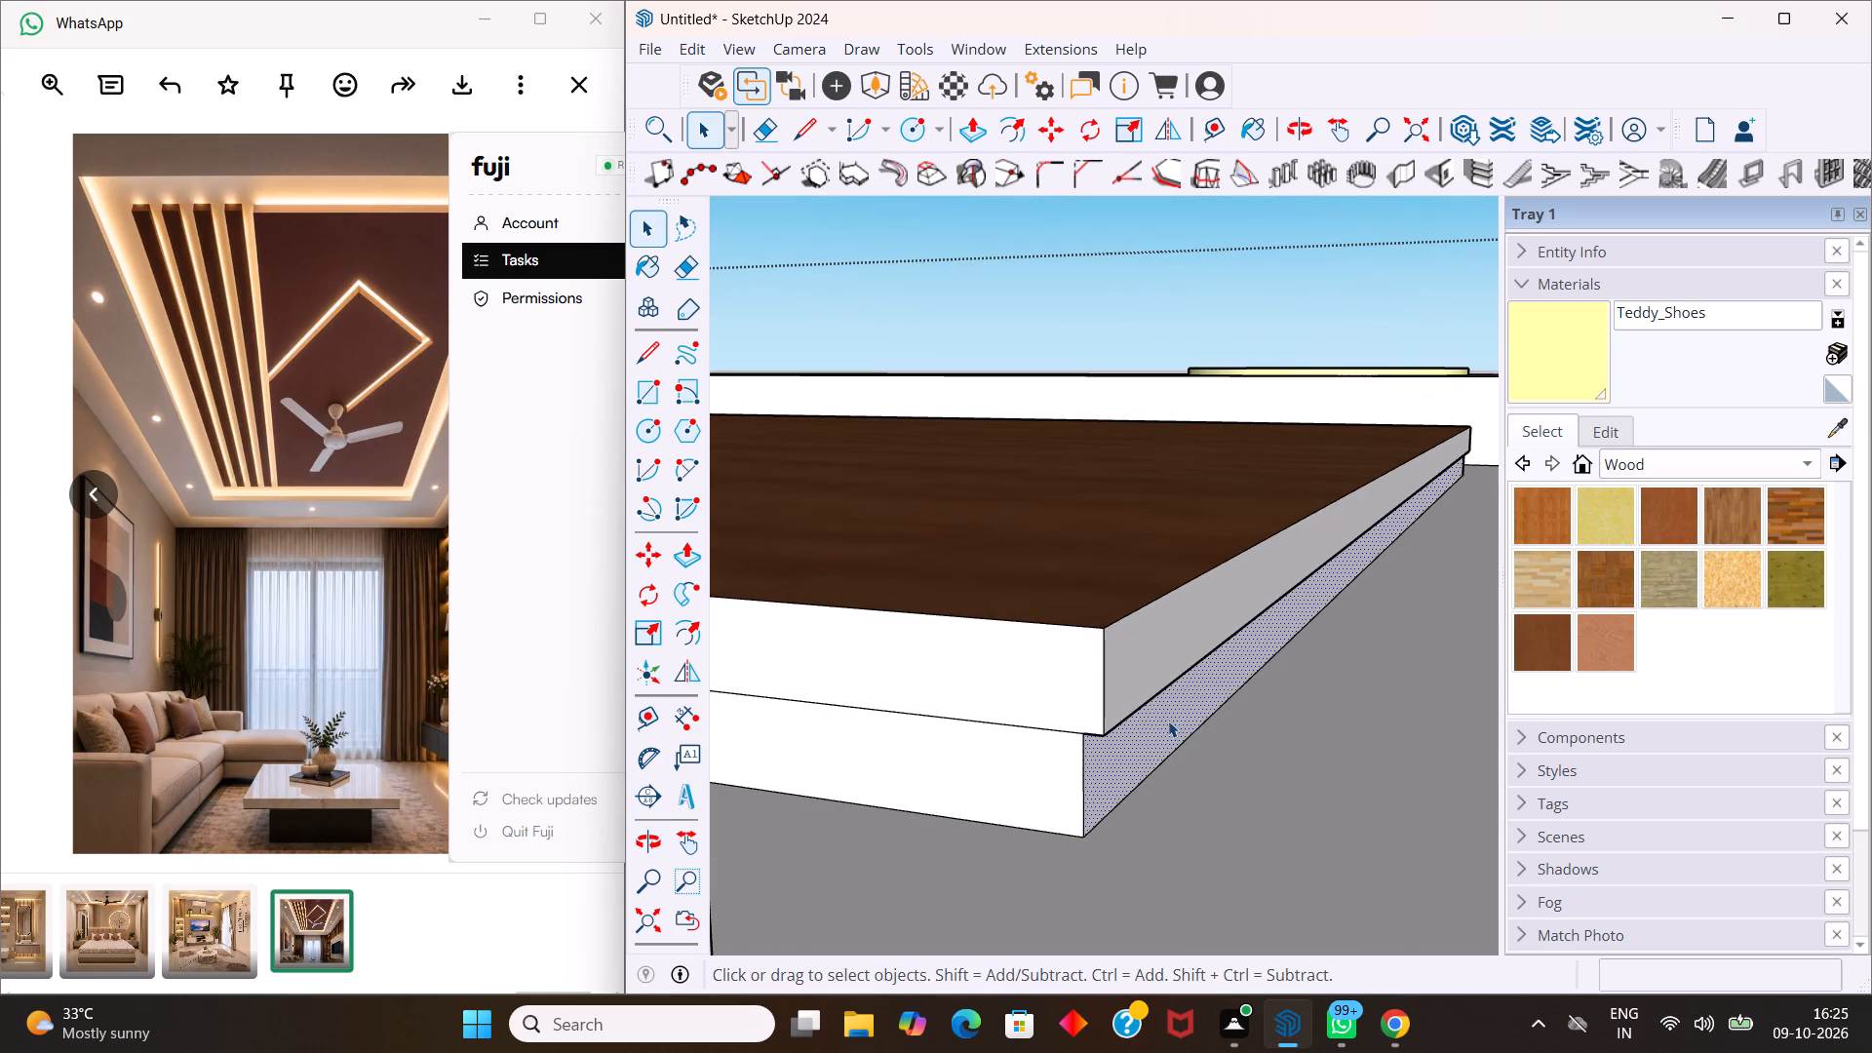
key("p")
left_click(1169, 715)
left_click_drag(1164, 720, 1208, 677)
middle_click_drag(1168, 708, 1263, 708)
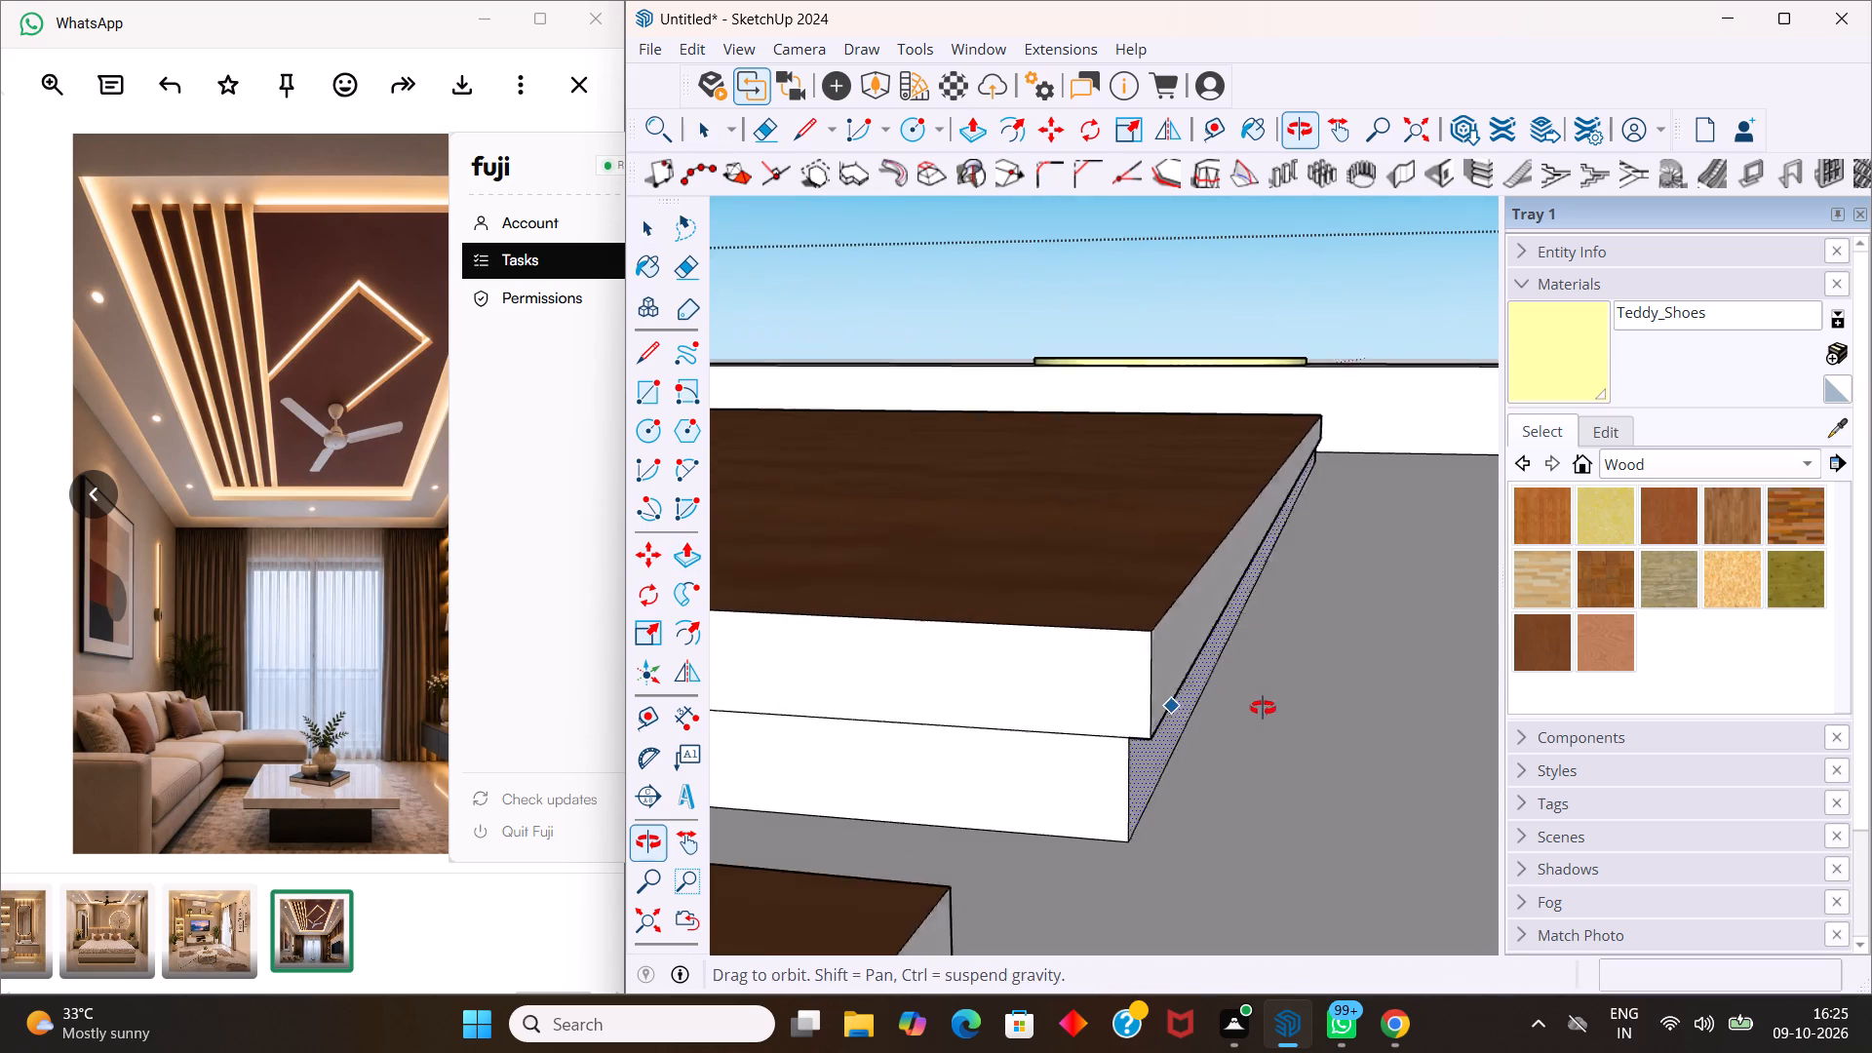
middle_click_drag(1263, 708, 1264, 708)
scroll(1264, 708, "up", 1)
left_click_drag(1144, 753, 1159, 744)
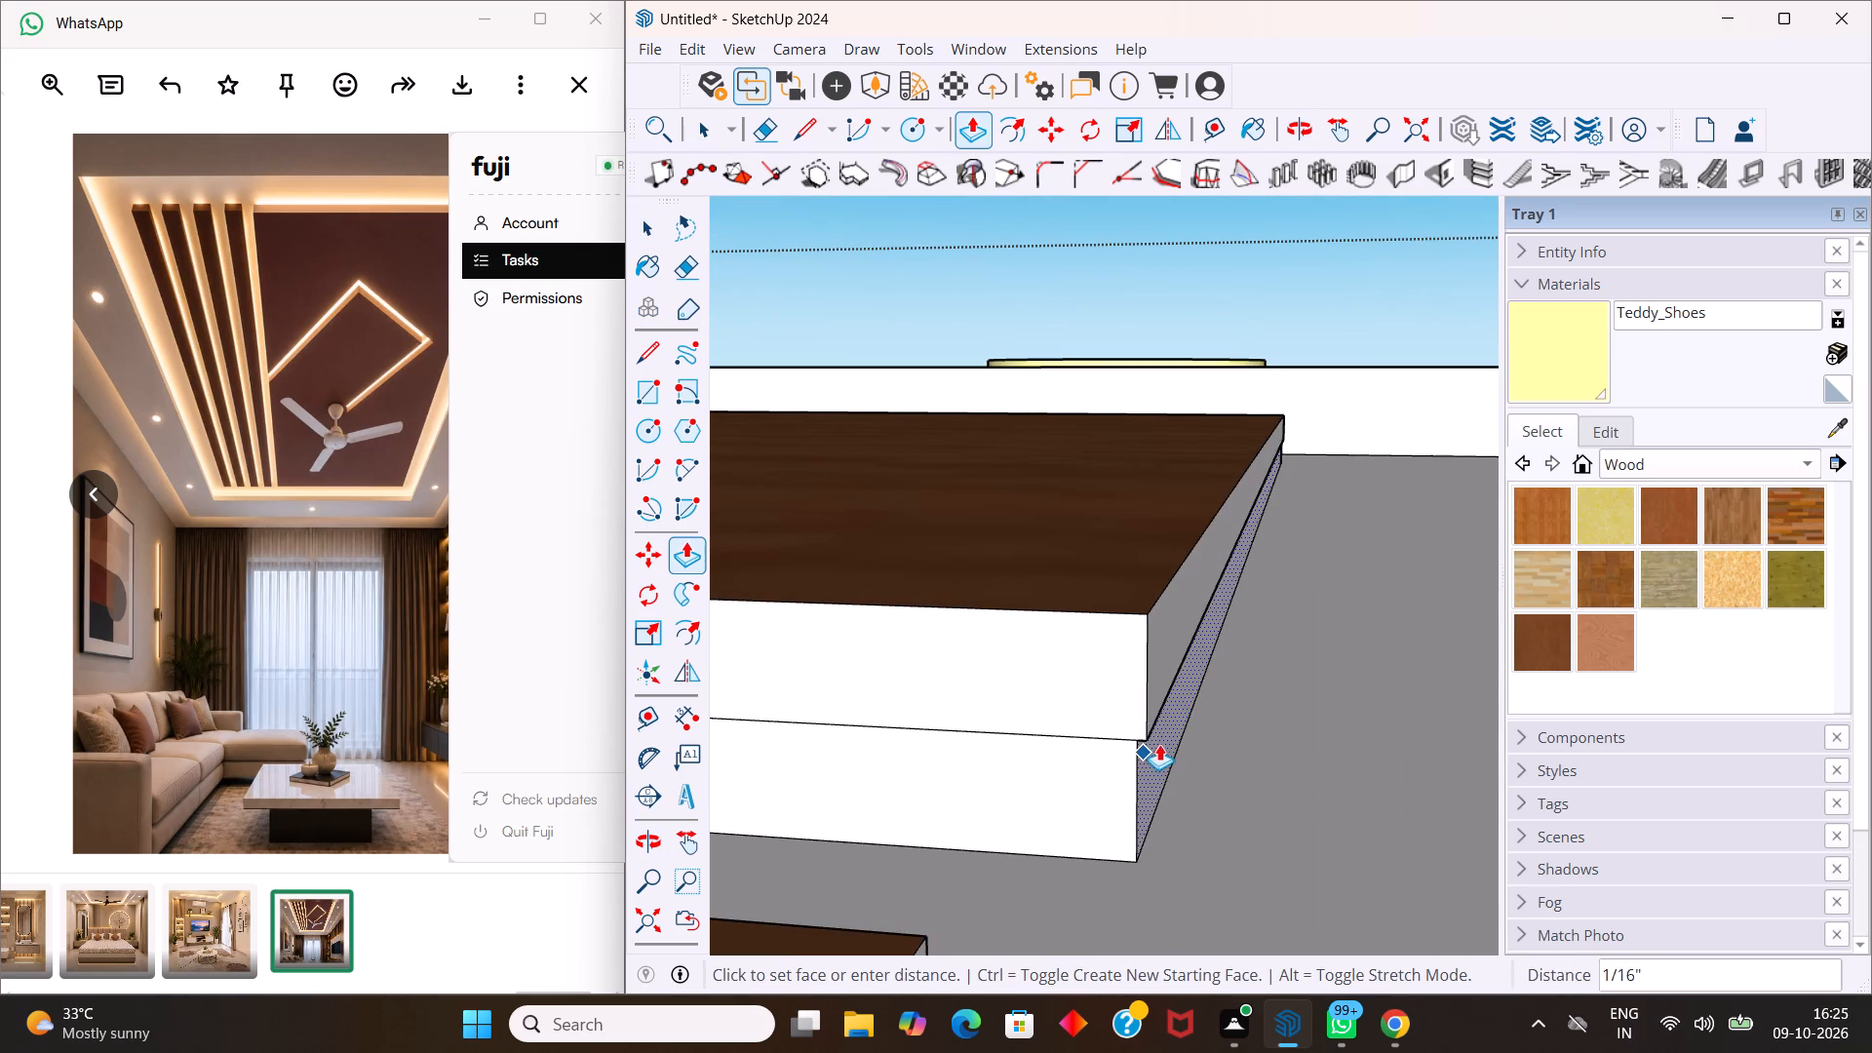
left_click_drag(1159, 744, 1169, 738)
scroll(1151, 743, "up", 8)
left_click_drag(1184, 740, 1165, 739)
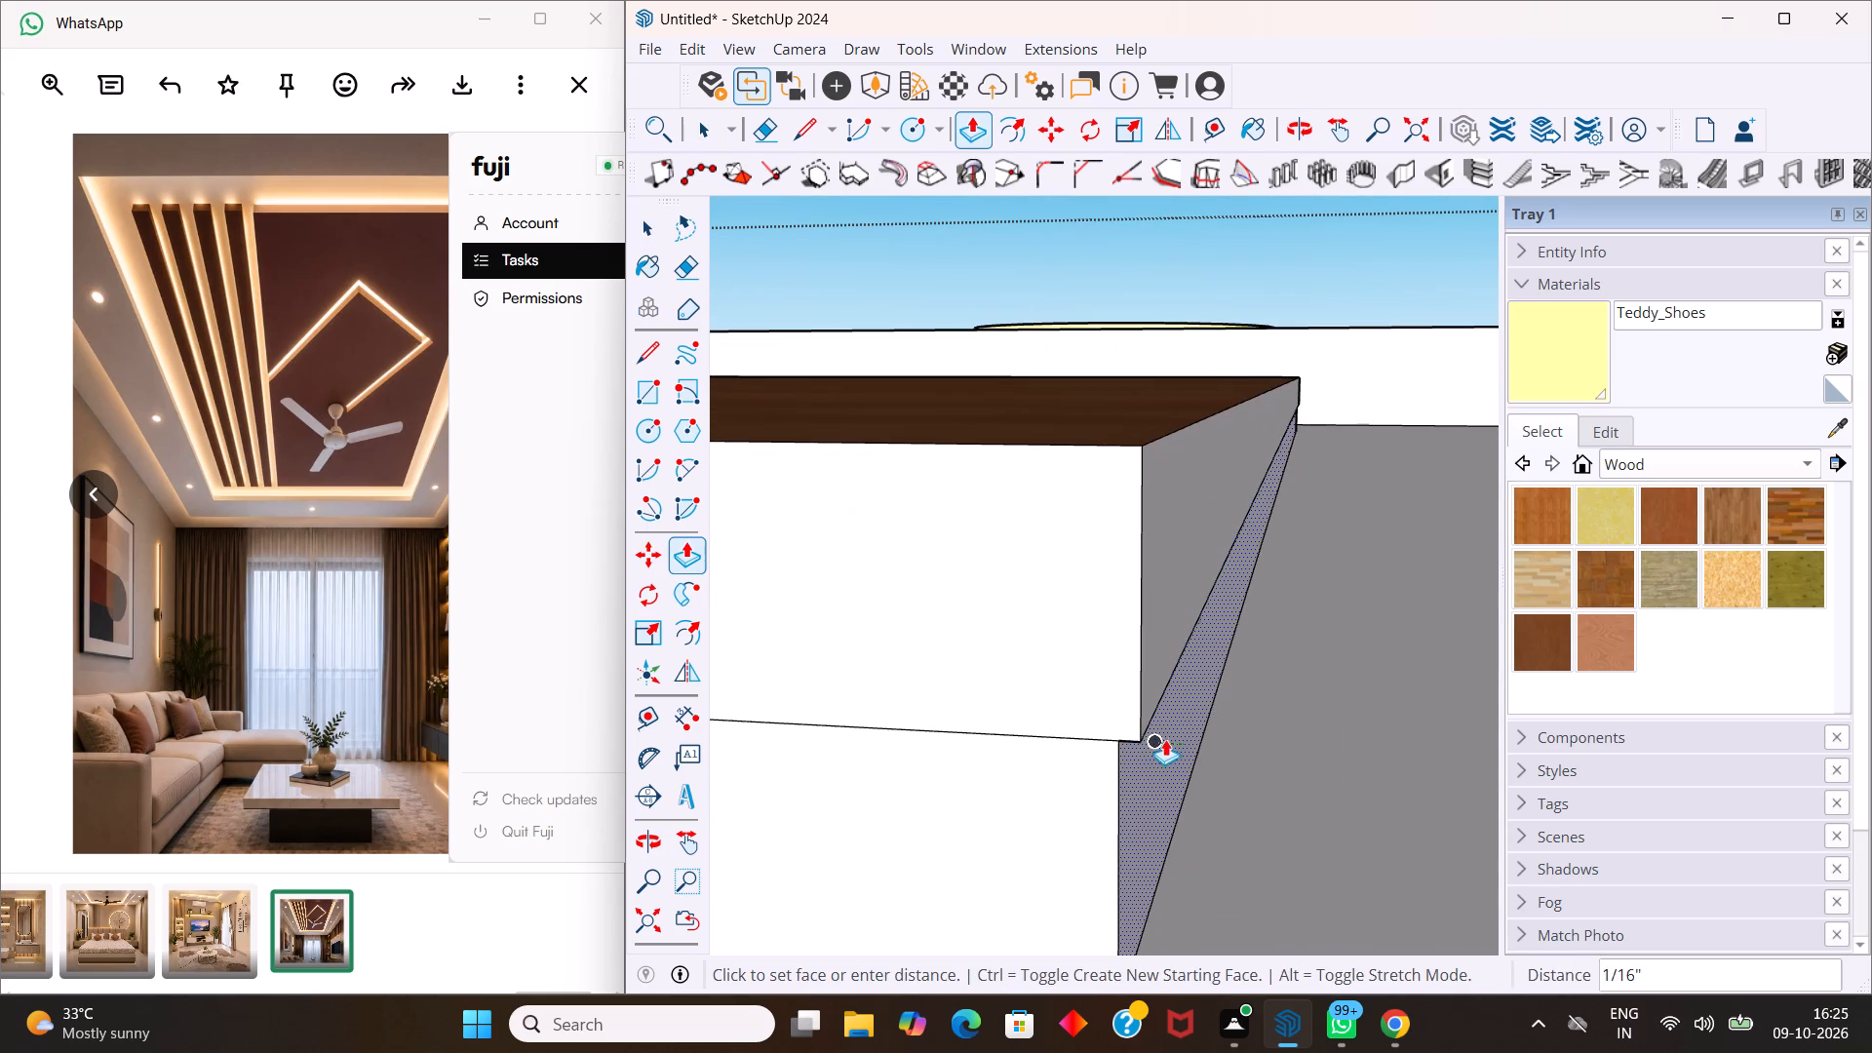
left_click_drag(1165, 739, 1153, 736)
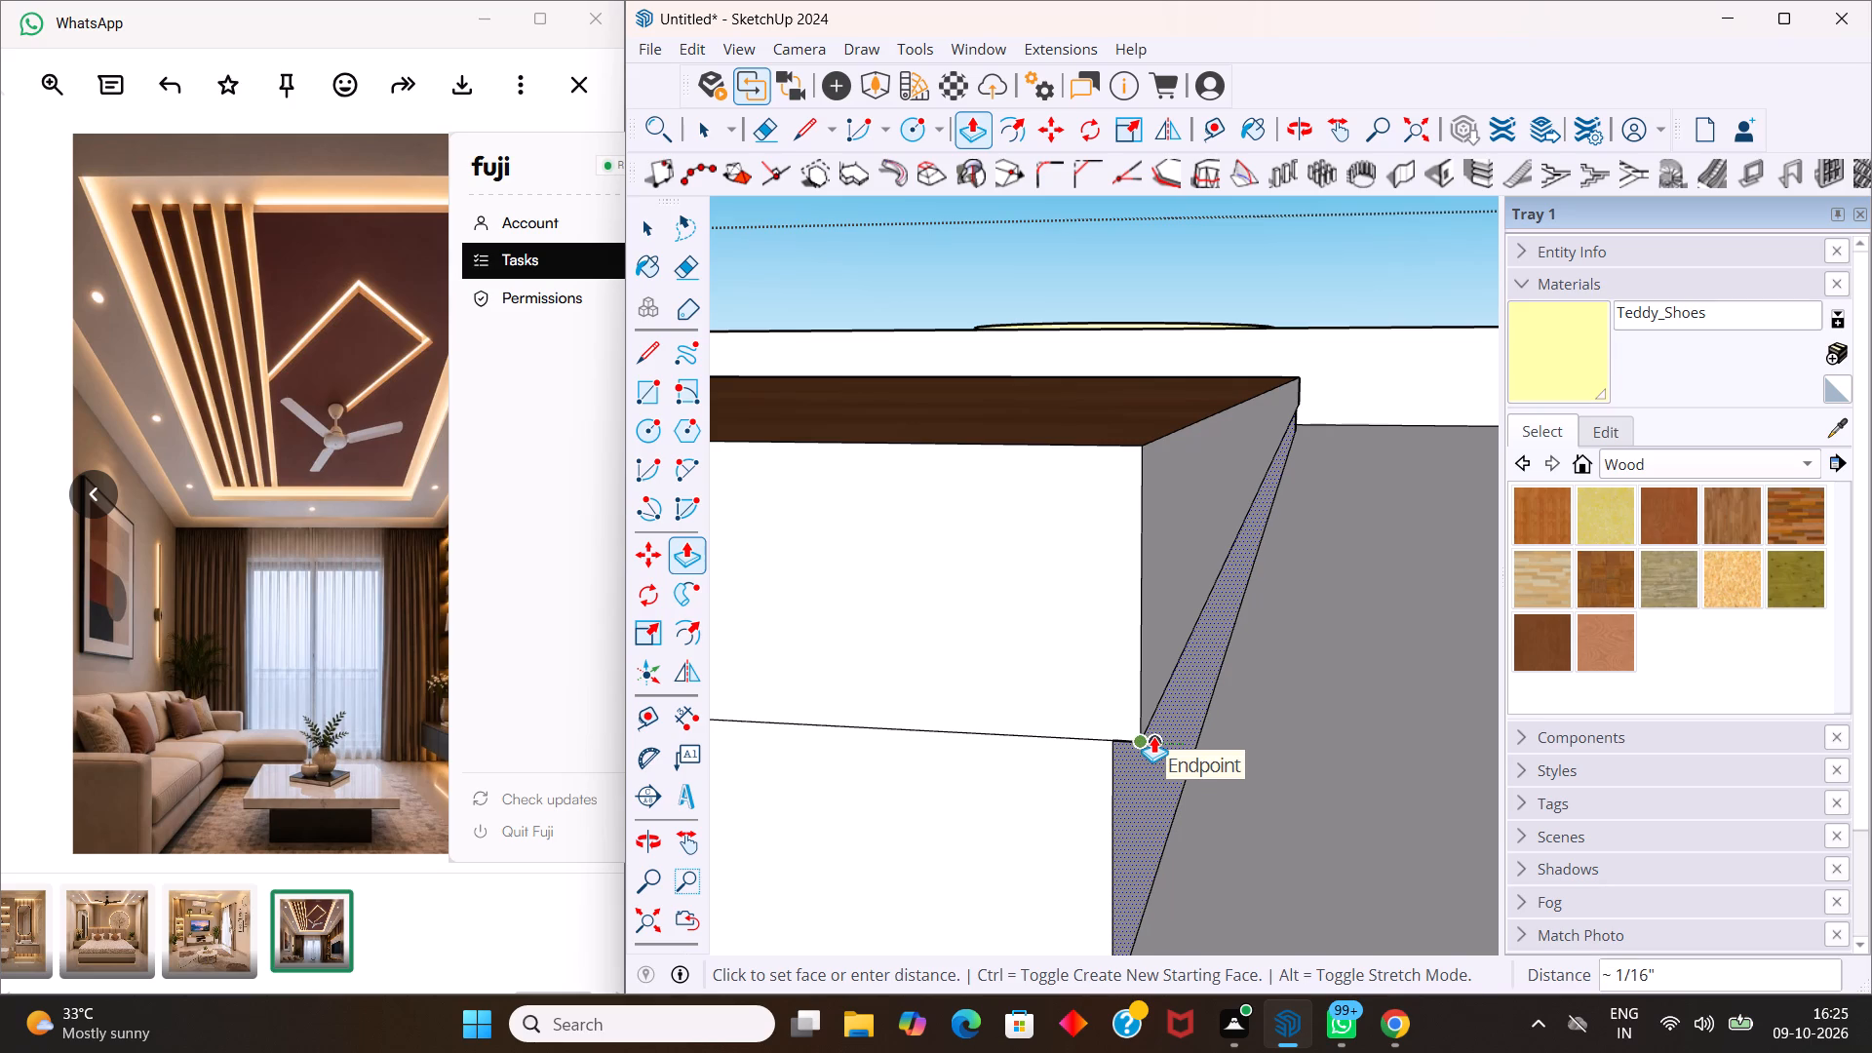
left_click_drag(1153, 736, 1149, 743)
key("ctrl+z")
left_click_drag(1186, 753, 1146, 733)
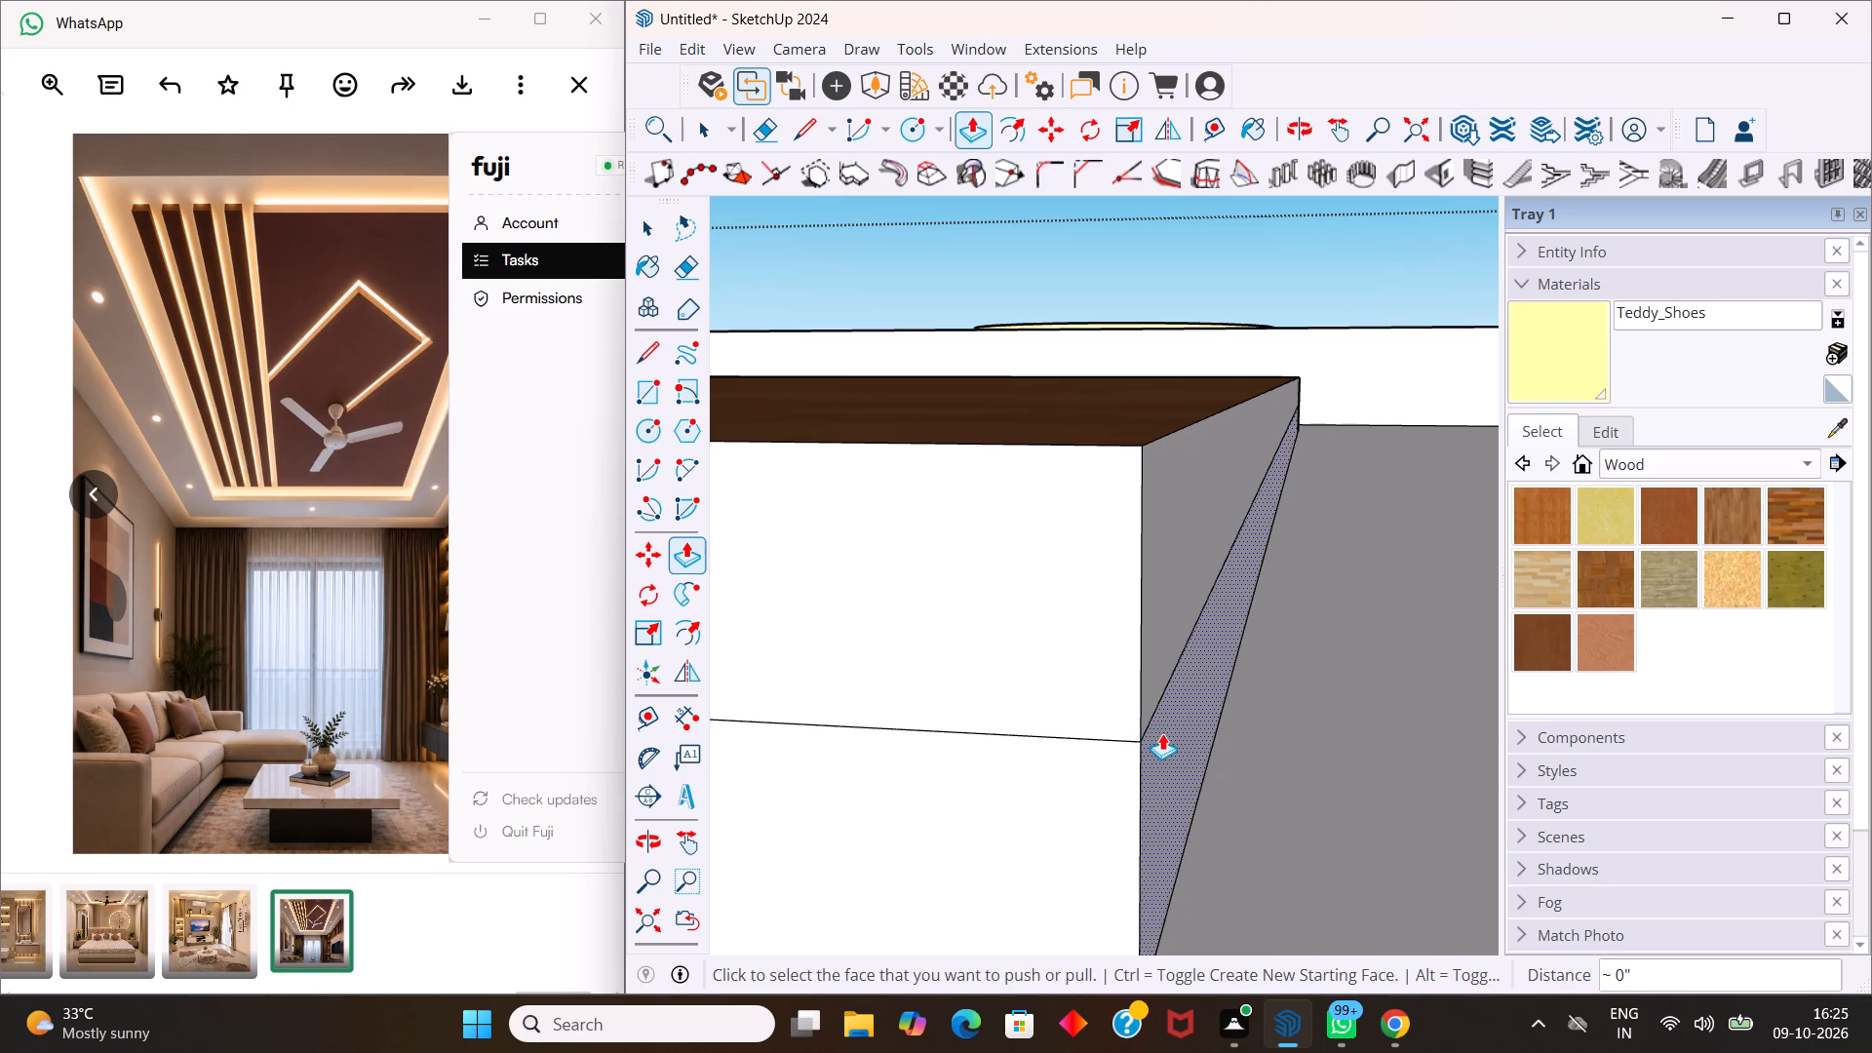
key("space")
Push/Pull the lower layer's long side facing away from the slats so it sits flush with the wood panel's upper layer.
scroll(1165, 732, "down", 12)
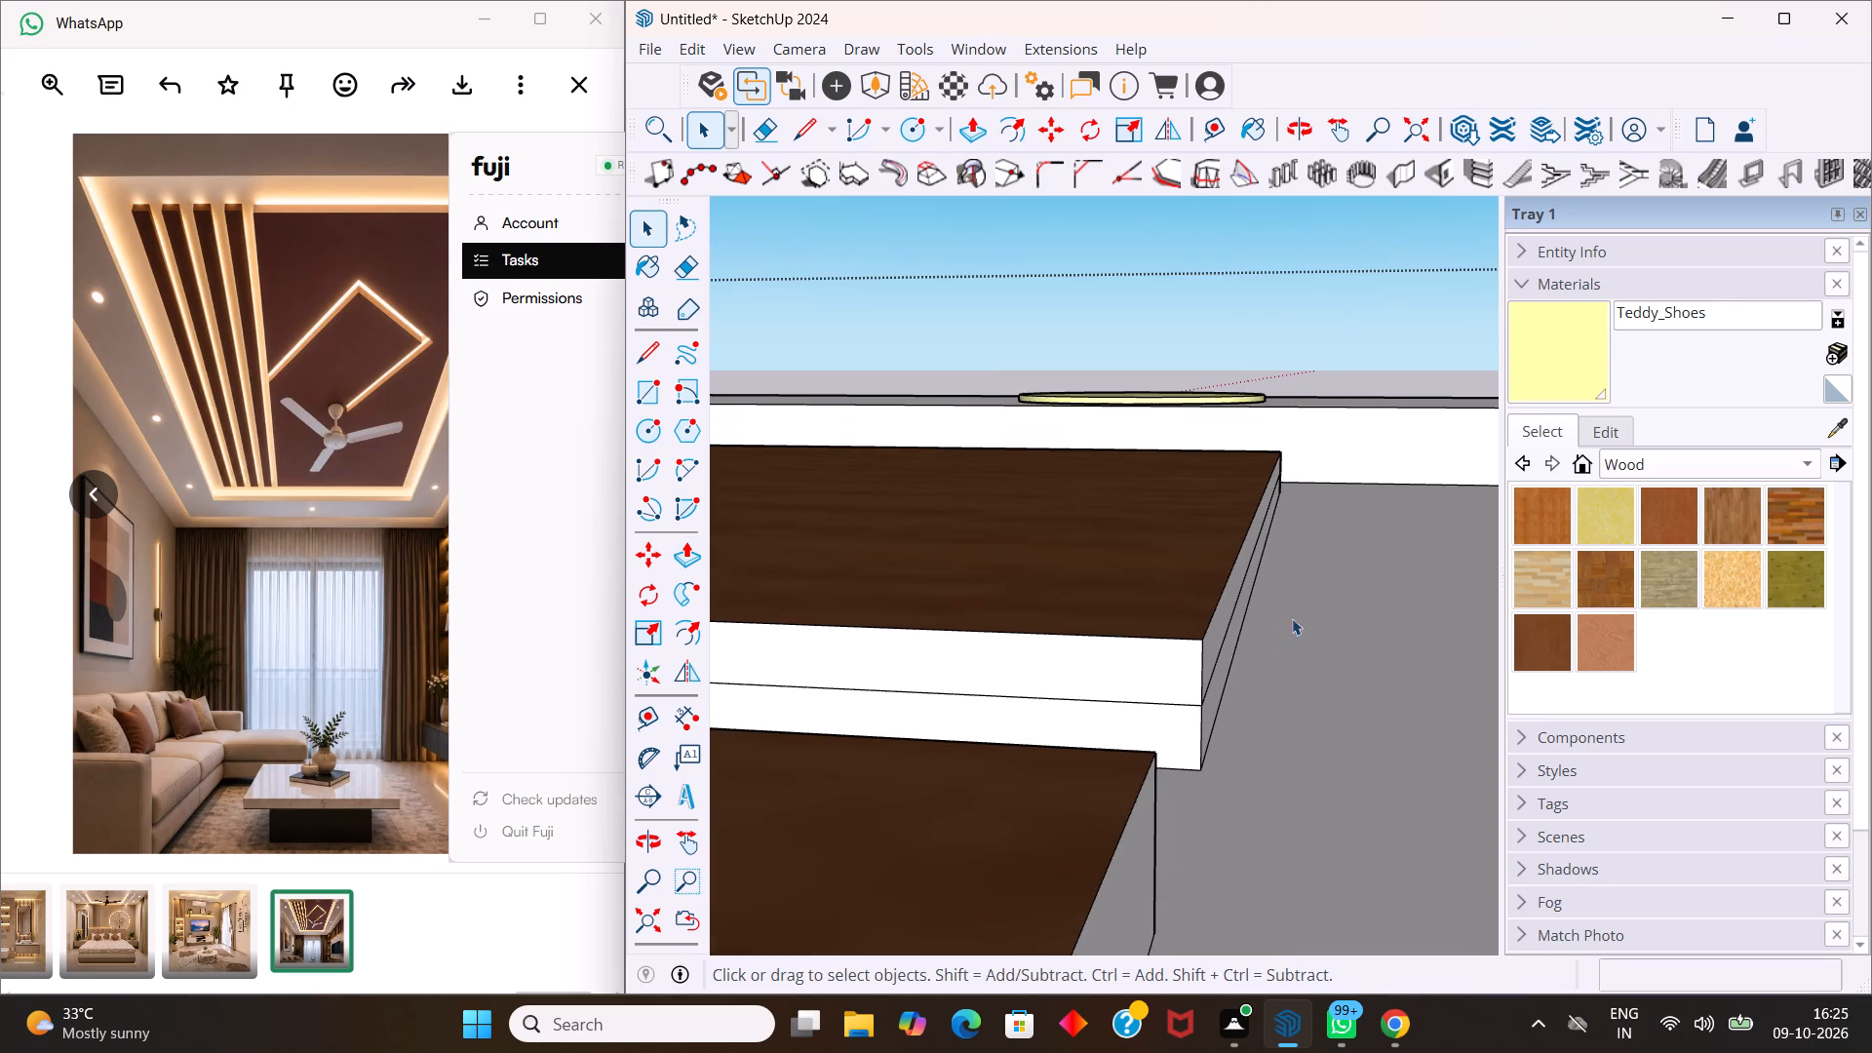
middle_click_drag(1292, 619, 1027, 819)
scroll(1160, 544, "down", 14)
middle_click_drag(1445, 420, 816, 479)
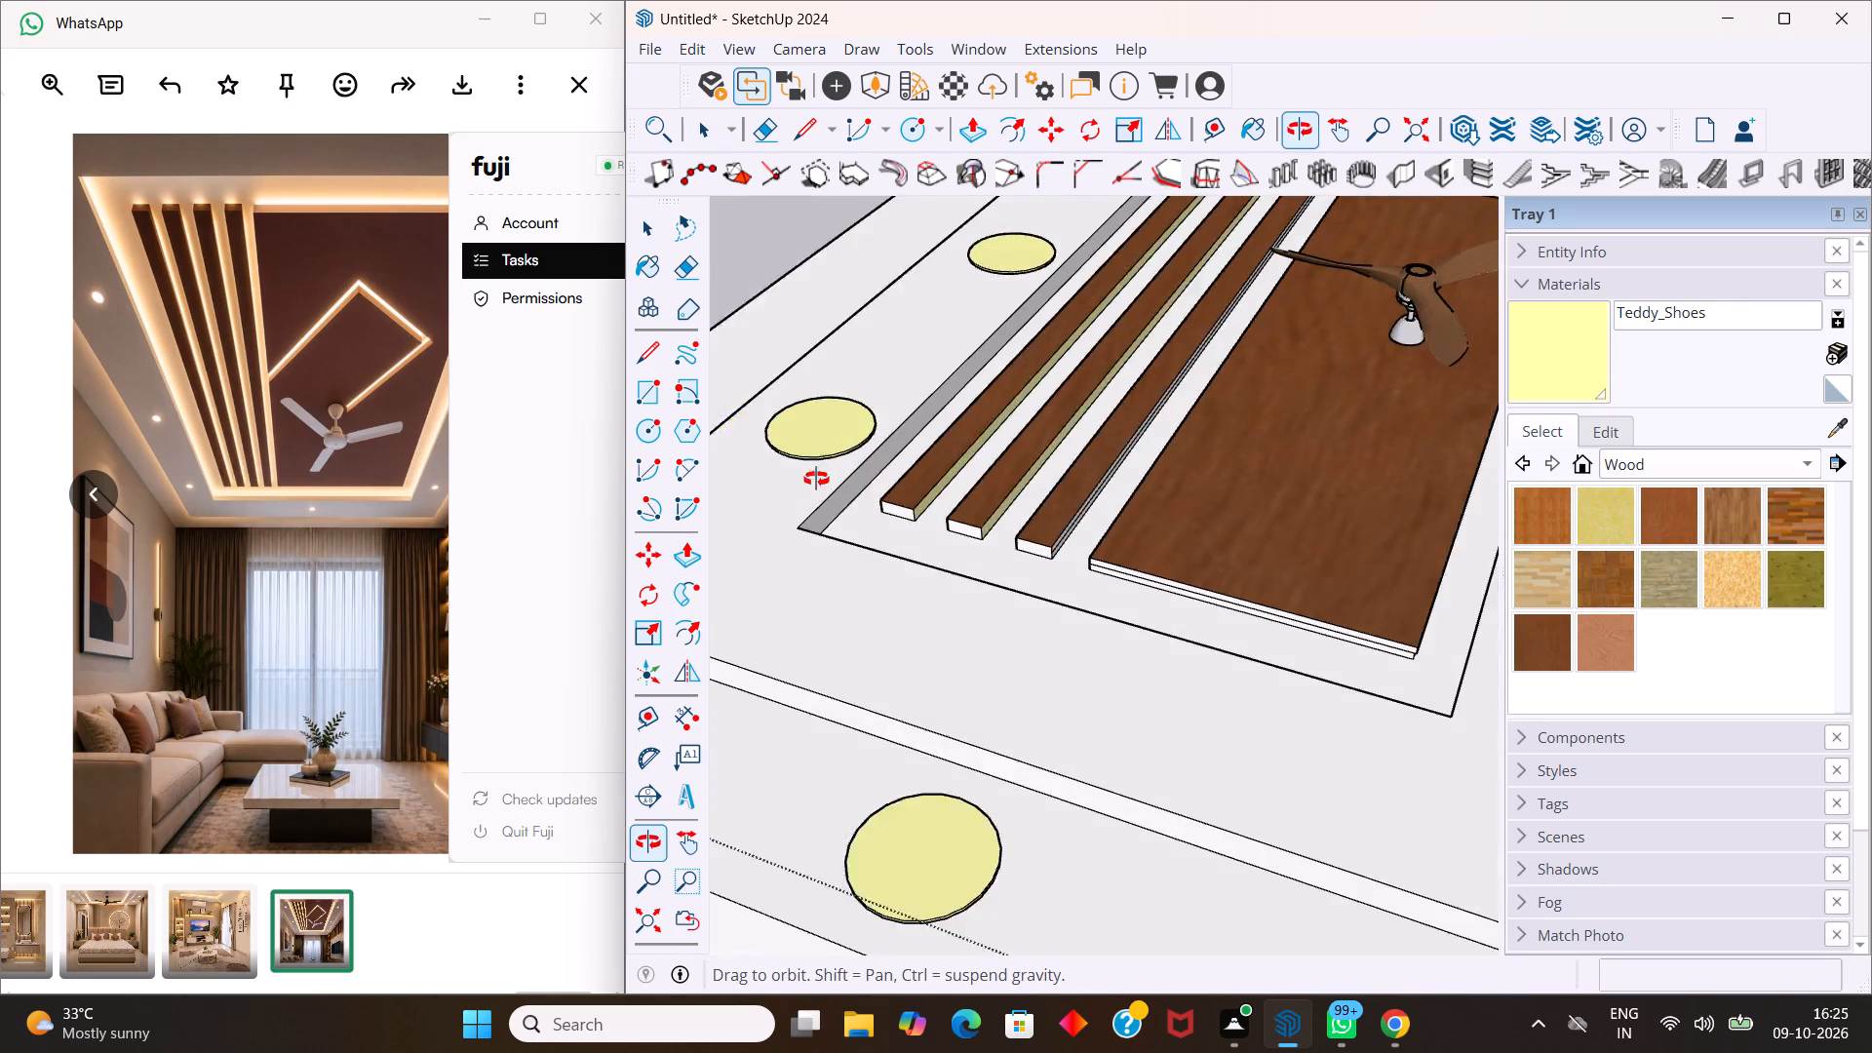
middle_click_drag(816, 479, 805, 473)
middle_click_drag(1345, 554, 838, 353)
scroll(1262, 635, "up", 8)
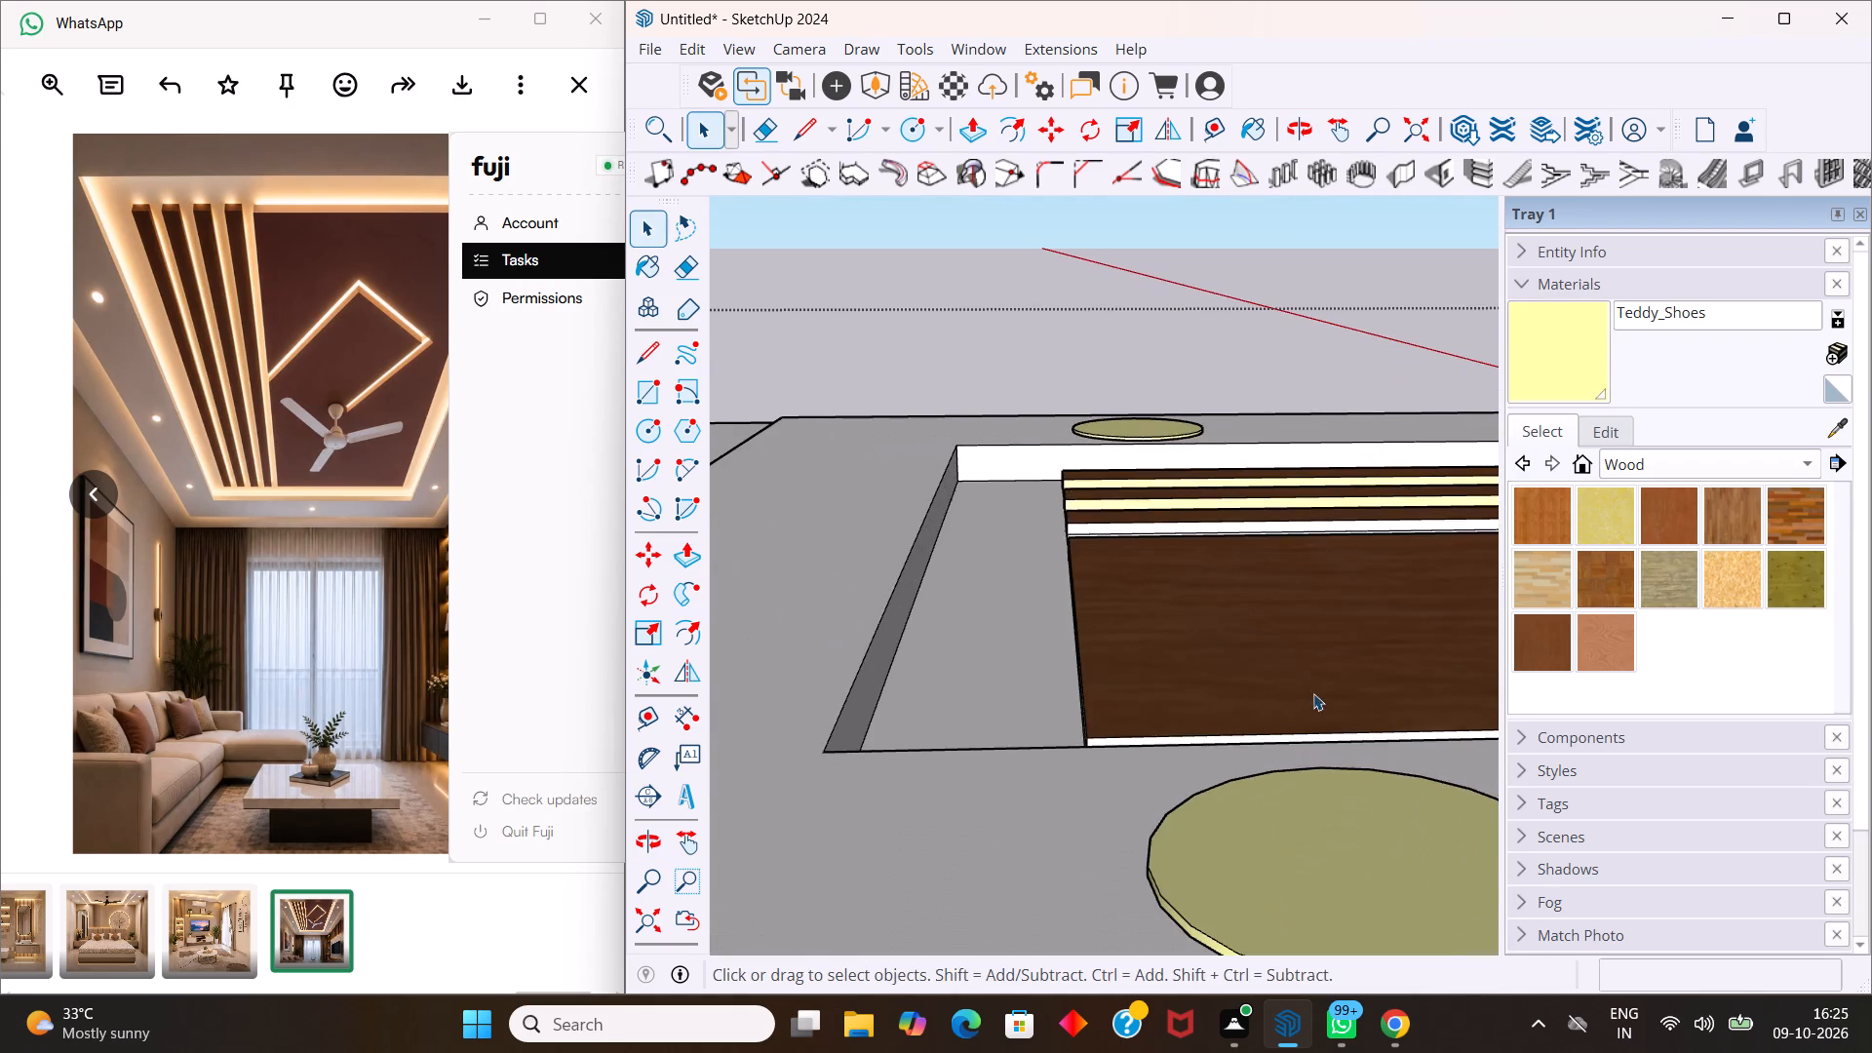
middle_click_drag(1318, 708, 1296, 767)
scroll(1283, 785, "up", 13)
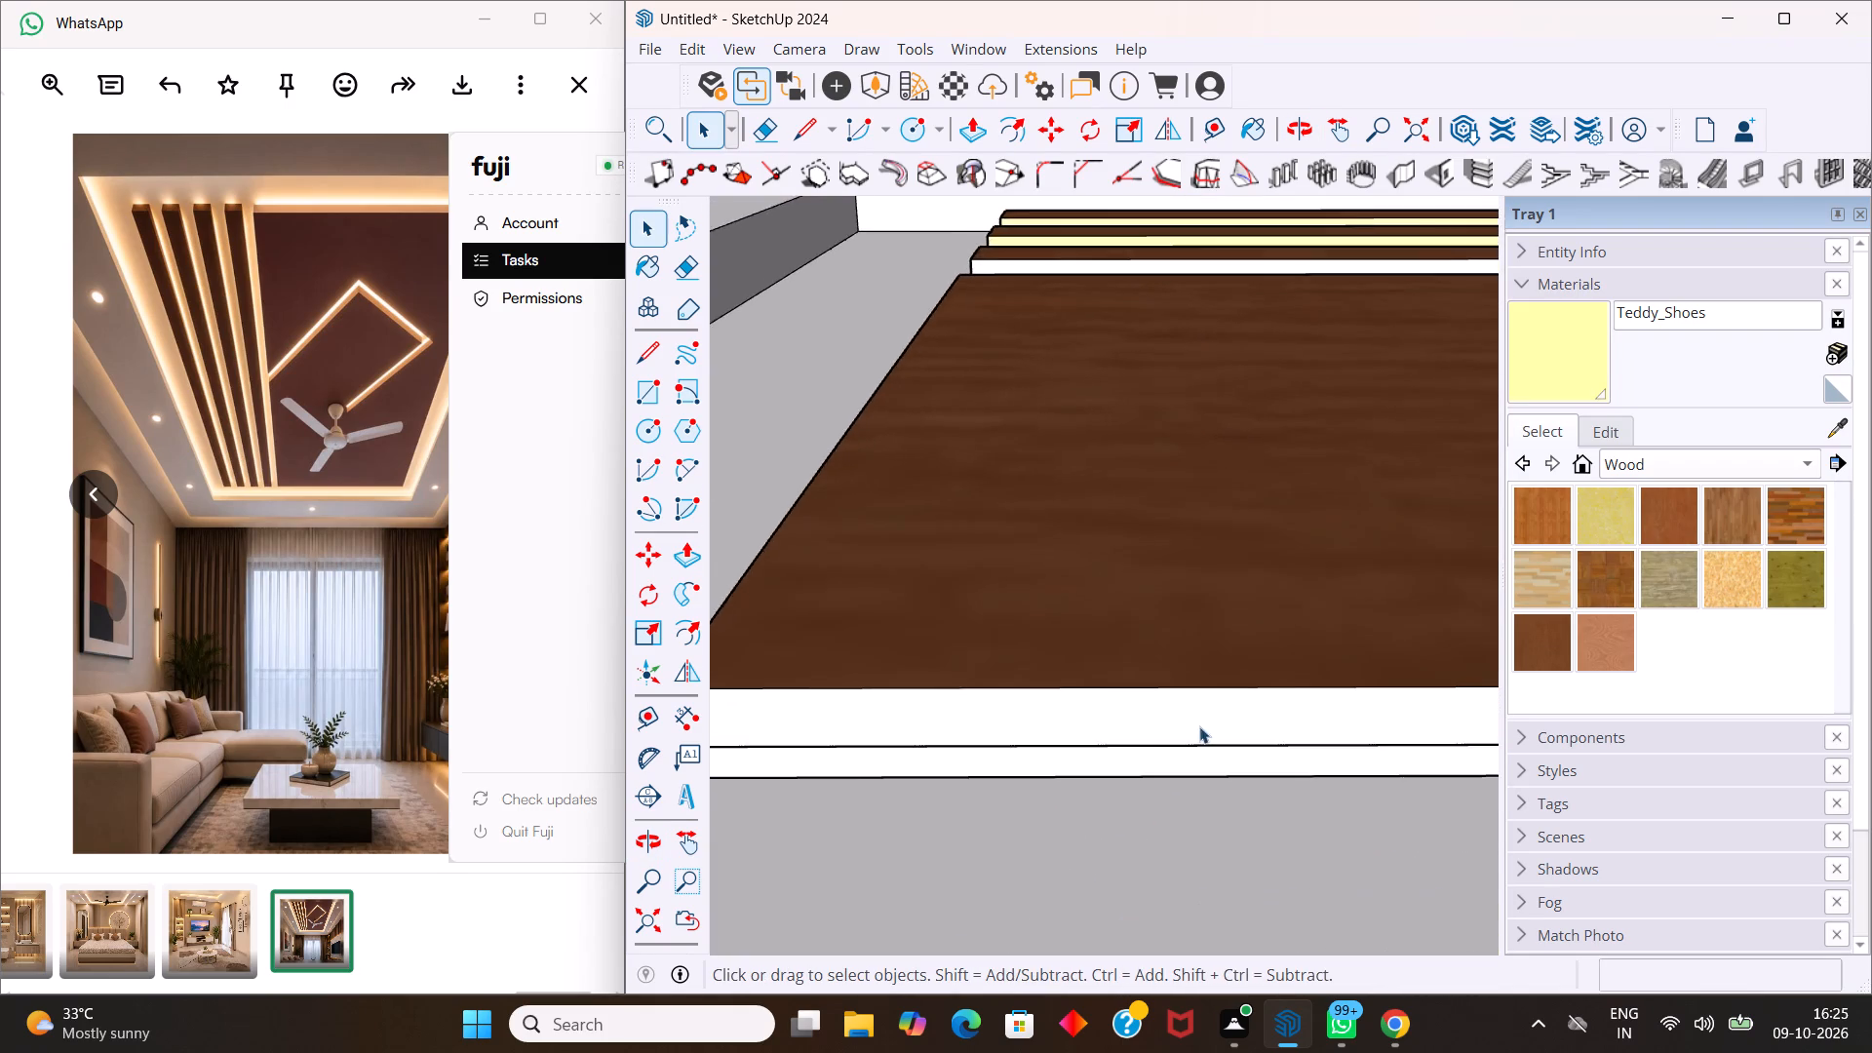
scroll(1199, 726, "up", 3)
scroll(1210, 724, "down", 3)
left_click(1224, 757)
scroll(1225, 757, "up", 4)
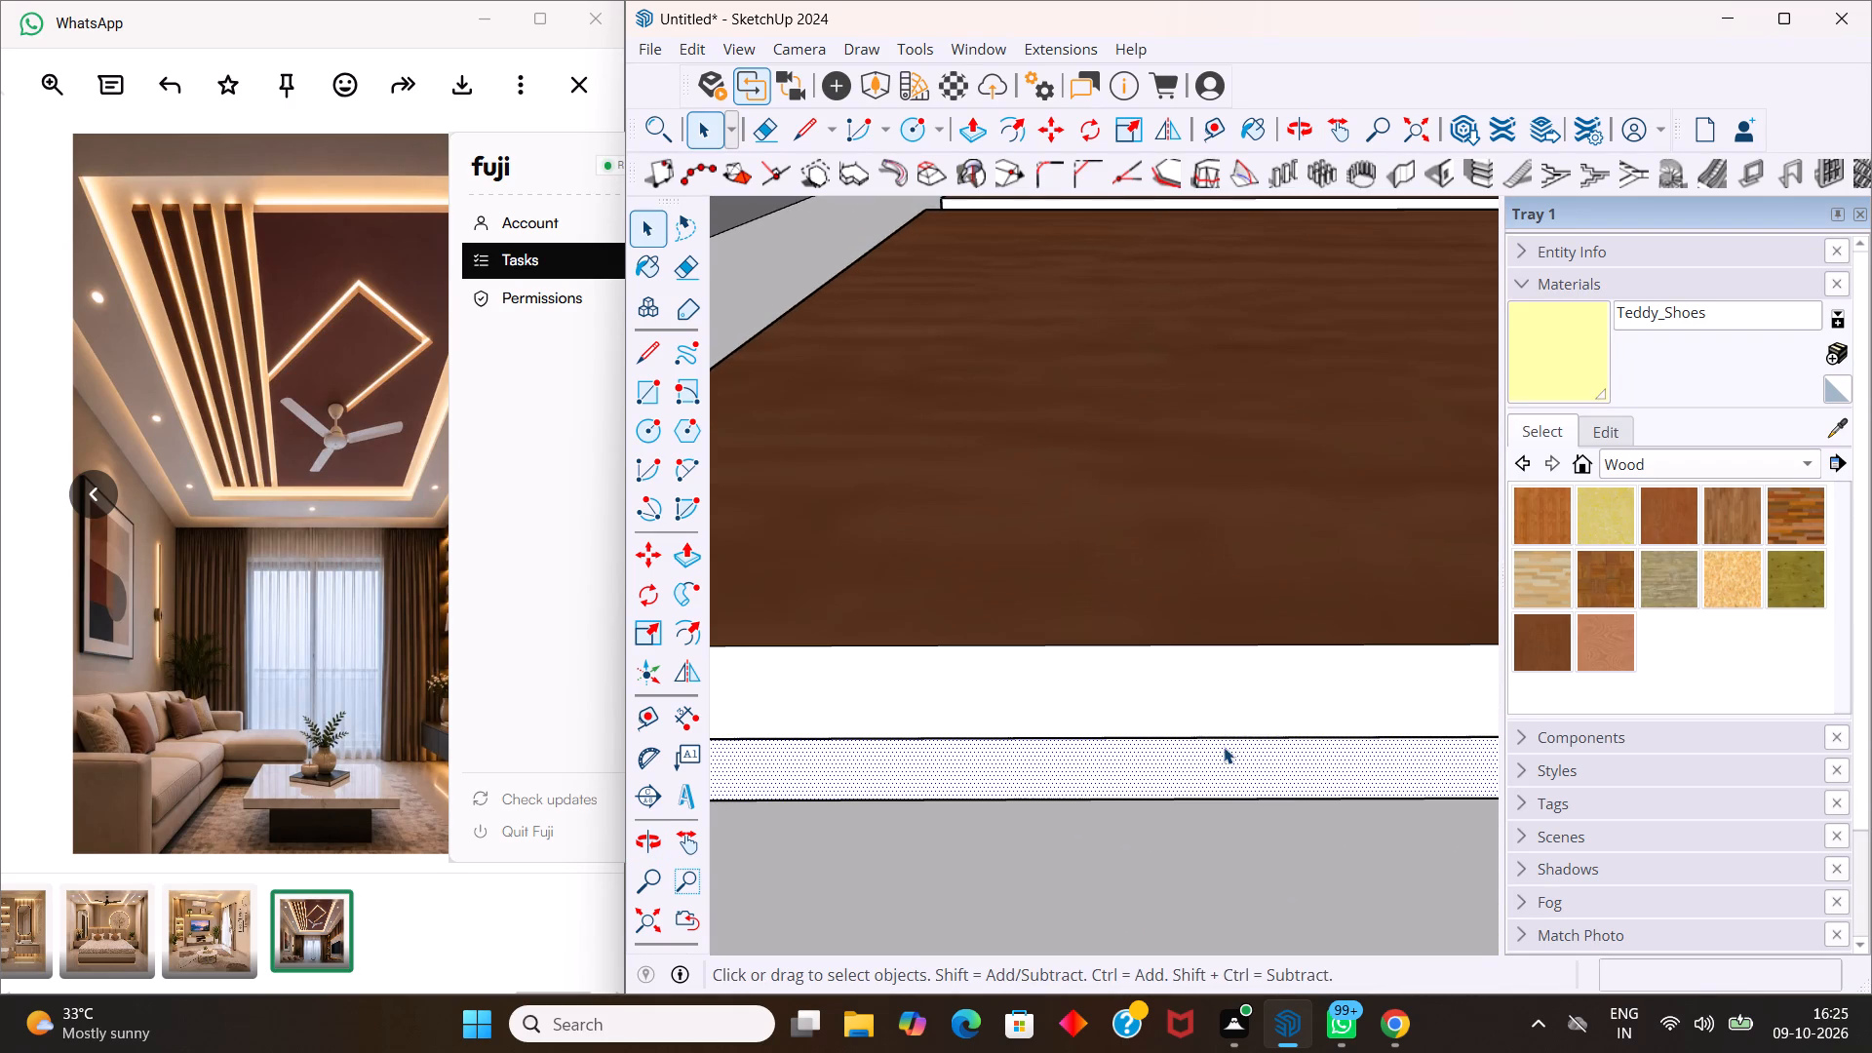
key("p")
left_click_drag(1224, 745, 1189, 737)
key("space")
Erase the edges that split the wood panel's outer long side and adjoining end face into two bands.
scroll(1101, 698, "down", 19)
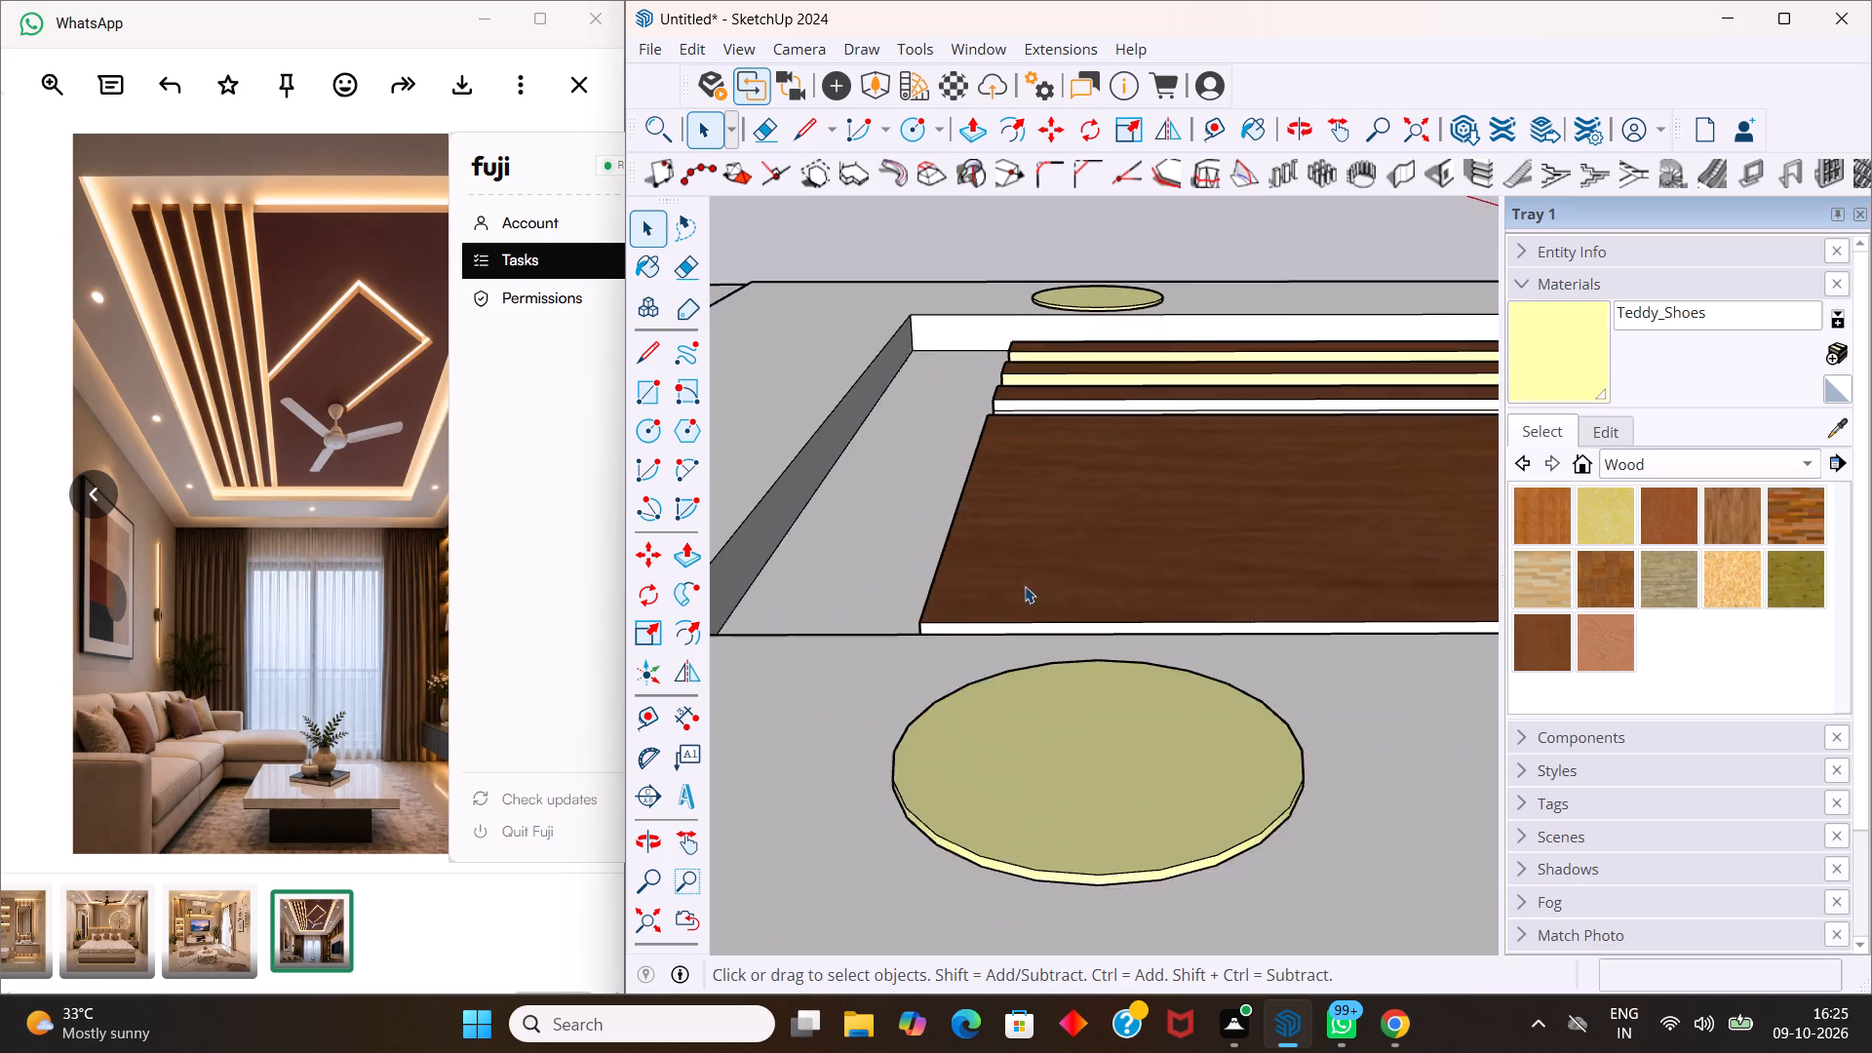
scroll(1025, 586, "down", 6)
middle_click_drag(1147, 557, 895, 672)
scroll(871, 628, "down", 11)
scroll(1215, 827, "up", 5)
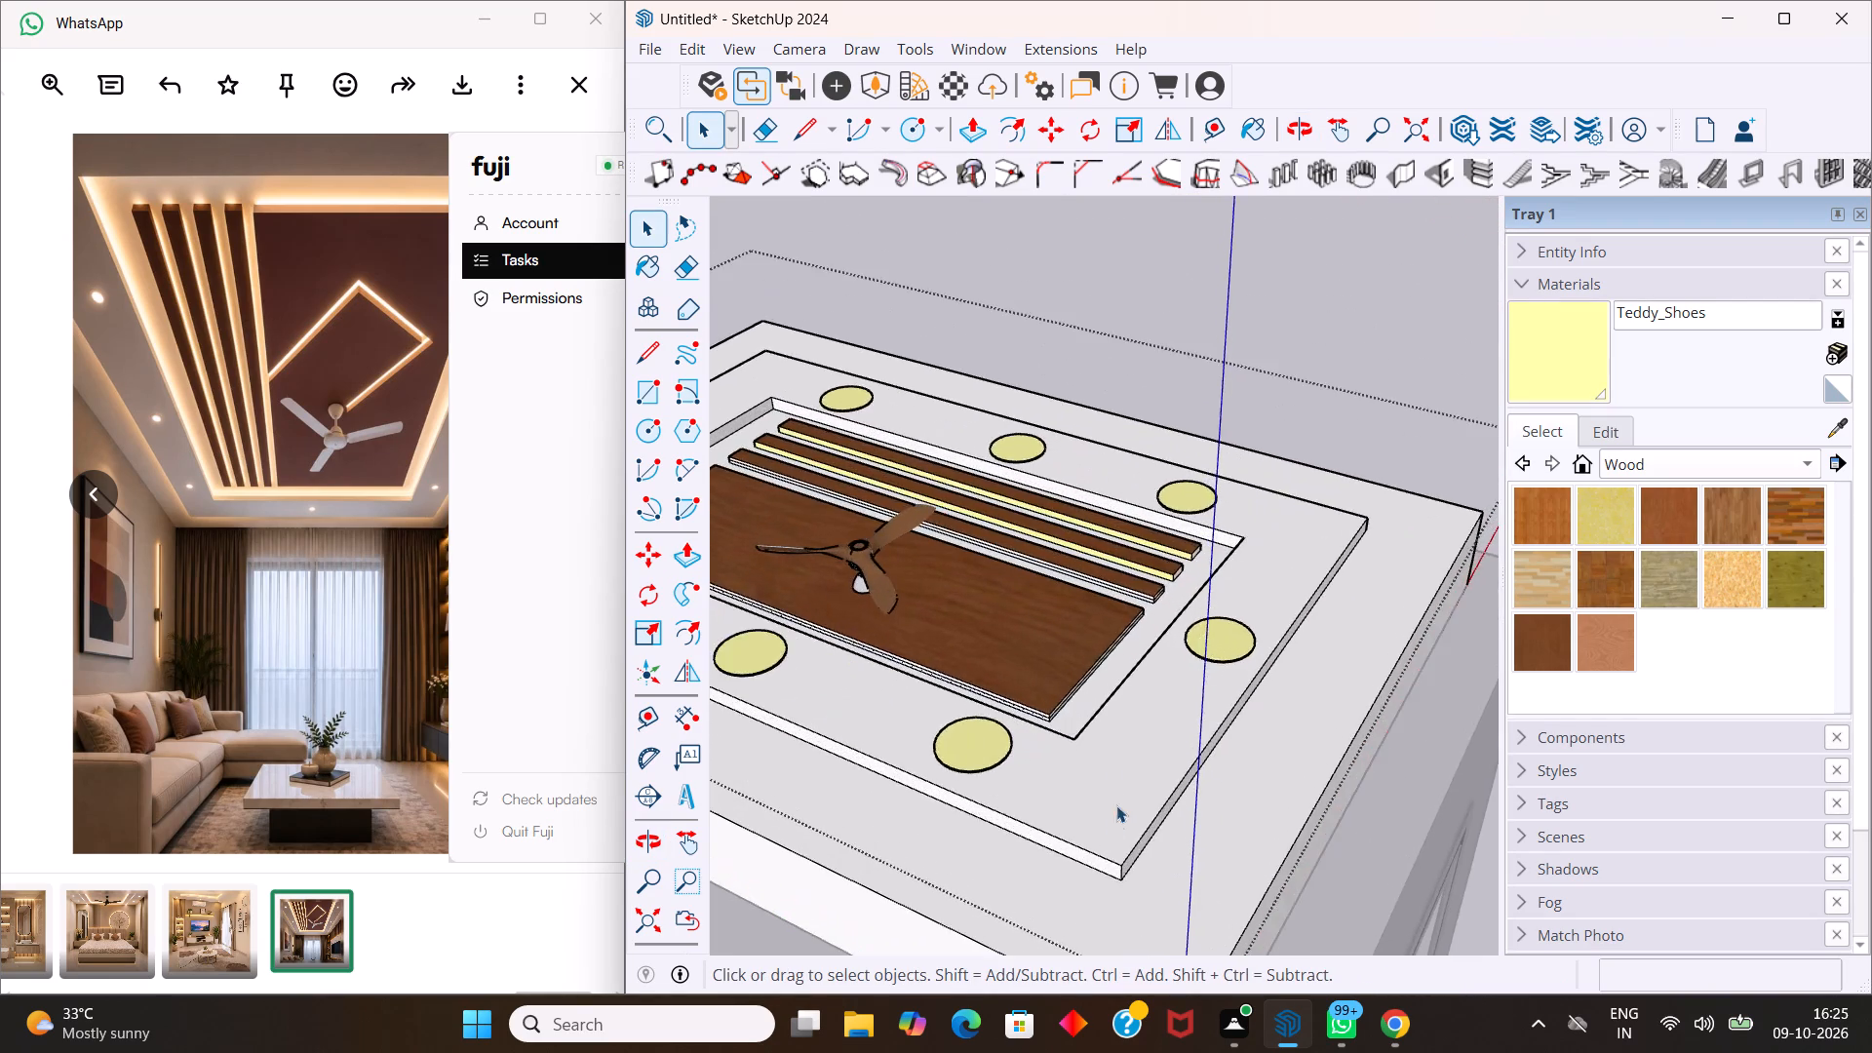
scroll(1107, 760, "up", 5)
scroll(1037, 709, "up", 20)
scroll(1037, 709, "up", 1)
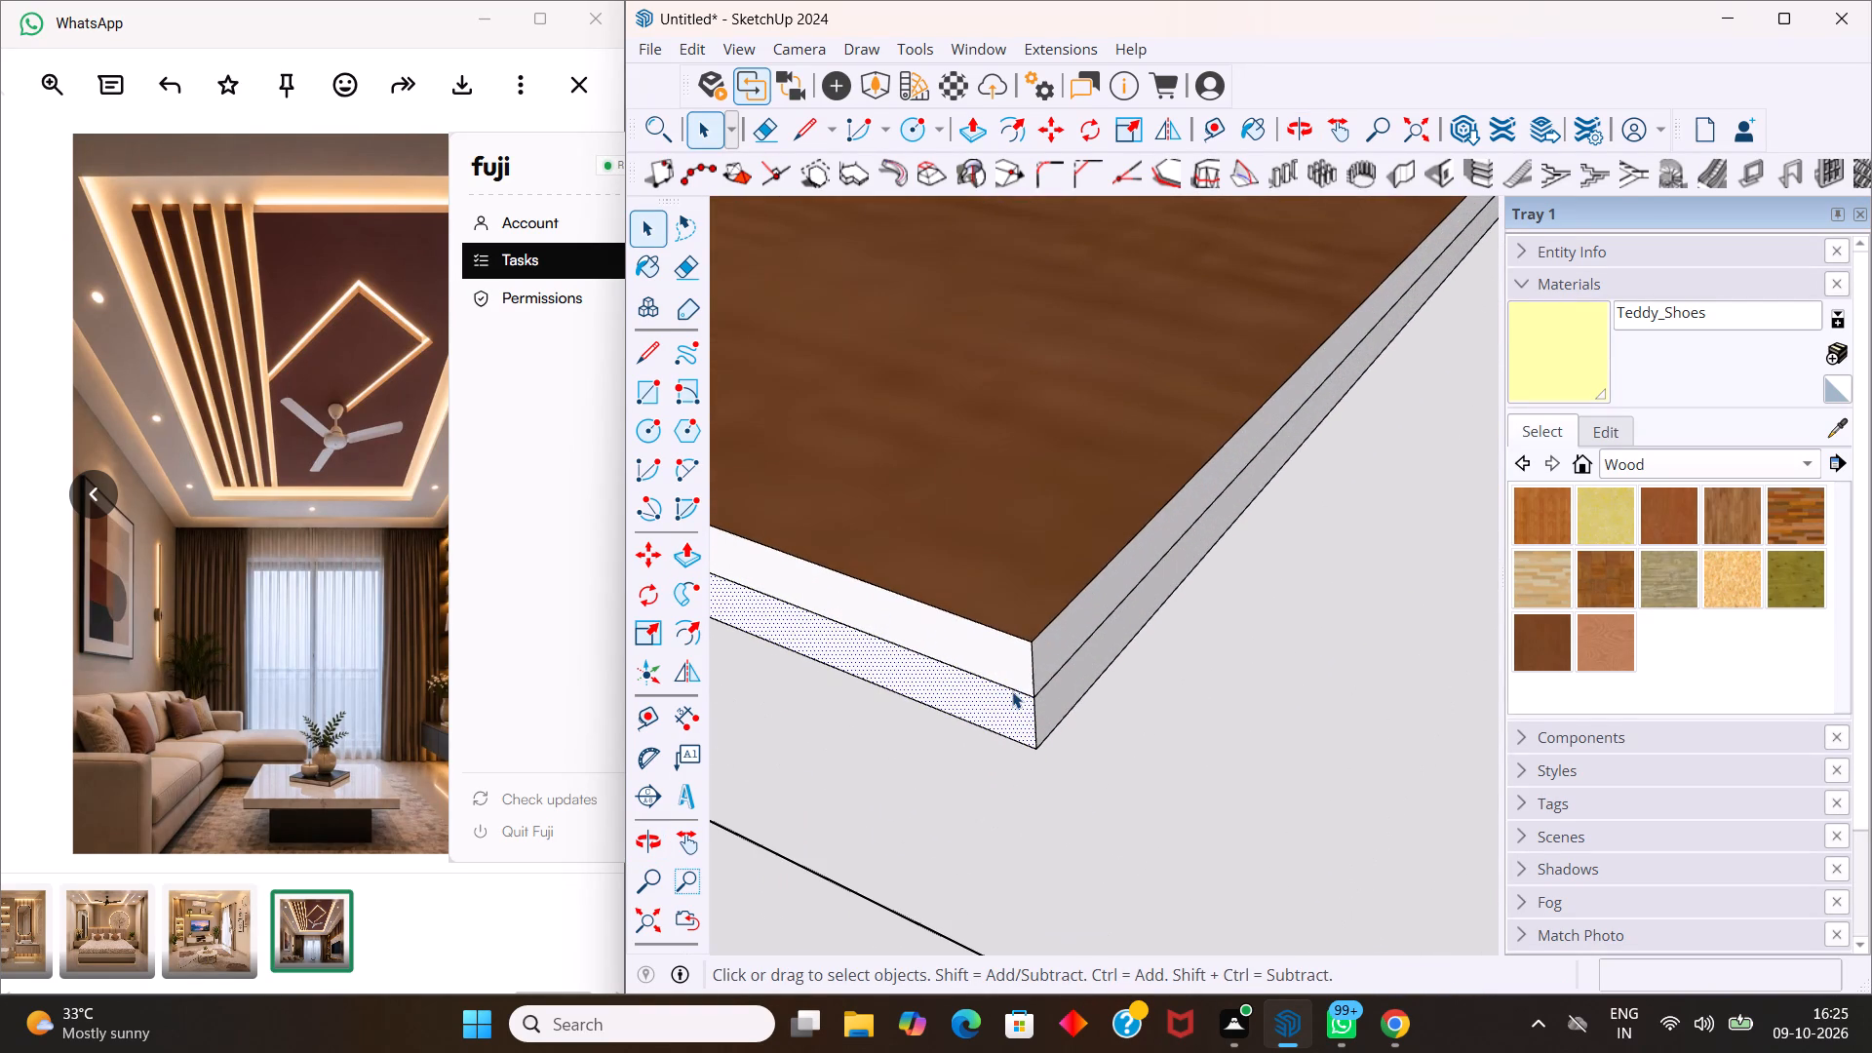
key("e")
left_click_drag(994, 680, 993, 688)
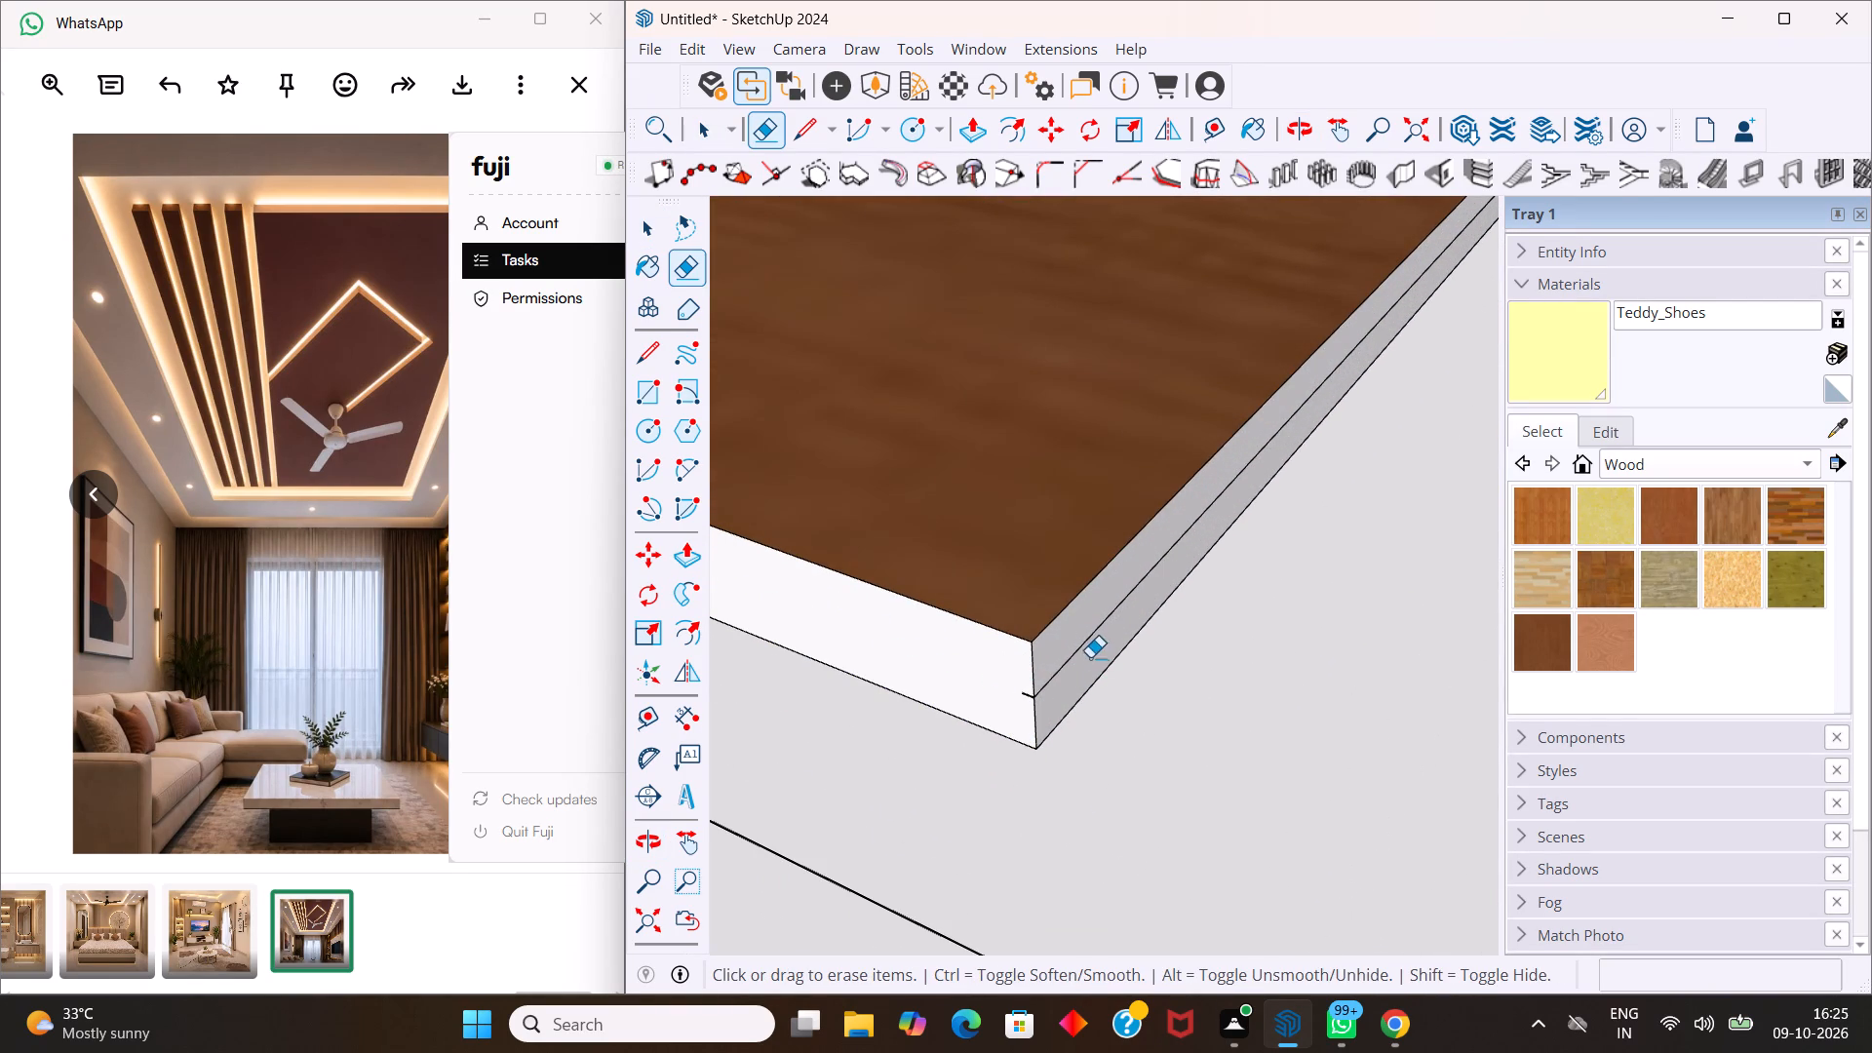
left_click(1085, 653)
left_click(1050, 677)
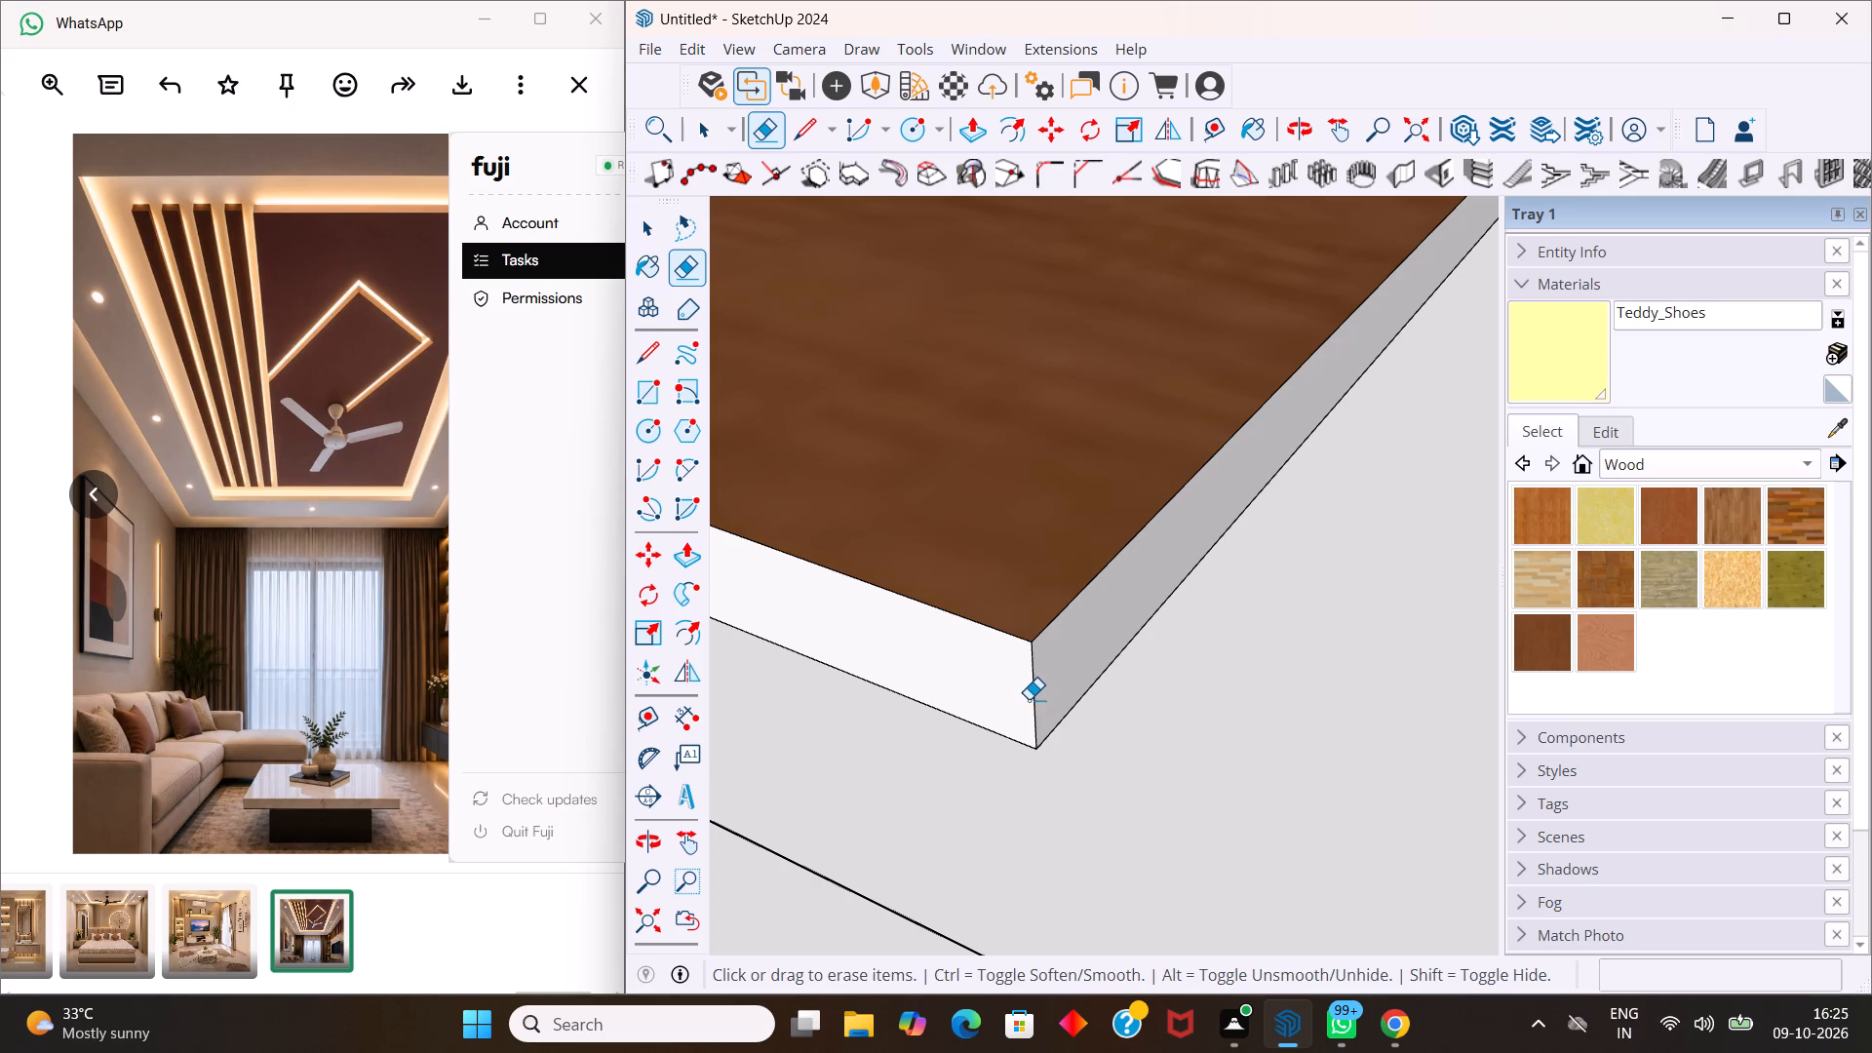
left_click(1029, 699)
Erase the edge that splits the wood panel's slat-facing long side into two bands.
scroll(1039, 682, "down", 17)
scroll(1293, 399, "up", 4)
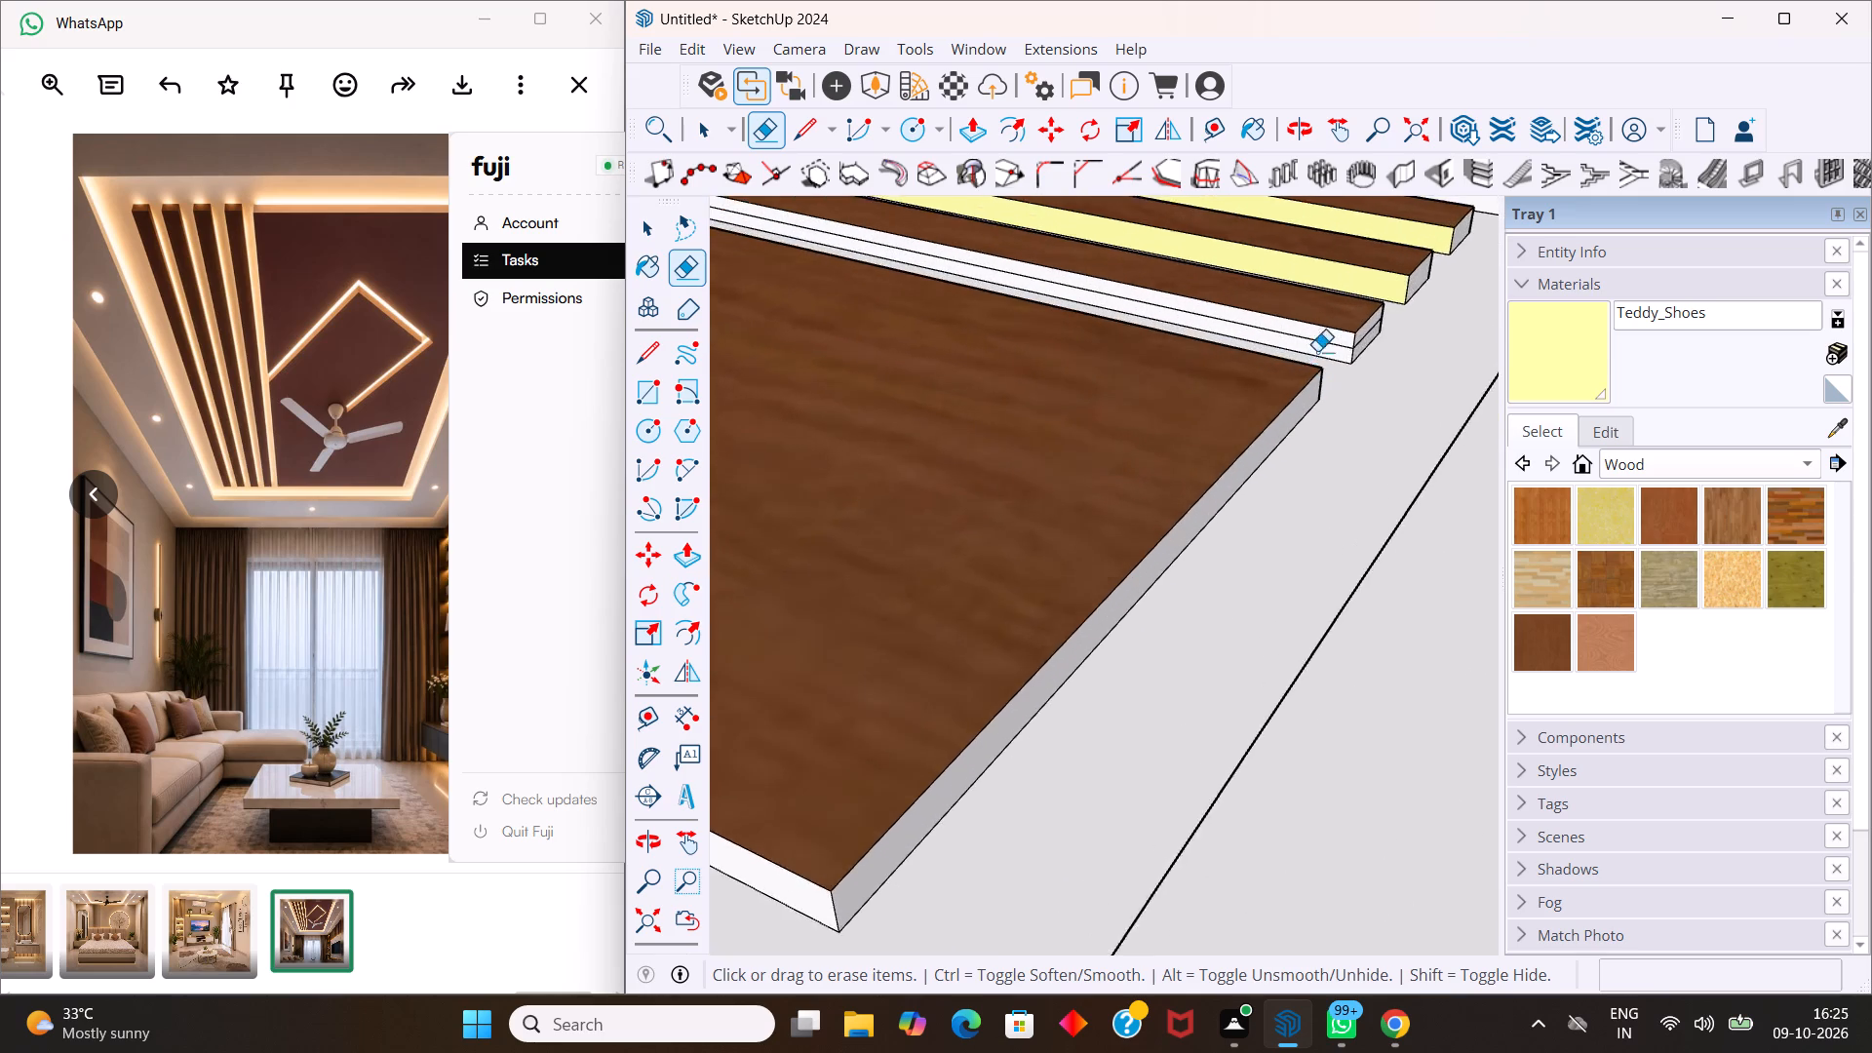
scroll(1317, 351, "up", 5)
middle_click_drag(1328, 342, 1306, 595)
scroll(1288, 460, "up", 6)
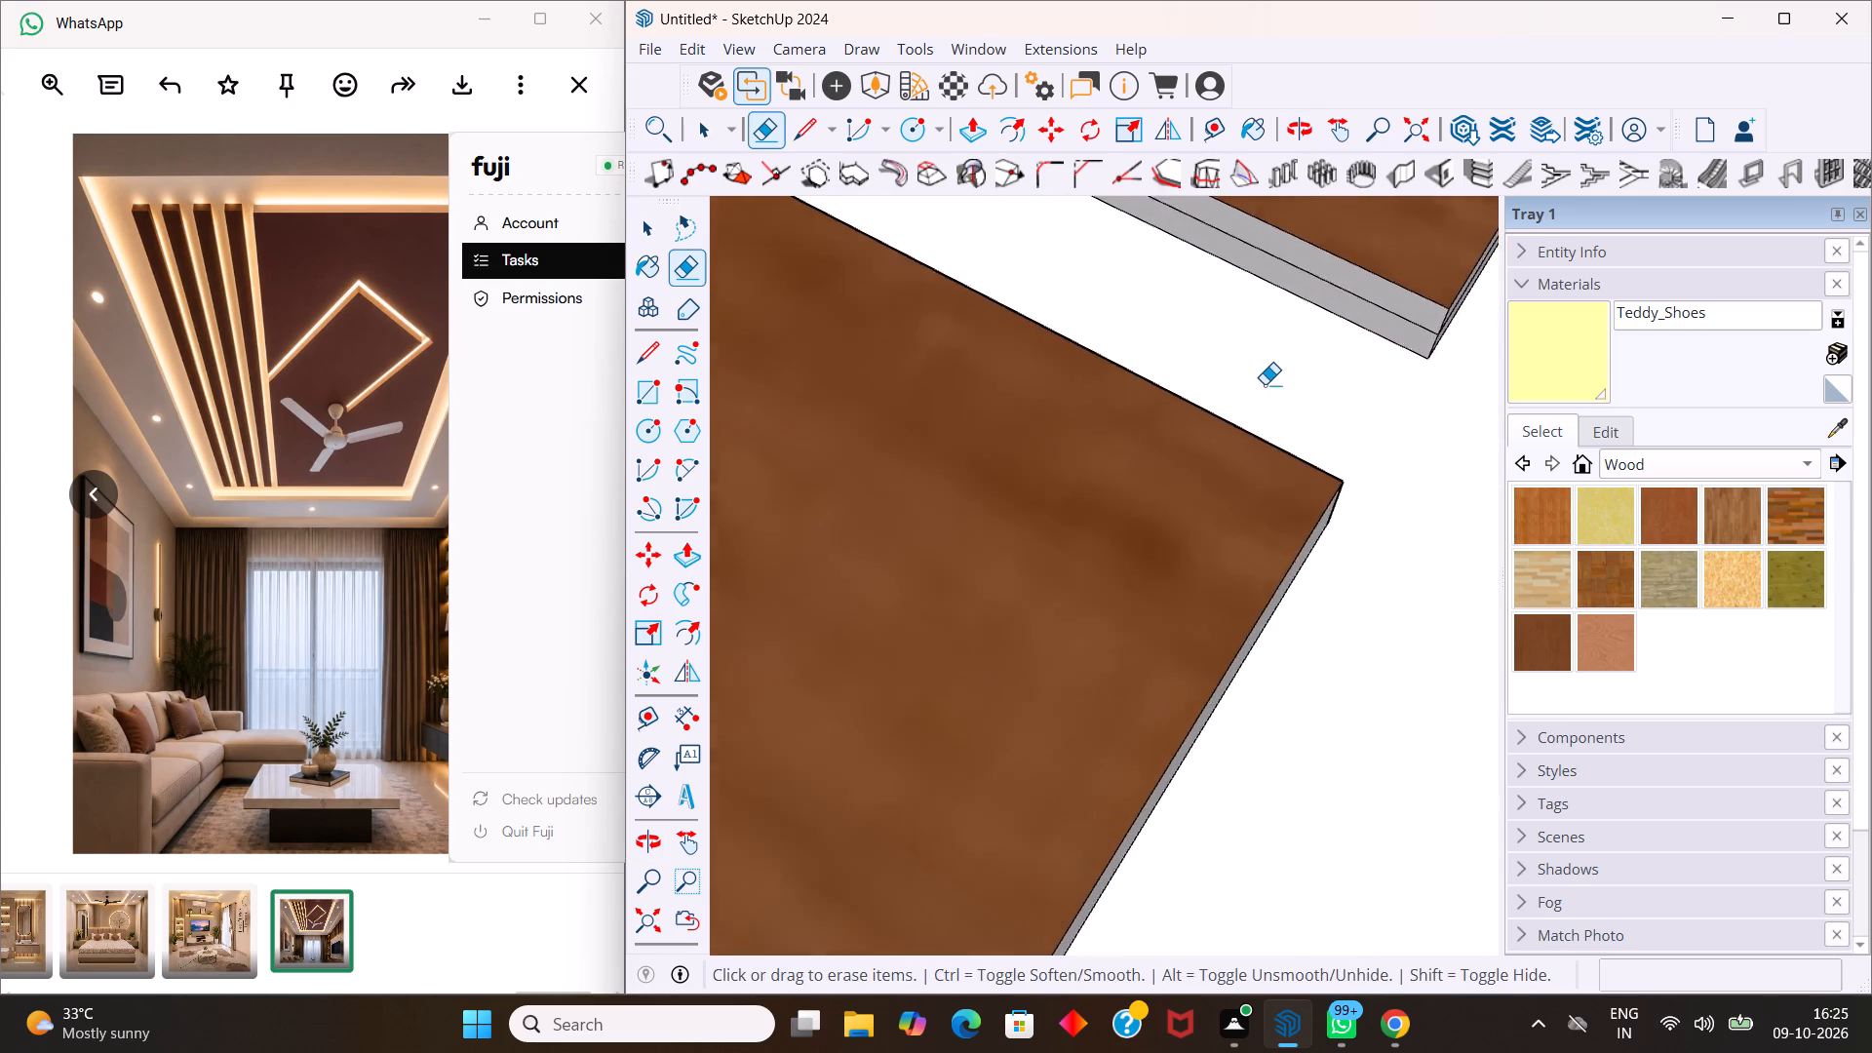
scroll(1265, 384, "up", 2)
middle_click_drag(1234, 386, 1226, 666)
middle_click_drag(1178, 473, 1179, 648)
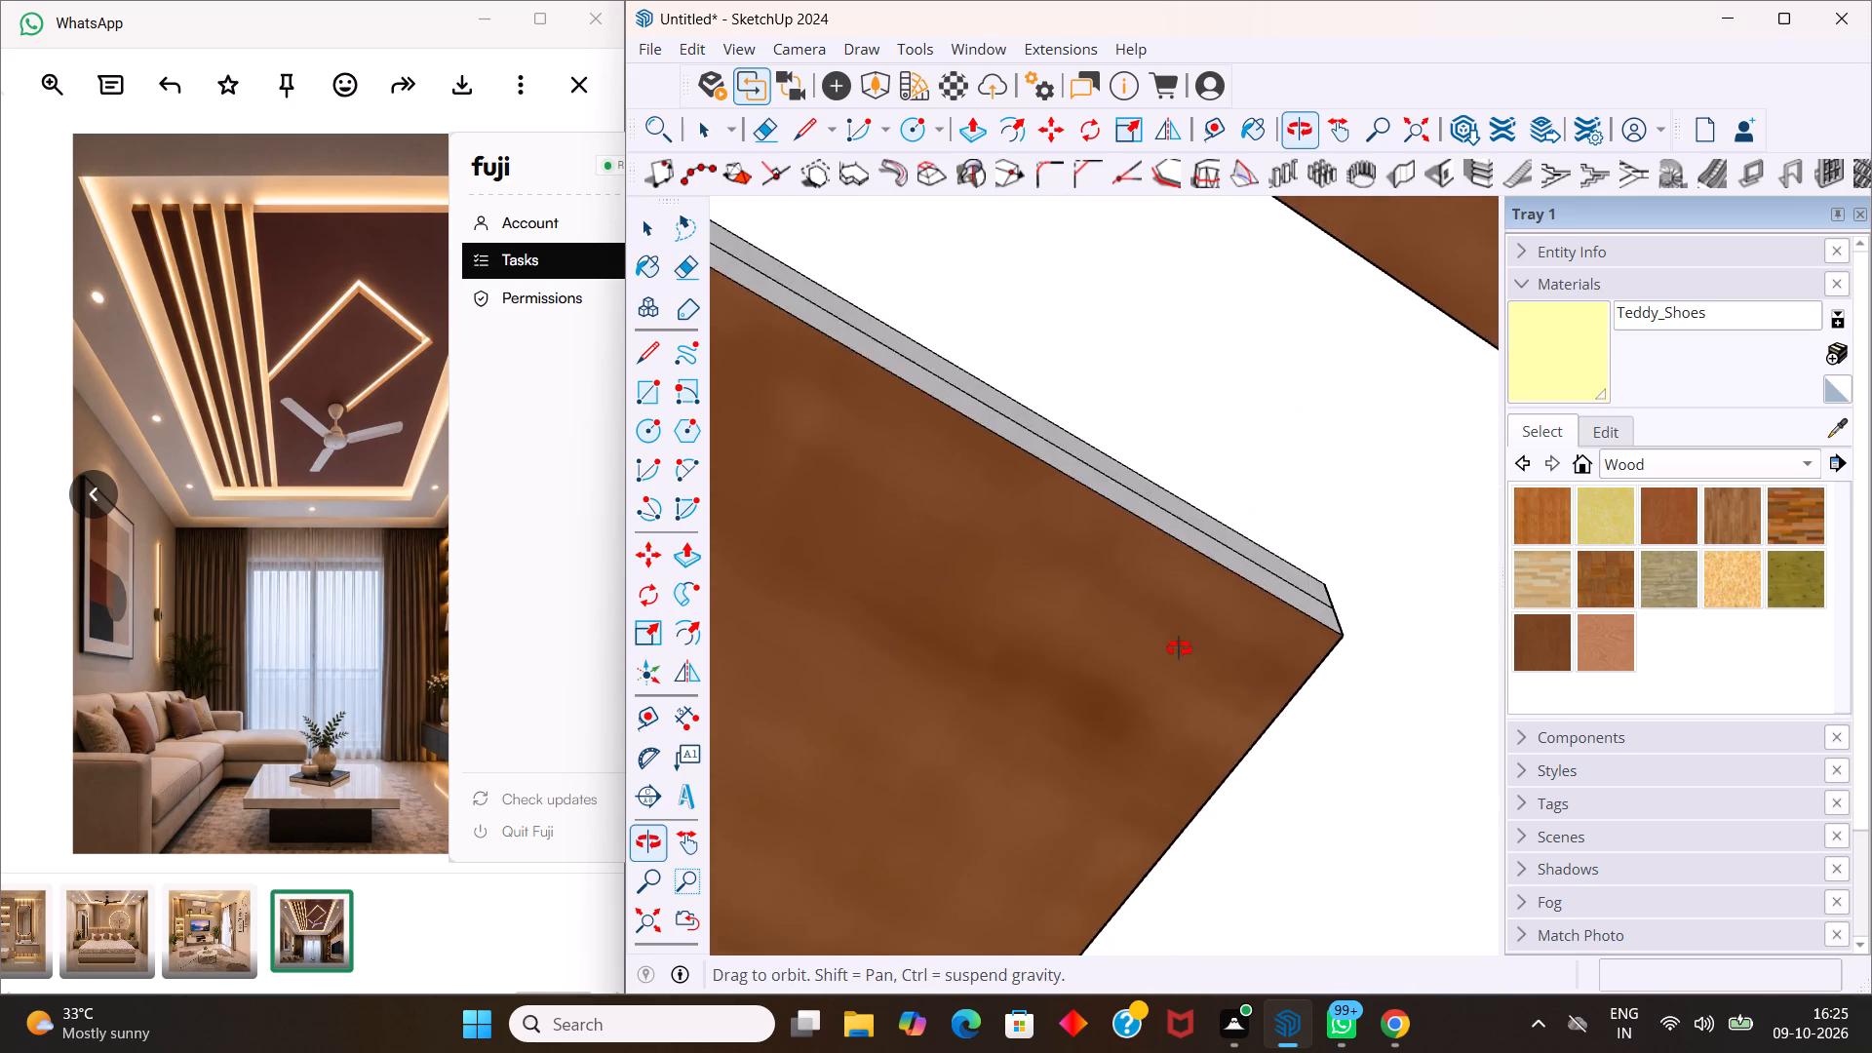
middle_click_drag(1179, 648, 1187, 687)
scroll(1185, 694, "up", 1)
left_click(1220, 529)
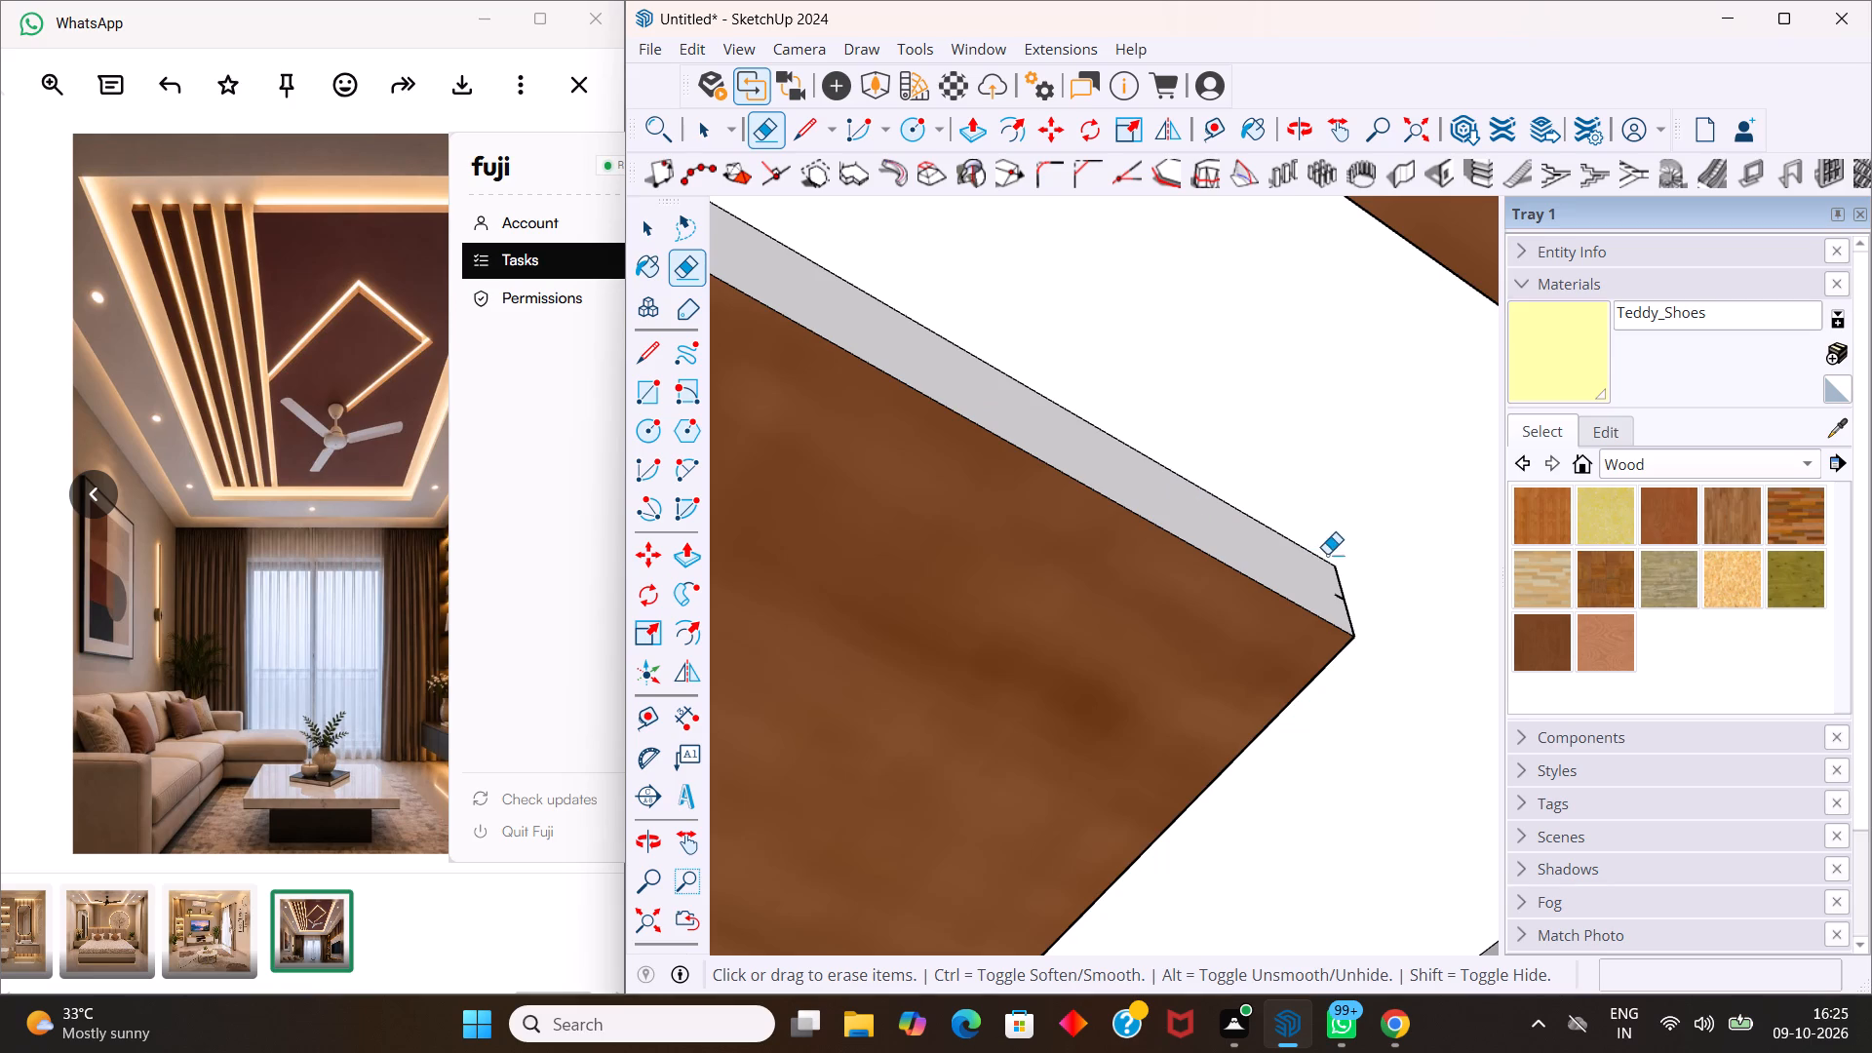
Erase the edge that splits the wood panel's remaining end face into two bands, undoing the erasure of a wrong edge.
scroll(1329, 546, "down", 20)
scroll(1329, 546, "down", 8)
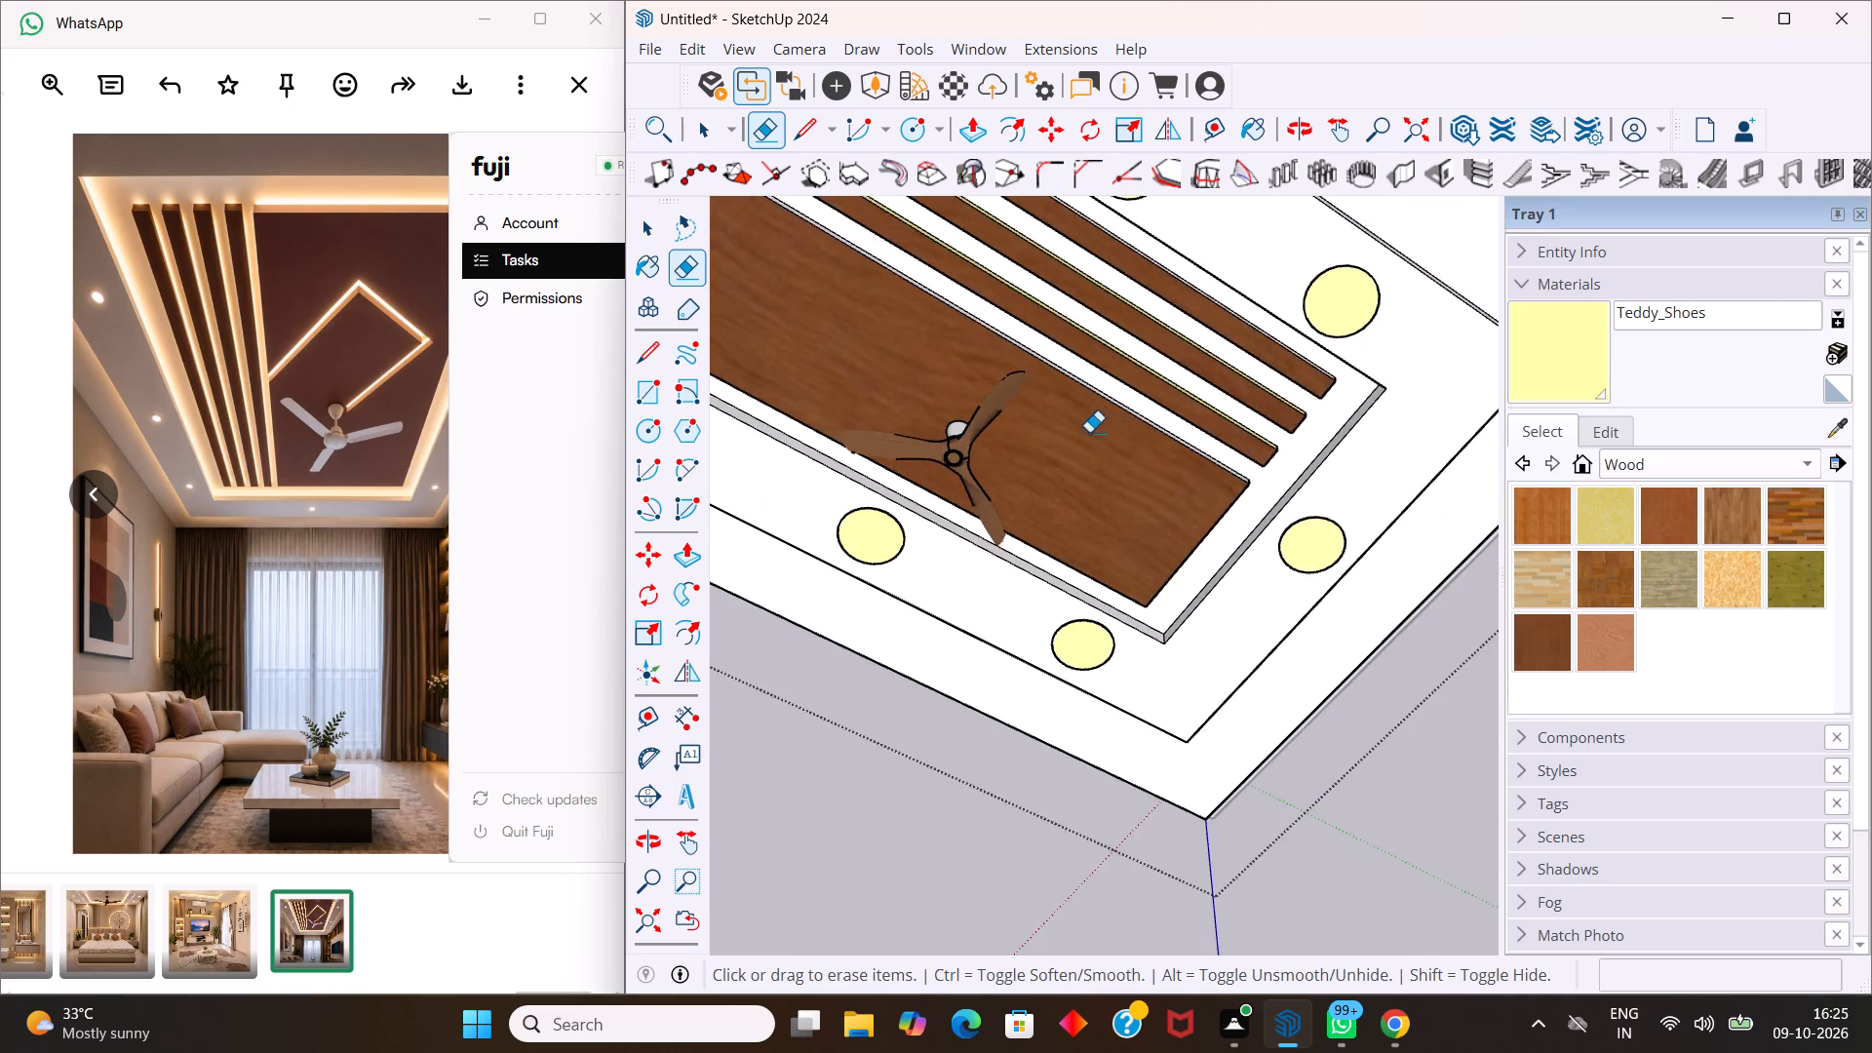
scroll(1089, 431, "down", 10)
scroll(961, 404, "up", 8)
middle_click_drag(869, 312, 1043, 452)
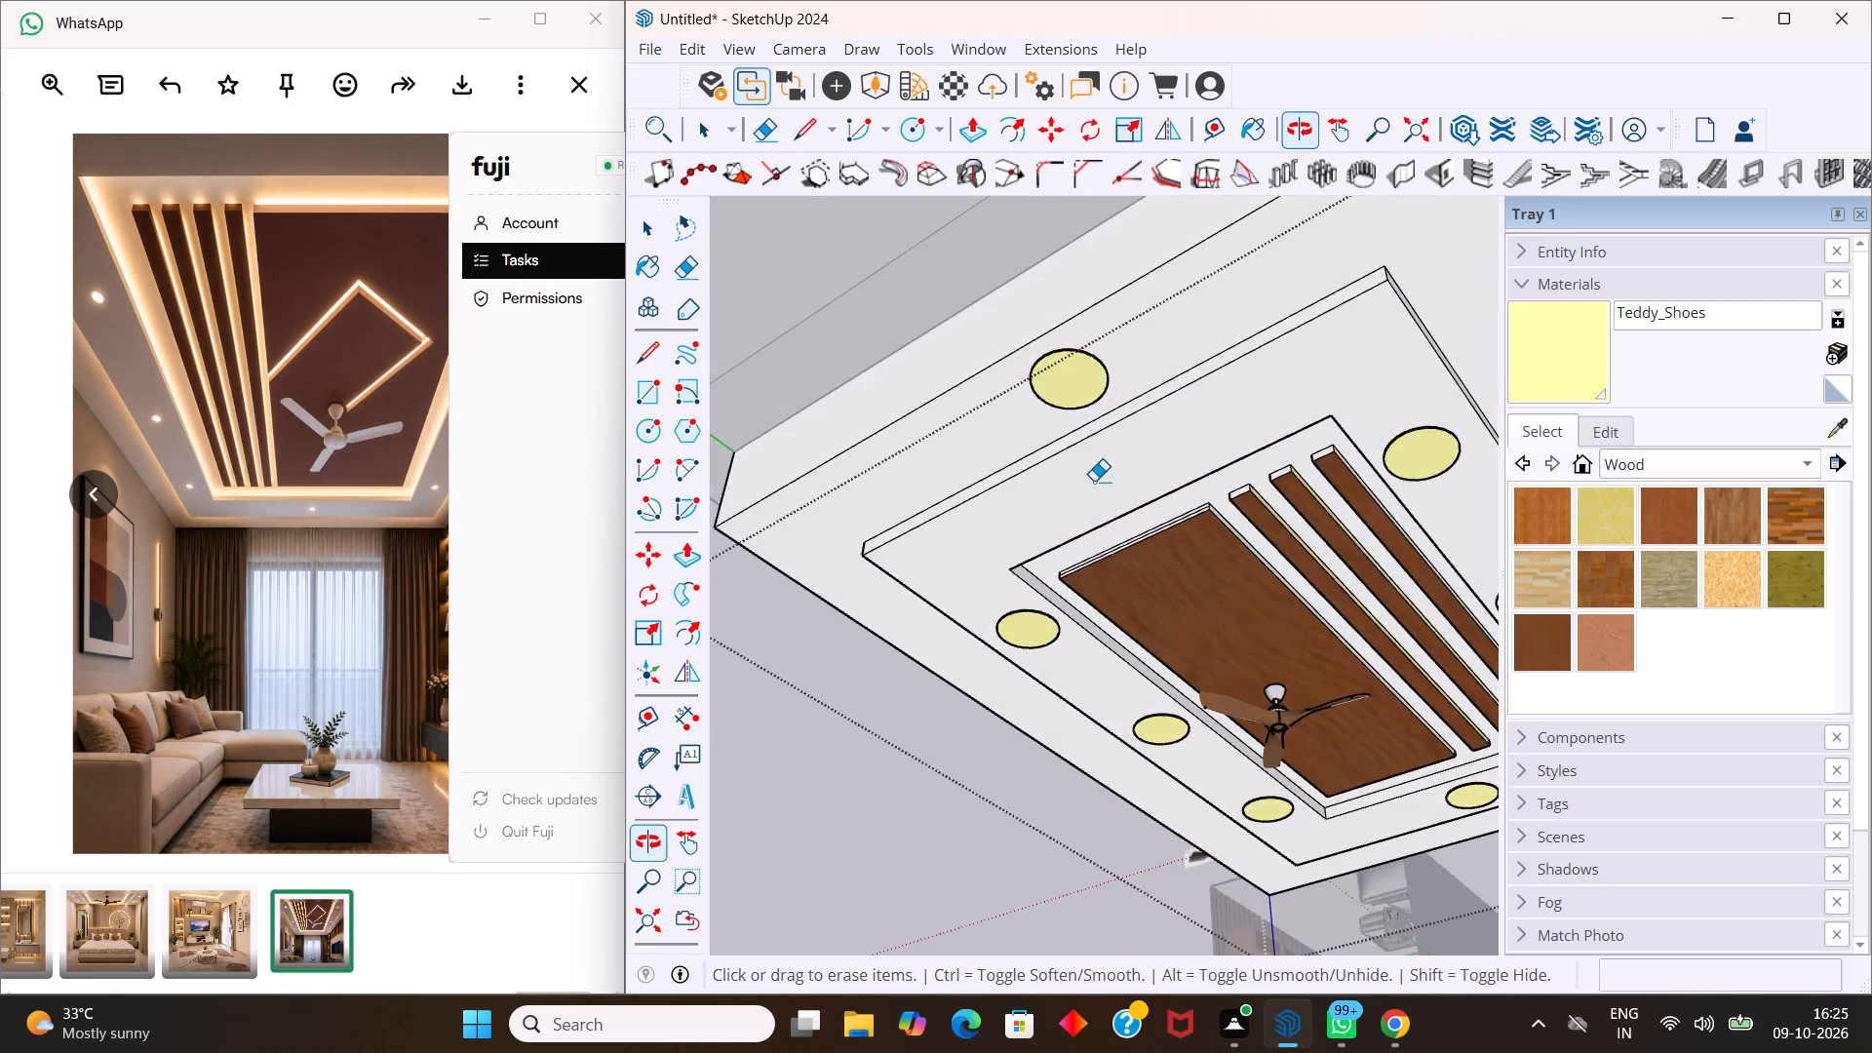
scroll(1116, 498, "up", 8)
left_click(1211, 536)
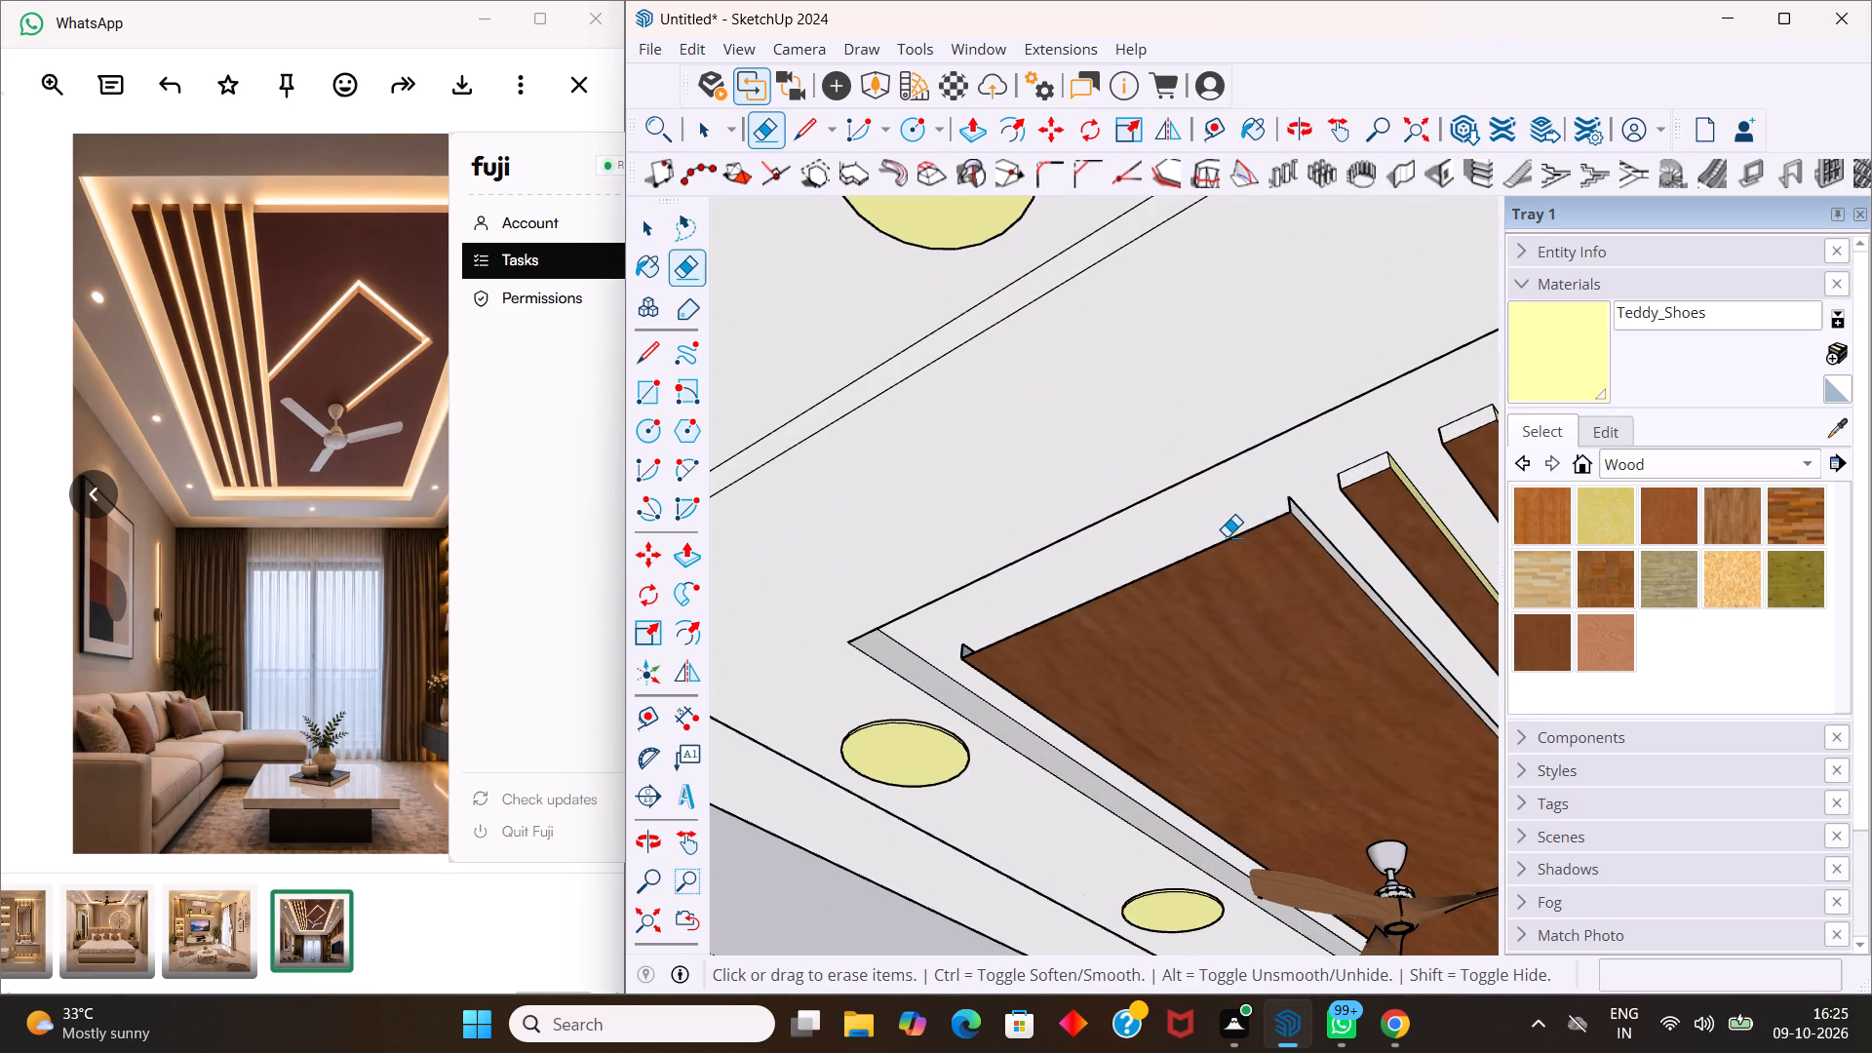
key("ctrl+z")
scroll(1199, 542, "up", 8)
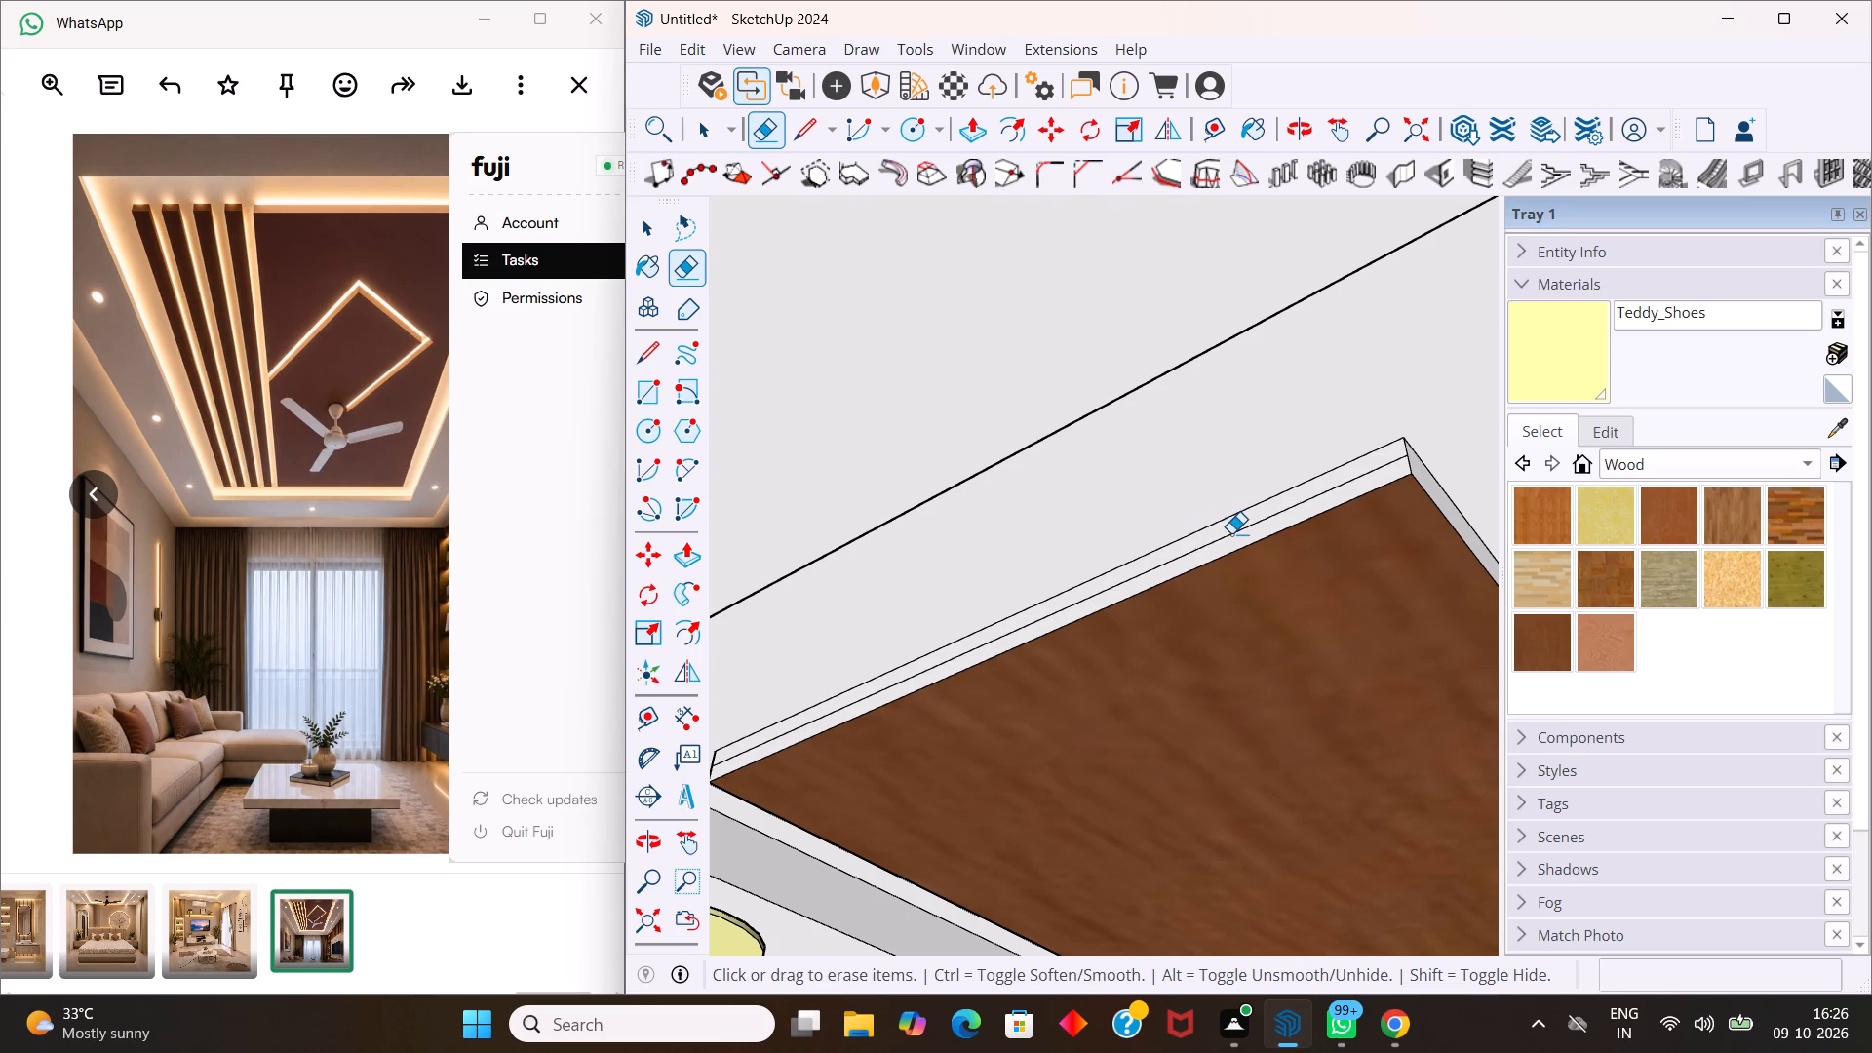
left_click(1231, 533)
key("space")
scroll(1196, 498, "down", 11)
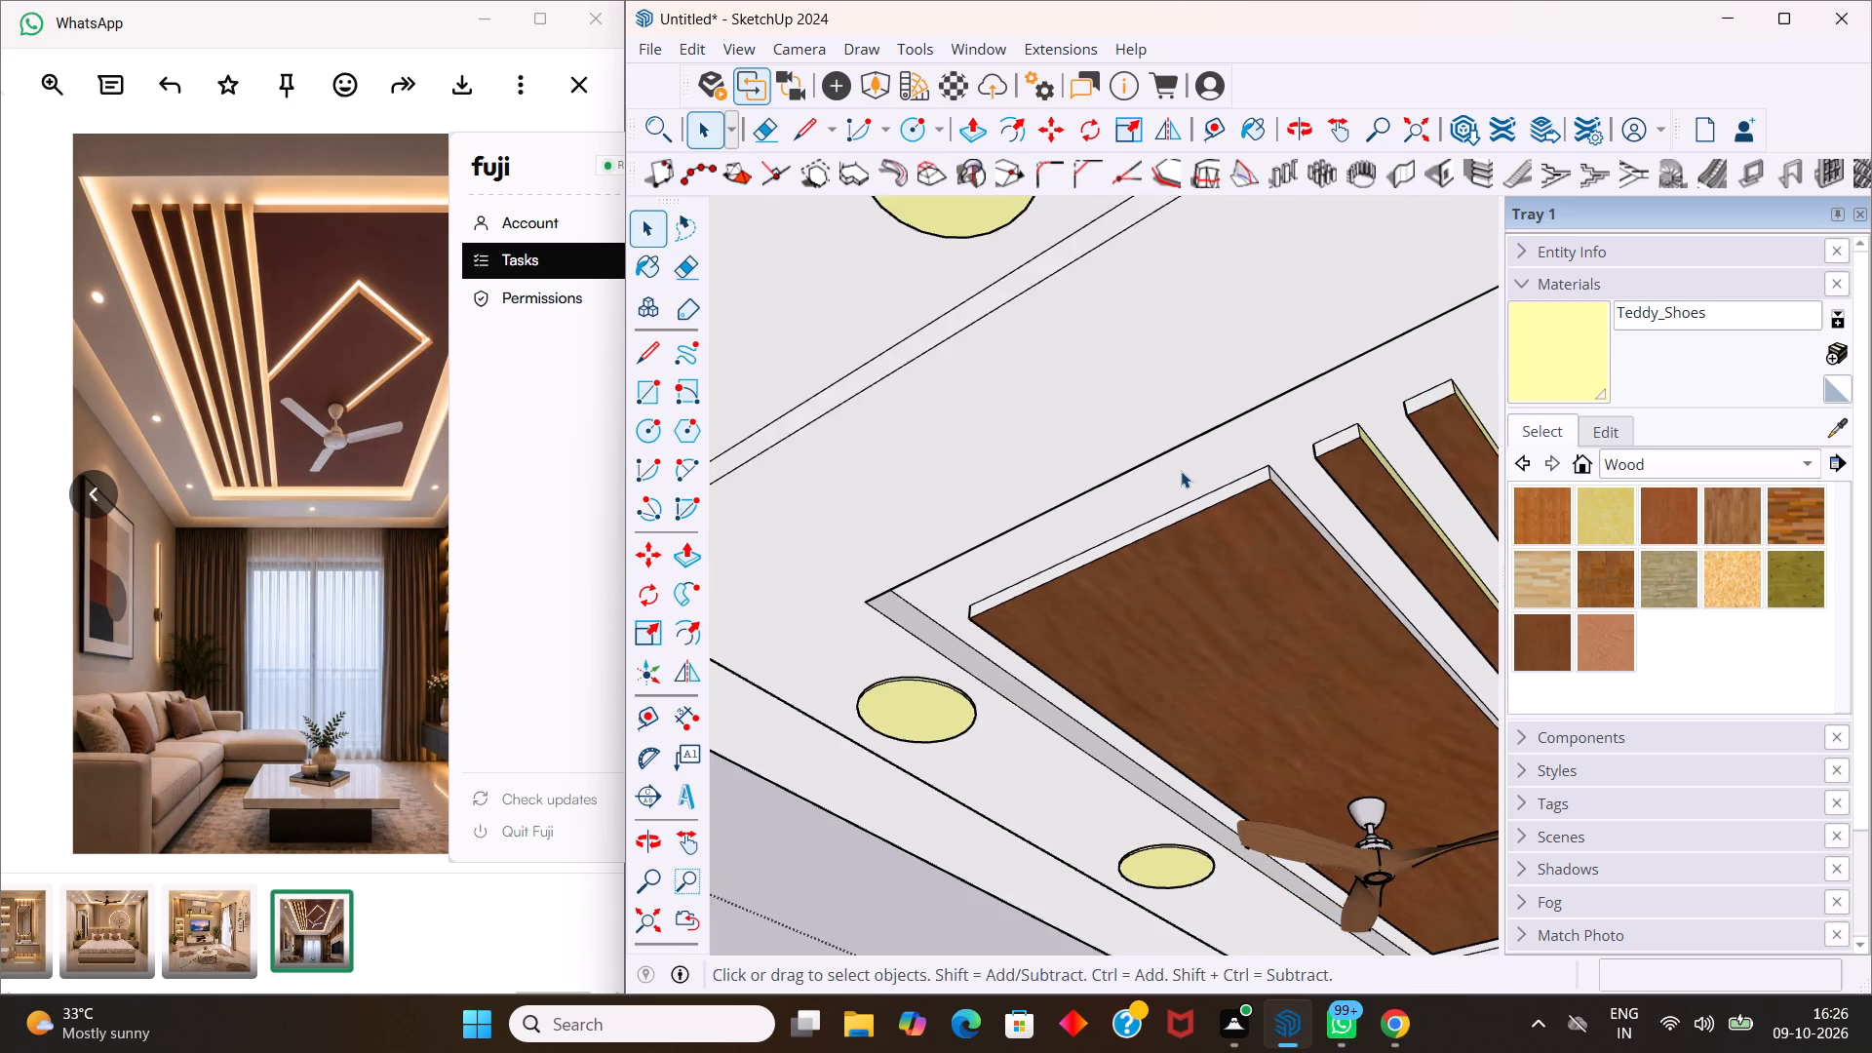
Paint the end faces of the three wooden slats on one side of the ceiling with the pale yellow Teddy_Shoes material.
scroll(1181, 471, "down", 4)
left_click(1553, 360)
scroll(1386, 410, "up", 8)
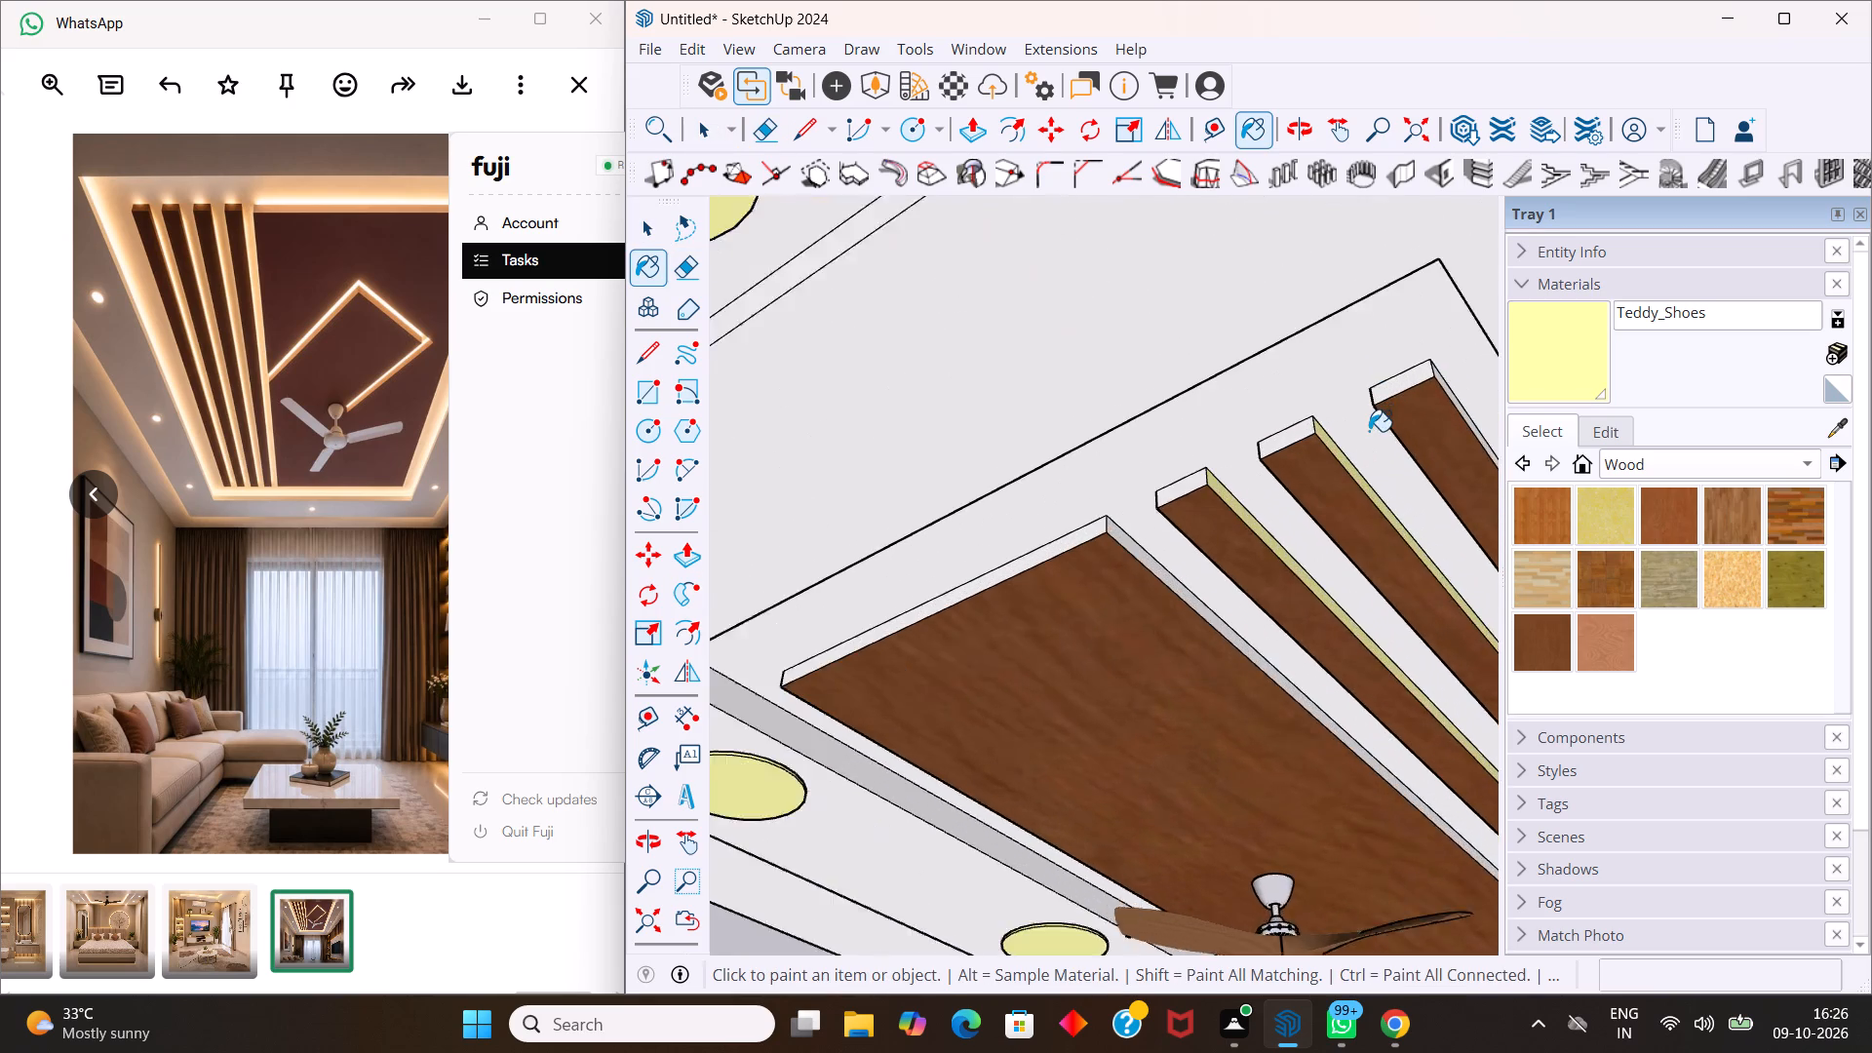
scroll(1369, 431, "up", 1)
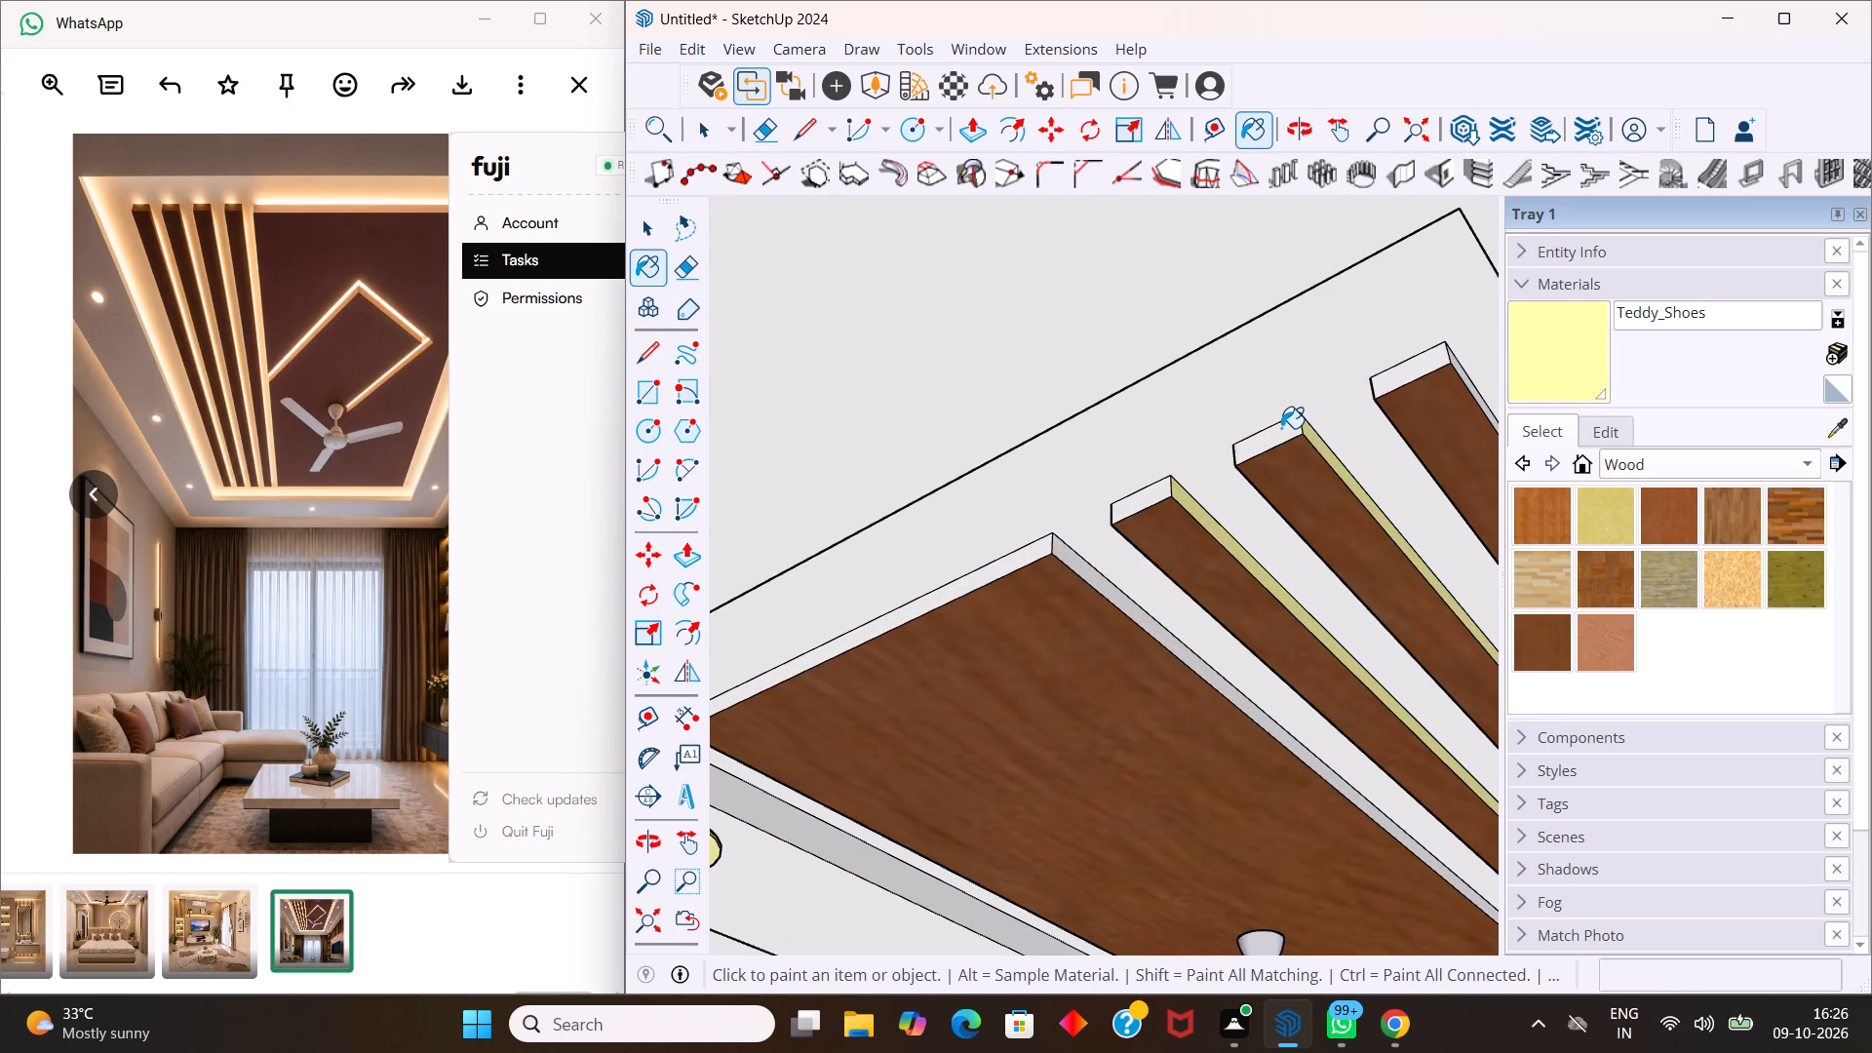
left_click(1281, 428)
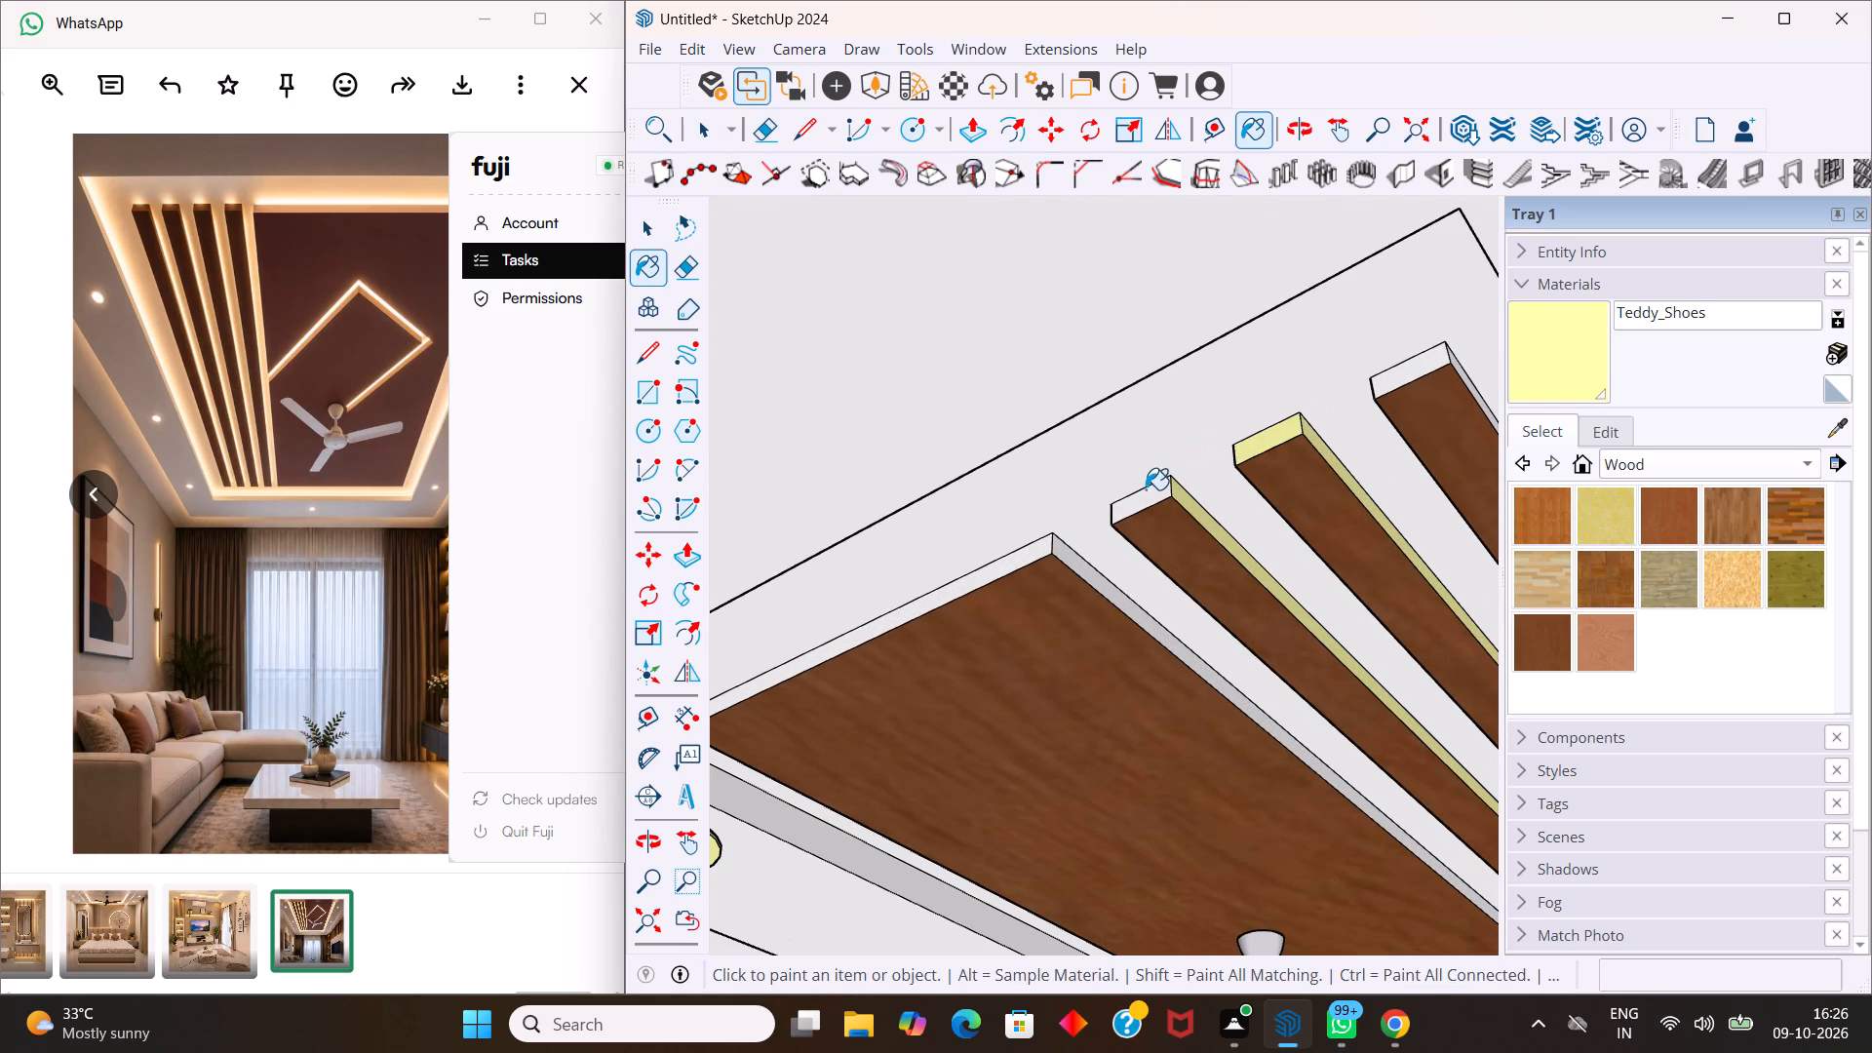
left_click(1144, 494)
left_click(1394, 383)
scroll(1356, 400, "down", 5)
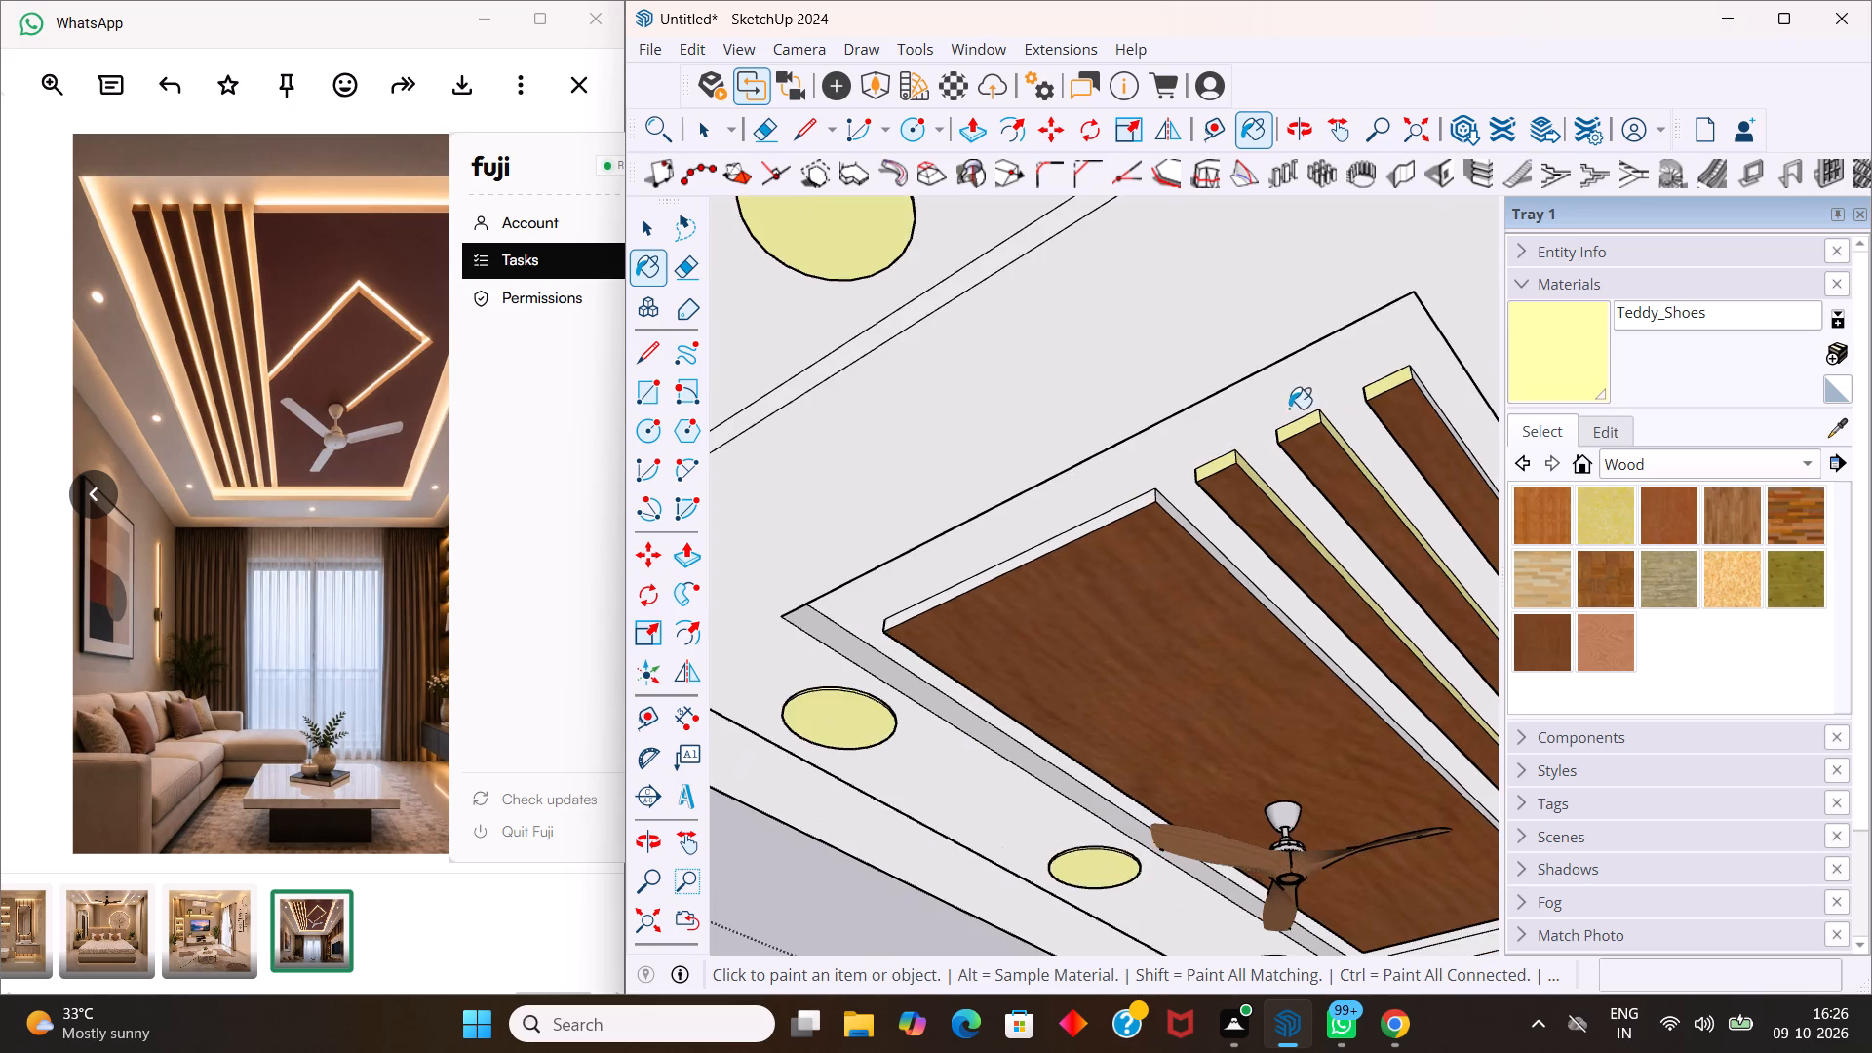
Paint the outermost slat's unpainted long side, the wood panel's slat-facing long side and its adjoining end face with Teddy_Shoes.
middle_click_drag(1277, 425, 991, 545)
scroll(1391, 332, "up", 3)
left_click(1376, 329)
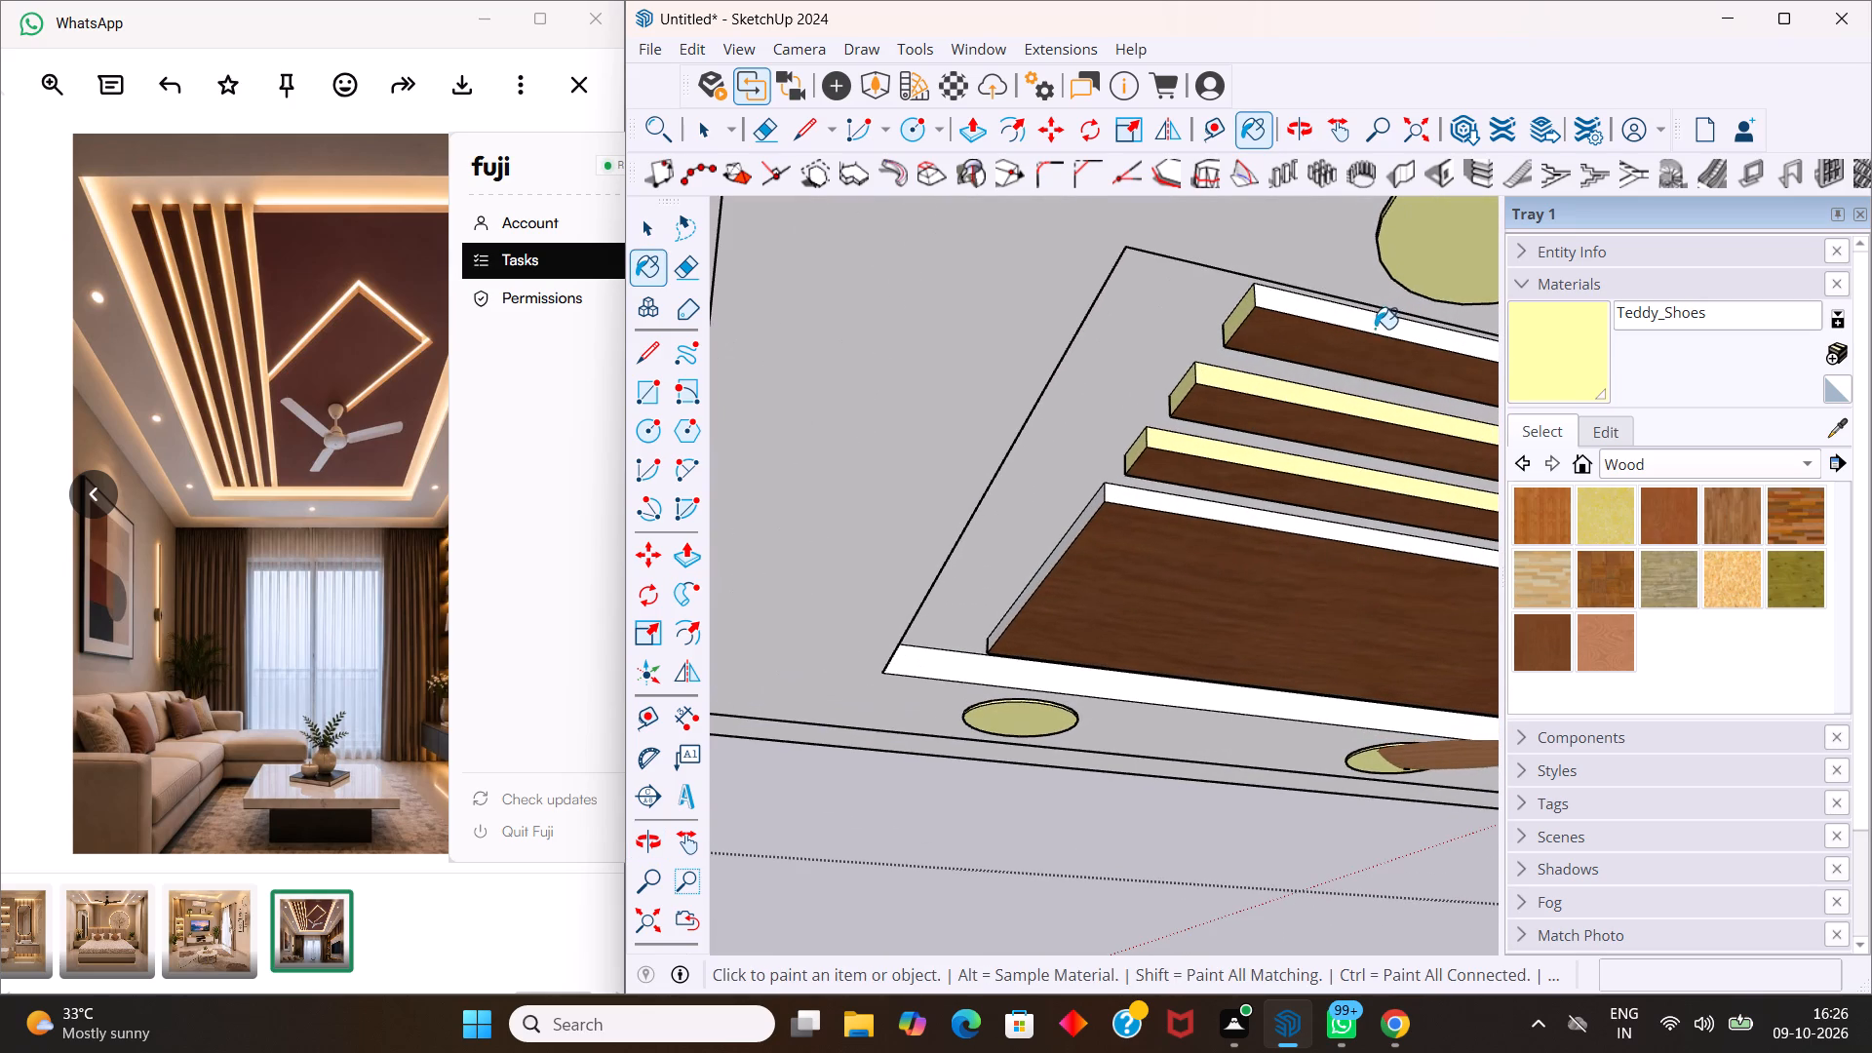
left_click(1213, 512)
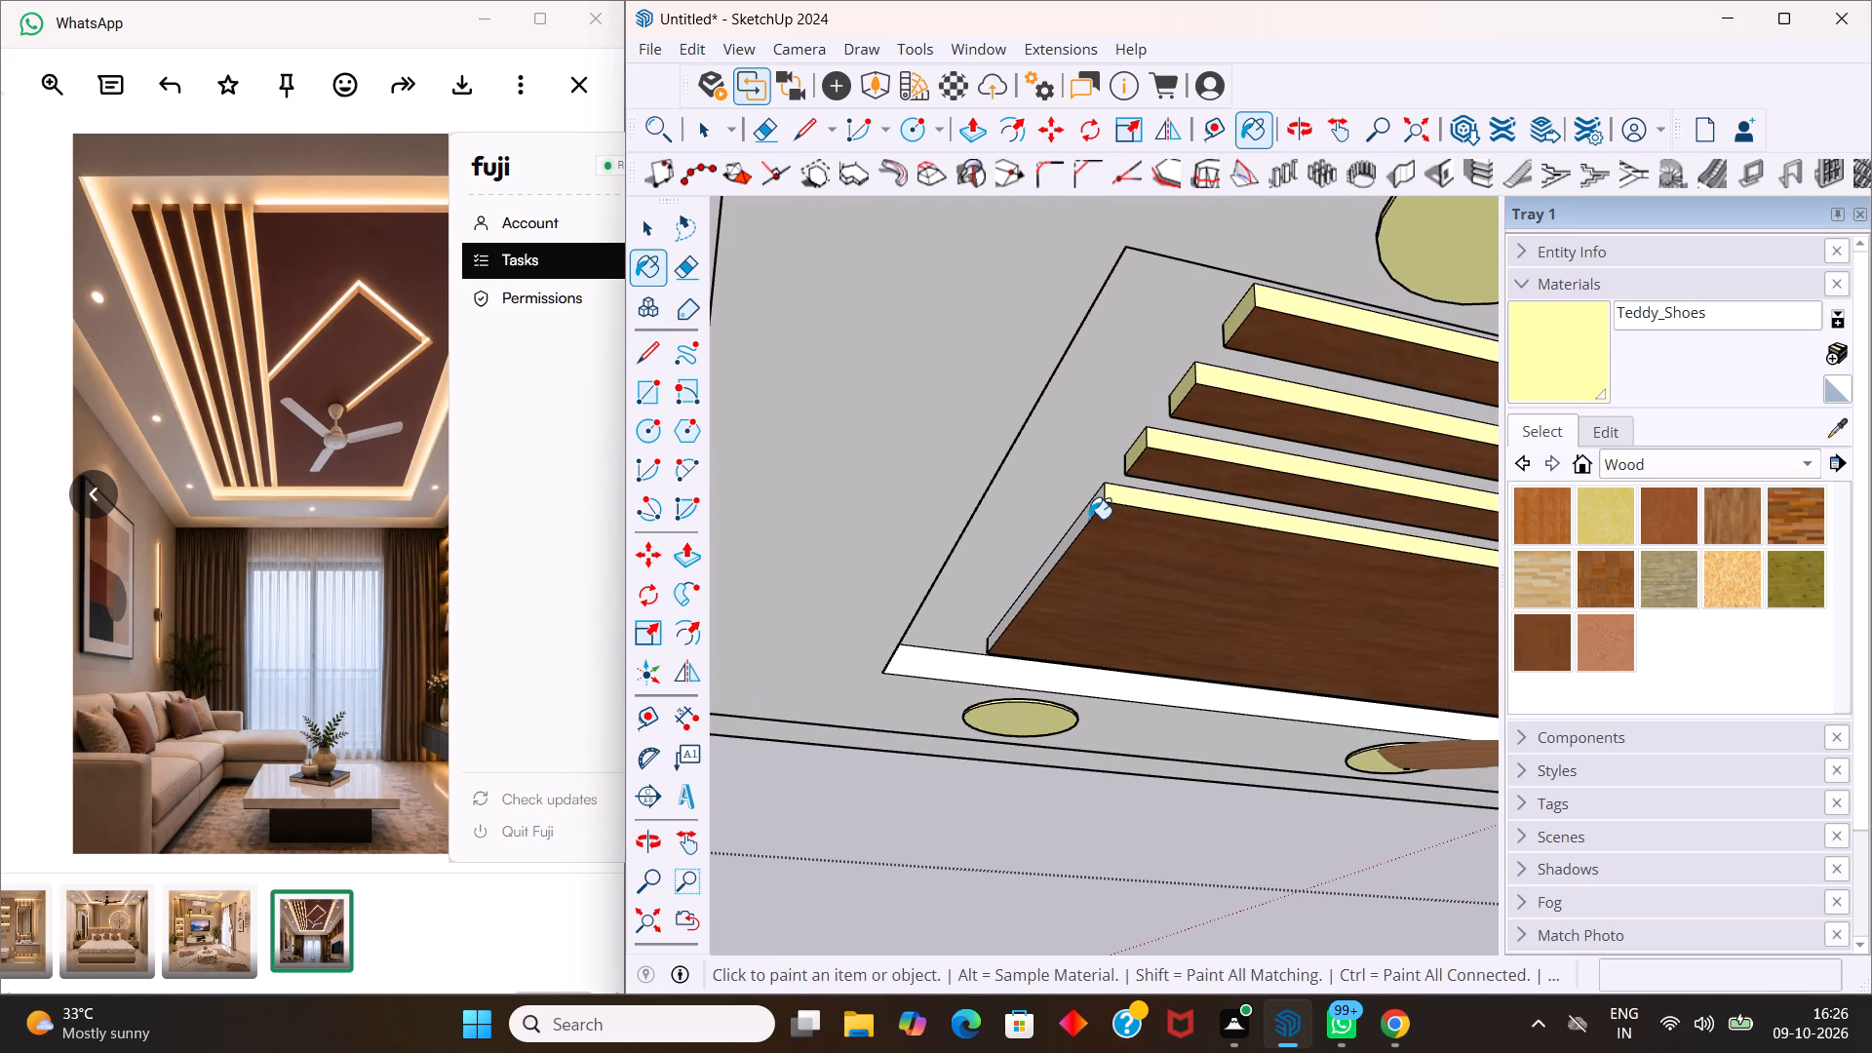
left_click(1088, 516)
Paint the opposite end faces of the outermost and middle slats with Teddy_Shoes.
scroll(1093, 504, "down", 11)
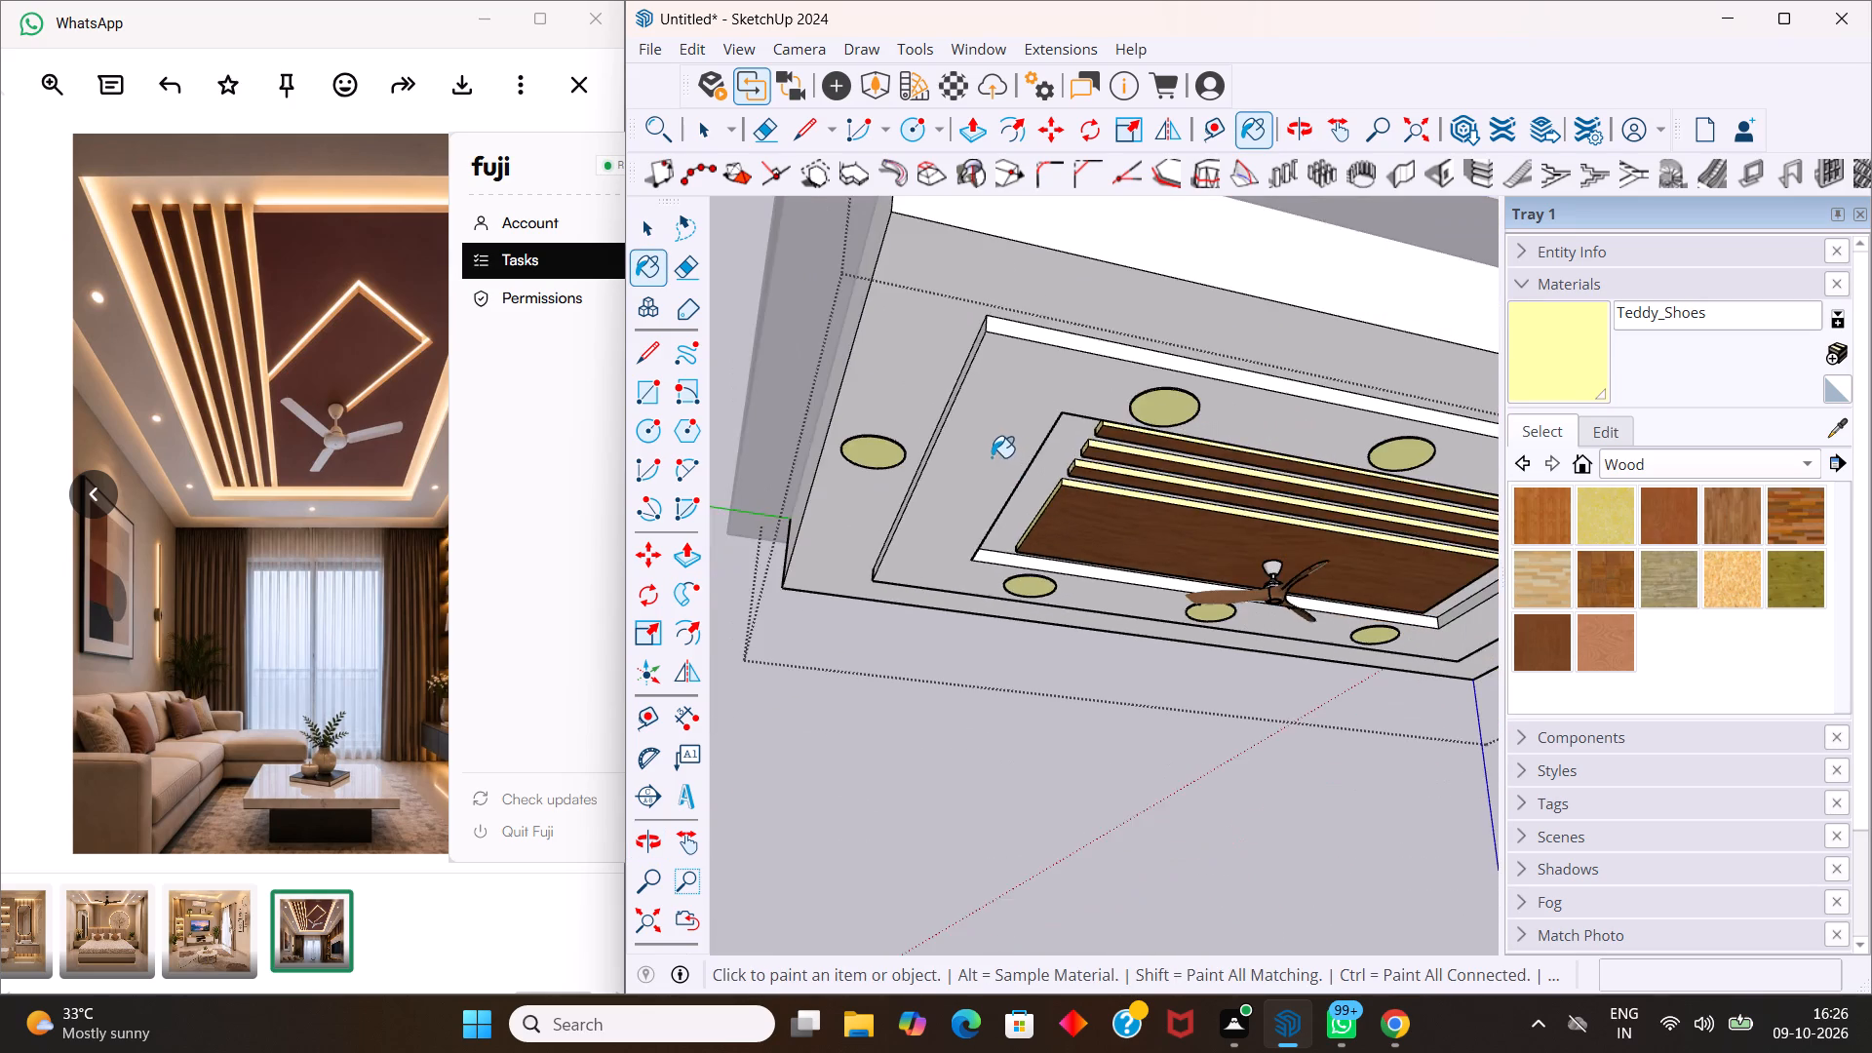
scroll(994, 458, "down", 5)
middle_click_drag(1441, 517, 989, 409)
scroll(1008, 385, "up", 6)
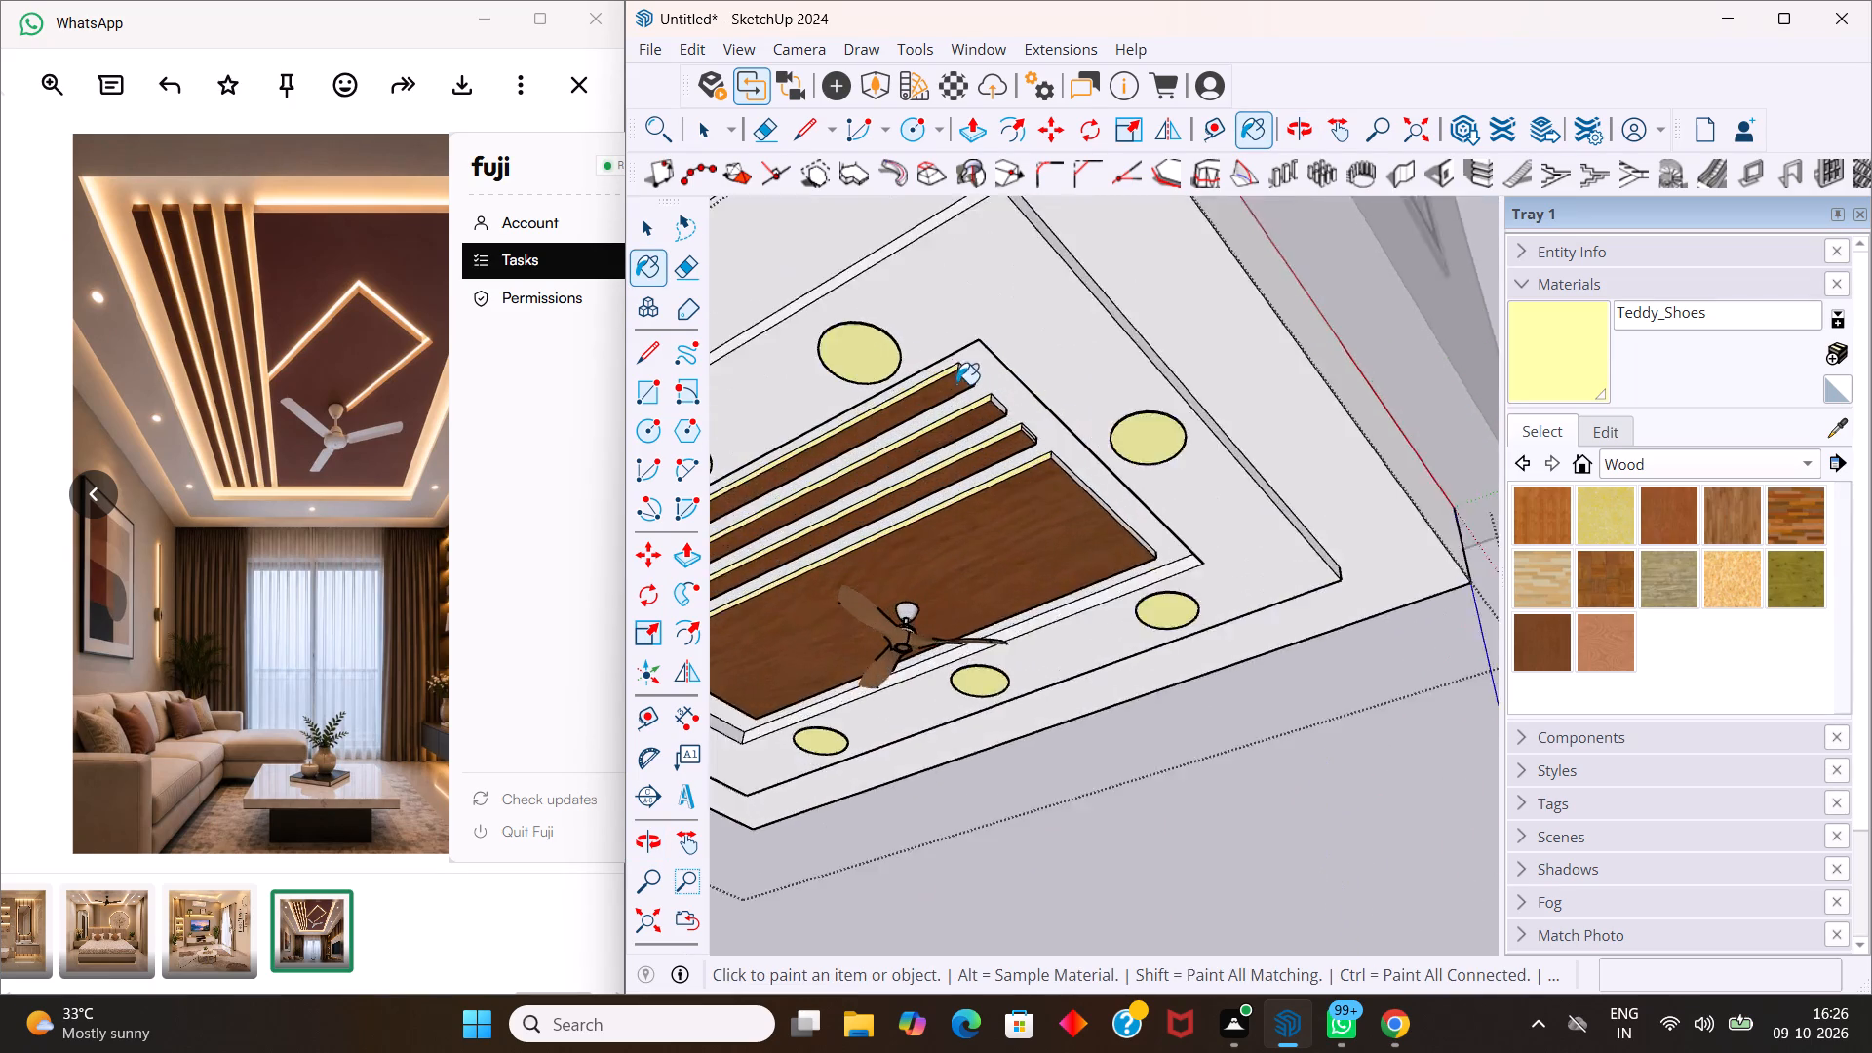
scroll(956, 384, "up", 12)
left_click(1002, 361)
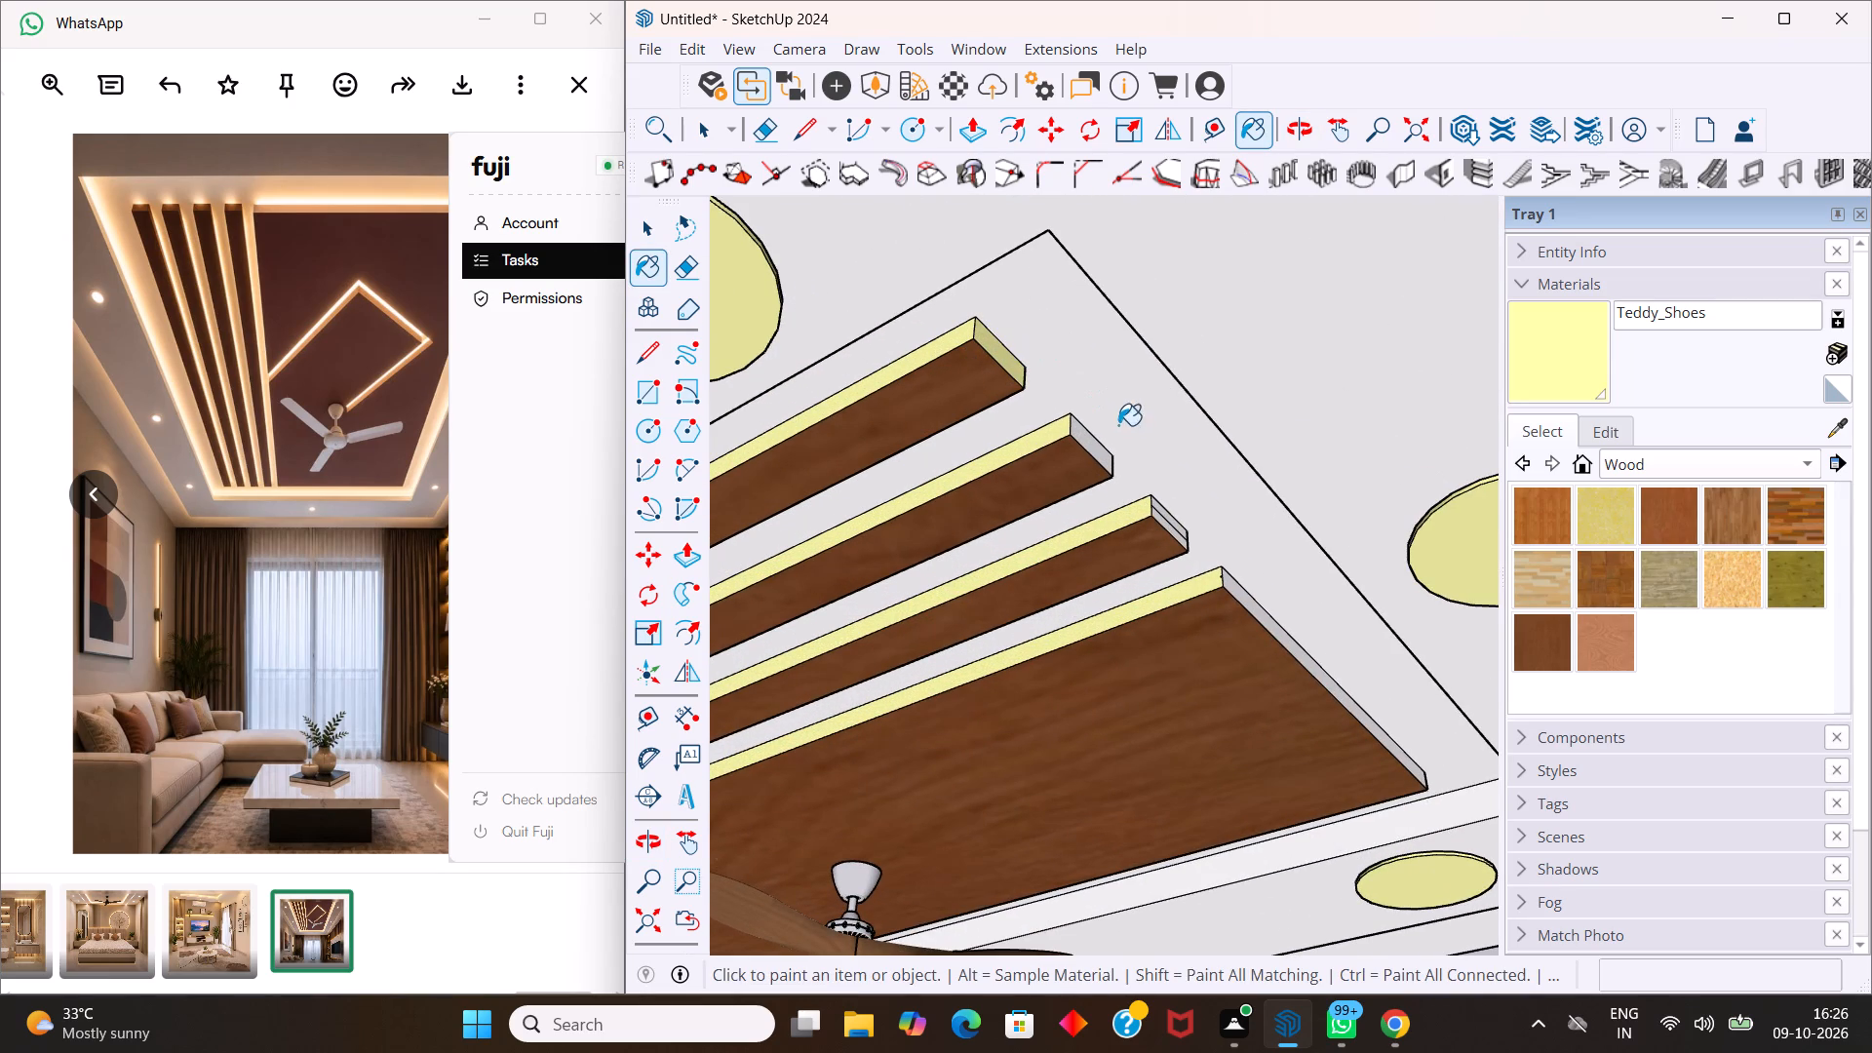
left_click(1098, 452)
Erase the edge that splits the unpainted end face of the slat nearest the wood panel.
key("e")
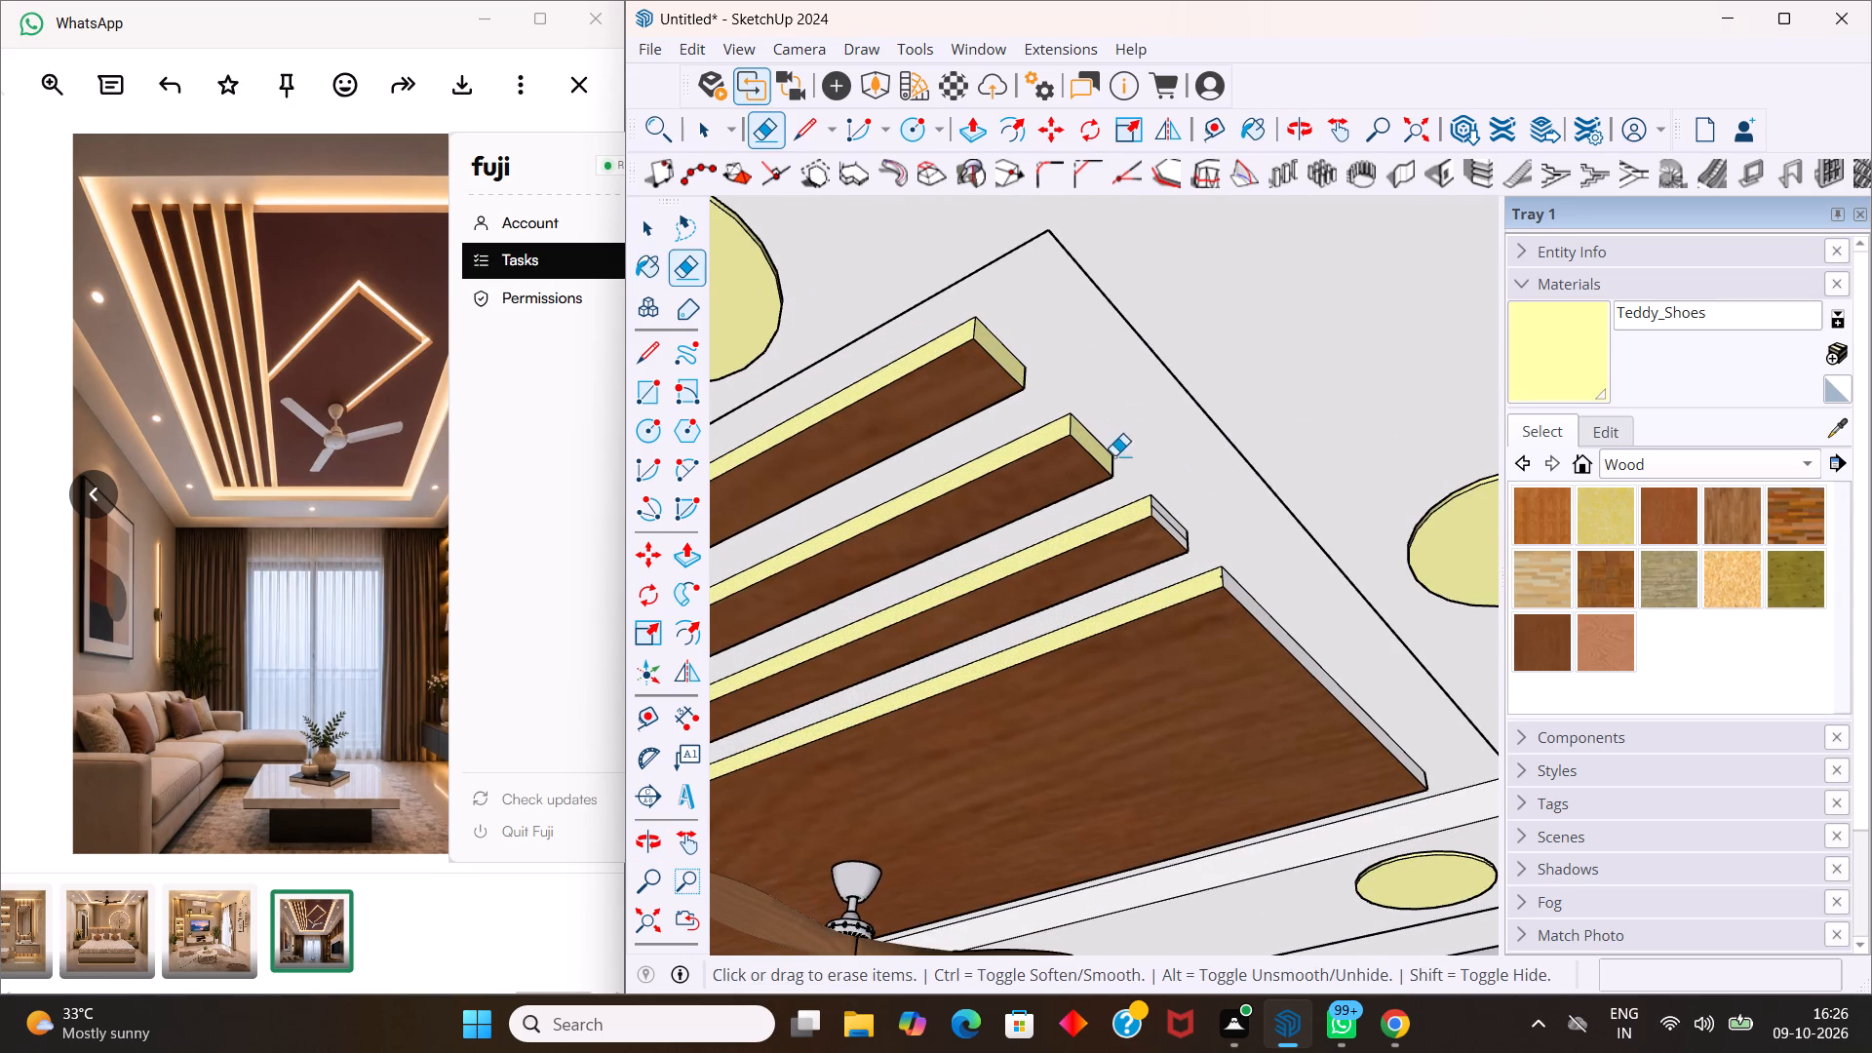
left_click(1172, 523)
key("space")
Paint the remaining end face of the slat nearest the panel and the wood panel's matching end face with Teddy_Shoes.
left_click(1541, 372)
scroll(1231, 508, "up", 5)
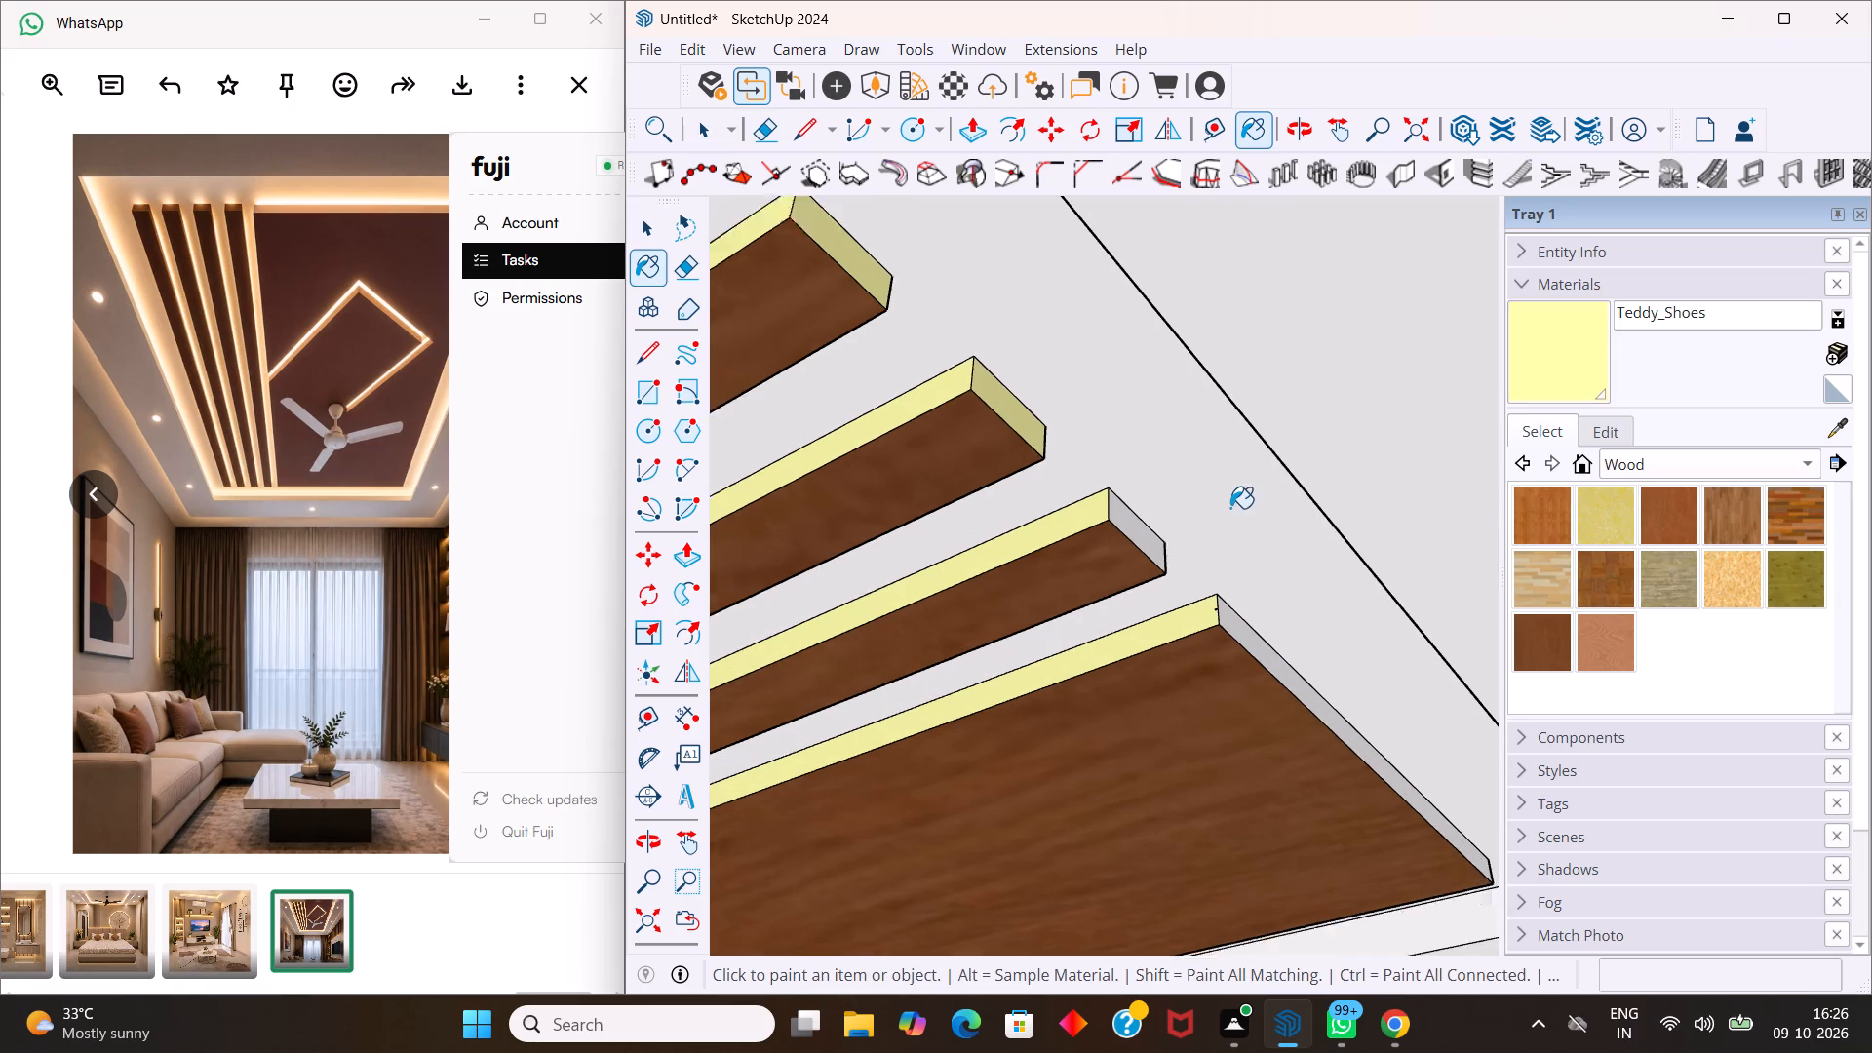
left_click(1117, 525)
scroll(1169, 515, "down", 11)
scroll(1248, 572, "up", 6)
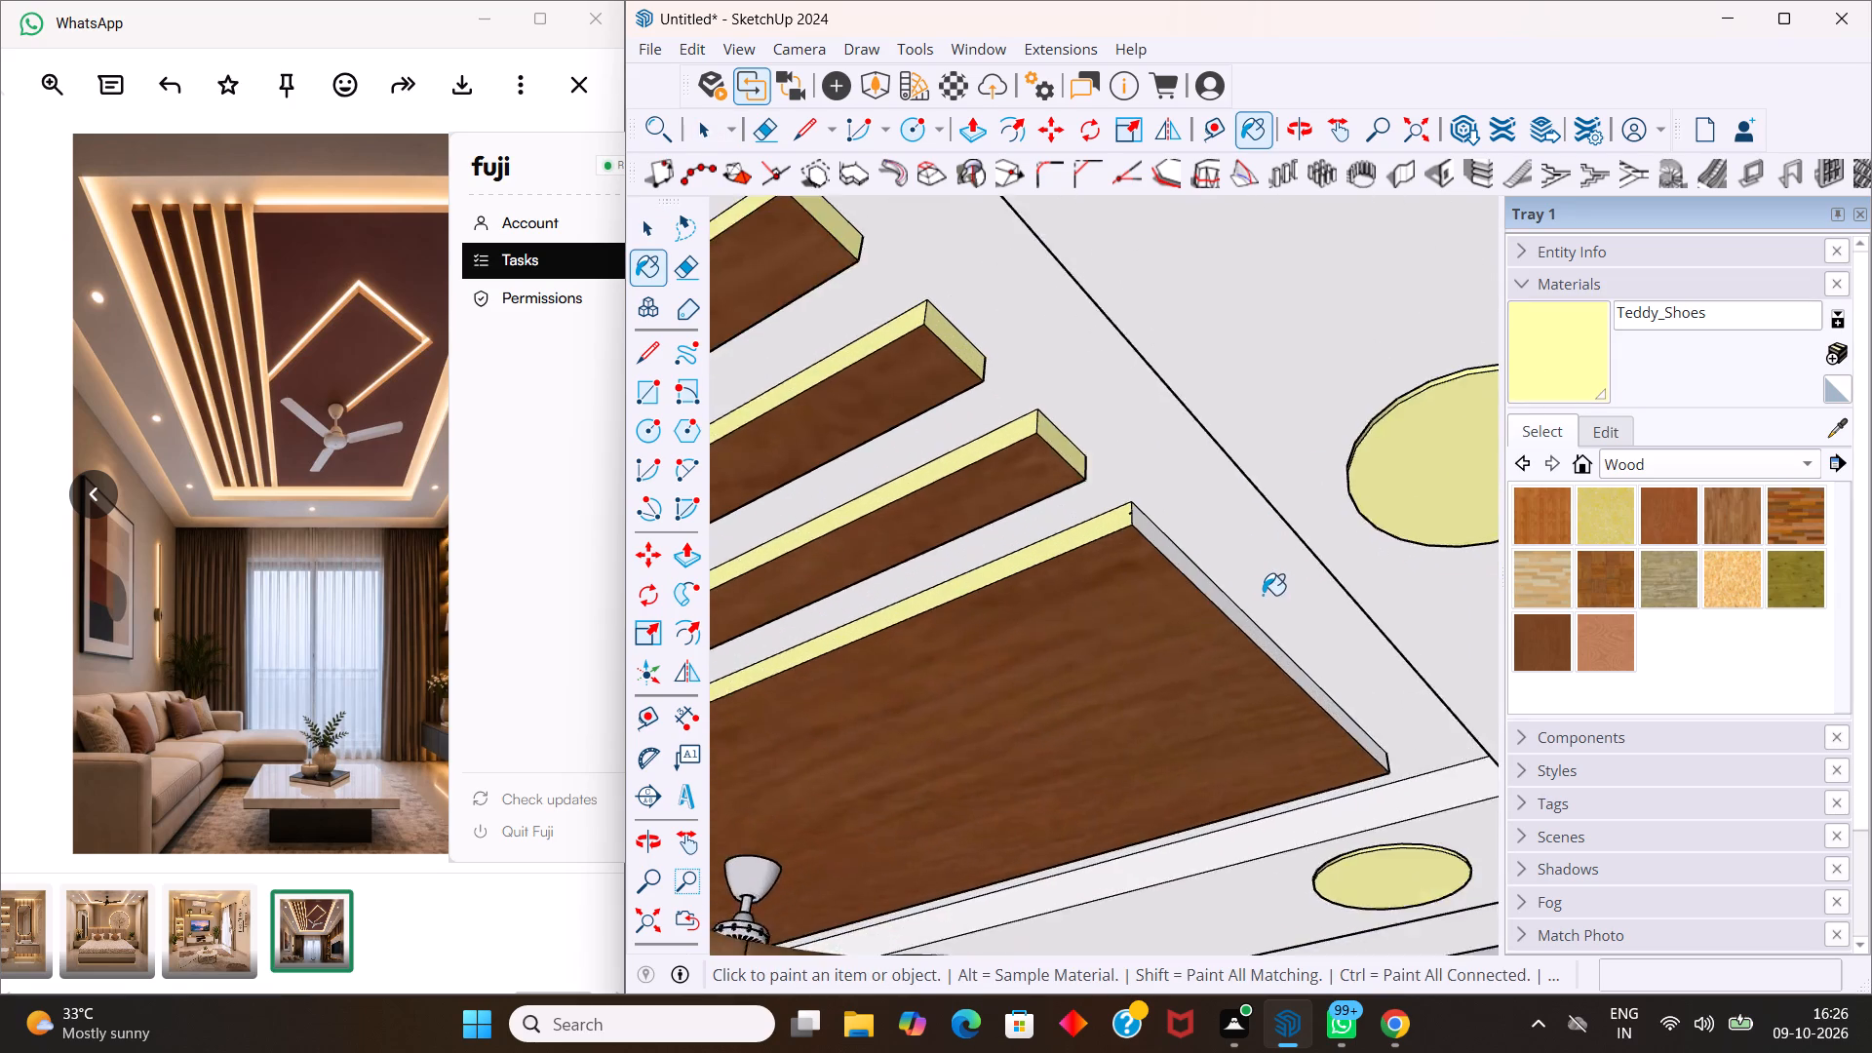
scroll(1263, 595, "up", 4)
left_click(1202, 616)
Paint the wood panel's outer long side, facing away from the slats, with Teddy_Shoes.
scroll(1270, 639, "down", 11)
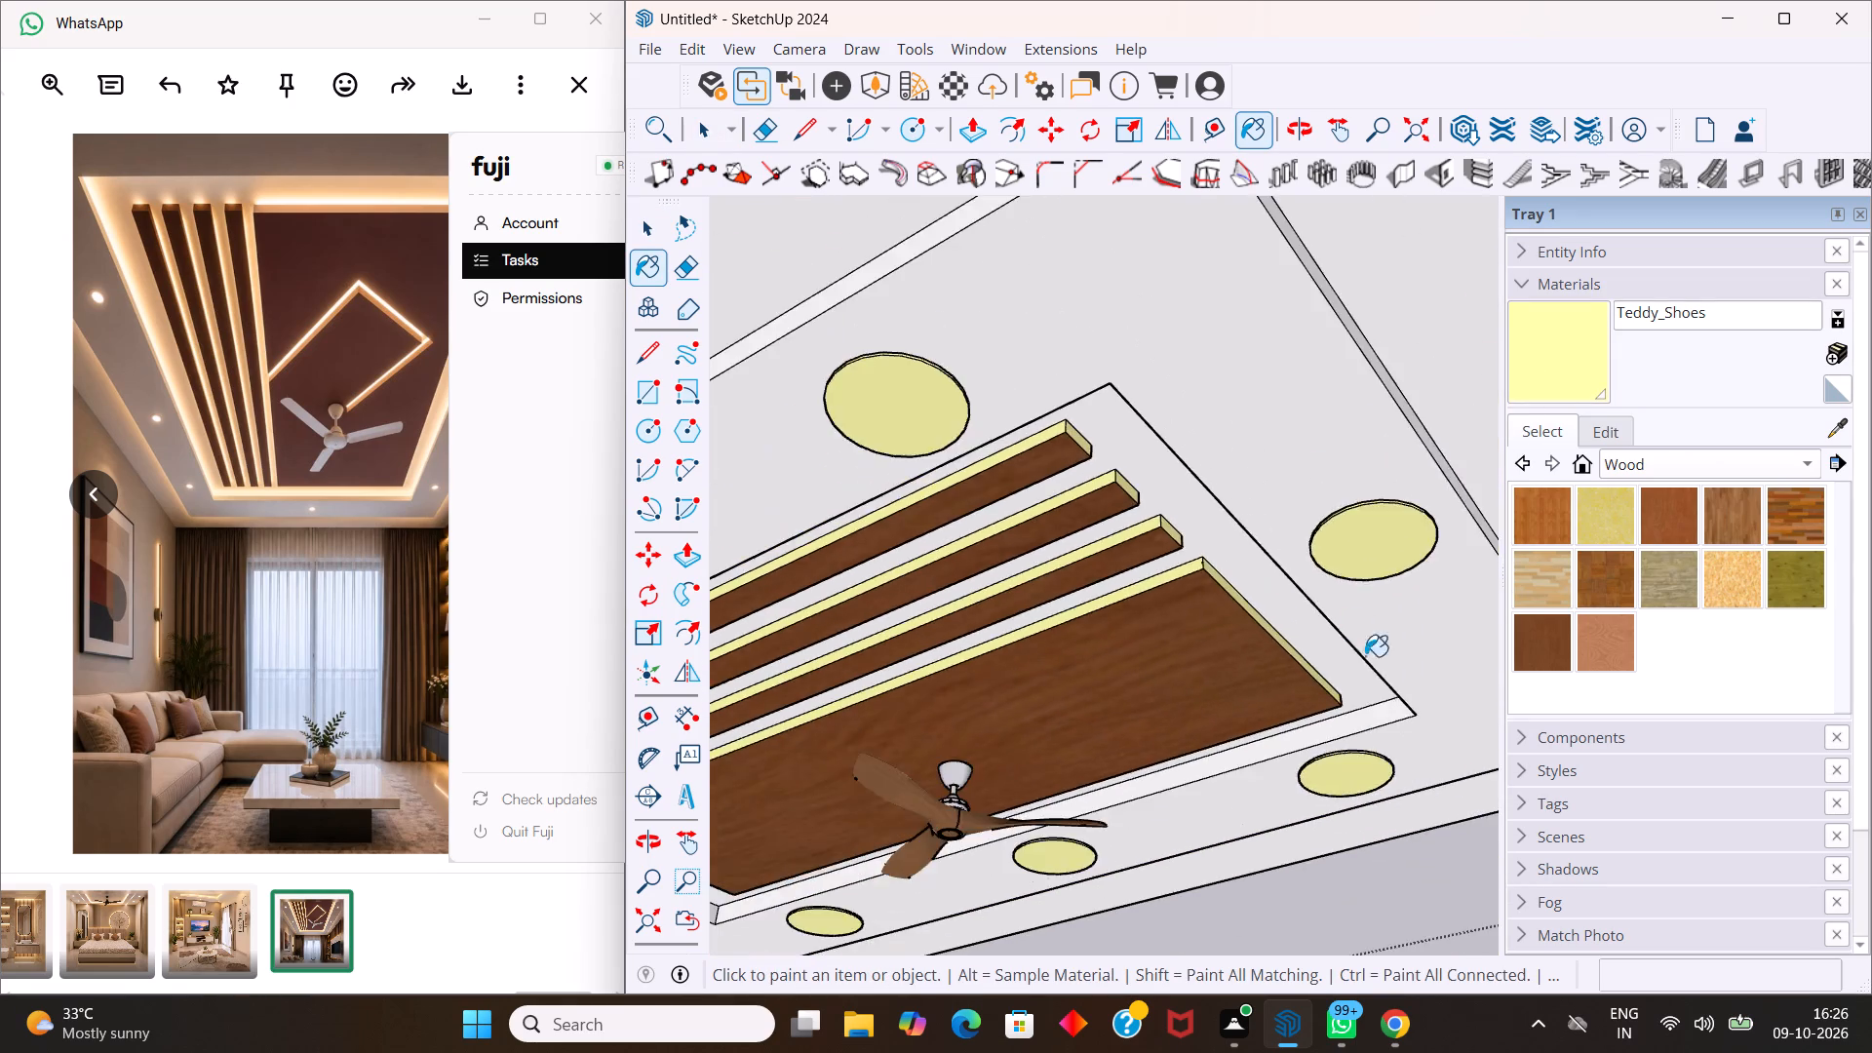
middle_click_drag(1377, 701, 984, 669)
scroll(761, 709, "up", 5)
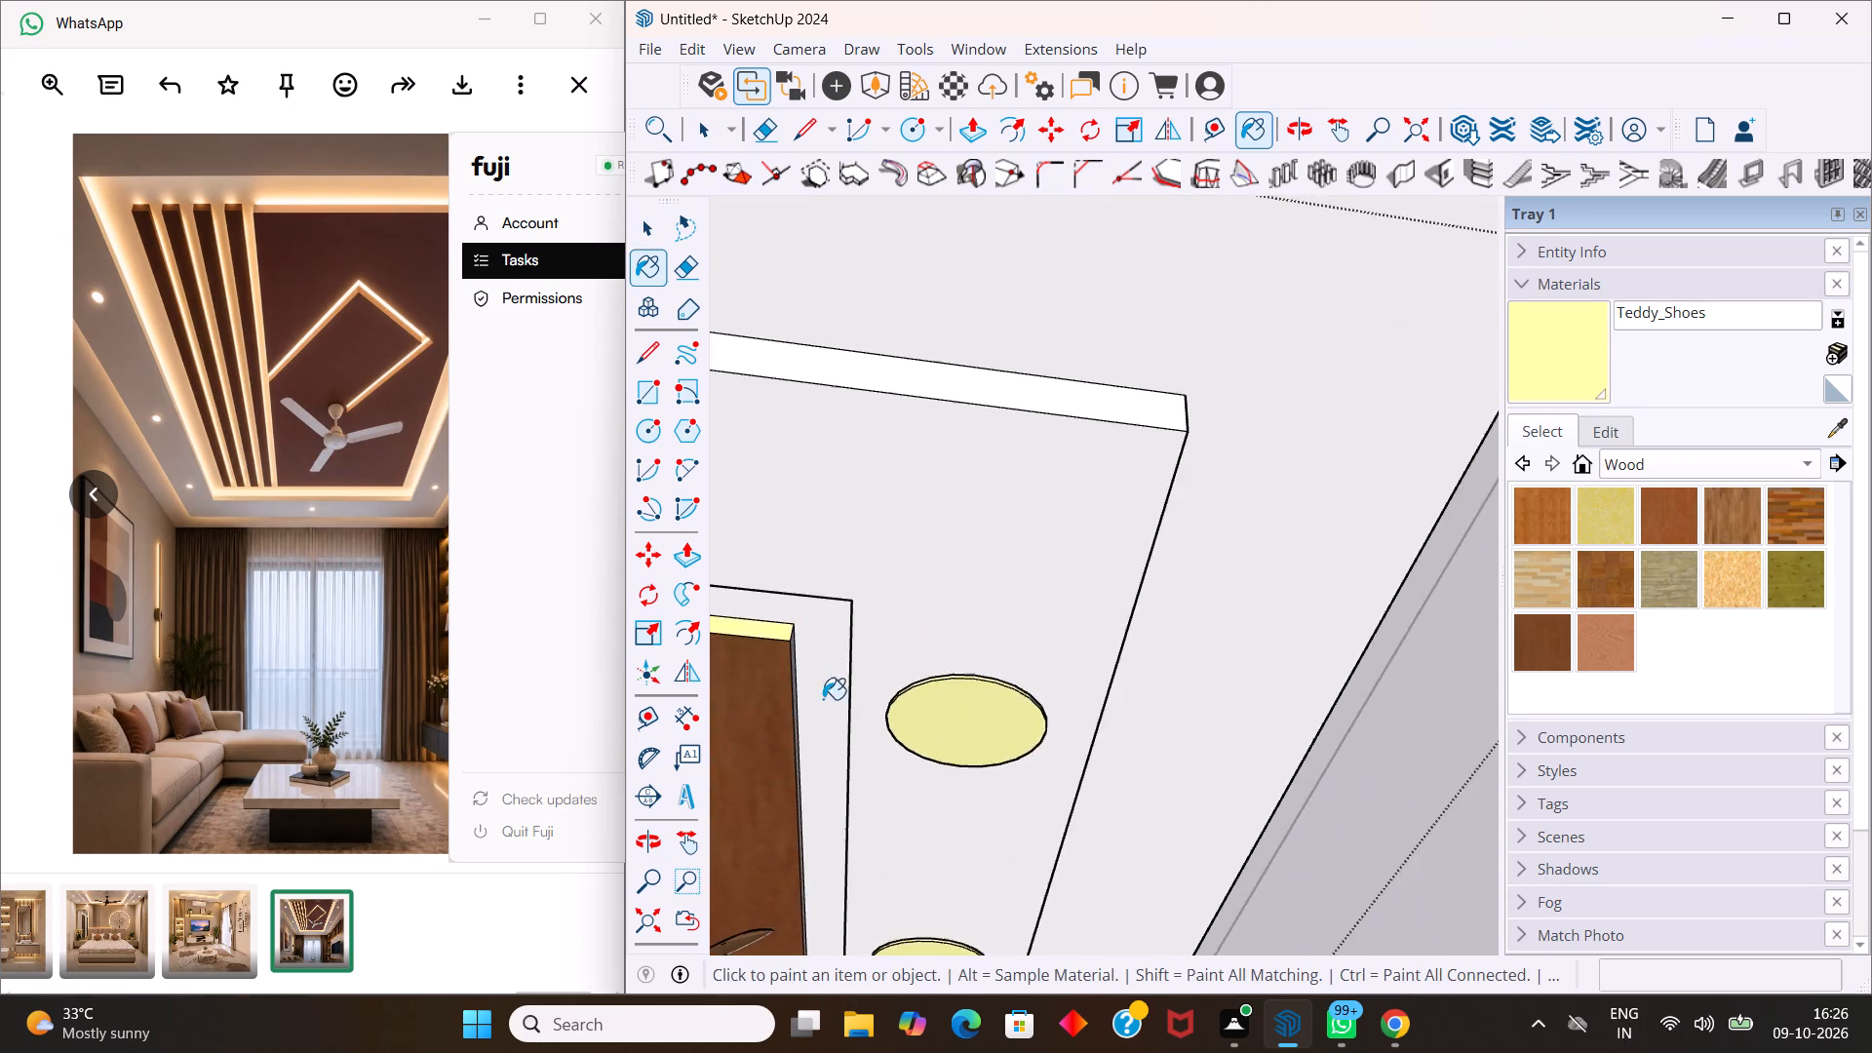
middle_click_drag(823, 699, 764, 760)
scroll(794, 708, "up", 5)
left_click(799, 689)
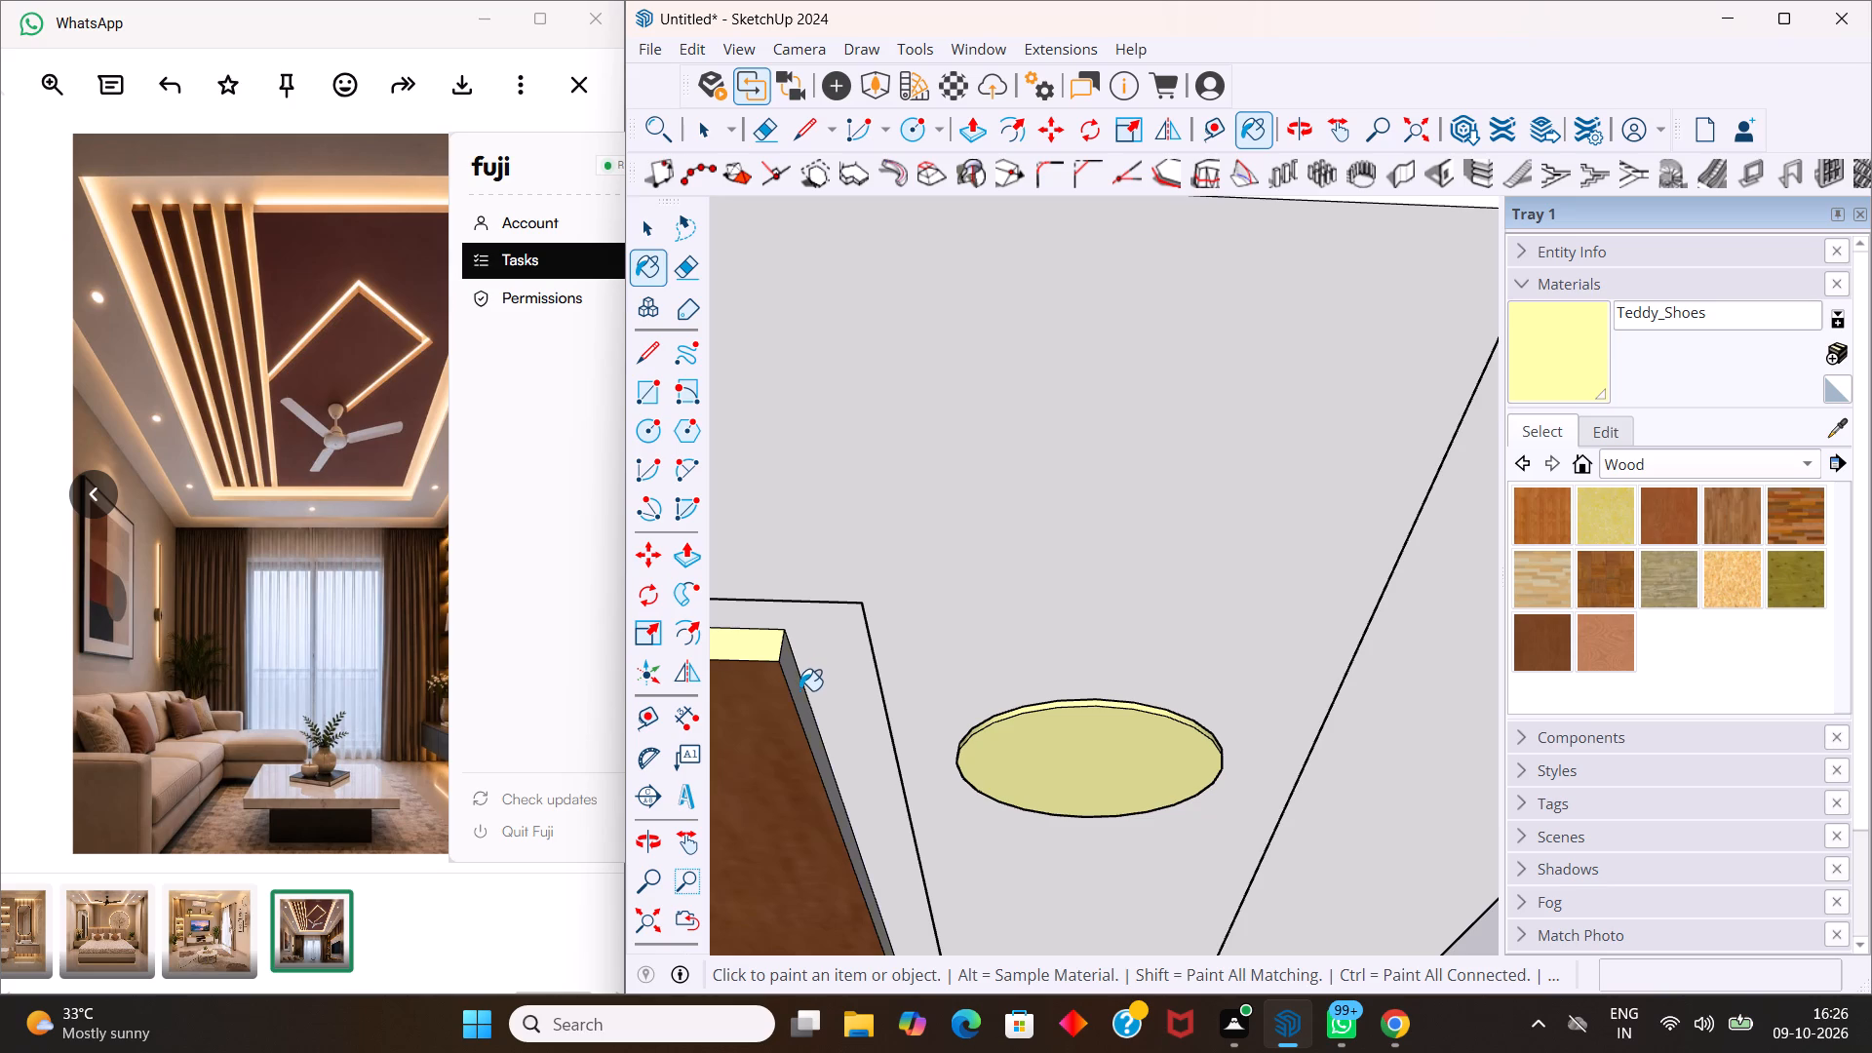
key("space")
Close editing of the false ceiling group and return to the whole model, with the ceiling and room block in view.
scroll(870, 625, "down", 15)
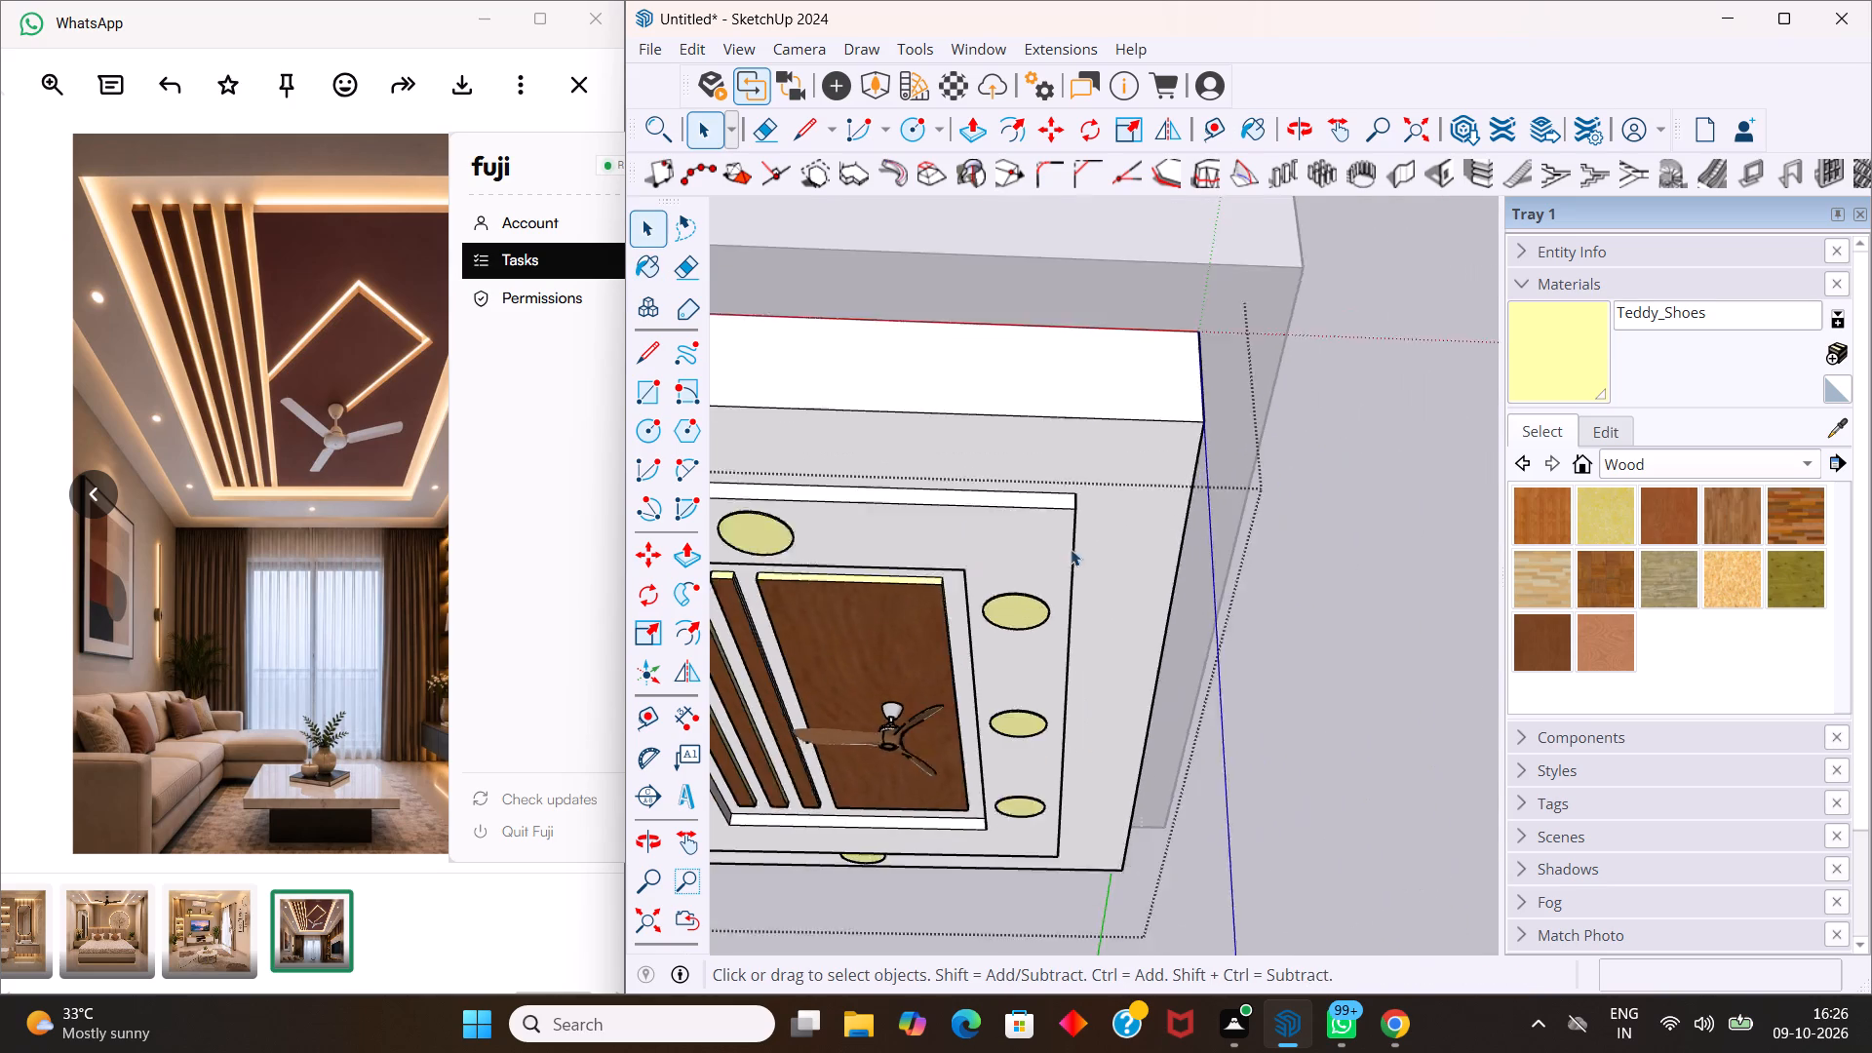
scroll(1071, 549, "down", 12)
middle_click_drag(1126, 526, 1388, 253)
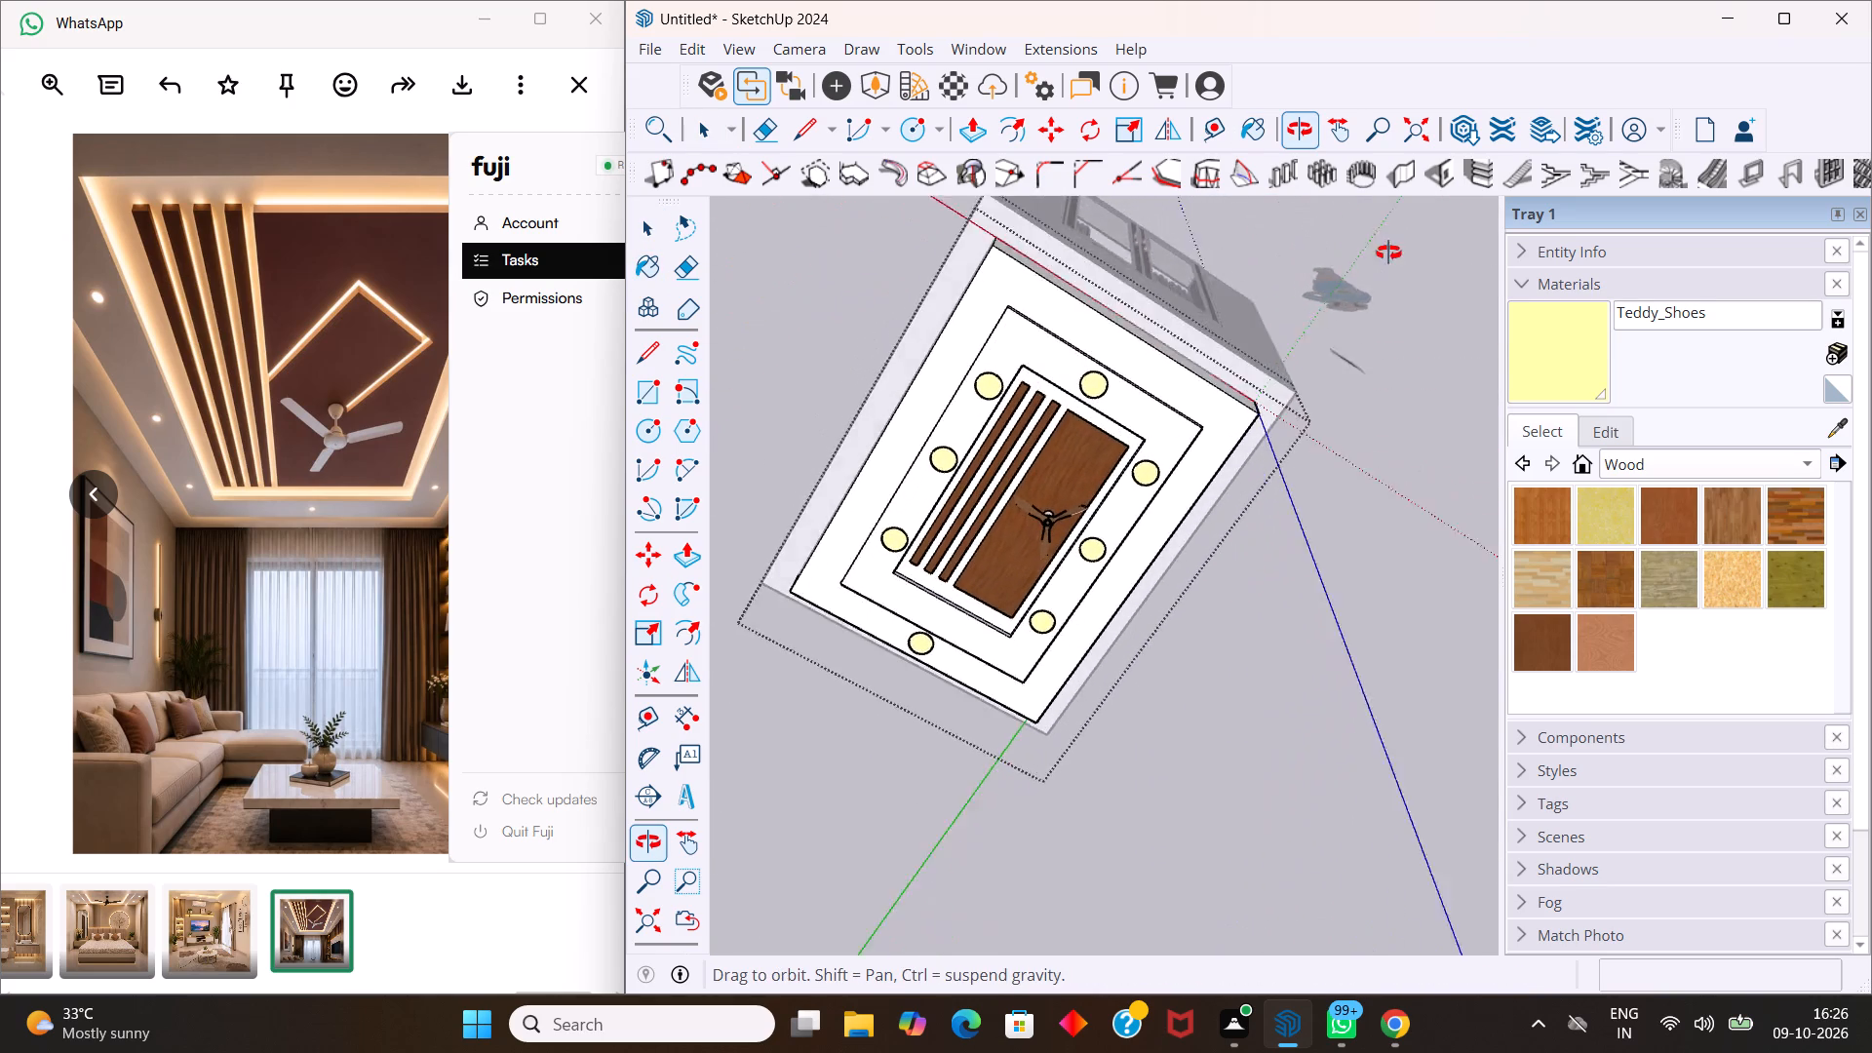
middle_click_drag(1388, 253, 1422, 241)
middle_click_drag(1221, 565, 1367, 342)
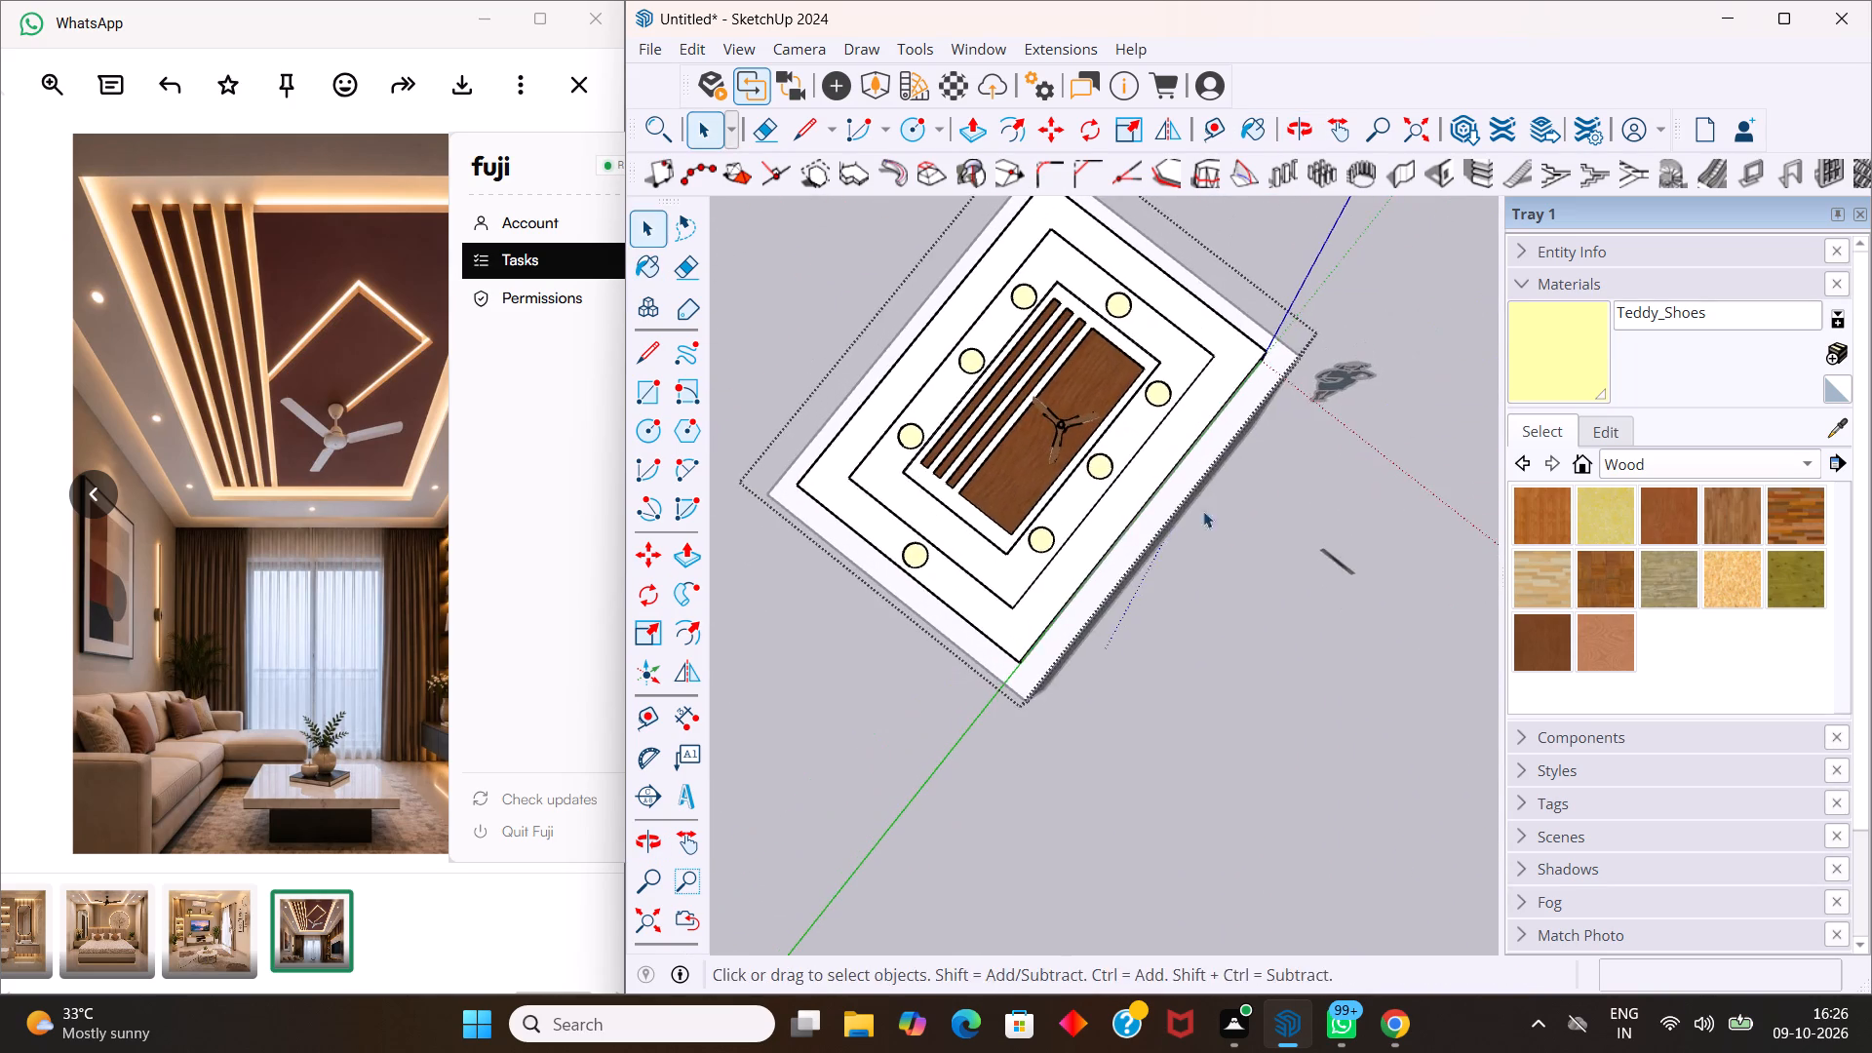
middle_click_drag(1146, 589, 1376, 219)
scroll(1248, 366, "up", 1)
middle_click_drag(1165, 590, 1383, 379)
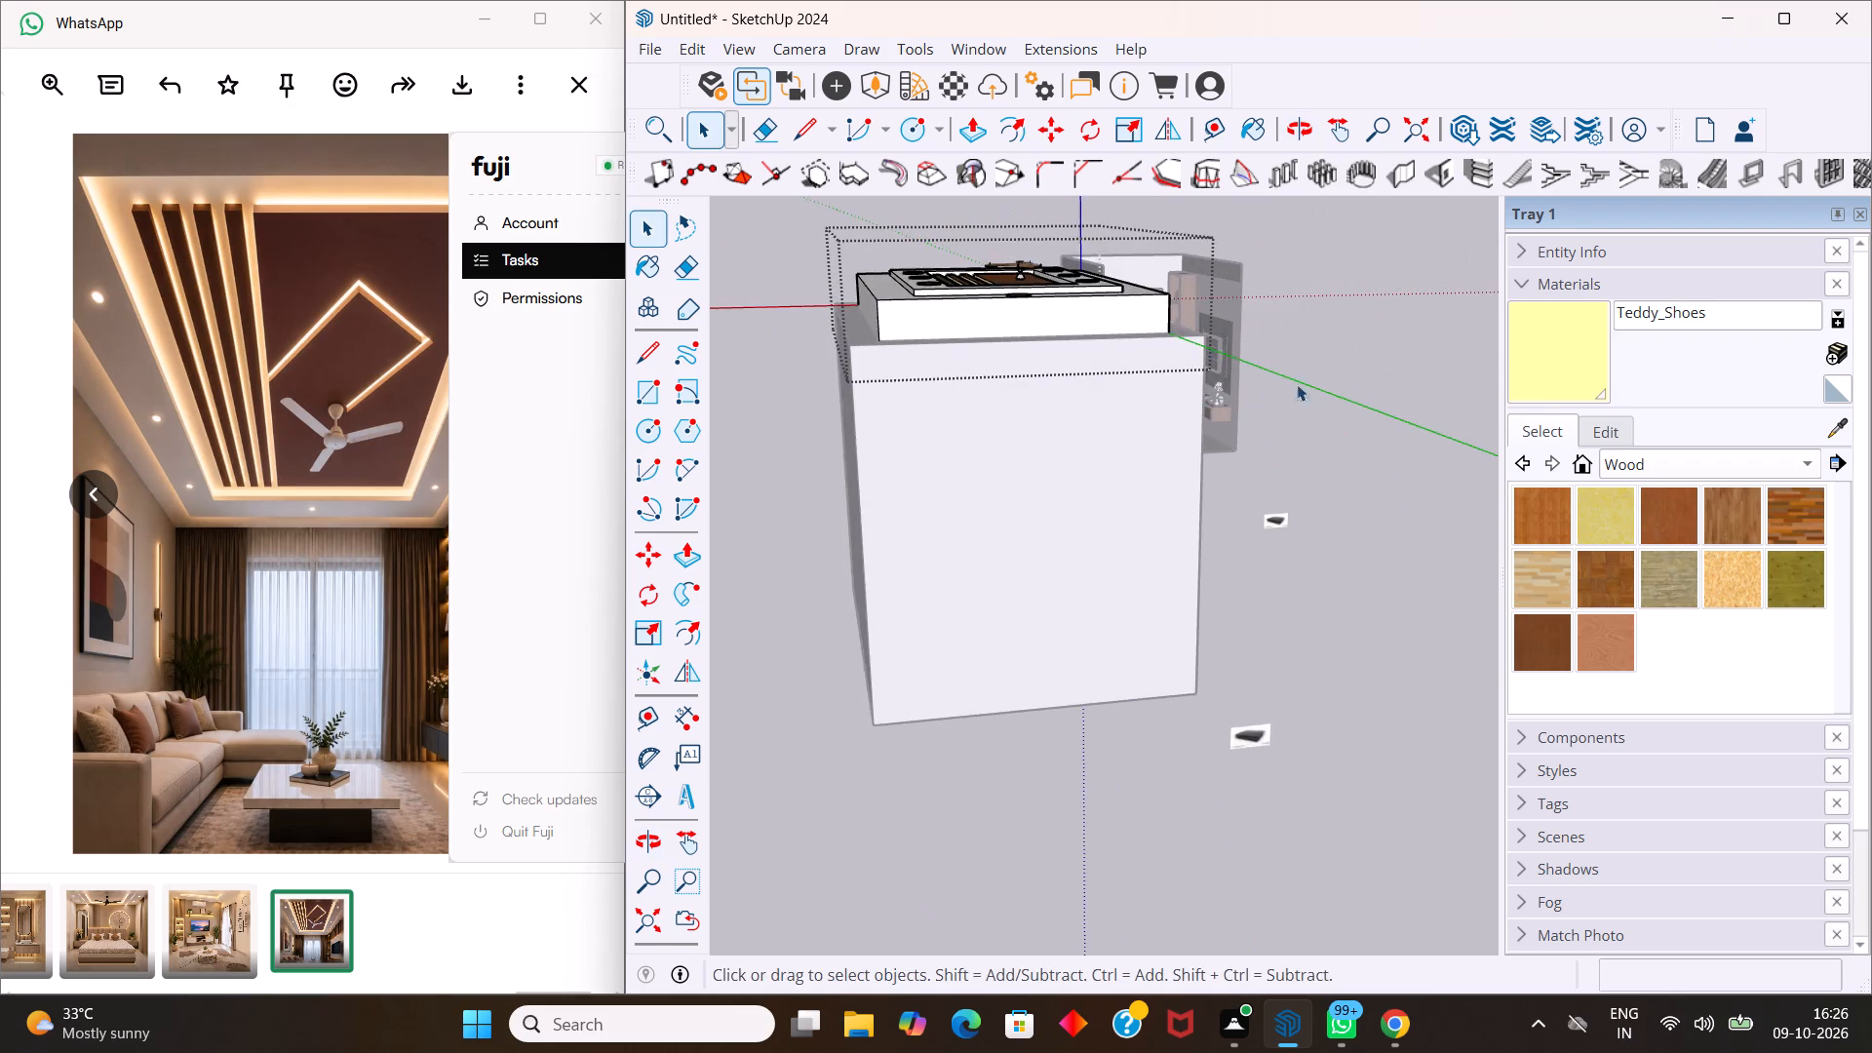
scroll(1231, 384, "up", 2)
middle_click_drag(1224, 383, 1119, 393)
scroll(1089, 325, "down", 3)
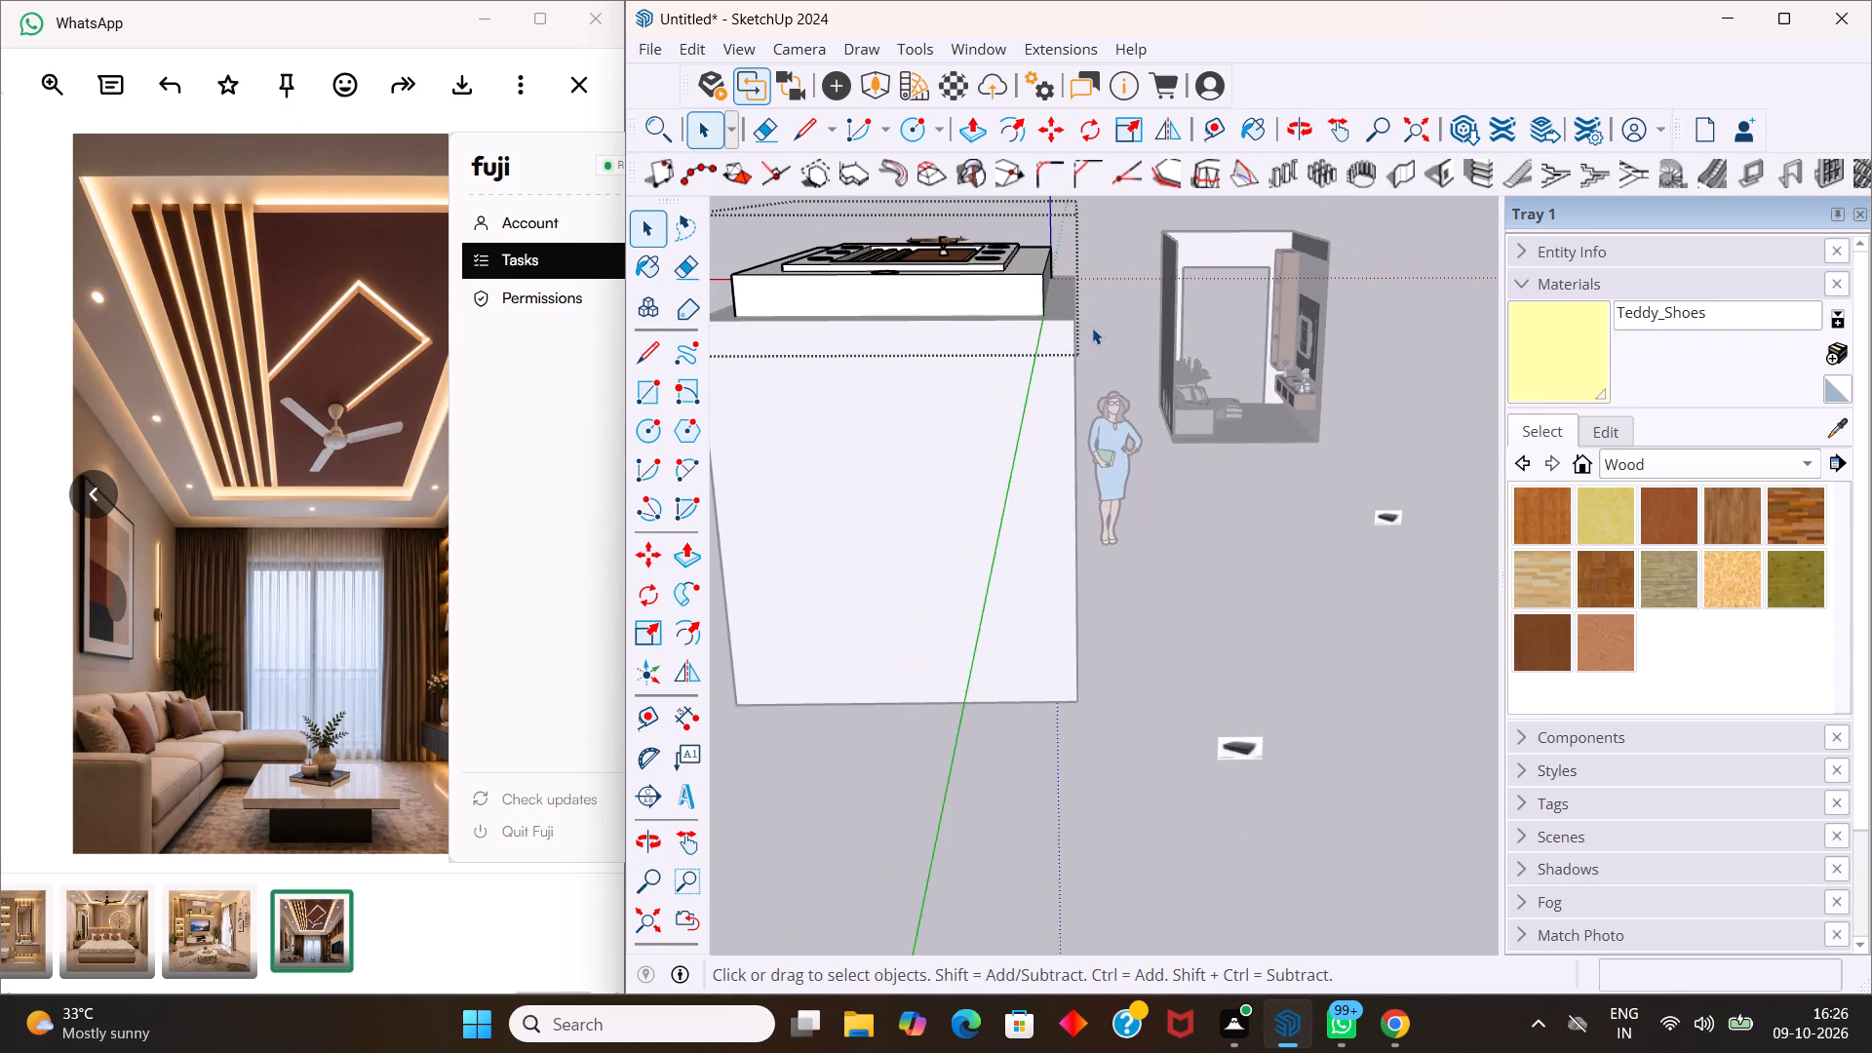
scroll(1092, 328, "down", 7)
scroll(1072, 309, "up", 4)
middle_click(980, 402)
scroll(979, 387, "down", 6)
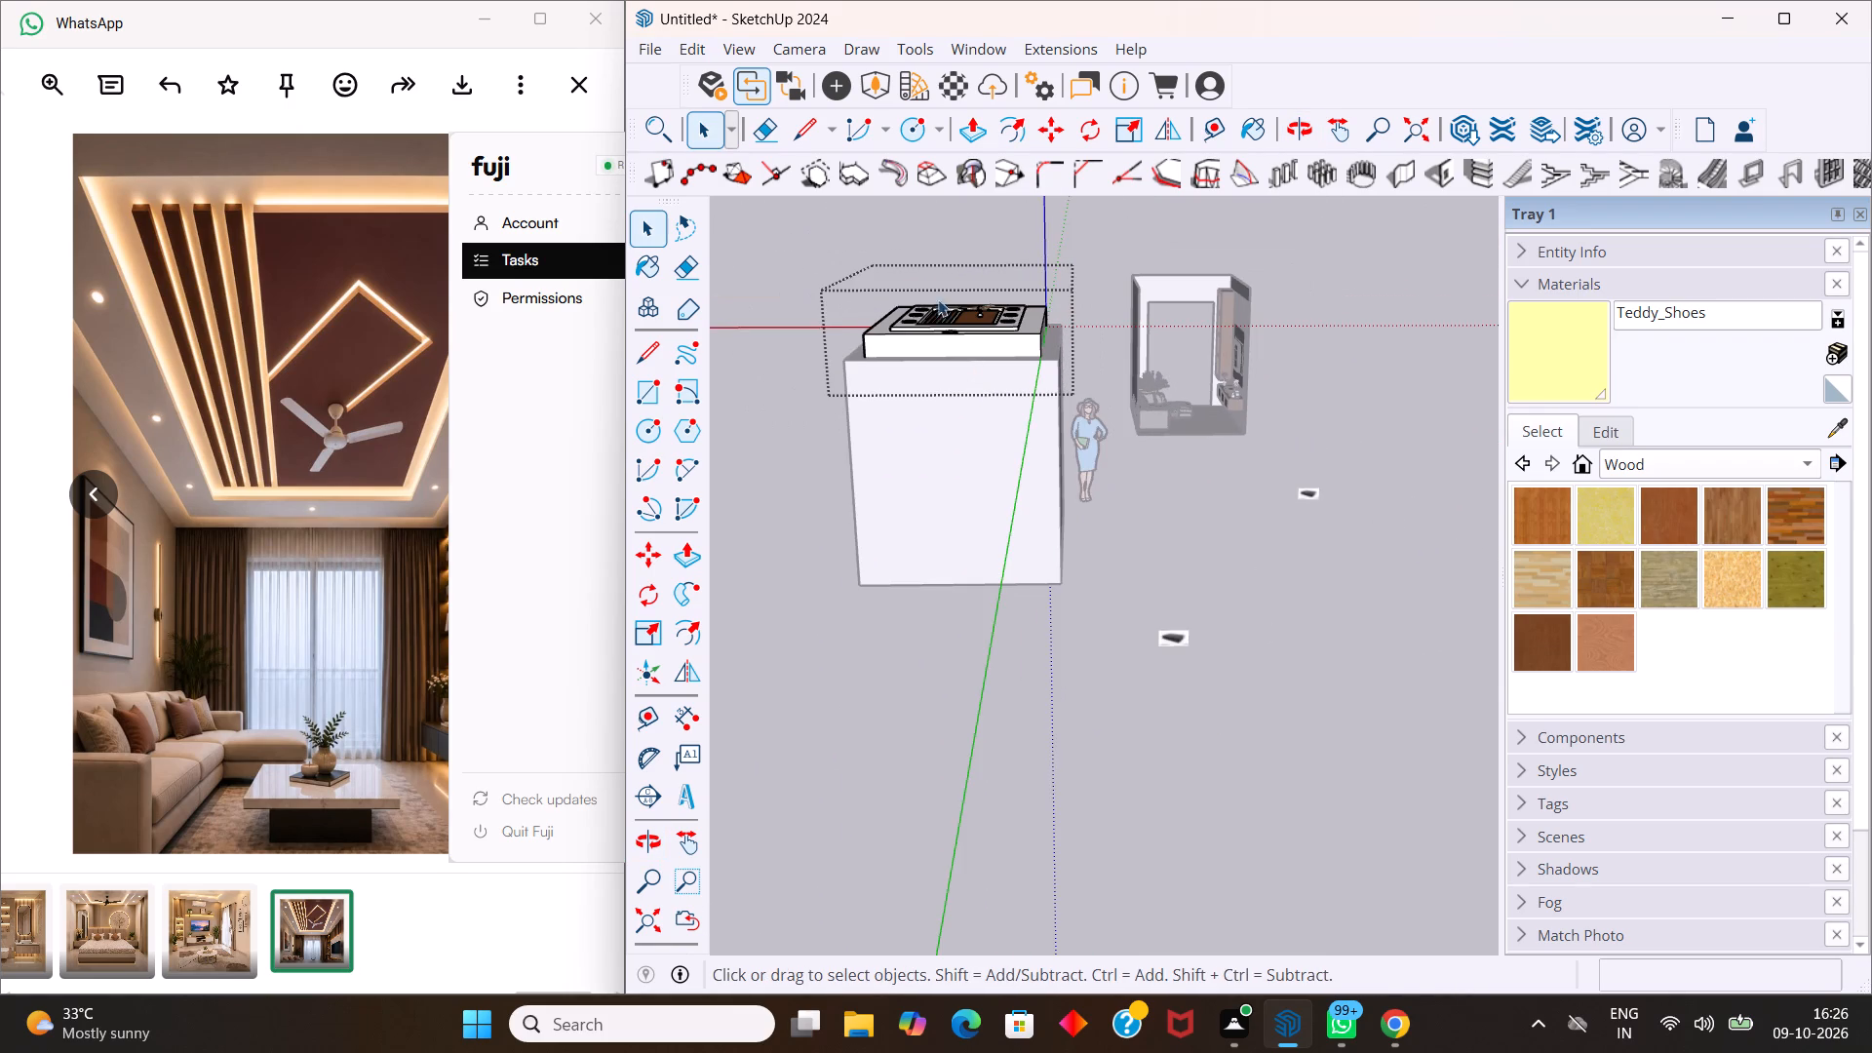
scroll(933, 278, "up", 6)
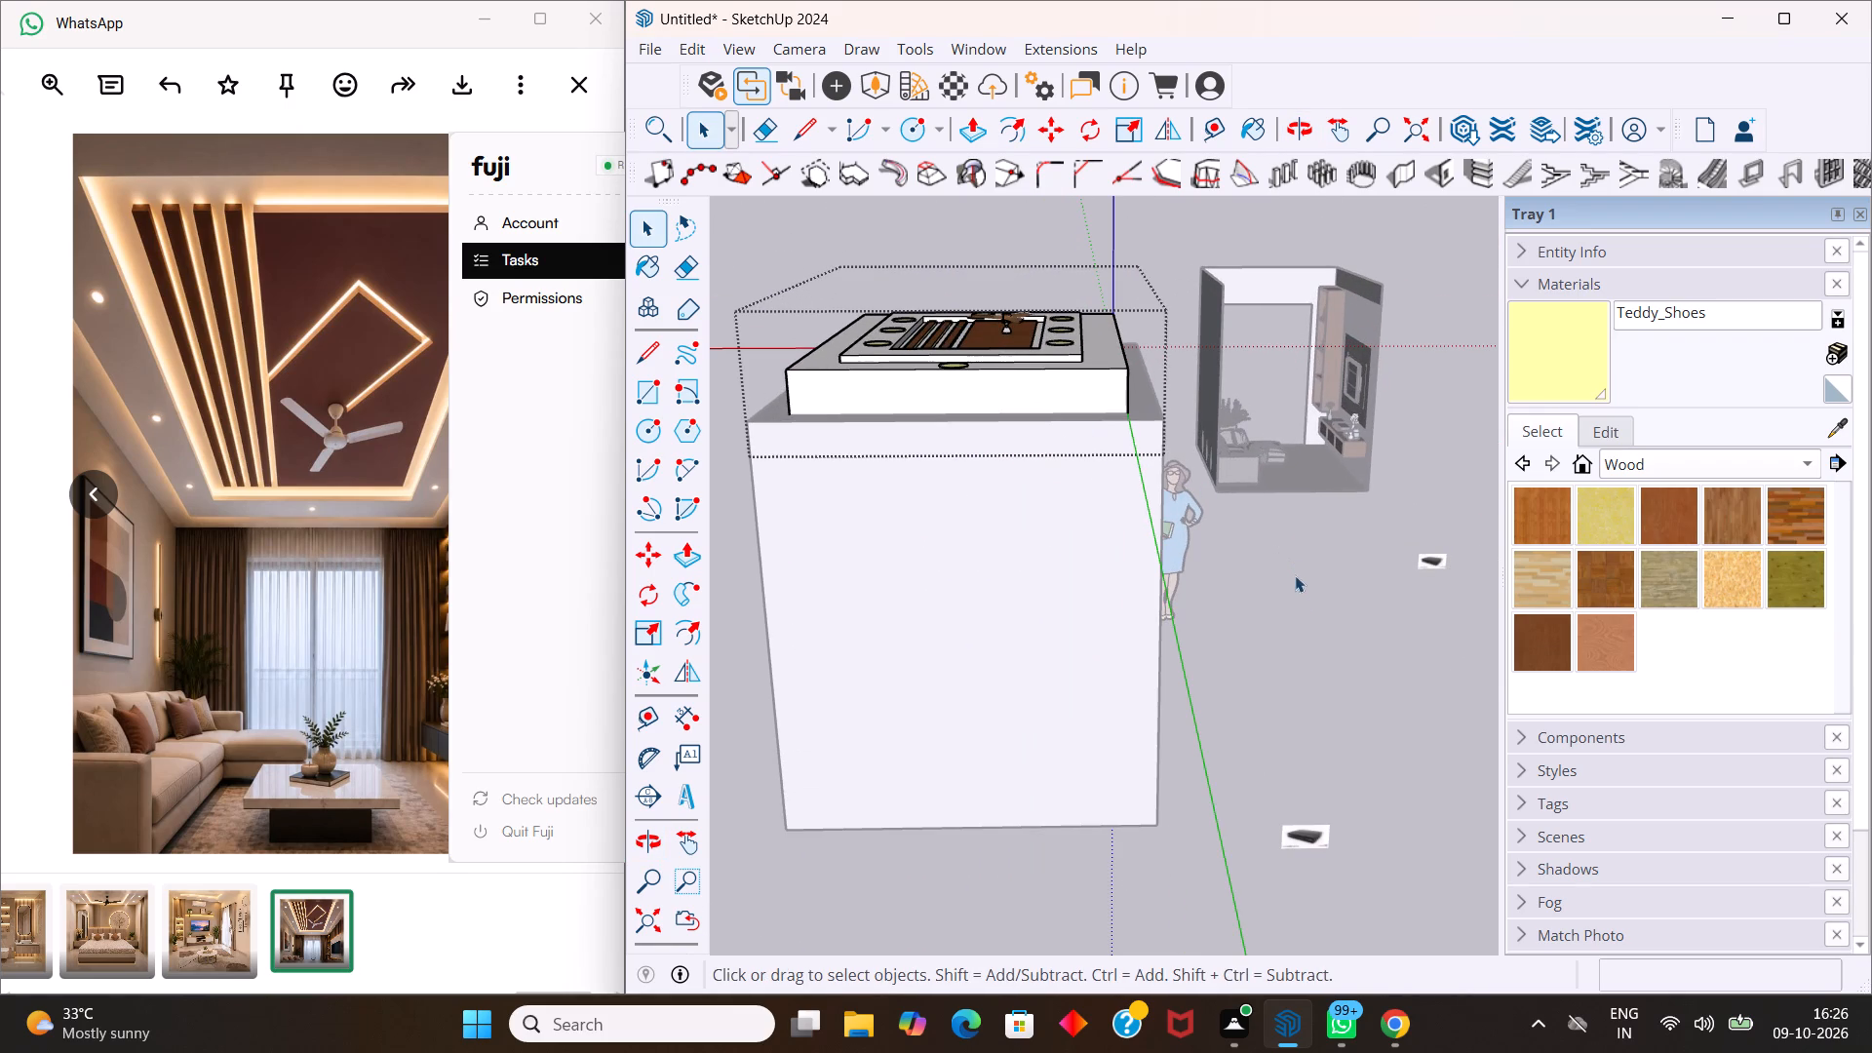
left_click(1299, 596)
Flip the false ceiling group upside down about its horizontal plane so the slats and fan face down.
left_click(1033, 376)
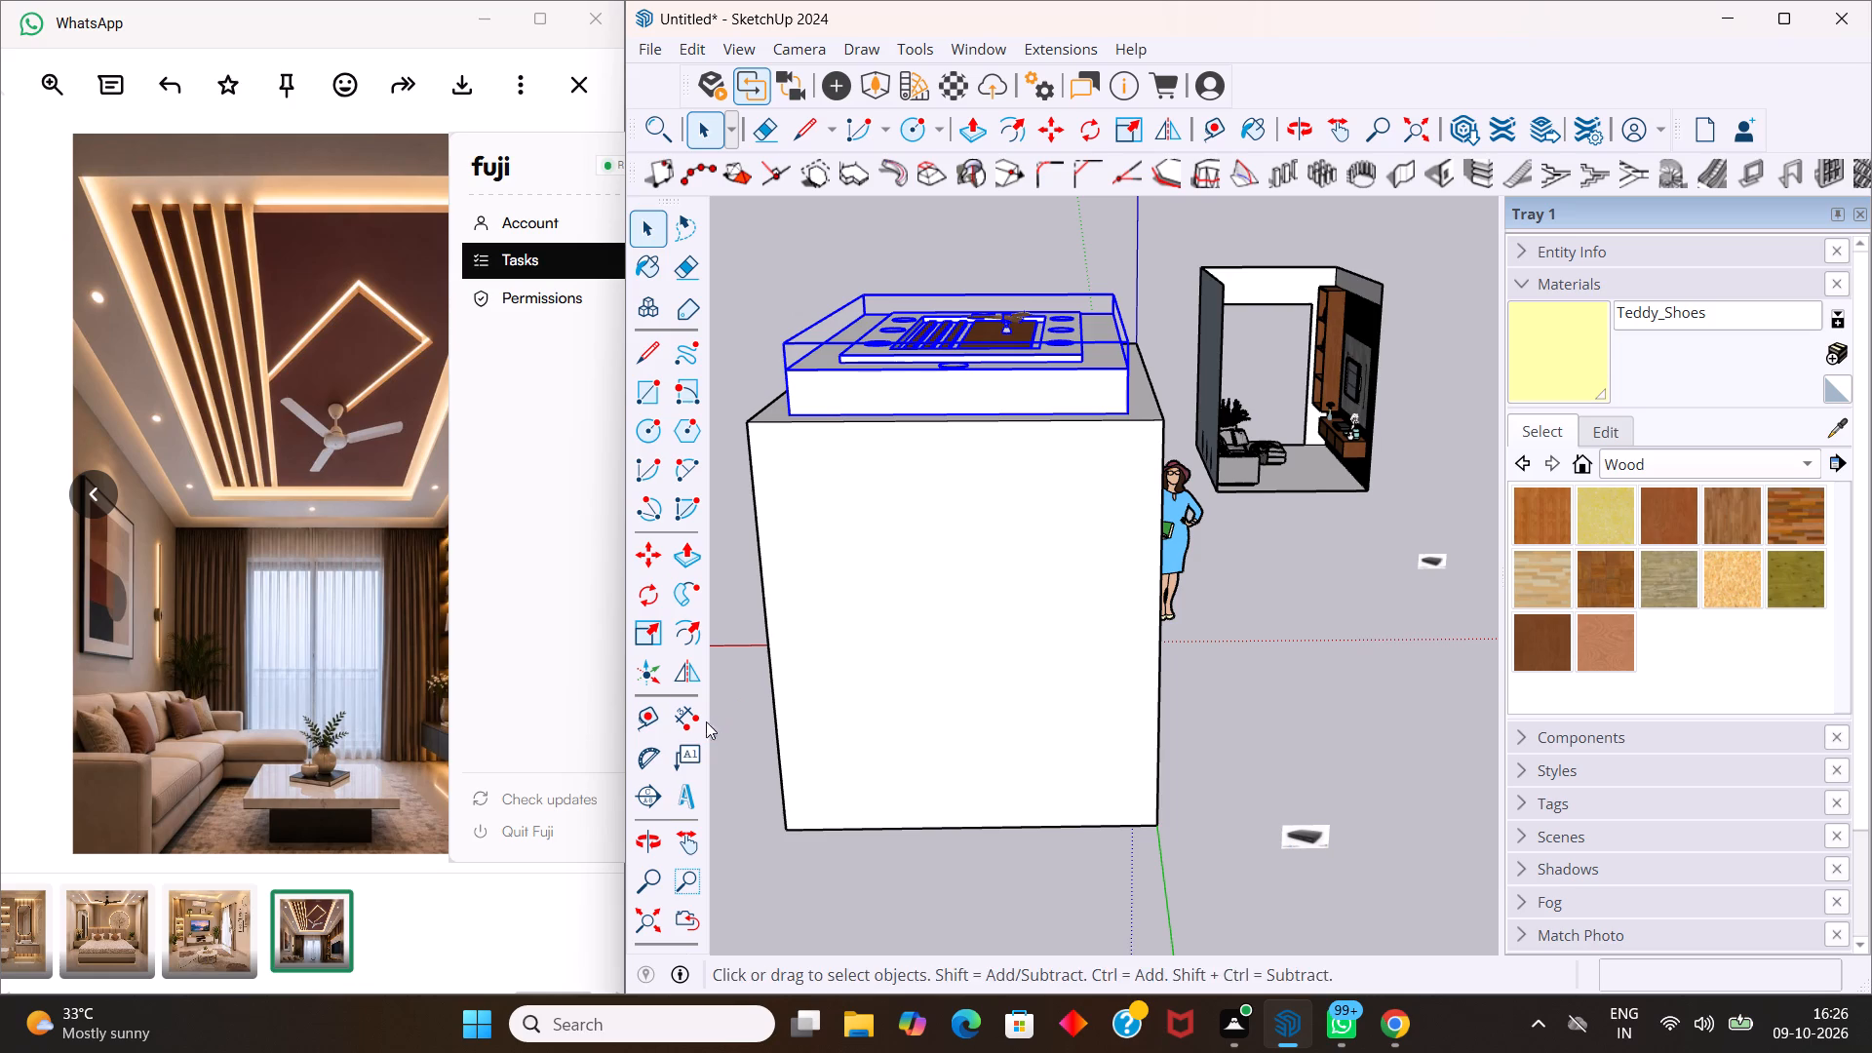
left_click_drag(694, 683, 708, 674)
left_click(692, 680)
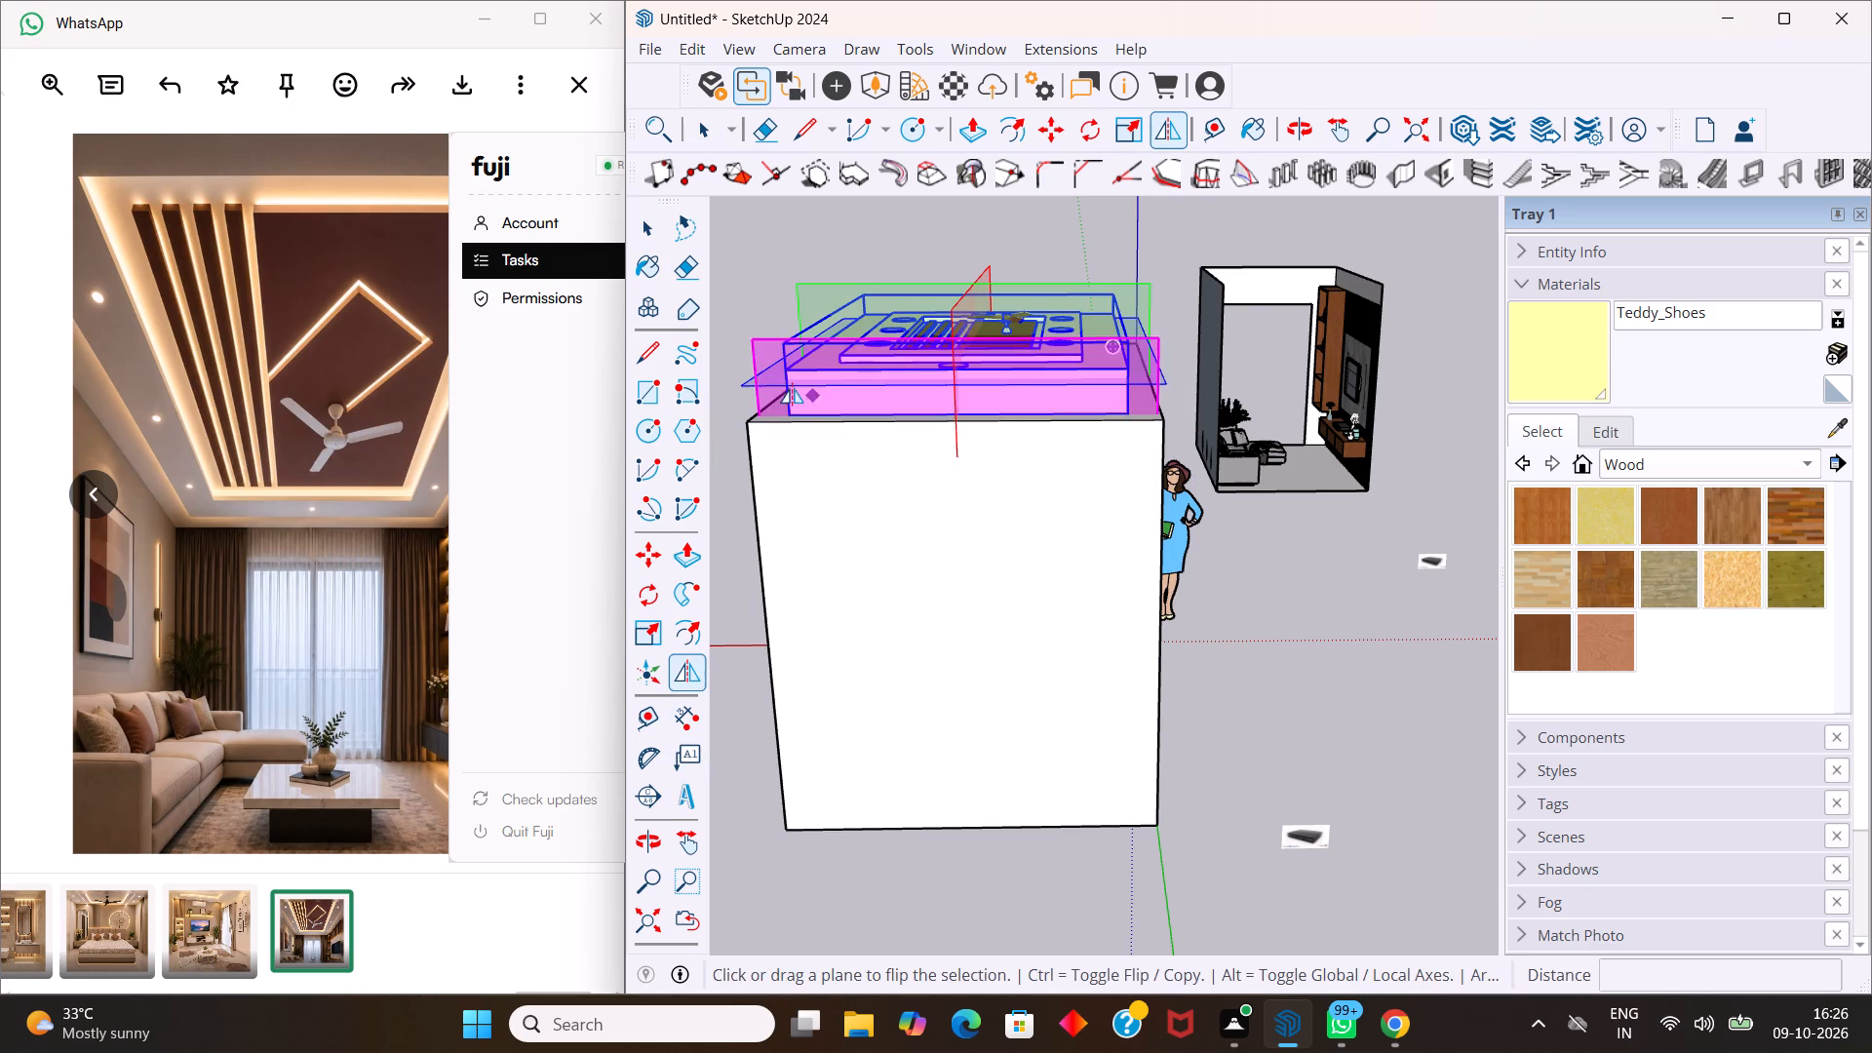
left_click(765, 383)
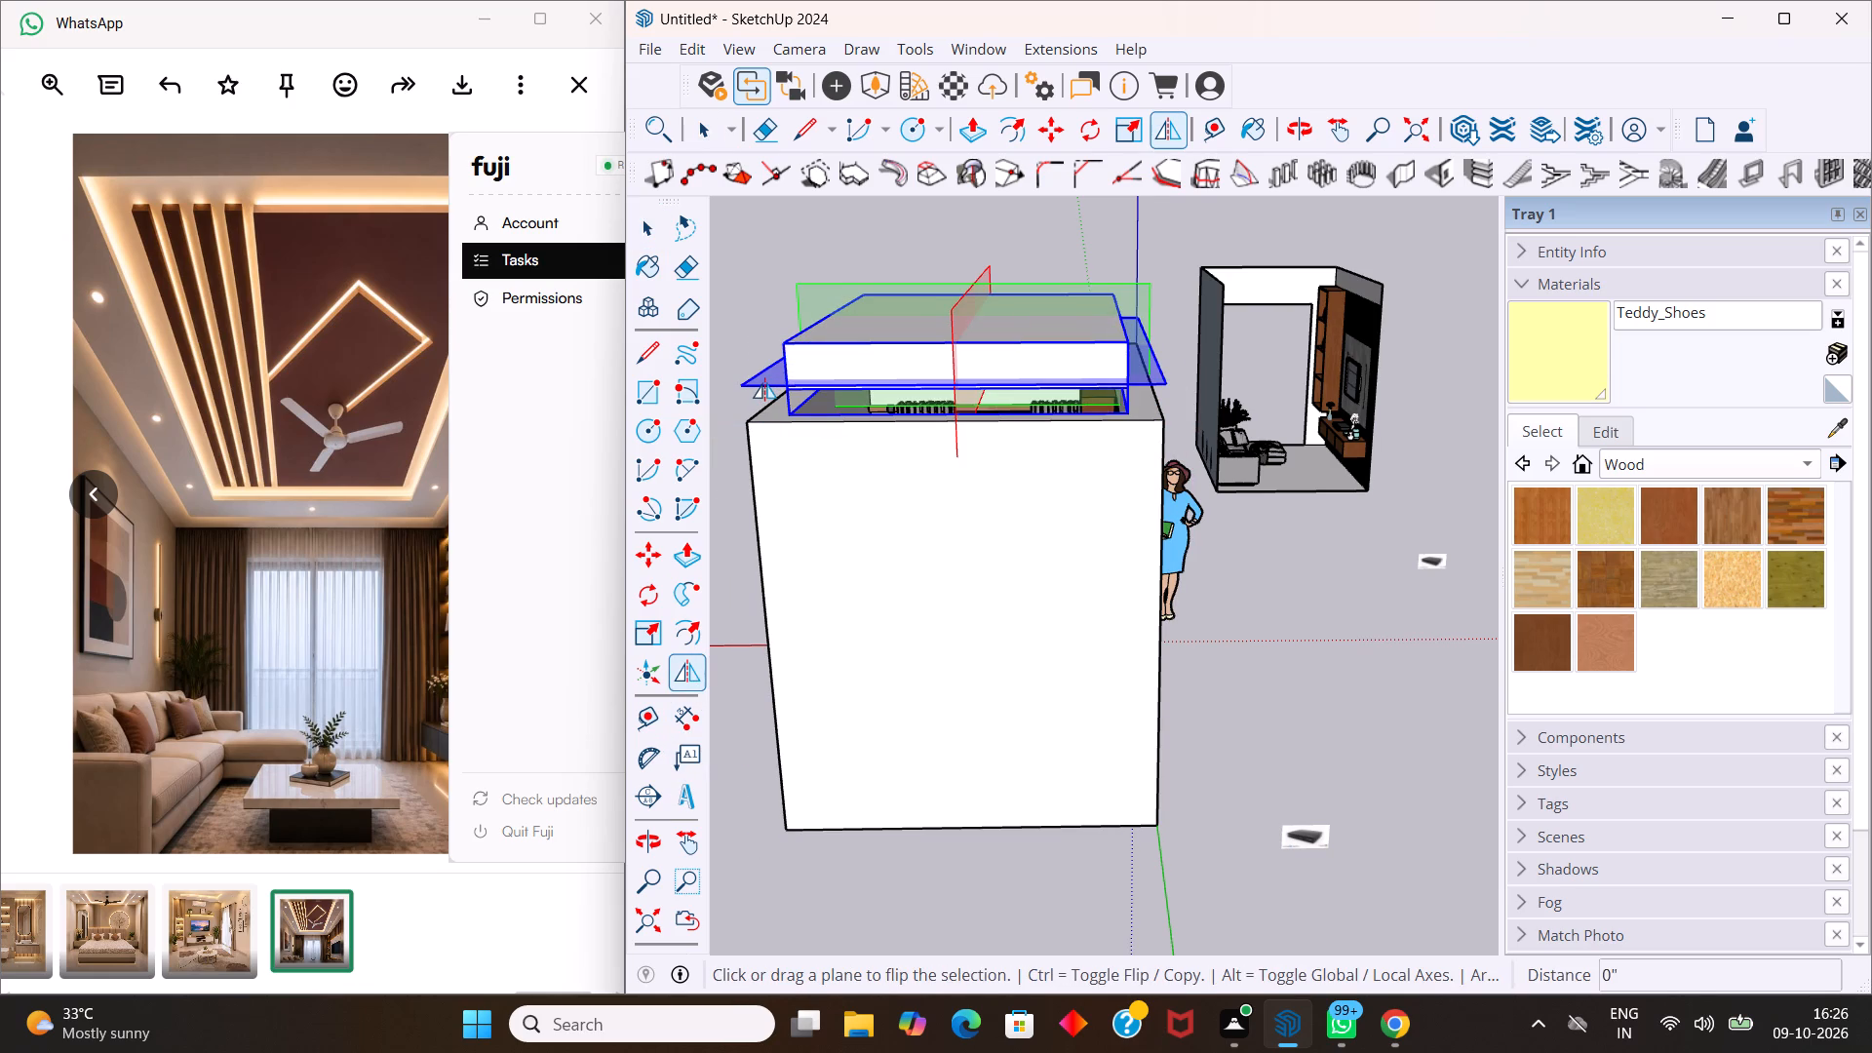
key("space")
Move the flipped false ceiling straight down about 1' 6 15/16" so its top sits flush with the room block's top.
key("m")
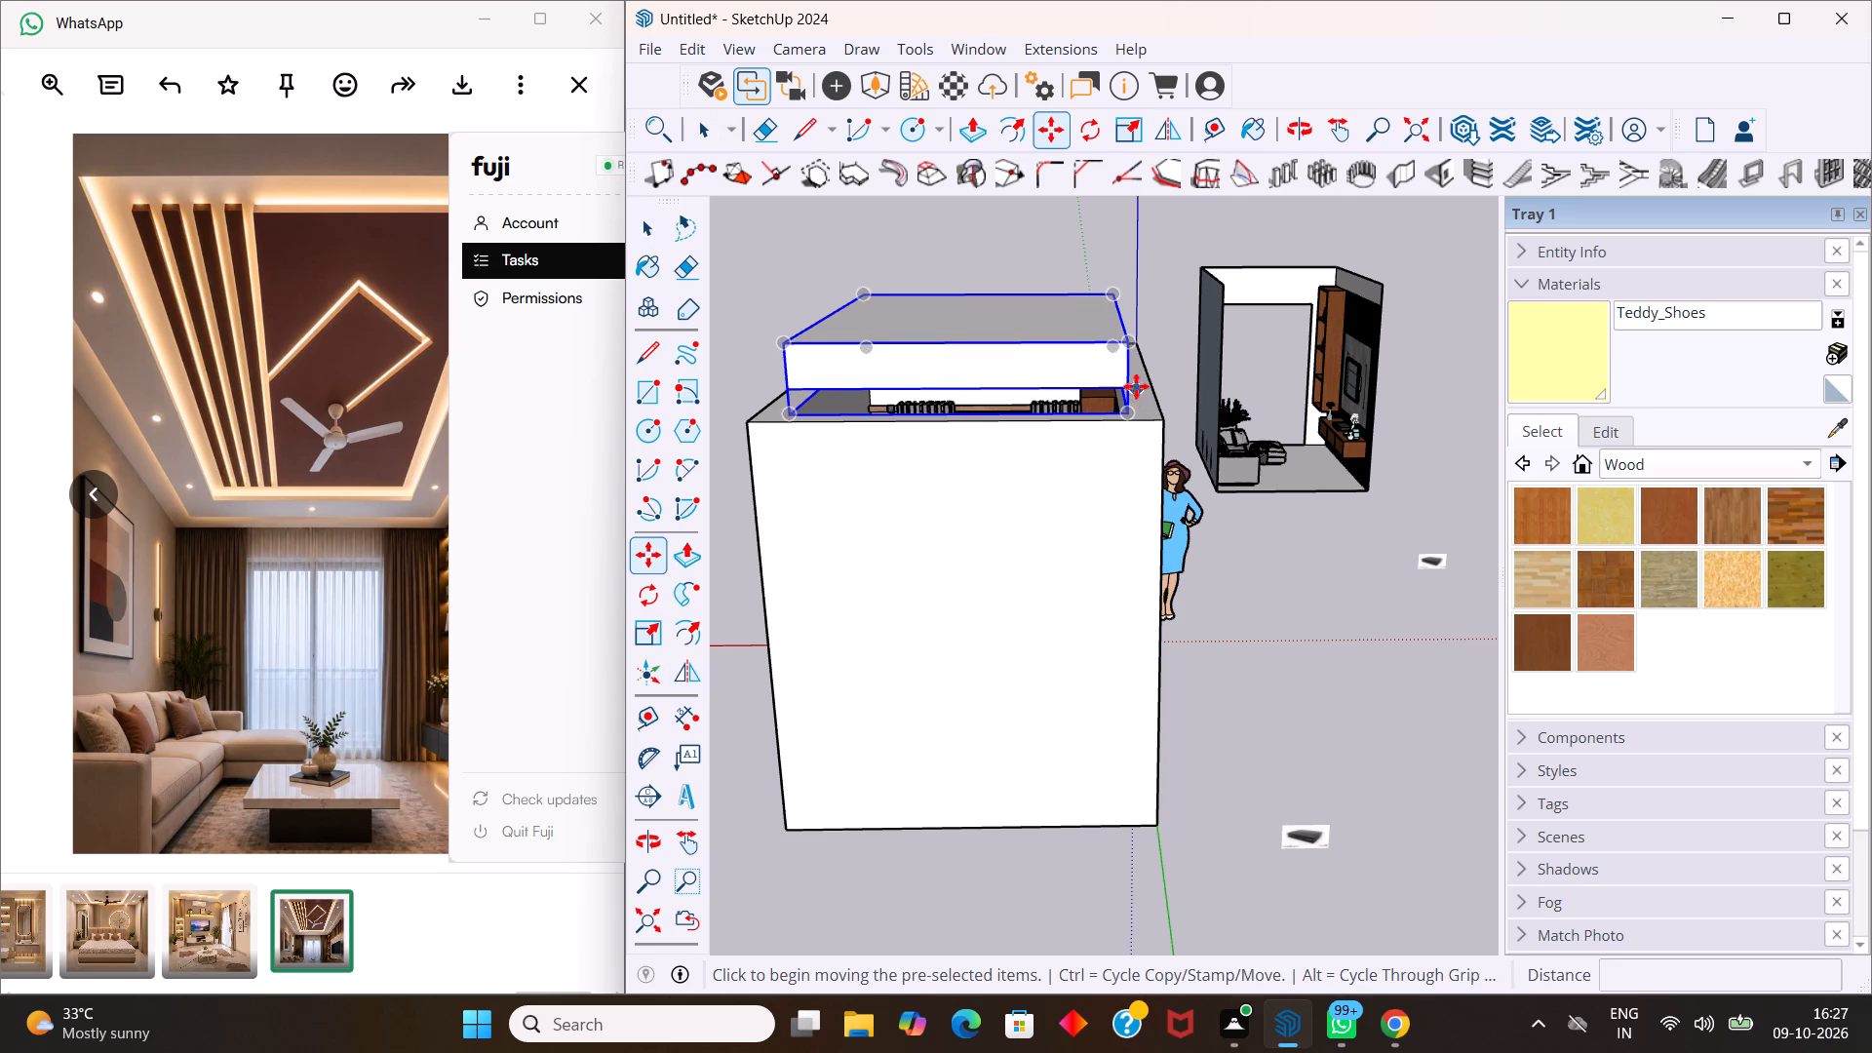
left_click(1129, 346)
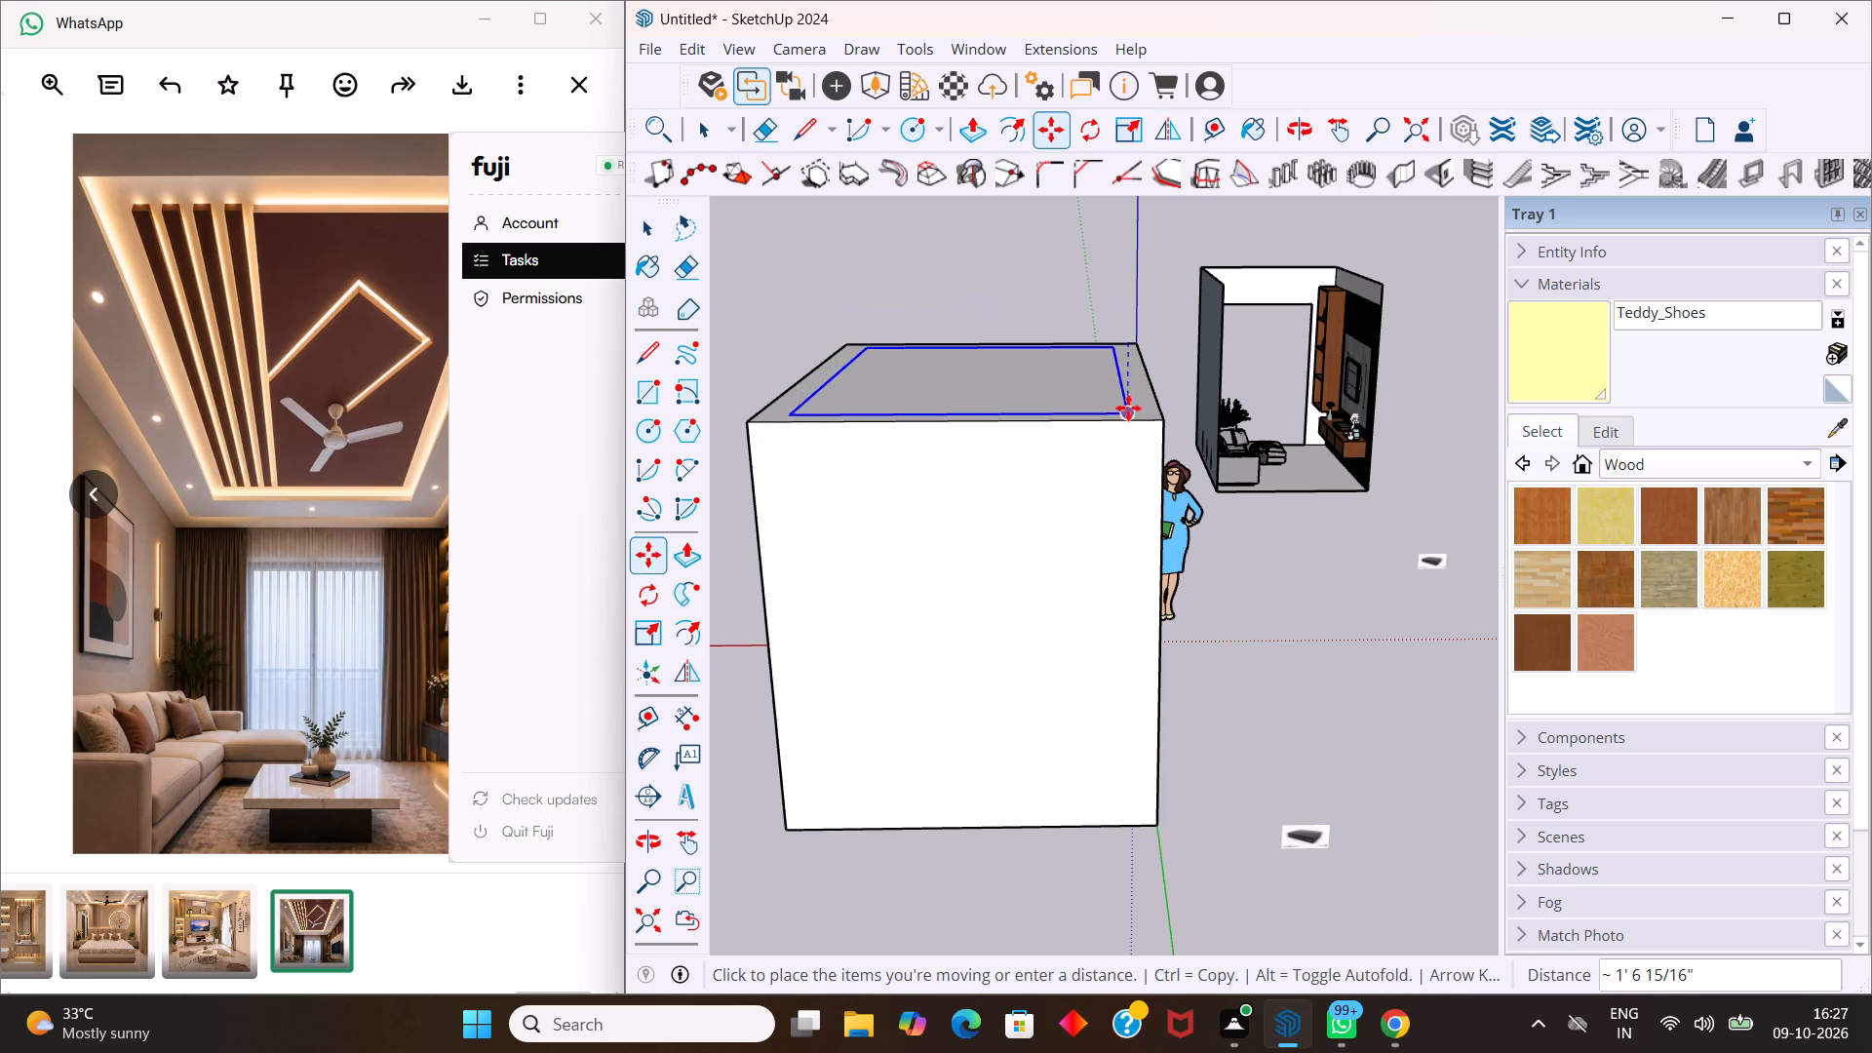
left_click(1128, 413)
key("space")
Start Enscape to render the model with the false ceiling in place.
scroll(1118, 417, "down", 5)
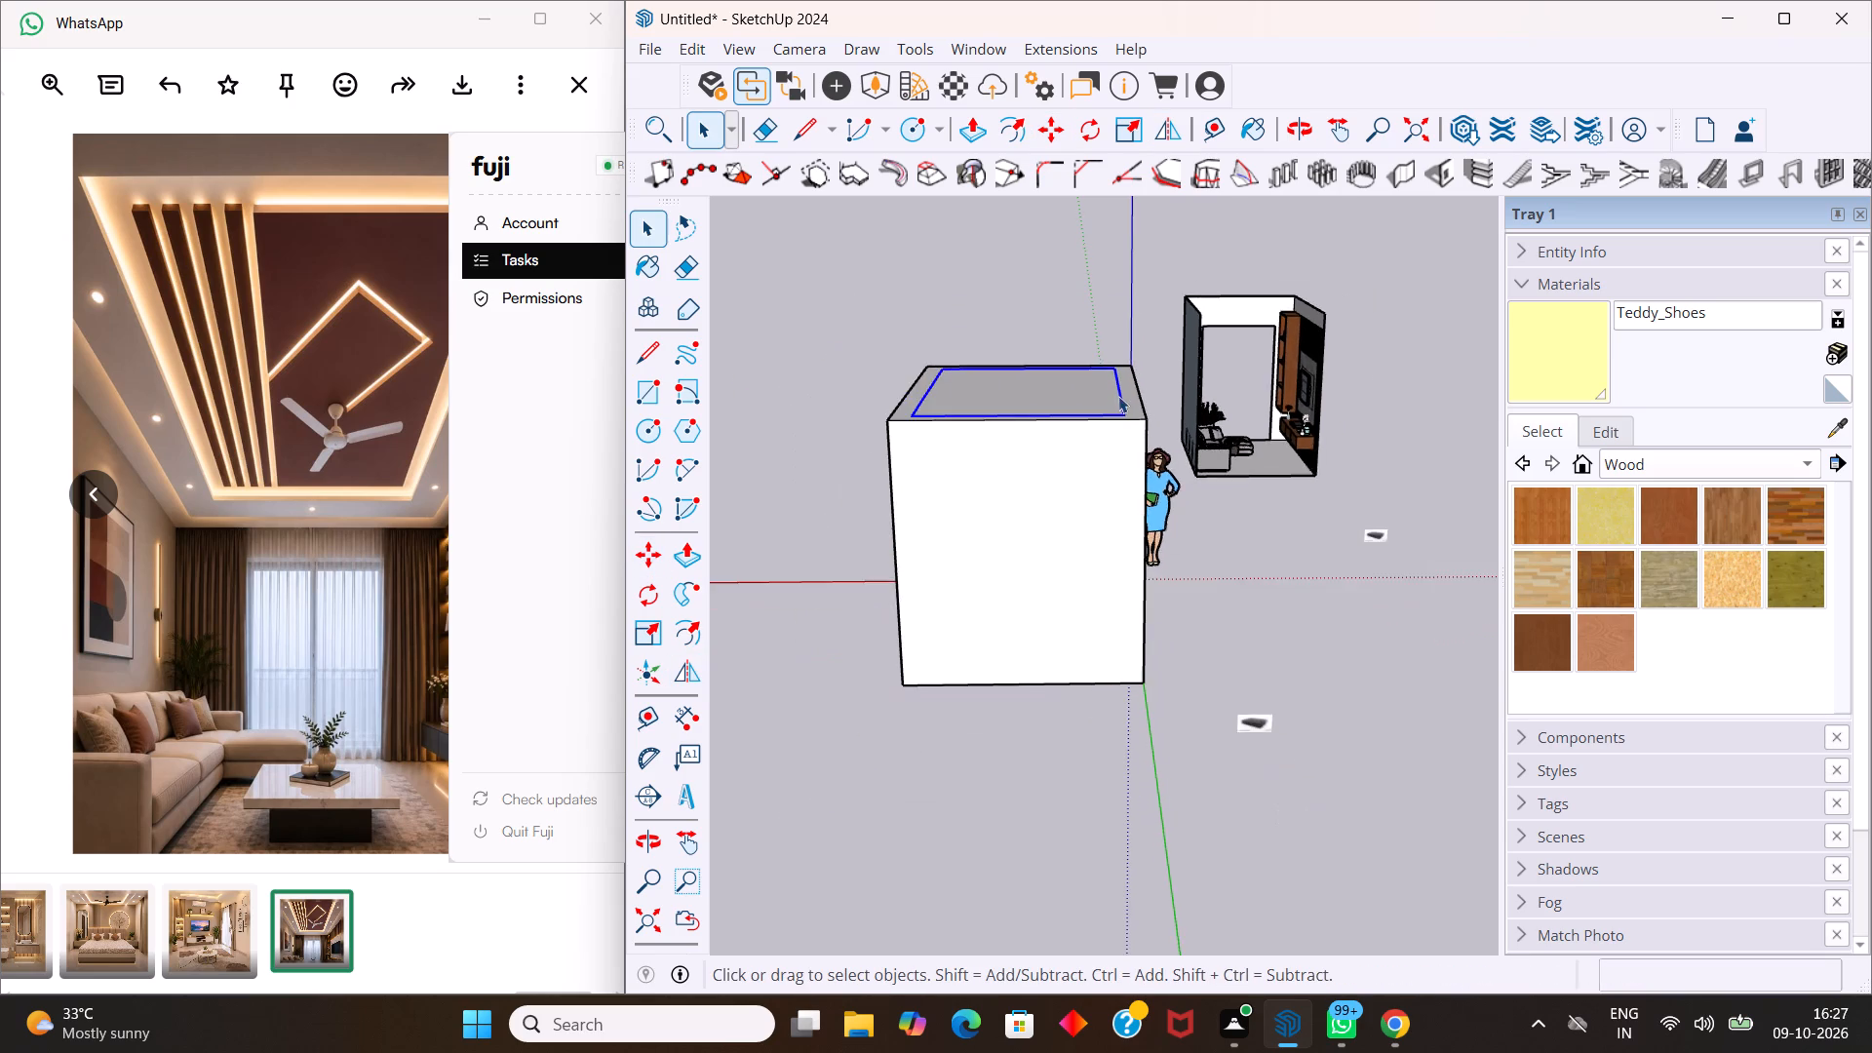
scroll(1116, 394, "down", 5)
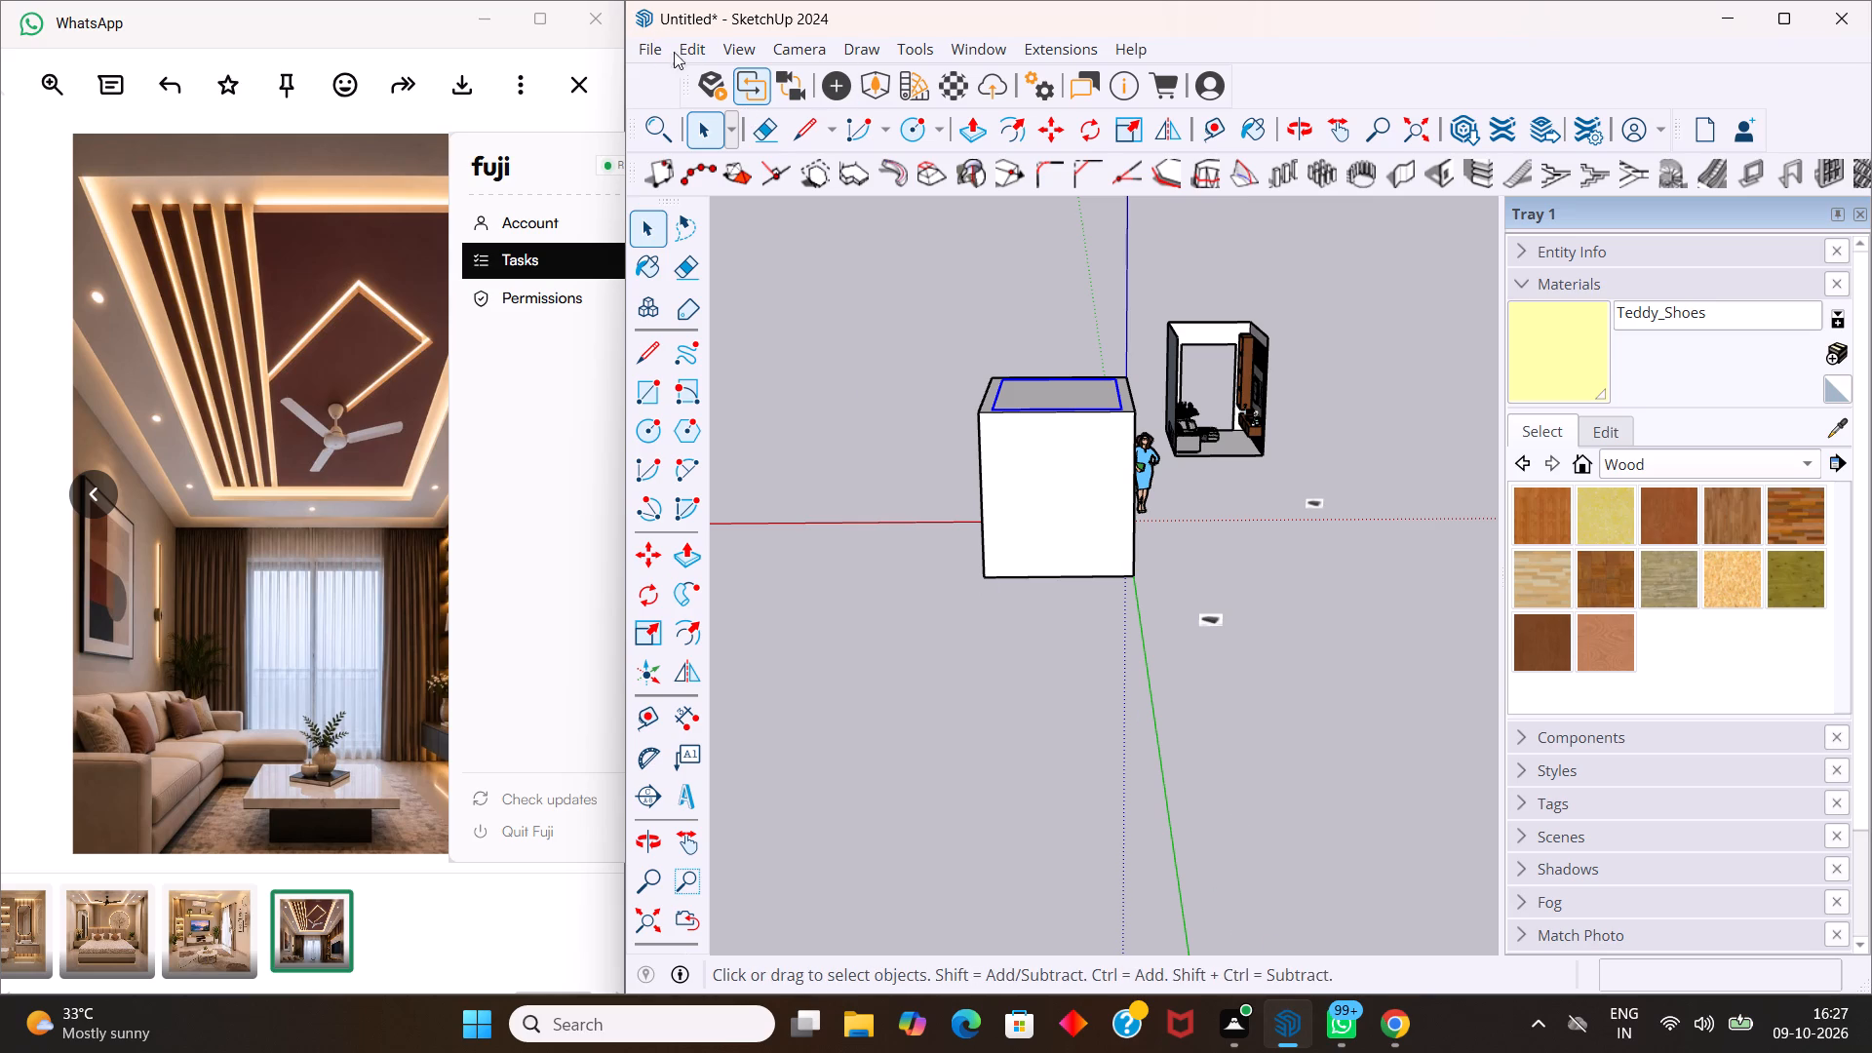
left_click(713, 82)
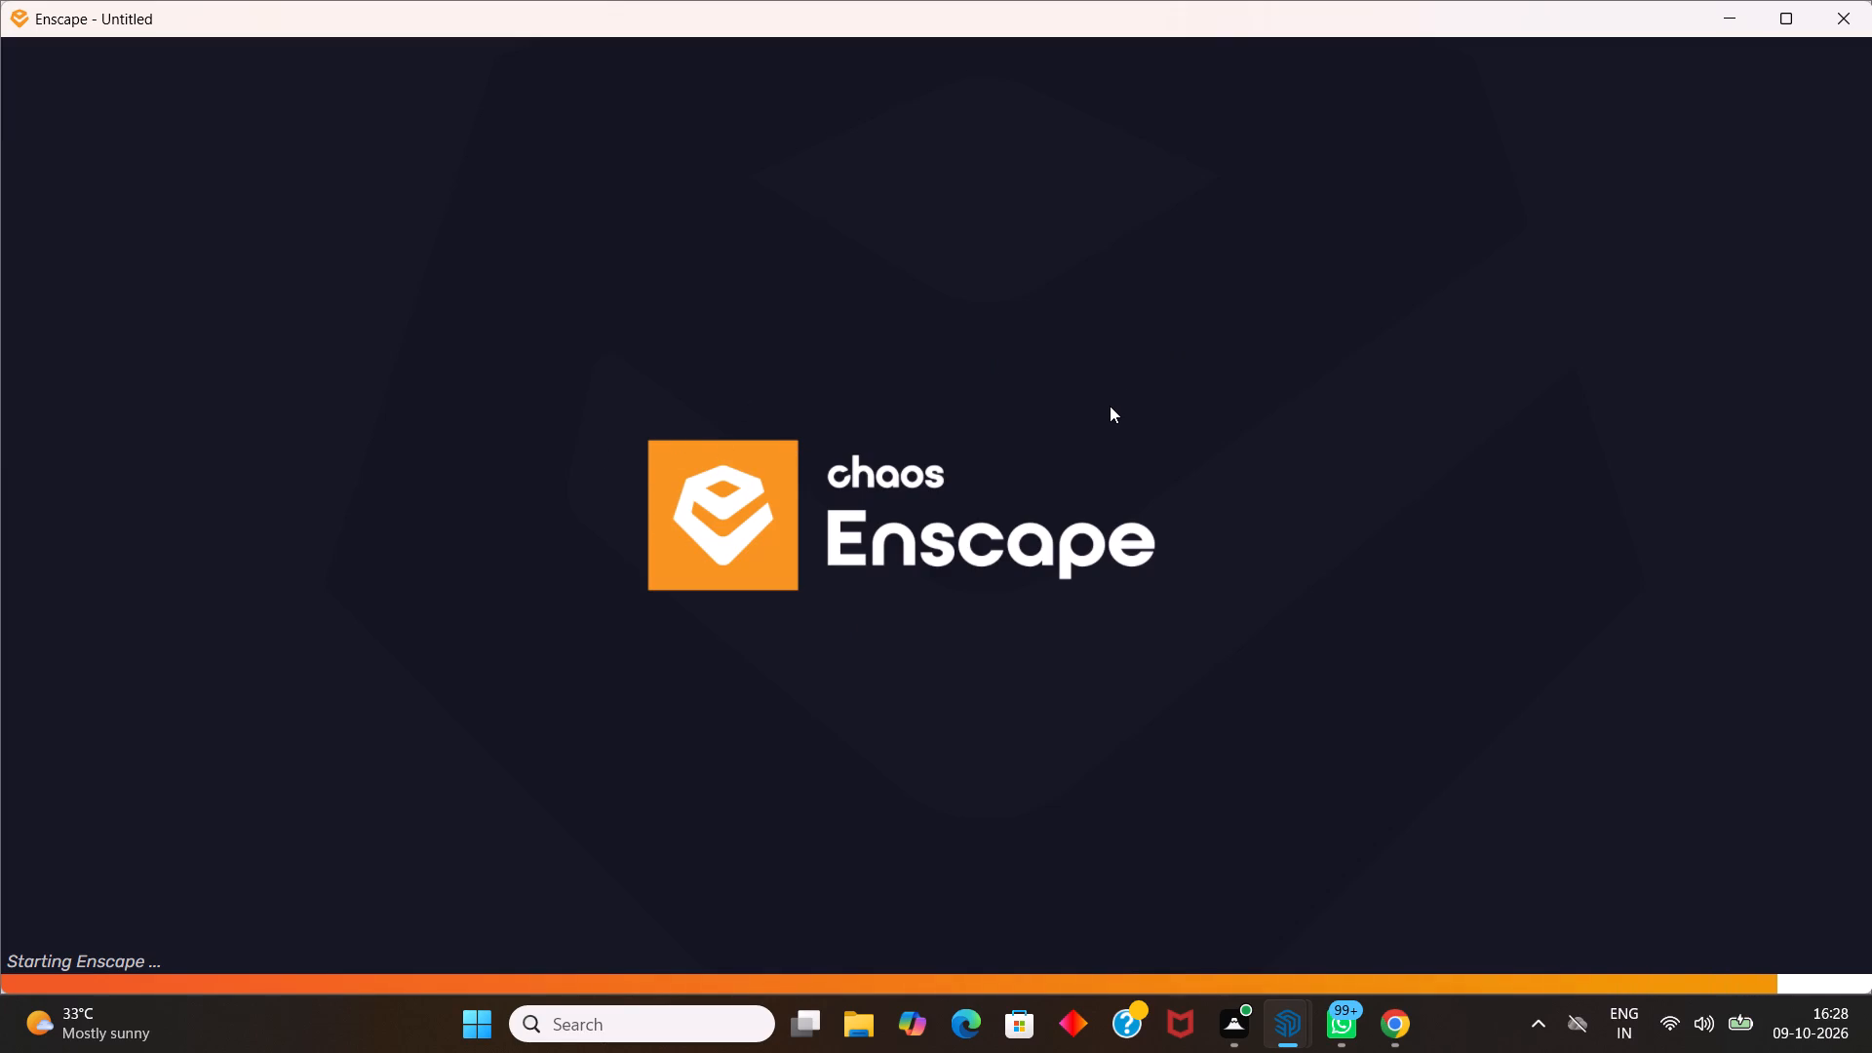
scroll(905, 491, "up", 6)
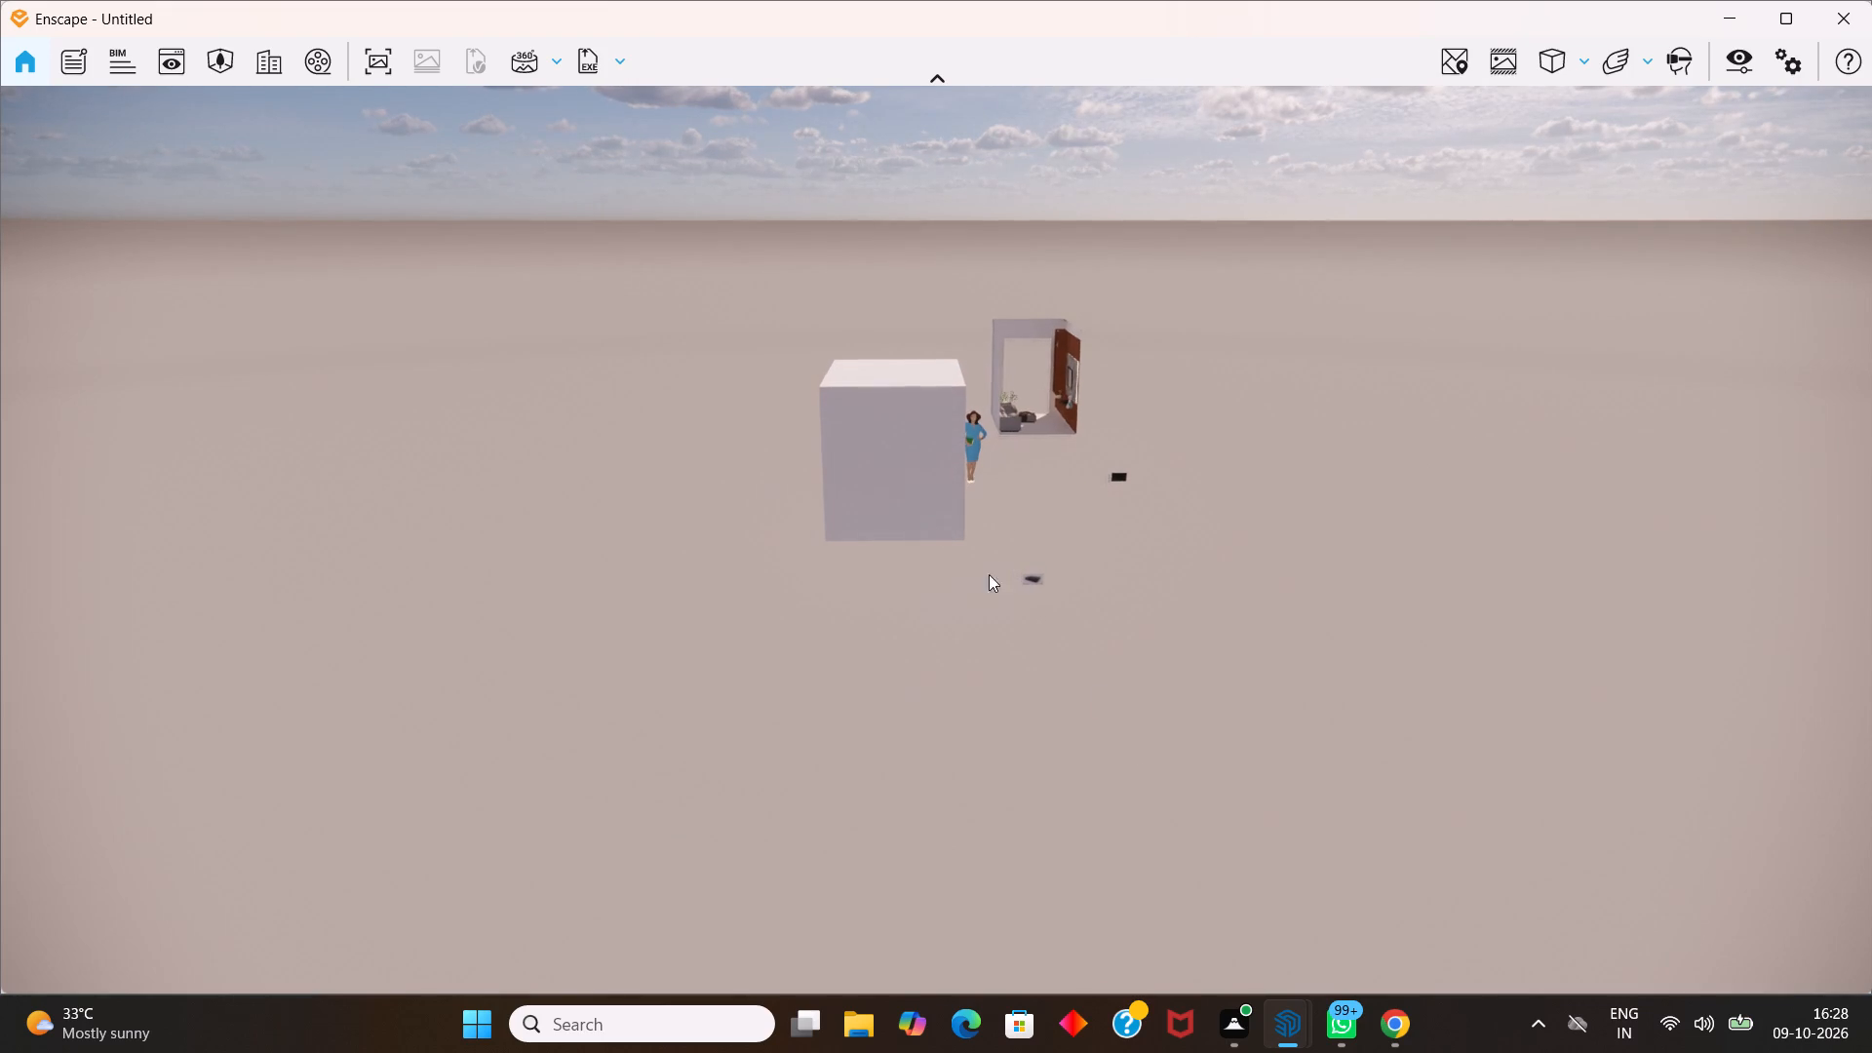
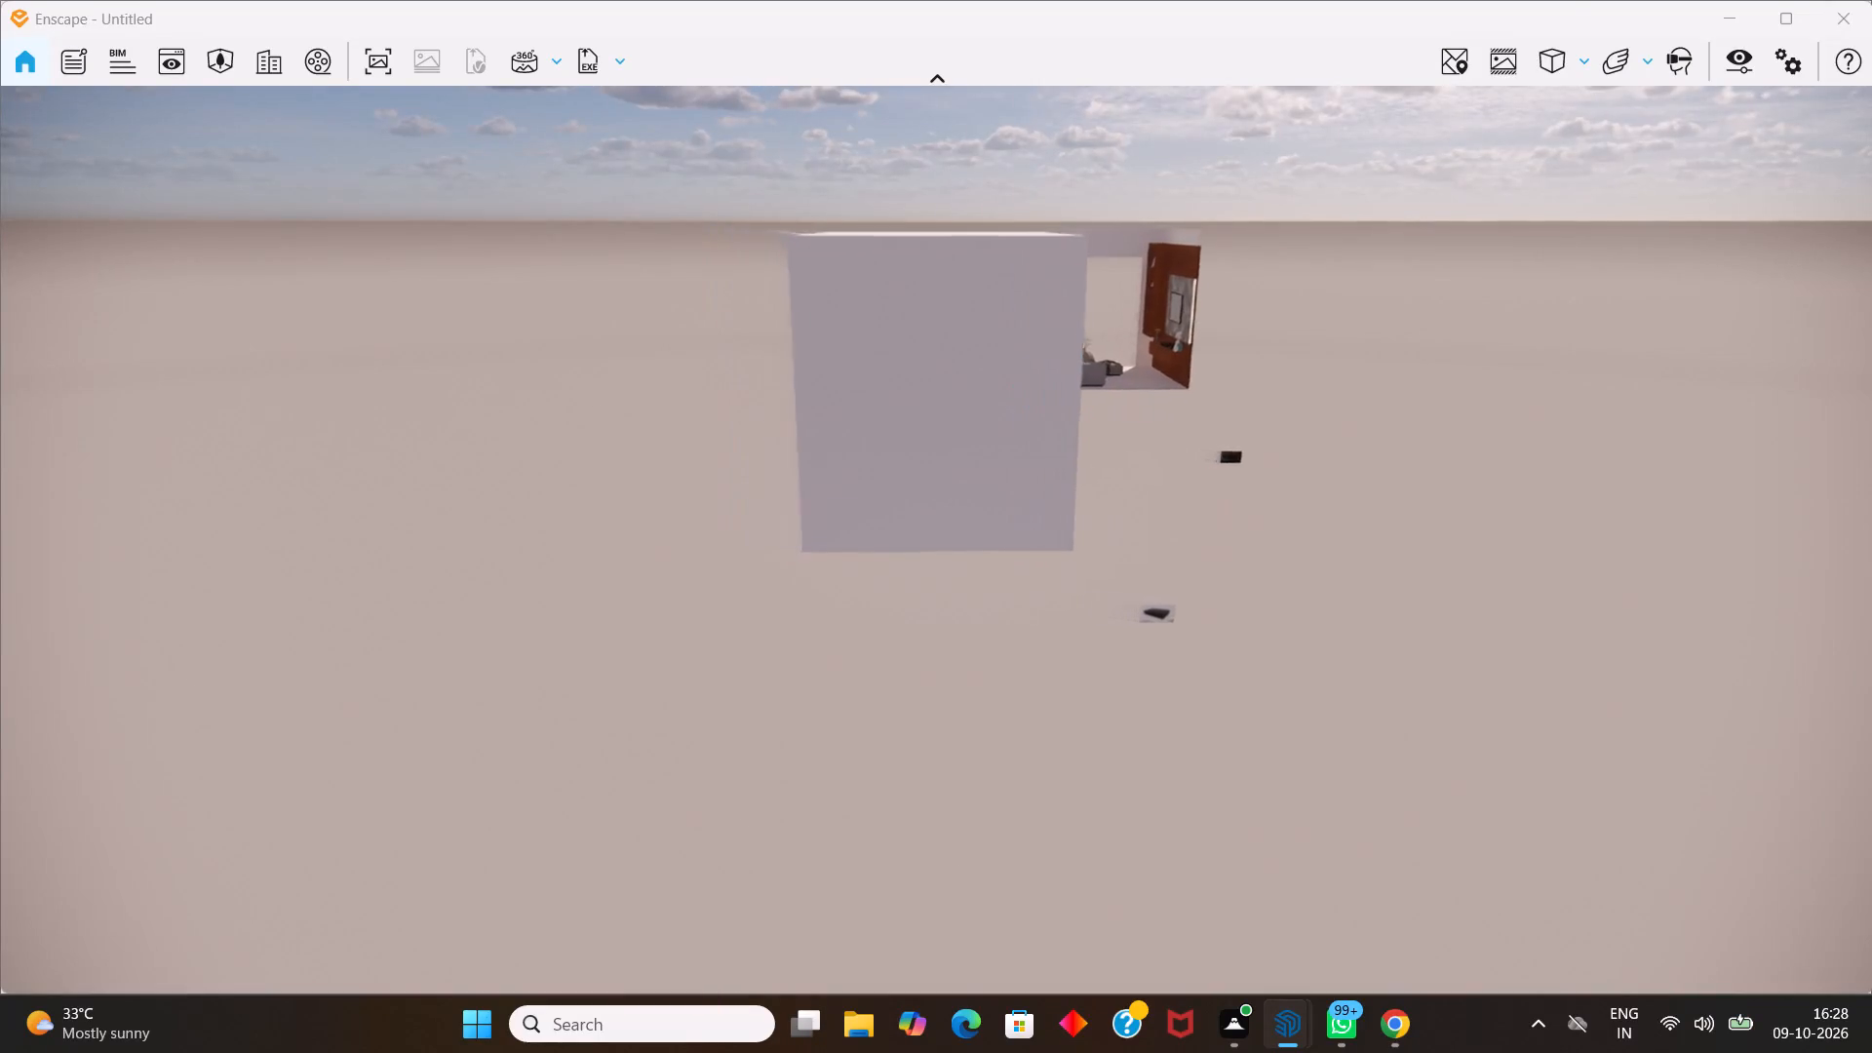
In the visual settings, set the camera's field of view to 125° horizontal and the rendering quality to Ultra.
left_click(1736, 66)
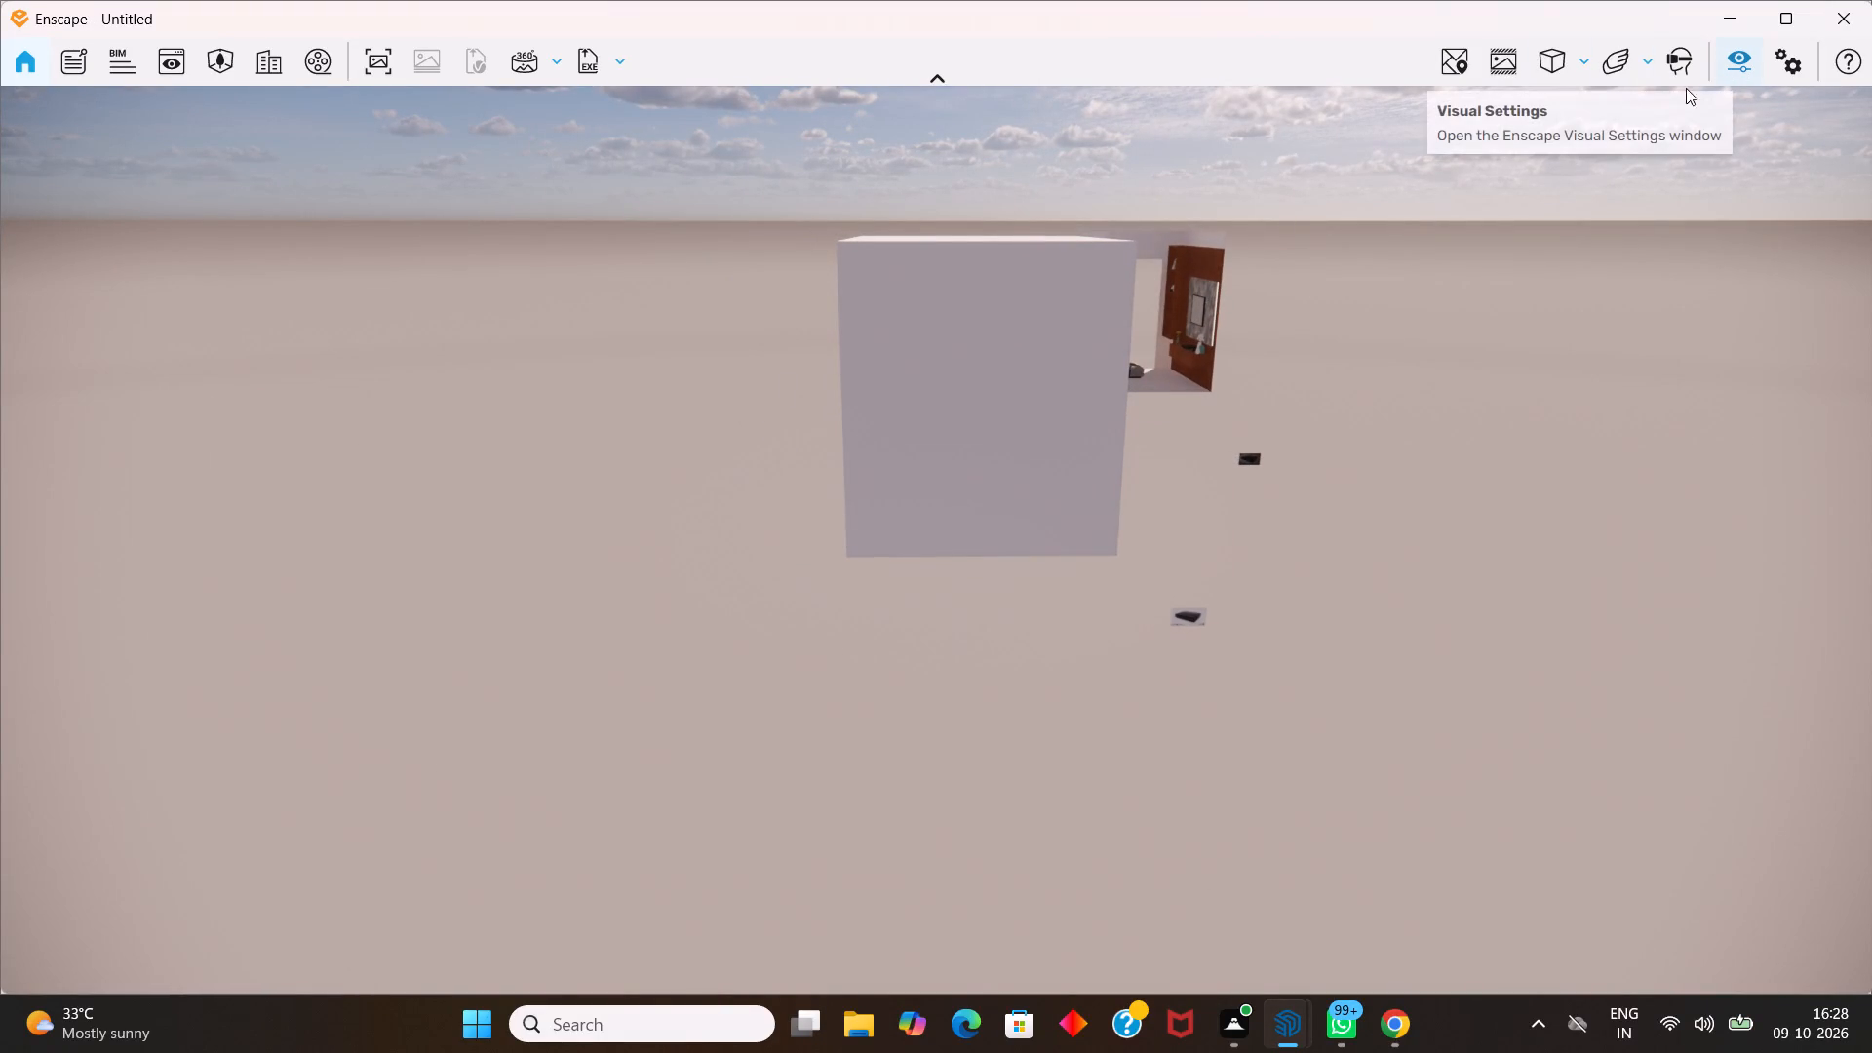
left_click(838, 229)
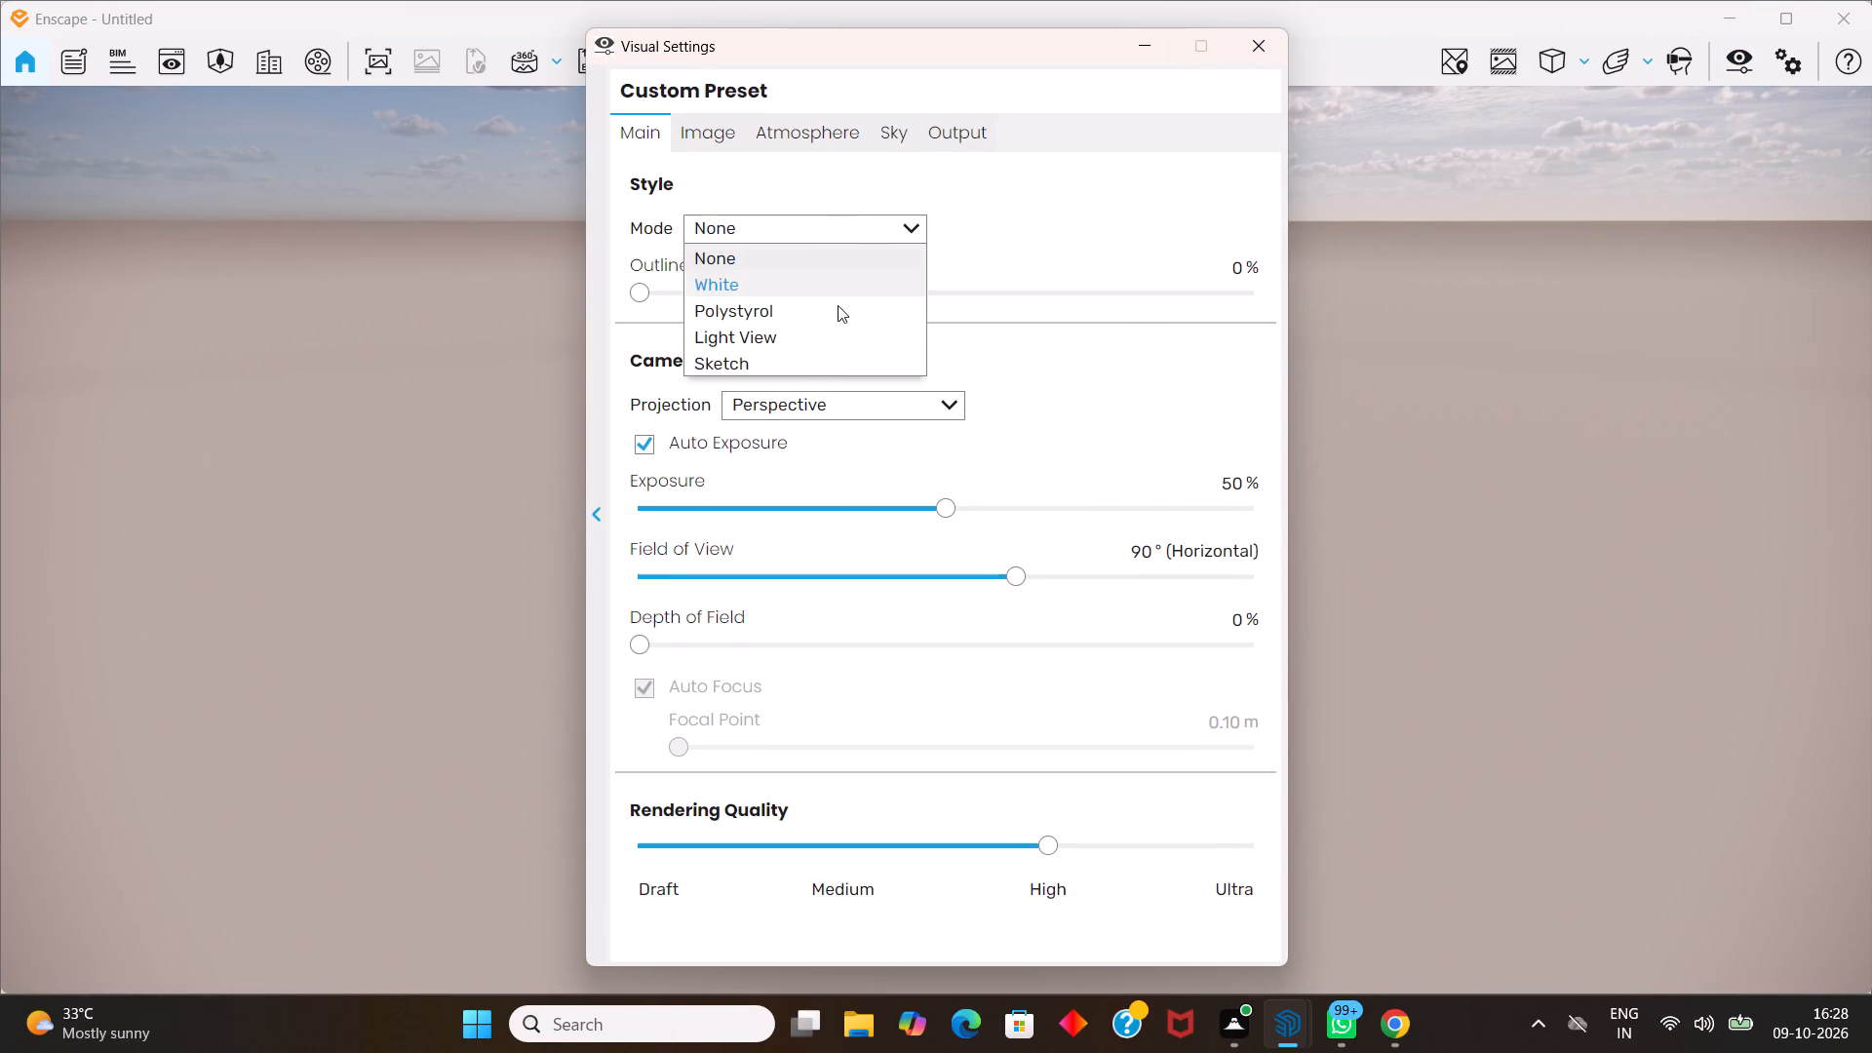
left_click(1064, 368)
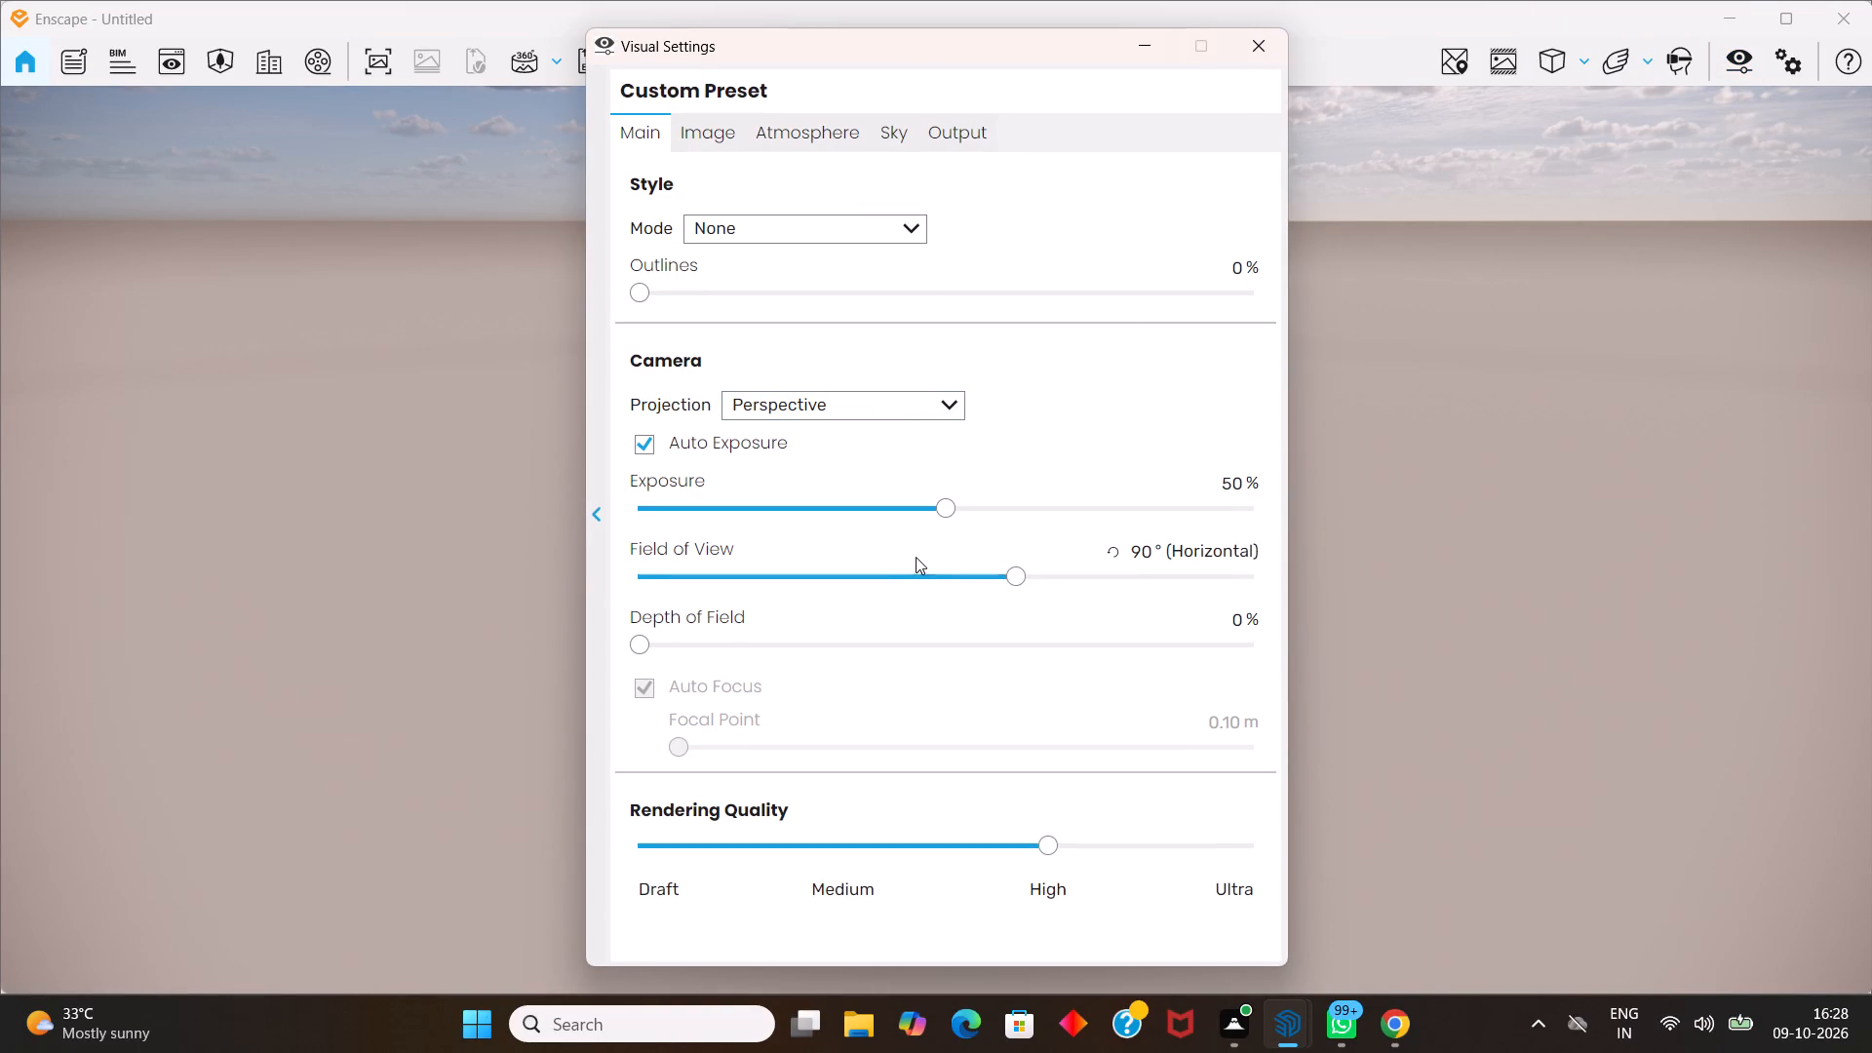
scroll(914, 559, "down", 9)
scroll(1165, 576, "down", 1)
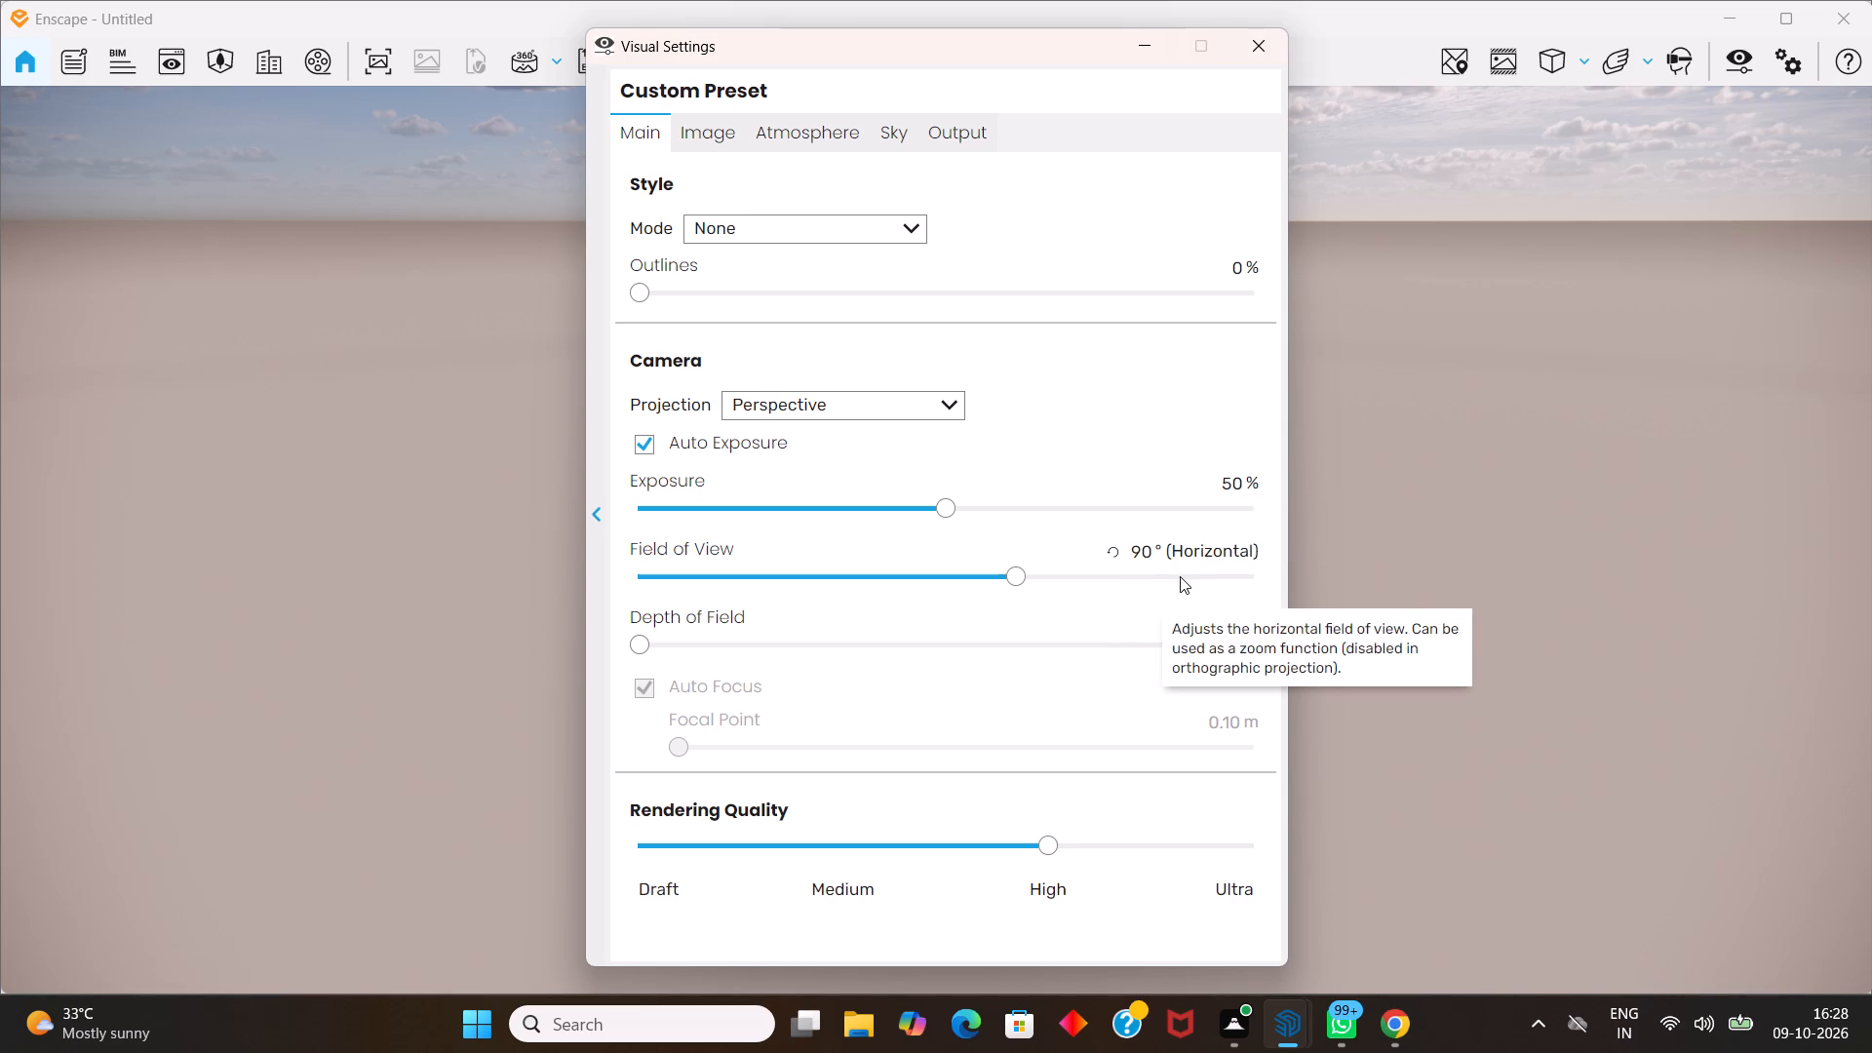
left_click(1181, 576)
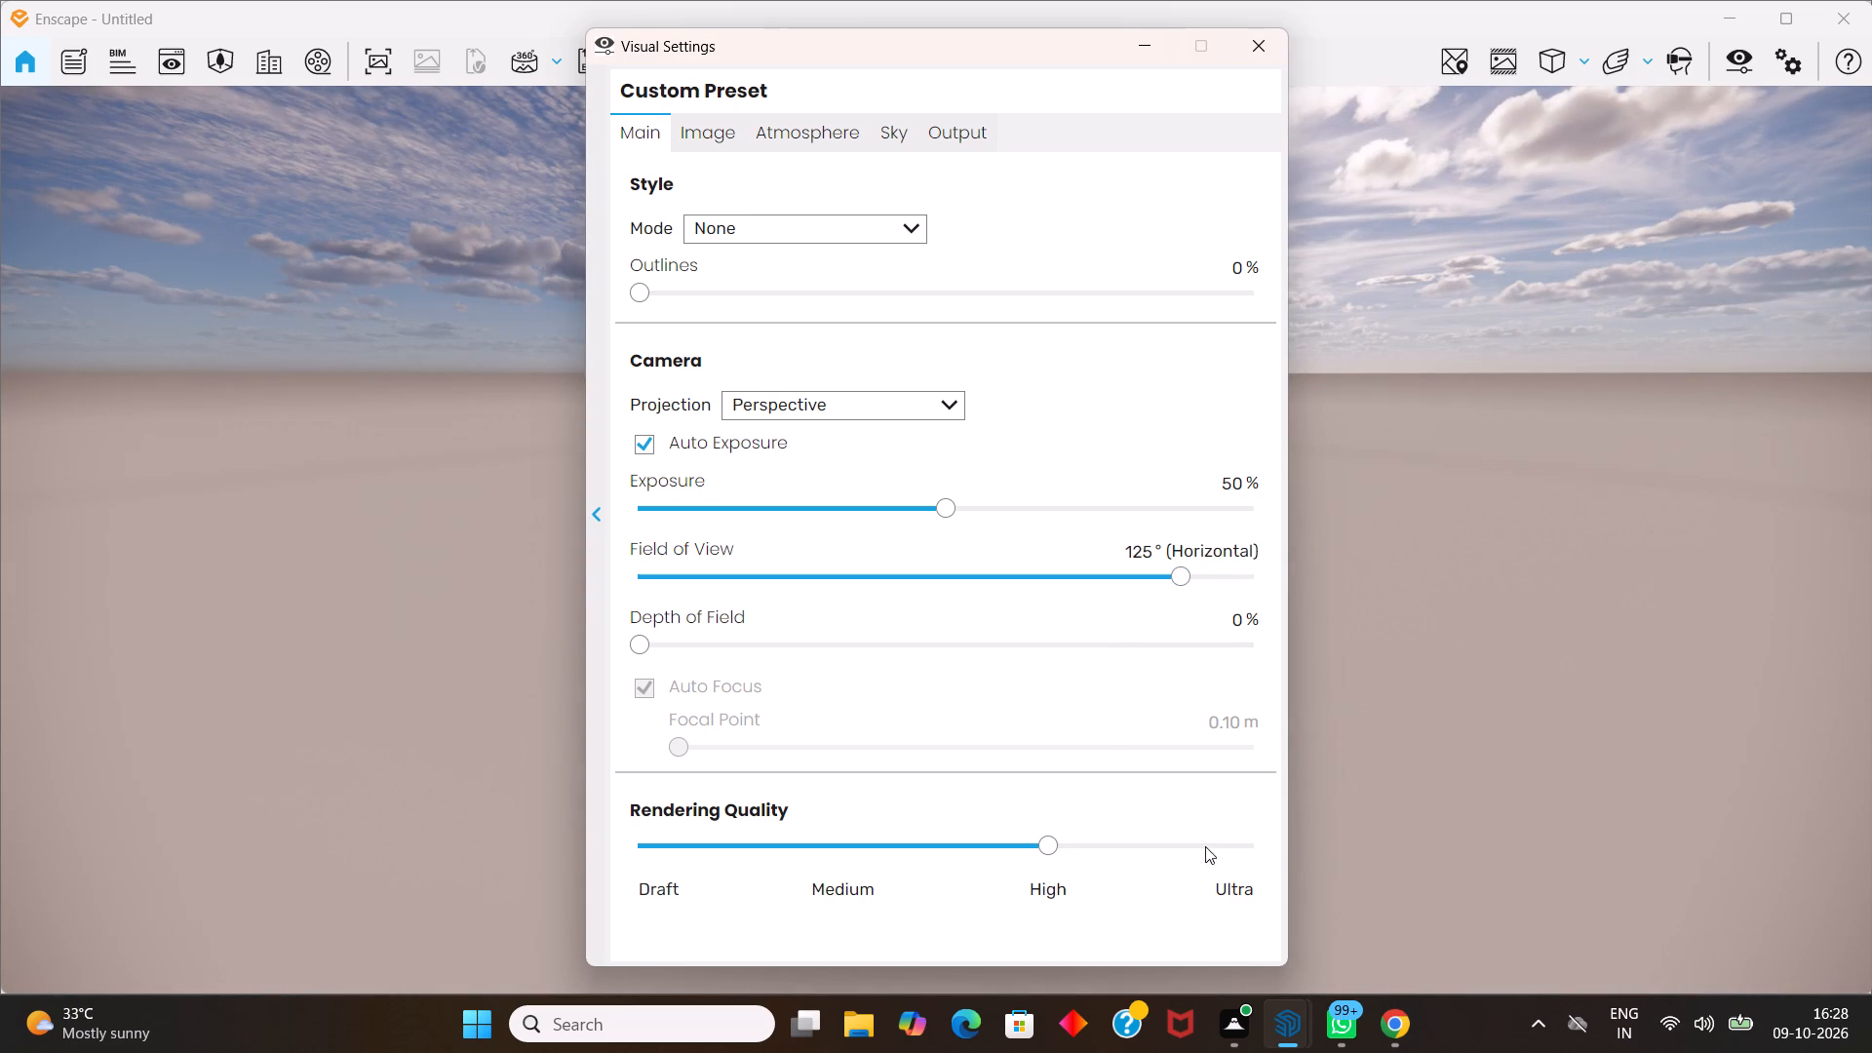
left_click(1235, 852)
Set the image effects Motion Blur, Lens Flare, Bloom, Vignette and Chromatic Aberration all to 0%.
left_click(688, 139)
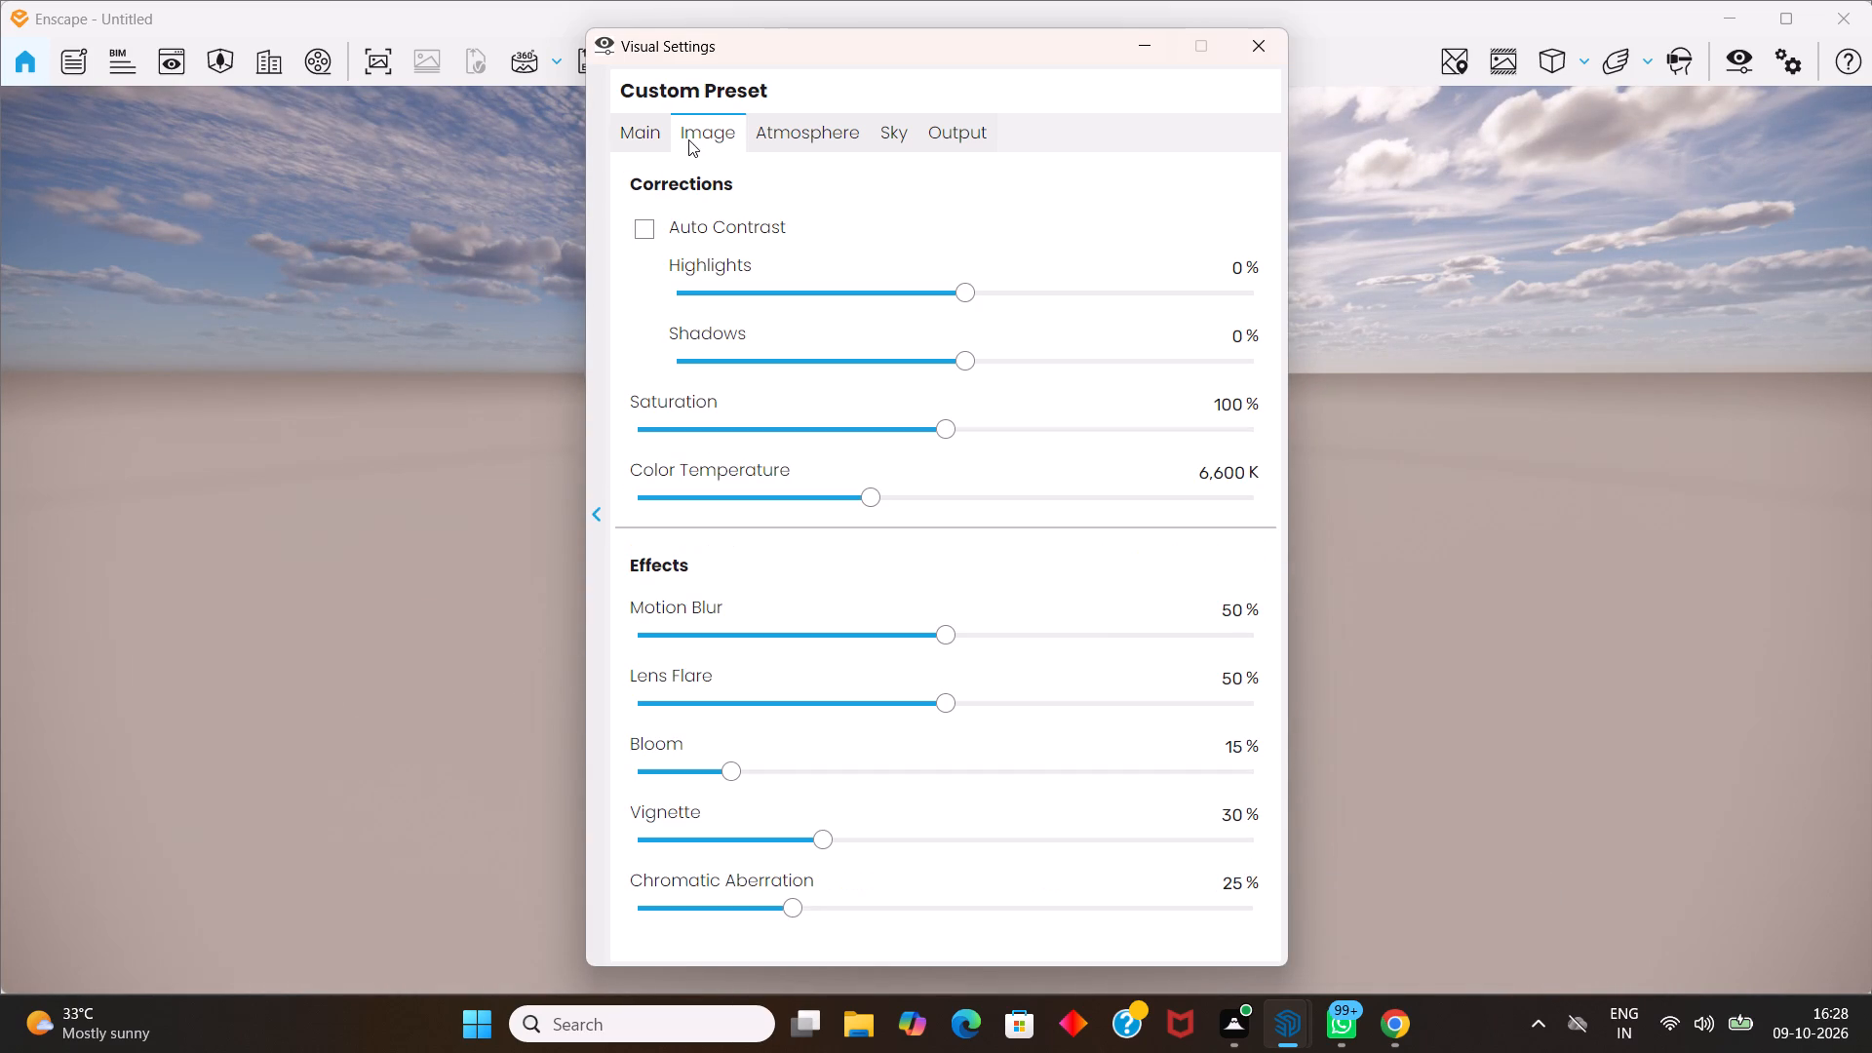
left_click(640, 638)
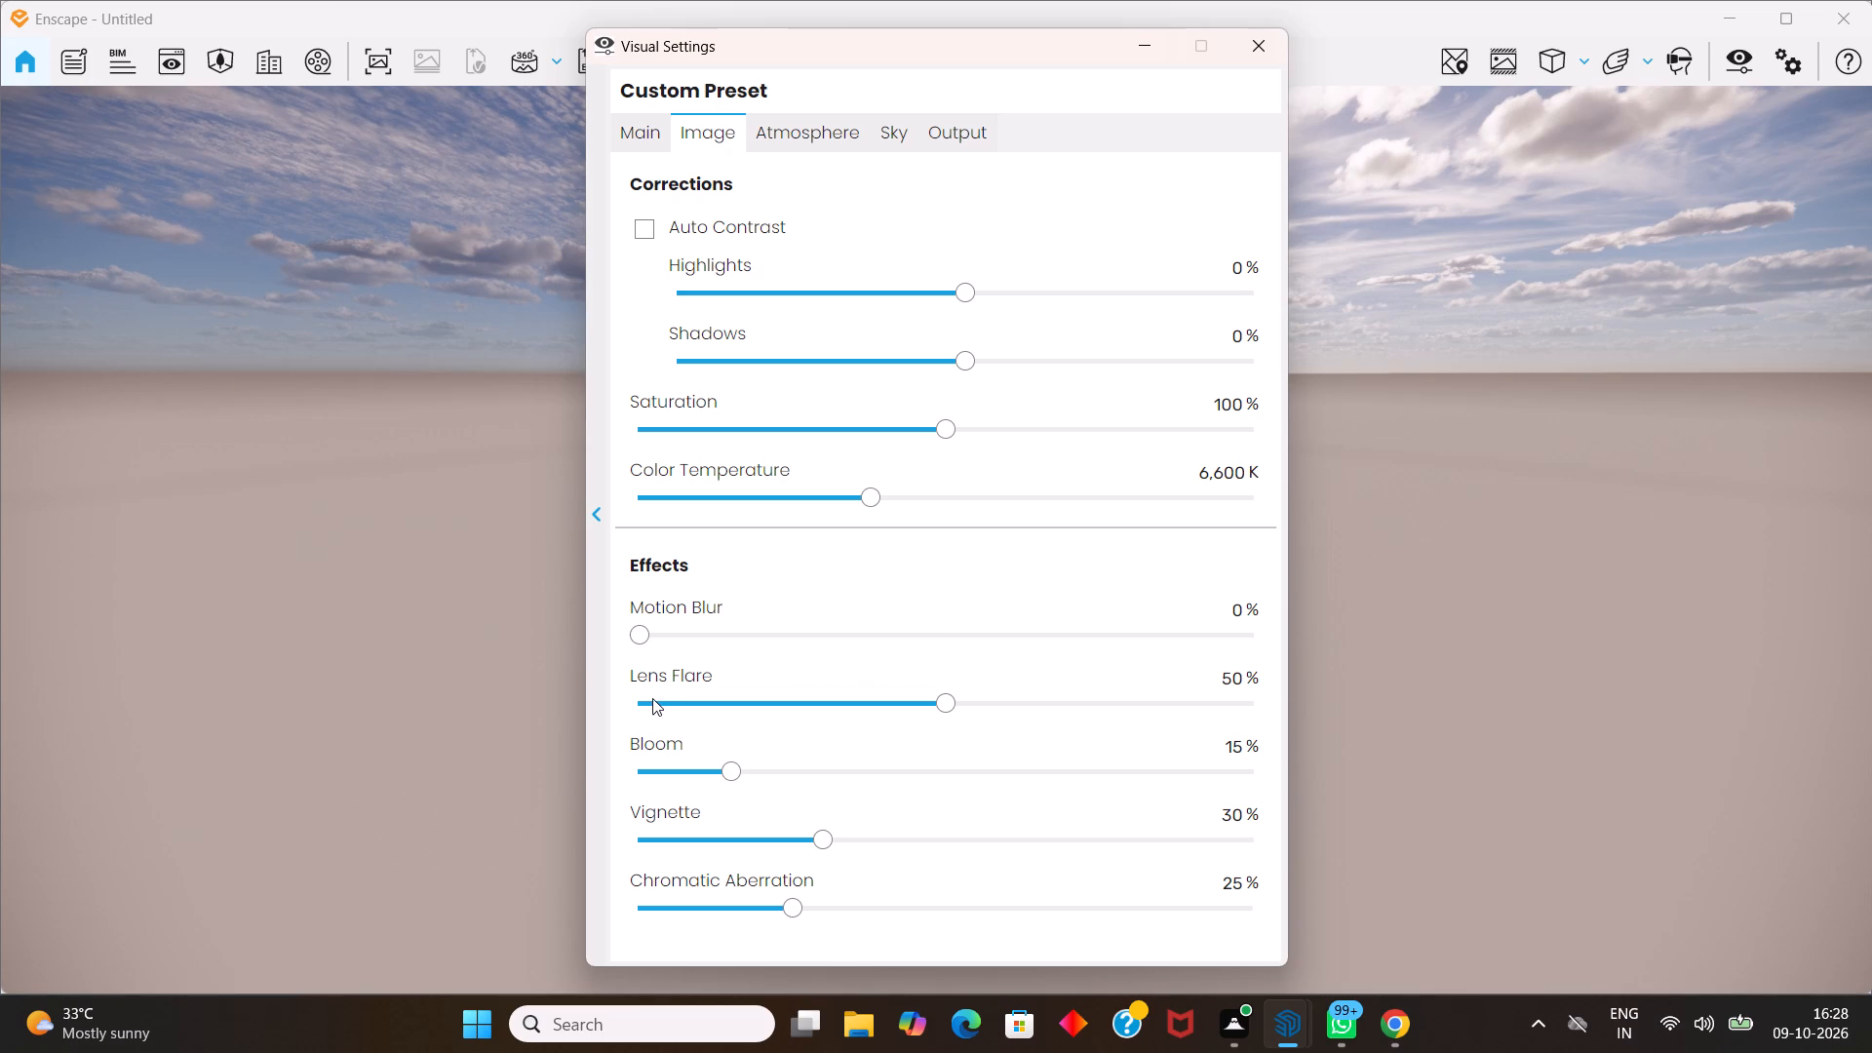
left_click(634, 710)
left_click(638, 704)
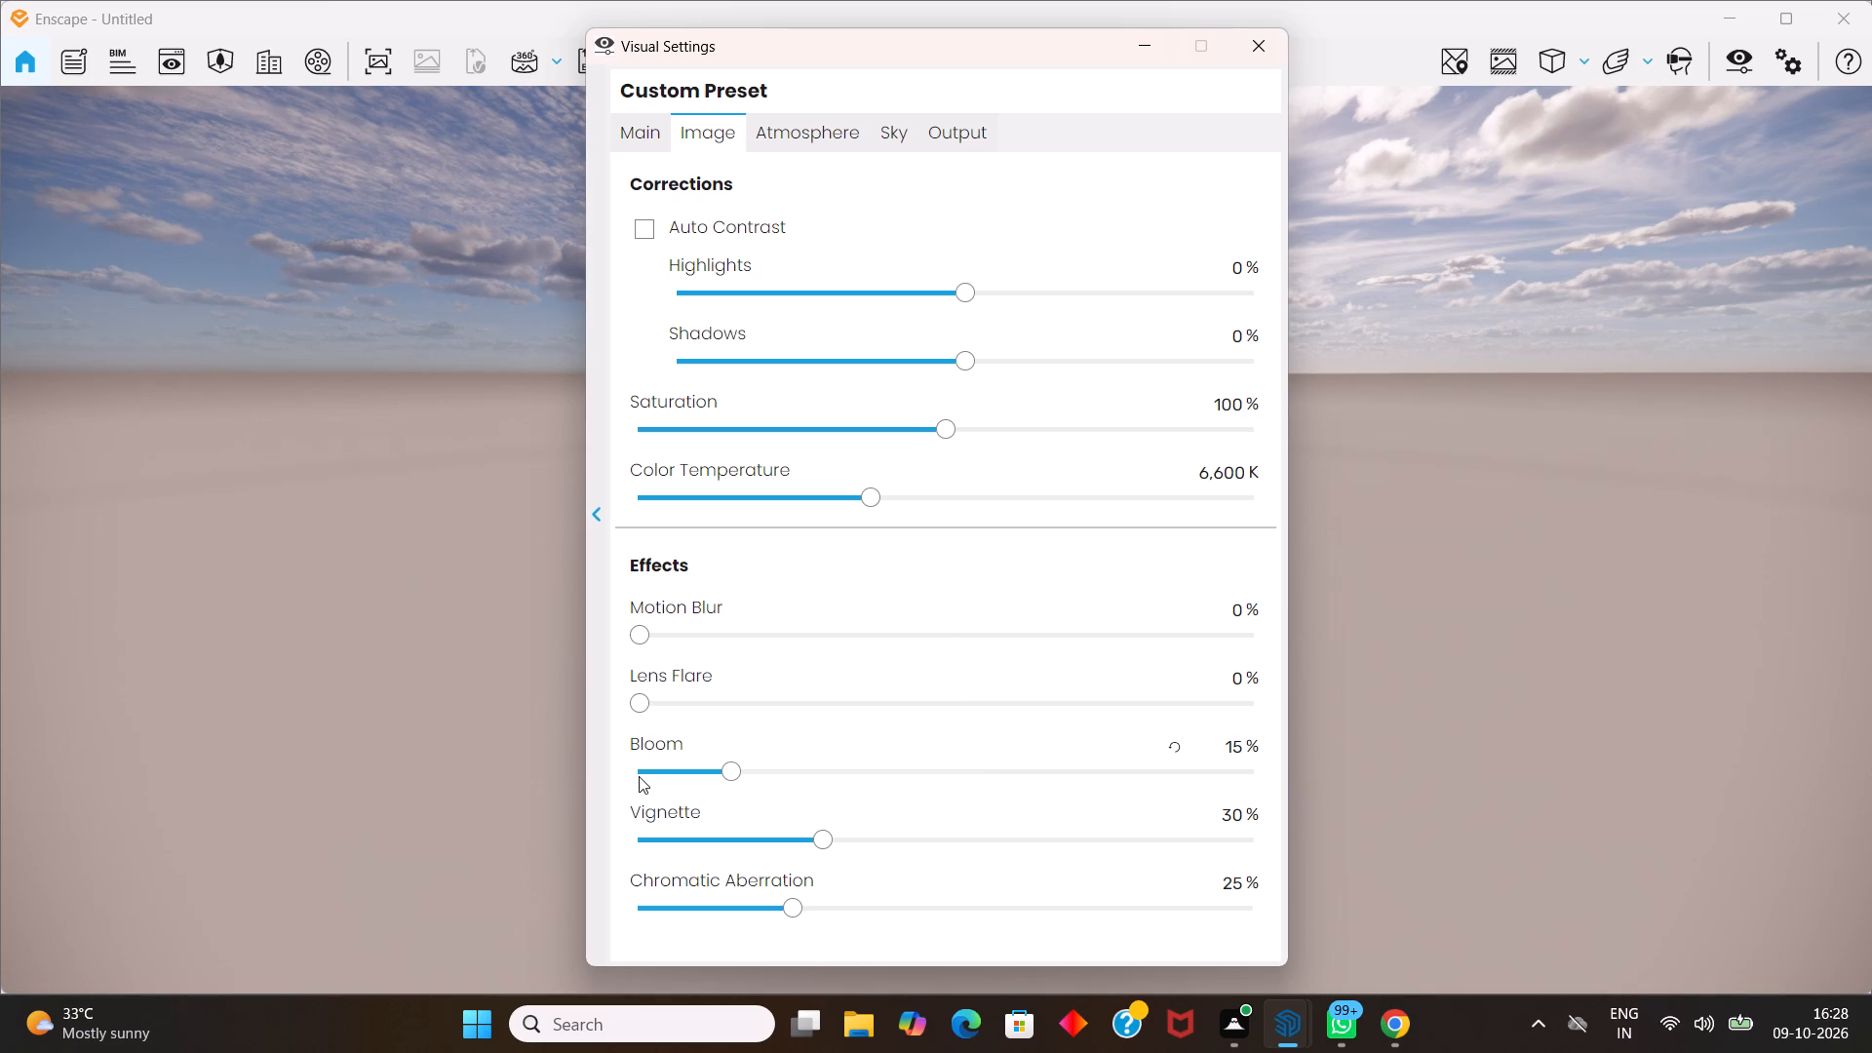
left_click(639, 776)
left_click(637, 843)
left_click(638, 839)
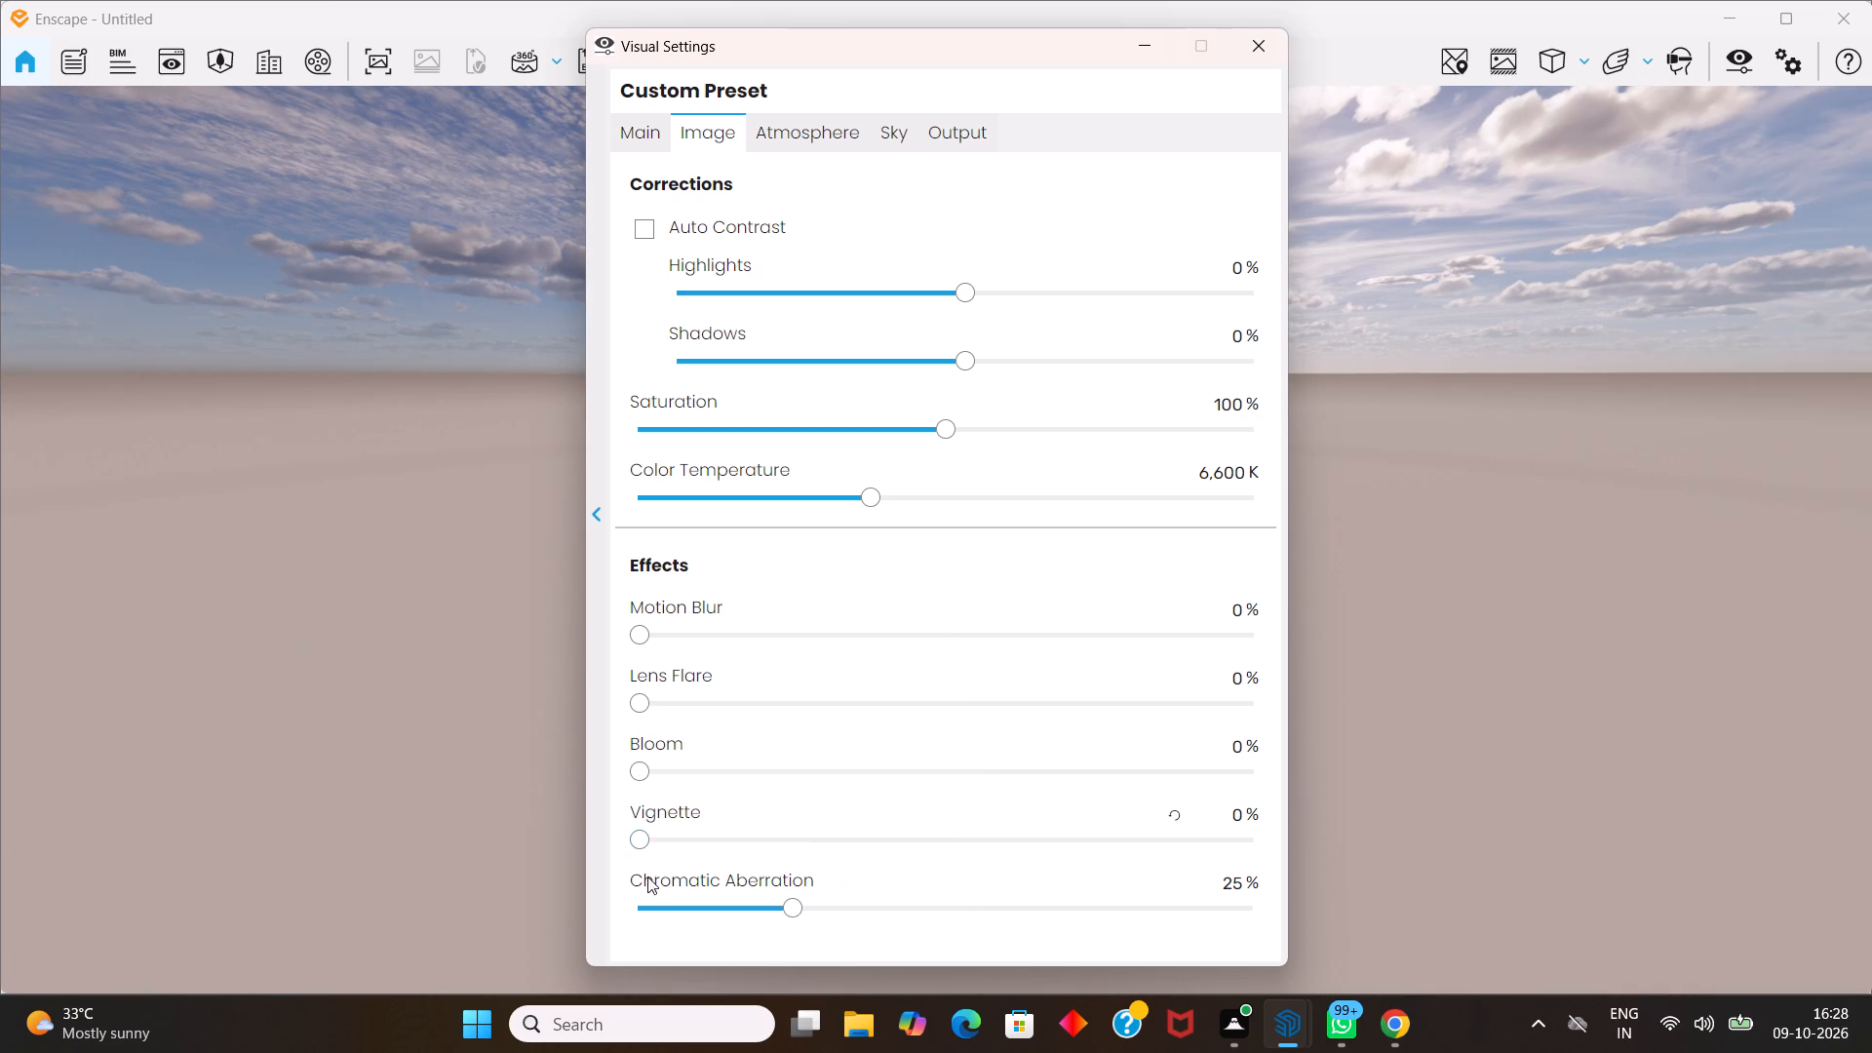
left_click(641, 904)
Set the output resolution to Ultra HD and the panorama resolution to High, then close the visual settings.
left_click(821, 132)
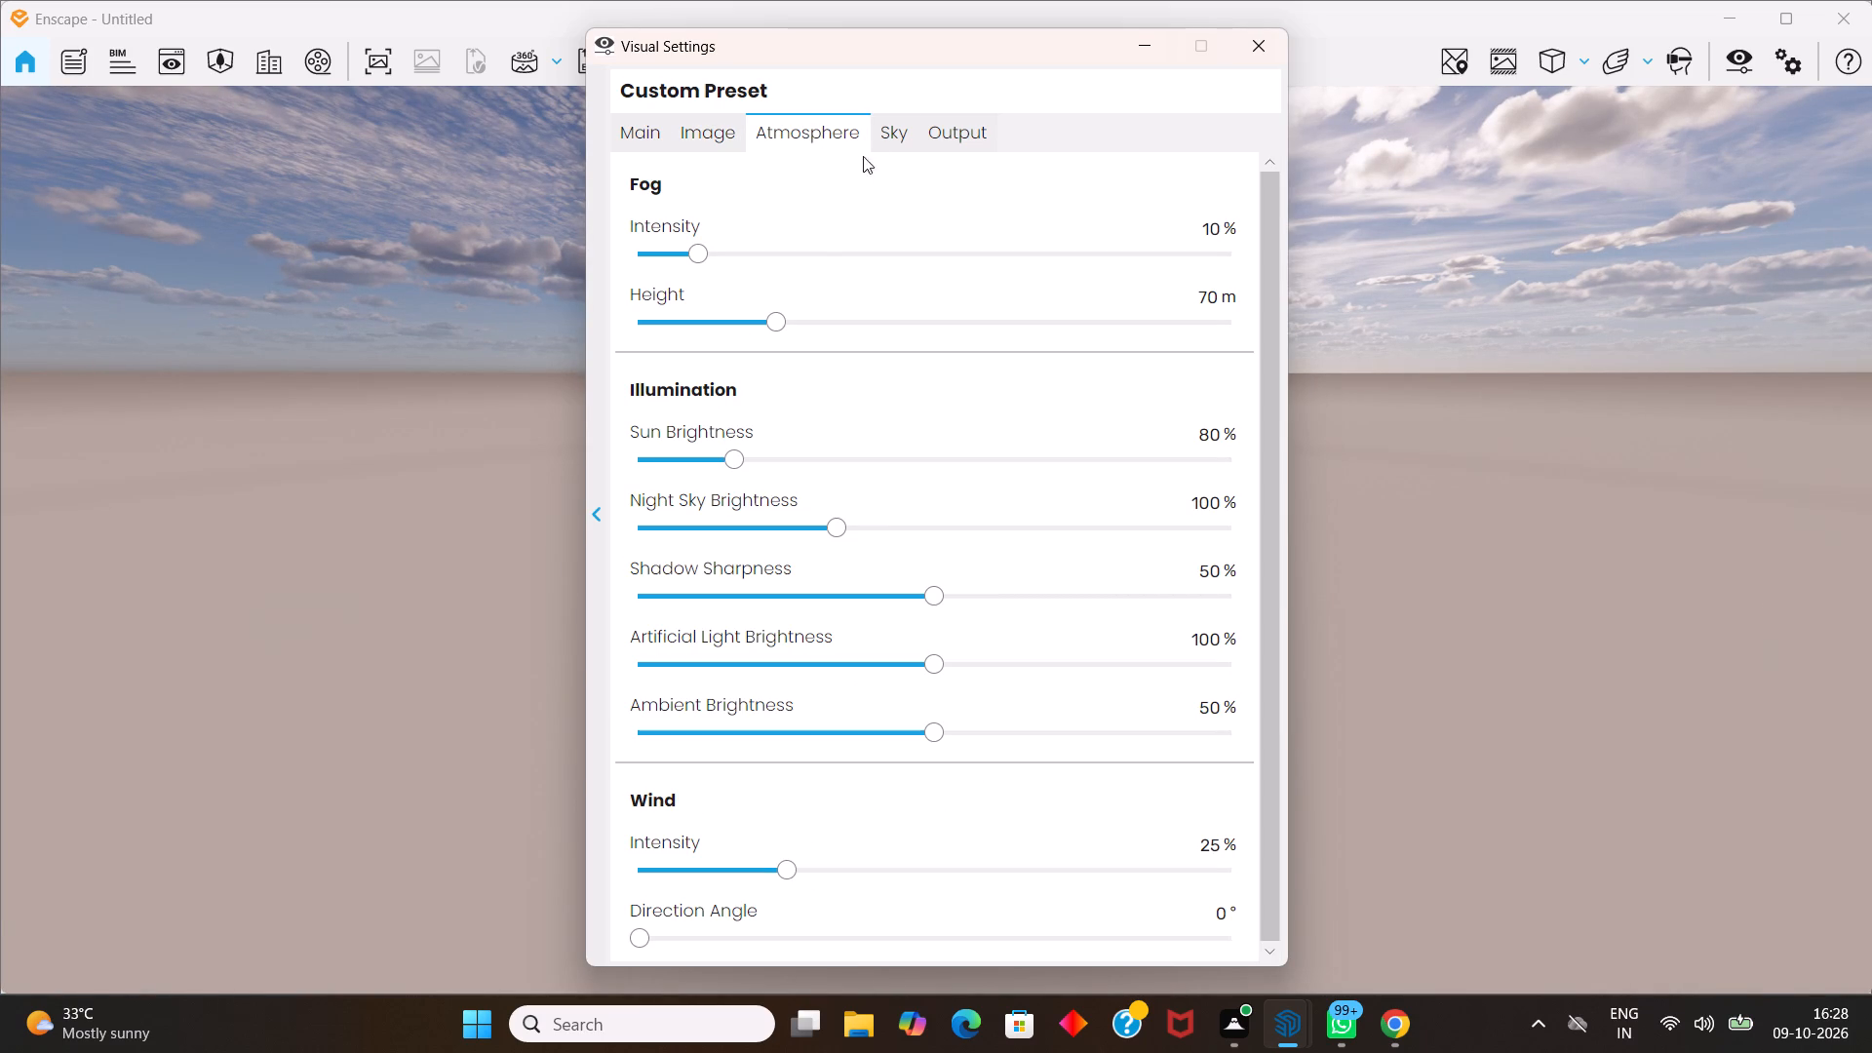
left_click(909, 126)
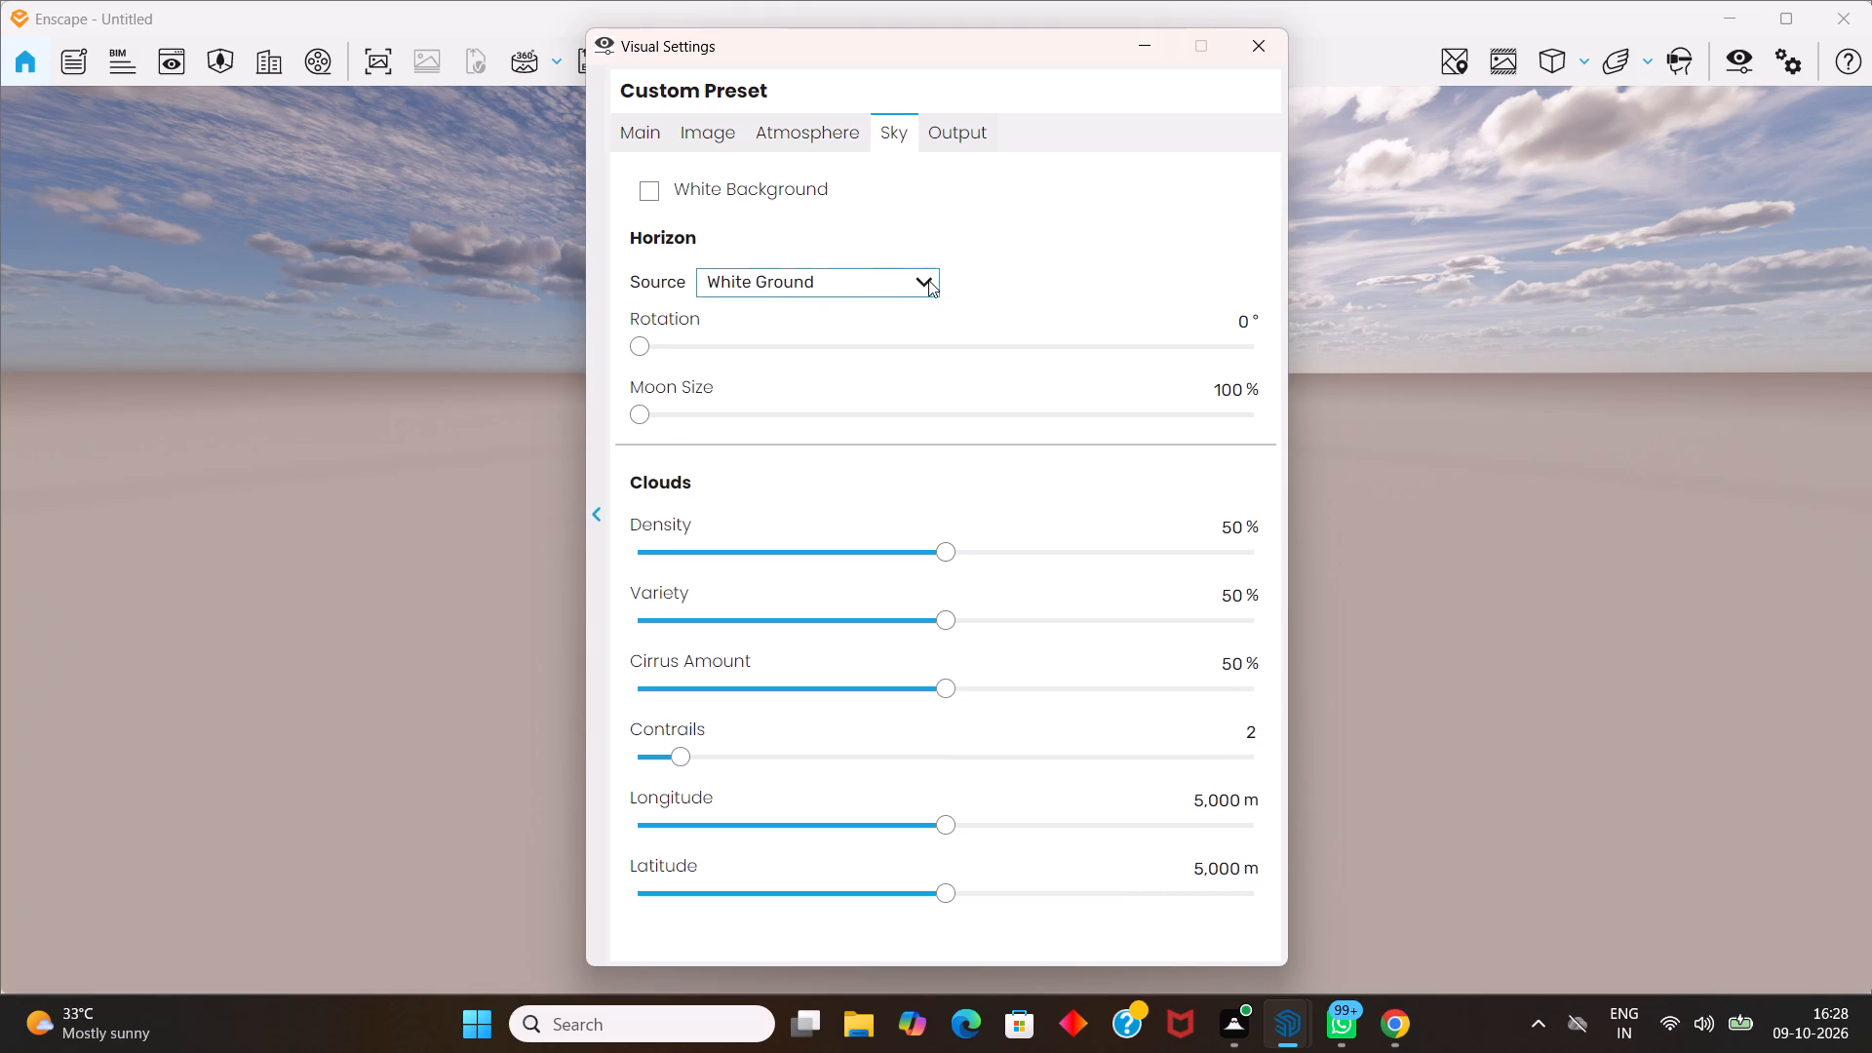
left_click(961, 141)
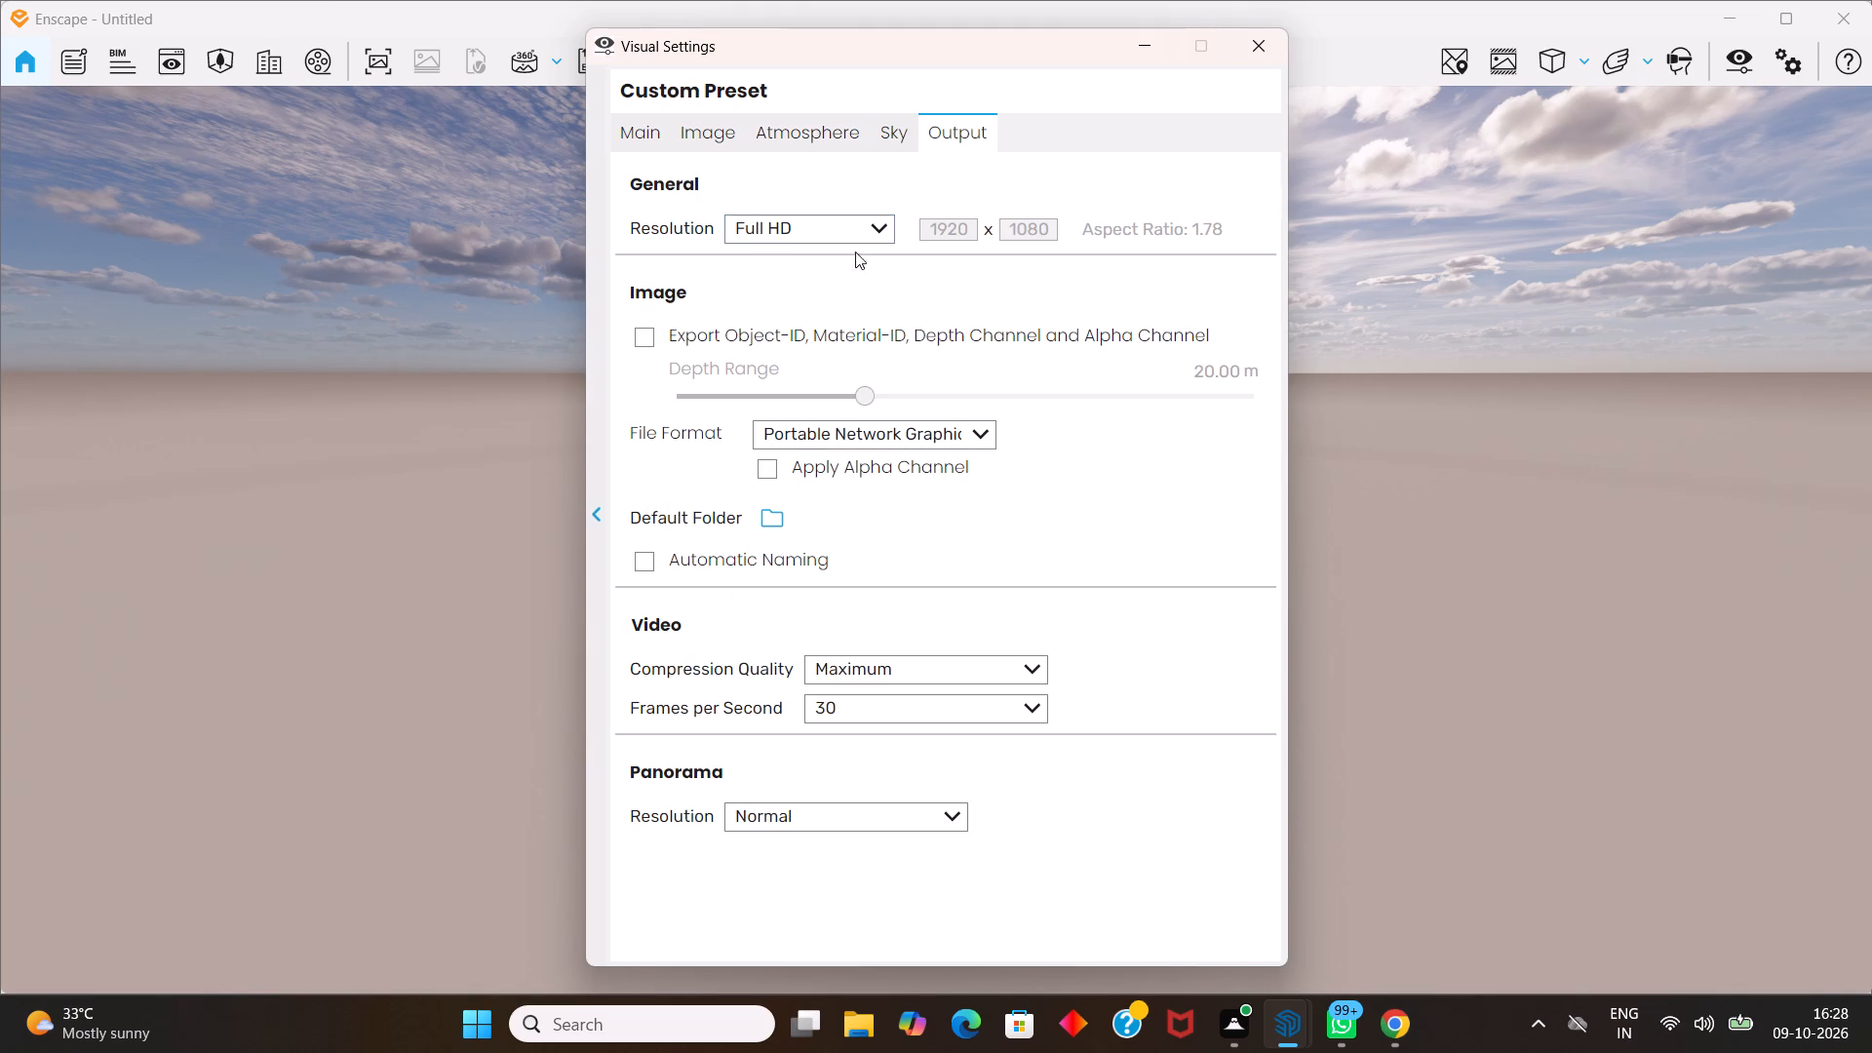
left_click(860, 237)
left_click(857, 365)
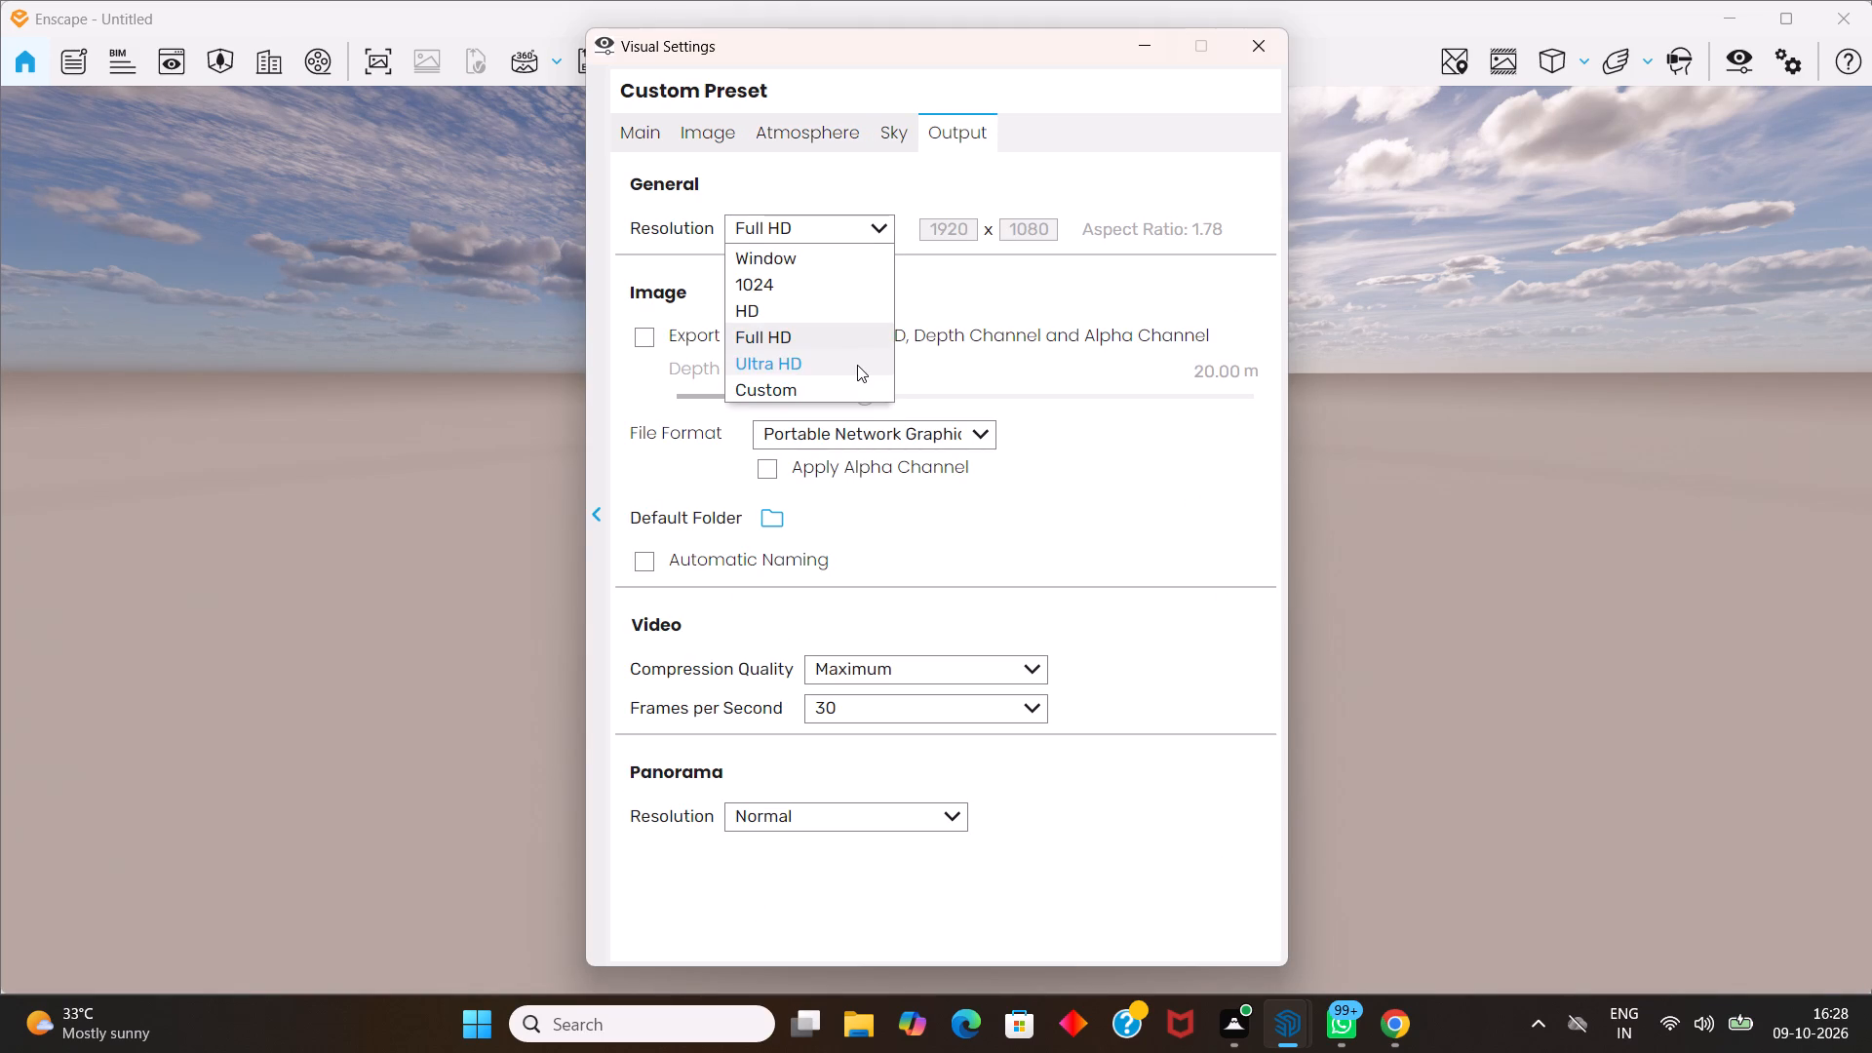
left_click(948, 818)
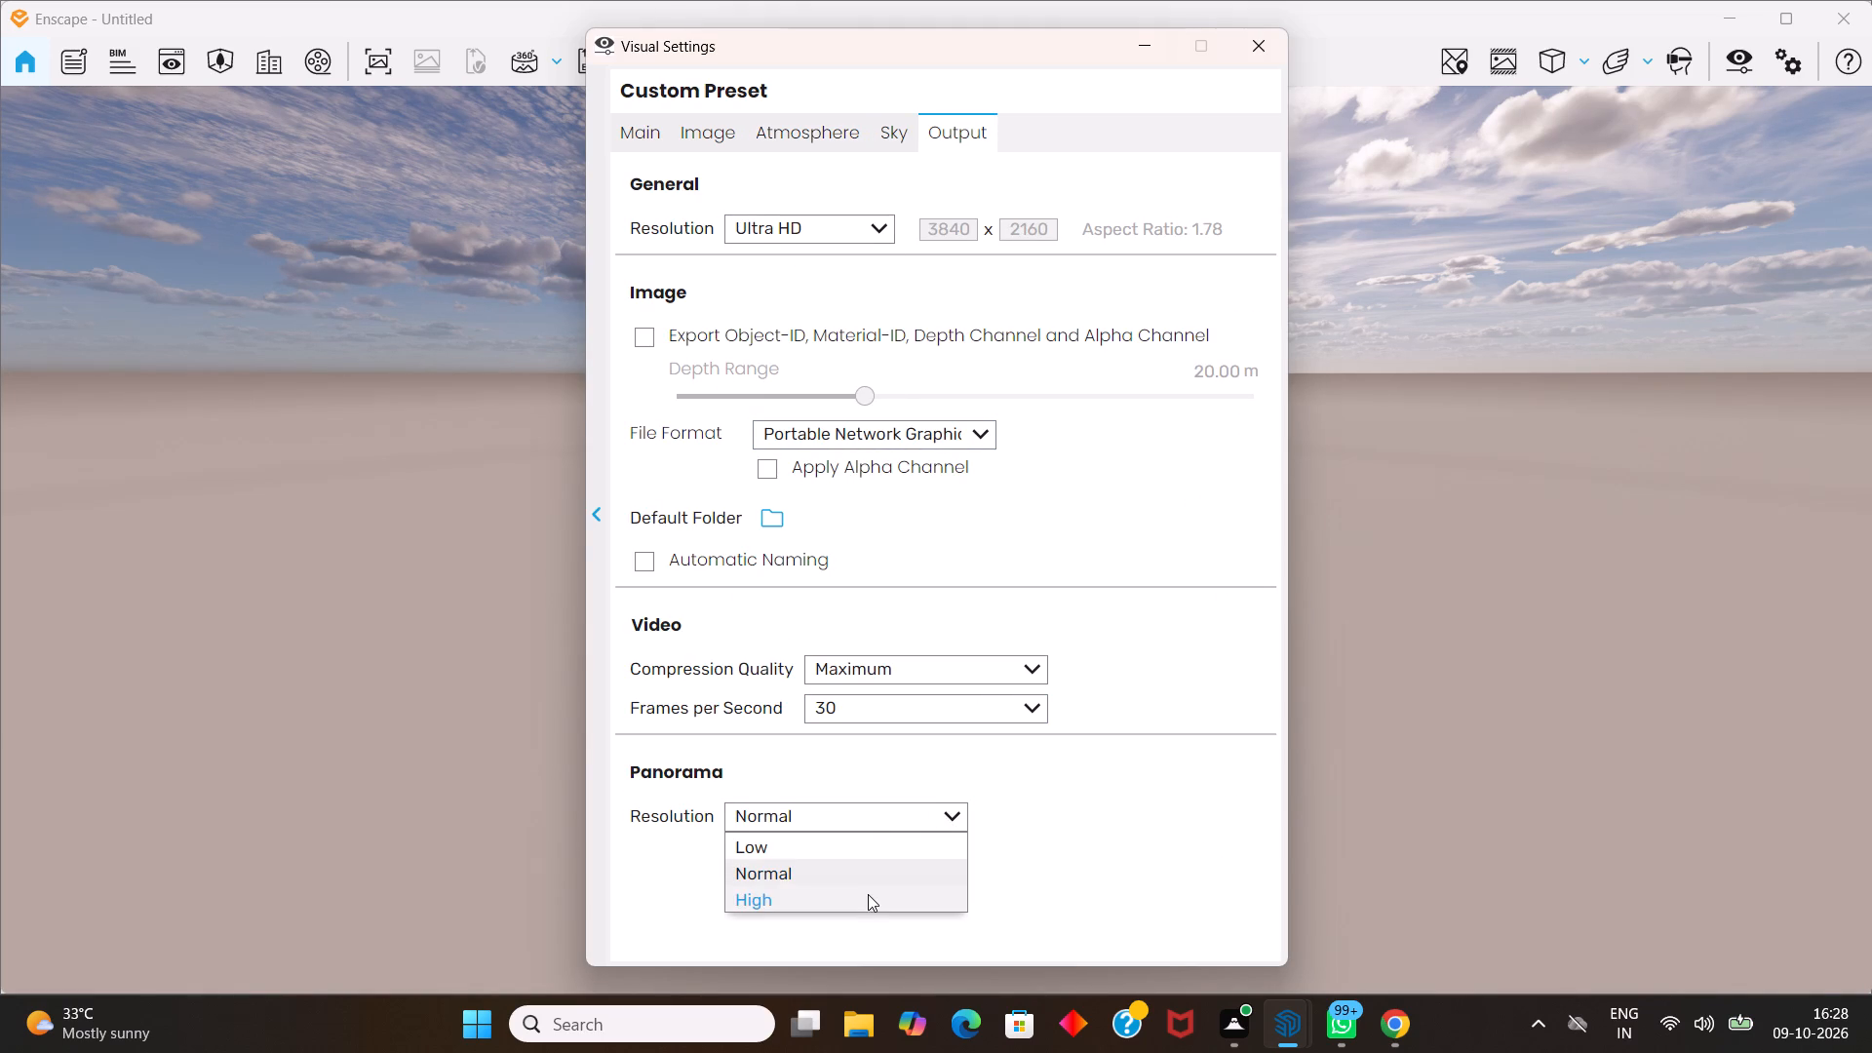
left_click(867, 896)
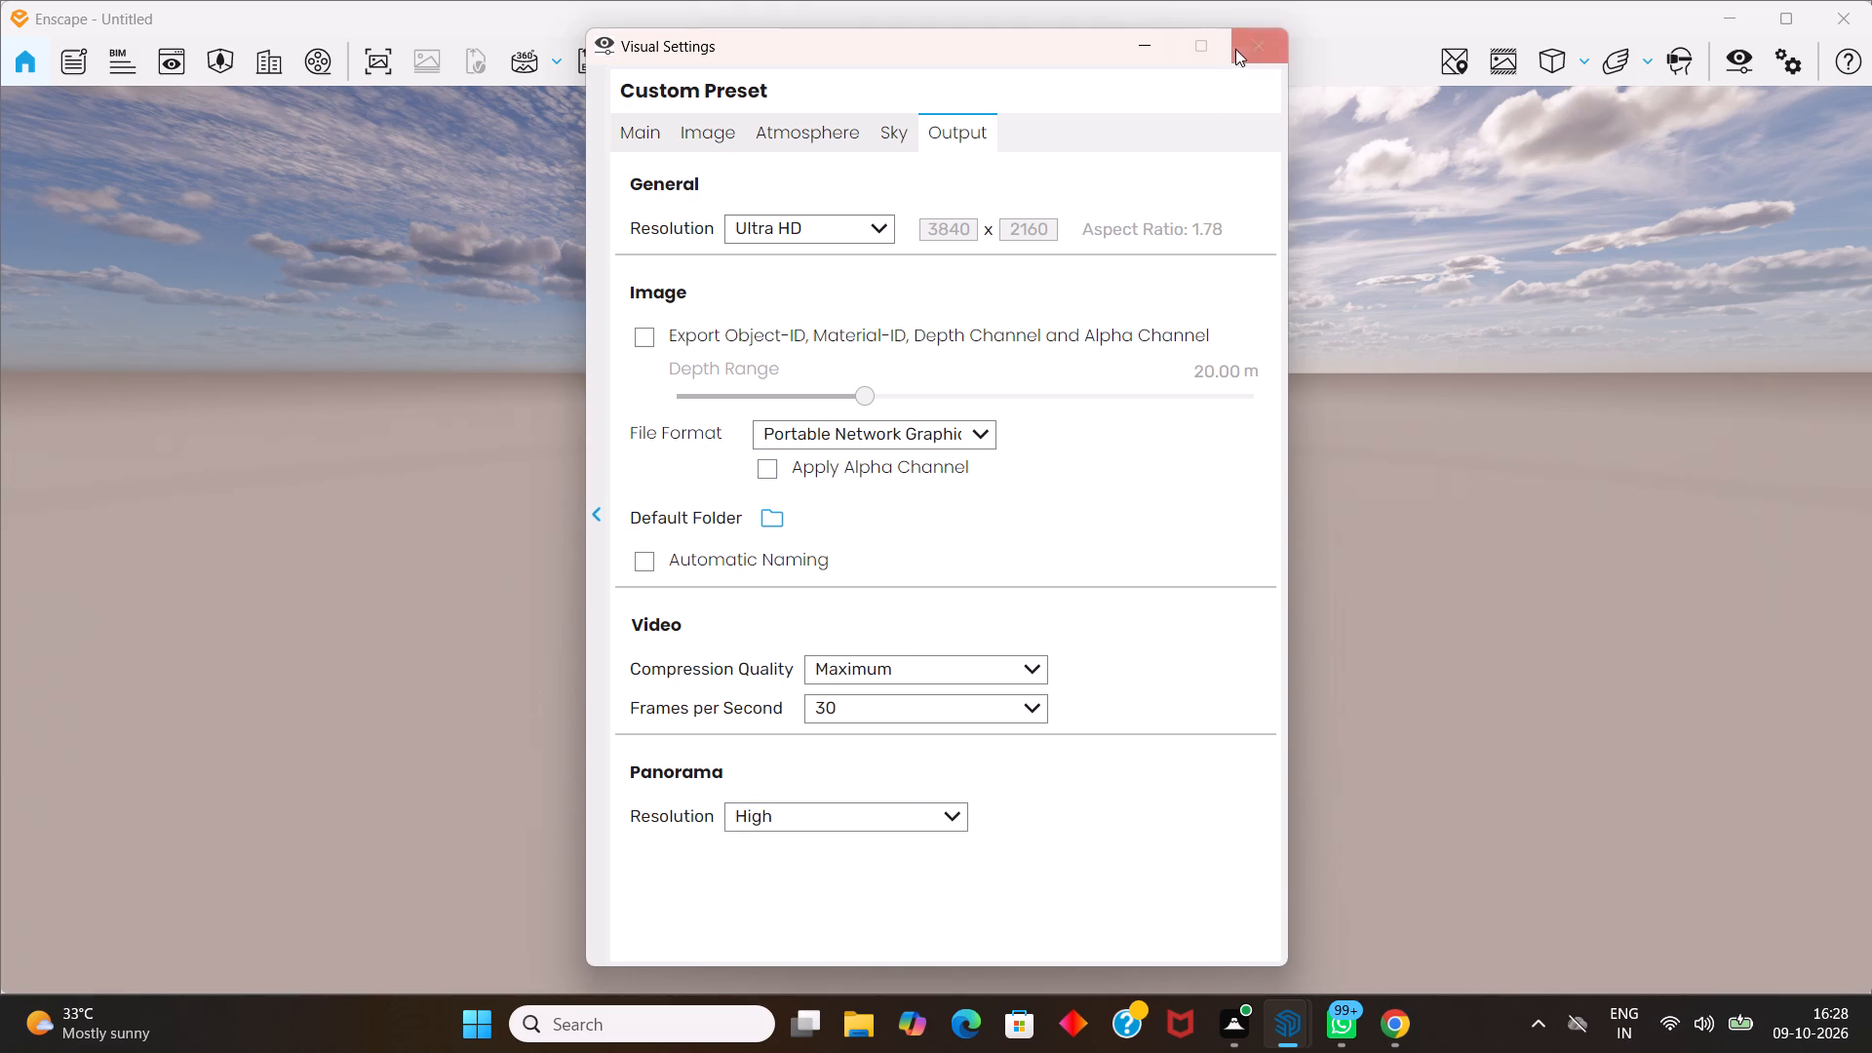
left_click(1240, 47)
Move the camera through the blank outer wall into the living room to examine the sofa, window and TV wall.
scroll(971, 590, "up", 7)
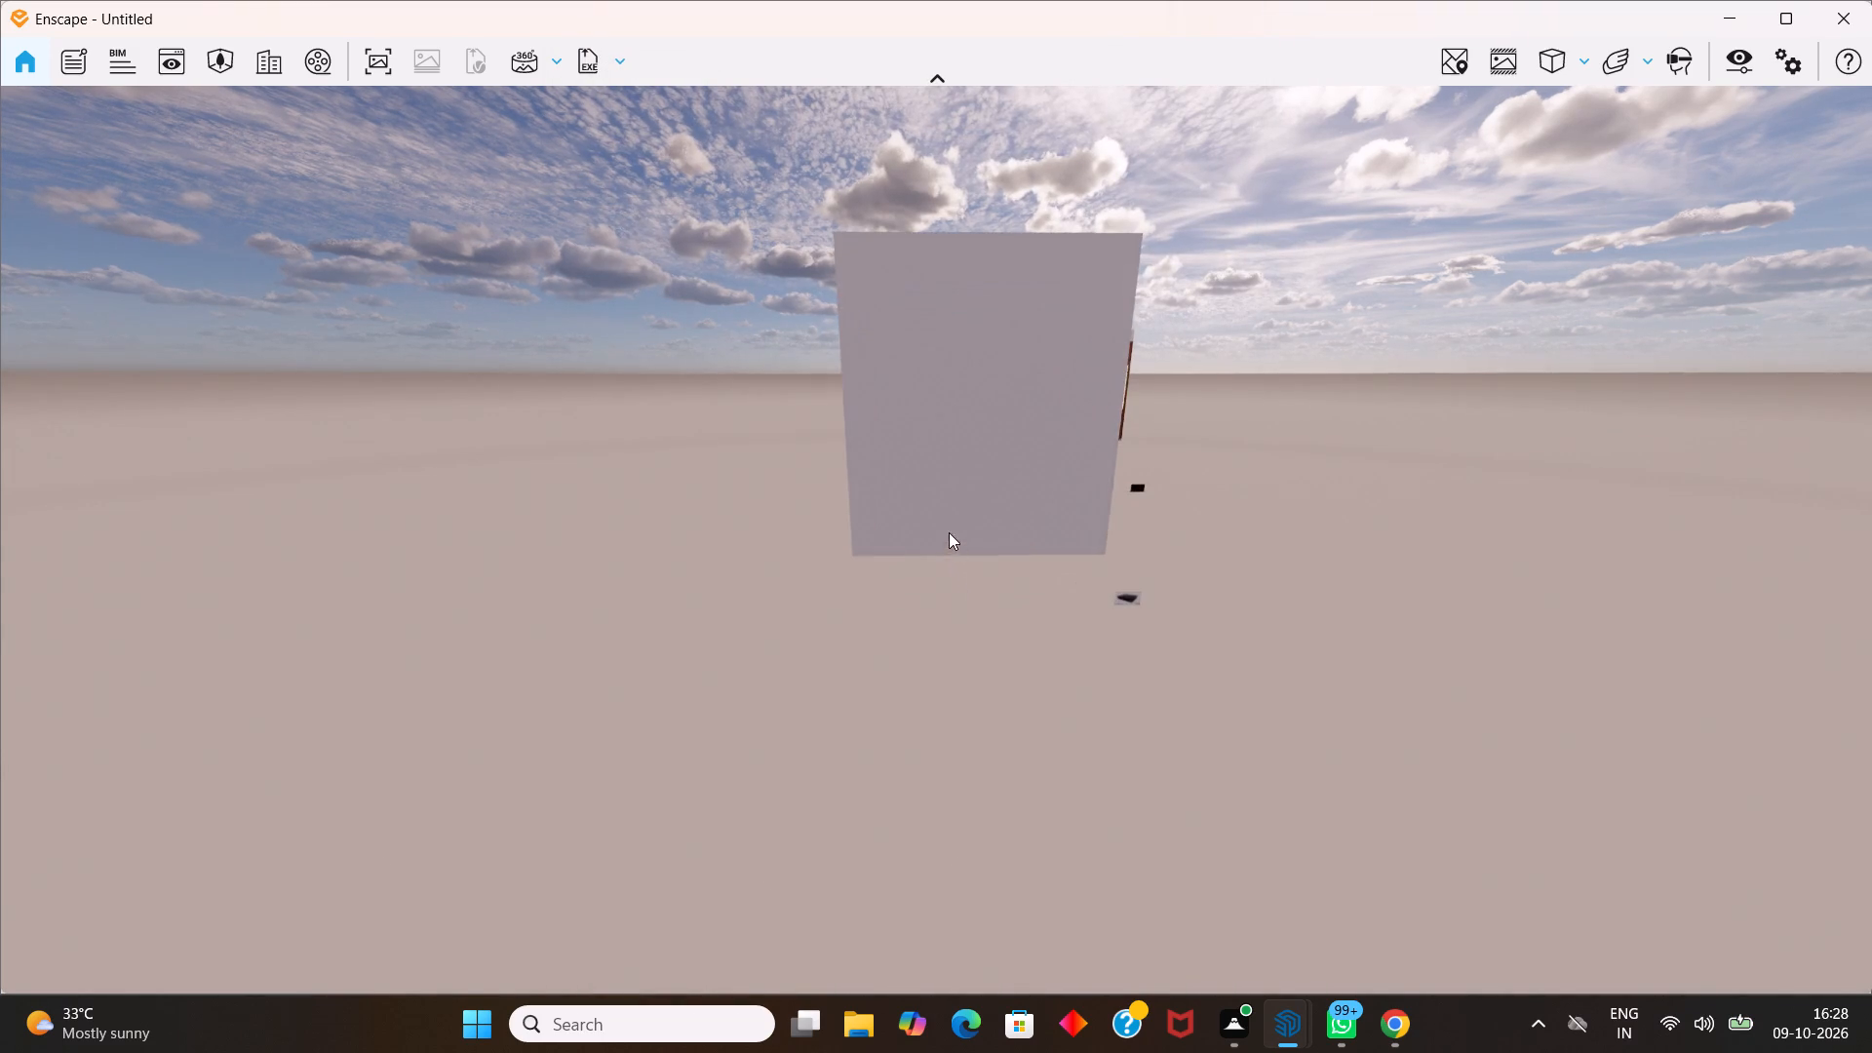
middle_click_drag(949, 524, 955, 451)
scroll(950, 462, "up", 1)
middle_click_drag(943, 175, 980, 926)
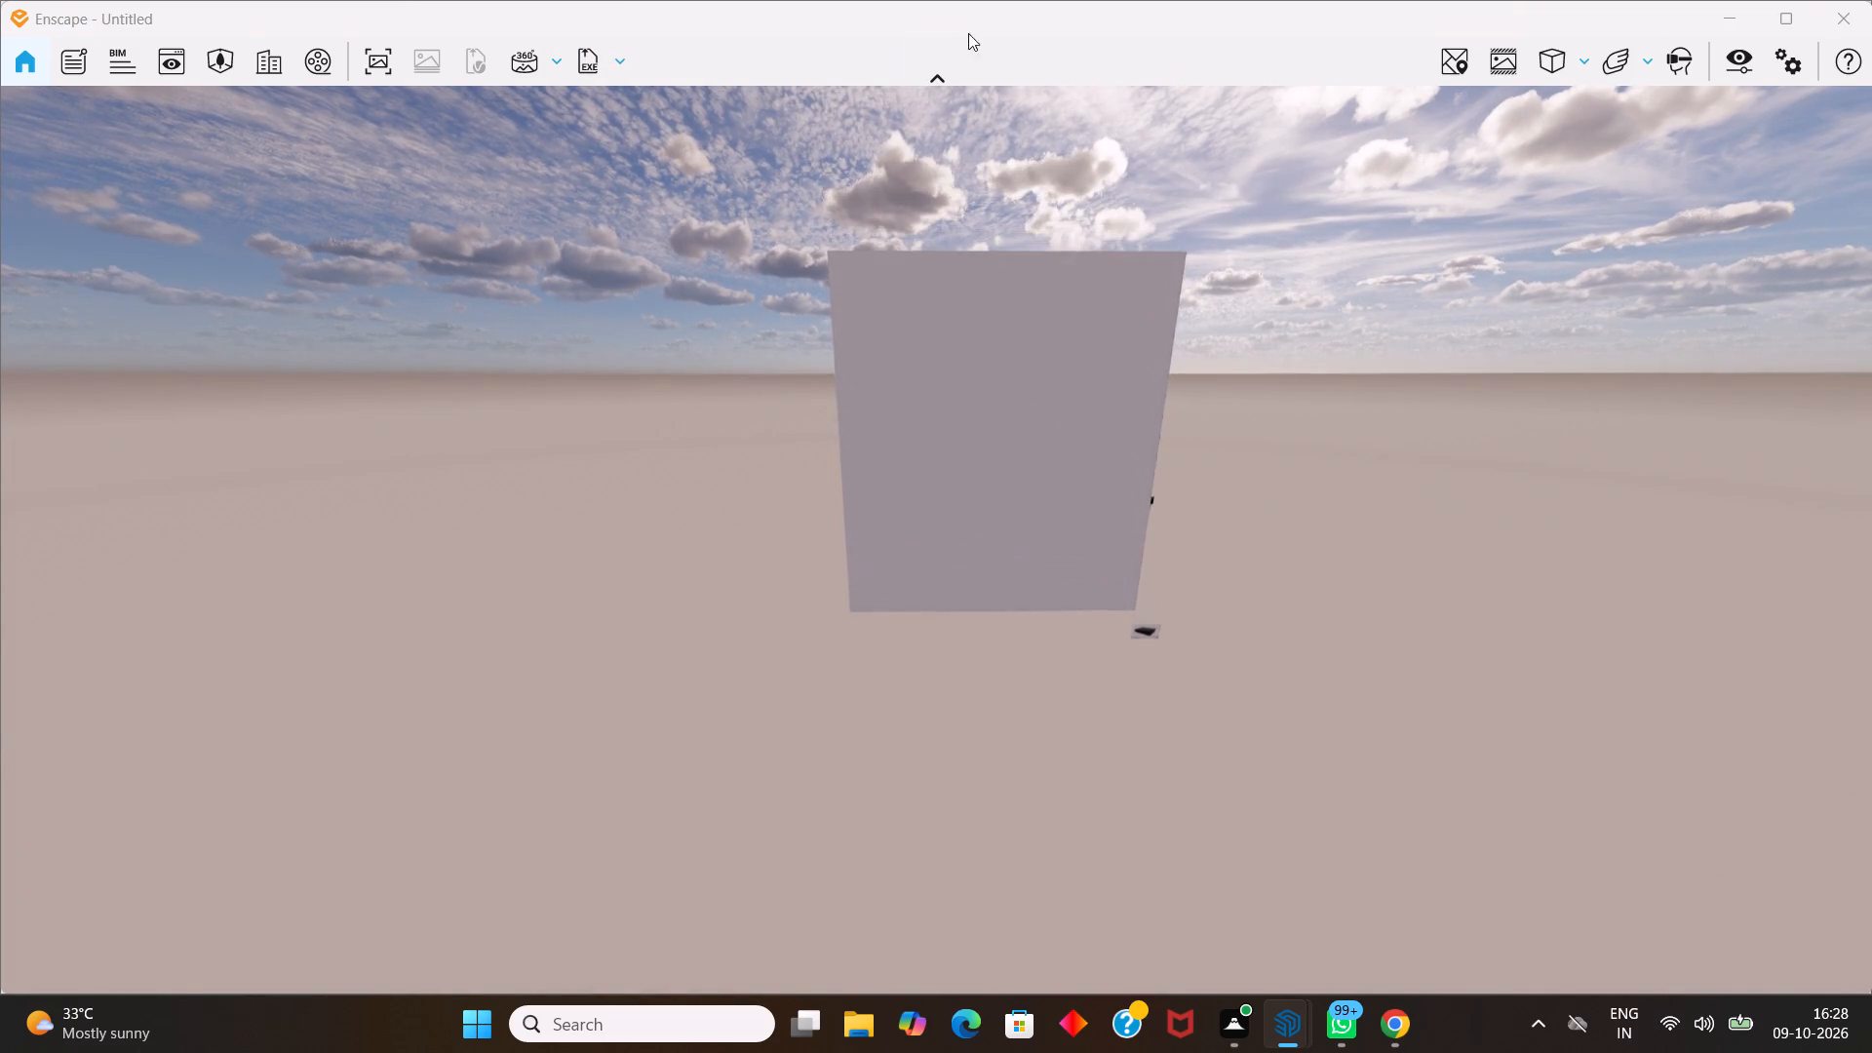
scroll(1002, 169, "up", 8)
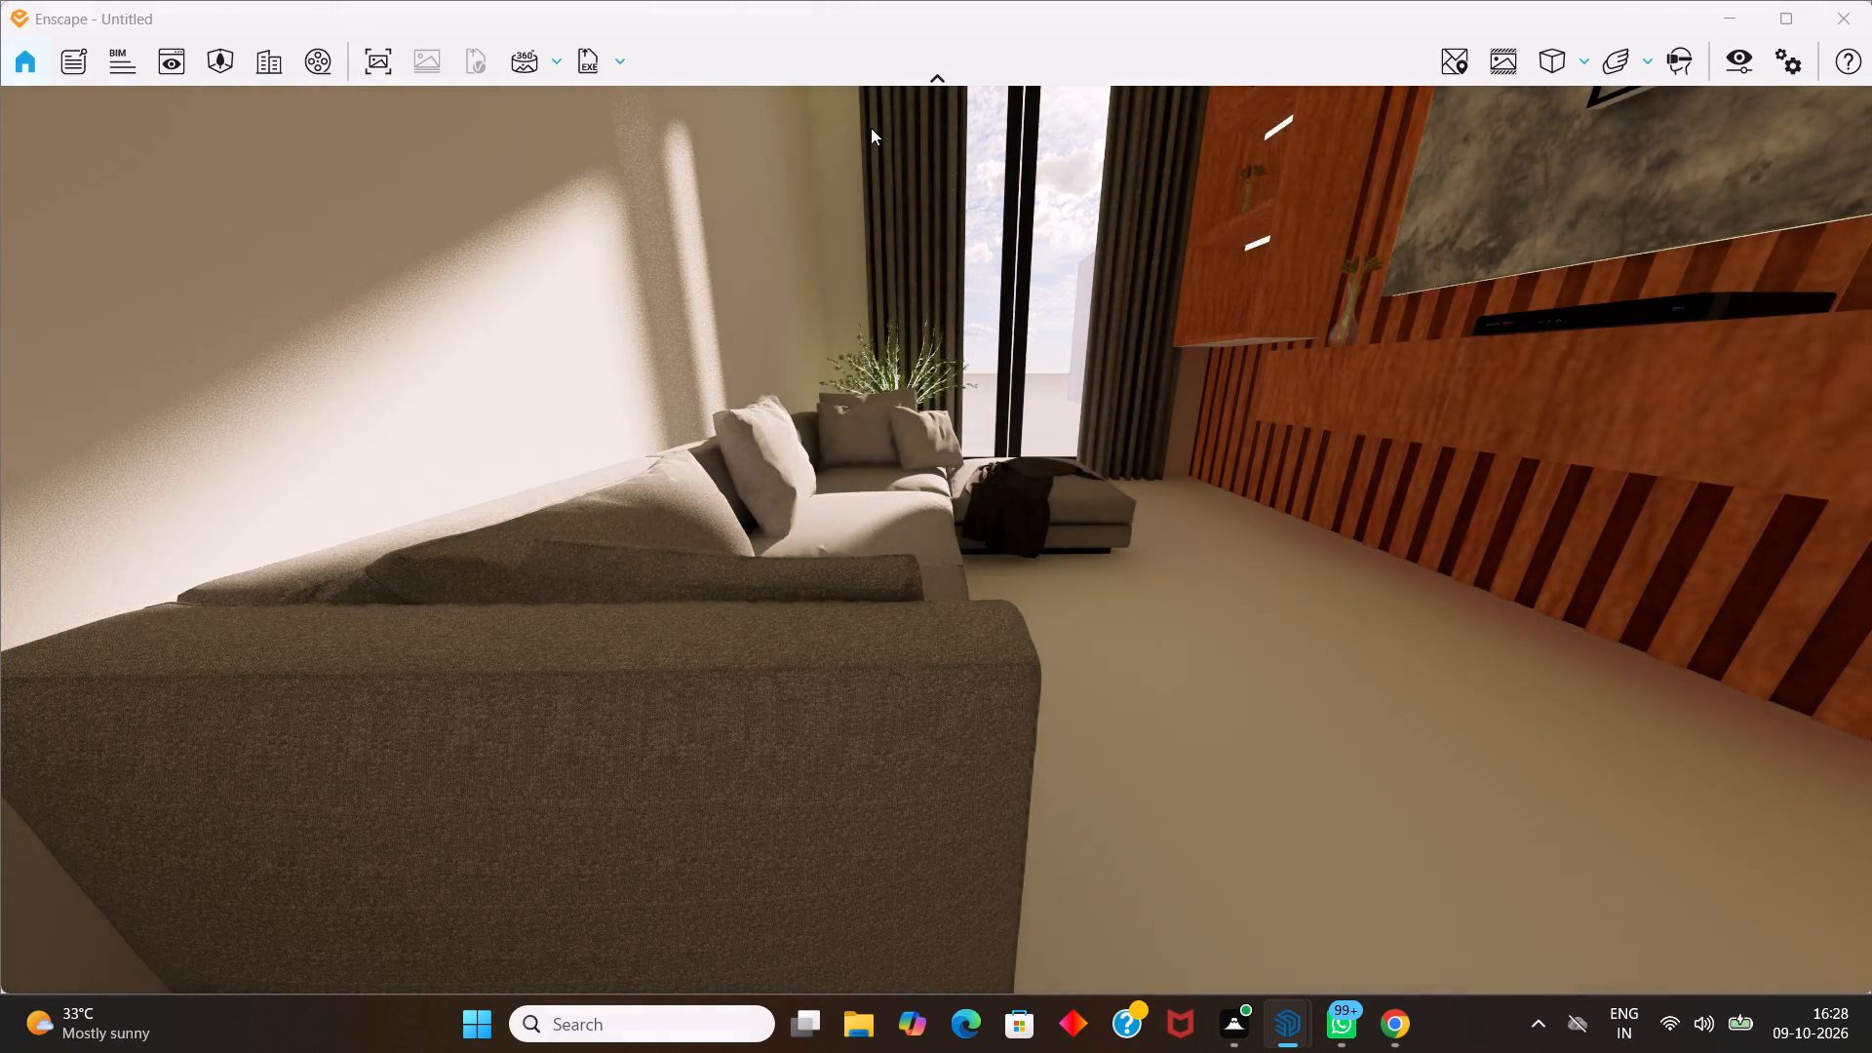
scroll(929, 123, "down", 1)
middle_click_drag(925, 118, 1057, 653)
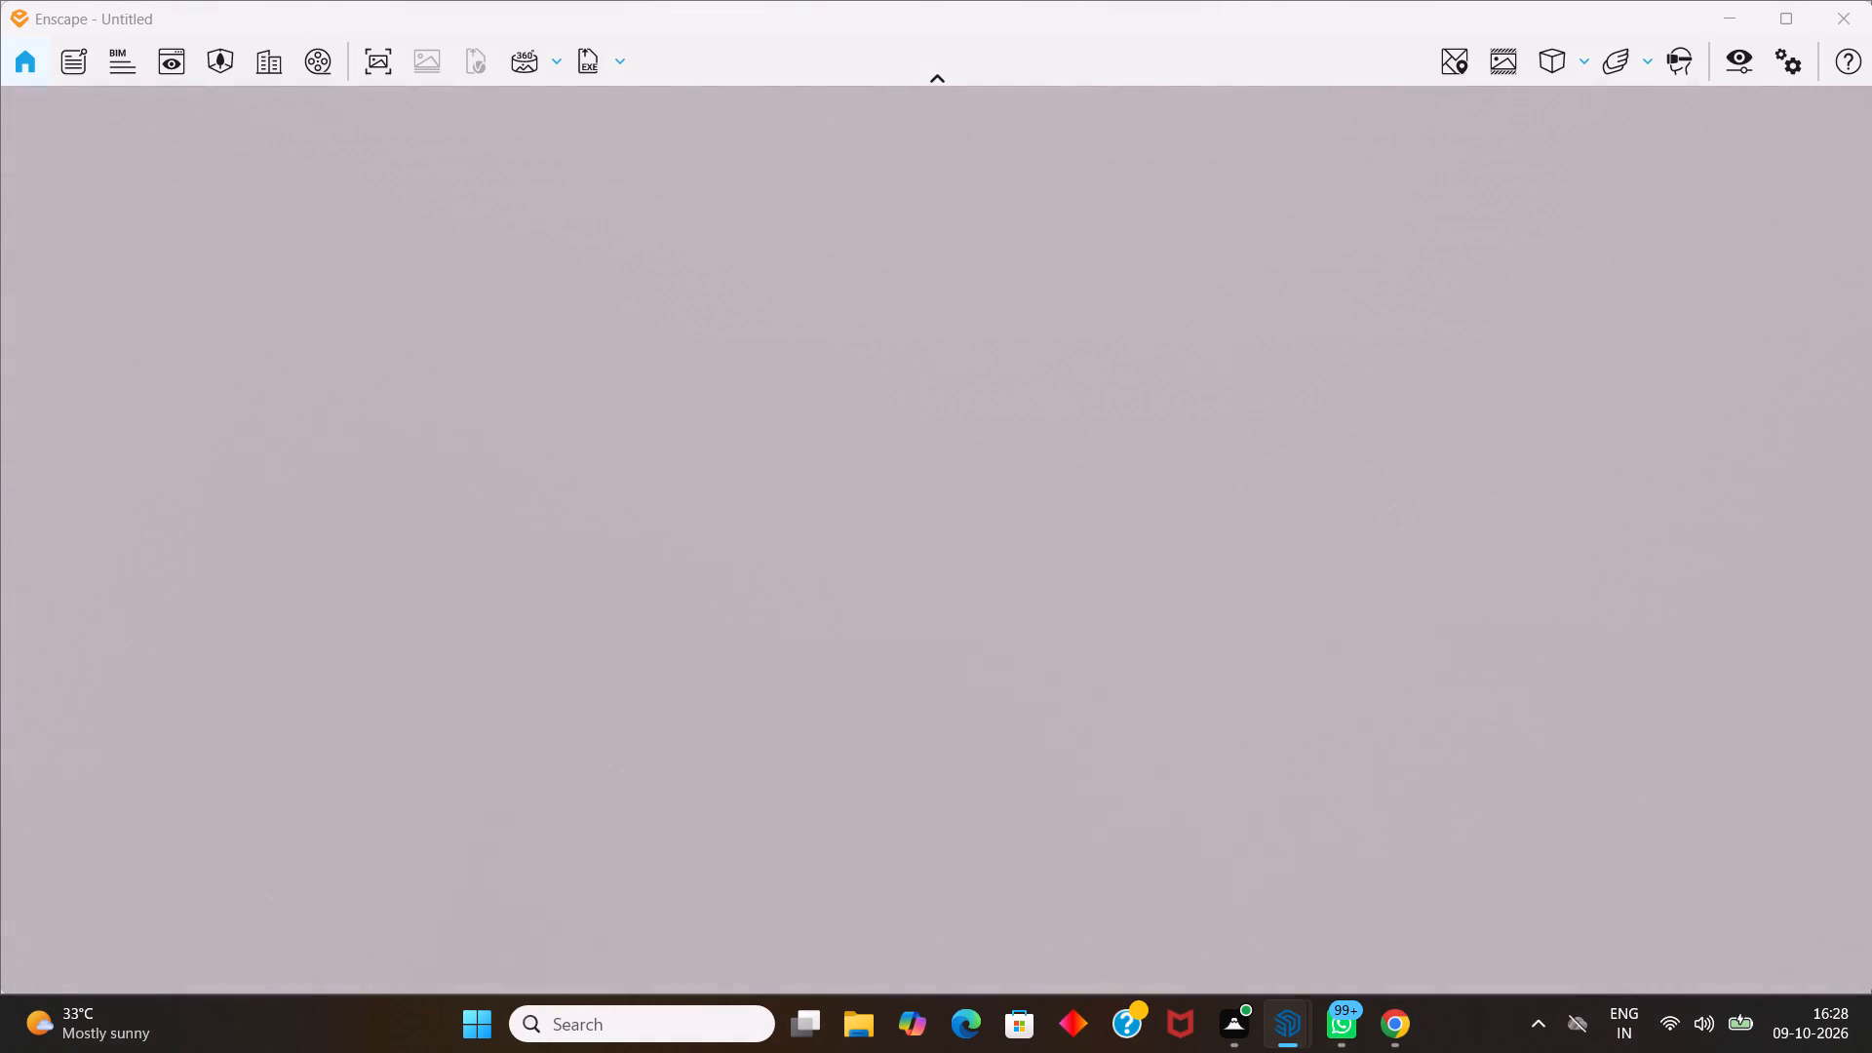
middle_click_drag(1057, 653, 938, 540)
left_click_drag(1146, 704, 1182, 716)
scroll(933, 100, "up", 1)
middle_click_drag(963, 290, 985, 336)
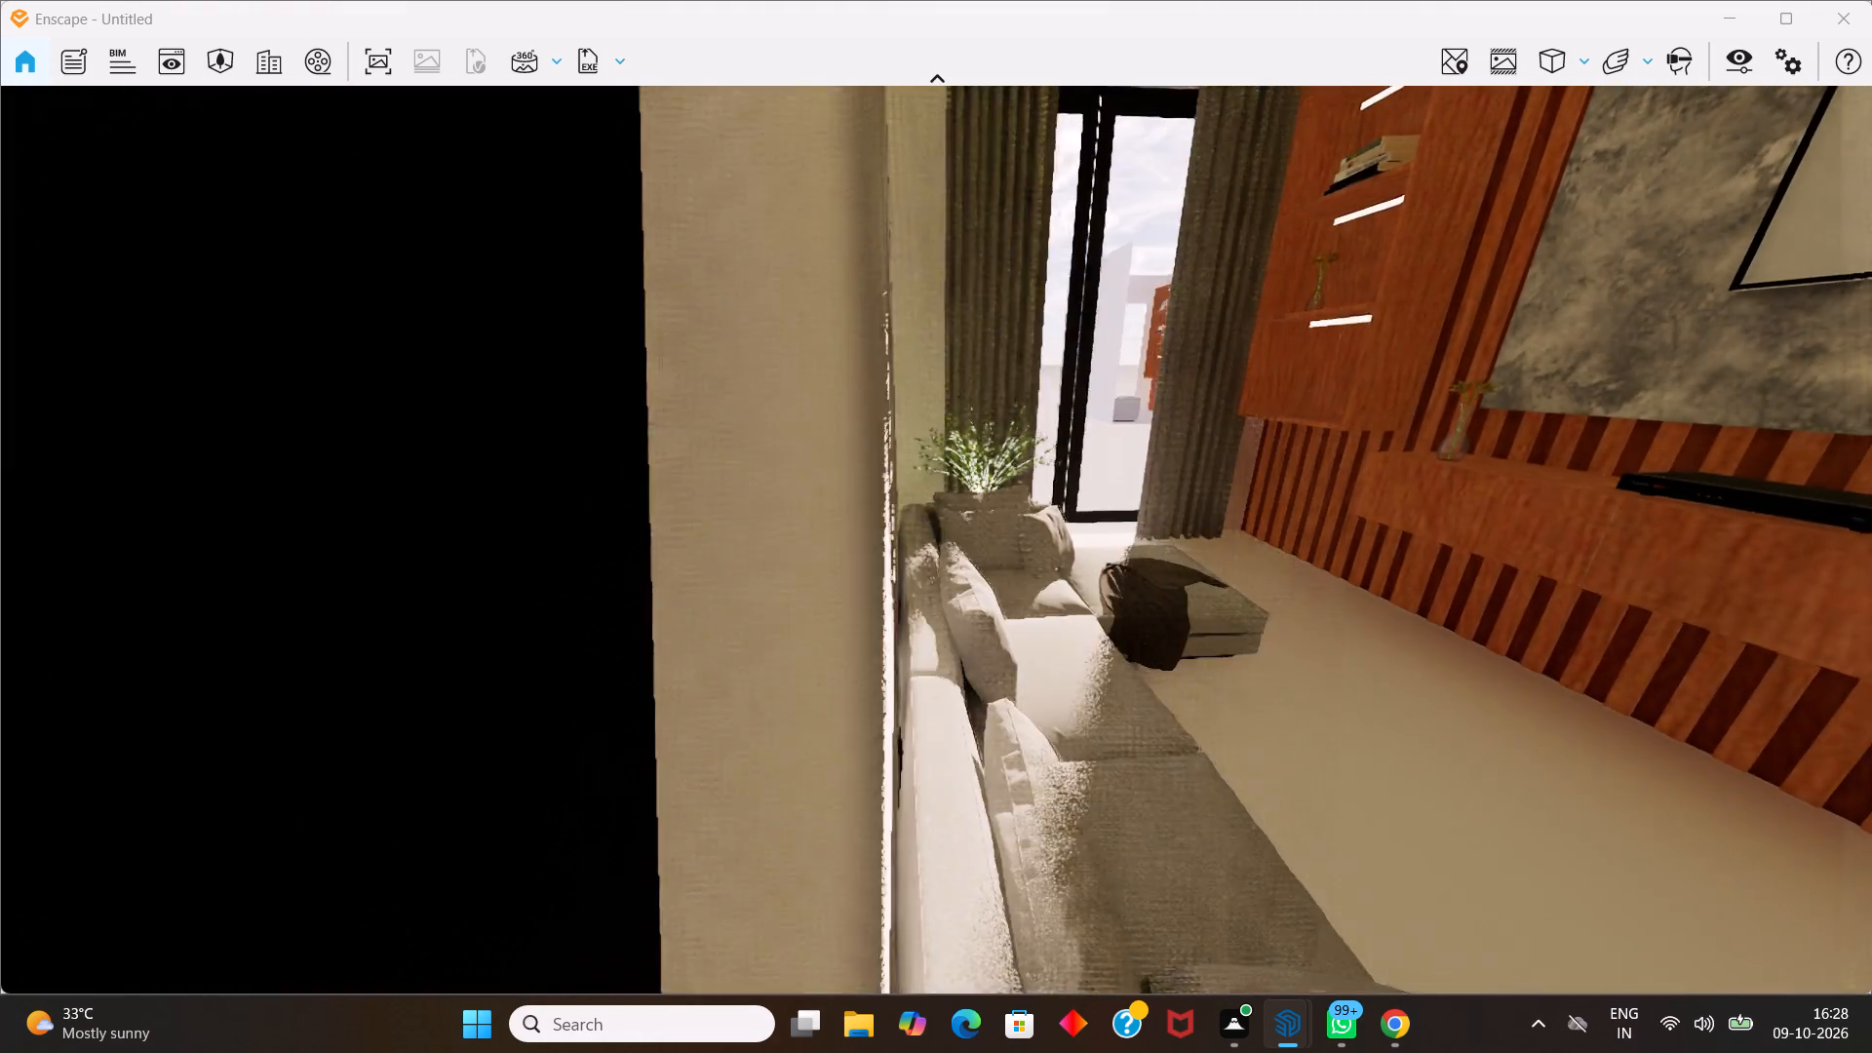
middle_click_drag(985, 336, 797, 312)
scroll(964, 291, "up", 1)
scroll(939, 247, "down", 1)
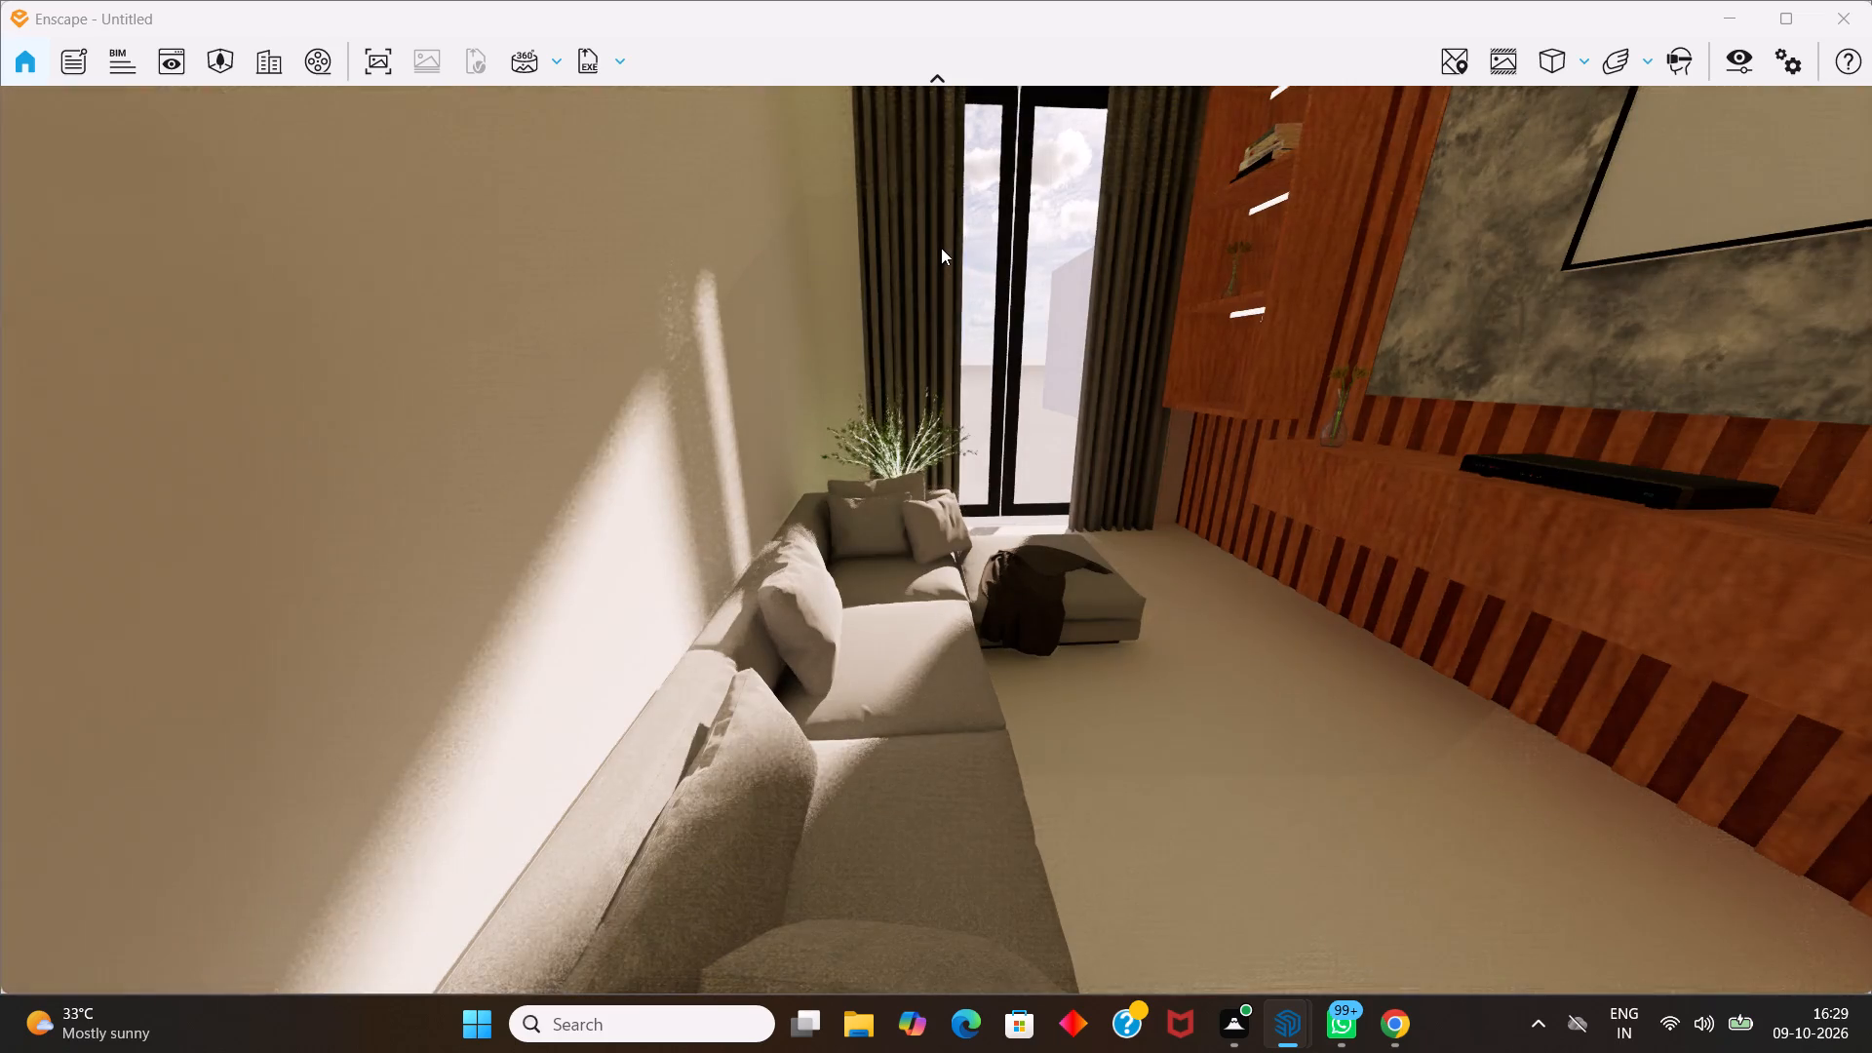
Back out of the room, level the camera towards the horizon, and re-enter facing the curtained window with the ceiling in view.
scroll(952, 256, "down", 5)
middle_click_drag(981, 319, 884, 546)
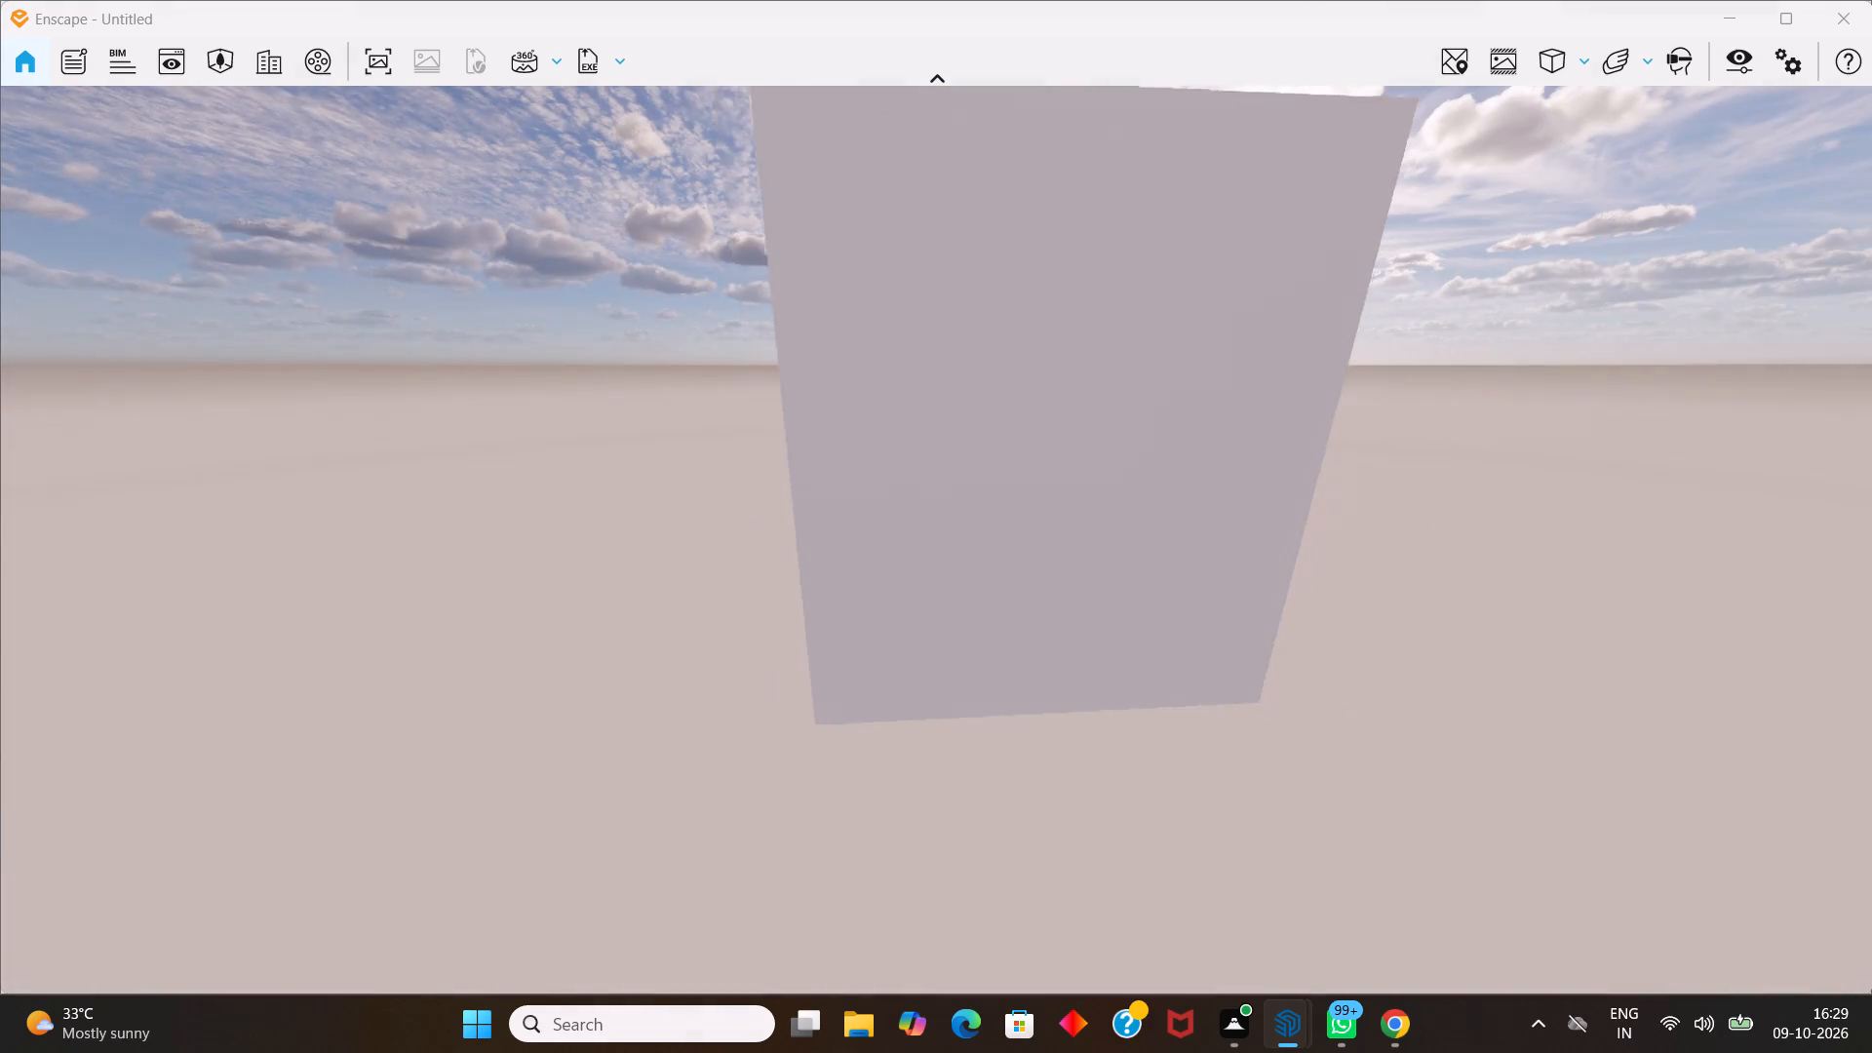
middle_click_drag(884, 546, 794, 565)
middle_click(996, 467)
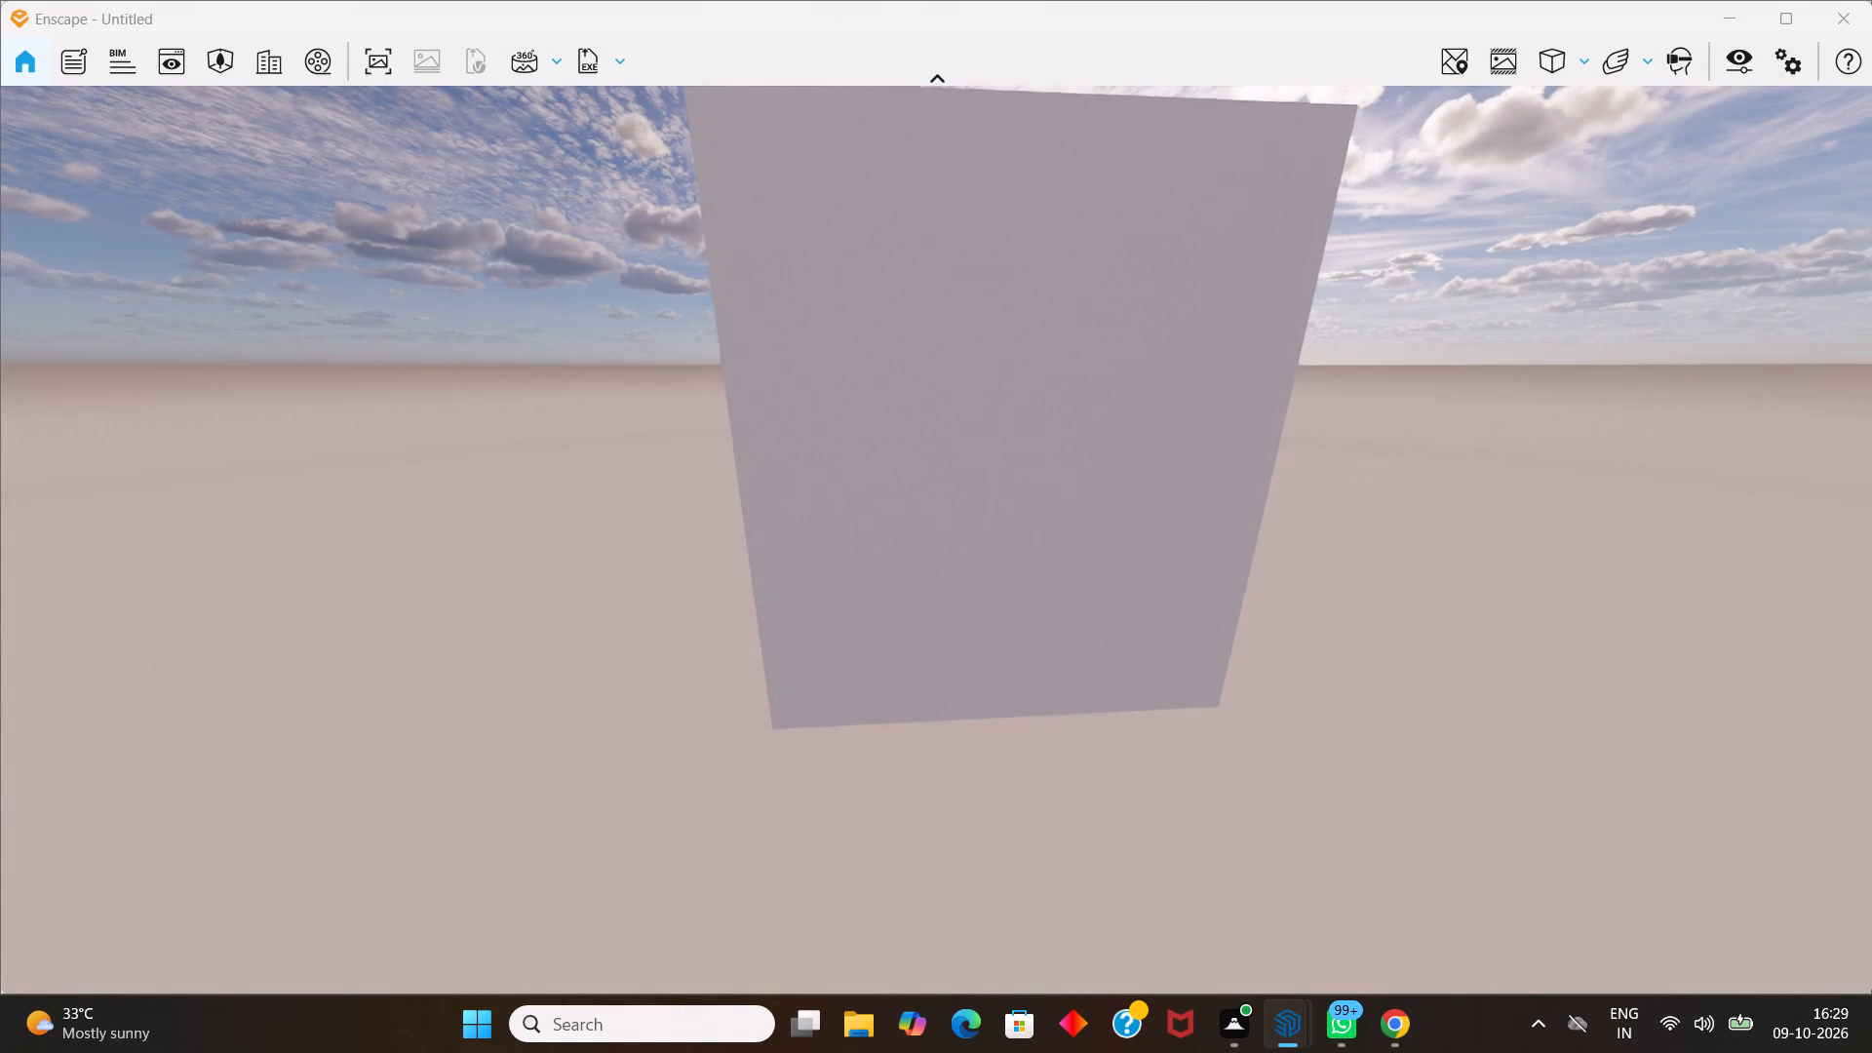
left_click_drag(894, 461, 884, 443)
left_click_drag(931, 521, 918, 419)
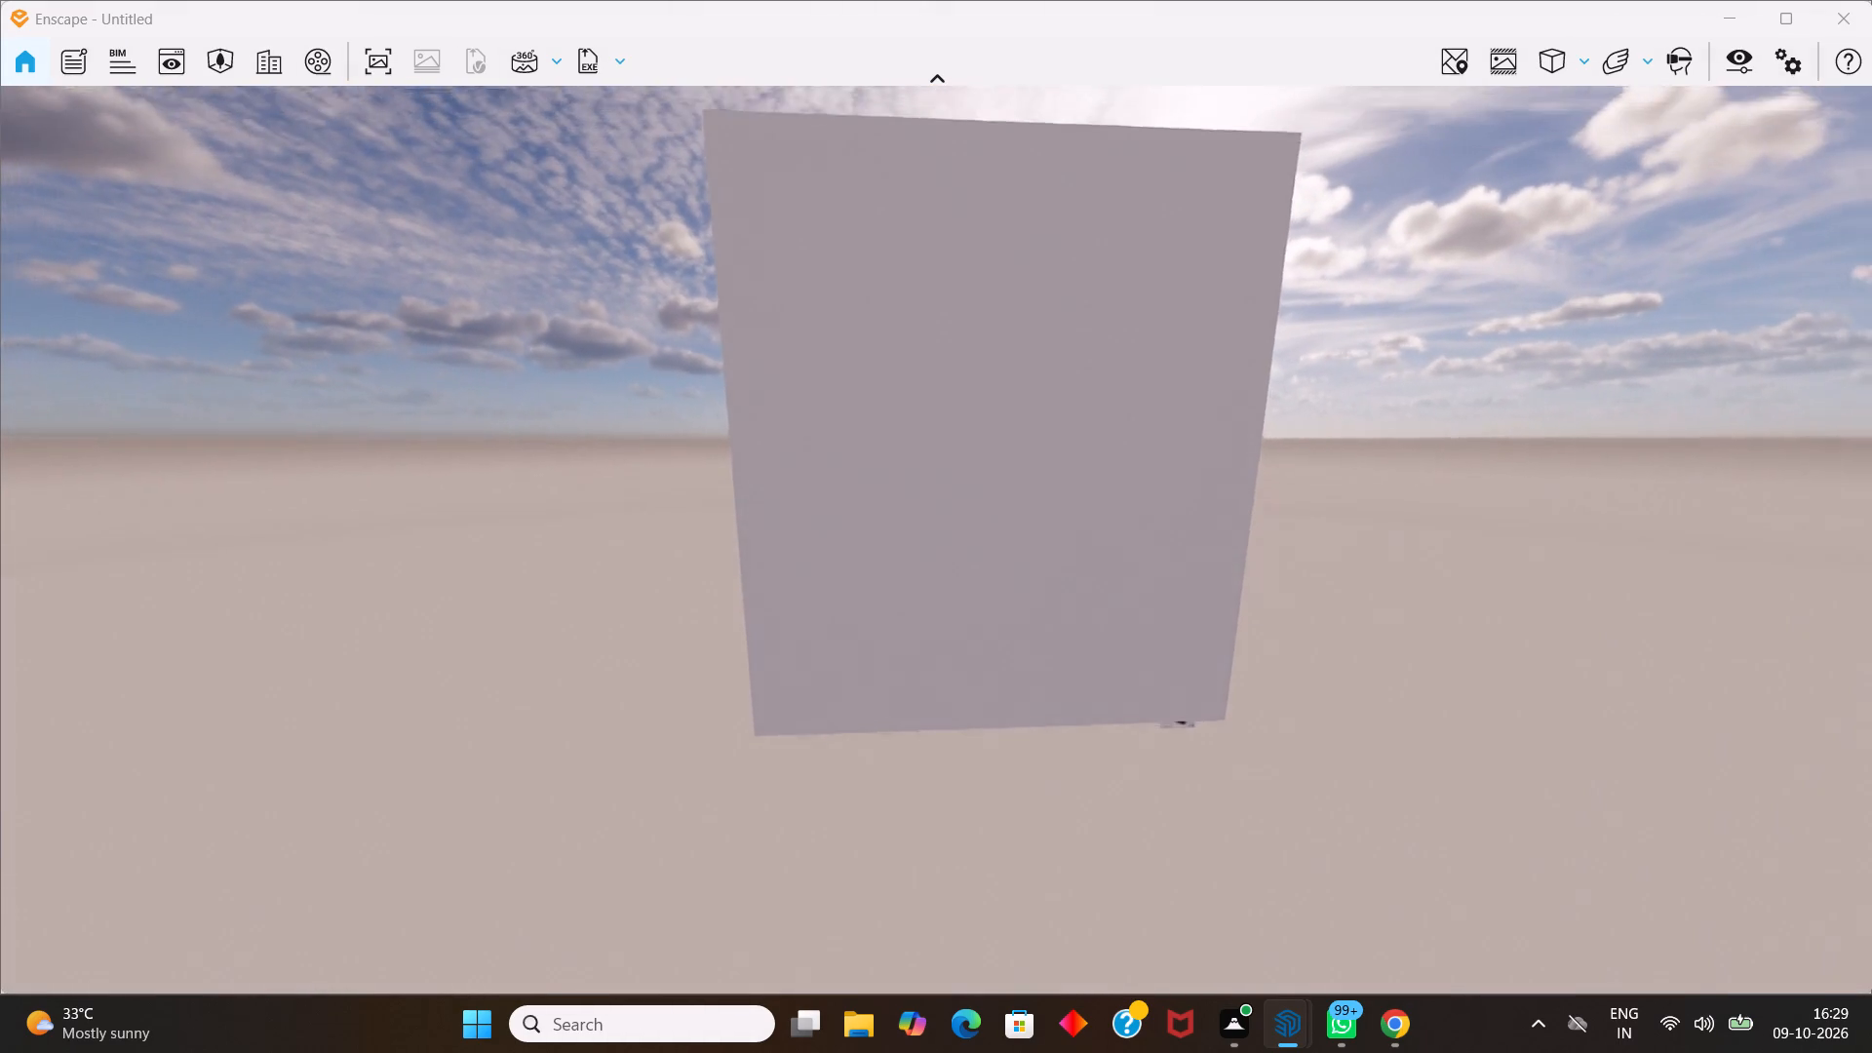
left_click_drag(918, 419, 889, 341)
scroll(994, 466, "up", 1)
scroll(1046, 549, "up", 1)
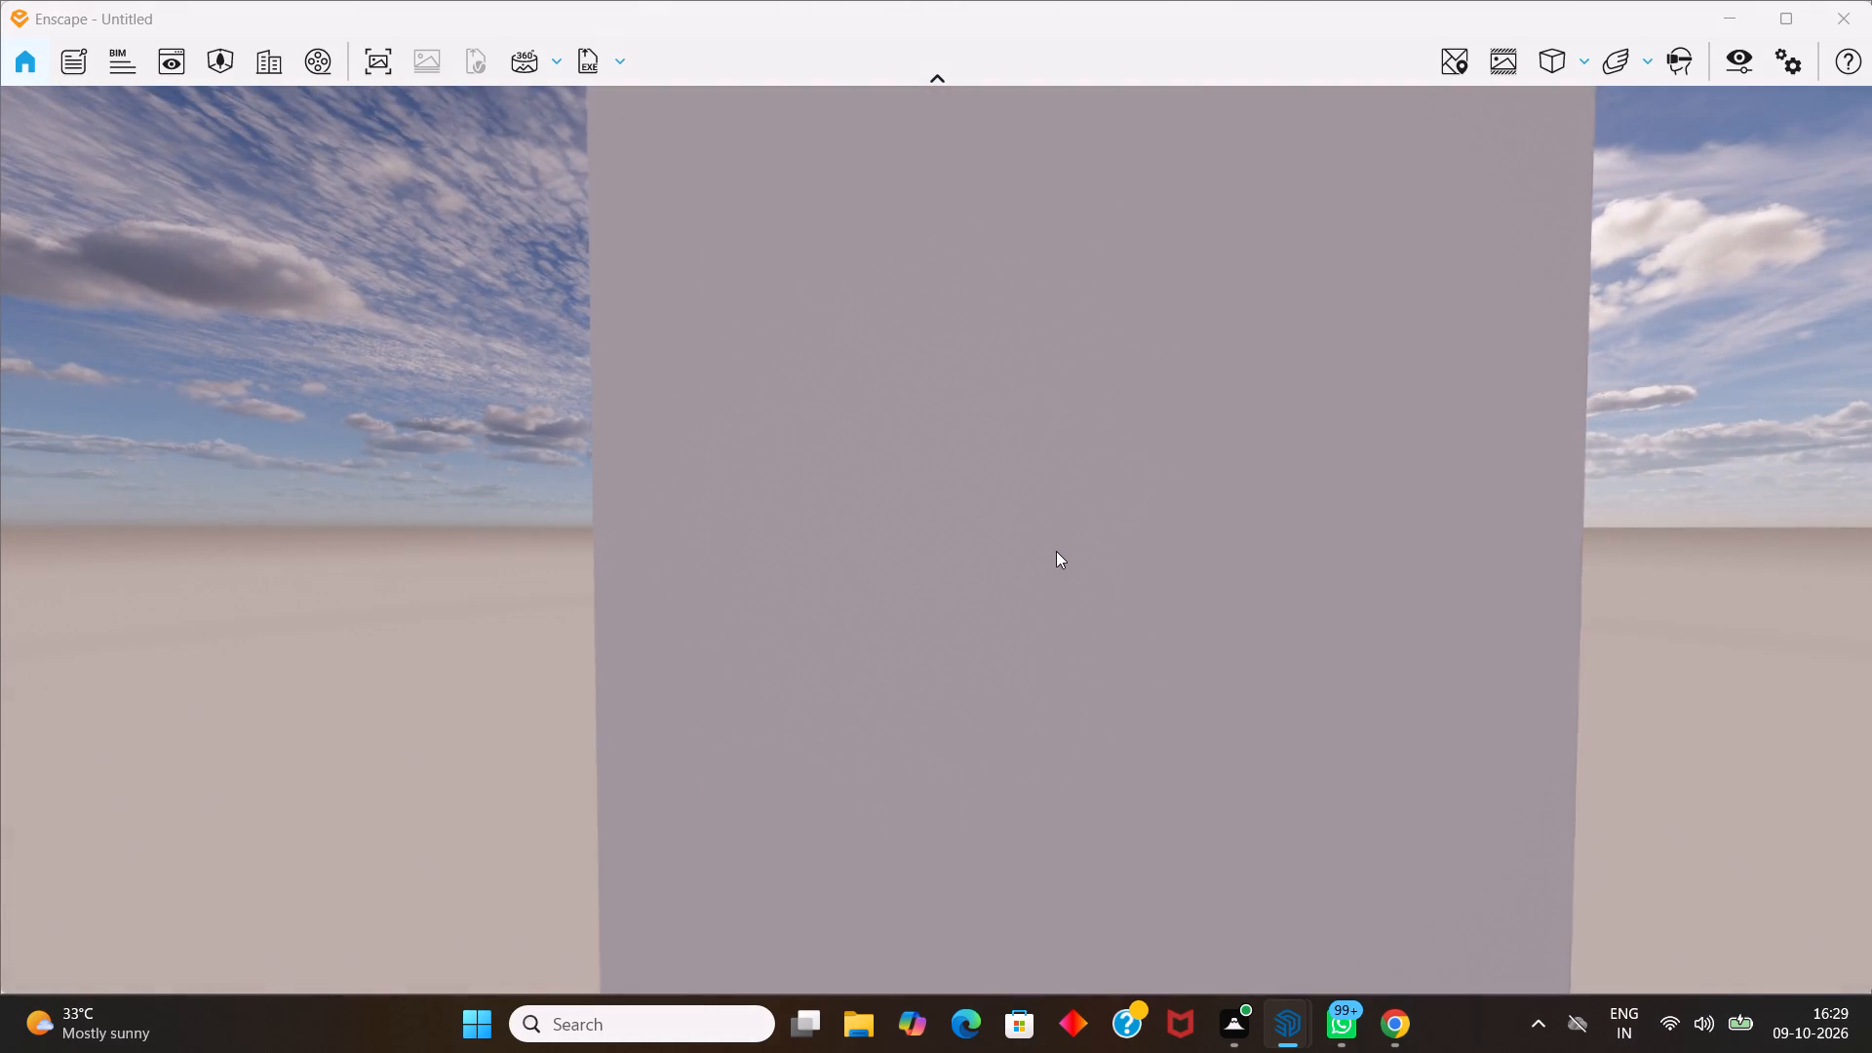
scroll(1056, 551, "up", 1)
scroll(1060, 551, "down", 4)
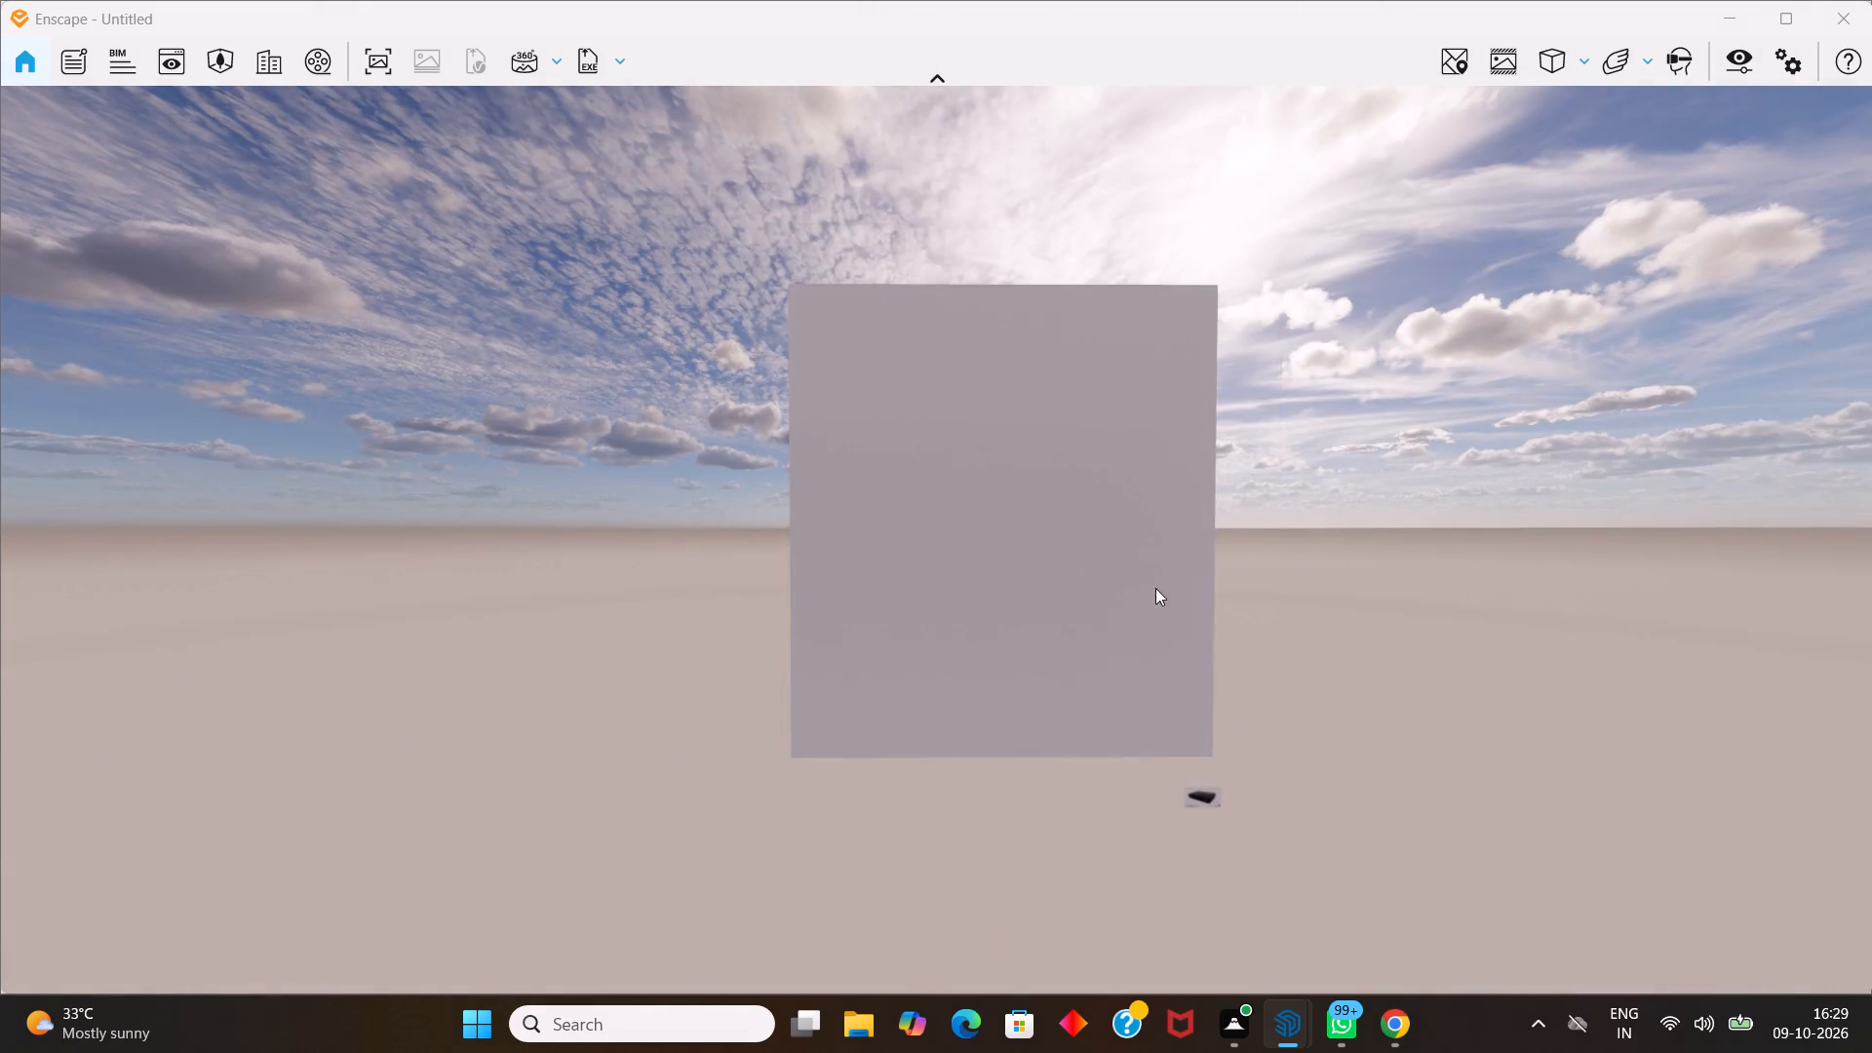
scroll(1165, 590, "up", 2)
scroll(1253, 590, "up", 1)
scroll(1254, 589, "down", 4)
middle_click_drag(1247, 586, 923, 539)
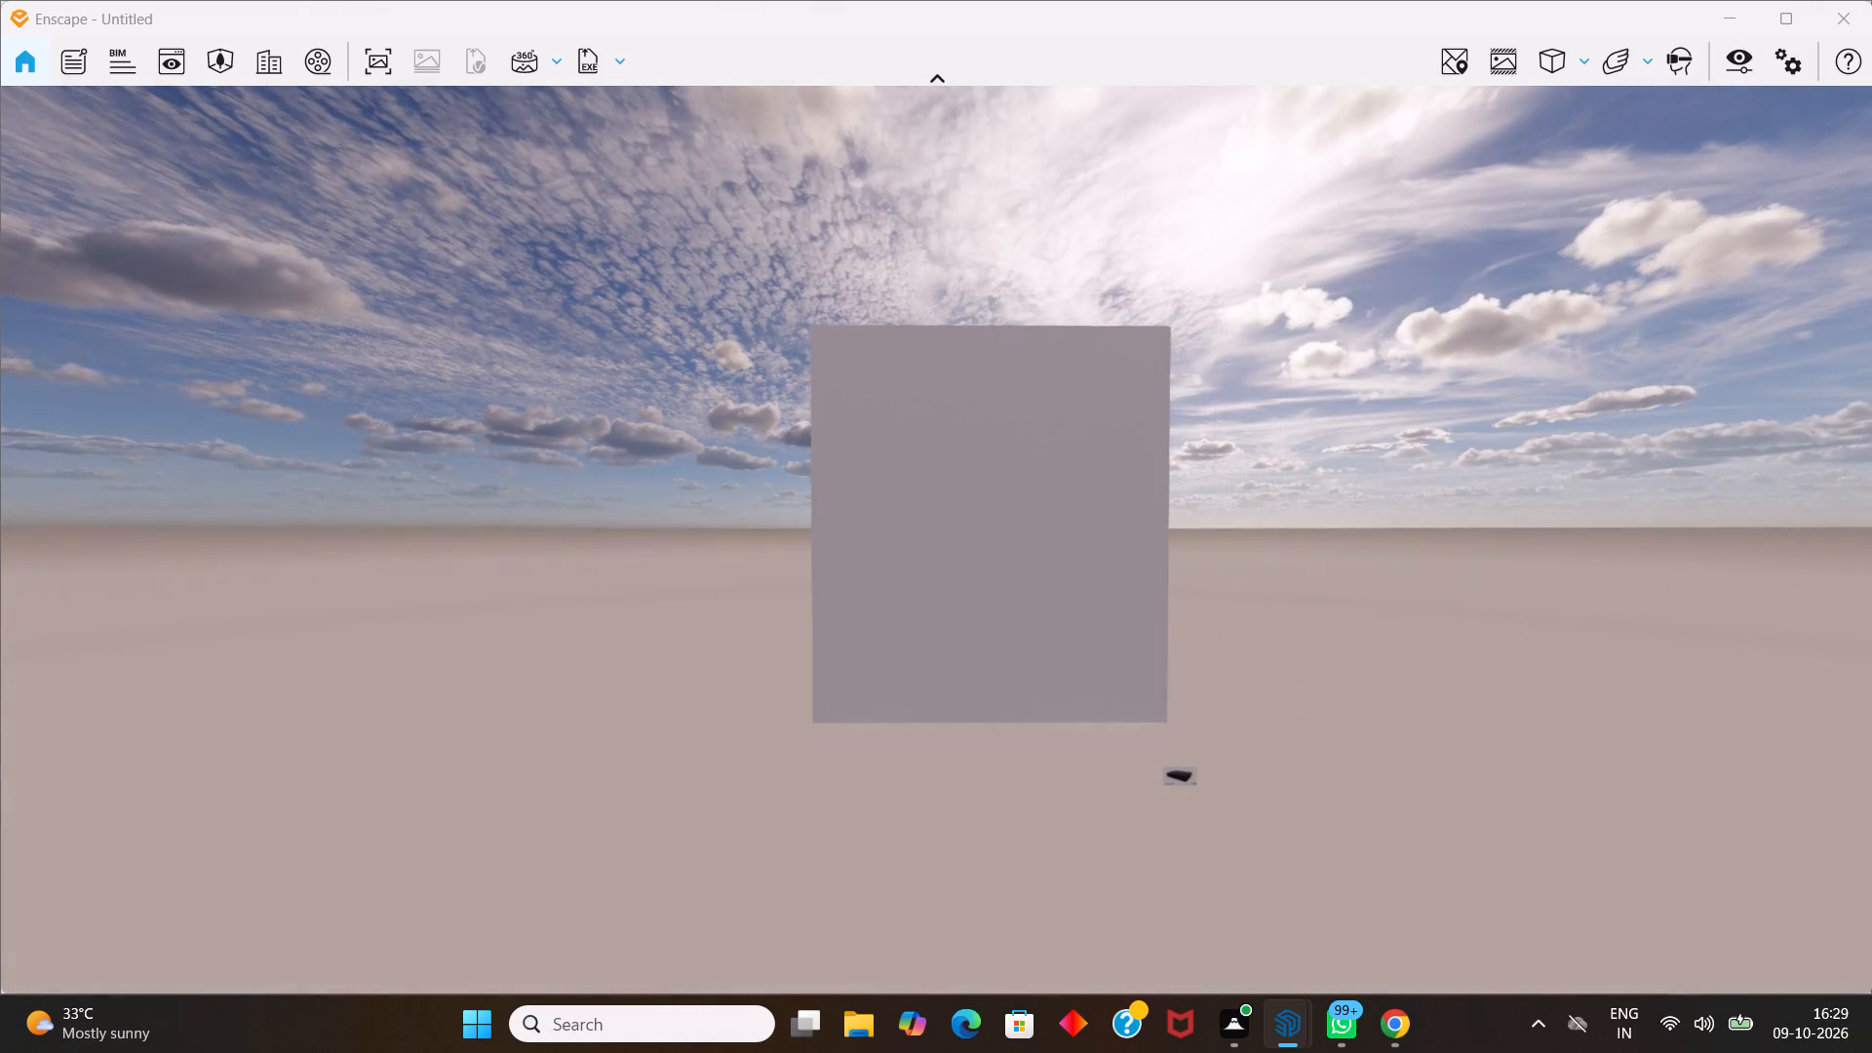
middle_click_drag(923, 539, 774, 564)
scroll(1192, 532, "up", 1)
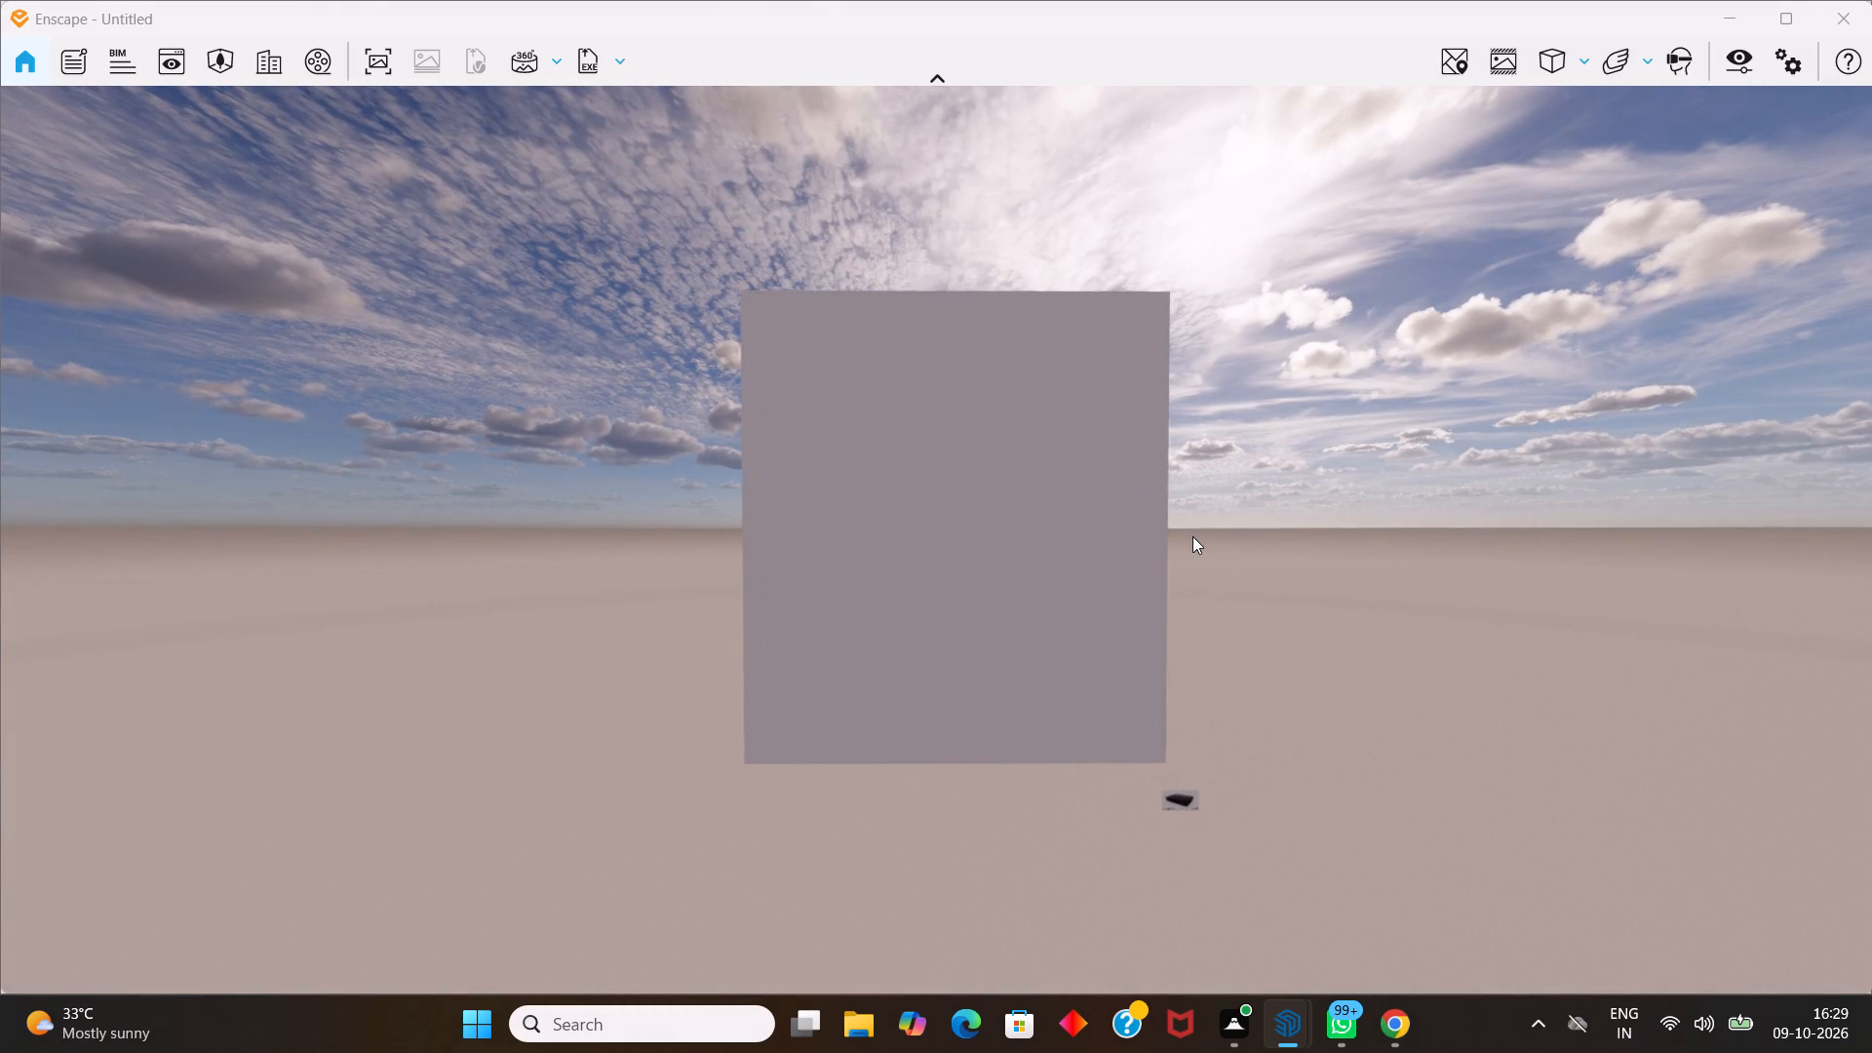
scroll(1192, 536, "up", 4)
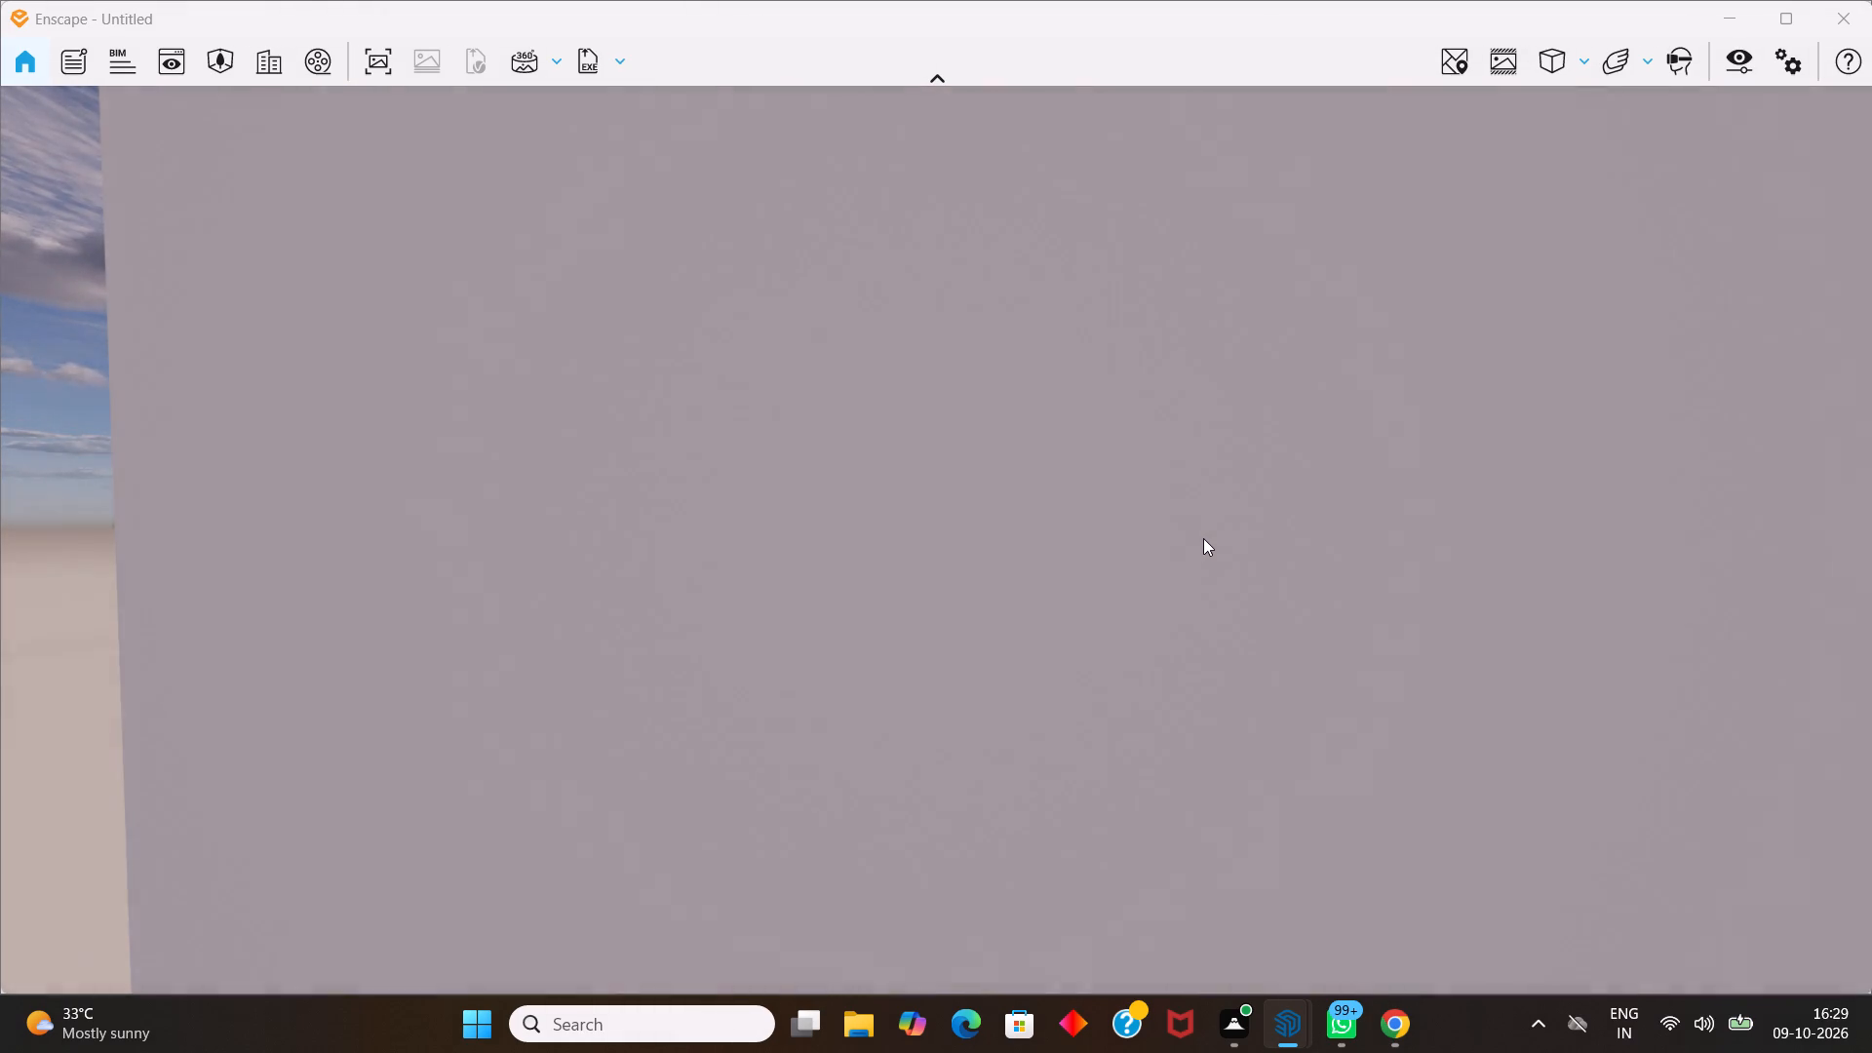
scroll(1203, 538, "up", 2)
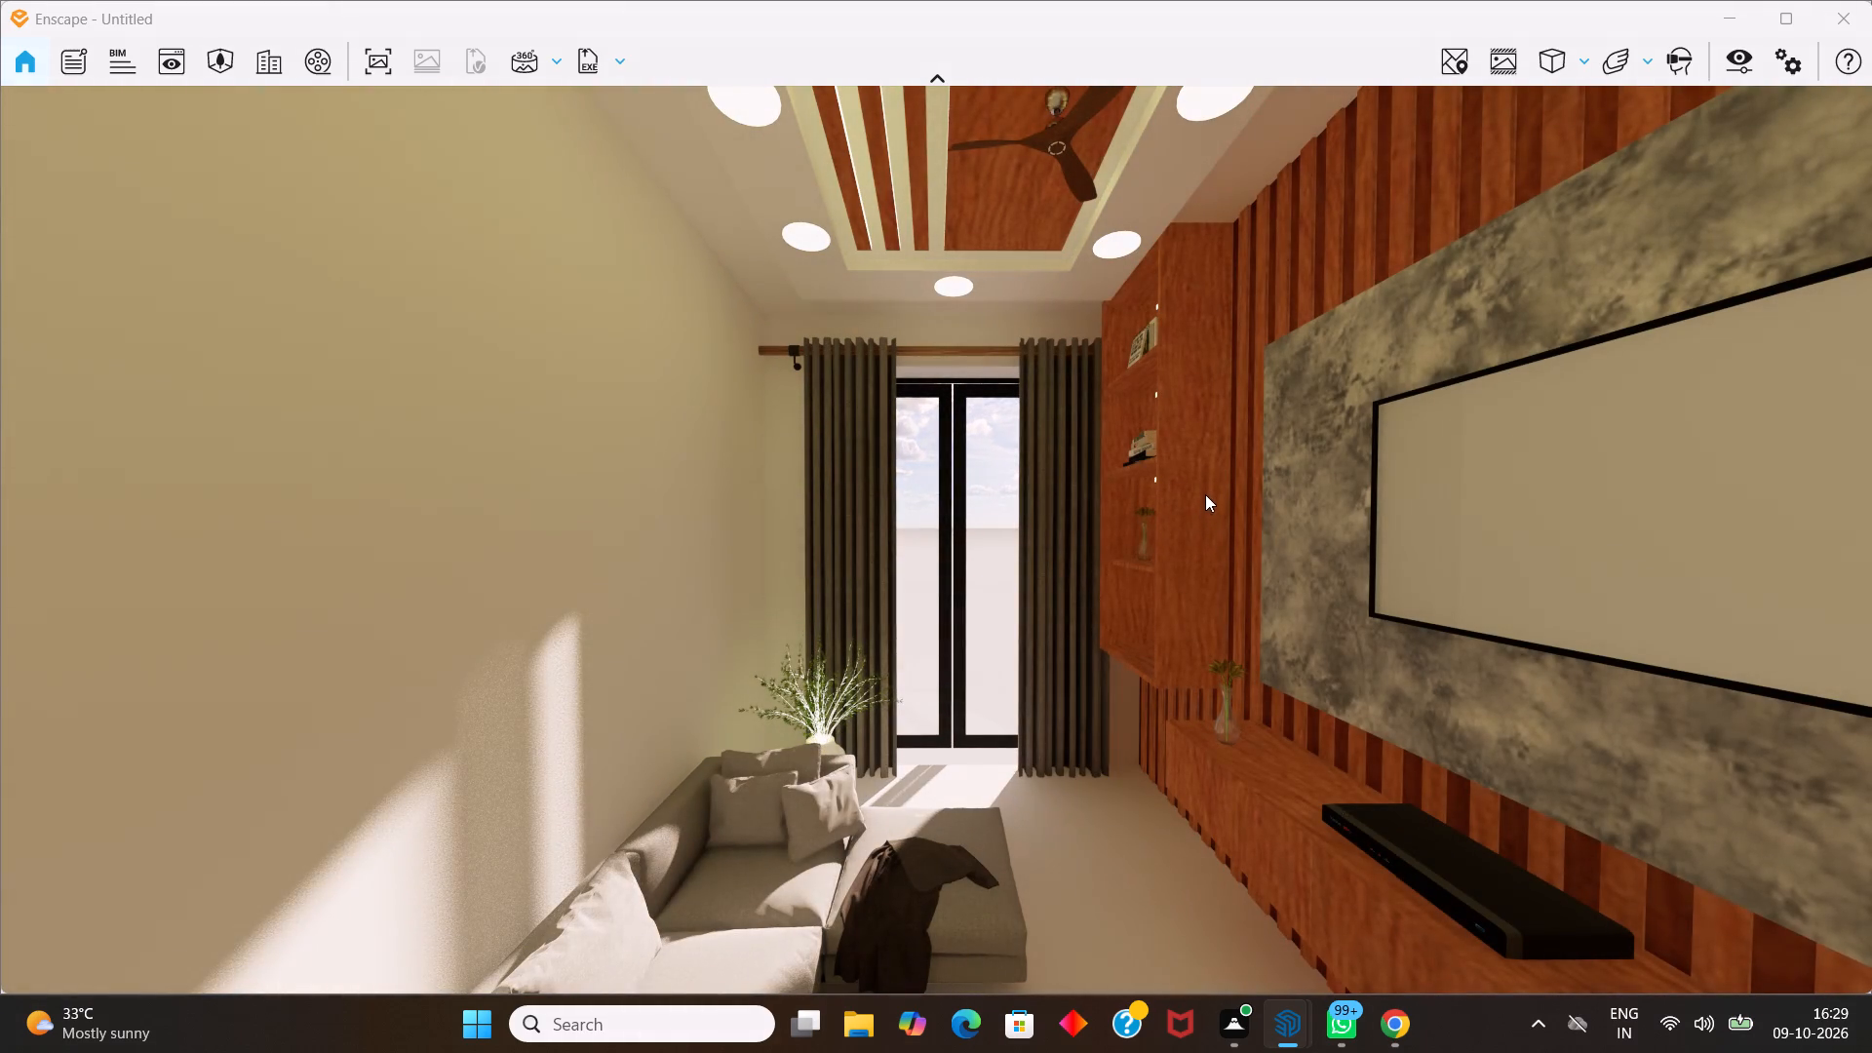
Examine the living room from varying camera heights and depths, facing the curtained window, the slatted TV wall and the ceiling.
middle_click_drag(1194, 470, 983, 634)
left_click_drag(1194, 470, 983, 634)
scroll(965, 633, "down", 1)
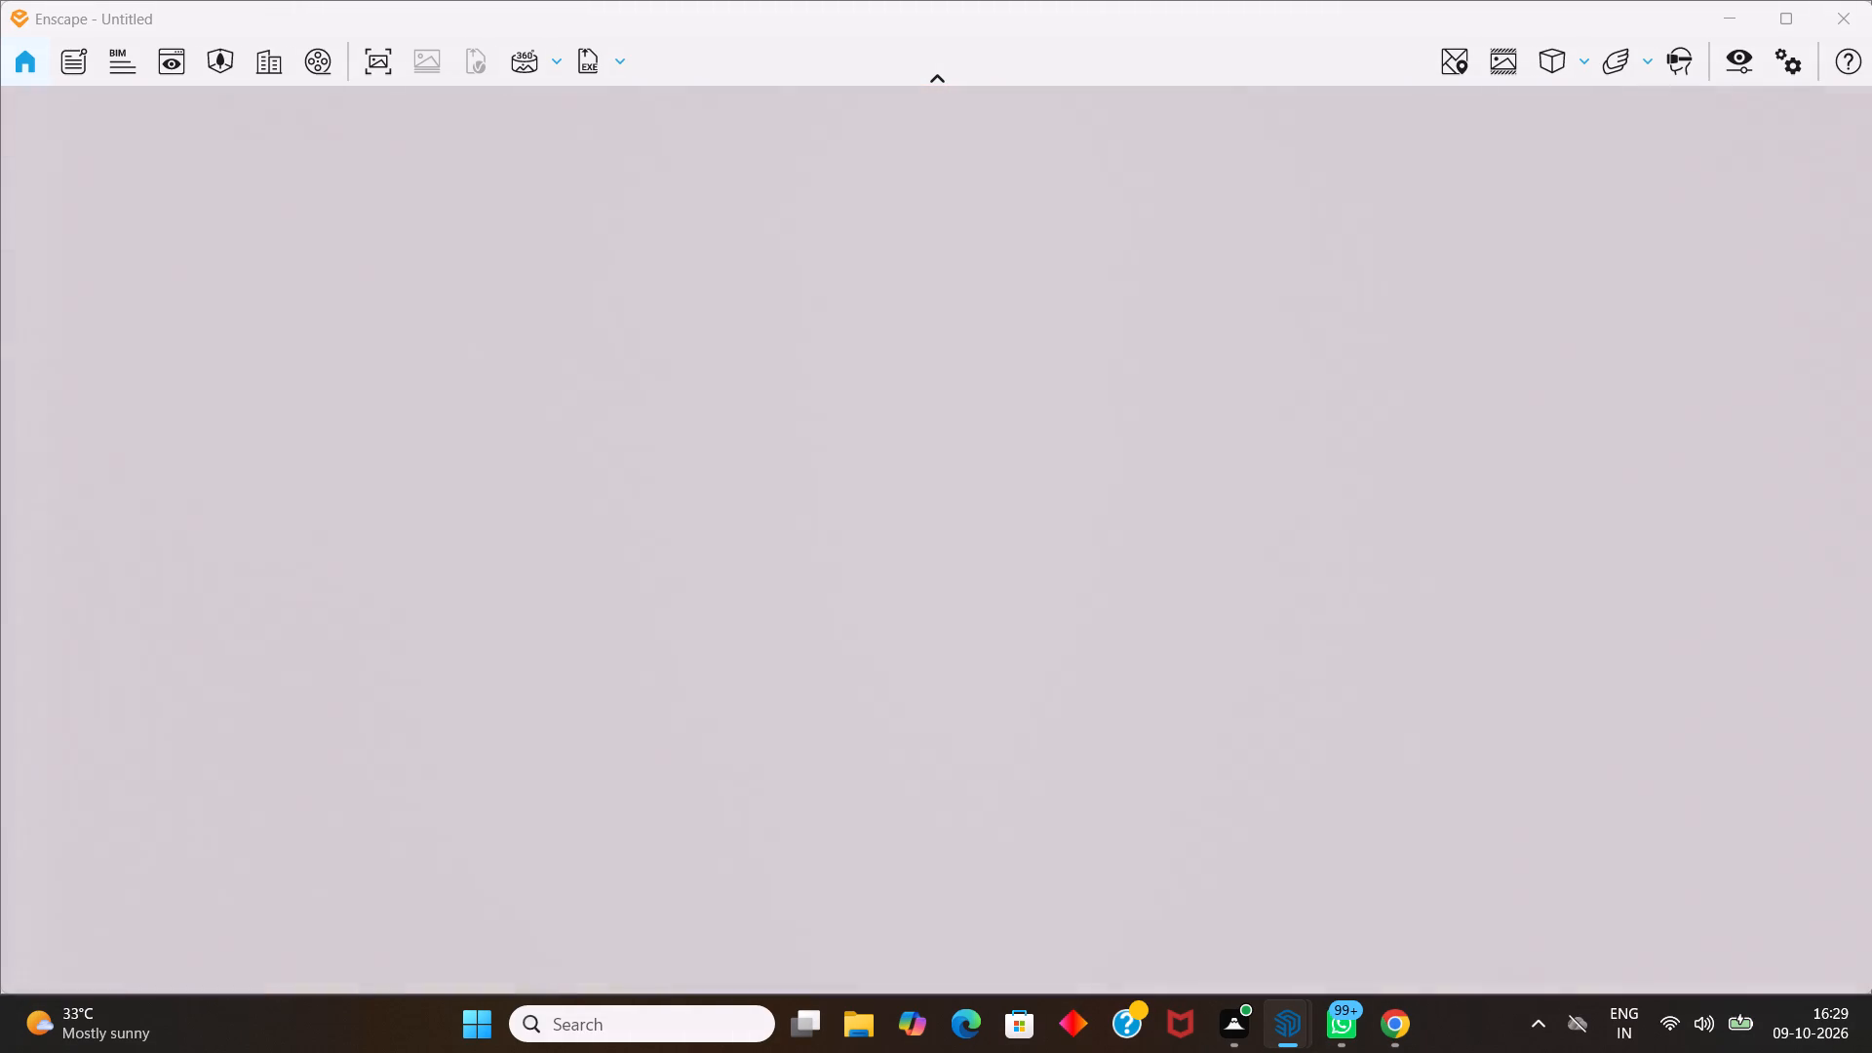
left_click_drag(983, 634, 1001, 566)
middle_click_drag(983, 634, 931, 532)
scroll(931, 532, "up", 1)
middle_click(1194, 470)
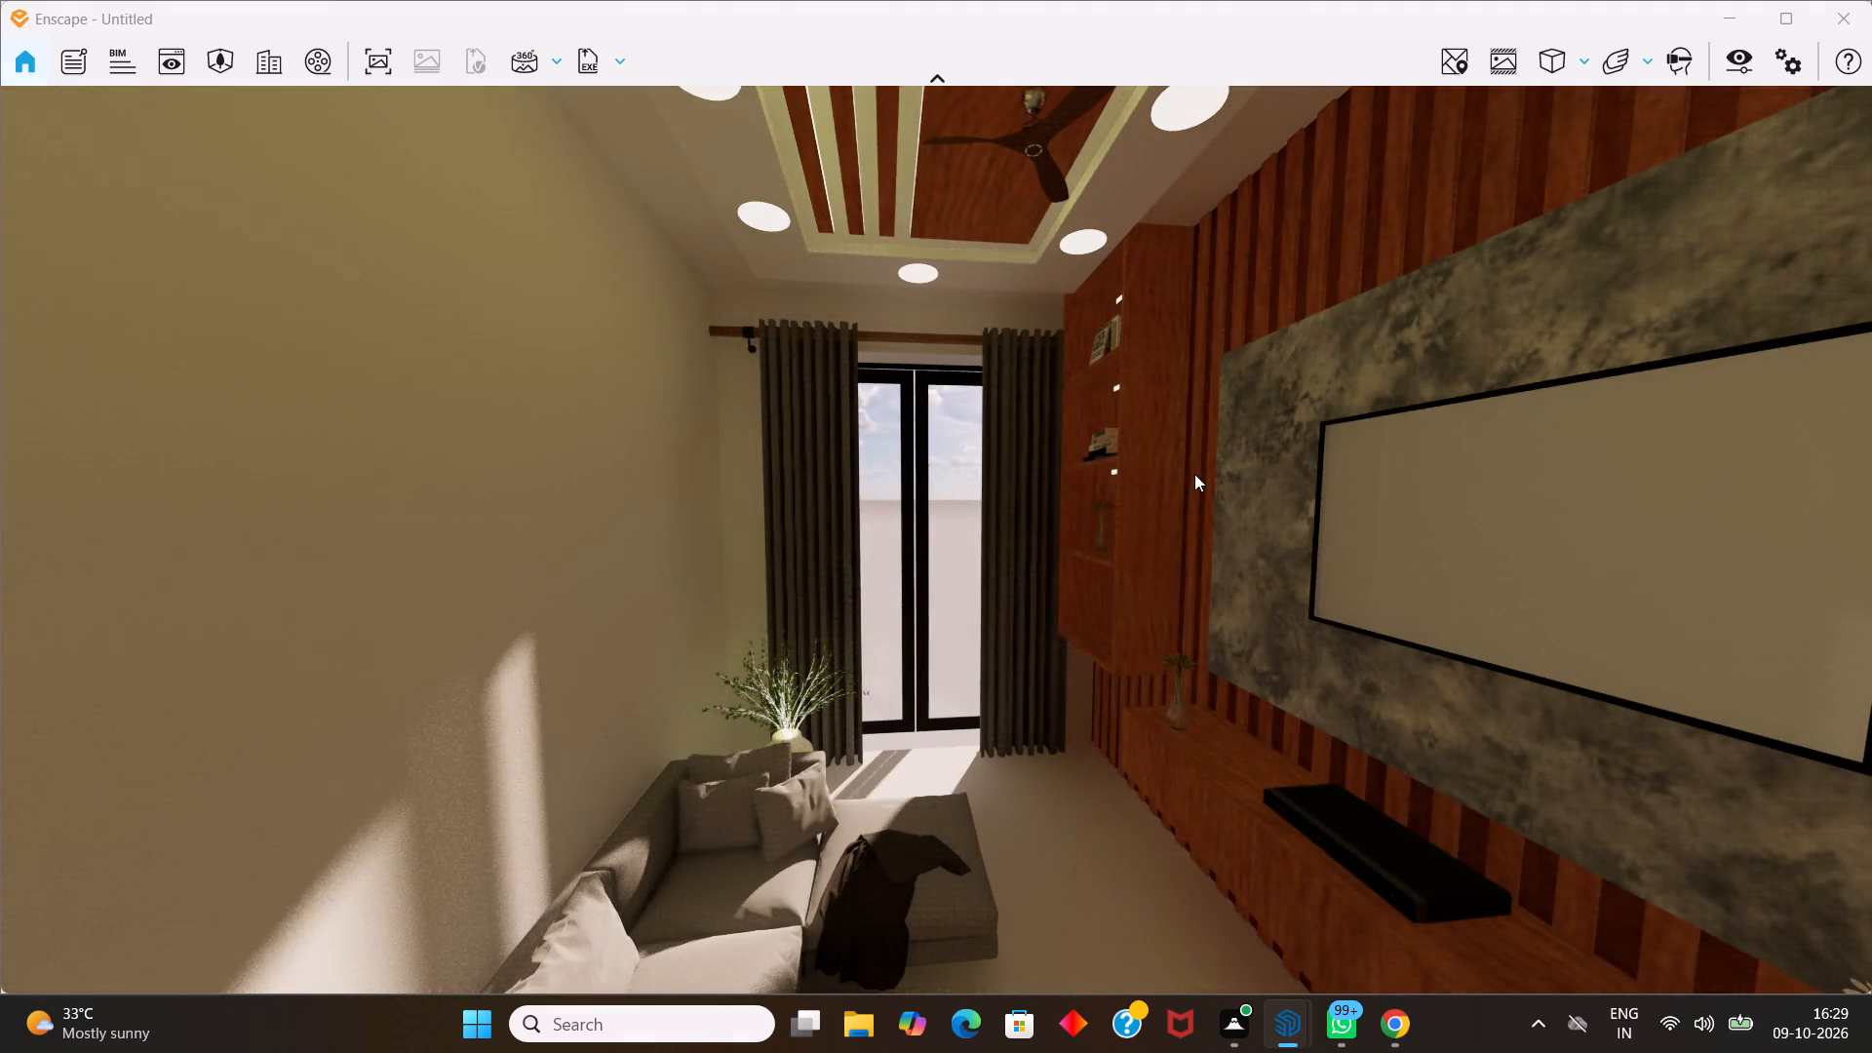
middle_click(1038, 508)
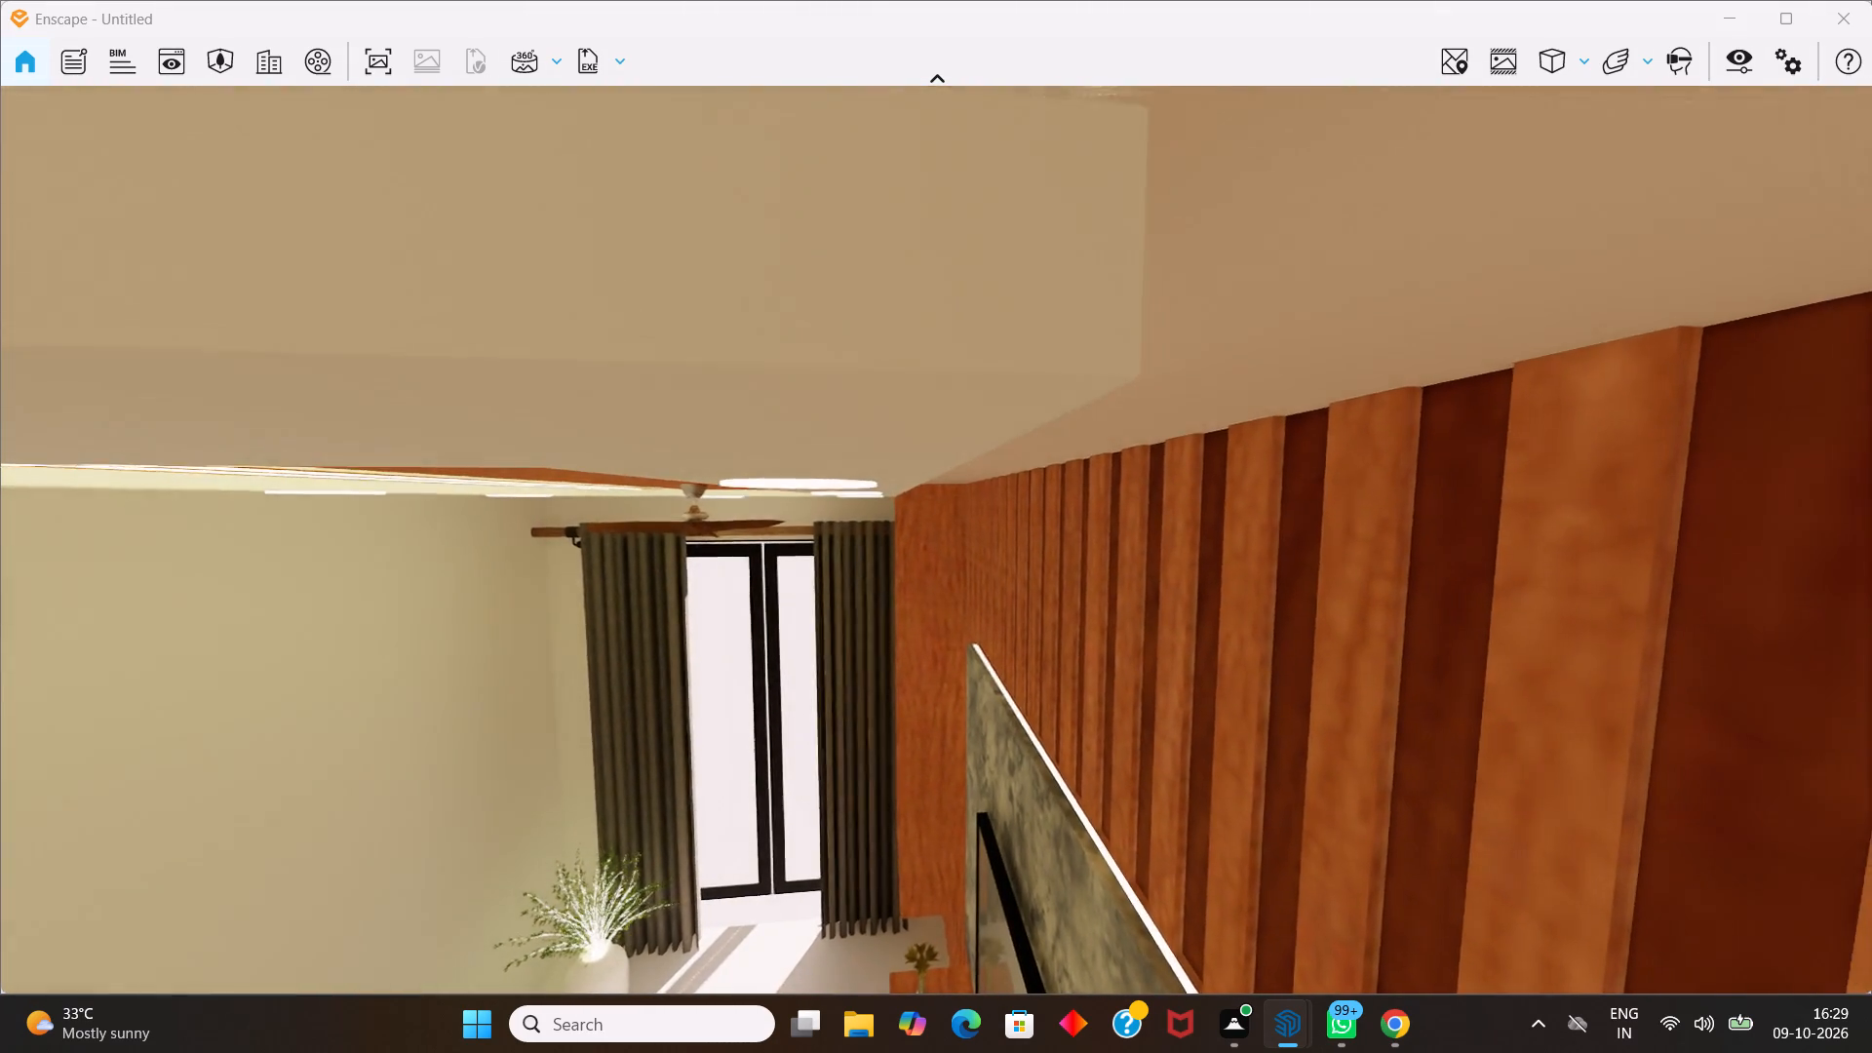
left_click_drag(484, 993, 519, 993)
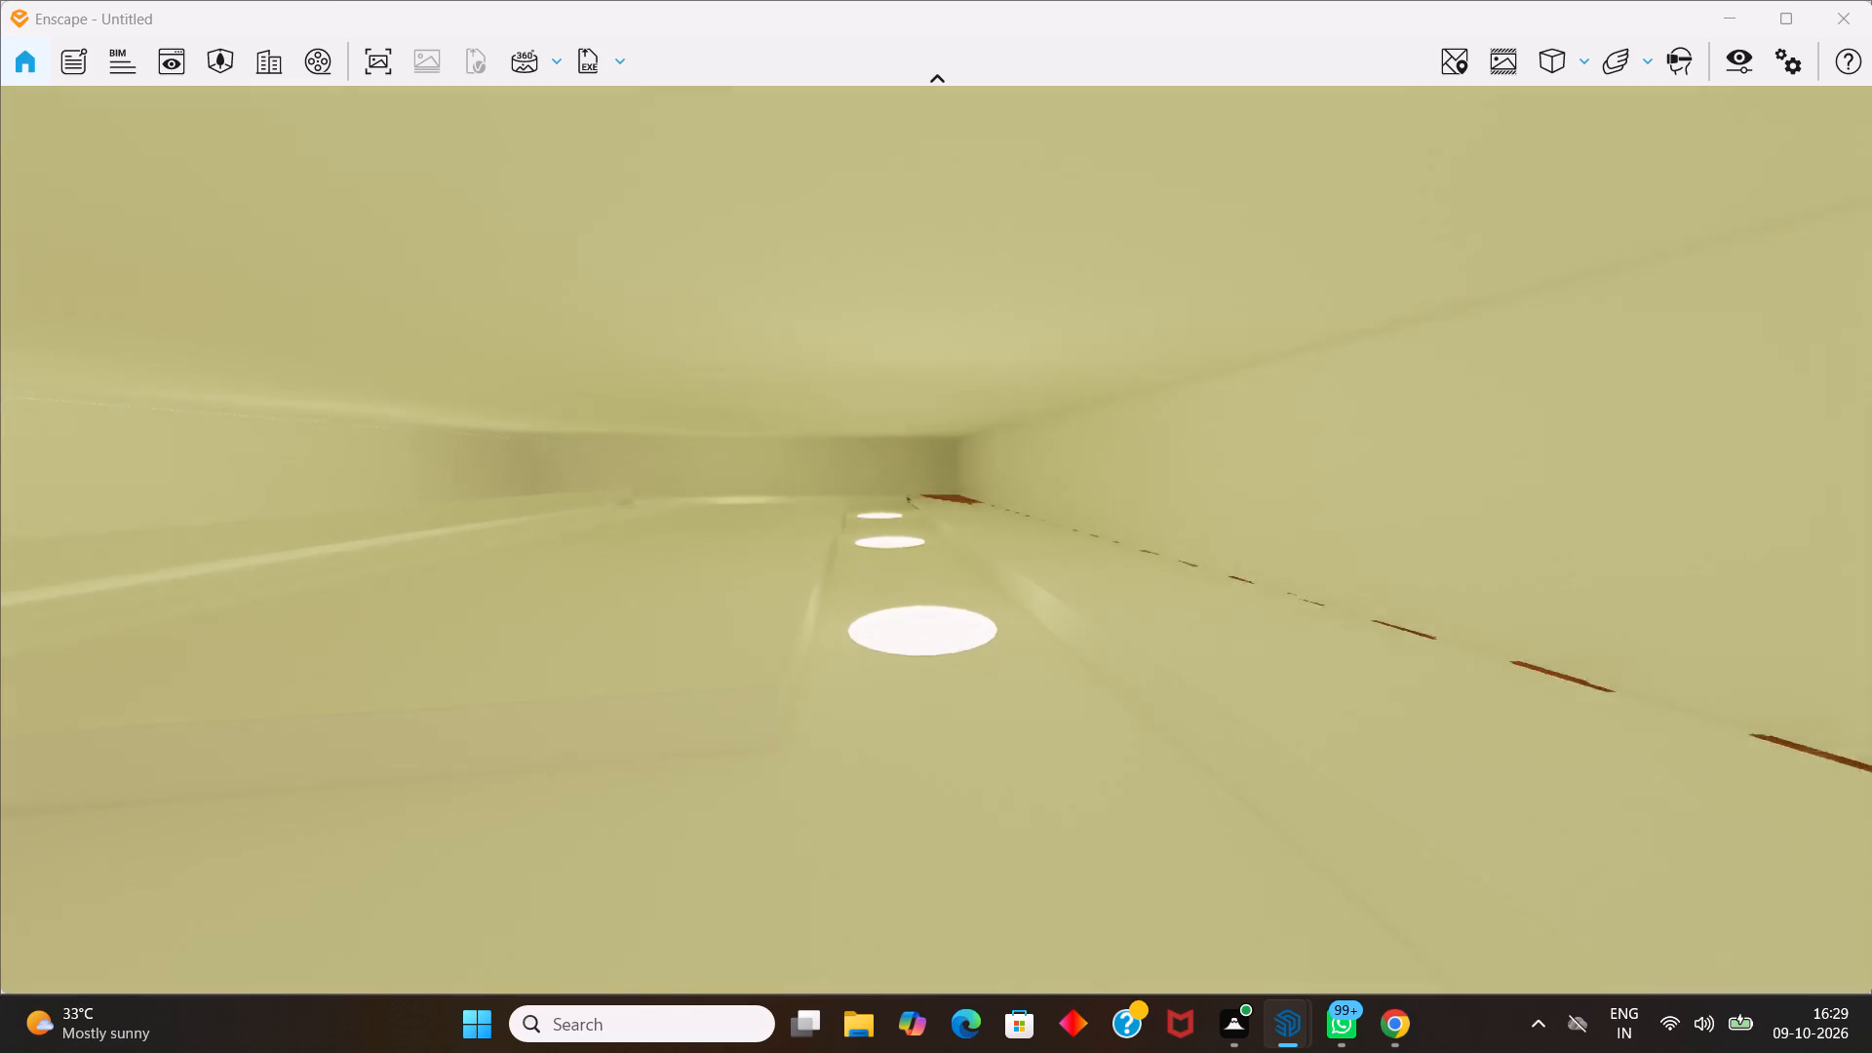
left_click_drag(519, 993, 508, 972)
middle_click_drag(1040, 506, 937, 537)
middle_click(1040, 504)
scroll(1064, 538, "down", 2)
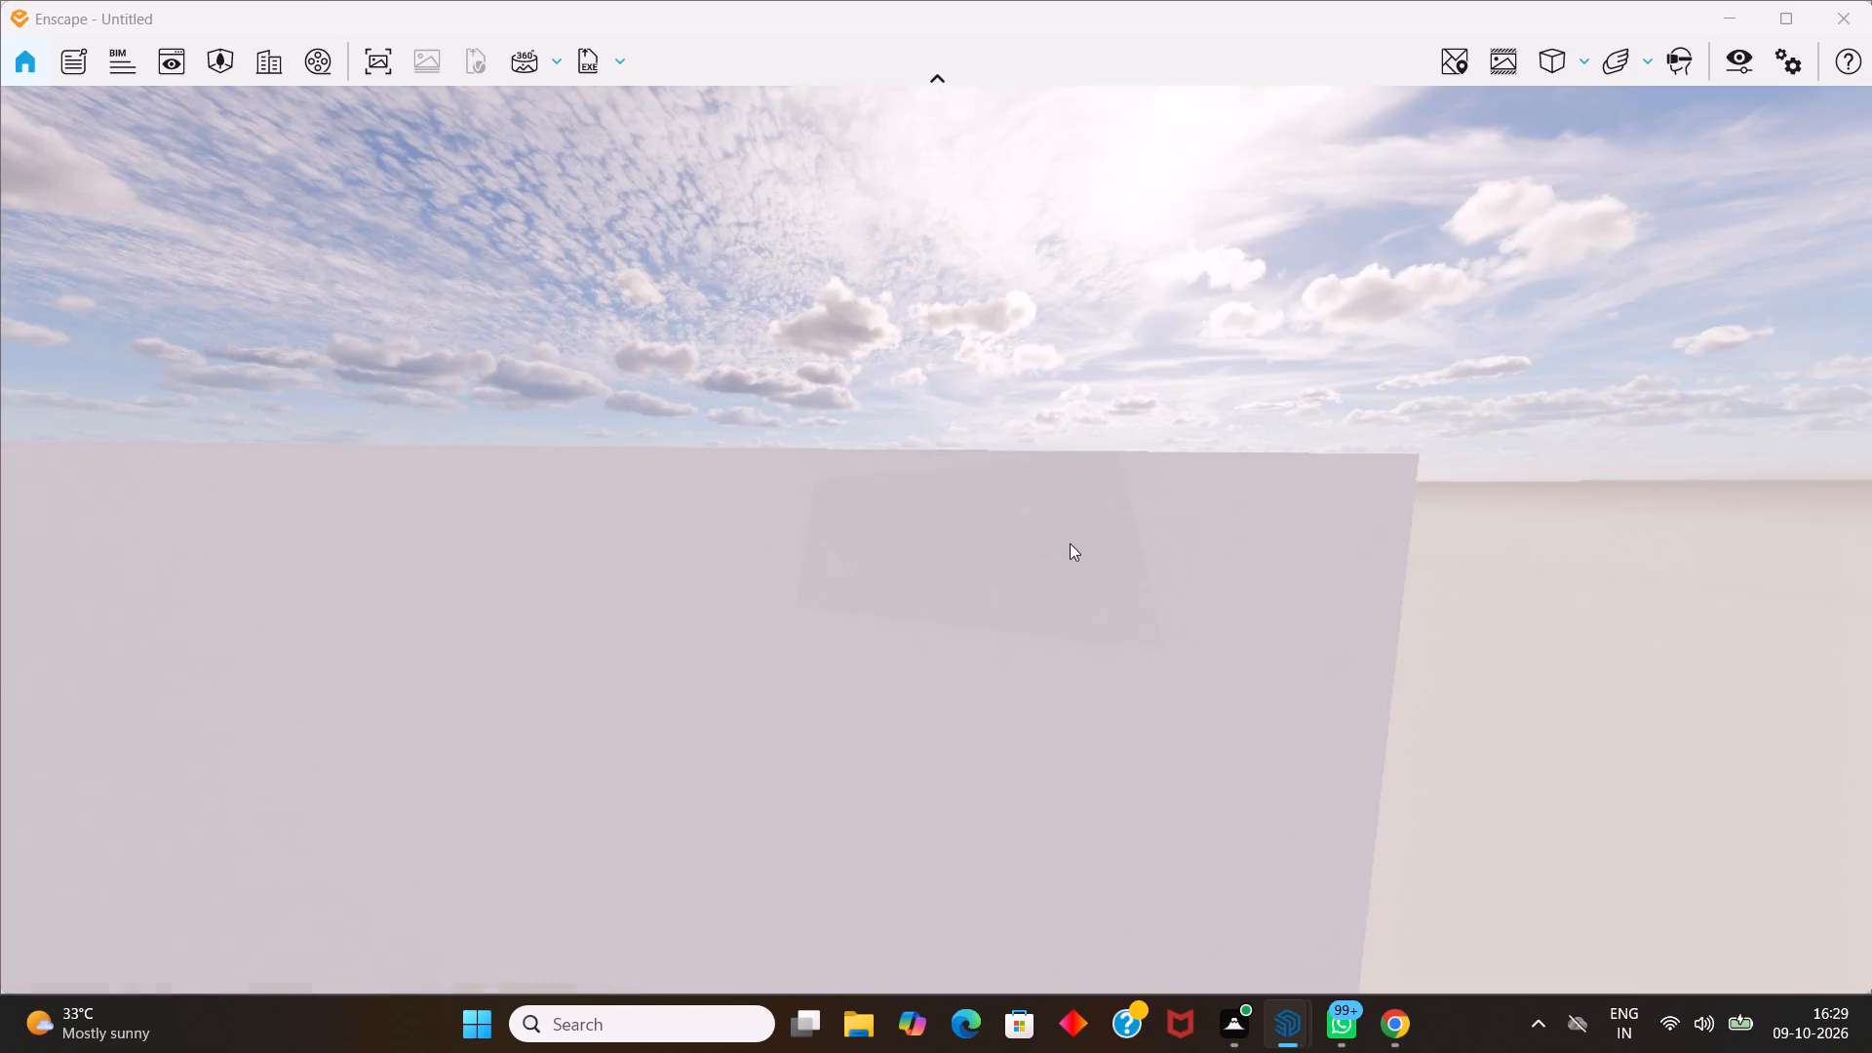
scroll(1066, 711, "up", 2)
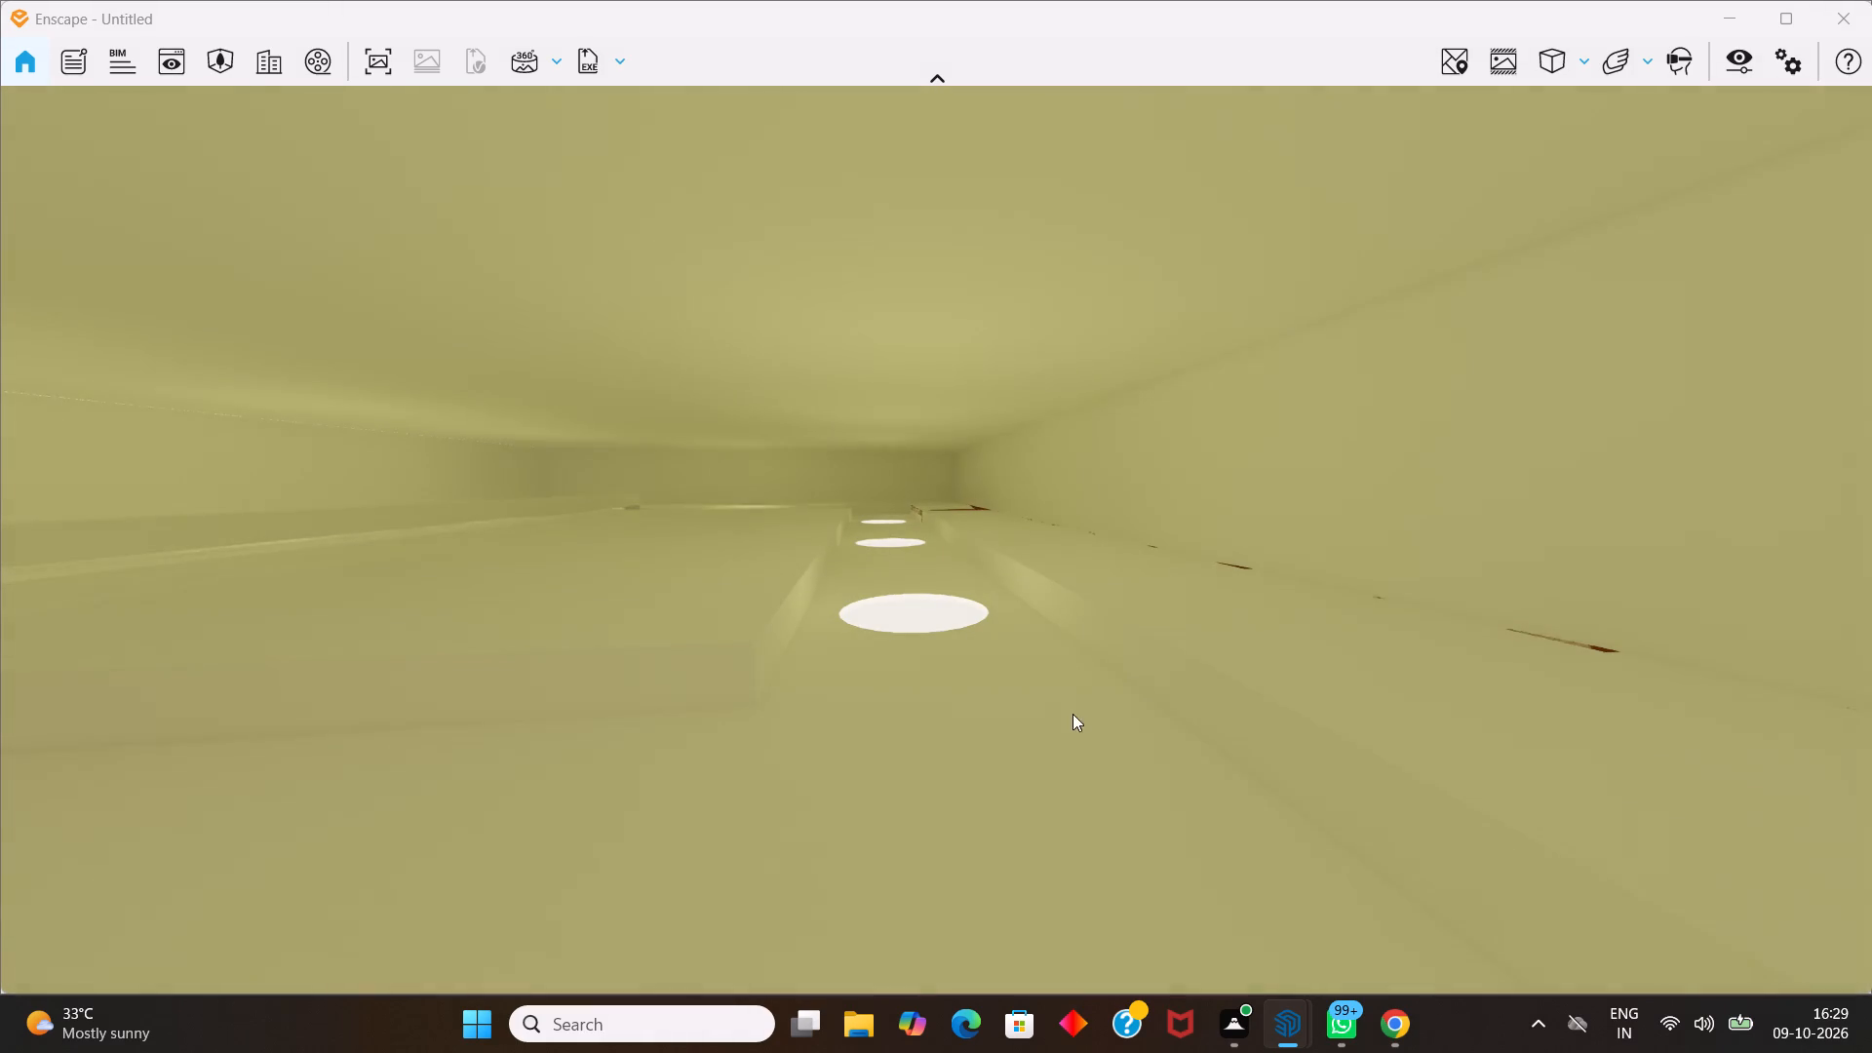
scroll(1087, 678, "down", 4)
scroll(939, 867, "up", 3)
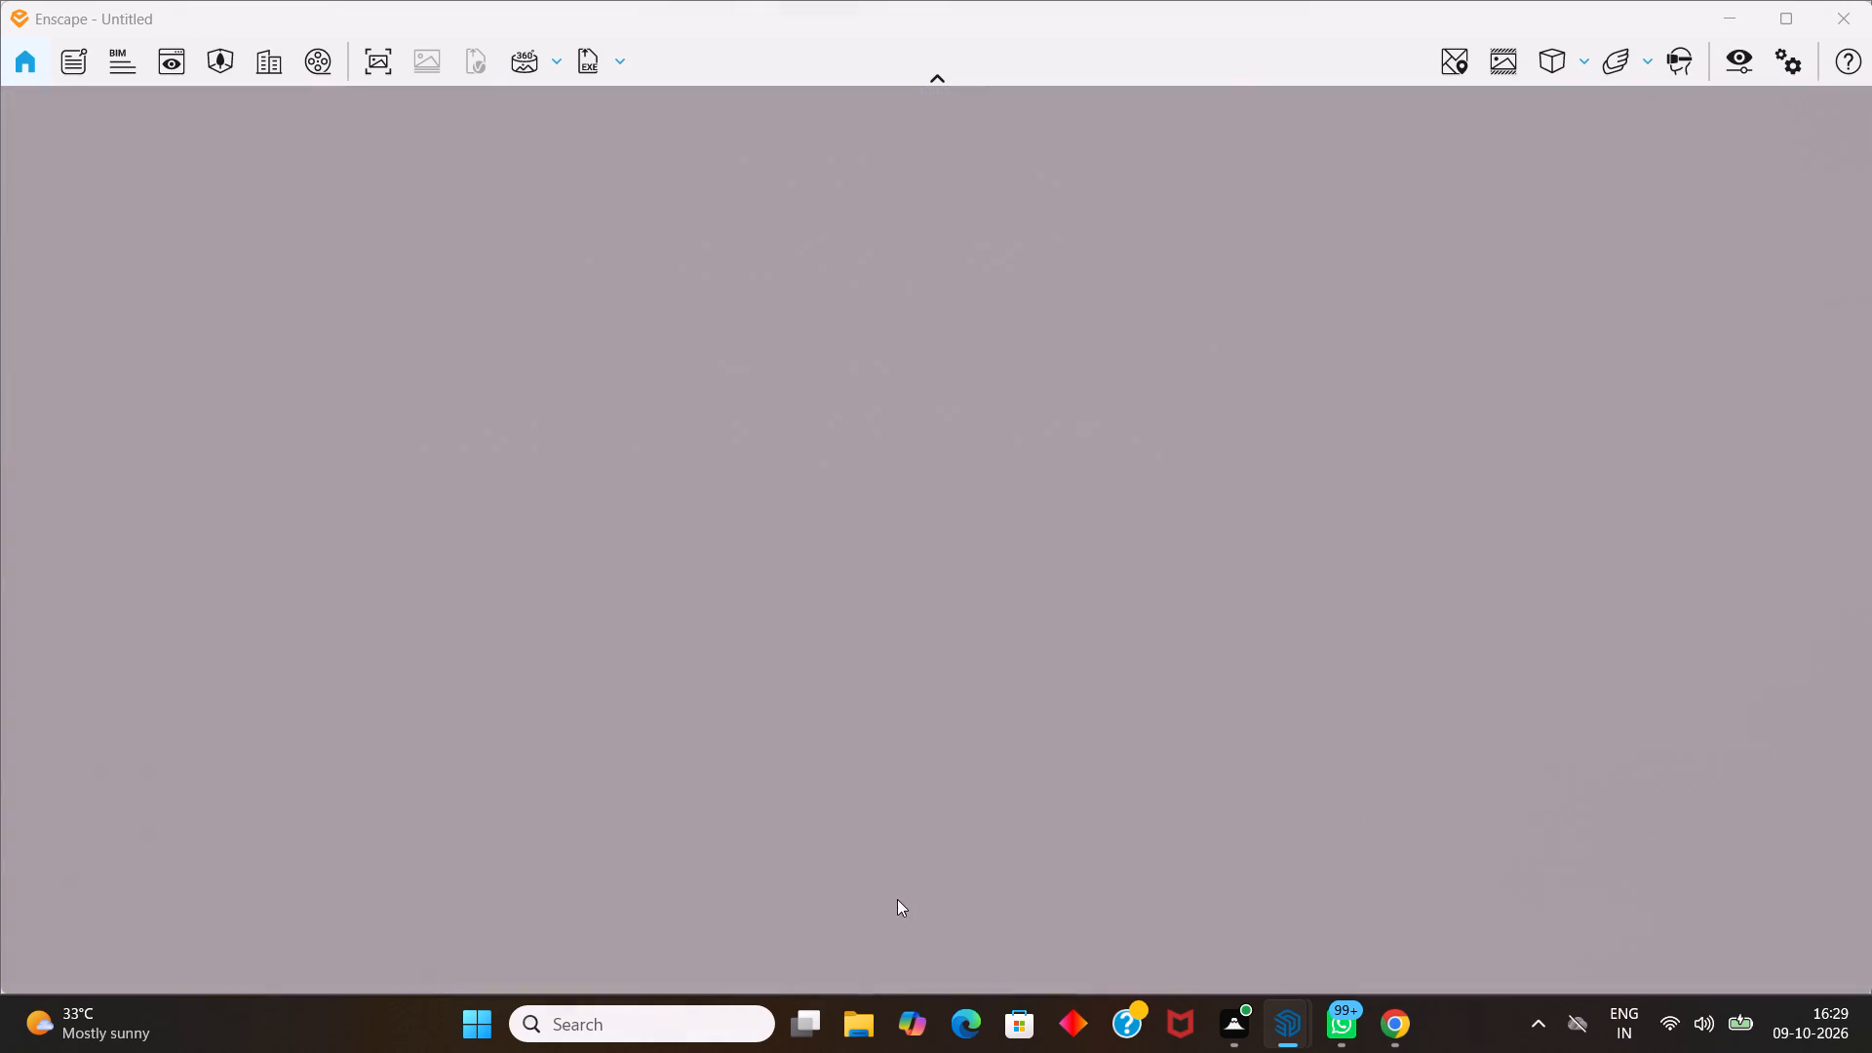
Back the camera out of the building and reposition it outside, facing the blank outer wall at ceiling height.
scroll(894, 890, "down", 4)
scroll(902, 667, "down", 4)
scroll(913, 531, "down", 10)
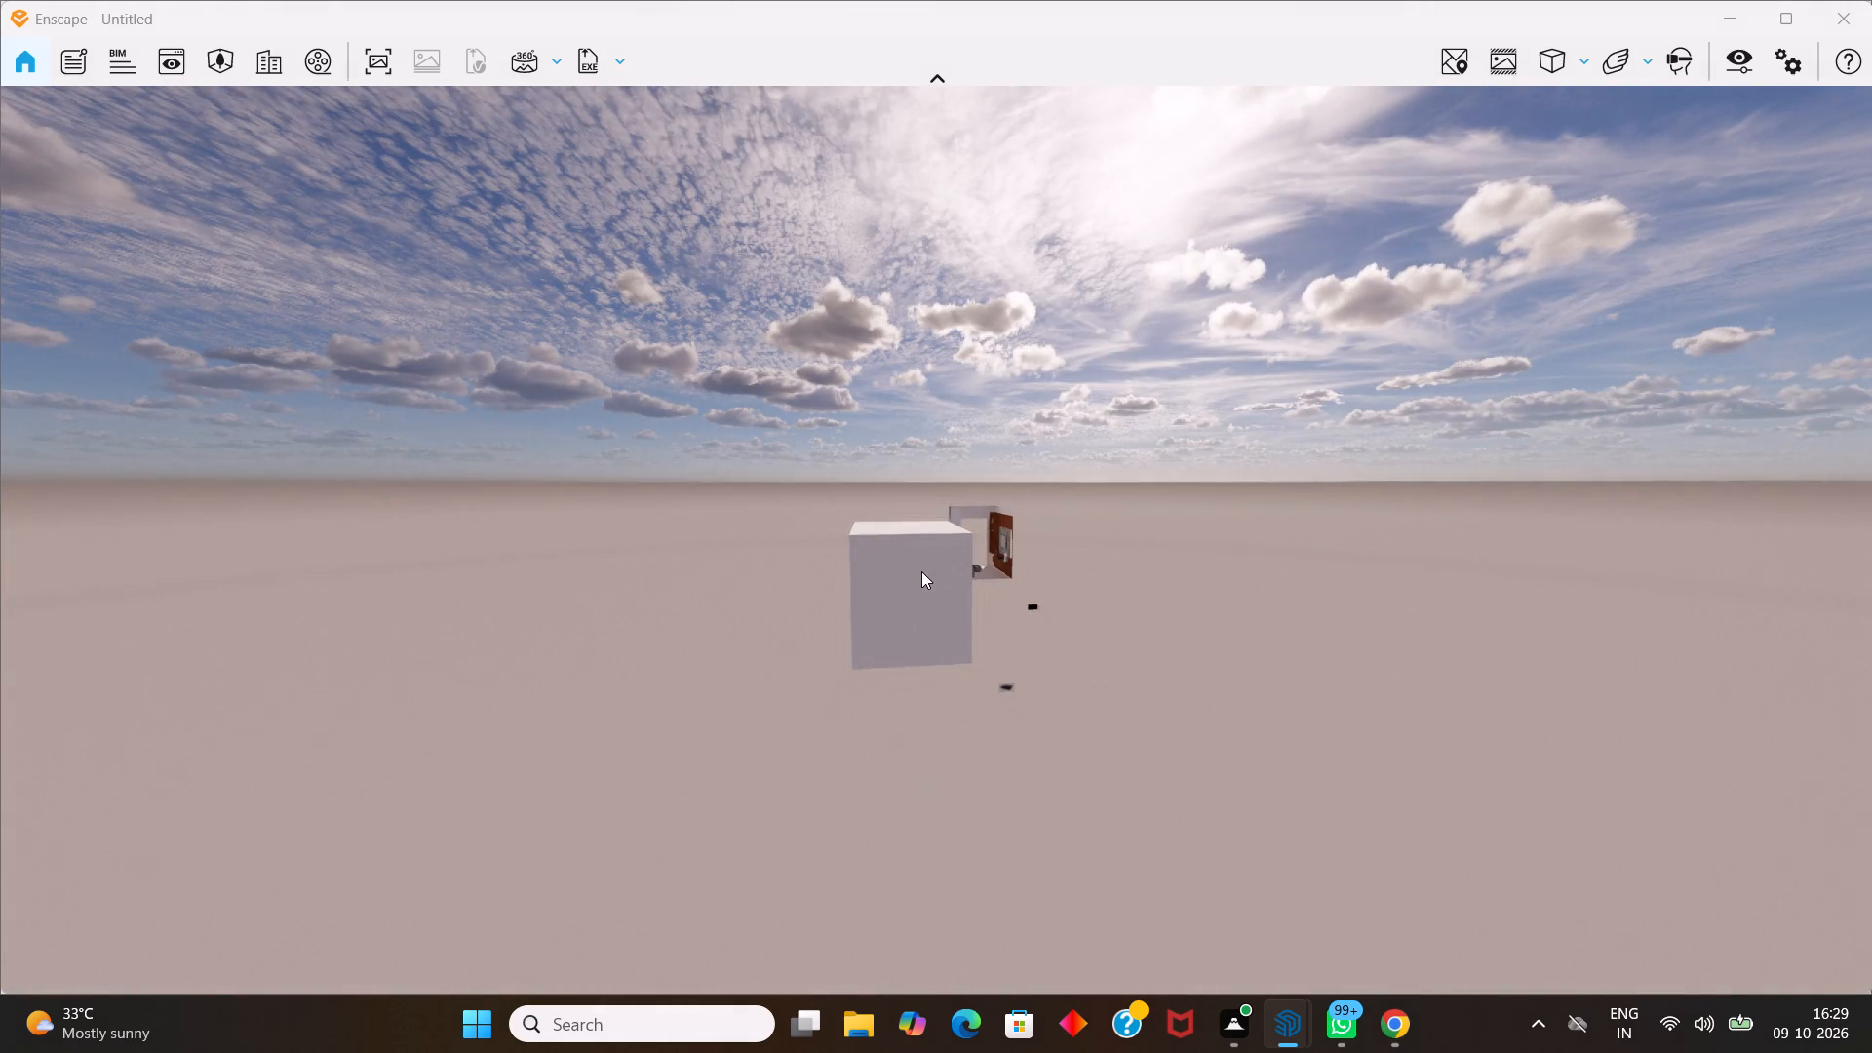
middle_click_drag(923, 722, 845, 187)
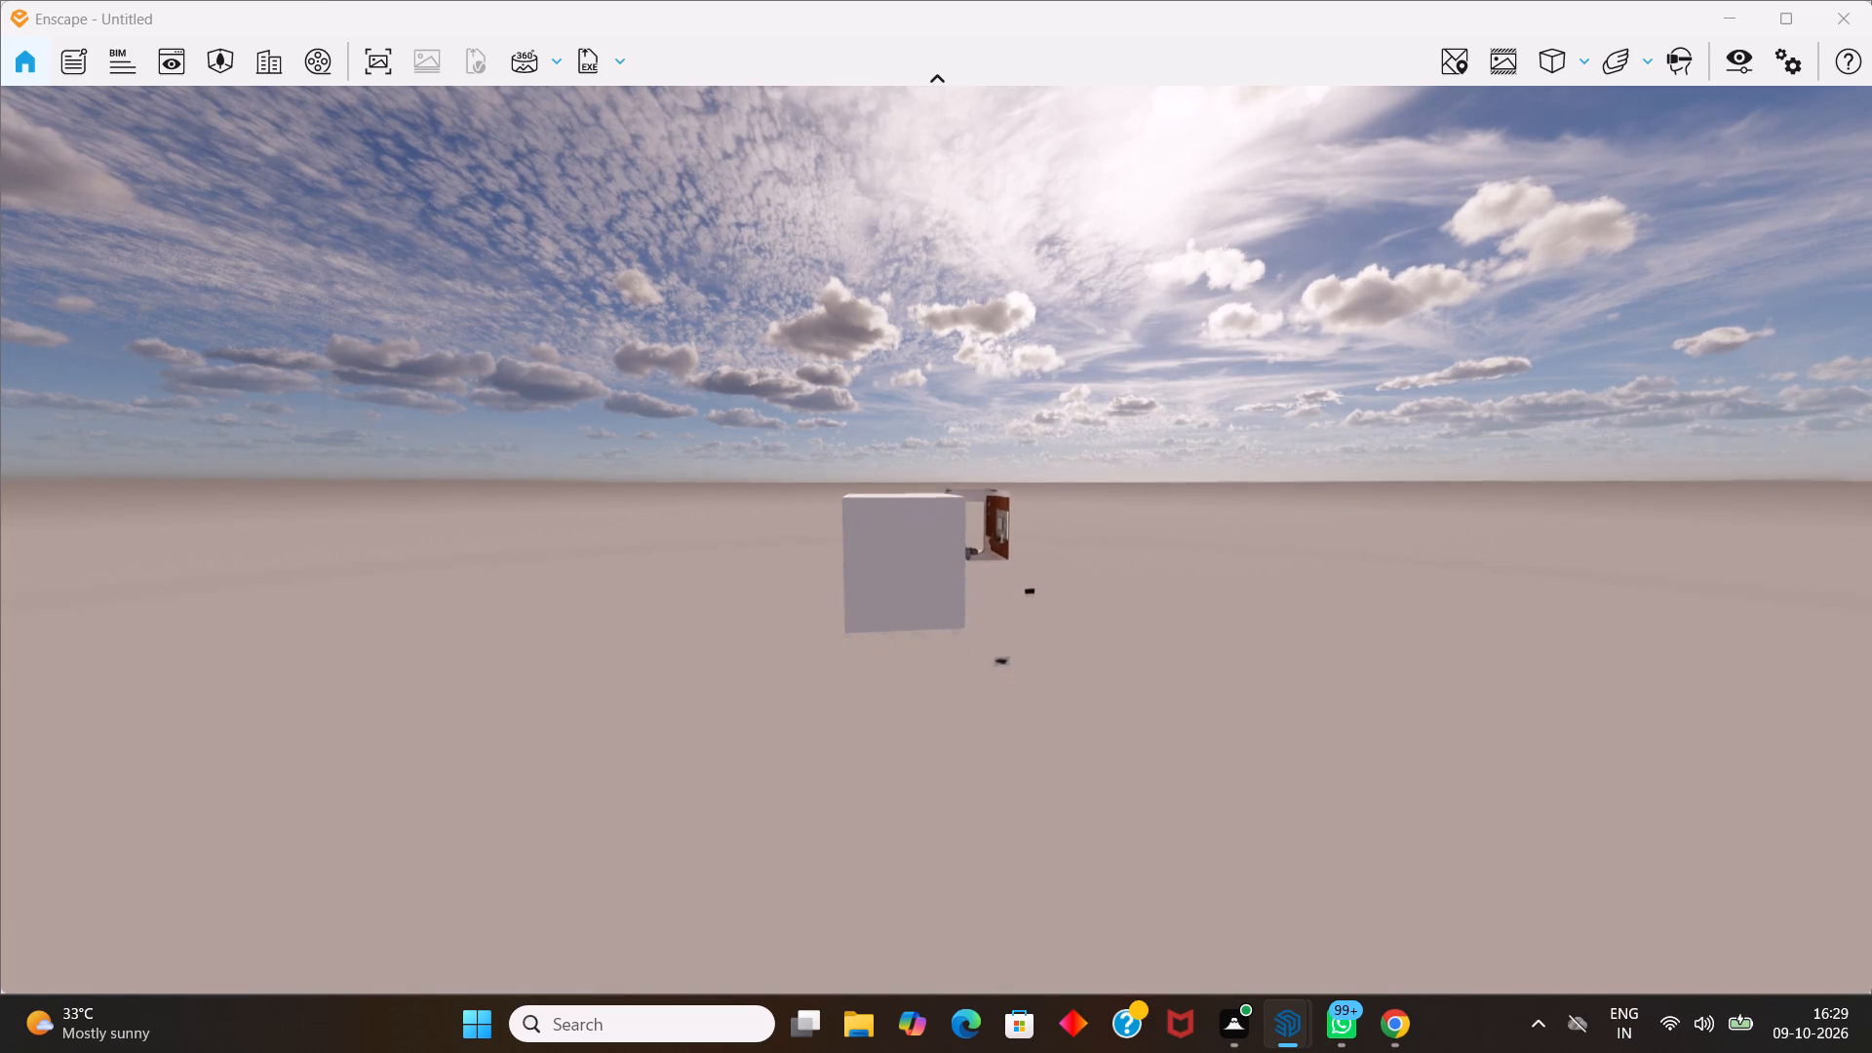
middle_click_drag(845, 187, 852, 86)
scroll(939, 713, "up", 10)
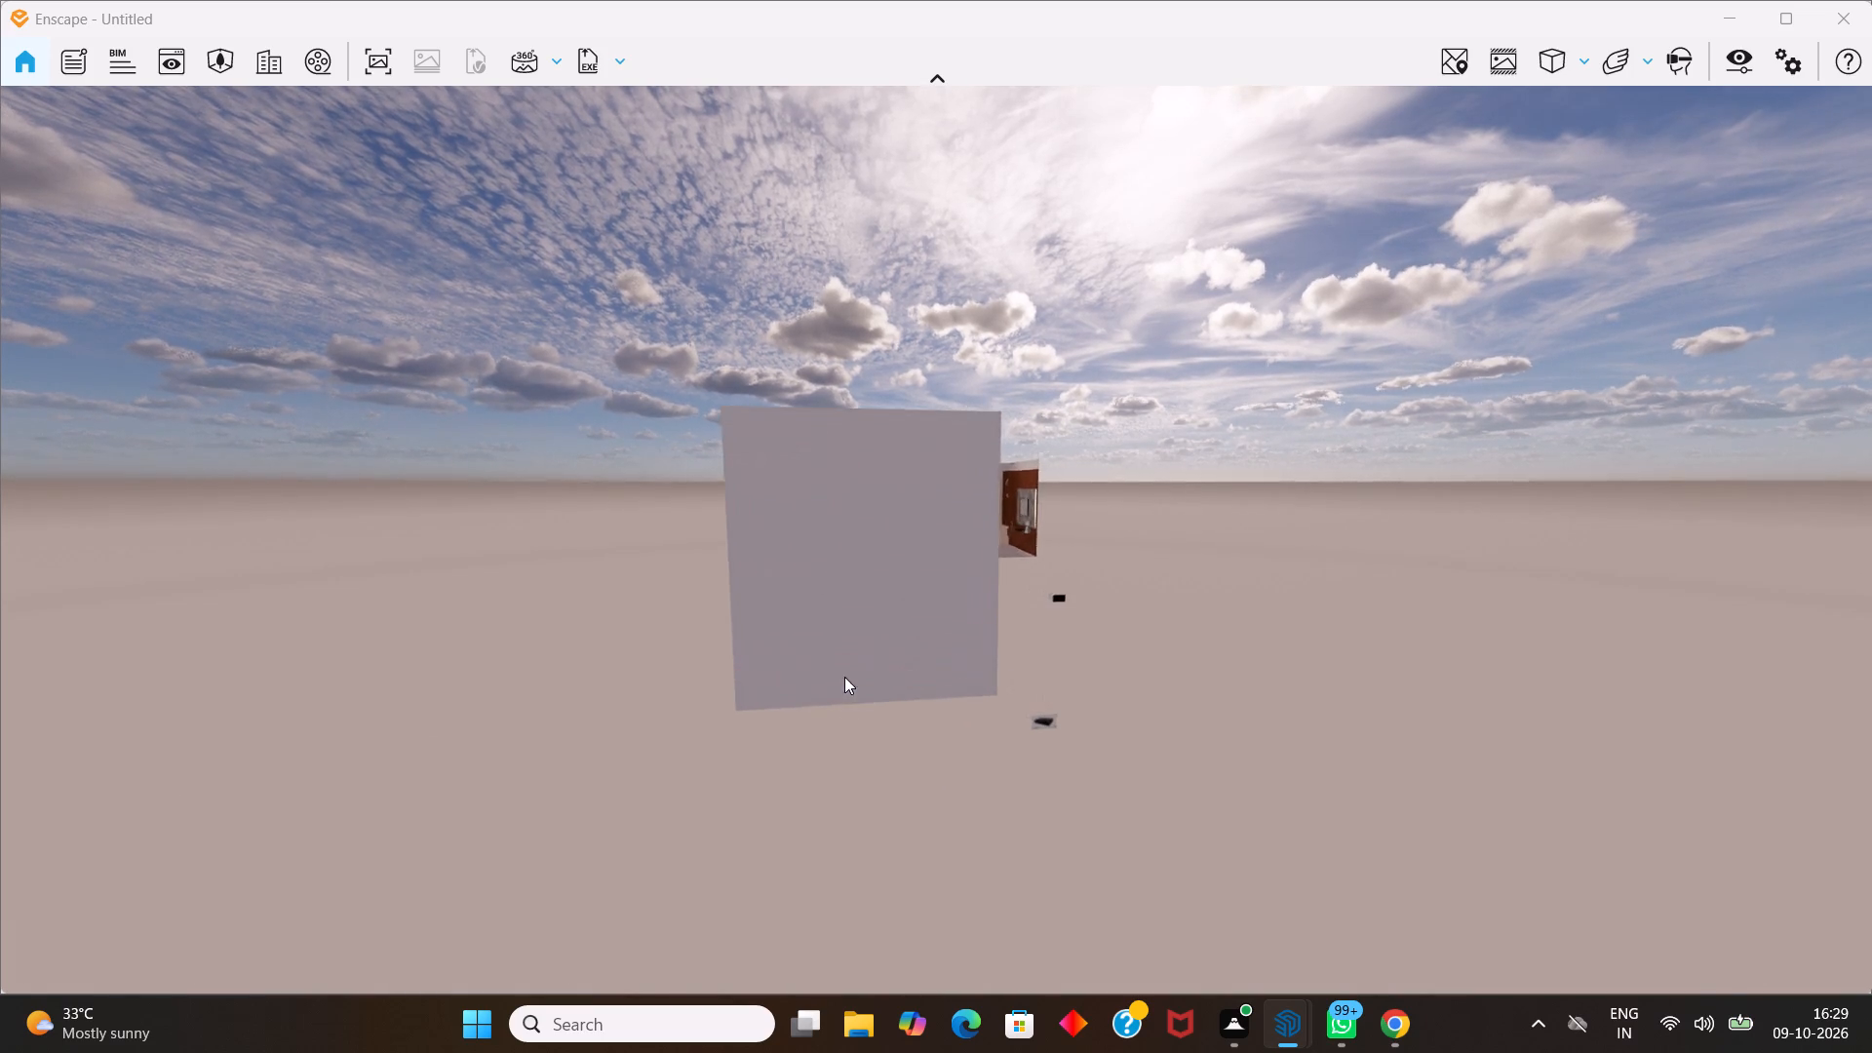
scroll(825, 663, "up", 6)
scroll(815, 665, "down", 10)
scroll(748, 726, "down", 6)
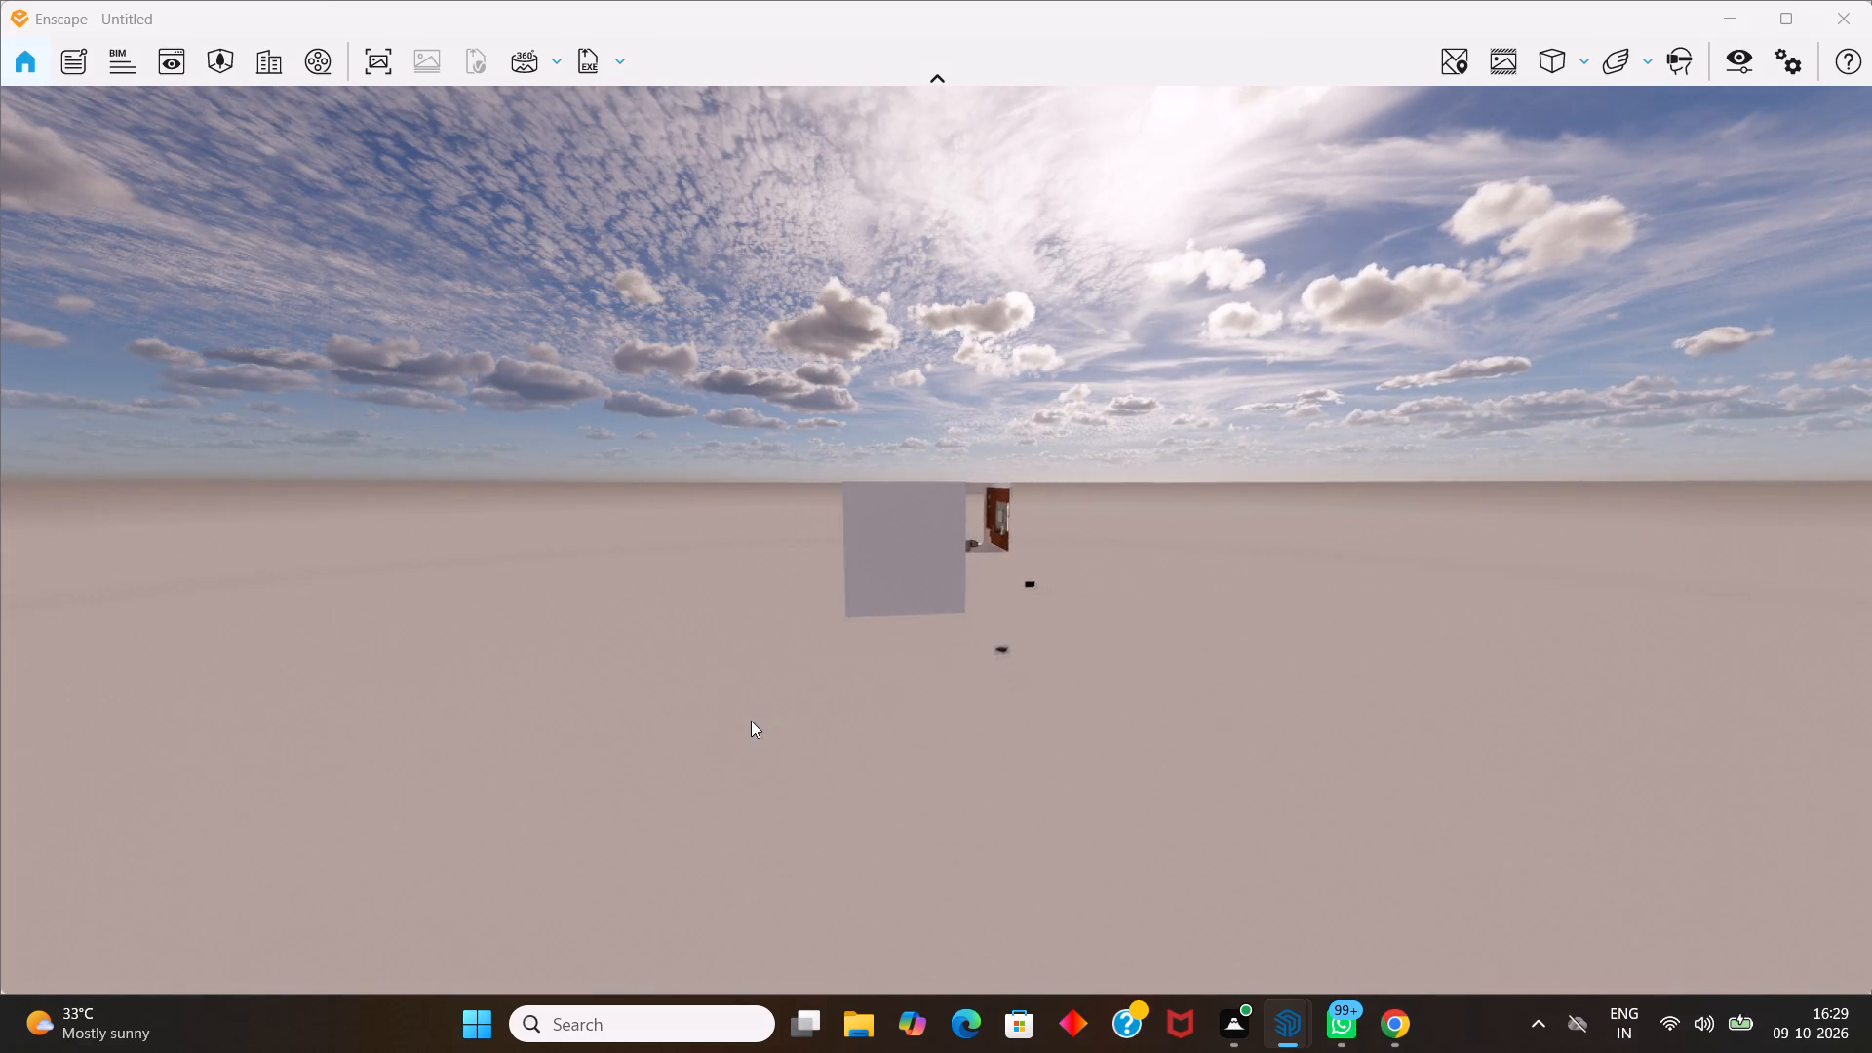
scroll(751, 721, "down", 5)
scroll(721, 765, "up", 8)
scroll(710, 721, "down", 1)
middle_click_drag(750, 715, 1332, 508)
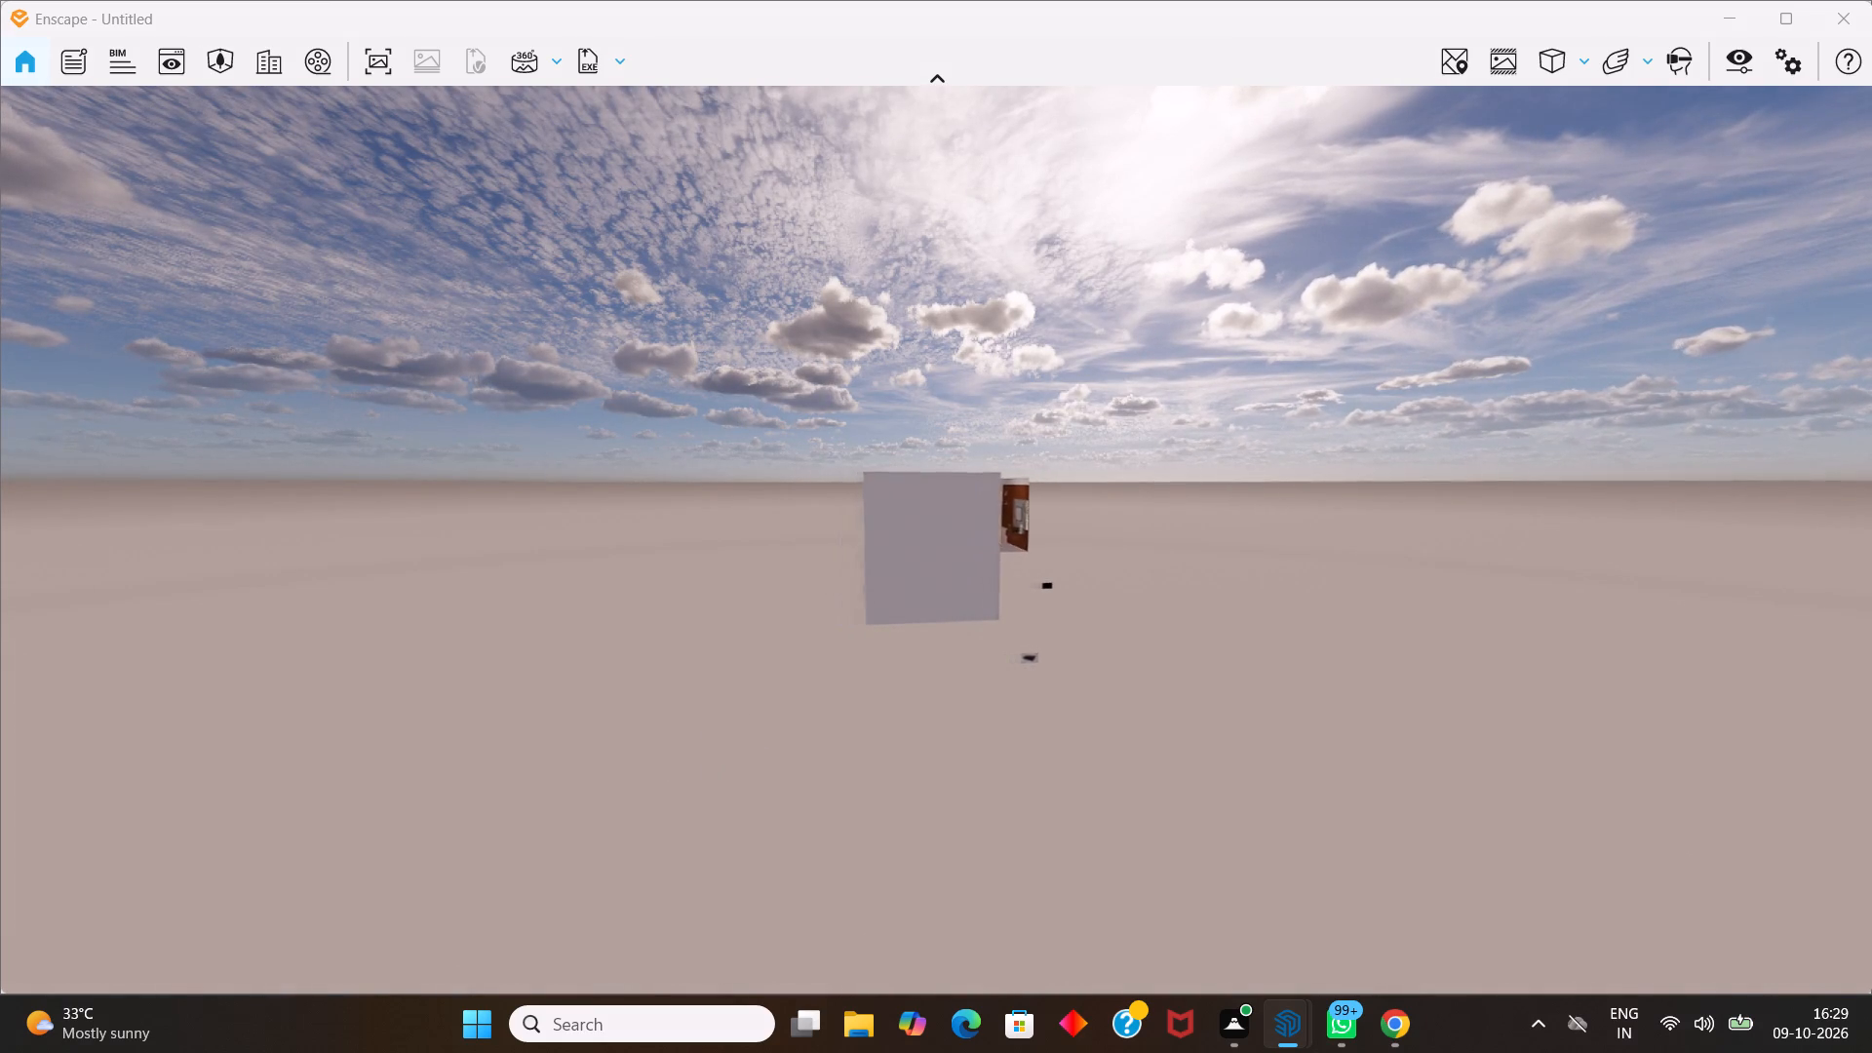
middle_click_drag(1332, 508, 1660, 489)
Re-enter the living room and examine the sofa, curtained window, false ceiling and TV wall from low and high viewpoints.
scroll(707, 672, "up", 13)
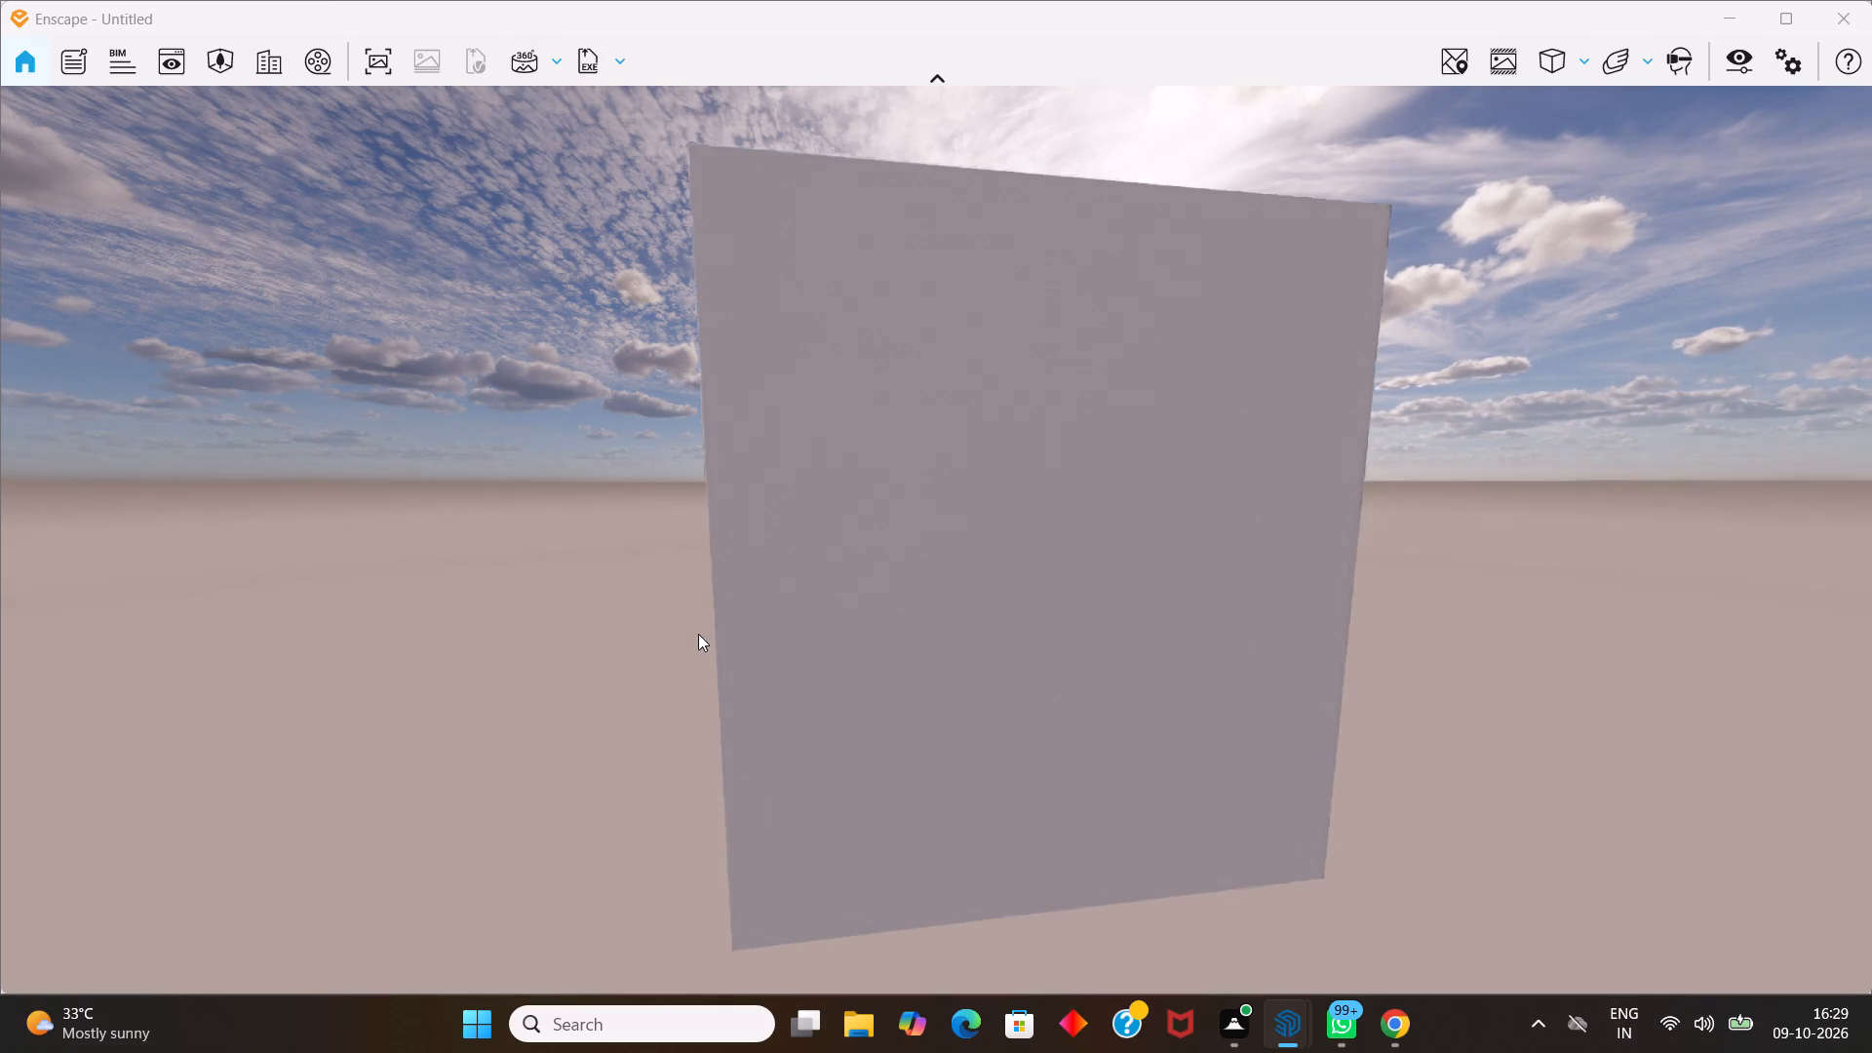
scroll(698, 634, "up", 4)
middle_click_drag(706, 618, 696, 182)
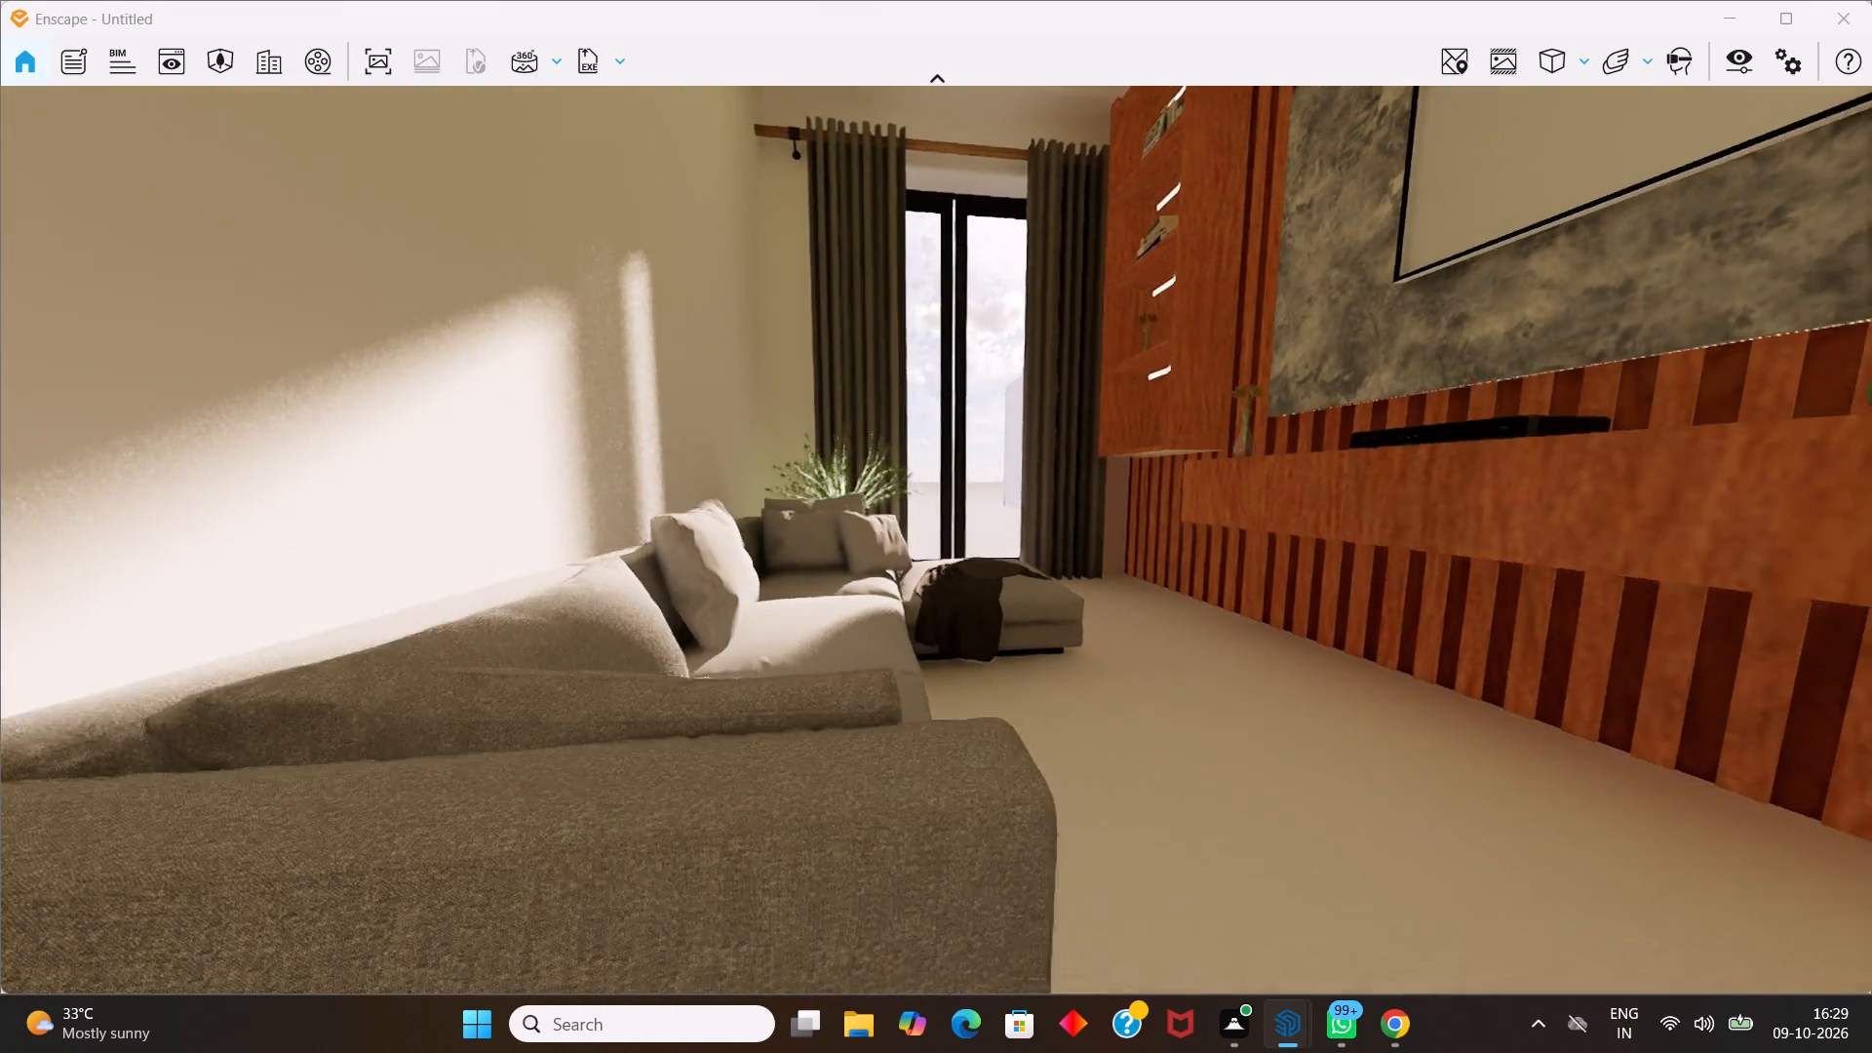
middle_click_drag(696, 182, 681, 148)
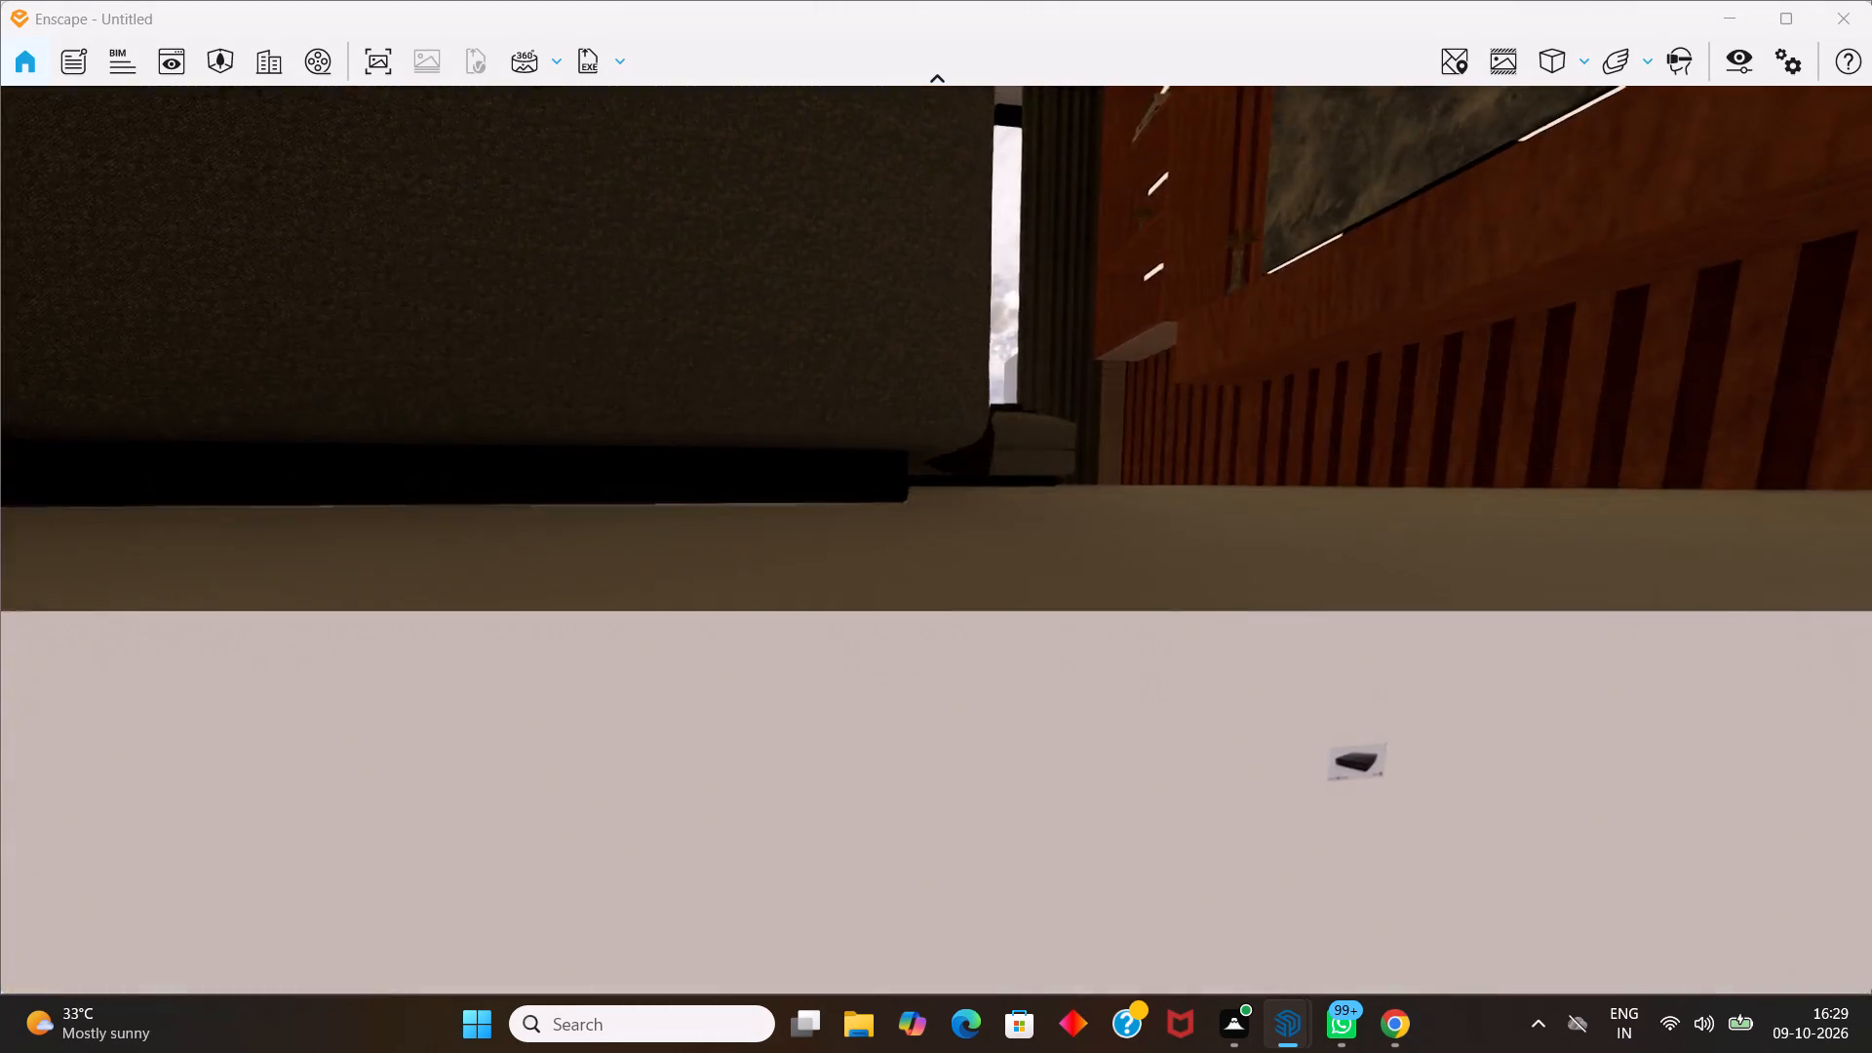
middle_click_drag(681, 148, 684, 397)
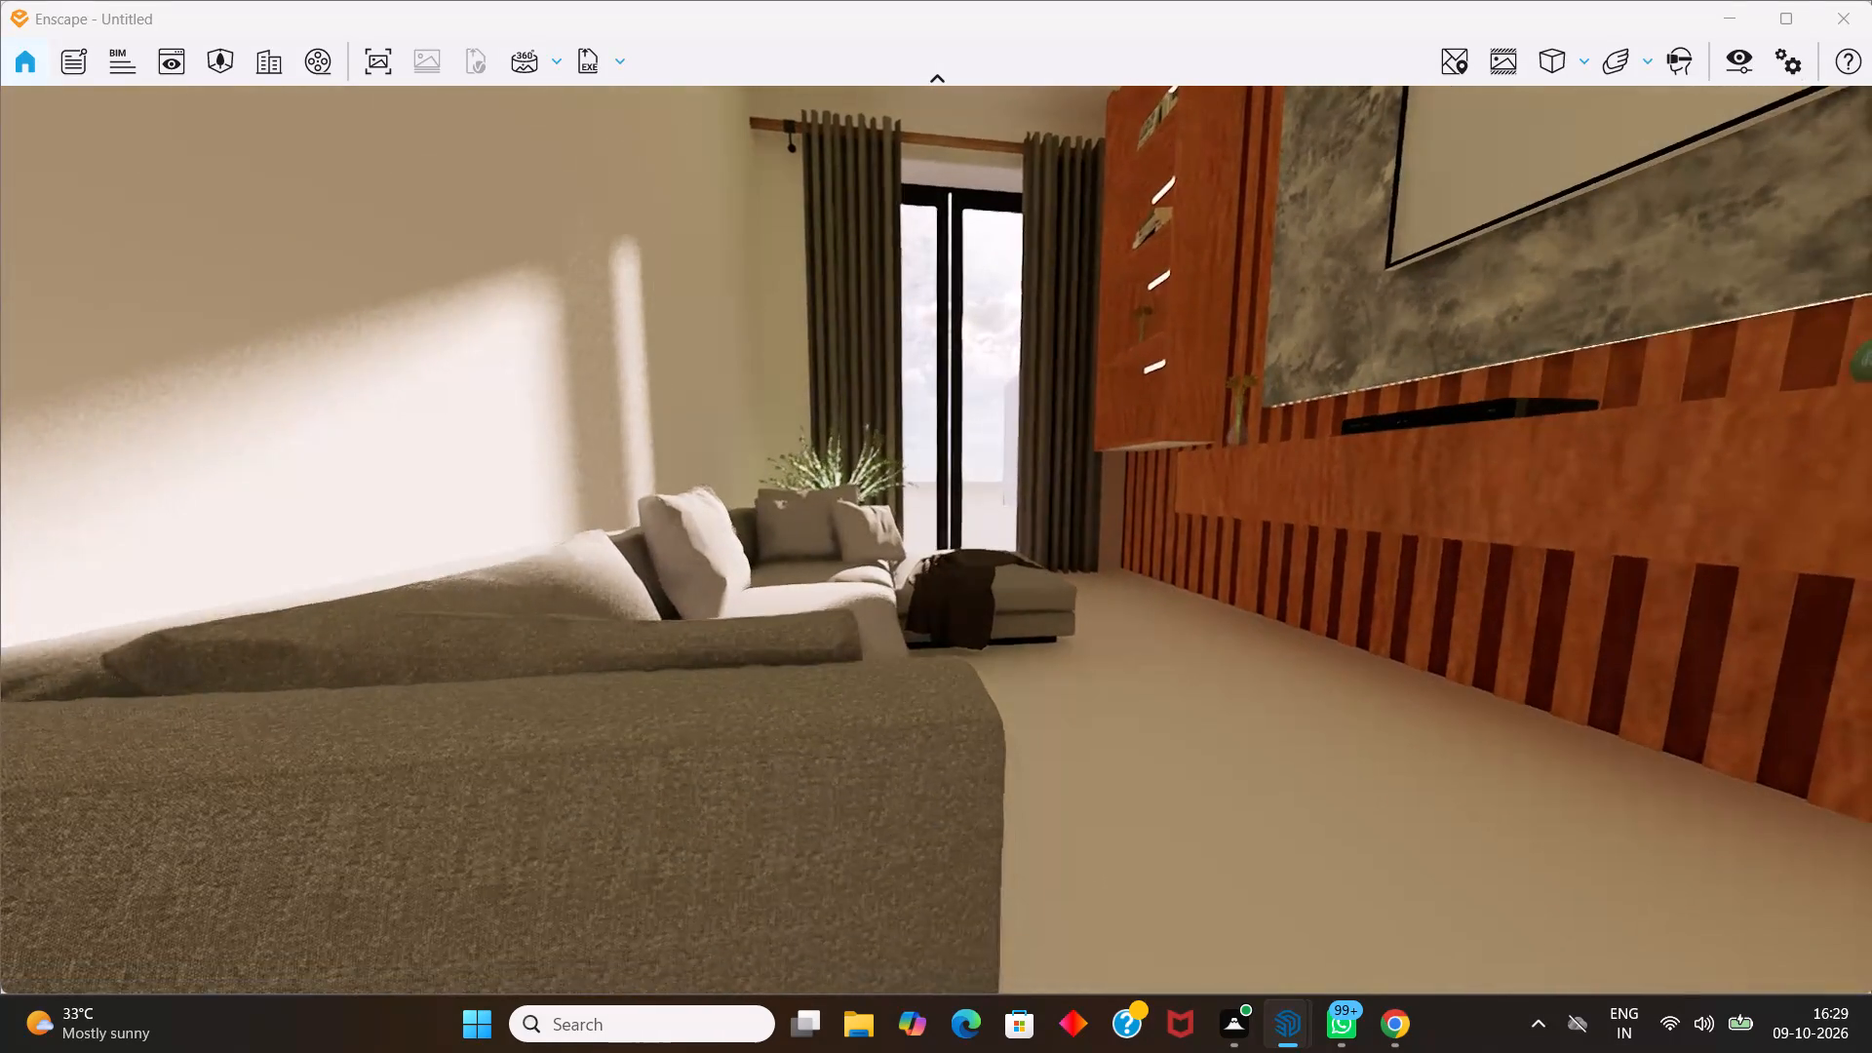
middle_click_drag(684, 397, 632, 754)
middle_click_drag(783, 565, 924, 561)
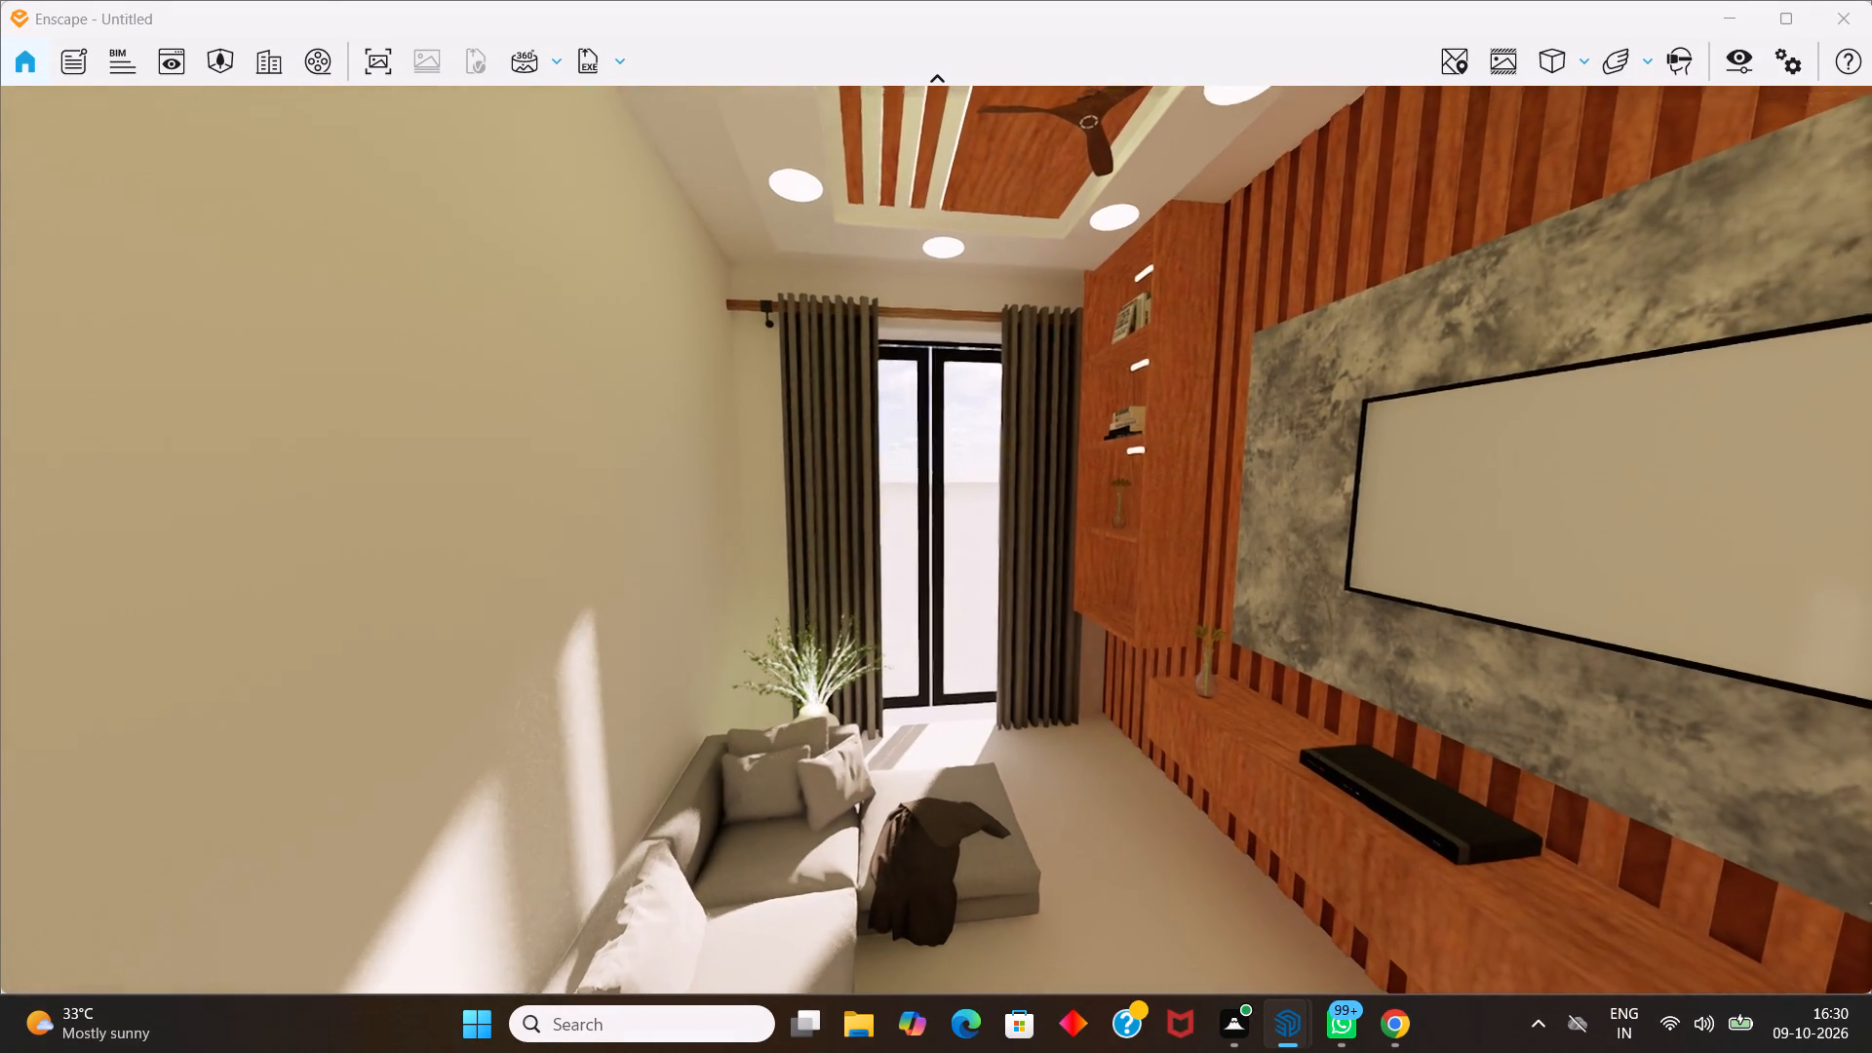
middle_click_drag(924, 561, 782, 946)
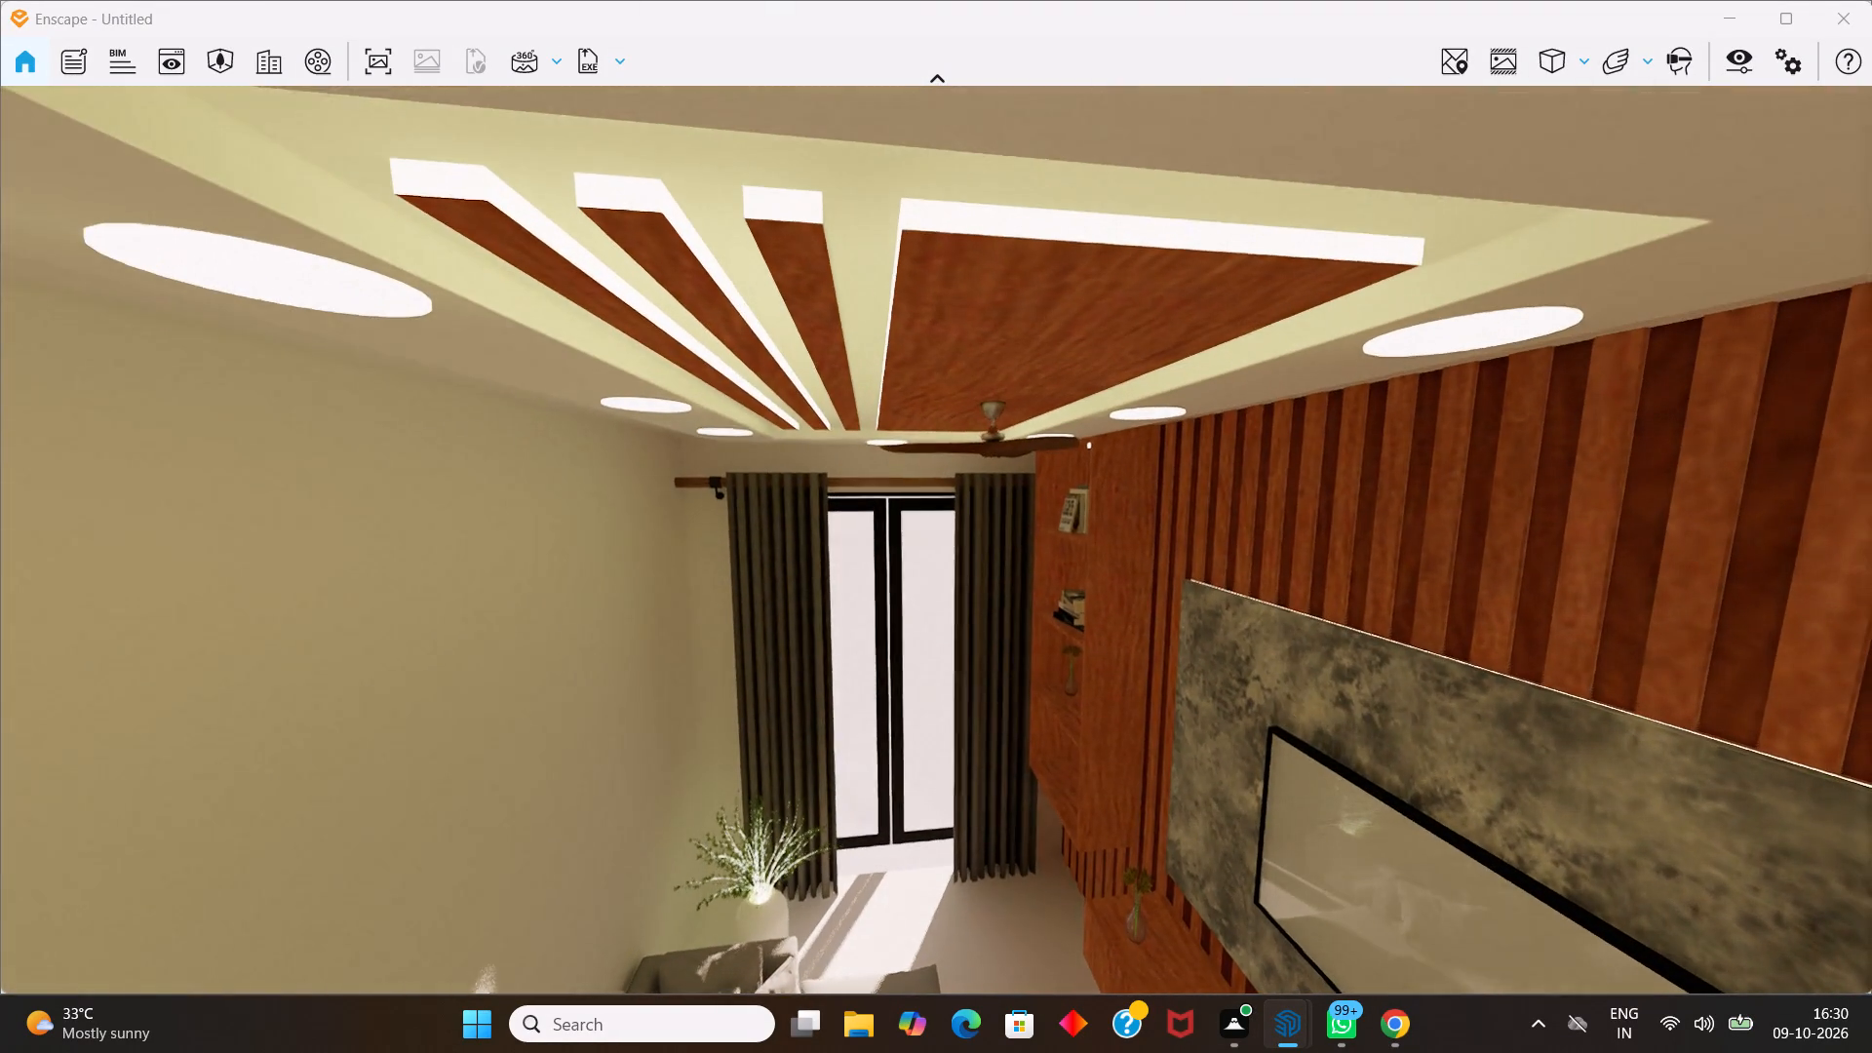
middle_click_drag(782, 946, 671, 994)
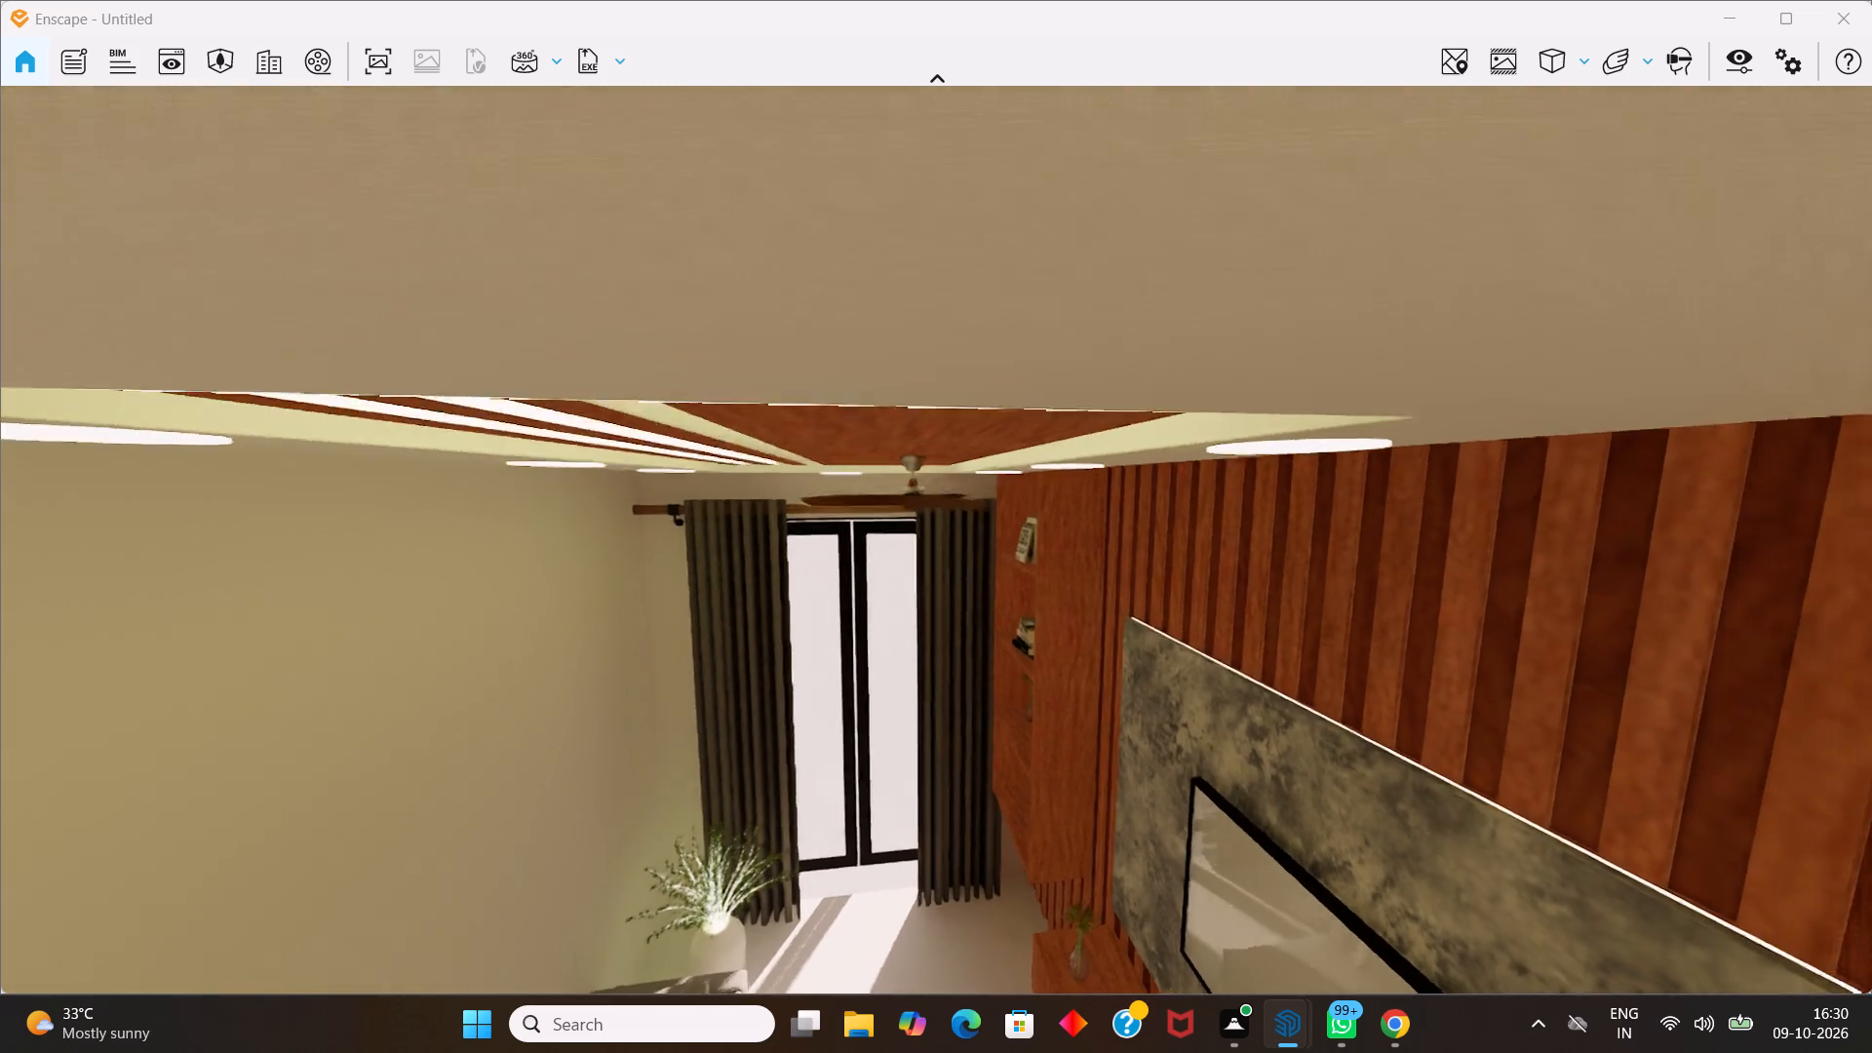
middle_click_drag(671, 994, 386, 987)
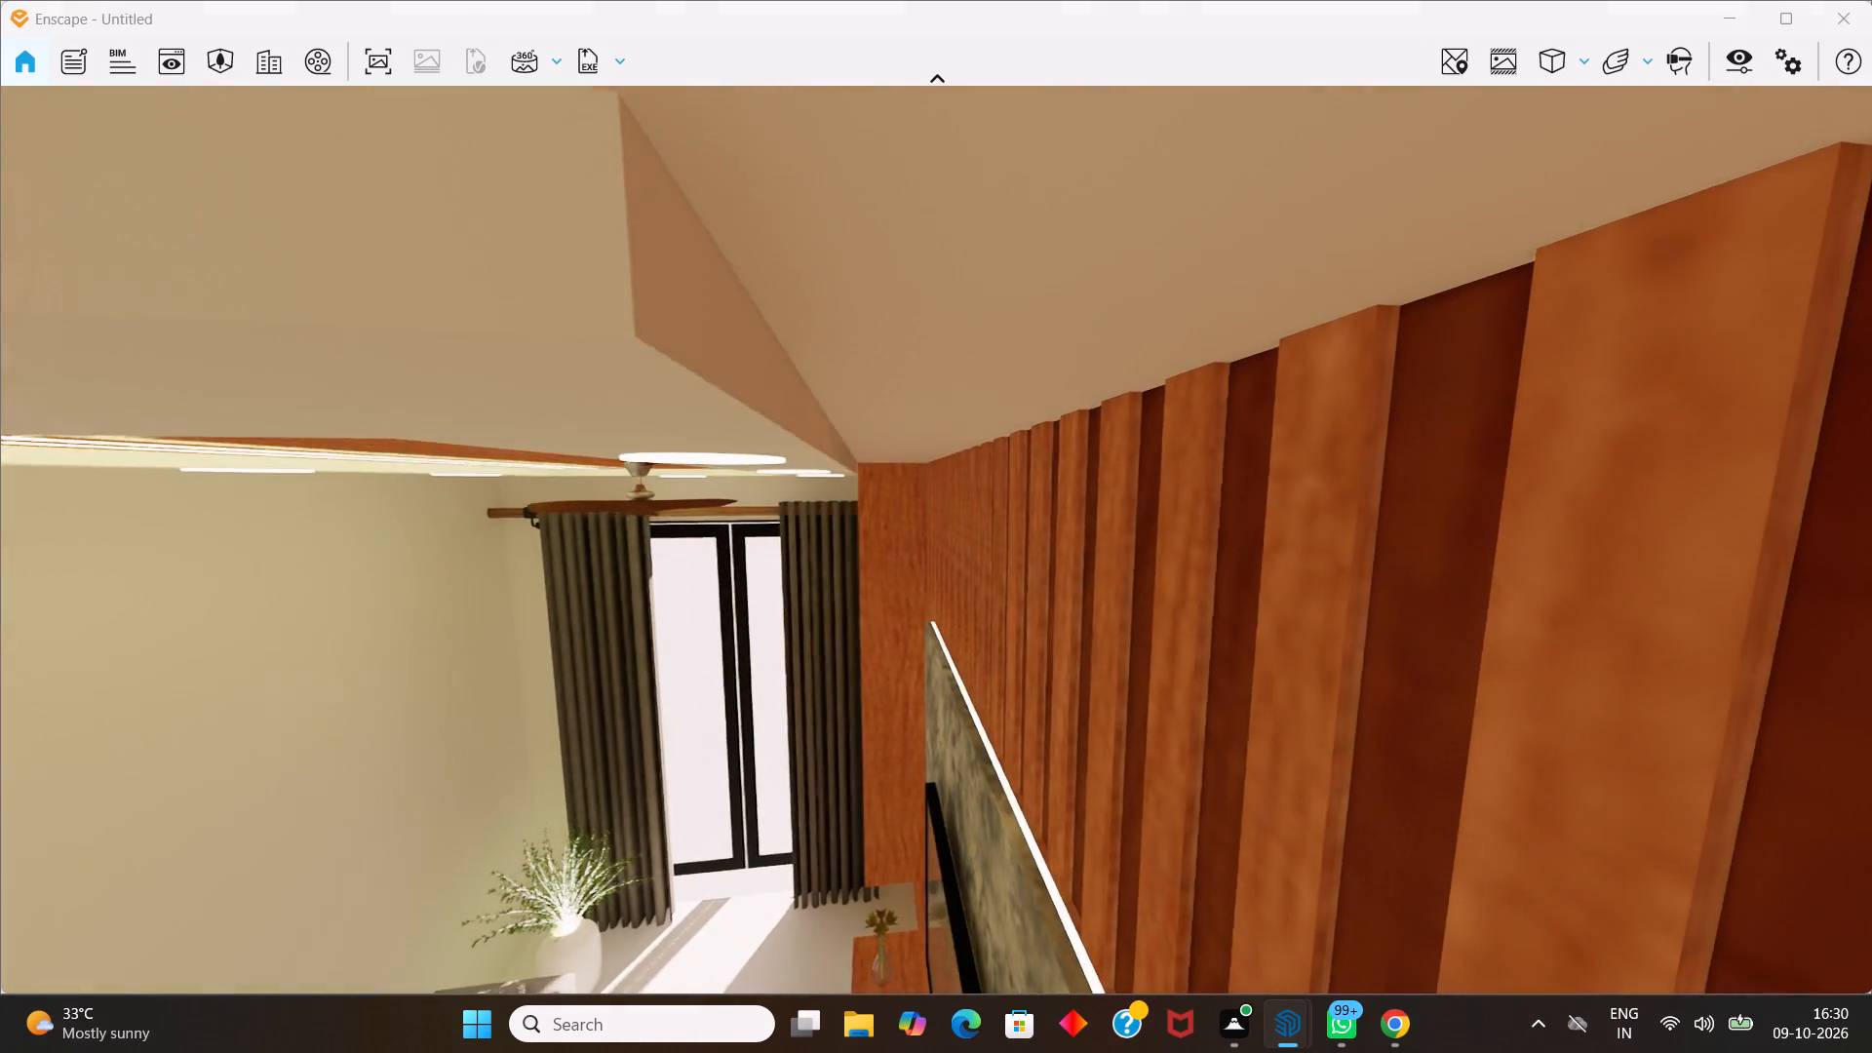
middle_click_drag(386, 987, 725, 708)
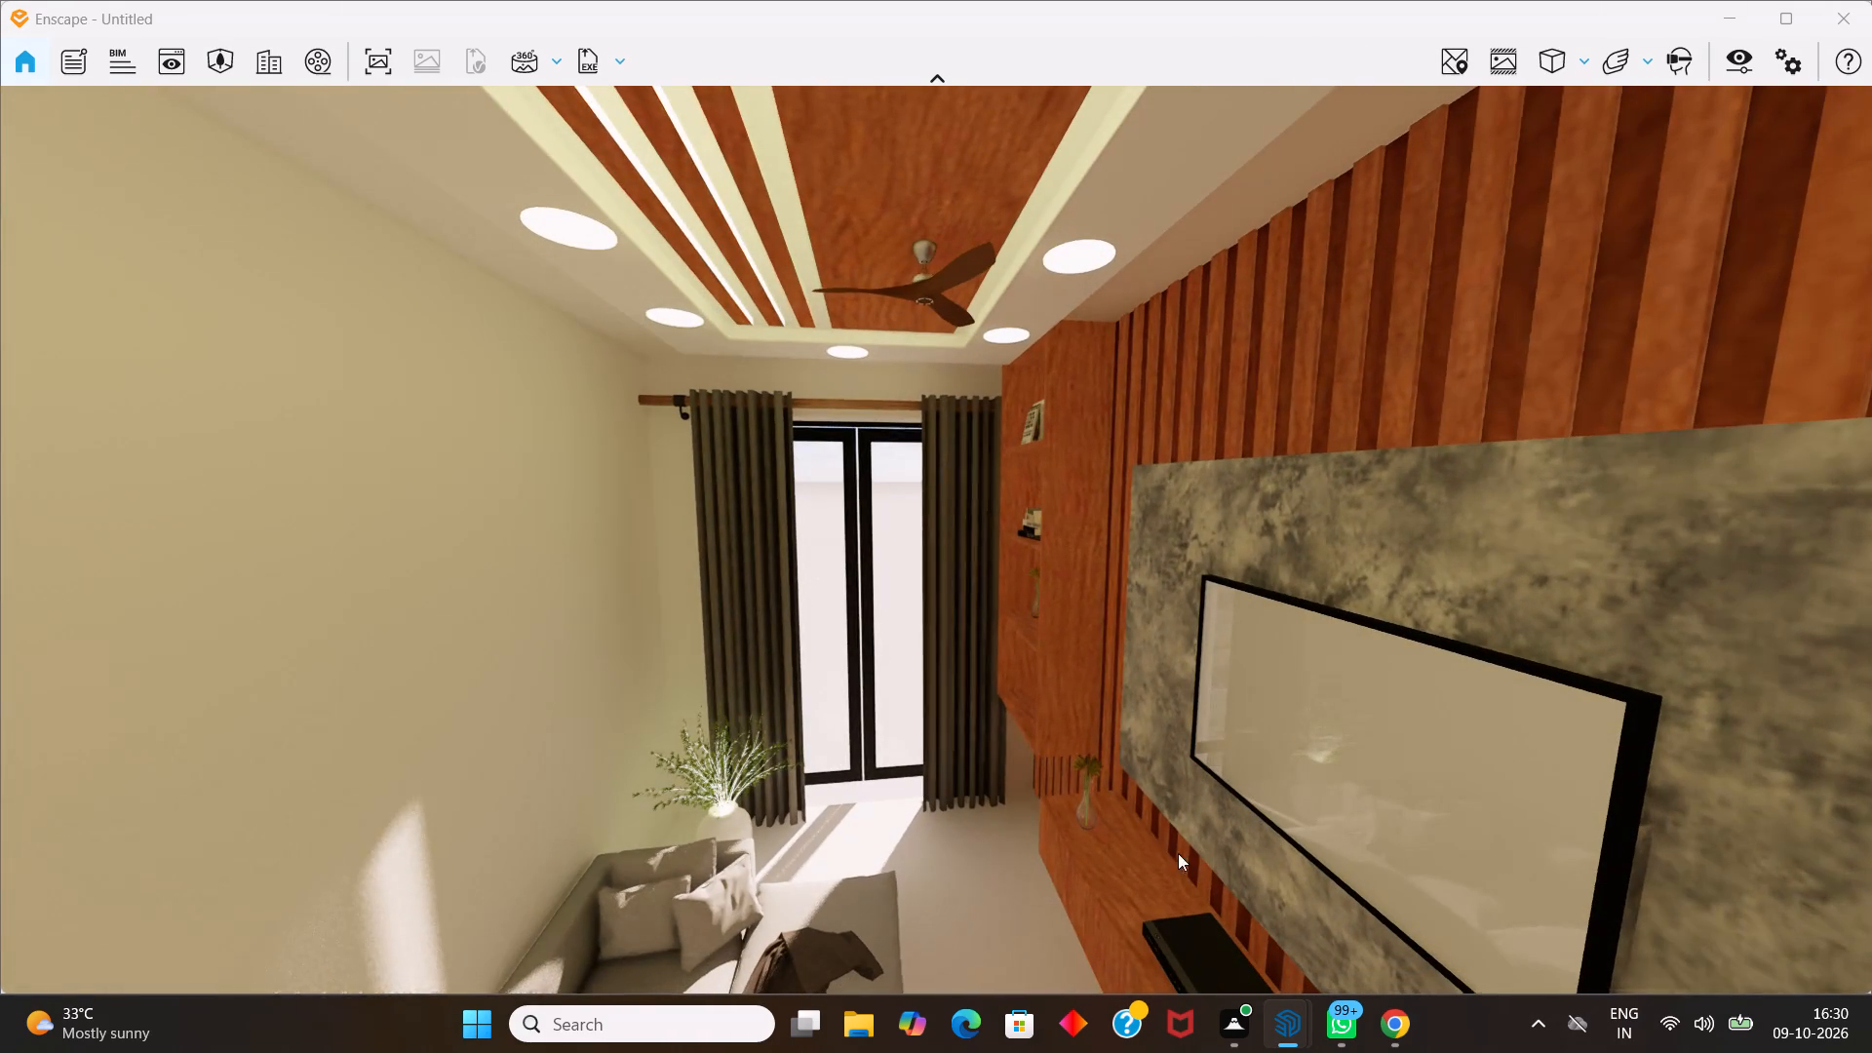
Switch to SketchUp, open the living room group and paint the grey TV panel's top and near end faces with Teddy_Shoes.
left_click(1291, 1022)
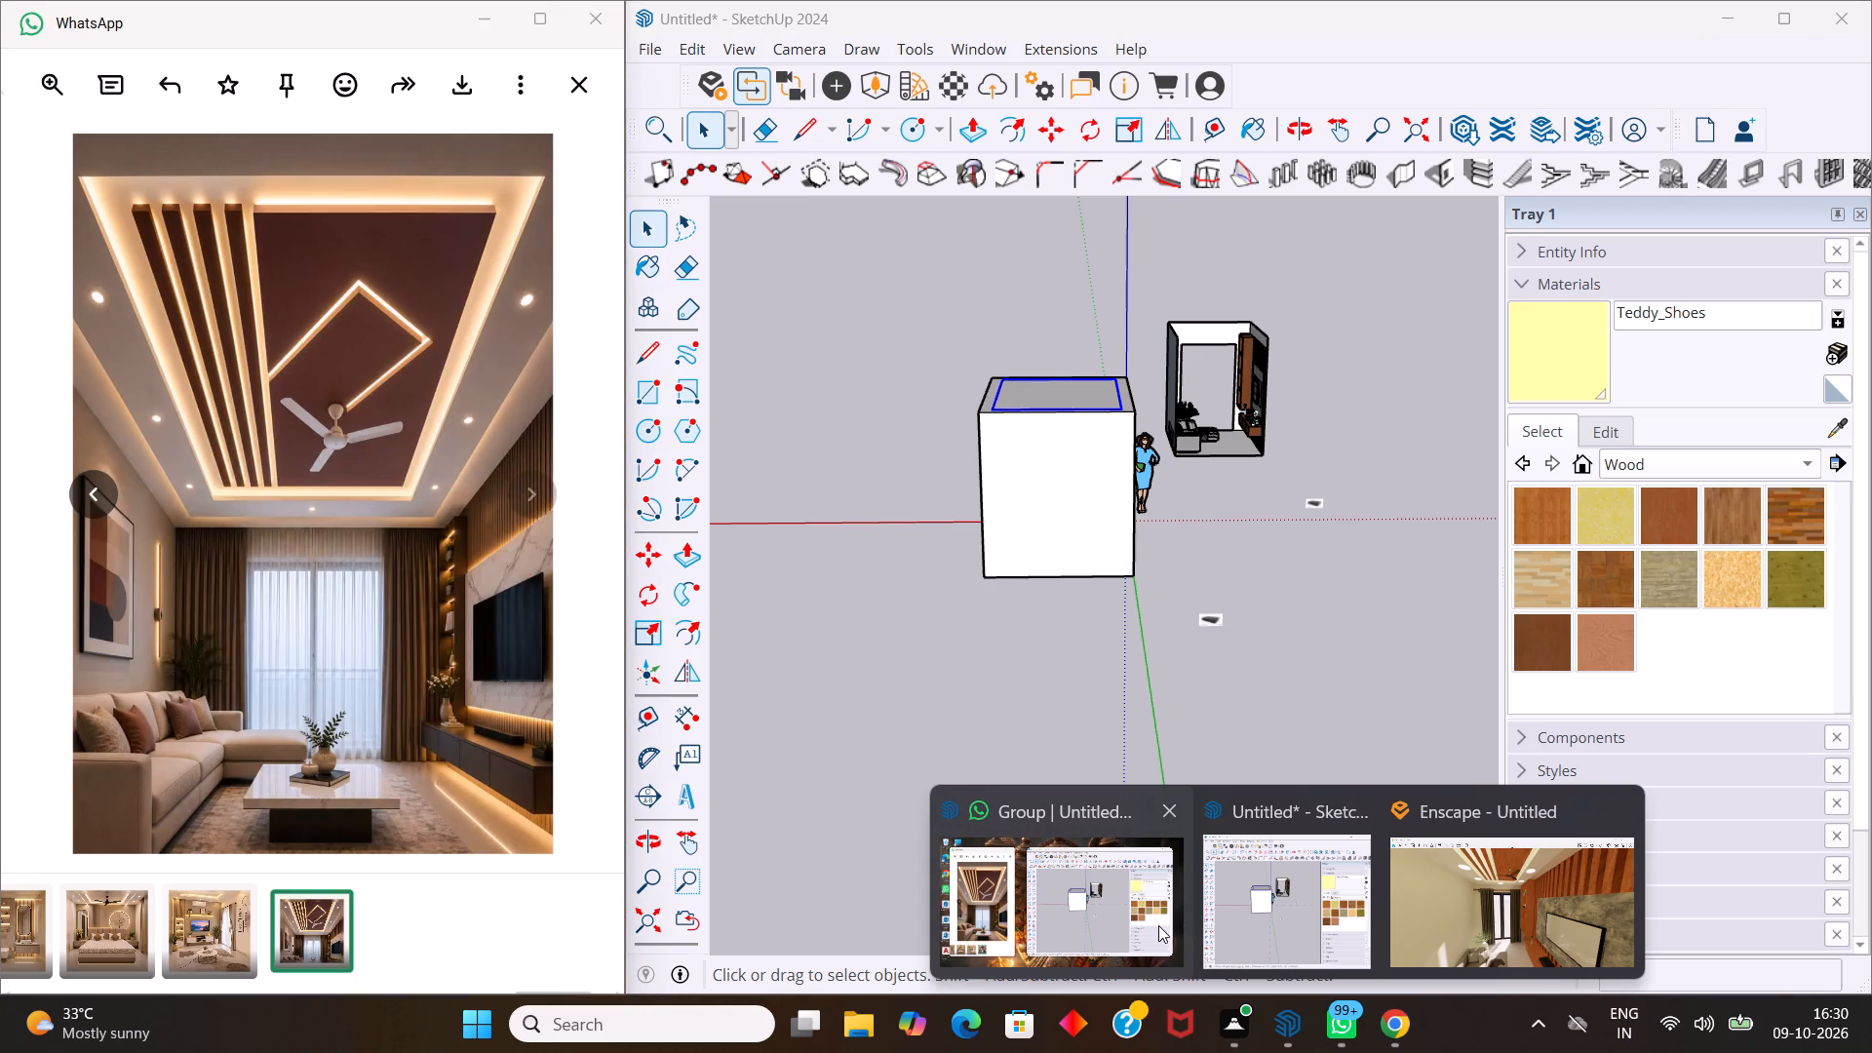
left_click(1141, 924)
scroll(1129, 349, "up", 1)
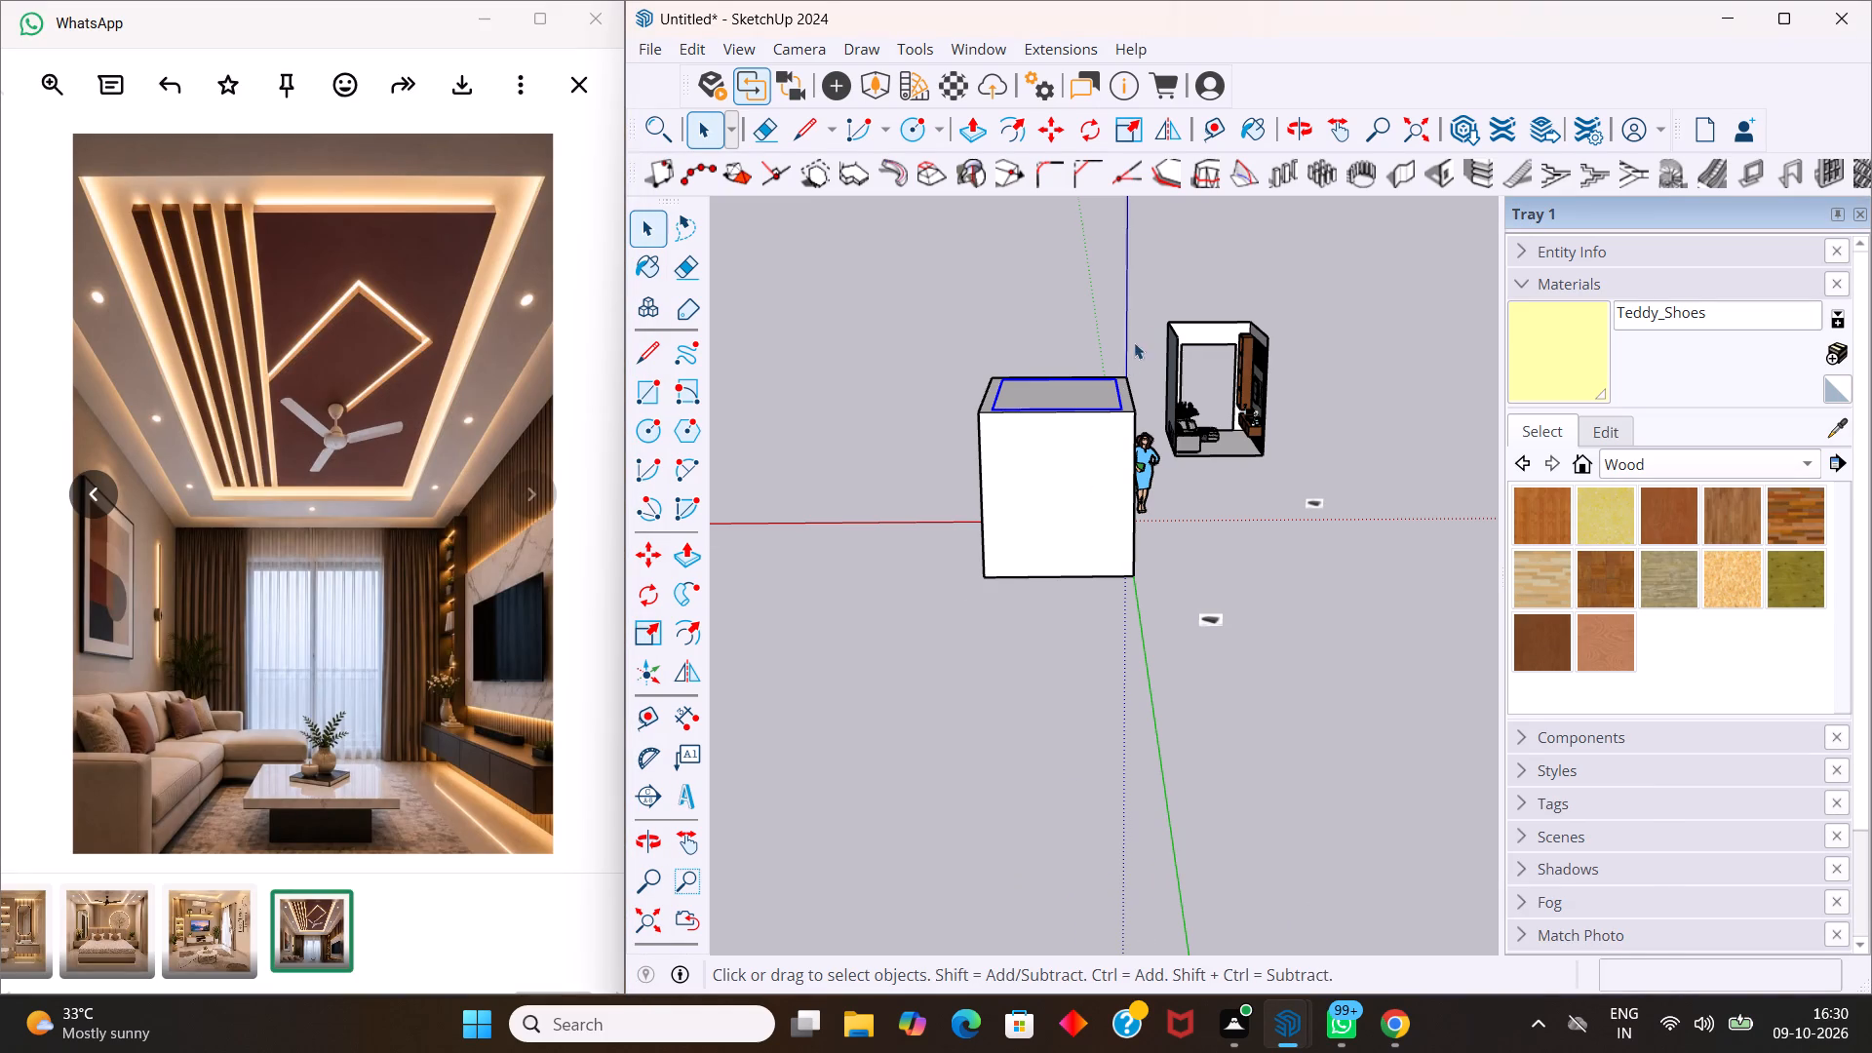
scroll(1134, 342, "up", 2)
scroll(1235, 319, "up", 4)
double_click(1267, 516)
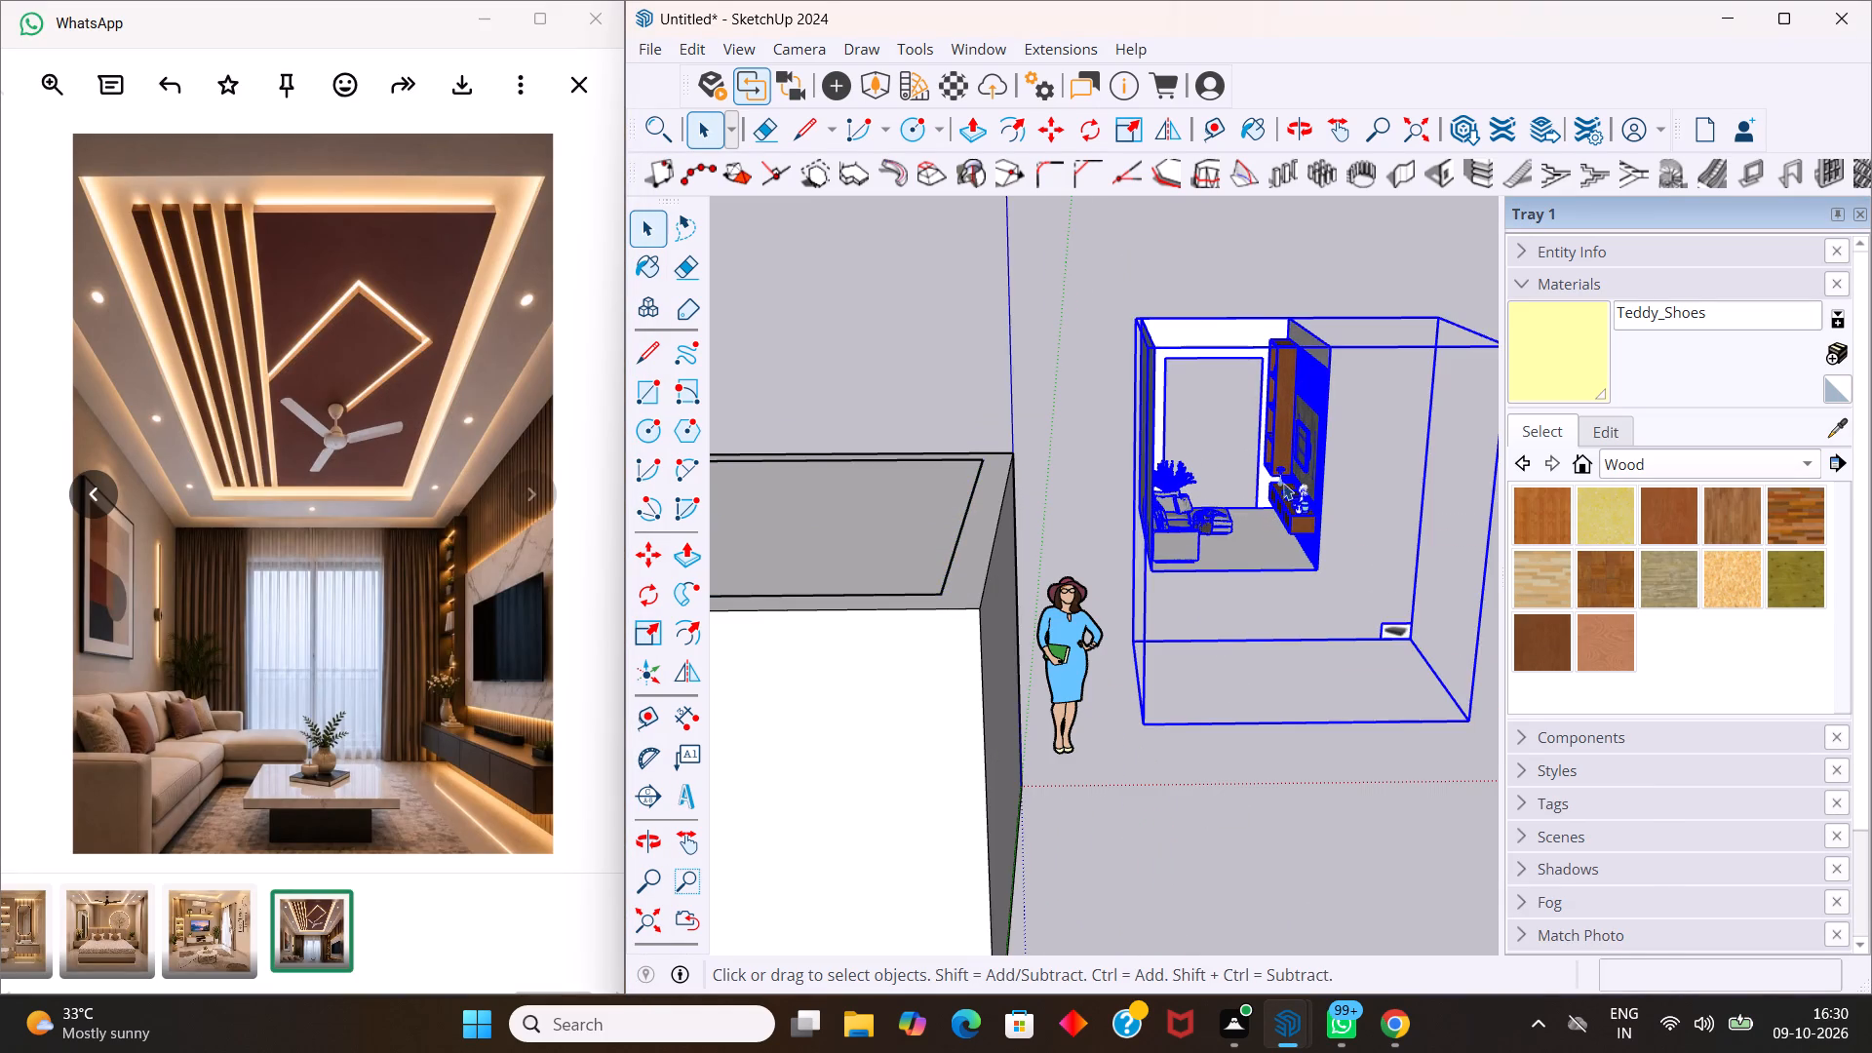
double_click(1284, 531)
left_click(1274, 553)
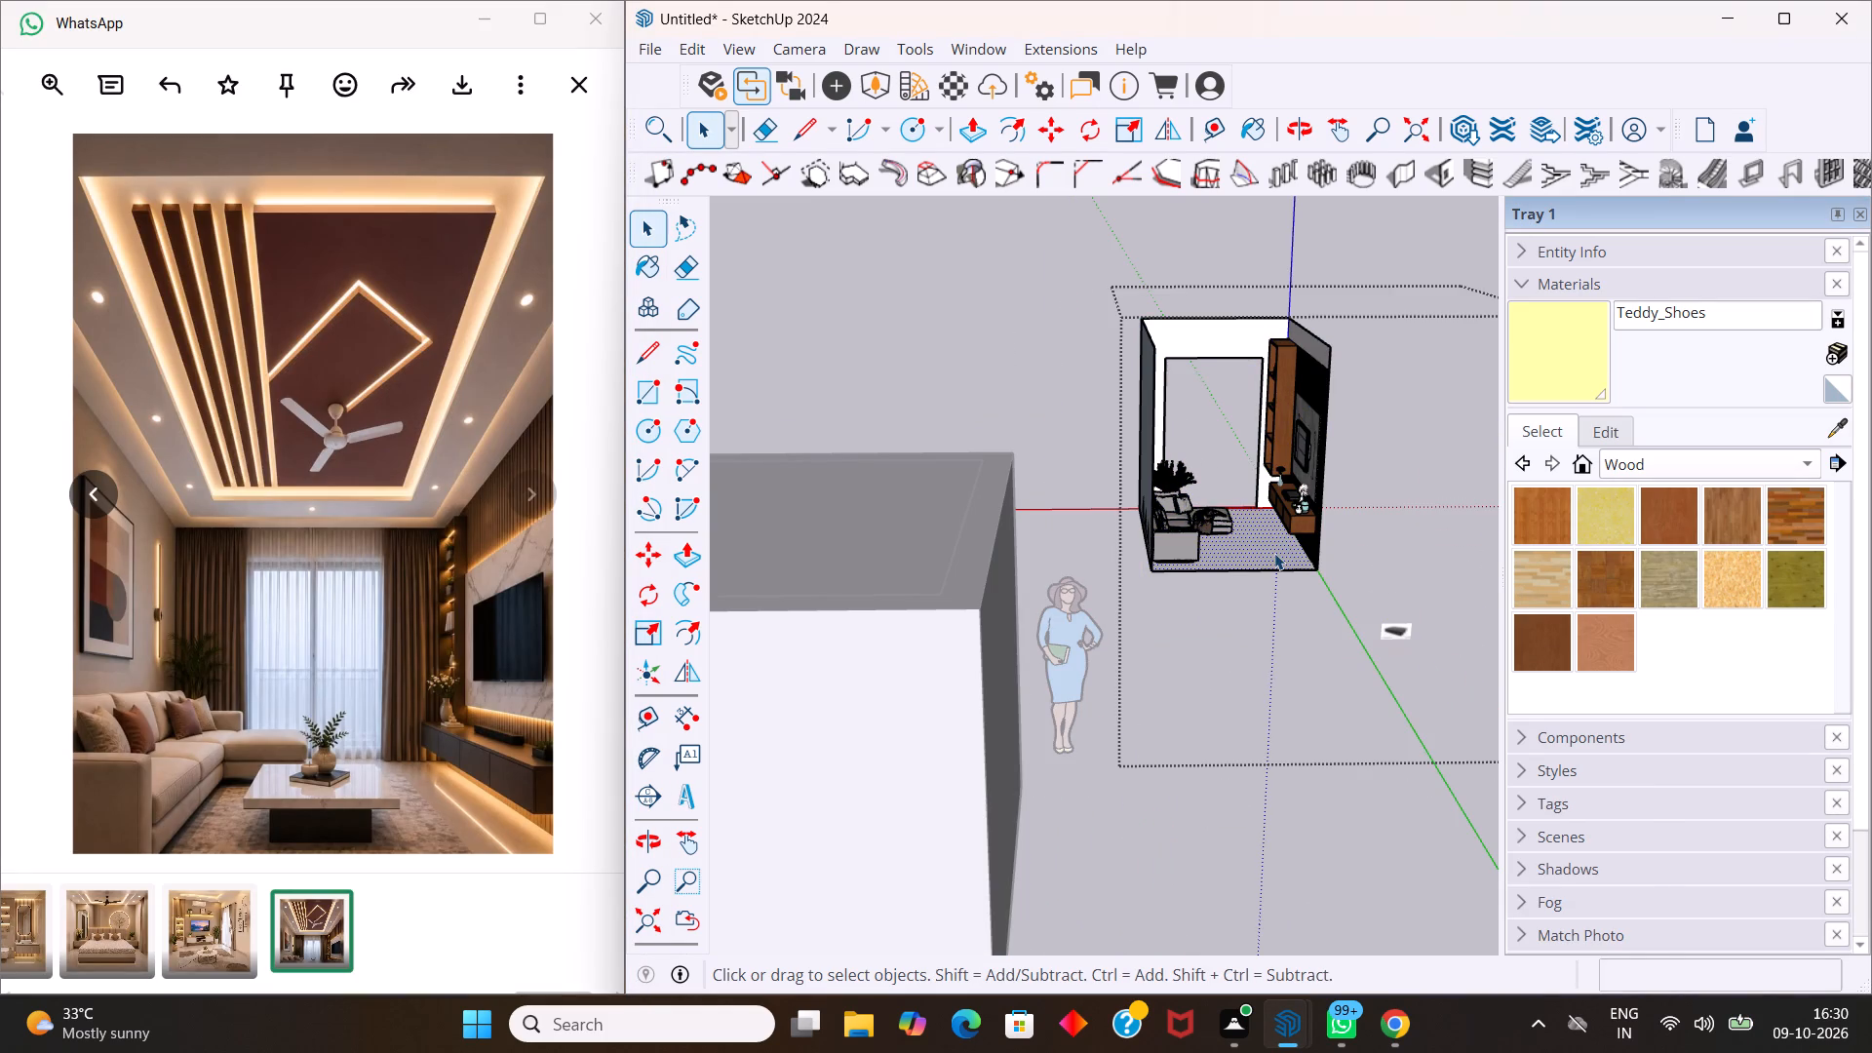
scroll(1298, 448, "up", 17)
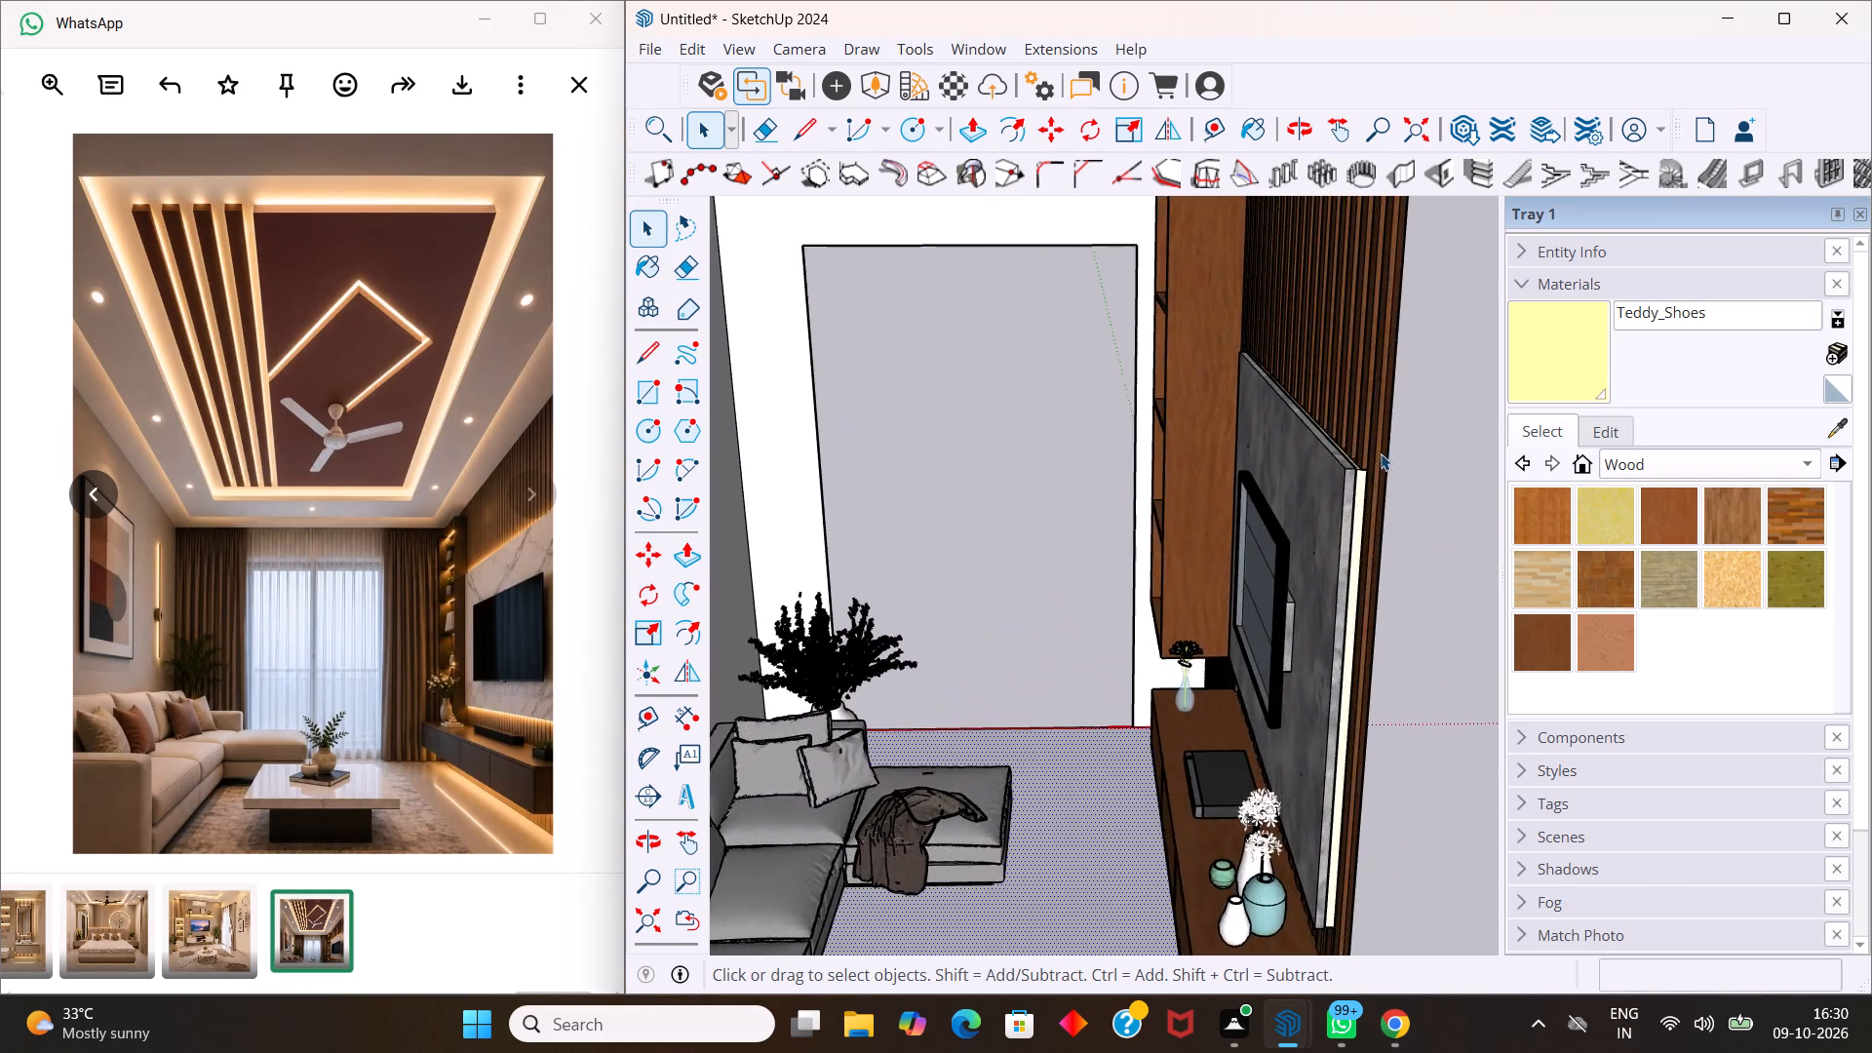
scroll(1381, 453, "up", 12)
middle_click_drag(1335, 504, 1276, 612)
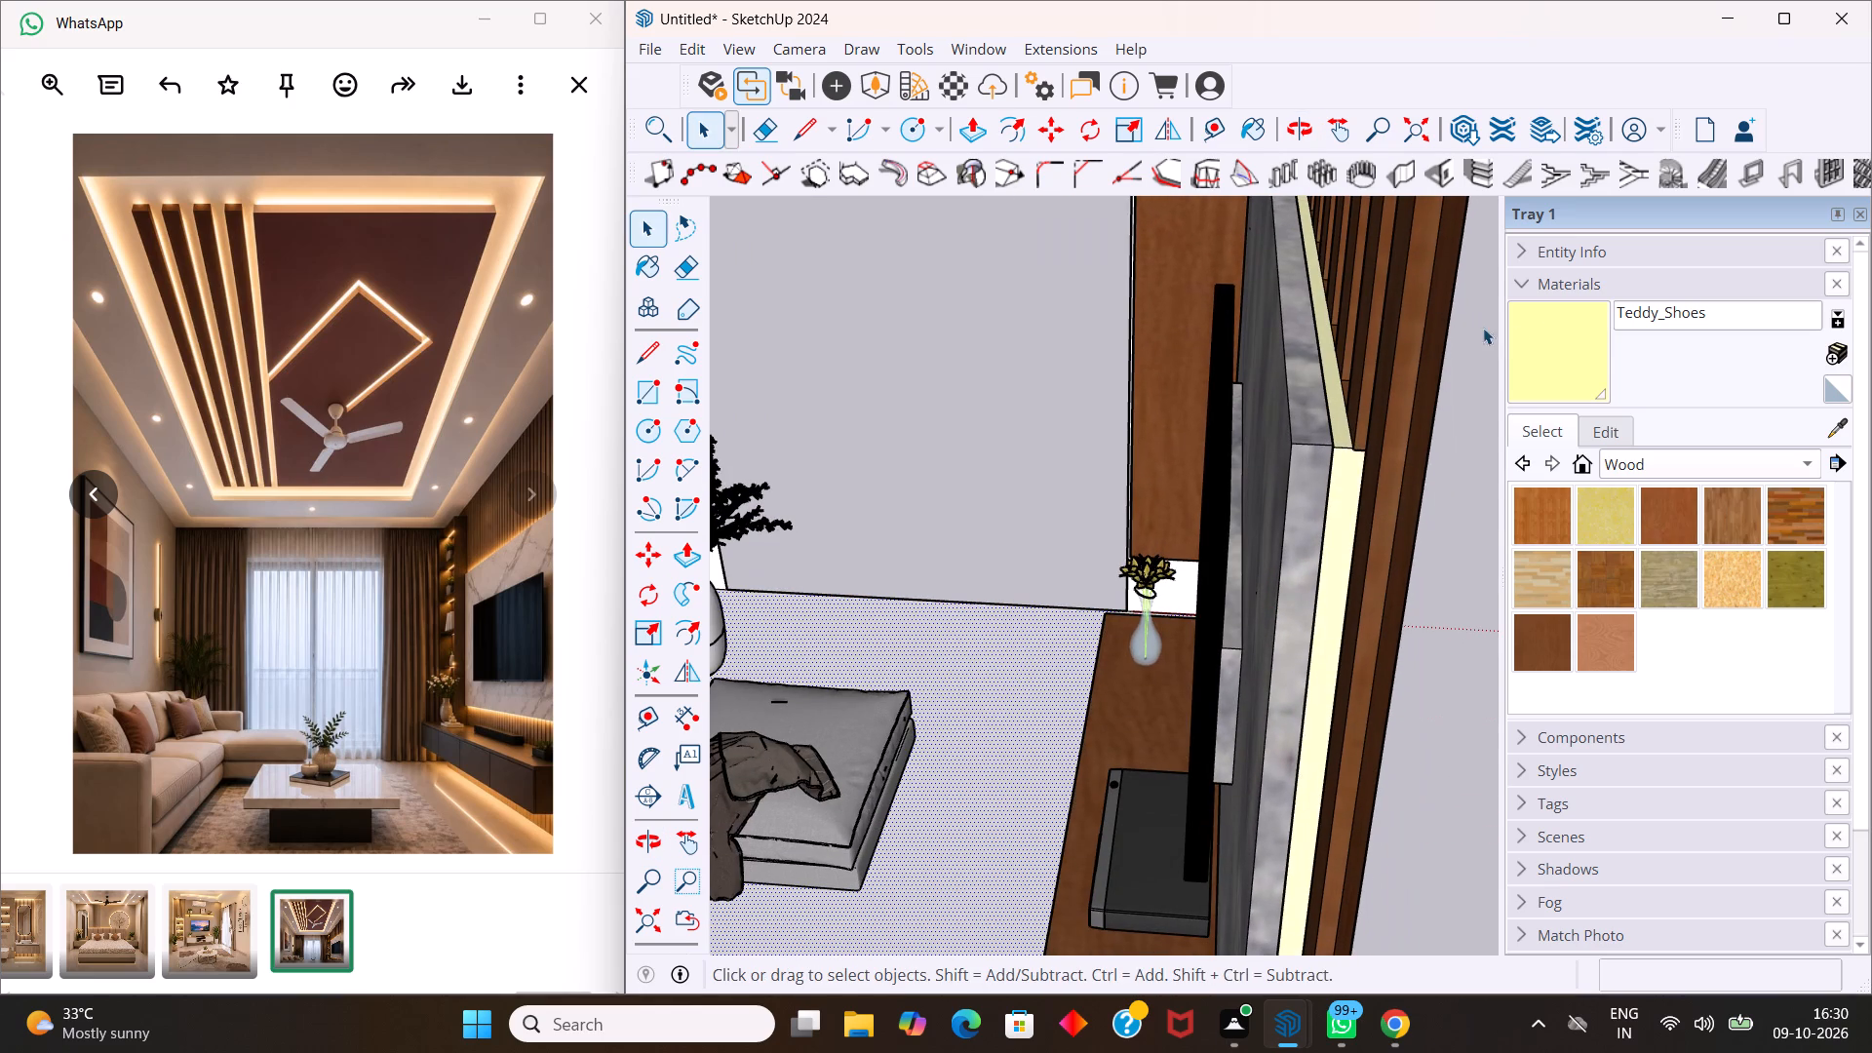
left_click(1552, 331)
left_click(1313, 438)
left_click(1319, 492)
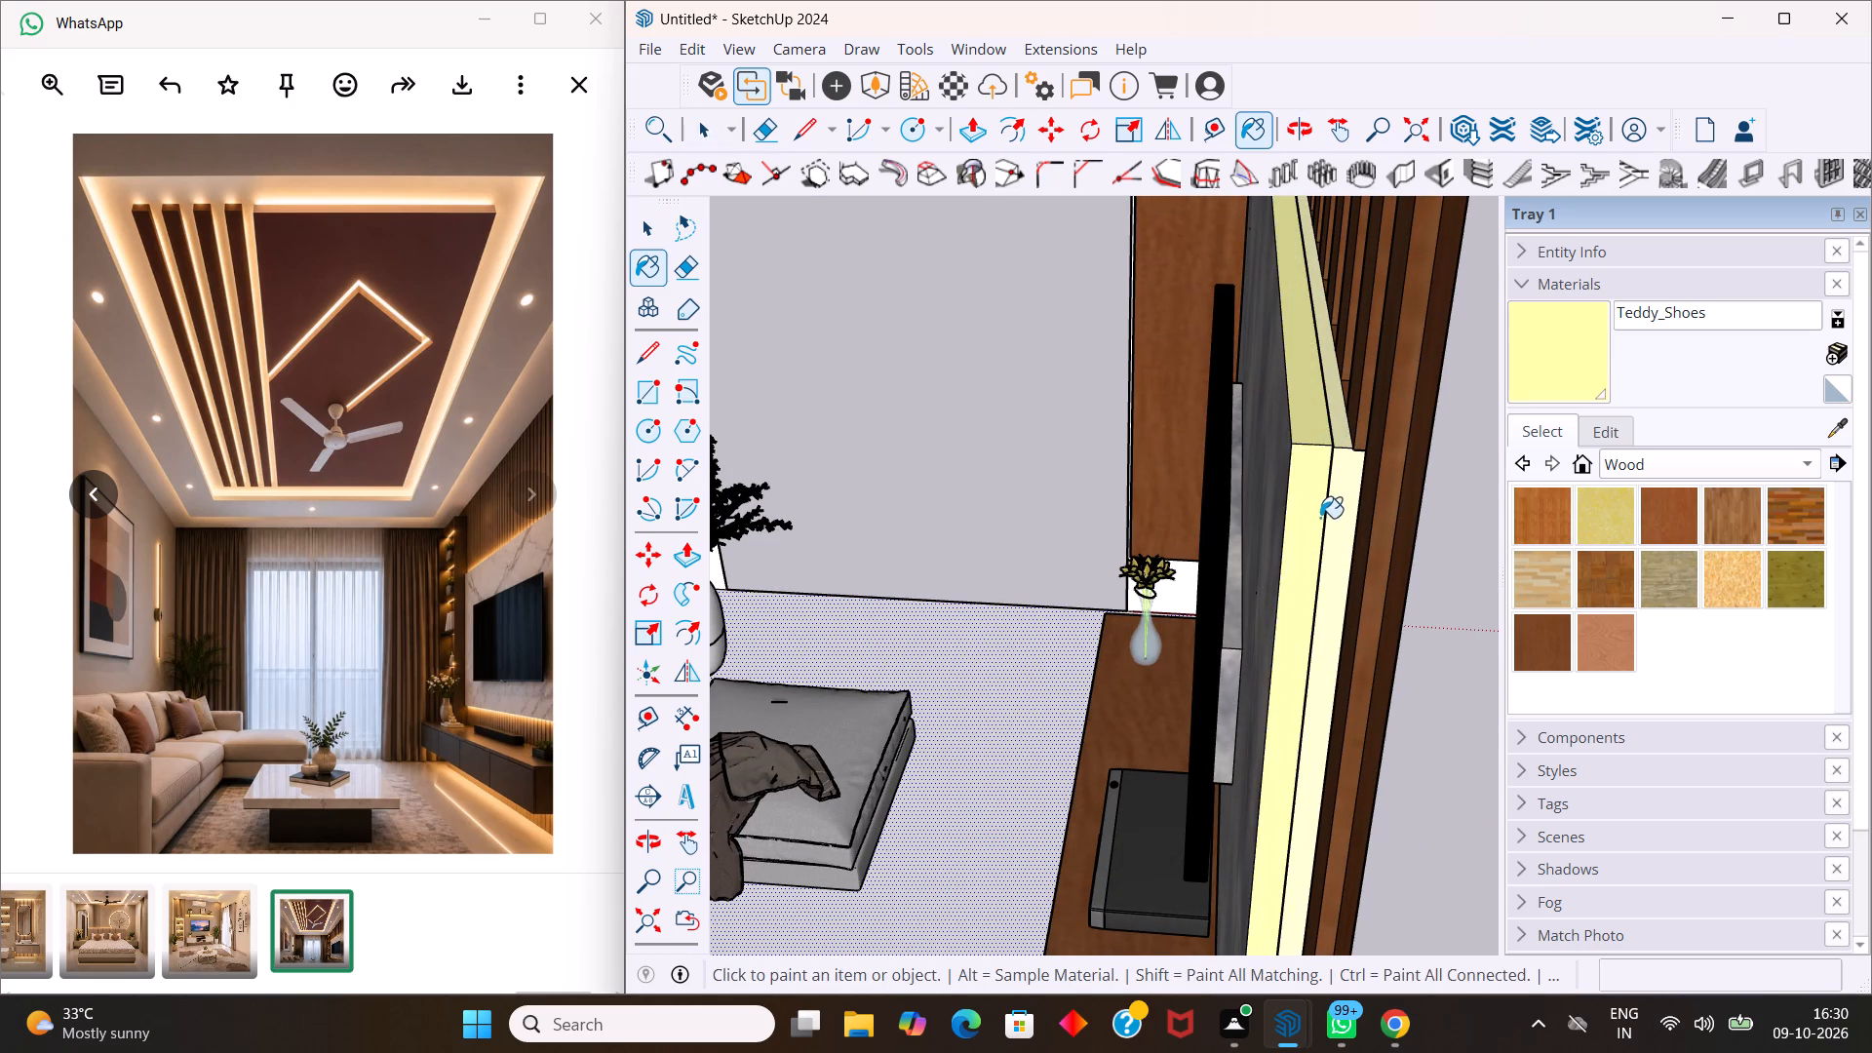
Paint the grey TV panel's far end face, on the side nearest the shelving unit, with the Teddy_Shoes material.
scroll(1320, 520, "down", 19)
middle_click_drag(1028, 368, 1452, 415)
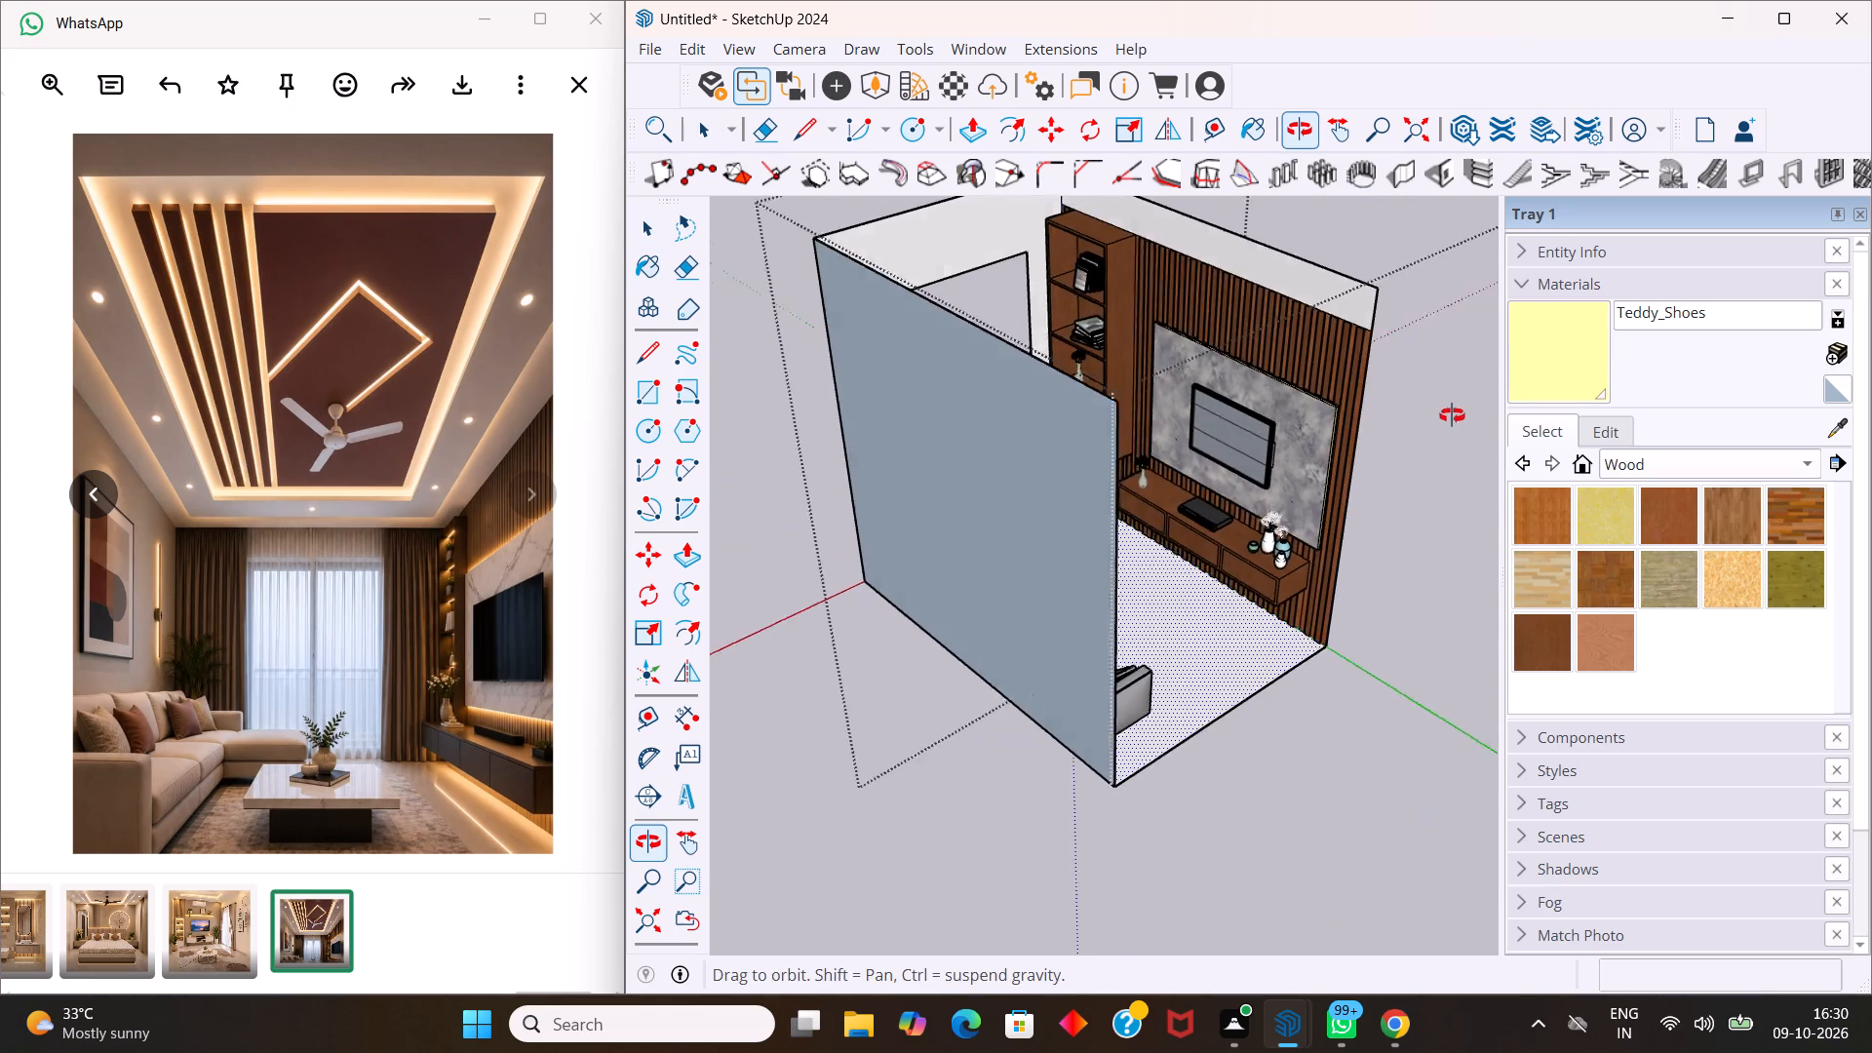
middle_click_drag(1452, 415, 1454, 417)
scroll(1261, 397, "up", 13)
middle_click_drag(1103, 277, 1380, 516)
scroll(1123, 292, "up", 1)
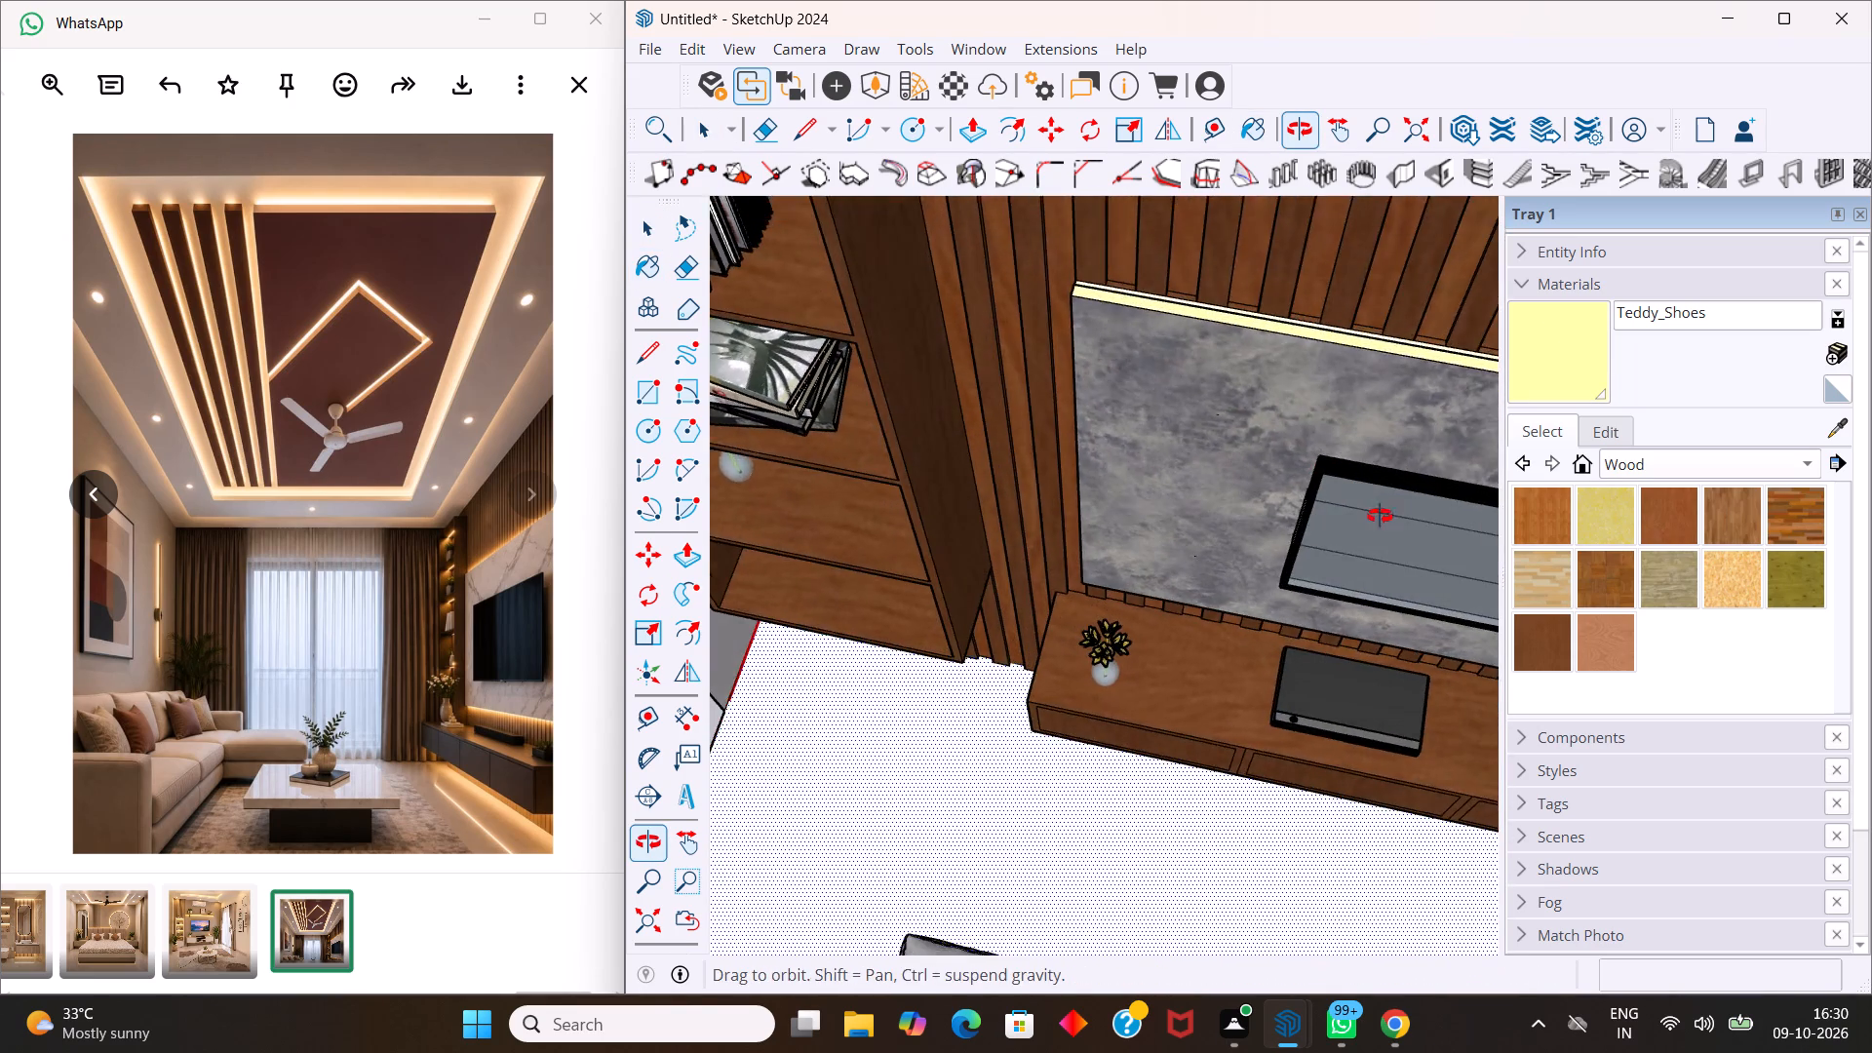
middle_click_drag(1380, 516, 1381, 517)
scroll(1073, 311, "up", 4)
middle_click_drag(1055, 303, 1284, 303)
scroll(1093, 342, "up", 7)
middle_click_drag(891, 399, 1040, 325)
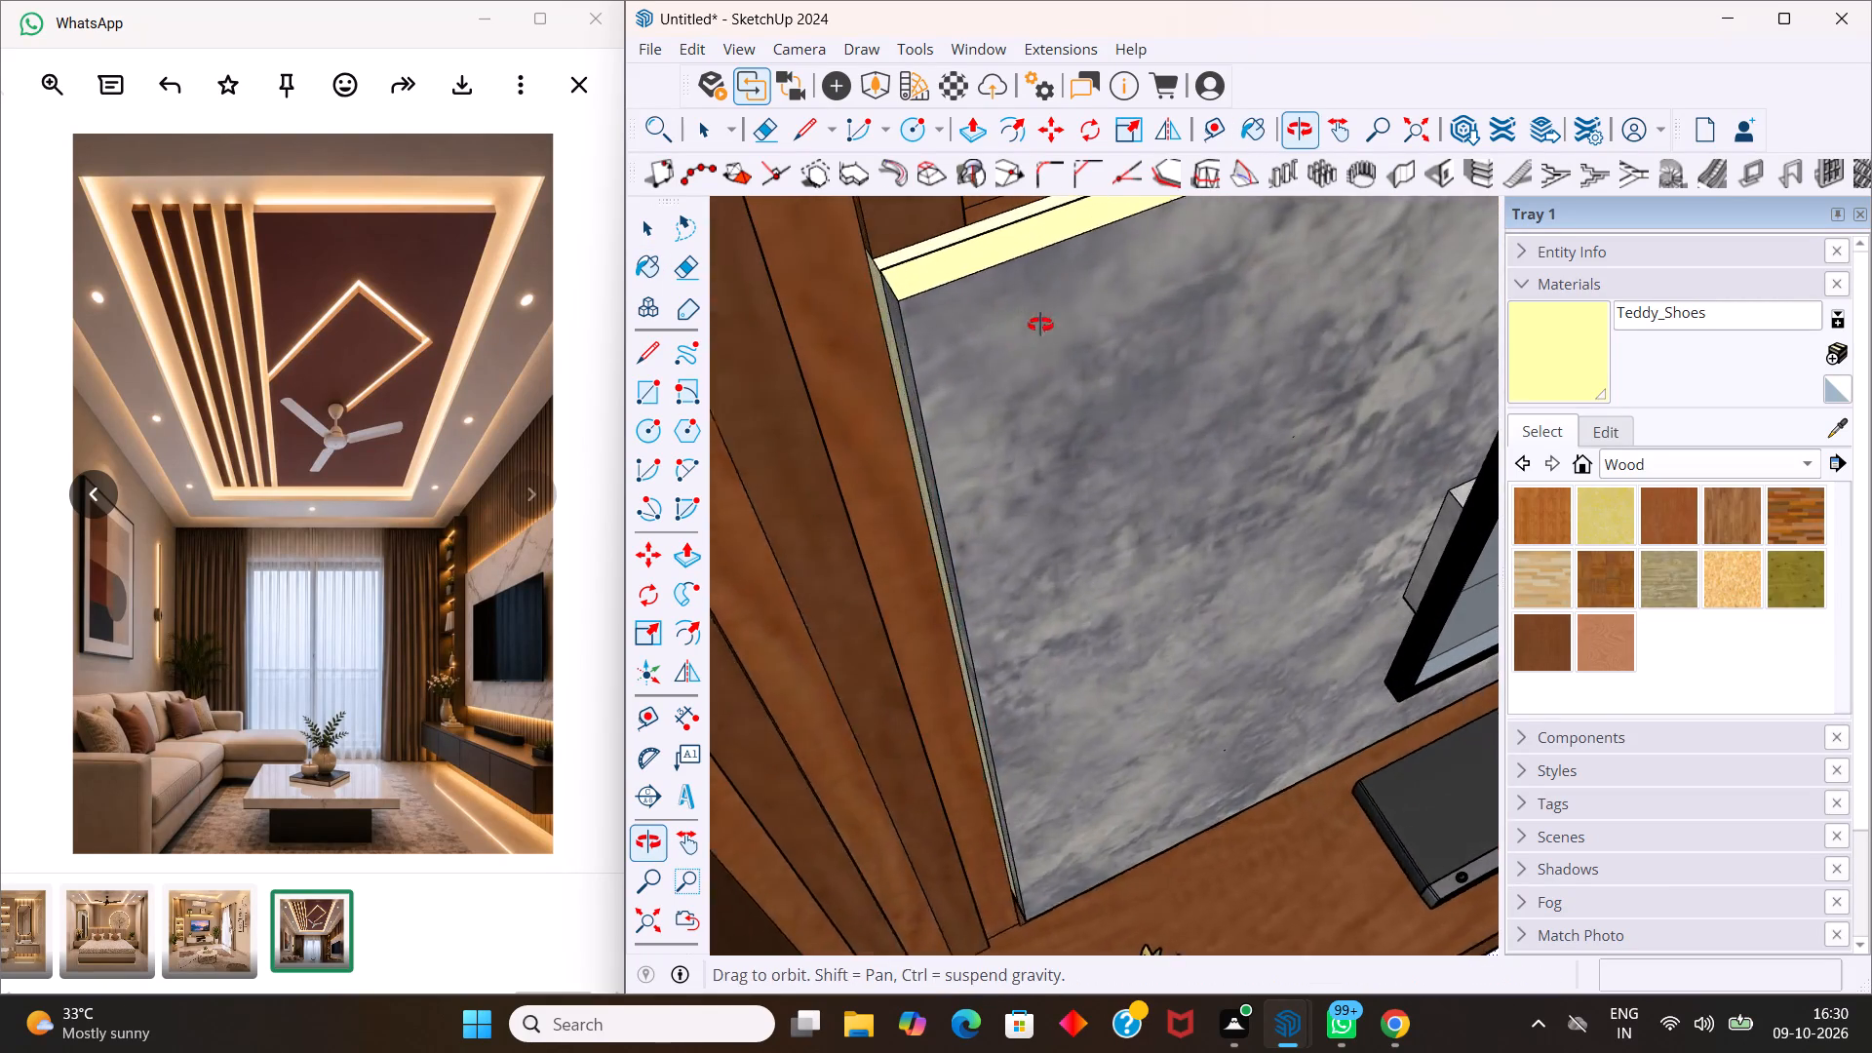
middle_click_drag(1040, 325, 1115, 277)
left_click(881, 384)
Paint the underside of the grey TV panel, above the floating console, with the Teddy_Shoes material.
scroll(899, 399, "down", 6)
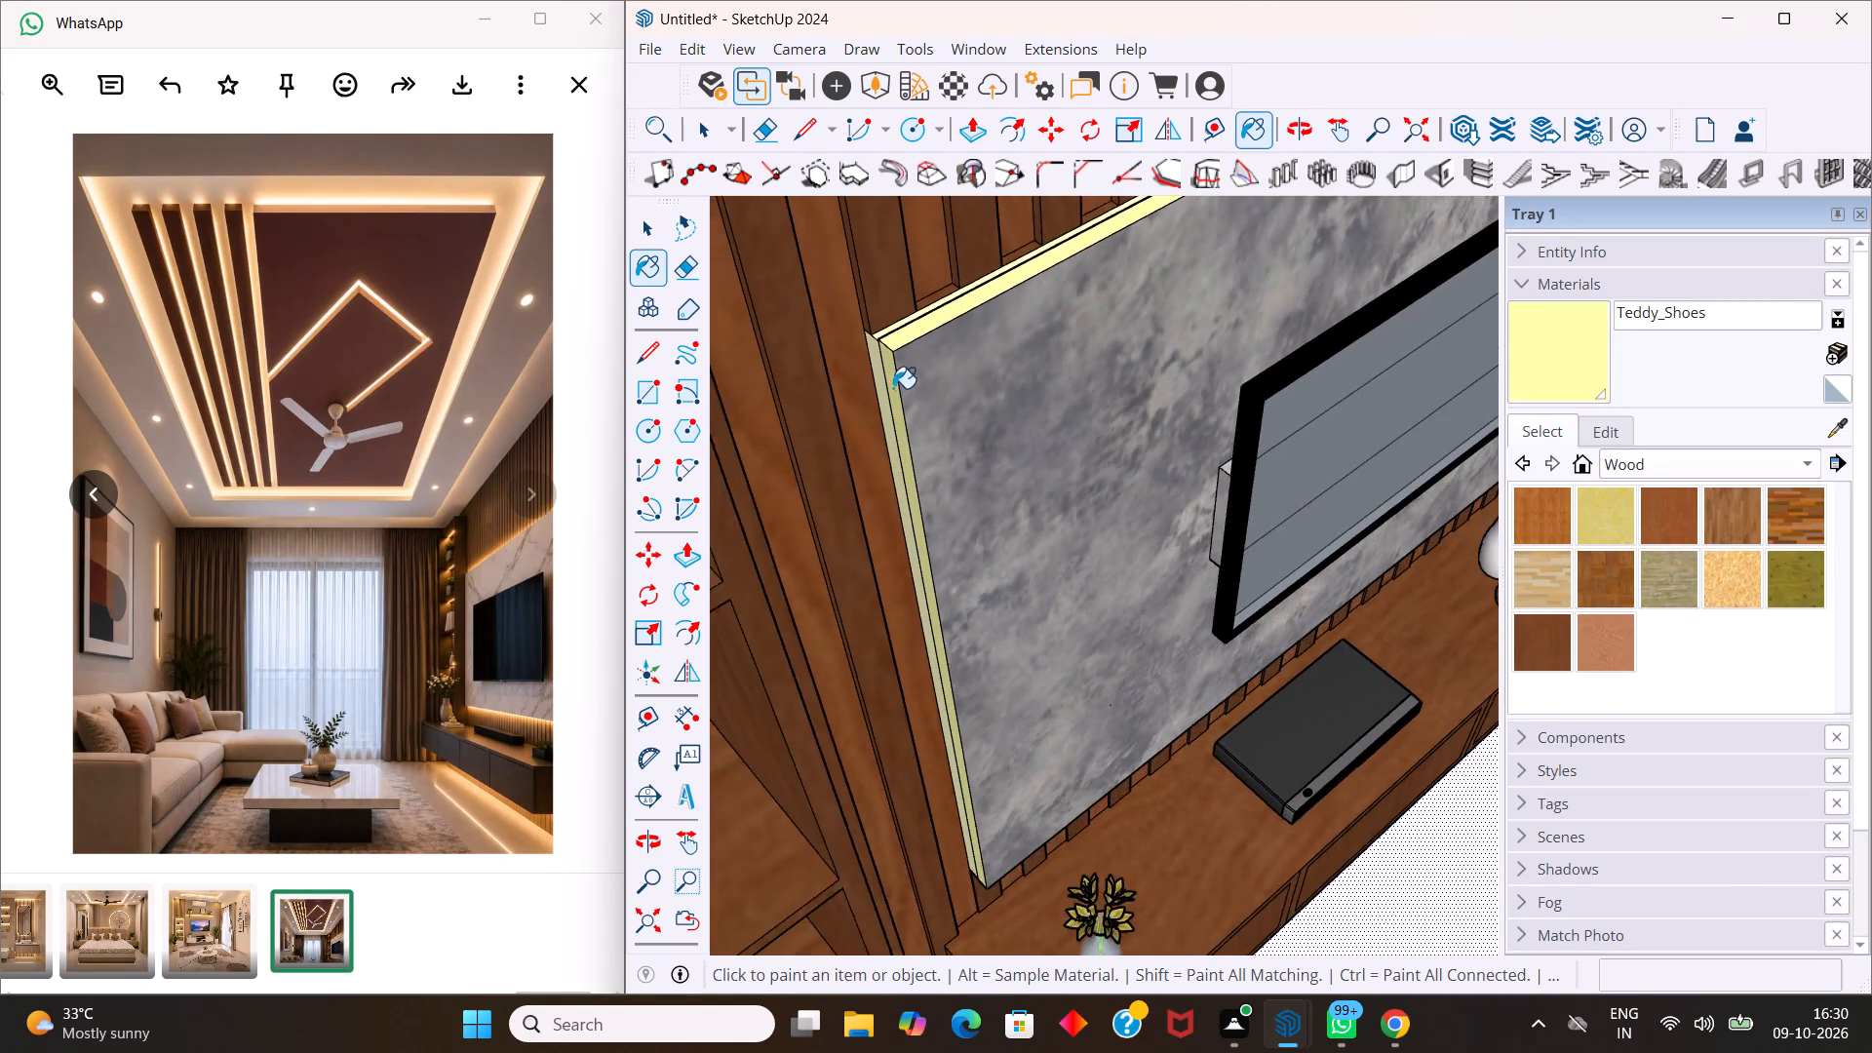
scroll(893, 388, "down", 6)
middle_click_drag(1256, 566, 910, 609)
scroll(1232, 579, "up", 4)
scroll(1308, 603, "down", 3)
middle_click_drag(1331, 599, 878, 646)
scroll(885, 615, "down", 6)
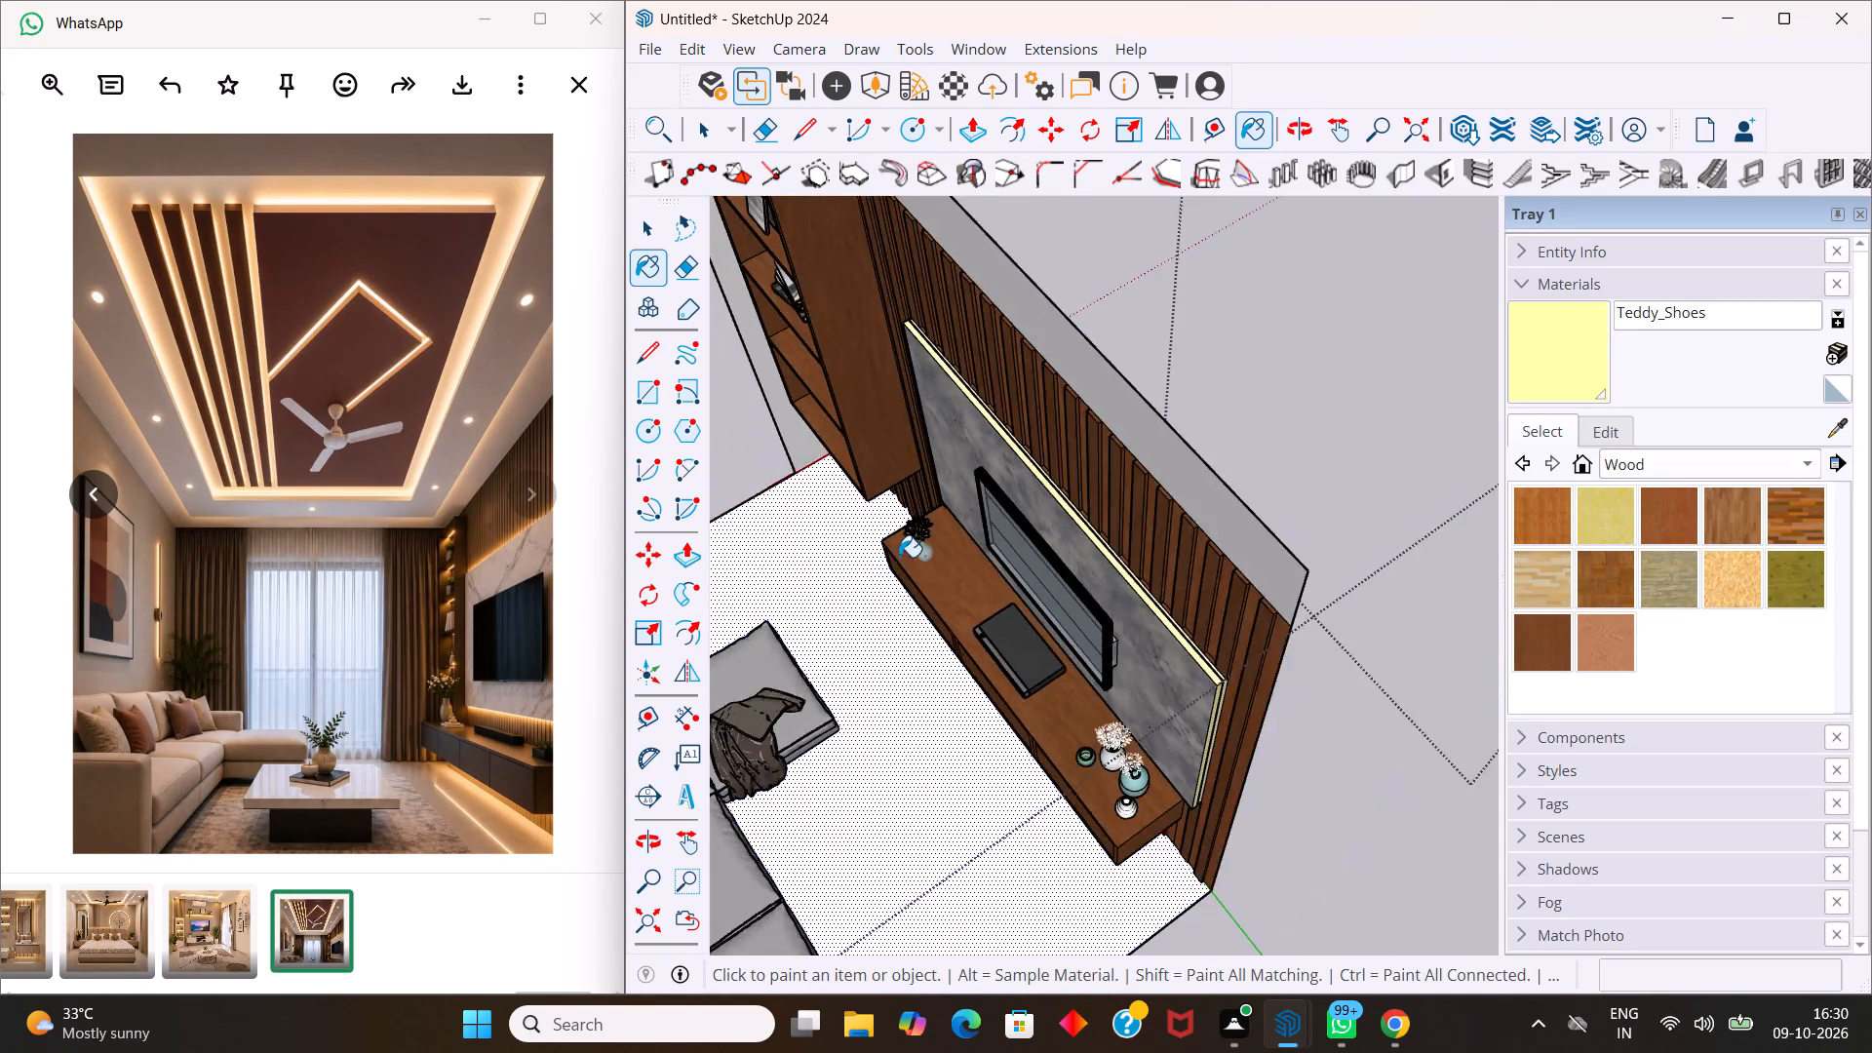
scroll(899, 557, "down", 5)
middle_click_drag(1226, 670, 979, 221)
middle_click_drag(1012, 448, 1090, 332)
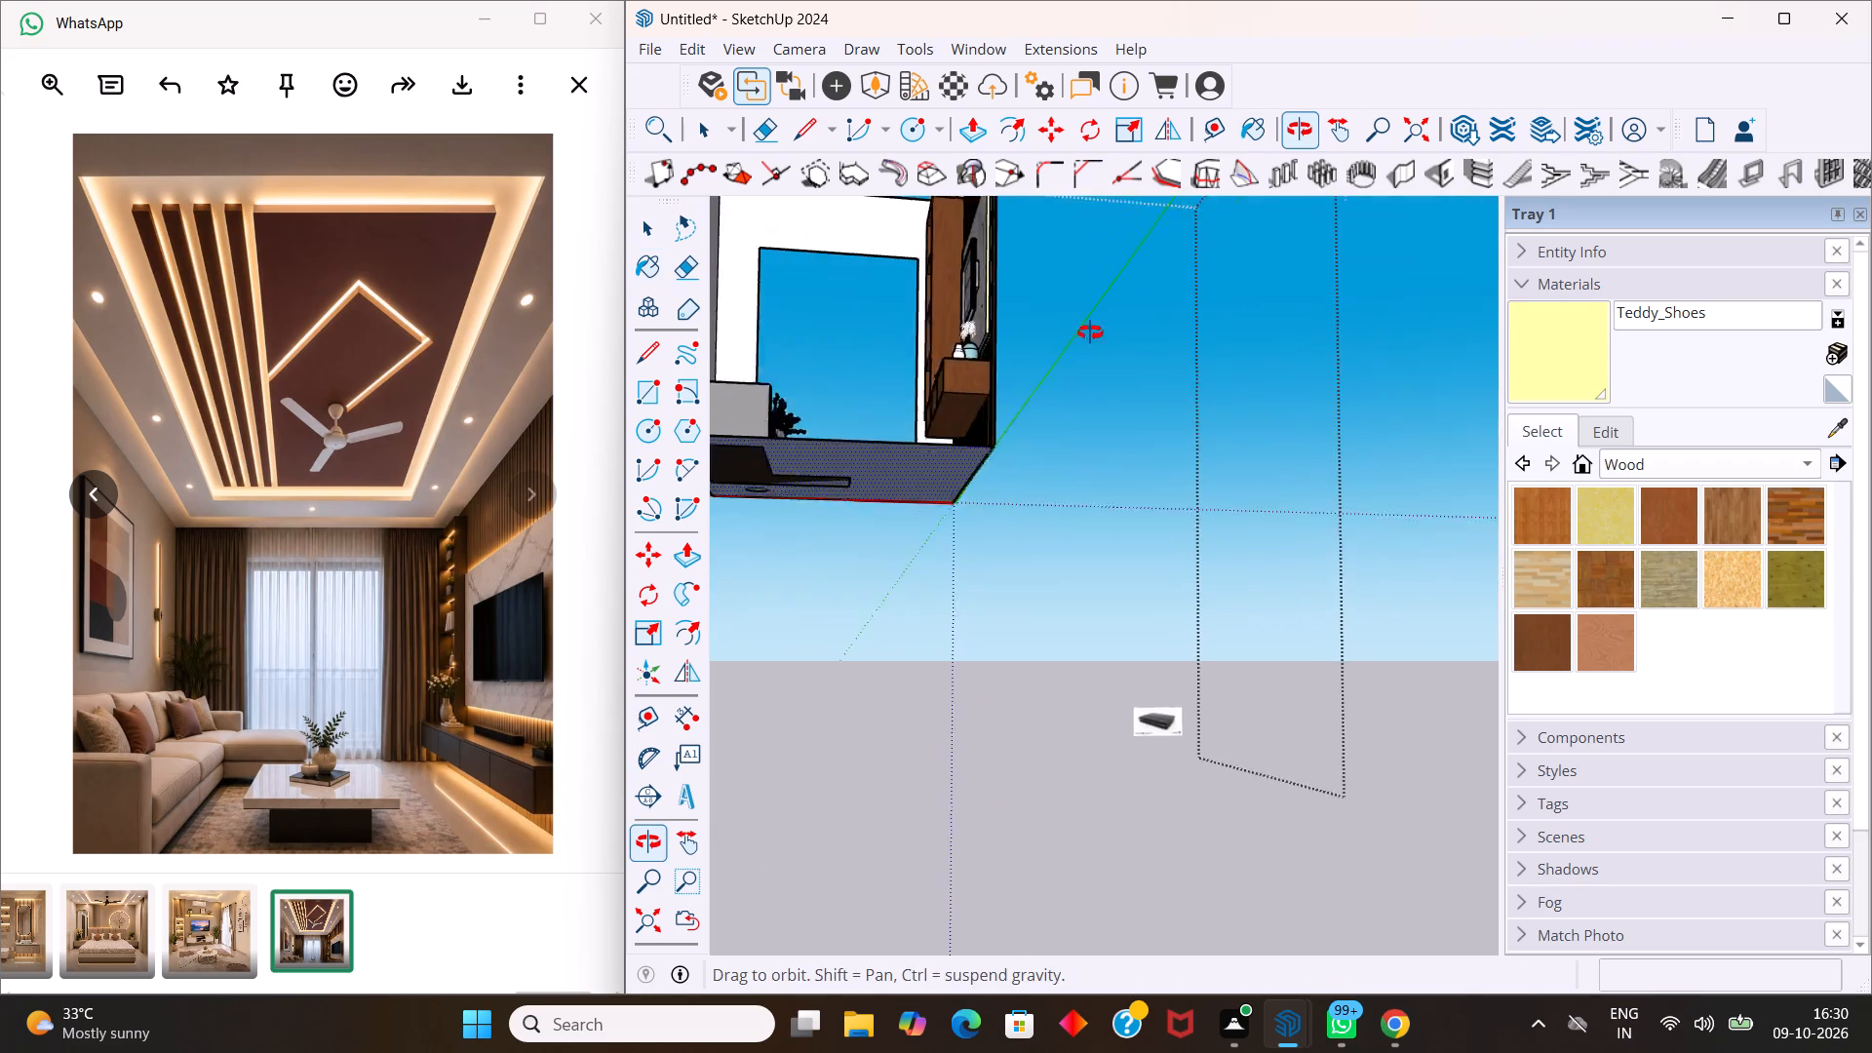
middle_click_drag(1090, 332, 1145, 303)
scroll(1080, 295, "up", 20)
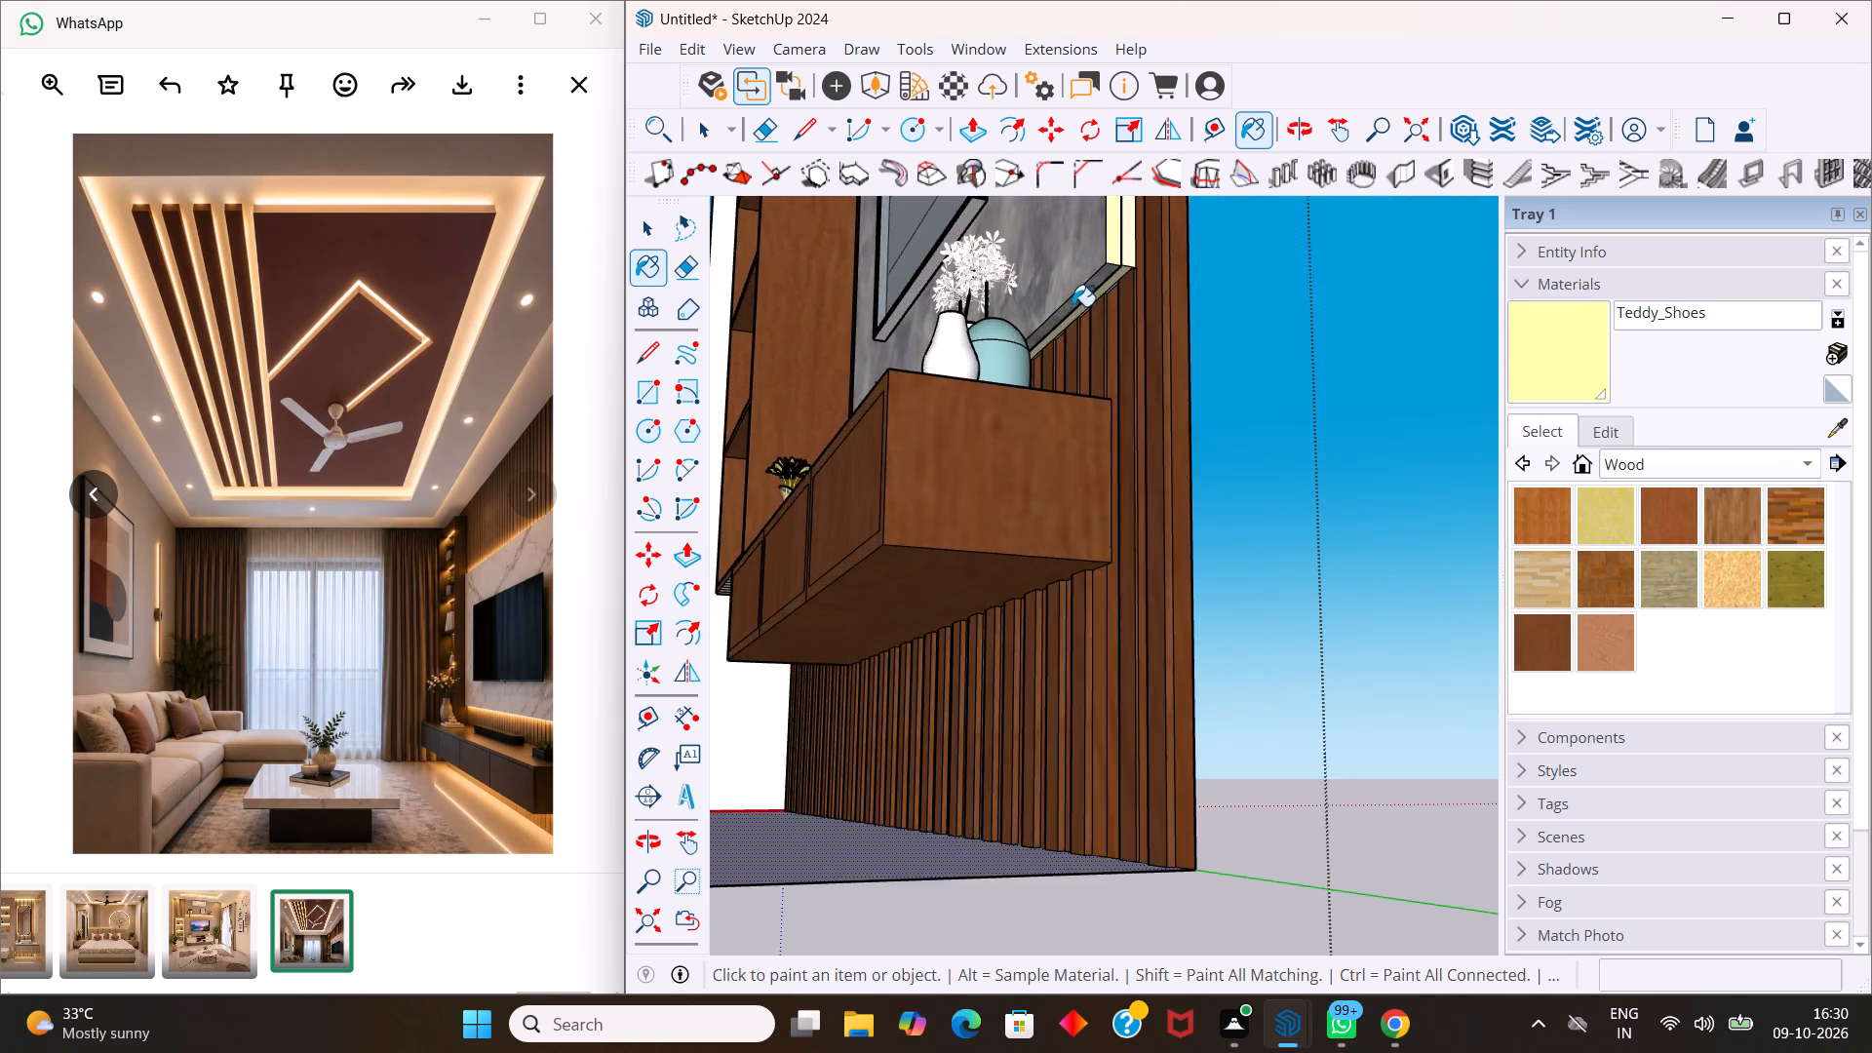
scroll(1072, 306, "up", 7)
left_click(1078, 281)
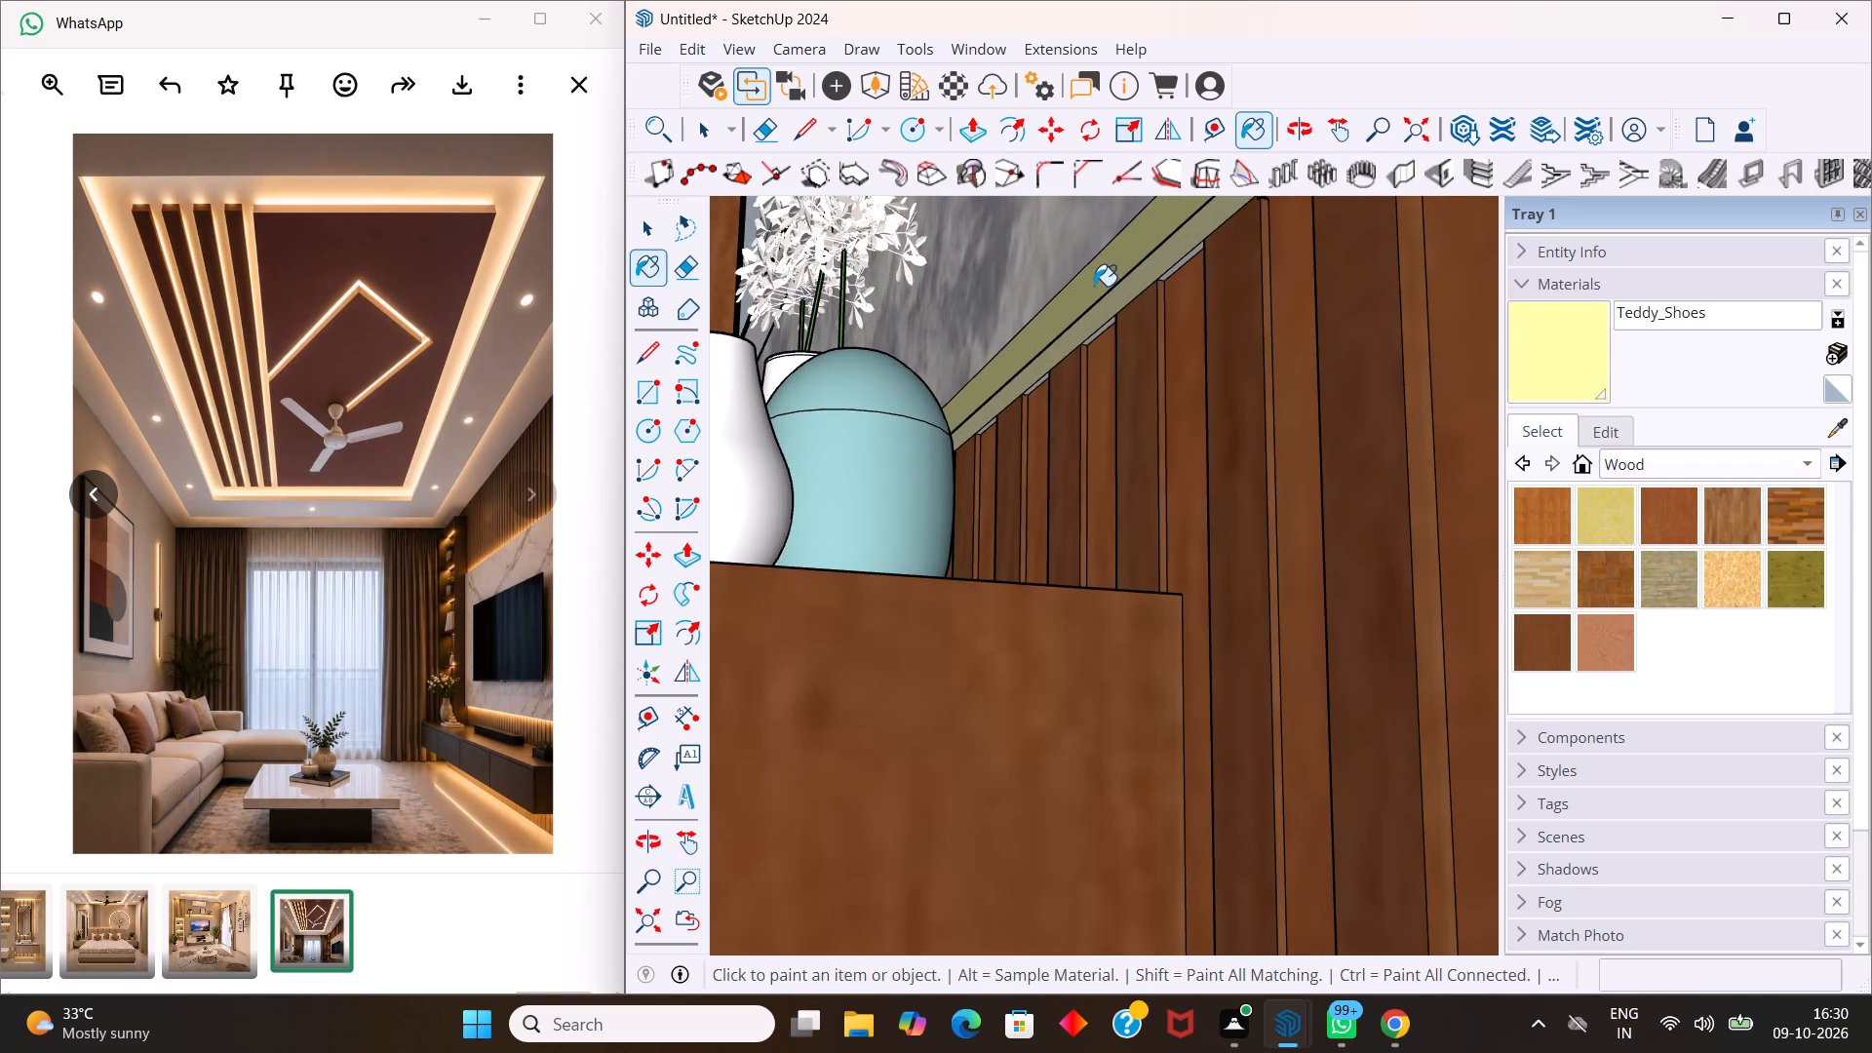
key("space")
Return to a front view of the TV wall and select the blank screen face of the mounted TV.
scroll(1051, 334, "down", 20)
scroll(1051, 334, "down", 1)
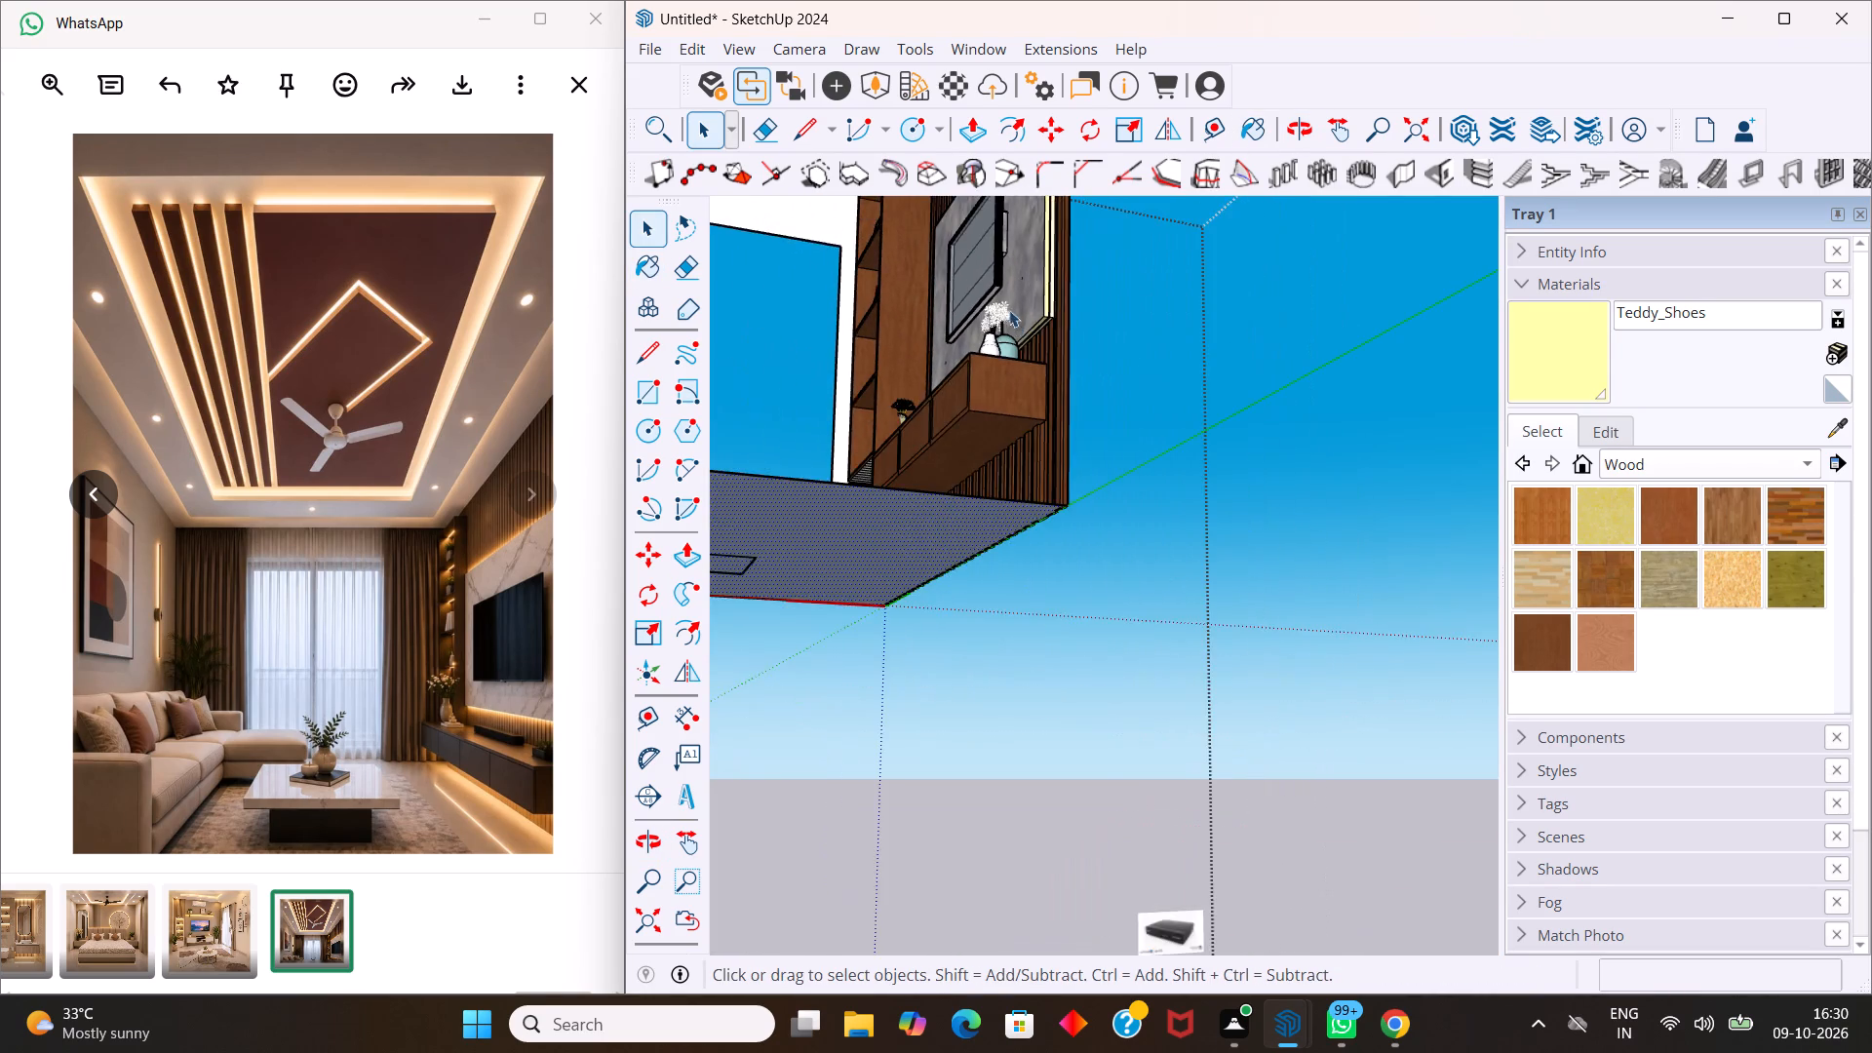
scroll(1009, 310, "down", 5)
middle_click_drag(999, 302, 1021, 581)
scroll(1012, 537, "down", 10)
scroll(984, 468, "up", 5)
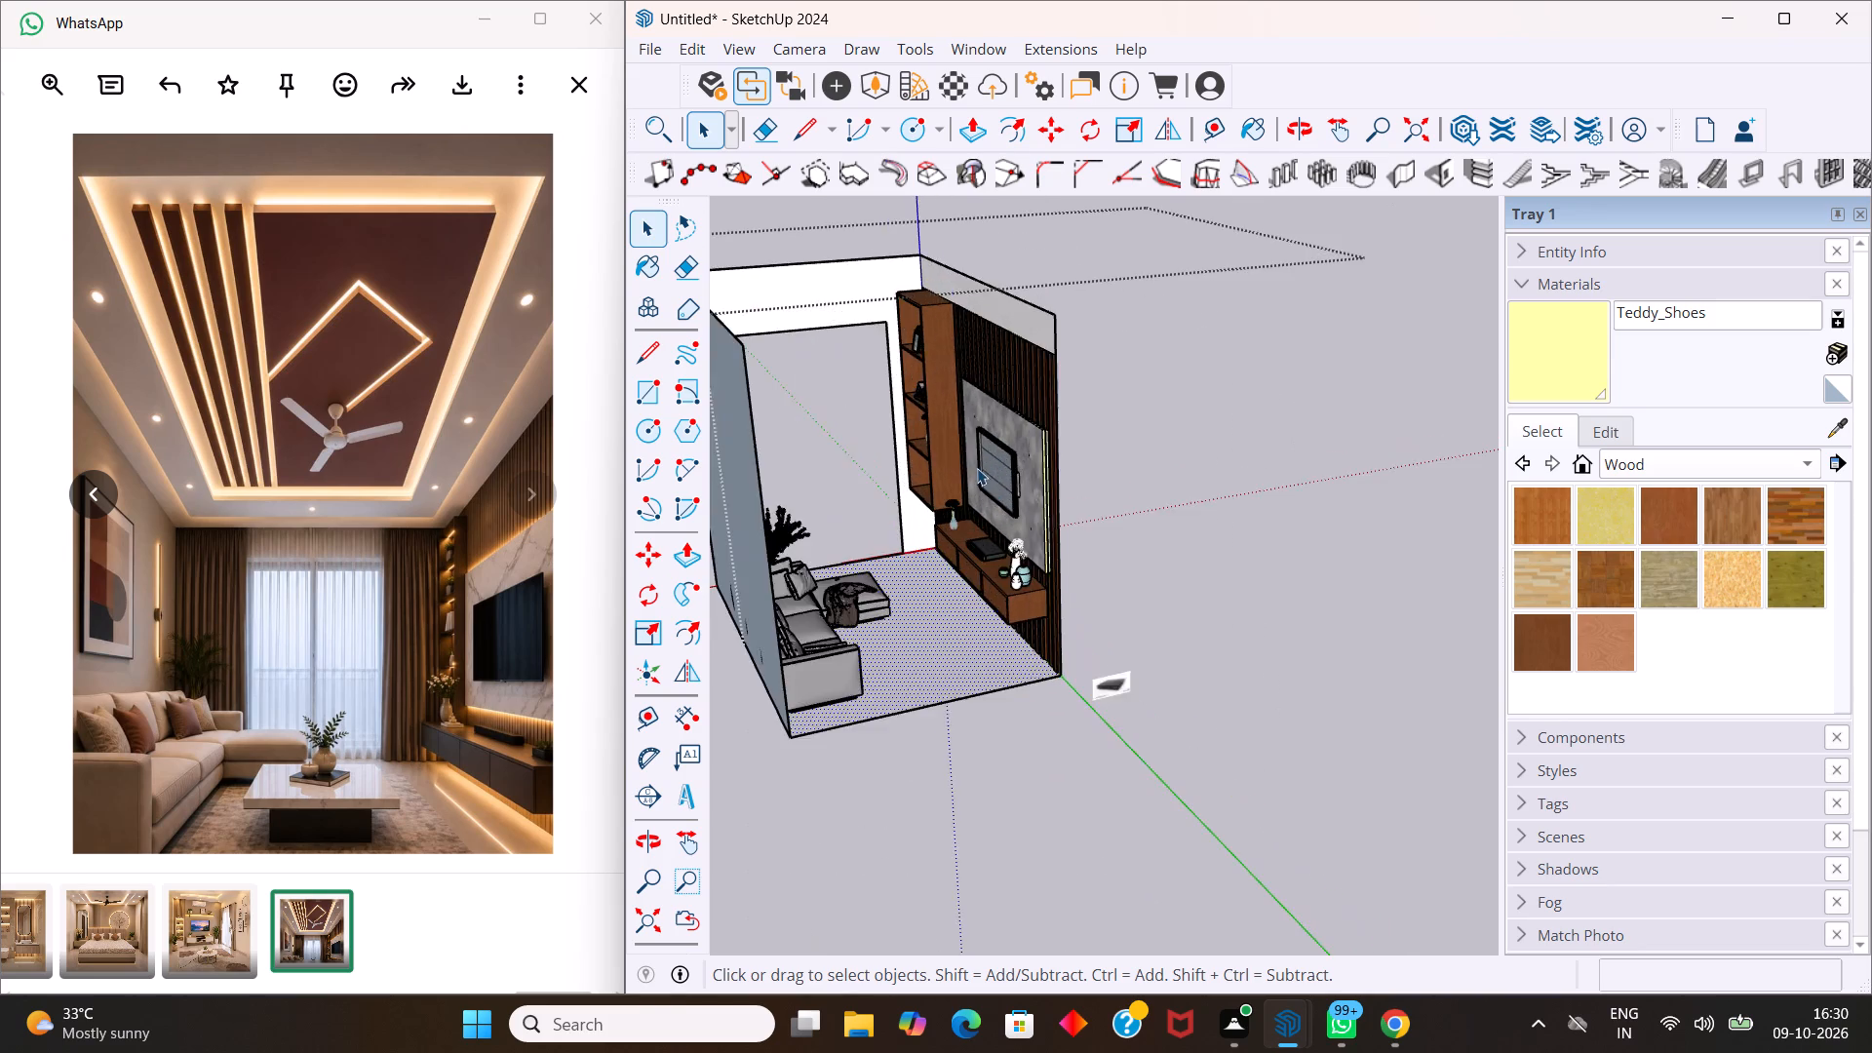
scroll(977, 468, "up", 4)
middle_click_drag(990, 462, 1162, 468)
scroll(1176, 466, "up", 8)
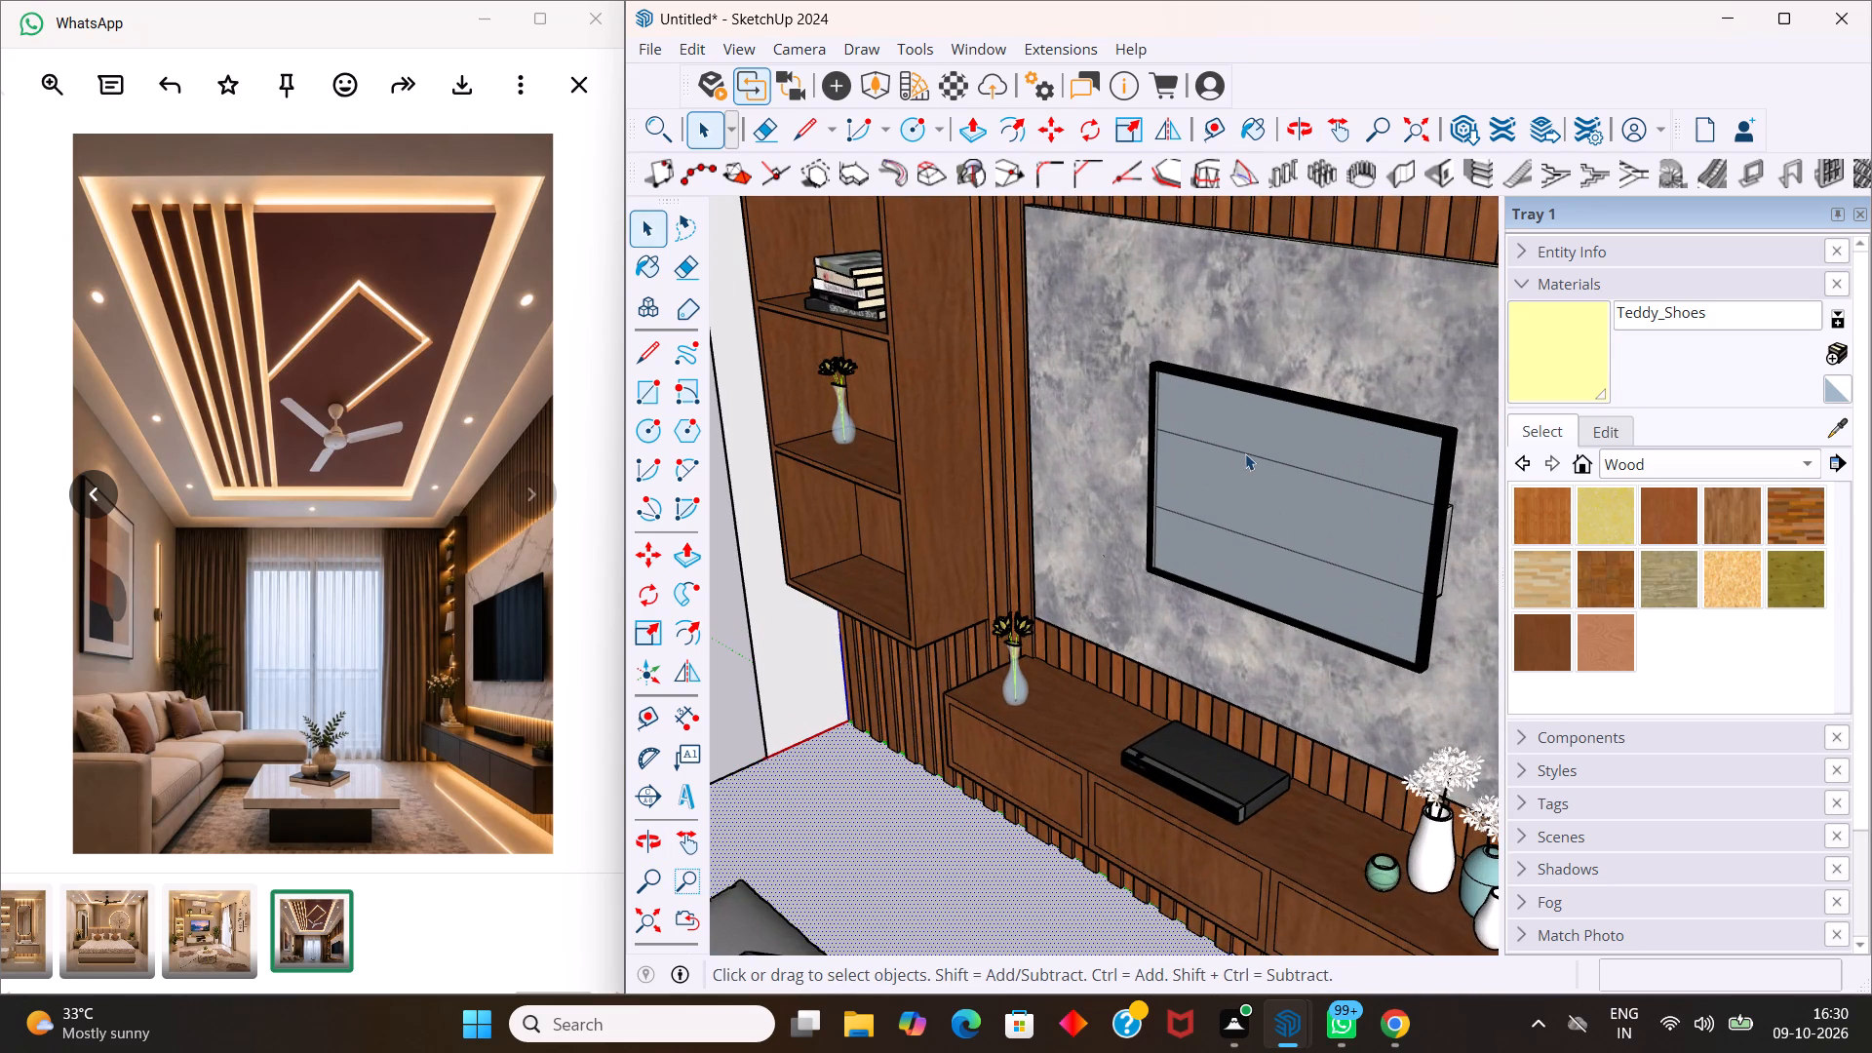
left_click(1245, 454)
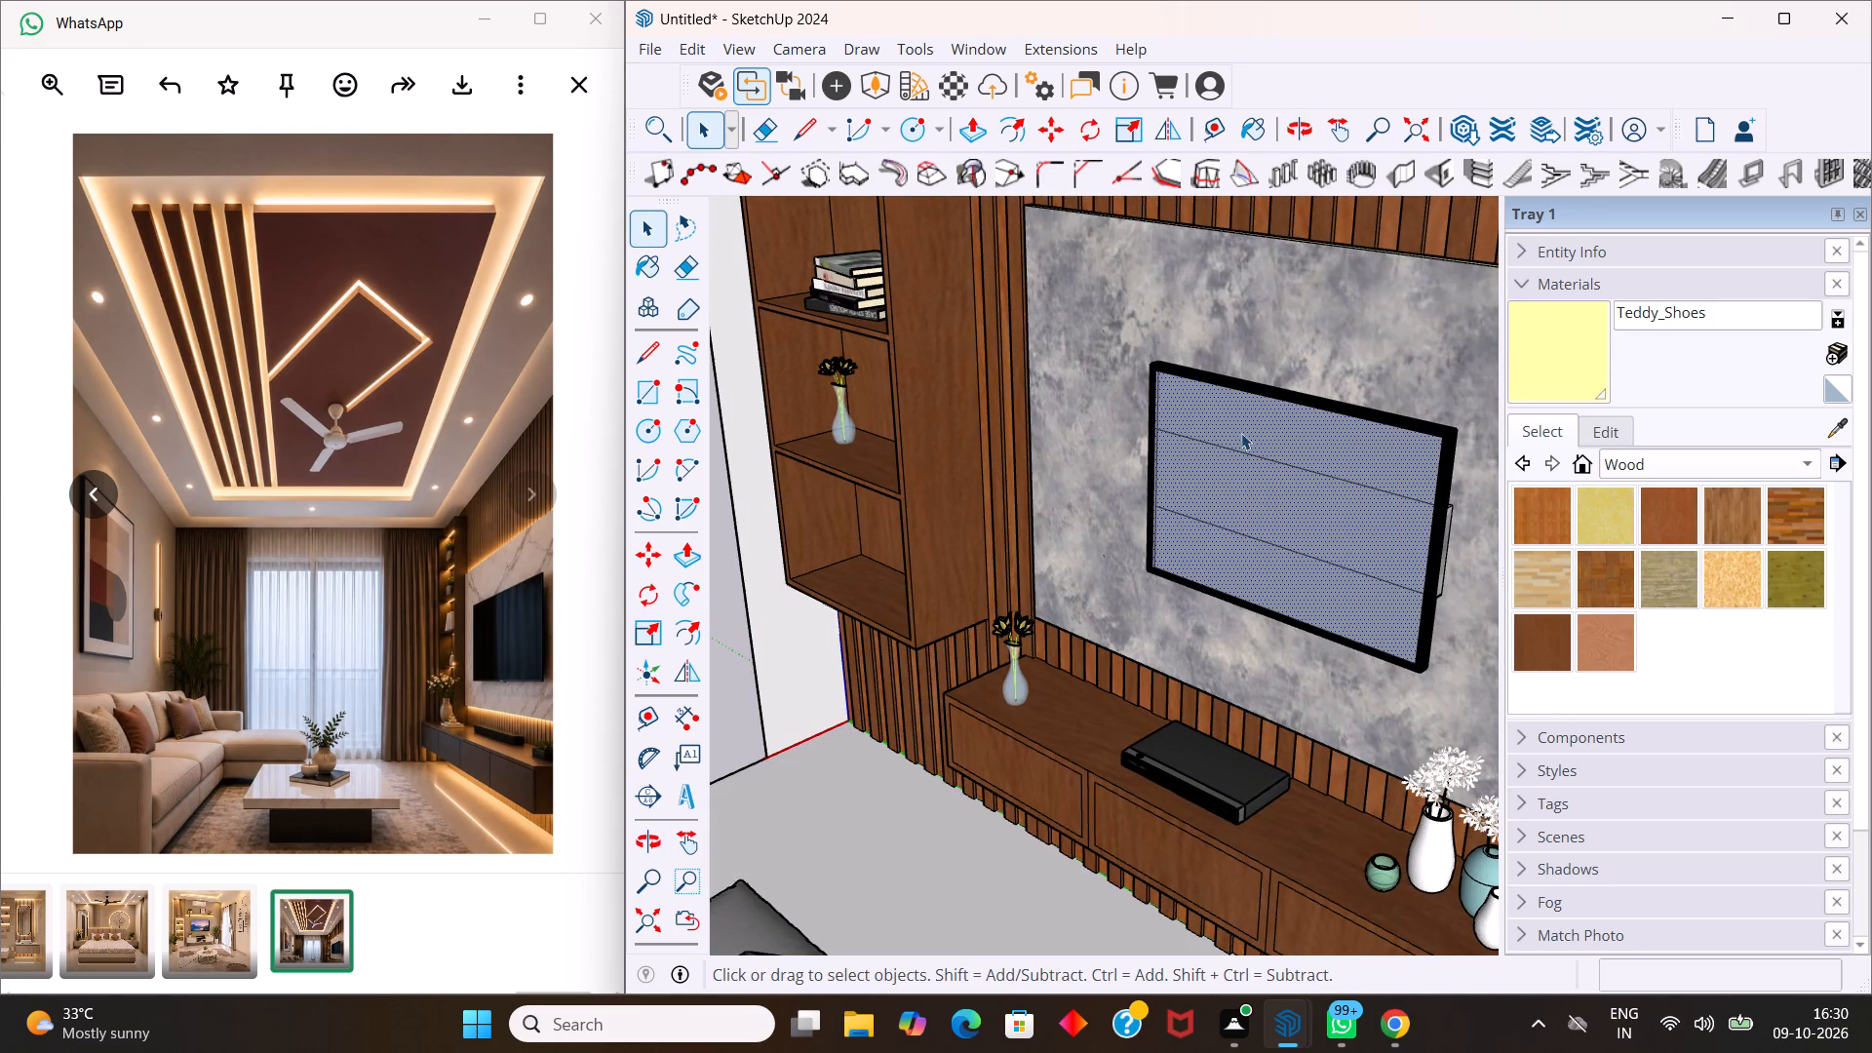
Import the TV model download_mid_50c7180b... from Downloads and place it in open space well outside the room.
left_click(643, 55)
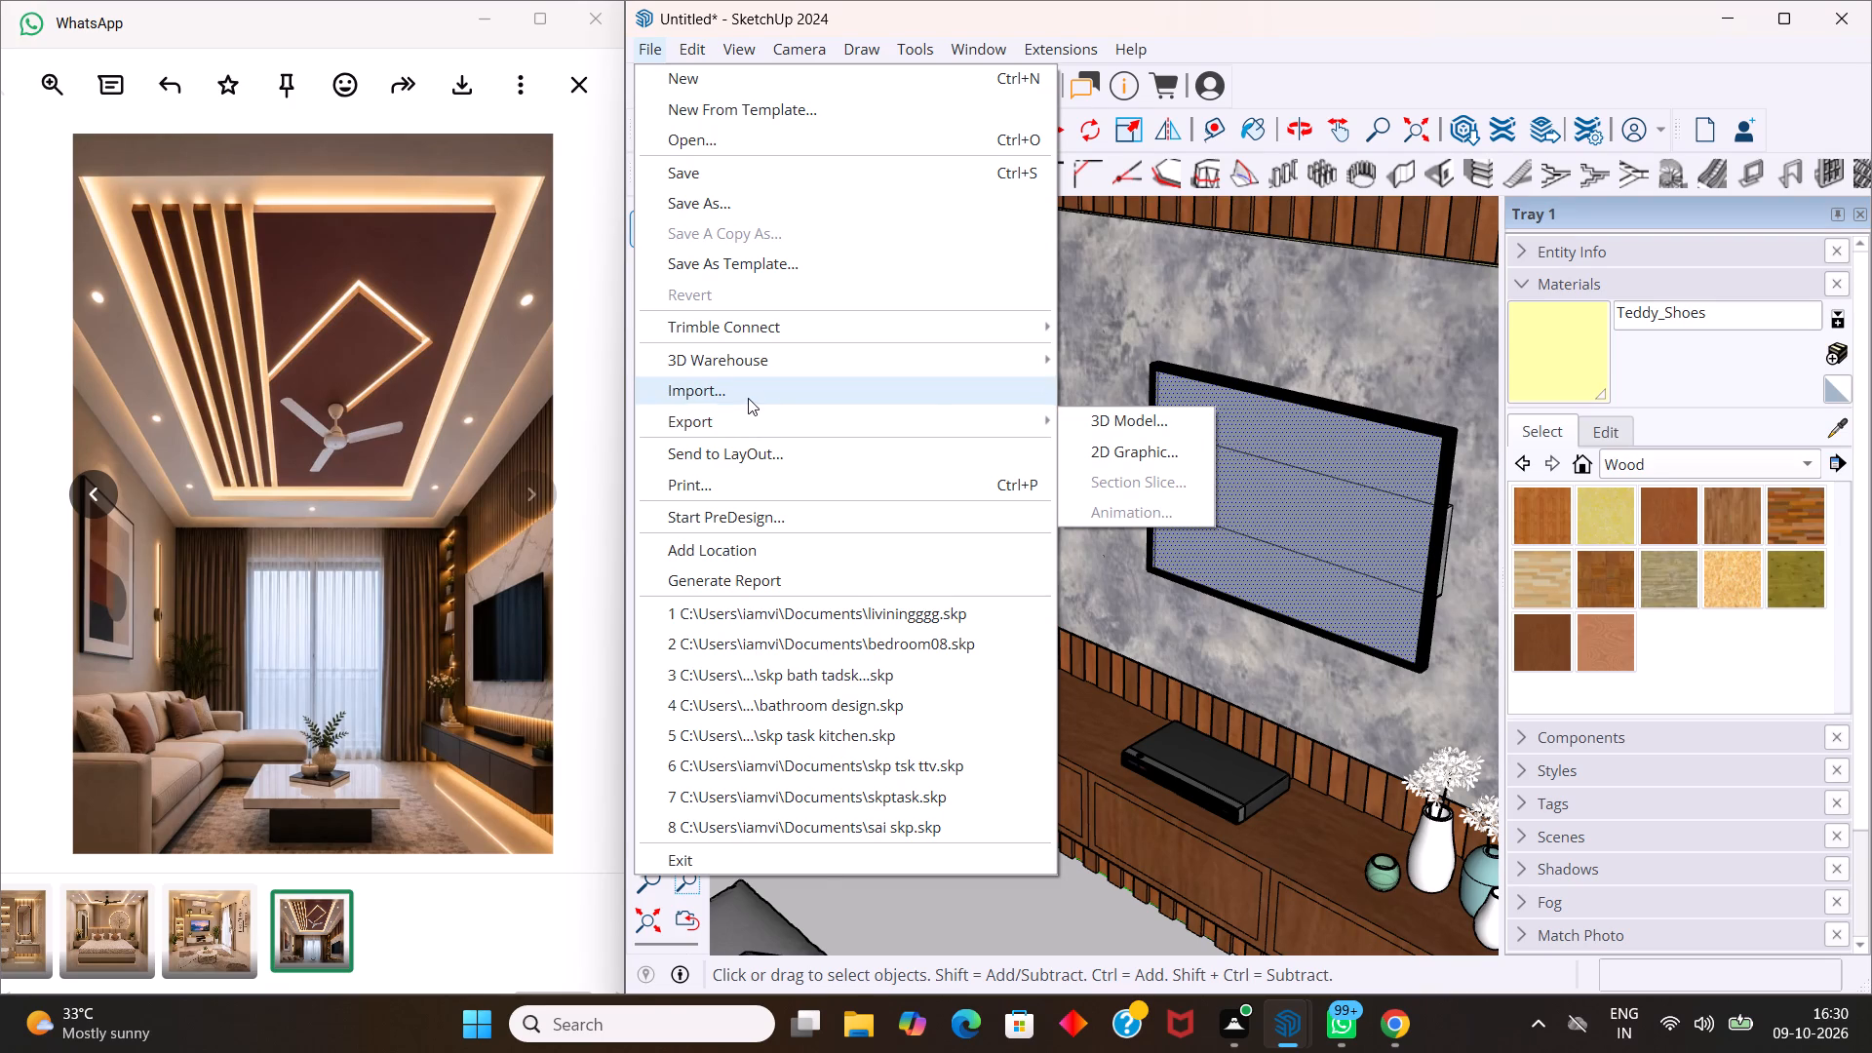
left_click(748, 398)
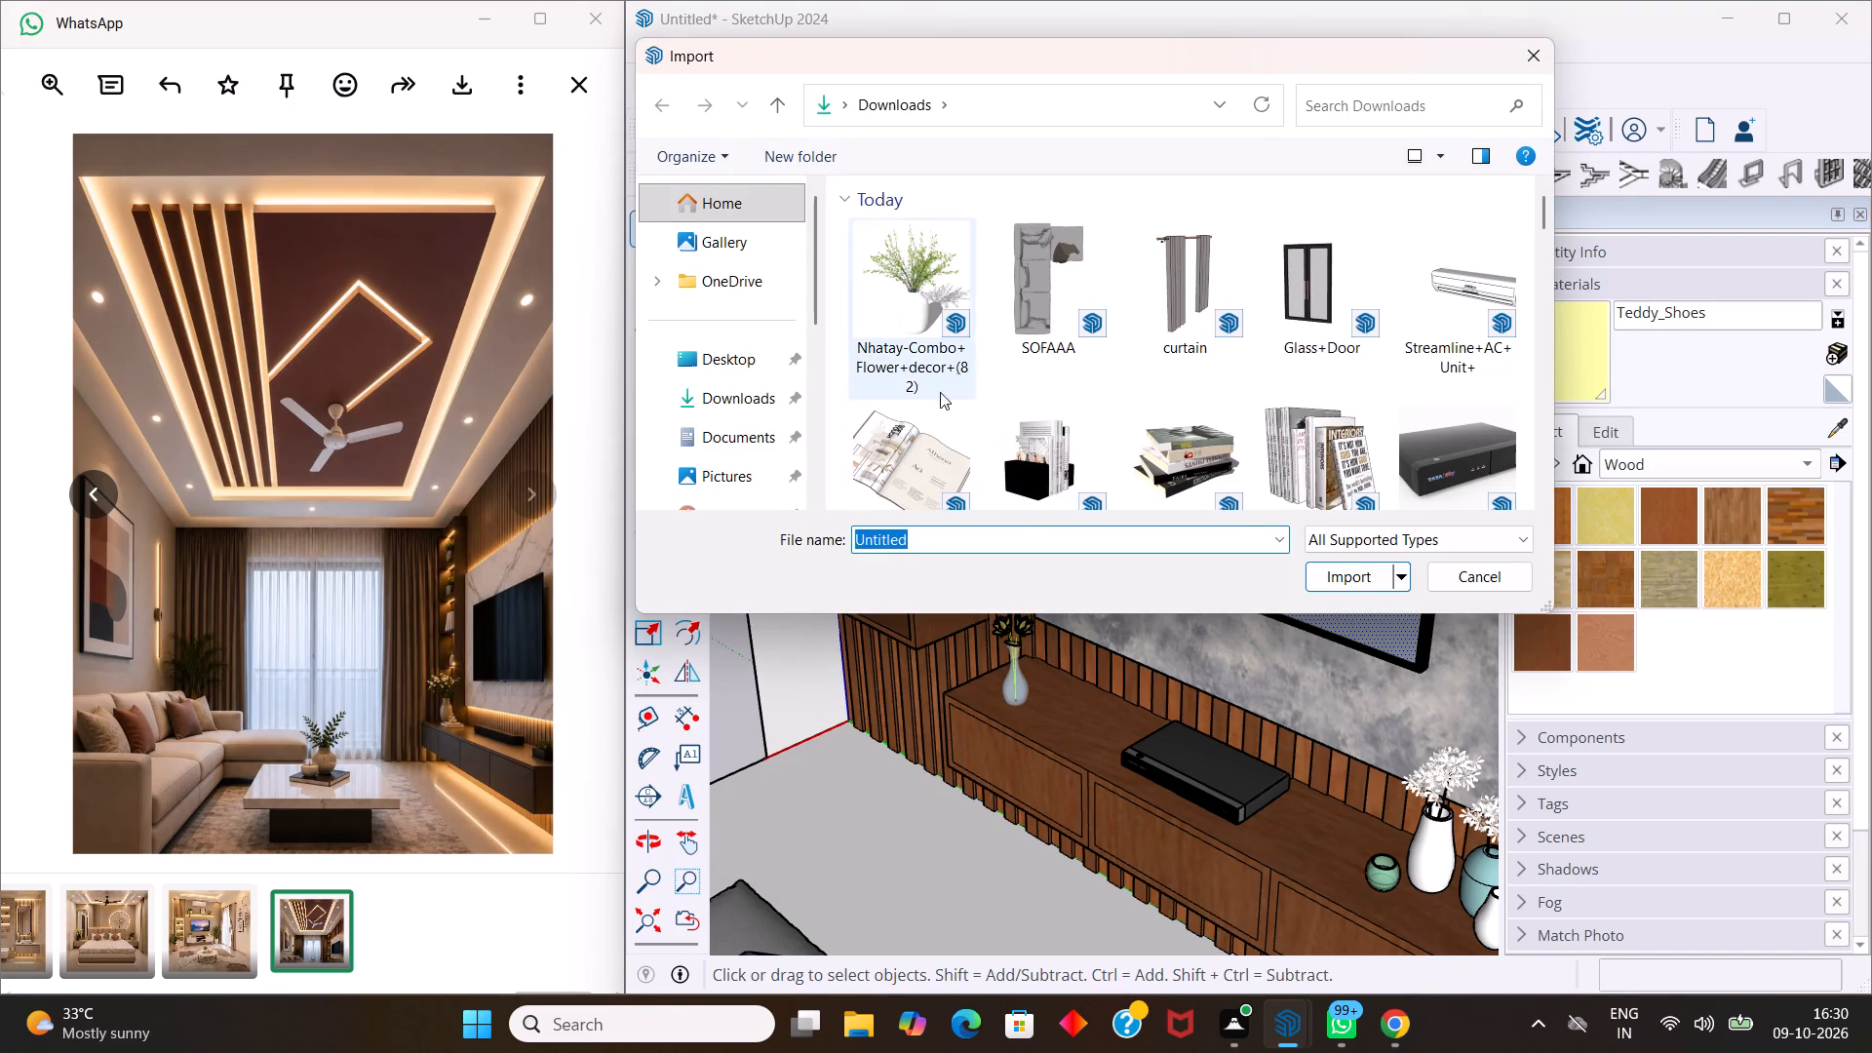
scroll(950, 346, "down", 5)
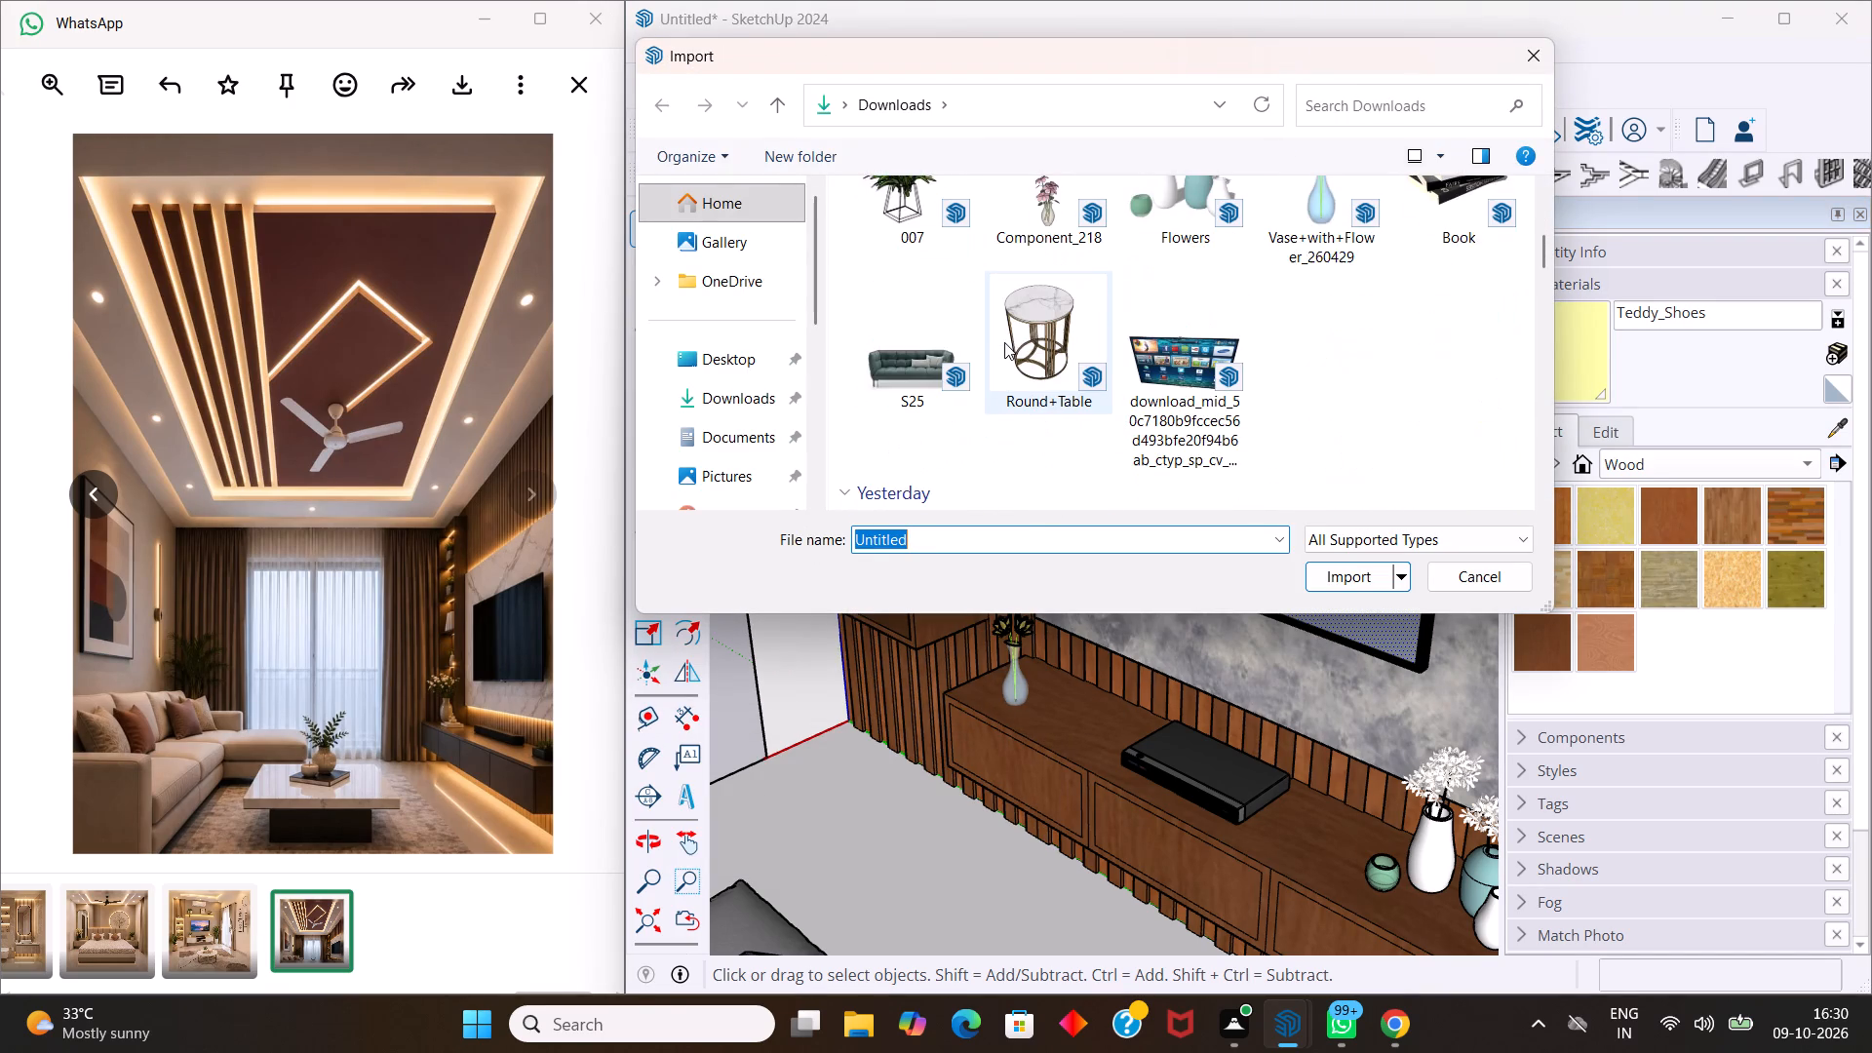
left_click(1187, 356)
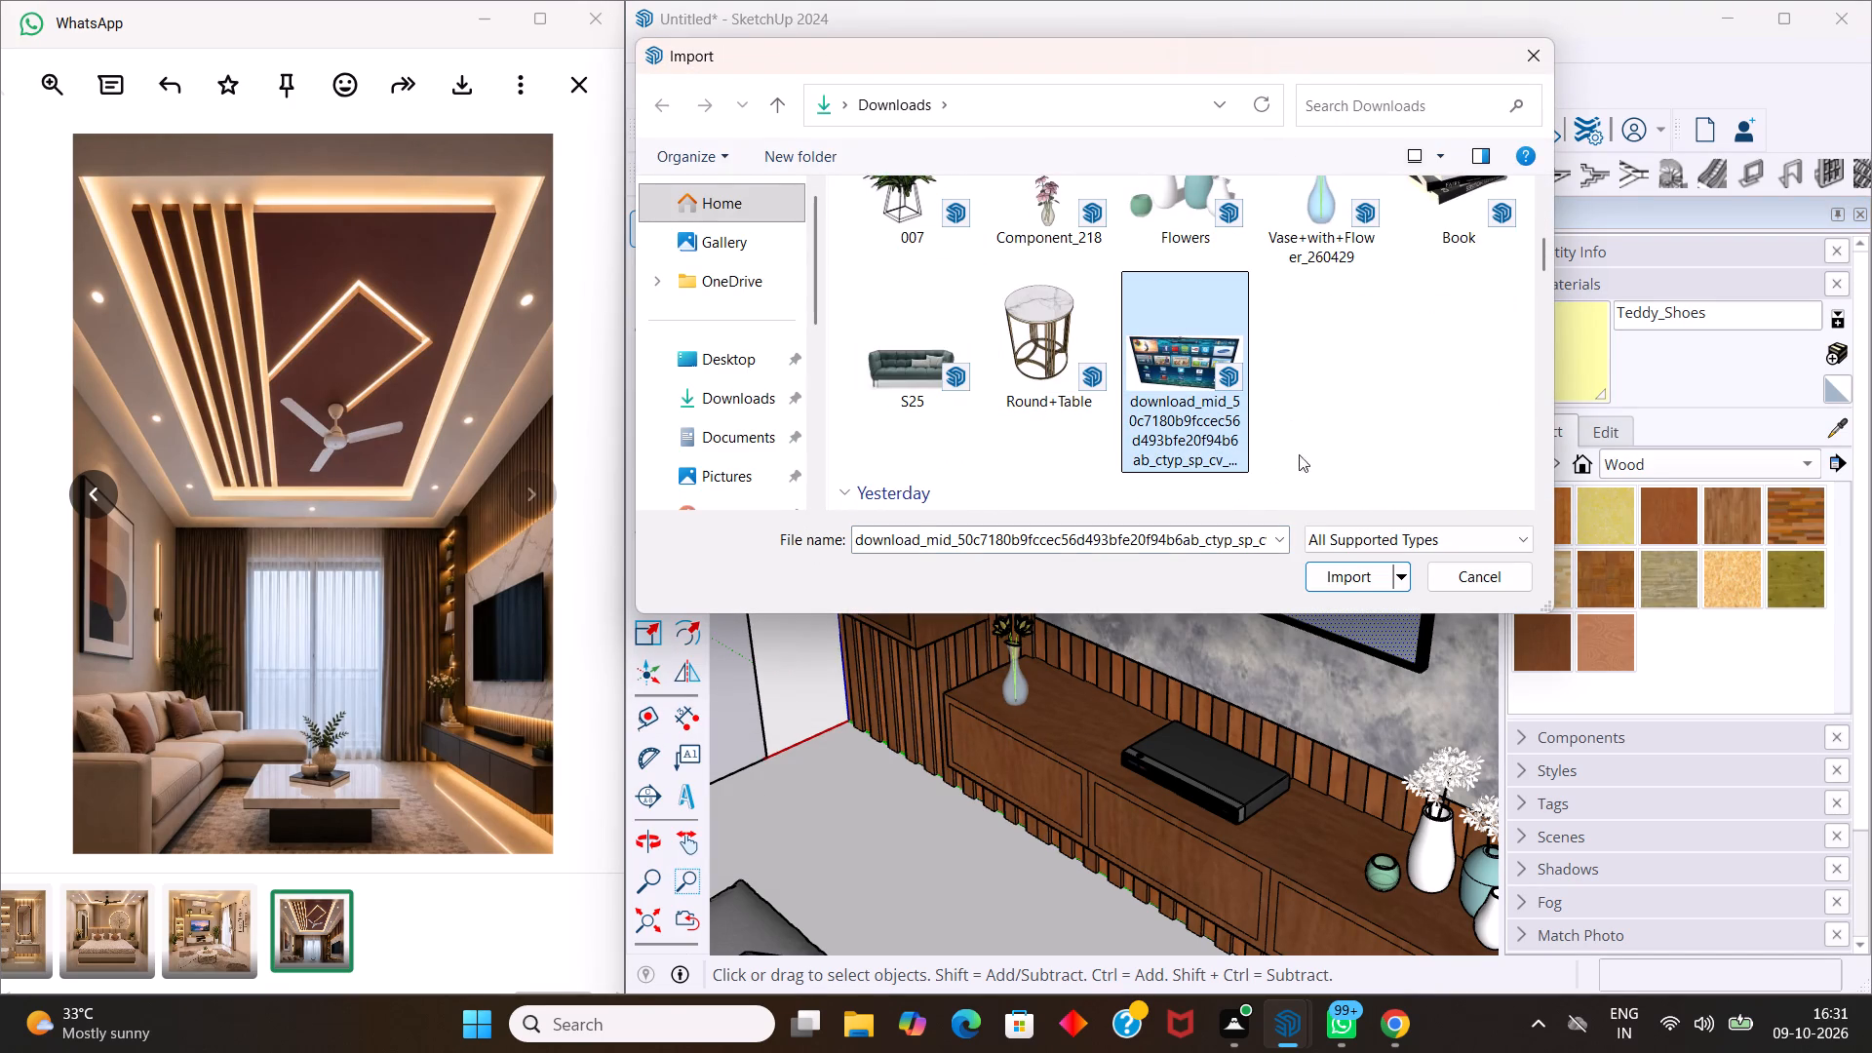
left_click(1351, 572)
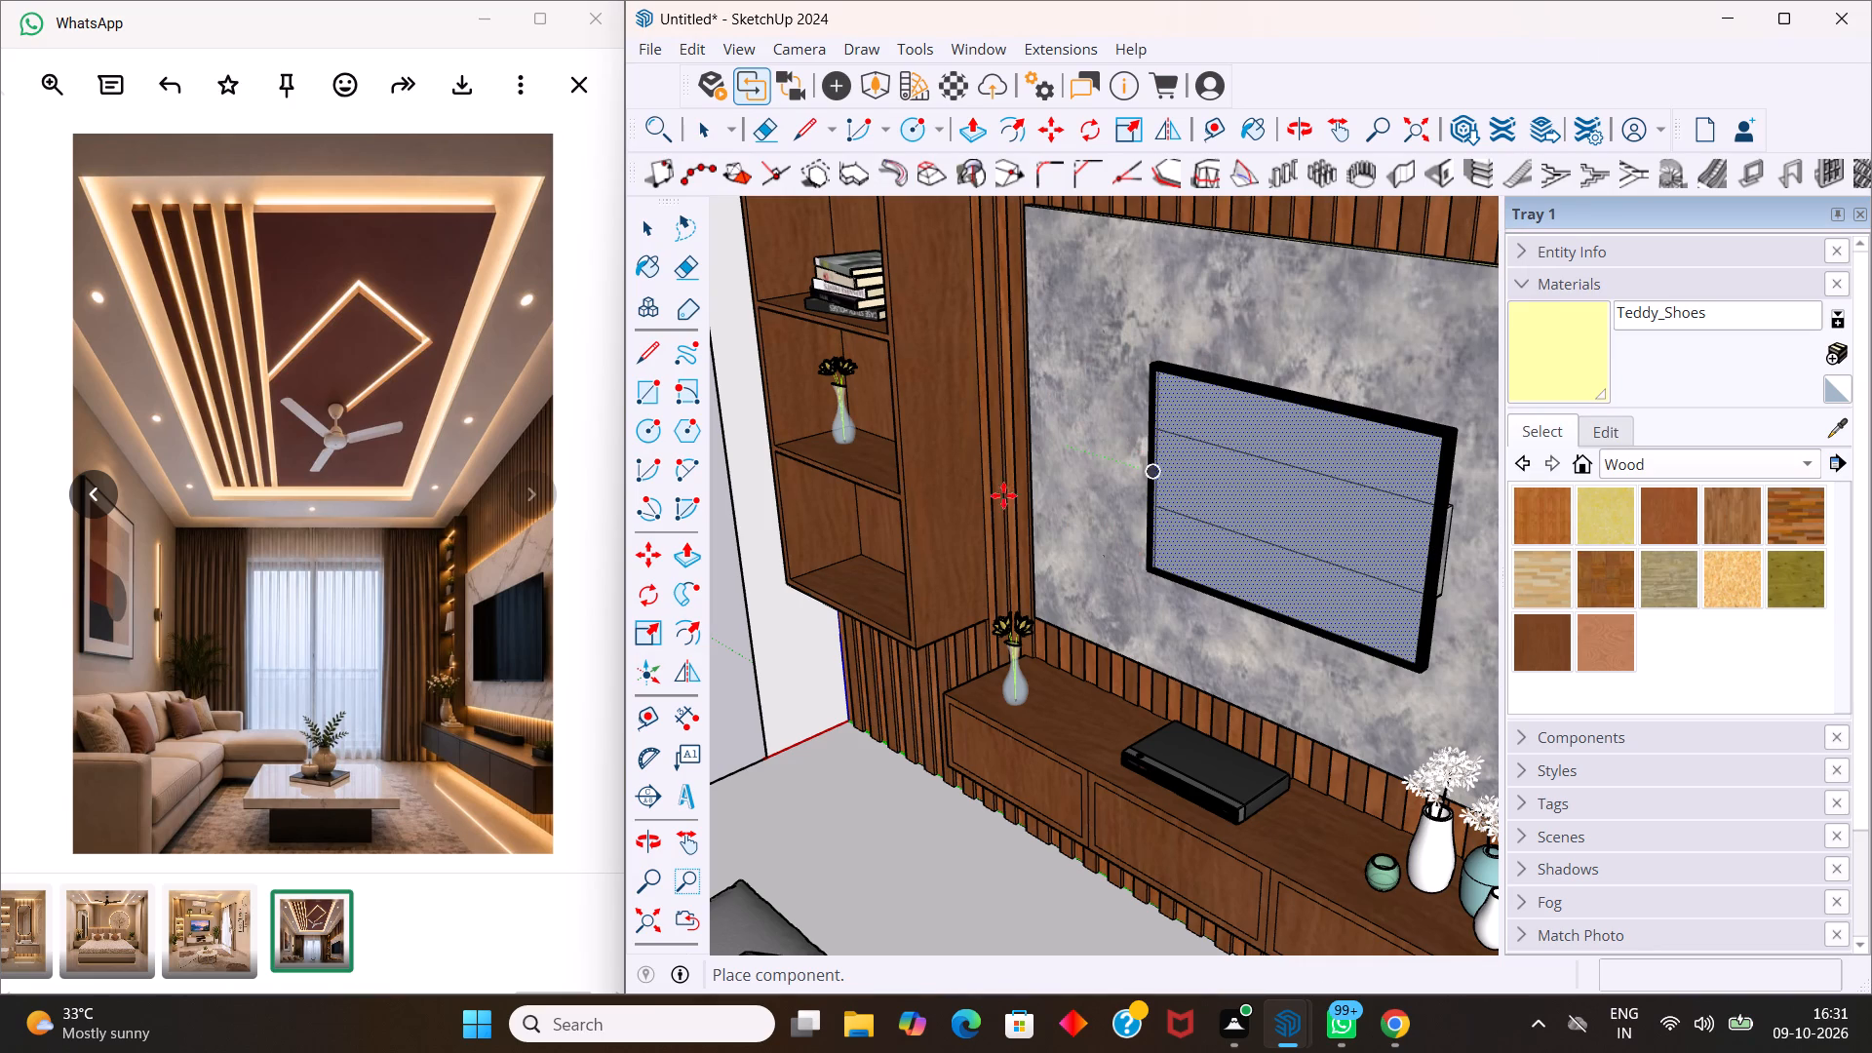
scroll(884, 441, "down", 10)
scroll(868, 423, "down", 15)
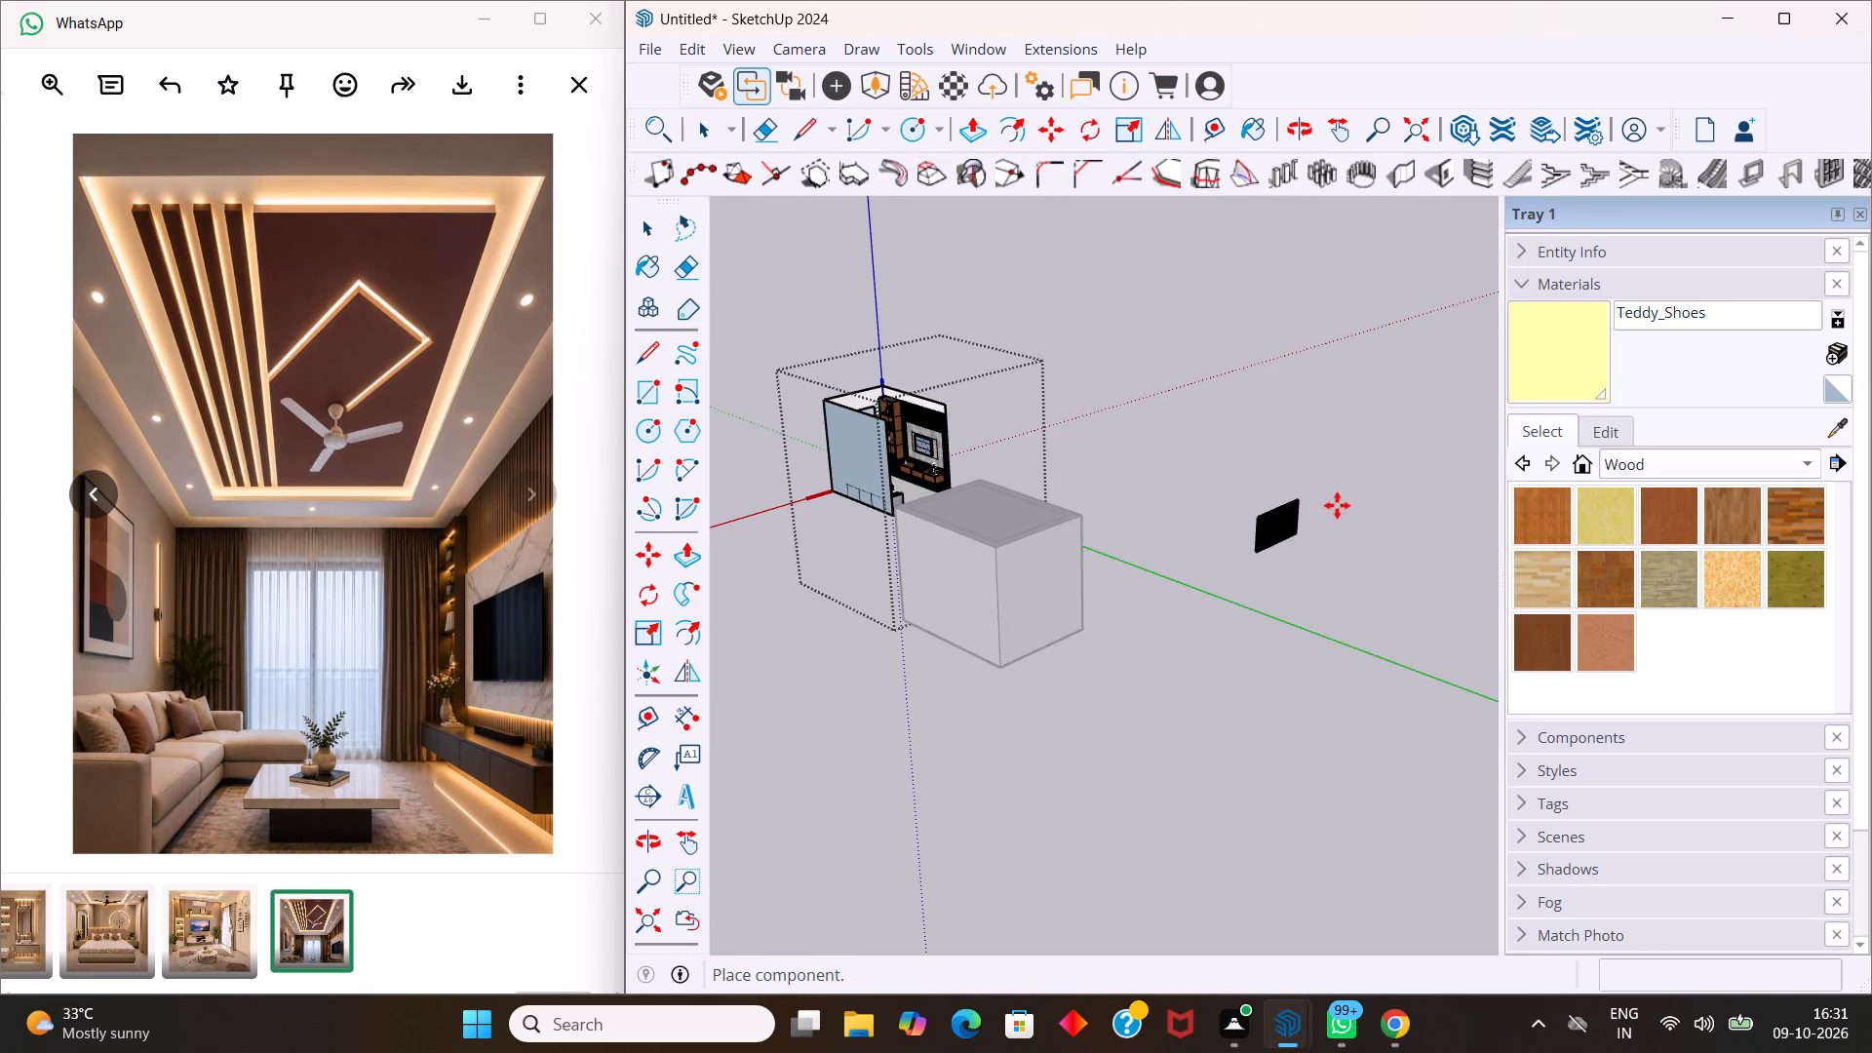
left_click(1337, 504)
Examine the placed TV model from its front and back and its position relative to the room.
scroll(1284, 544, "up", 15)
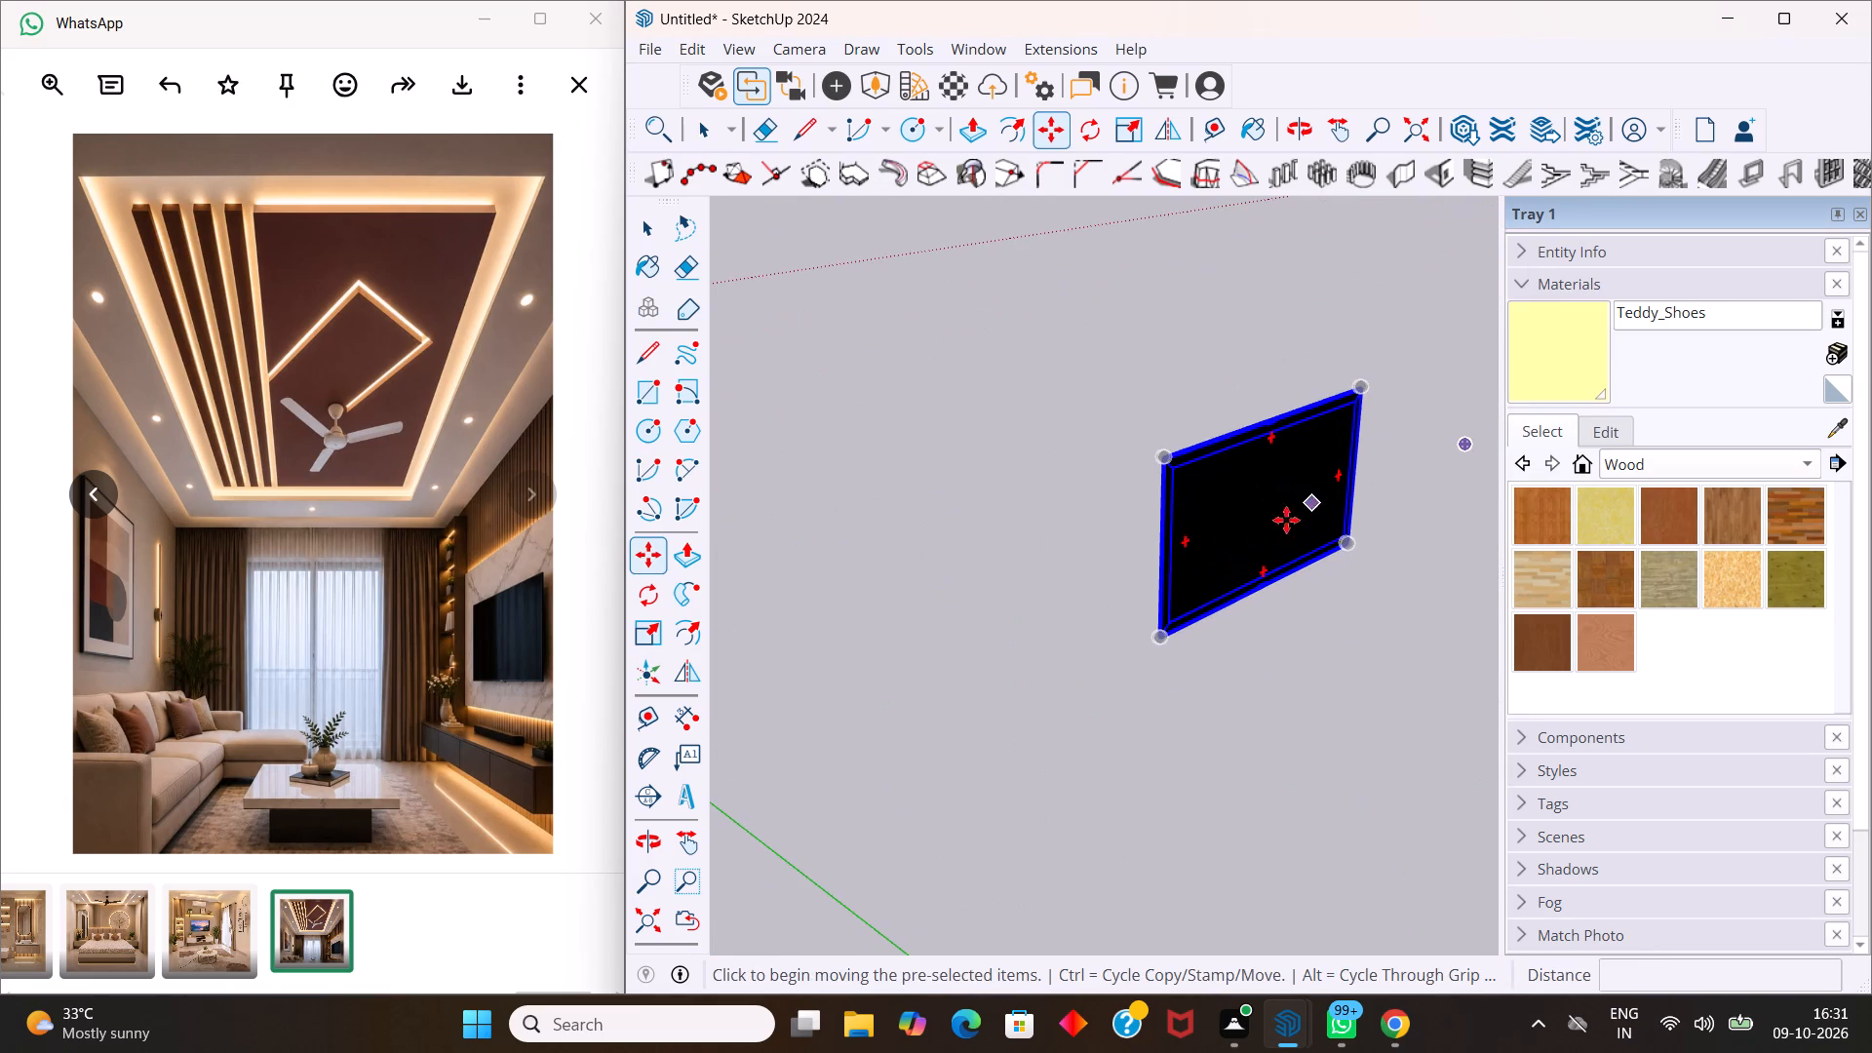
middle_click_drag(1169, 550, 1337, 596)
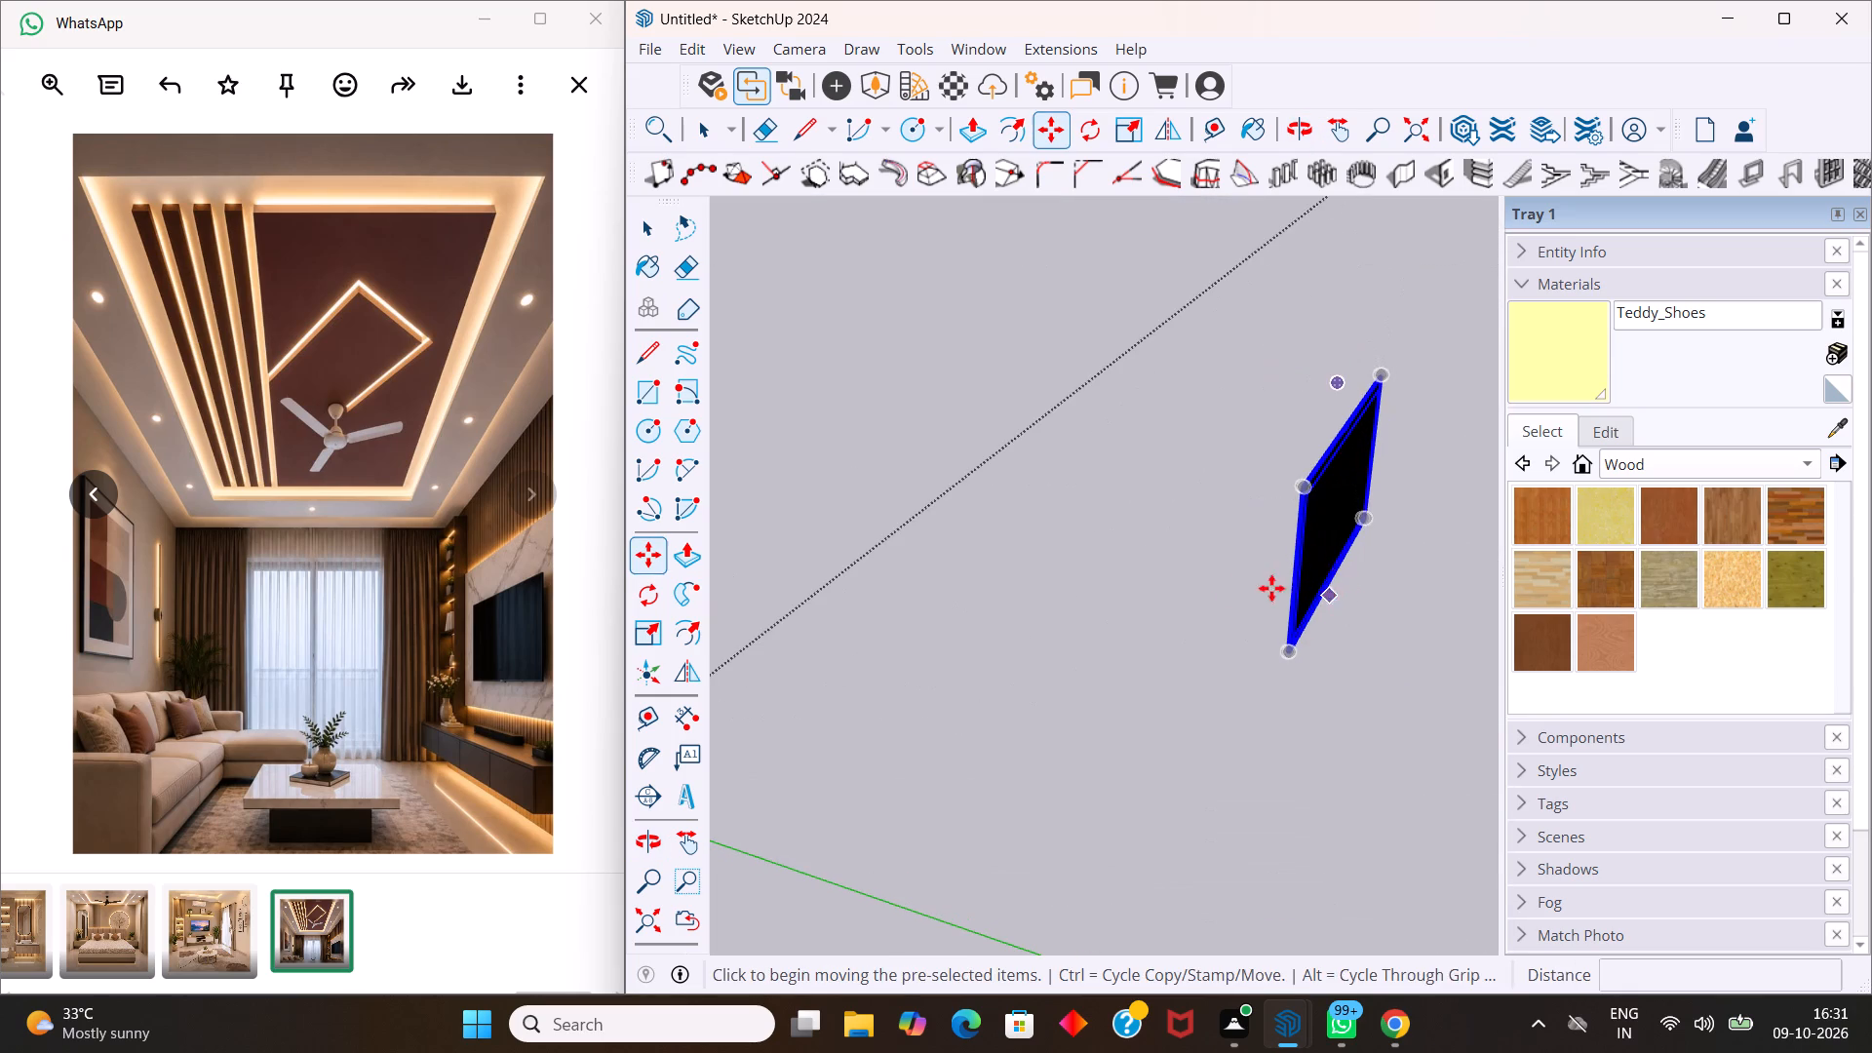
scroll(992, 557, "down", 12)
middle_click_drag(883, 532, 1363, 521)
scroll(1161, 633, "up", 5)
scroll(878, 639, "down", 6)
middle_click_drag(1102, 531, 1049, 555)
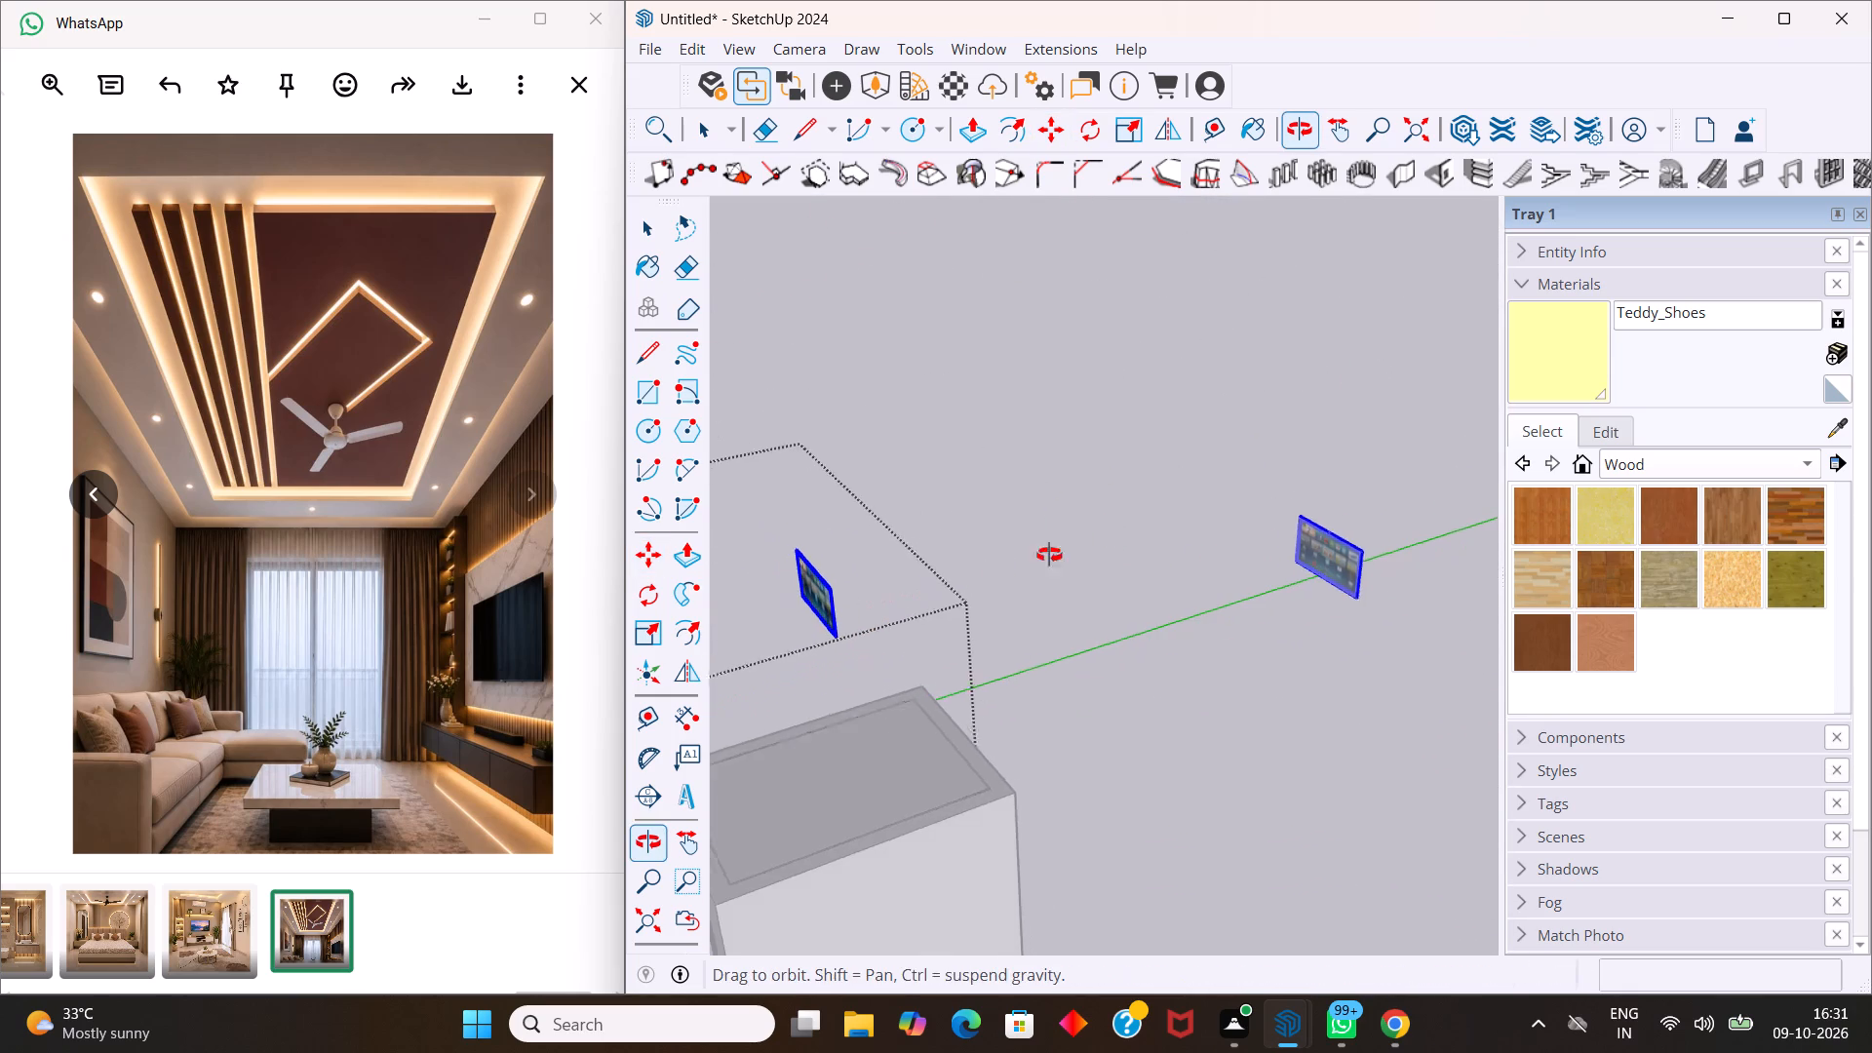
middle_click_drag(1049, 555, 959, 586)
scroll(933, 572, "down", 6)
scroll(939, 551, "up", 3)
scroll(942, 551, "down", 11)
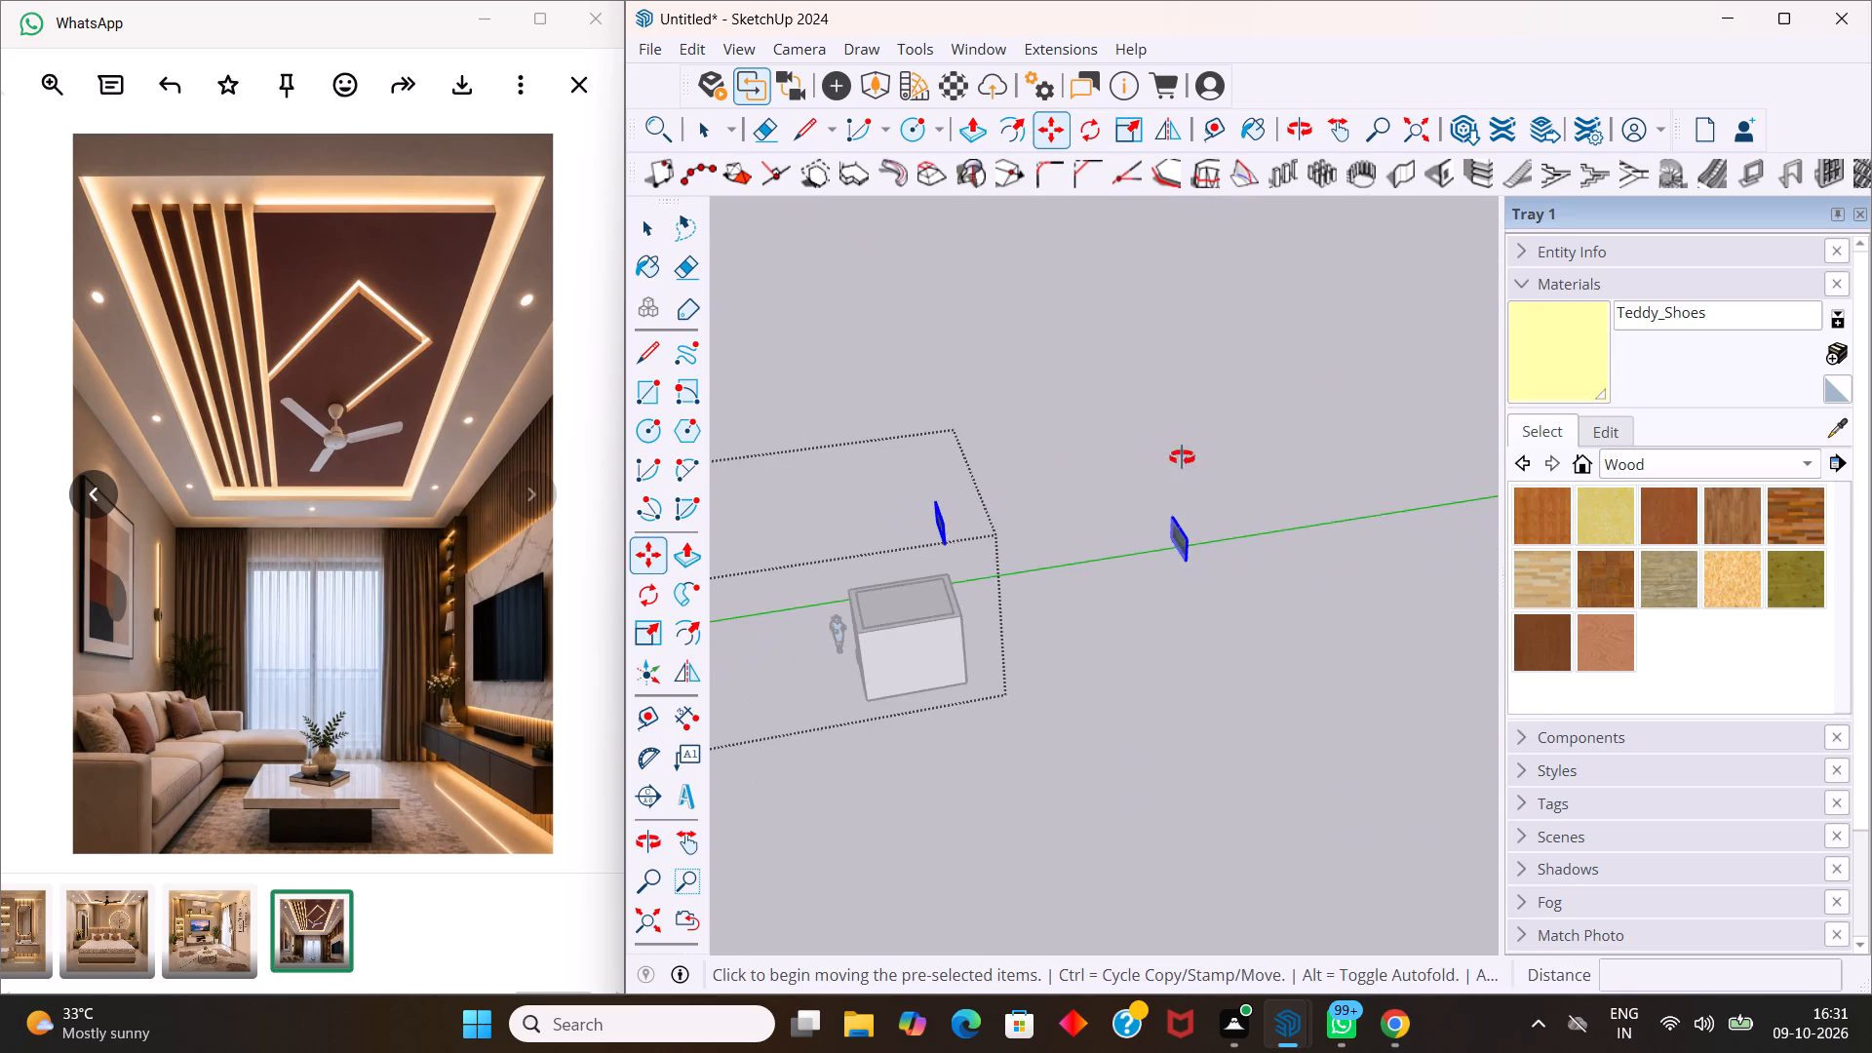
middle_click_drag(1182, 457, 570, 478)
scroll(1336, 481, "up", 12)
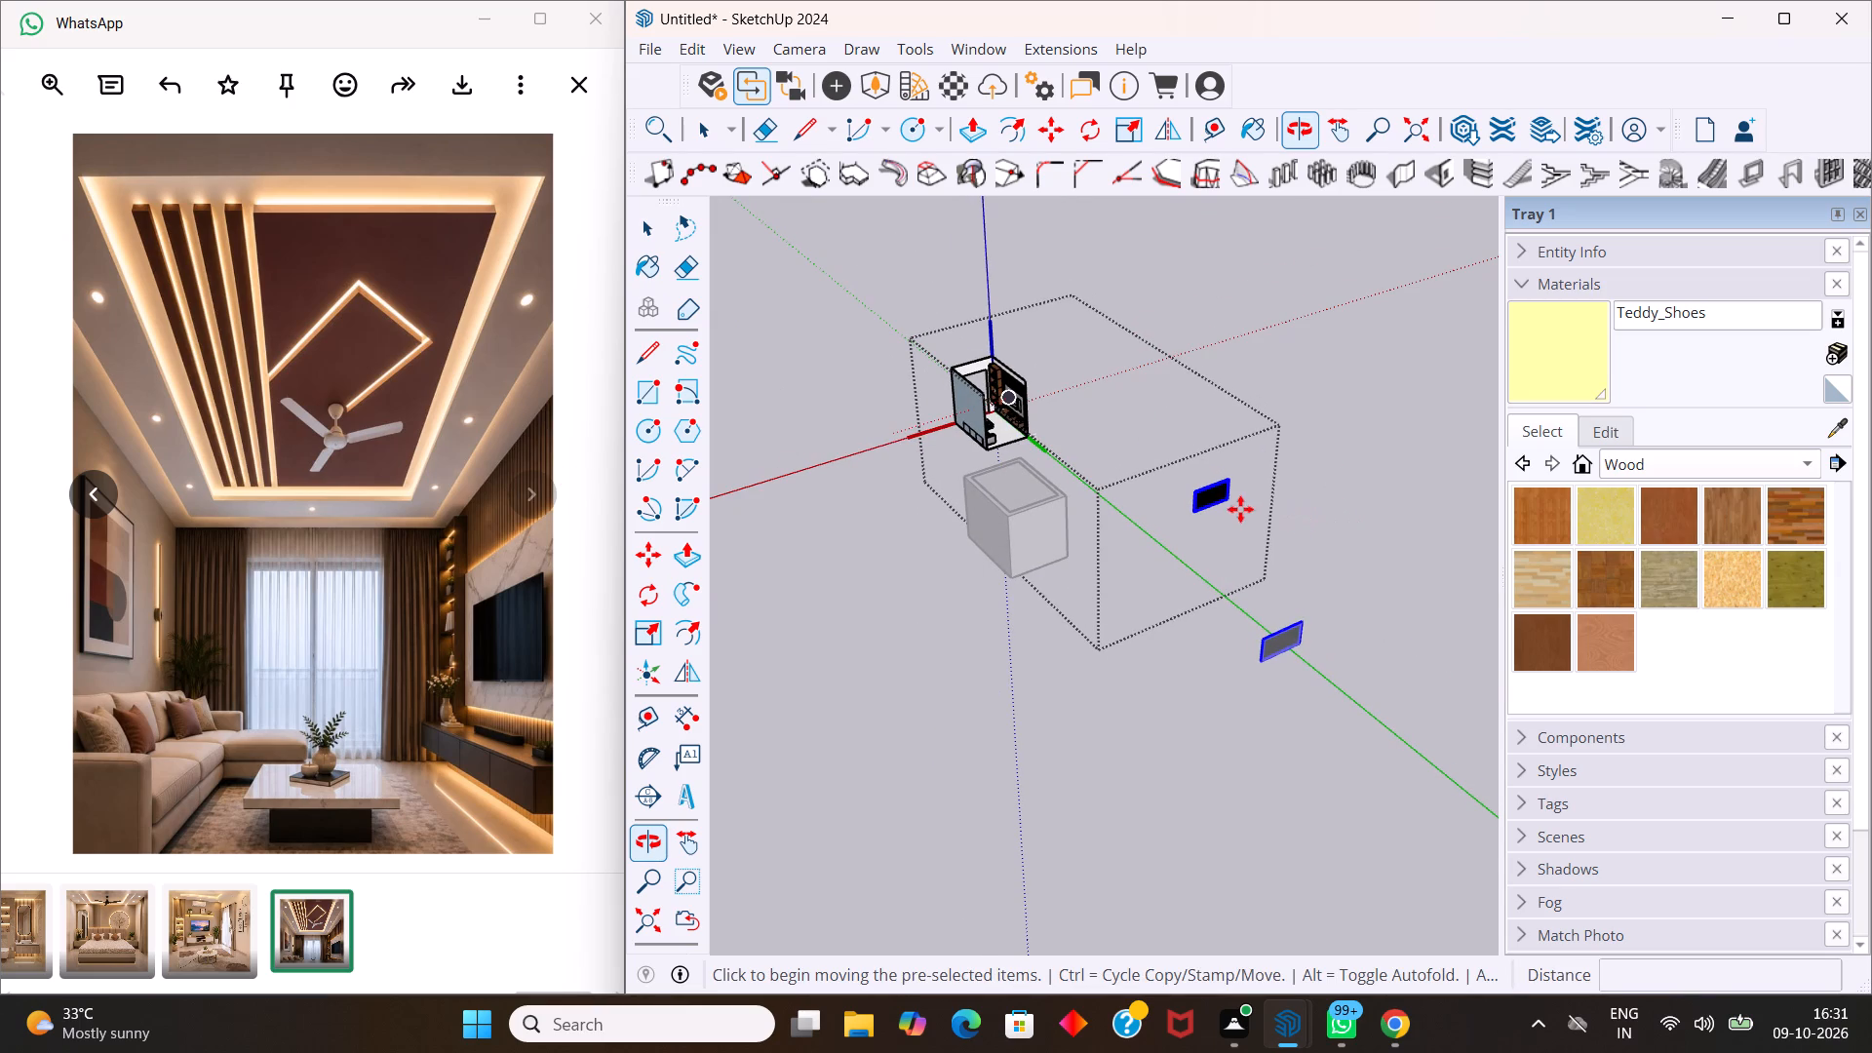
scroll(1240, 509, "up", 9)
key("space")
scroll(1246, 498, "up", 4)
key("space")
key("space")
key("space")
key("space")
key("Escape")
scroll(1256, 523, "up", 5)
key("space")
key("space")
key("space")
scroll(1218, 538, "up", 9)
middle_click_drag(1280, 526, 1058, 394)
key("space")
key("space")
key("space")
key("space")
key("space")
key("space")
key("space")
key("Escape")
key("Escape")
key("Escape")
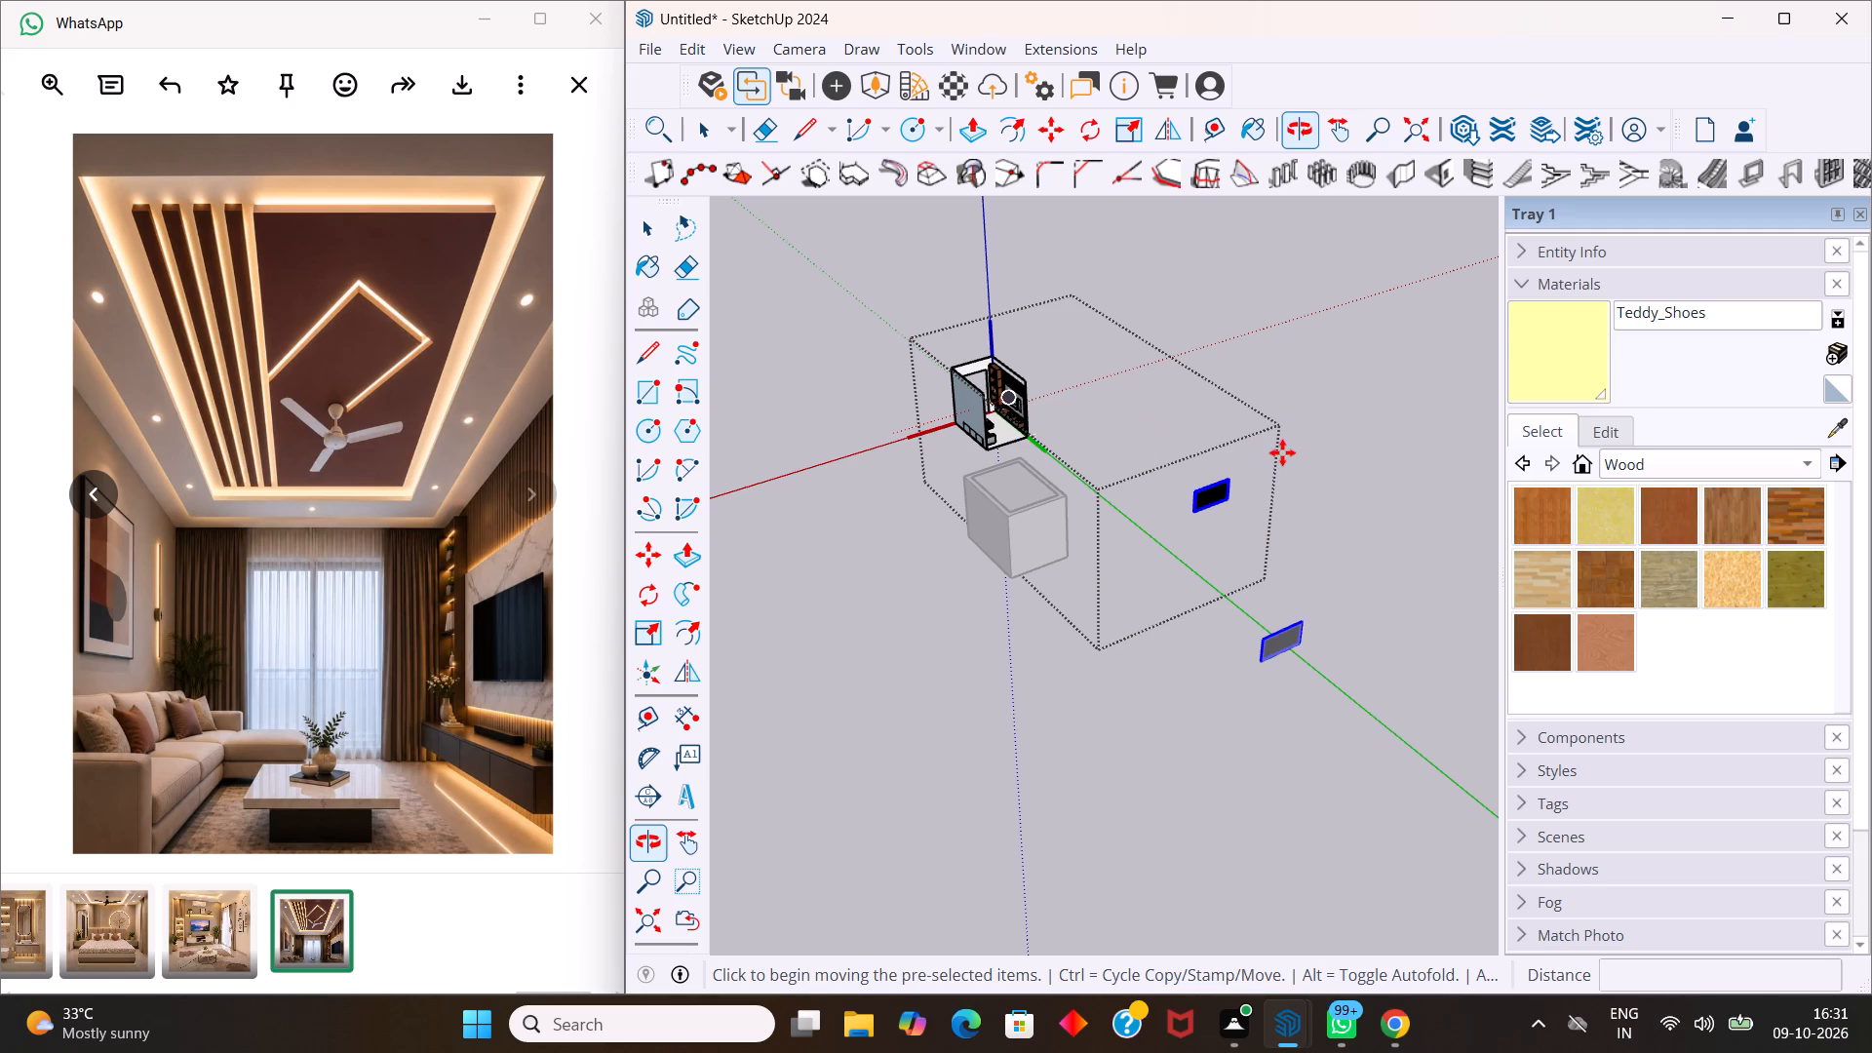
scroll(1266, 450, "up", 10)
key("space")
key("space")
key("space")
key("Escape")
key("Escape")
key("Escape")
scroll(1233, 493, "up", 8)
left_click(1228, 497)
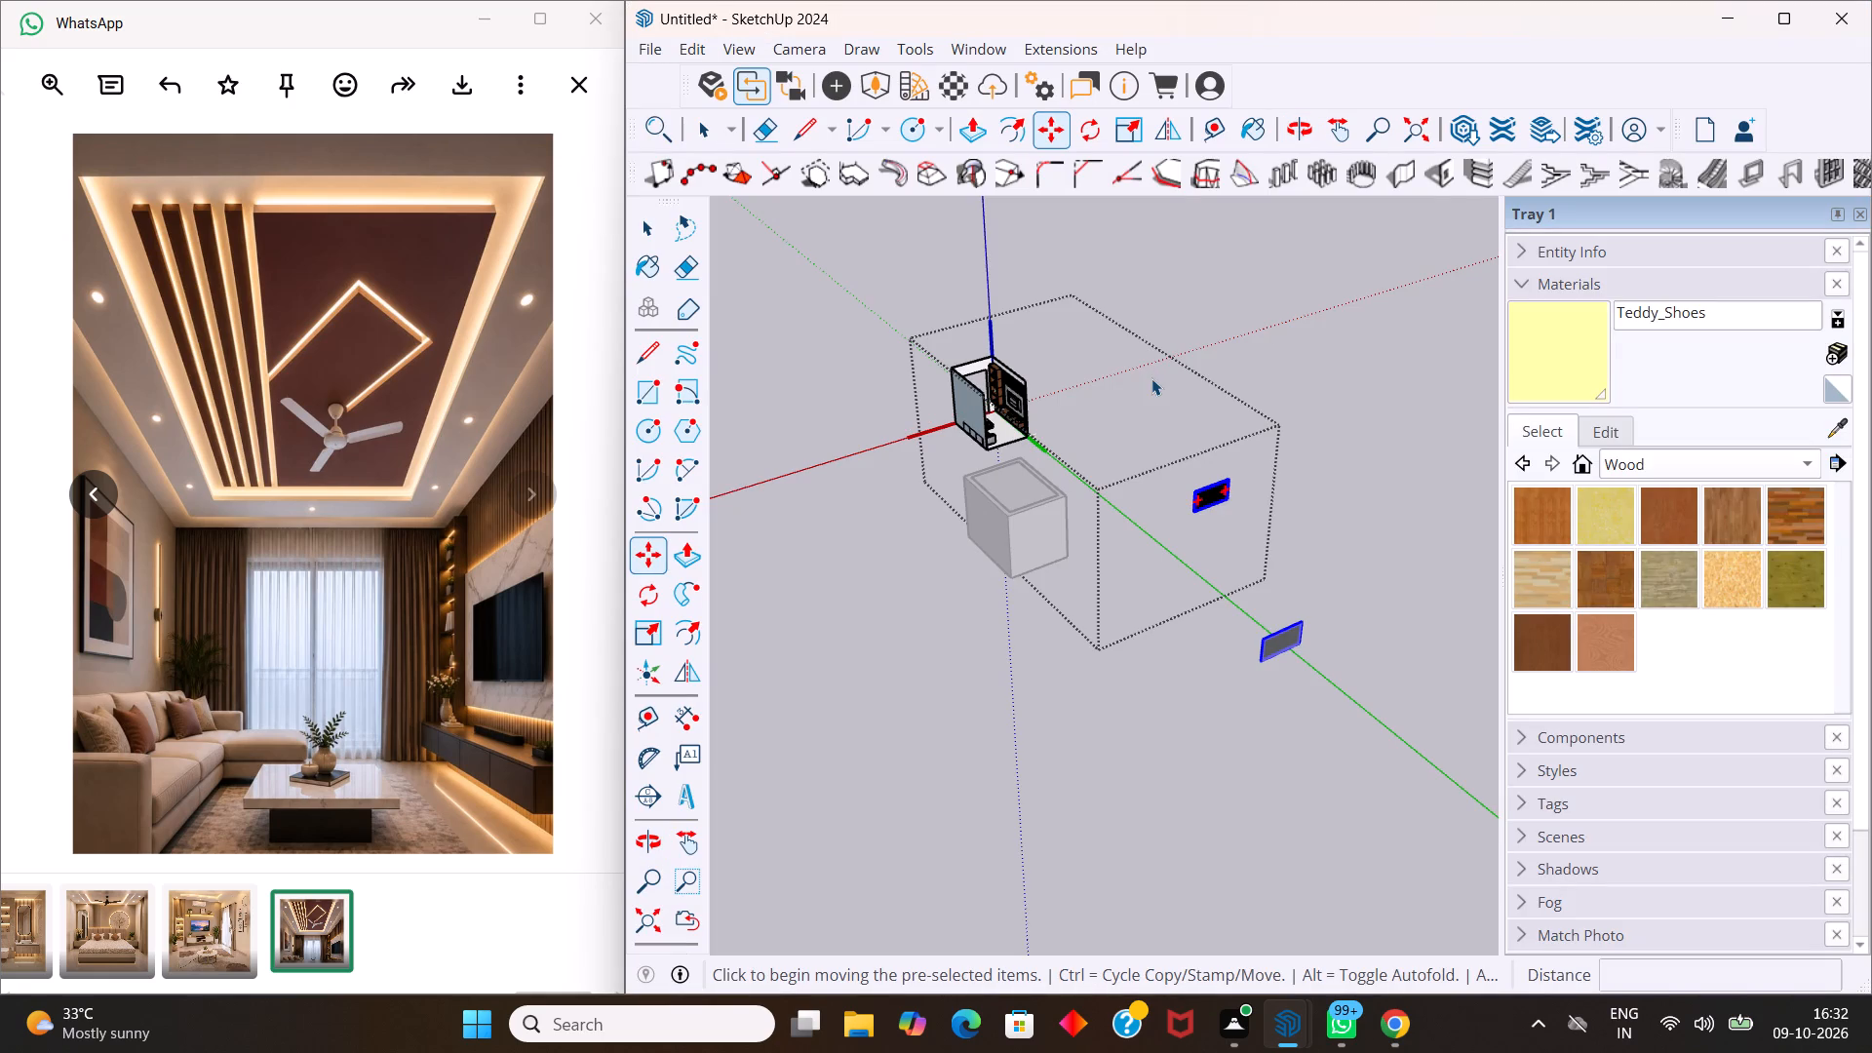
Reopen the living room group and flip the imported TV front to back across its green-axis plane.
middle_click_drag(1221, 458, 1151, 458)
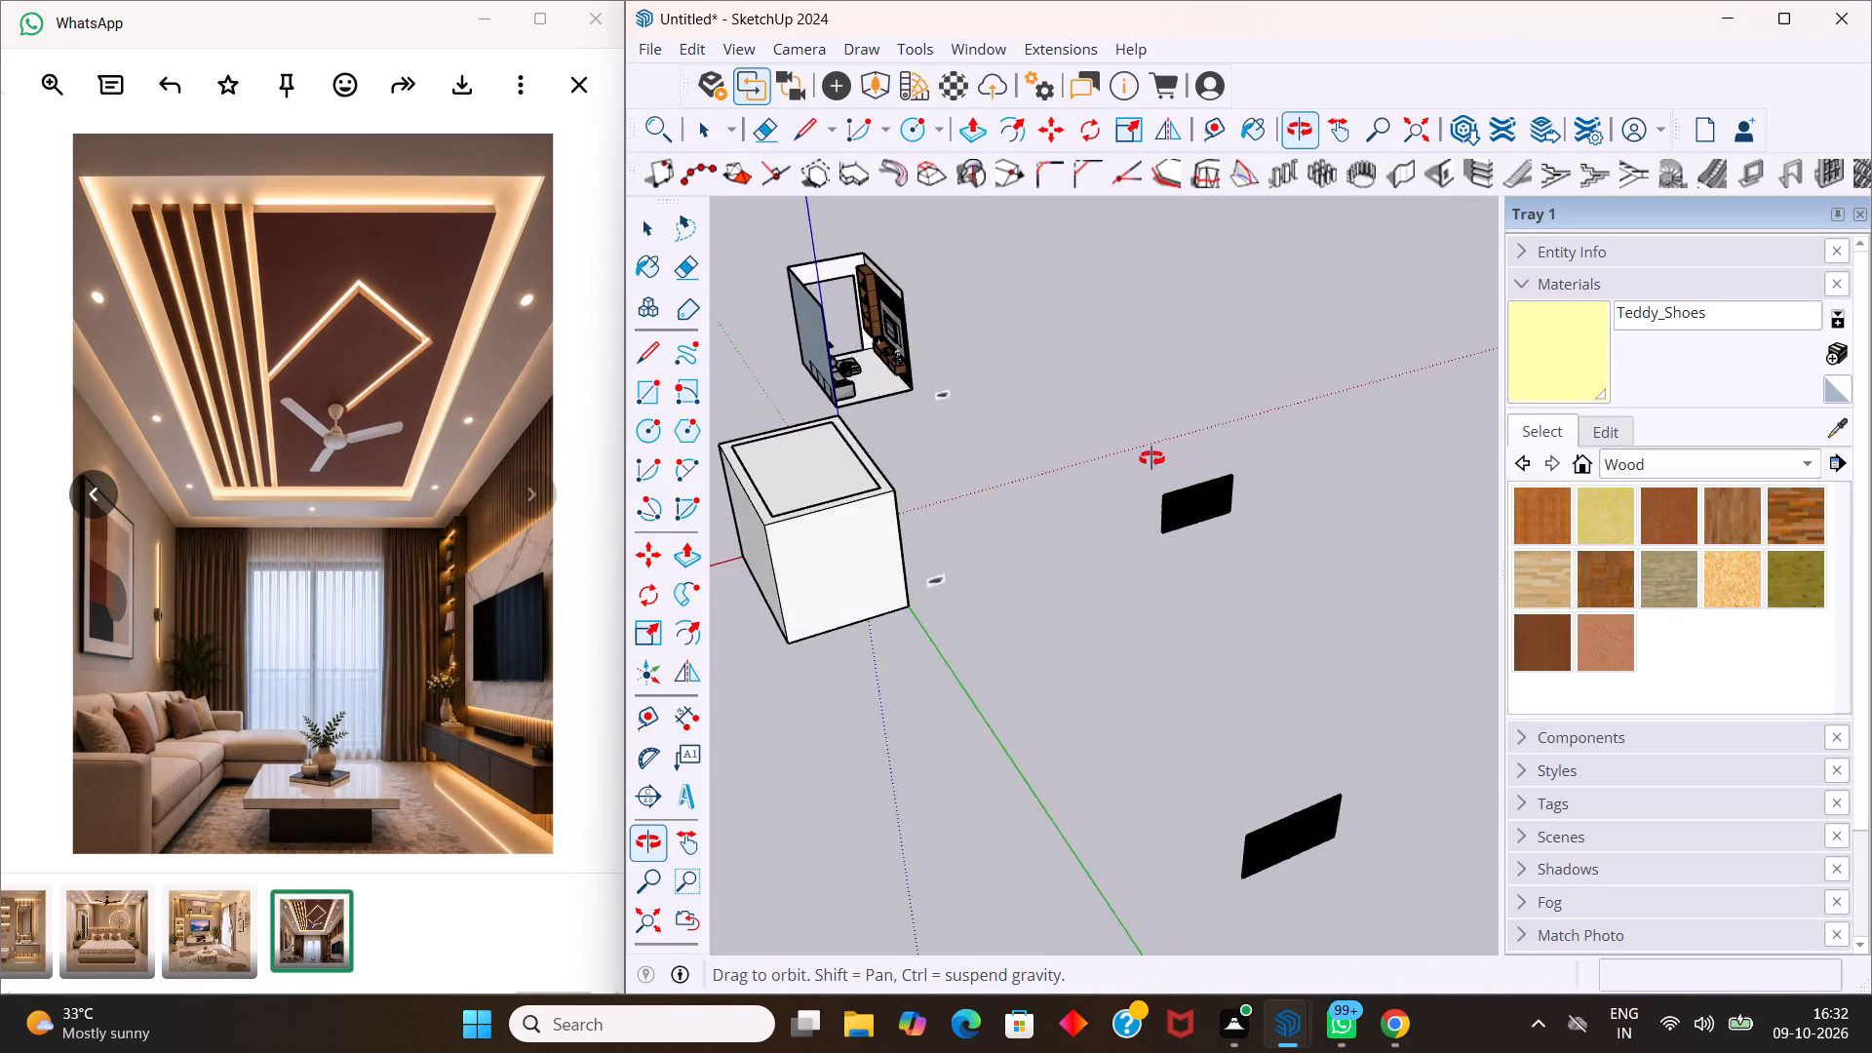
middle_click_drag(1151, 458, 1013, 409)
double_click(1012, 377)
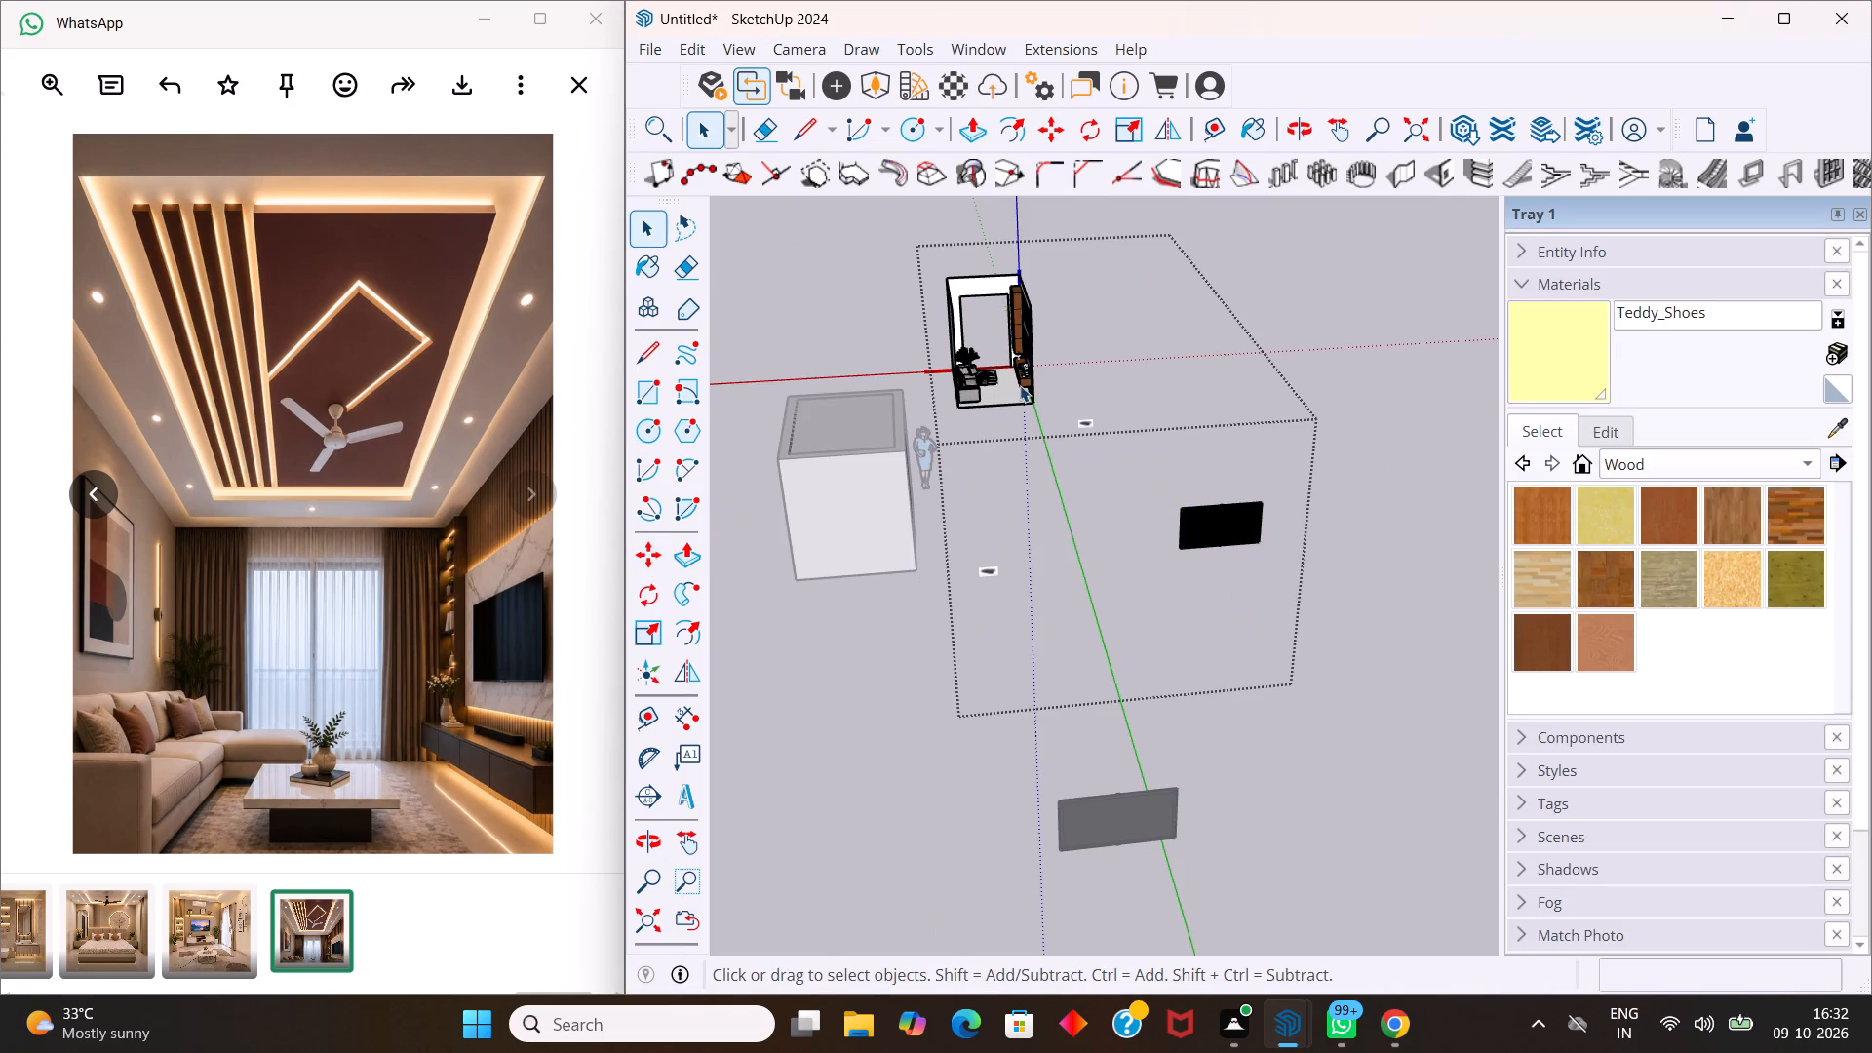
scroll(1185, 472, "up", 6)
left_click(1227, 565)
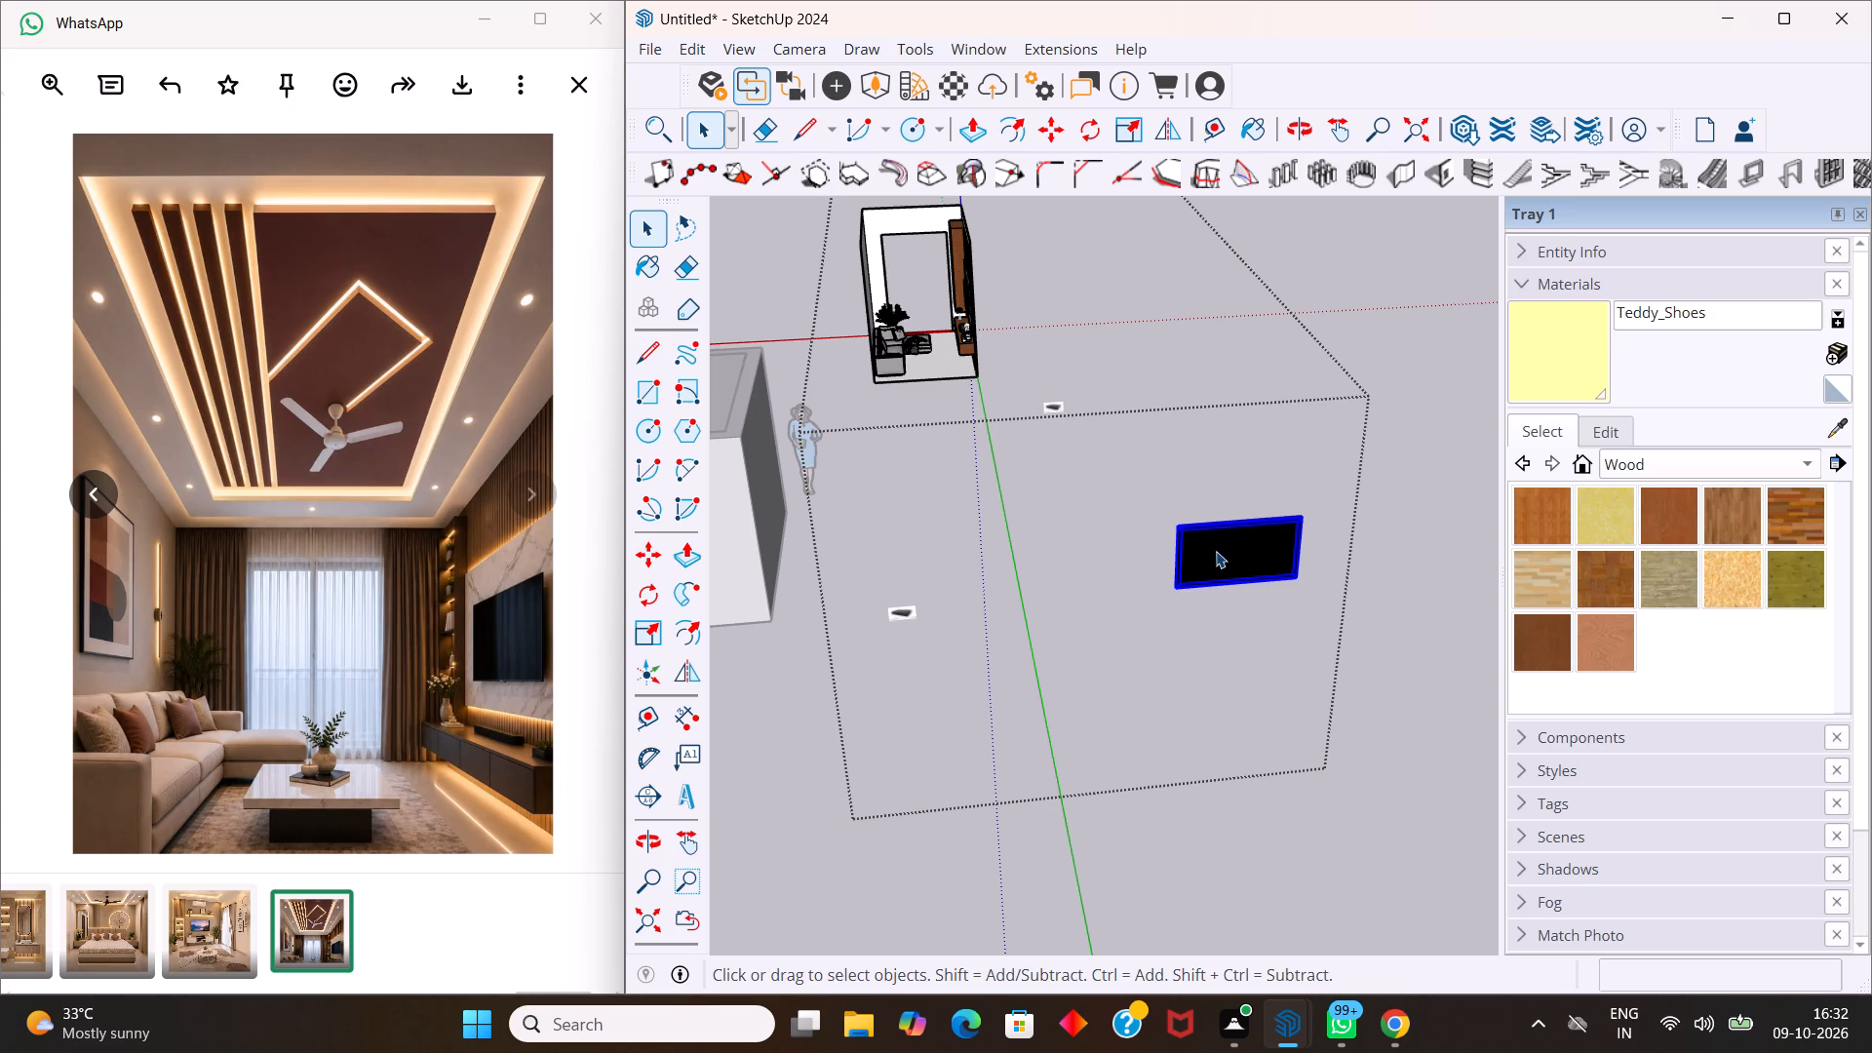
left_click(692, 669)
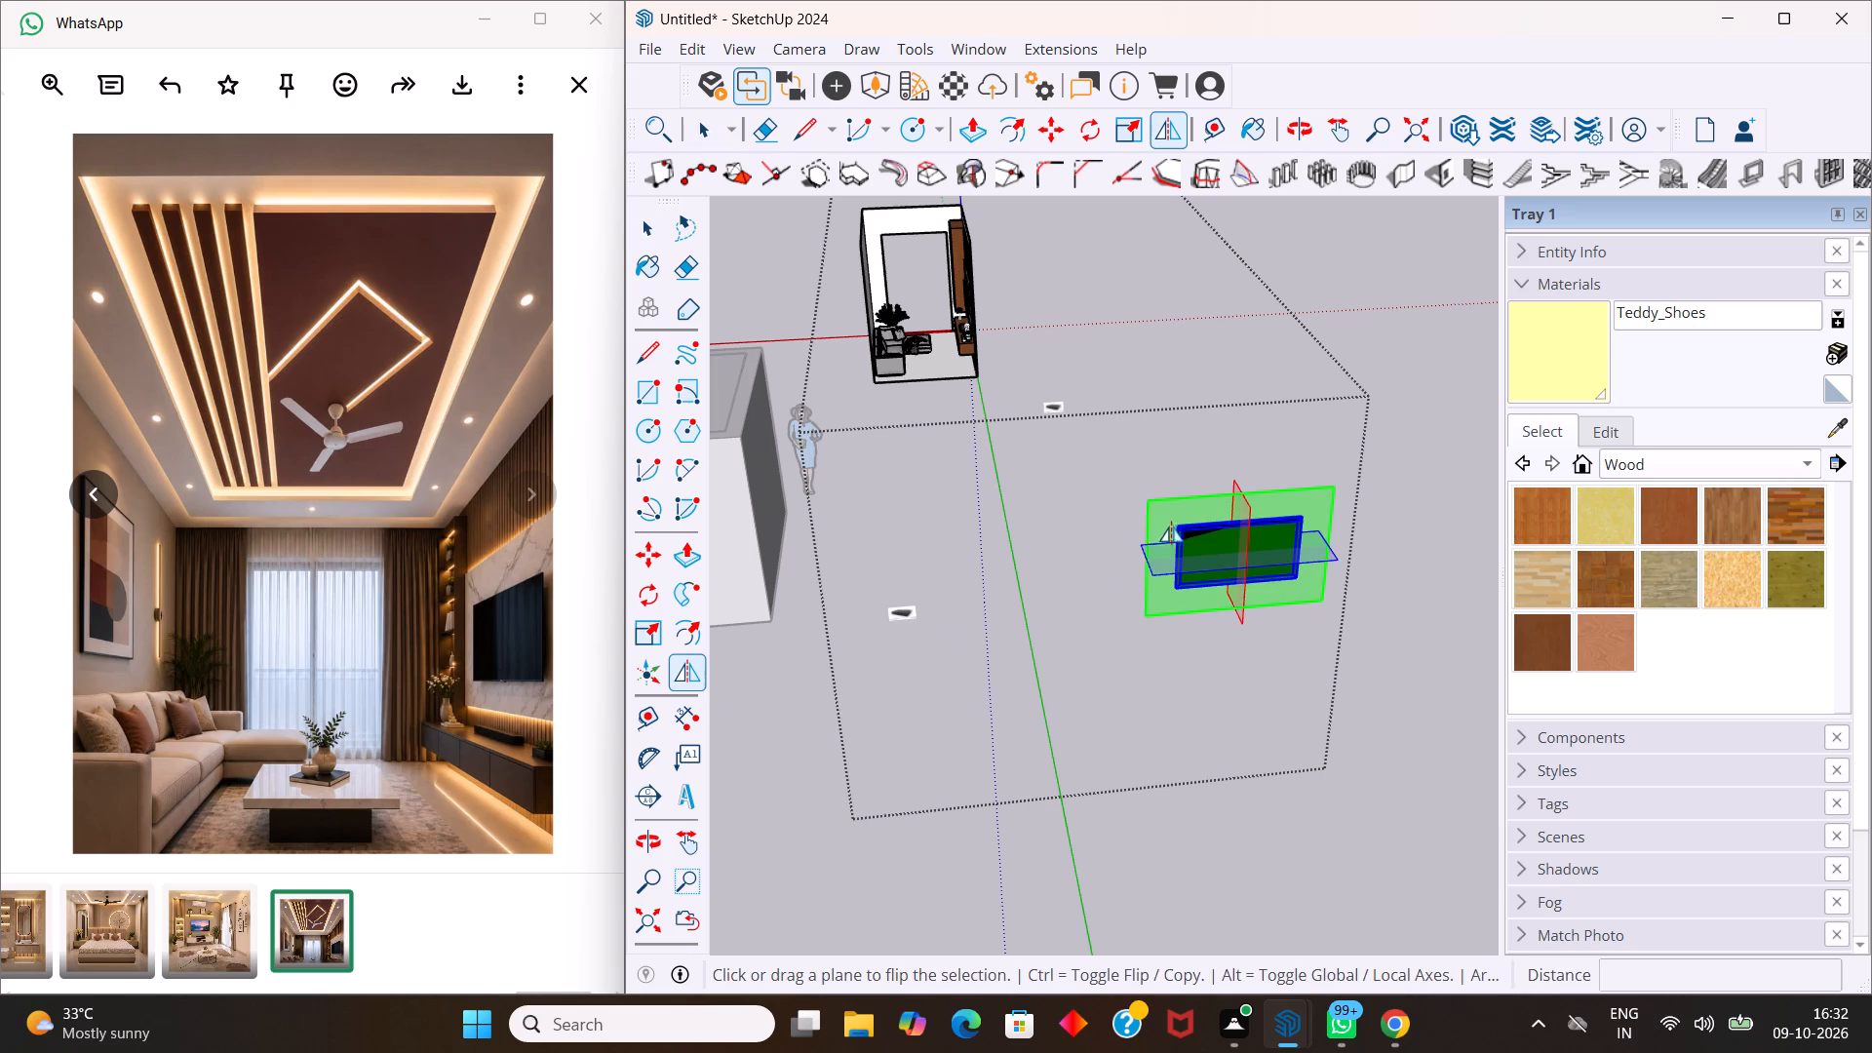
left_click(1156, 514)
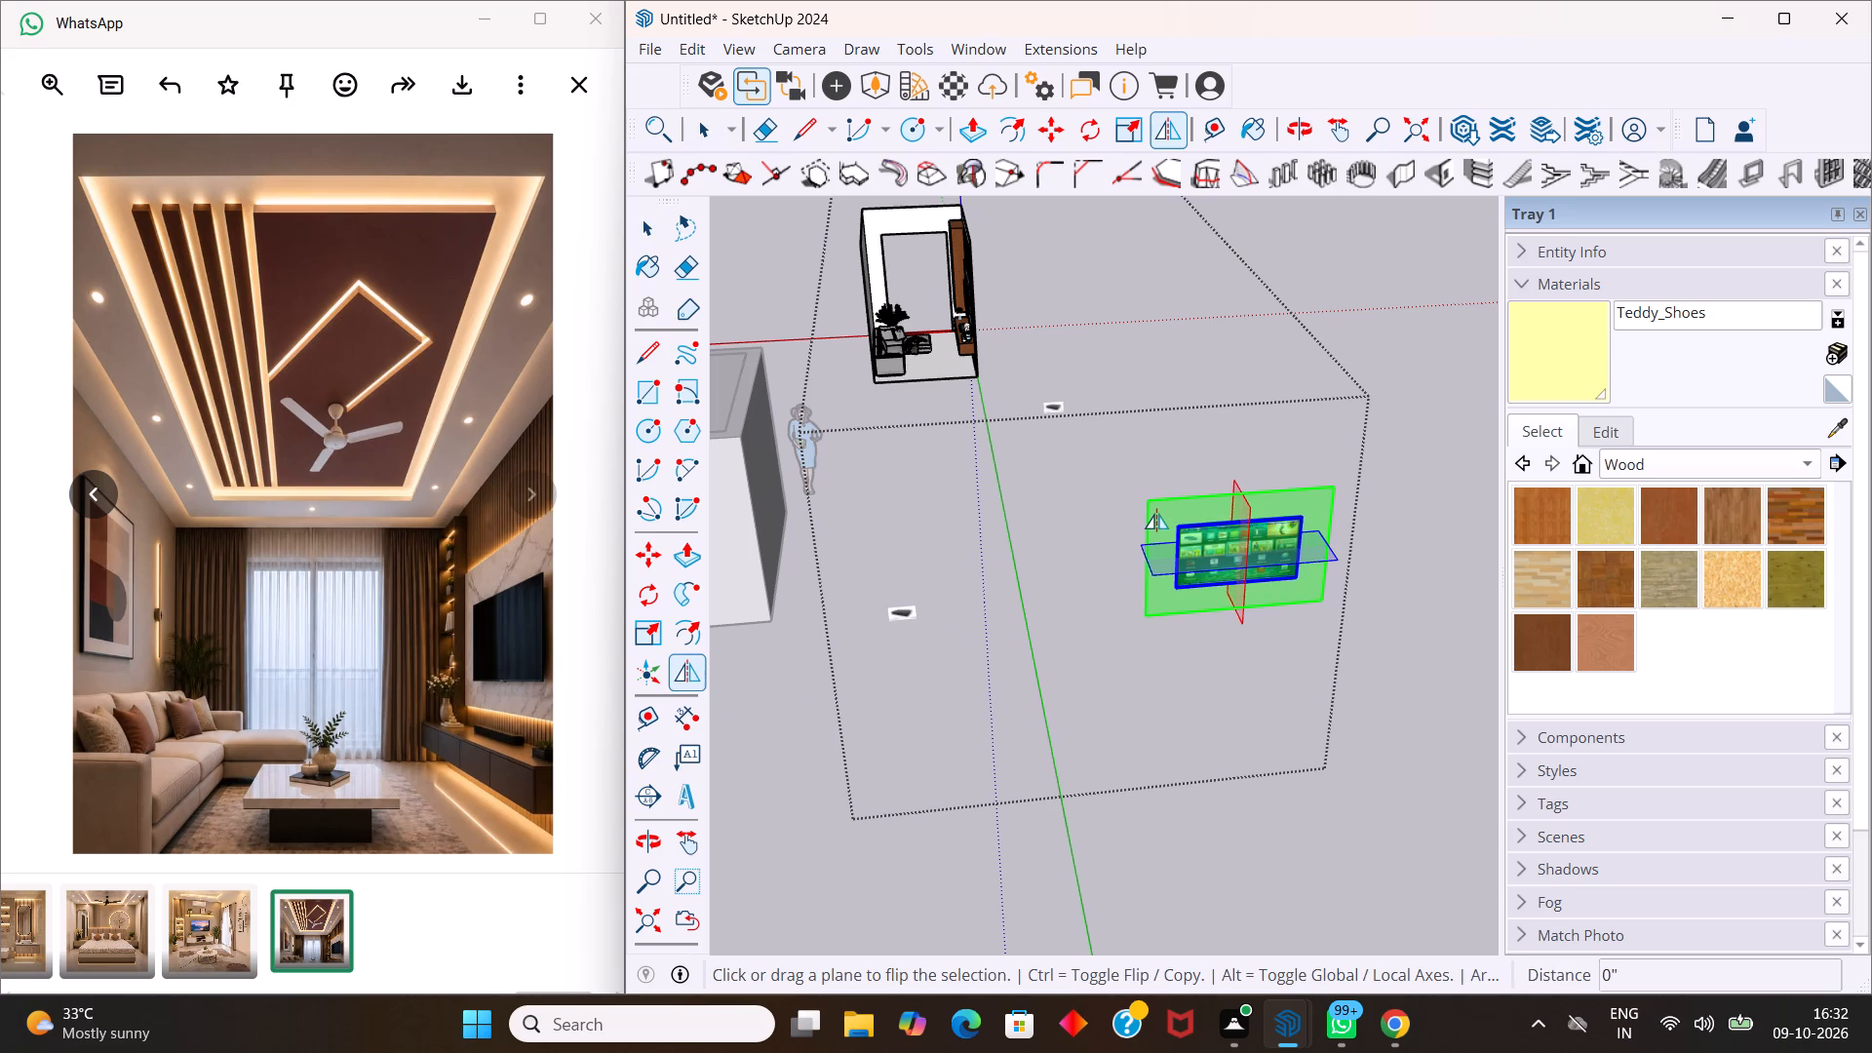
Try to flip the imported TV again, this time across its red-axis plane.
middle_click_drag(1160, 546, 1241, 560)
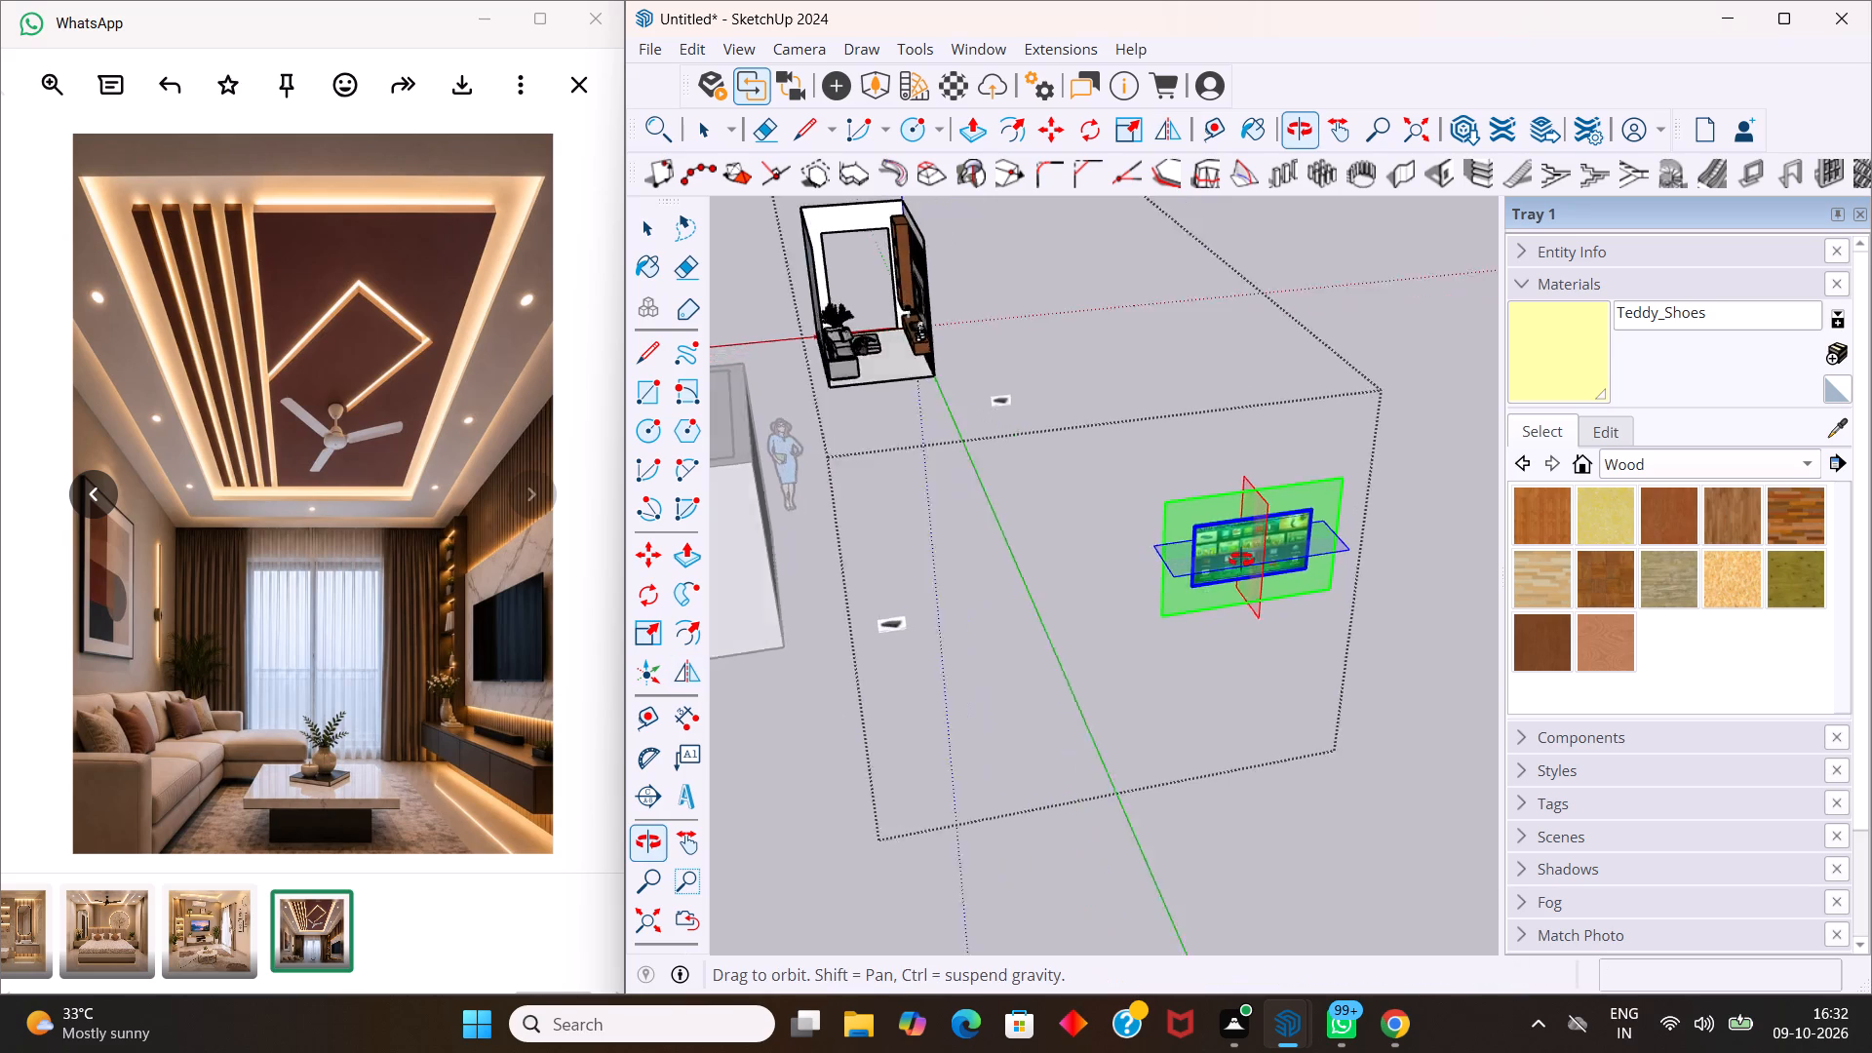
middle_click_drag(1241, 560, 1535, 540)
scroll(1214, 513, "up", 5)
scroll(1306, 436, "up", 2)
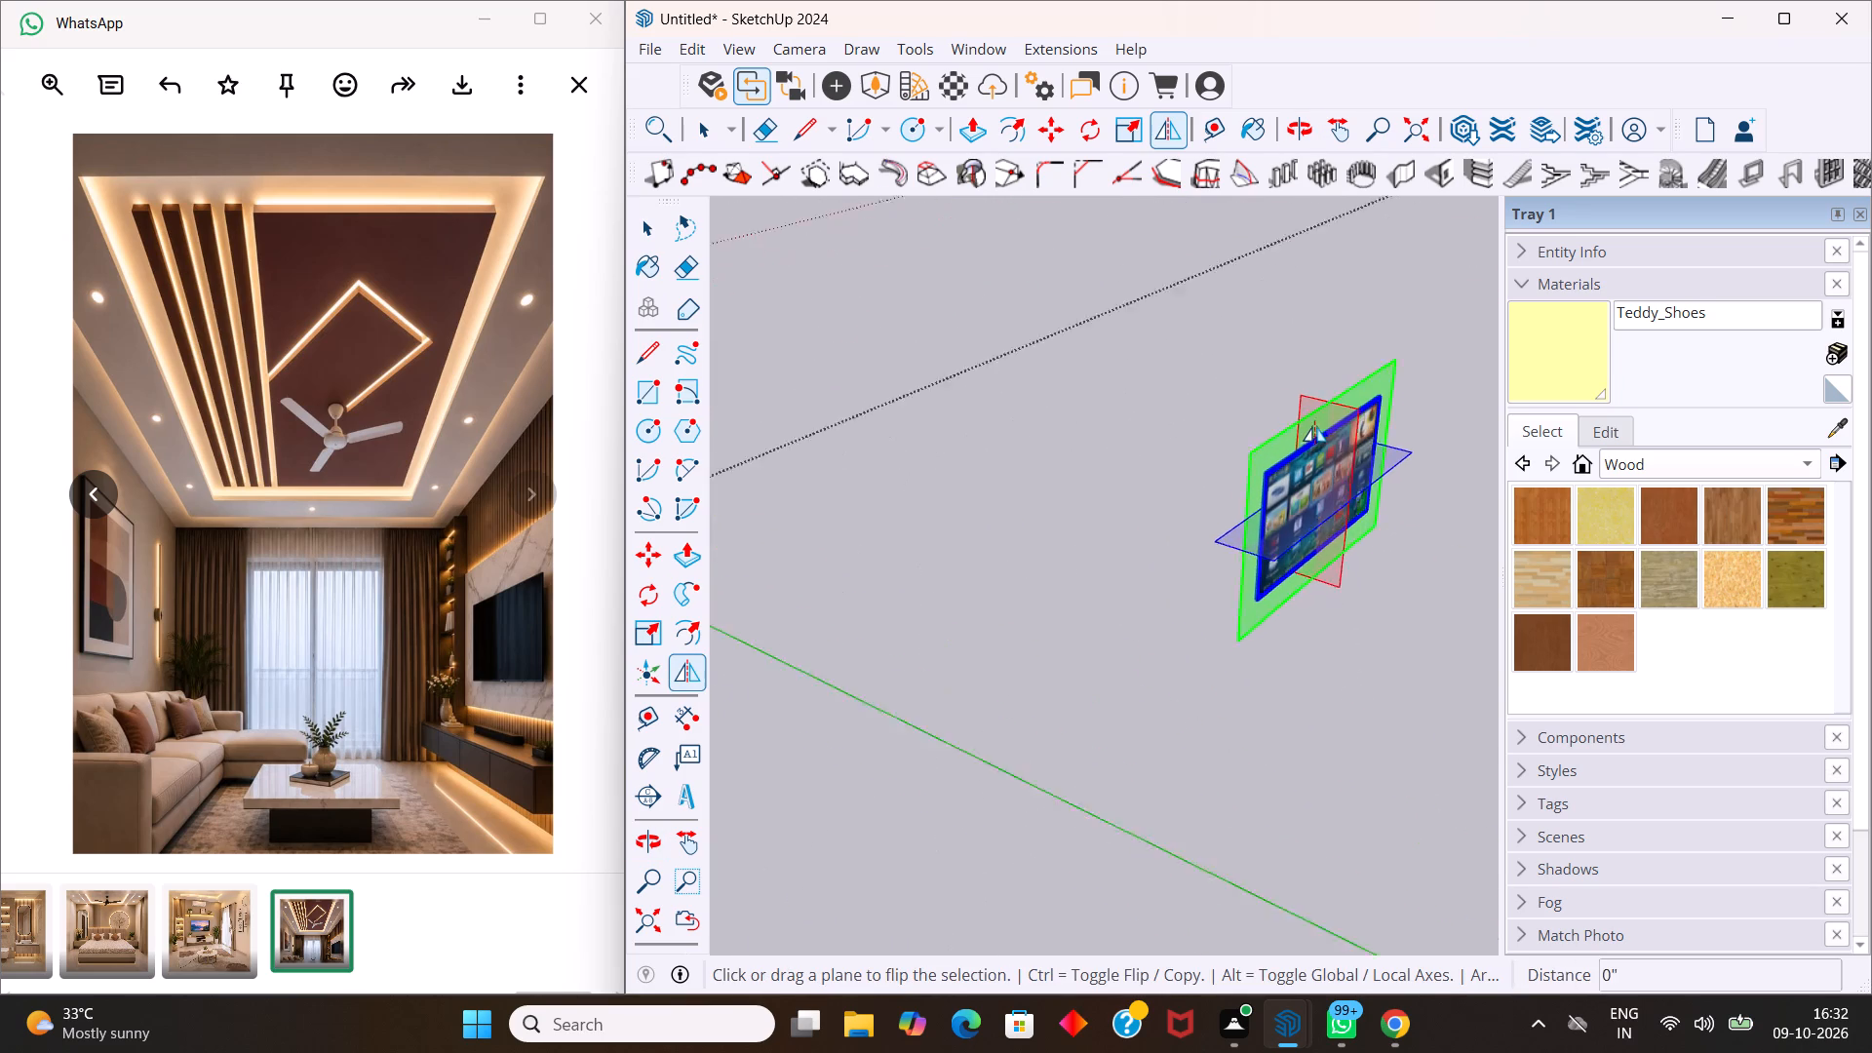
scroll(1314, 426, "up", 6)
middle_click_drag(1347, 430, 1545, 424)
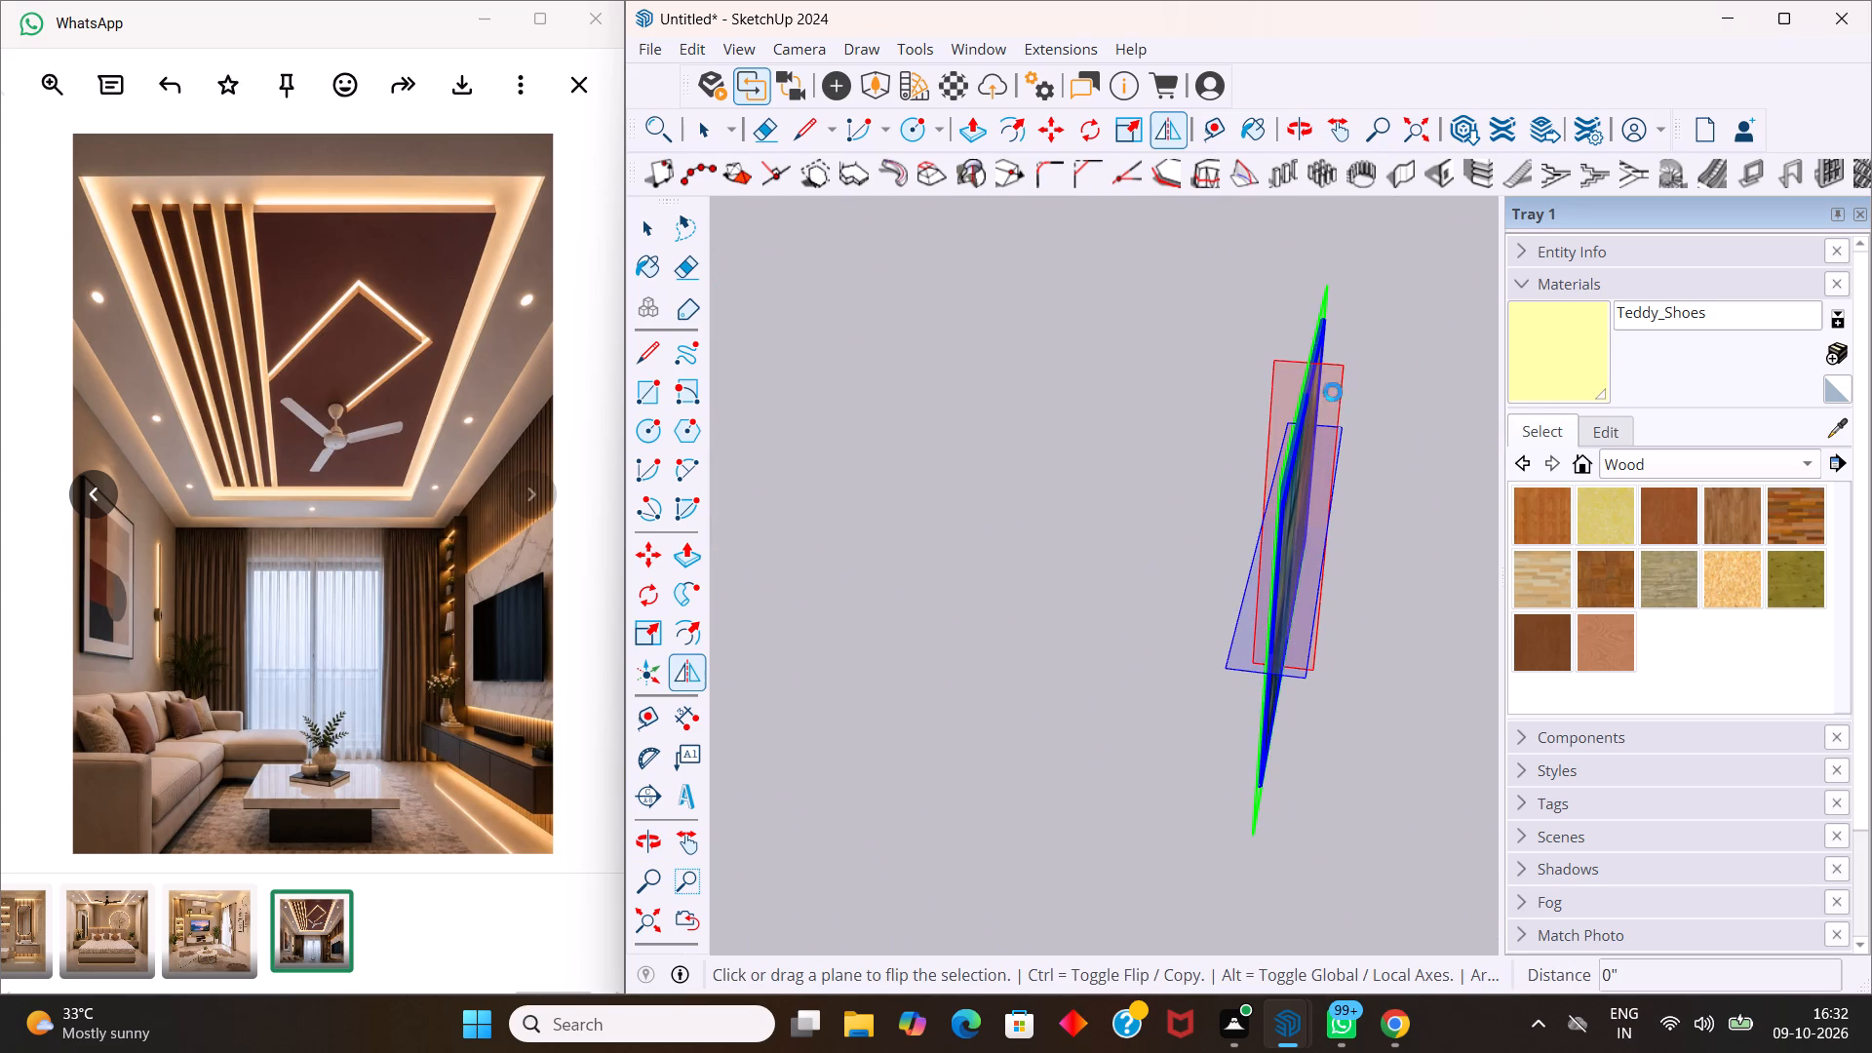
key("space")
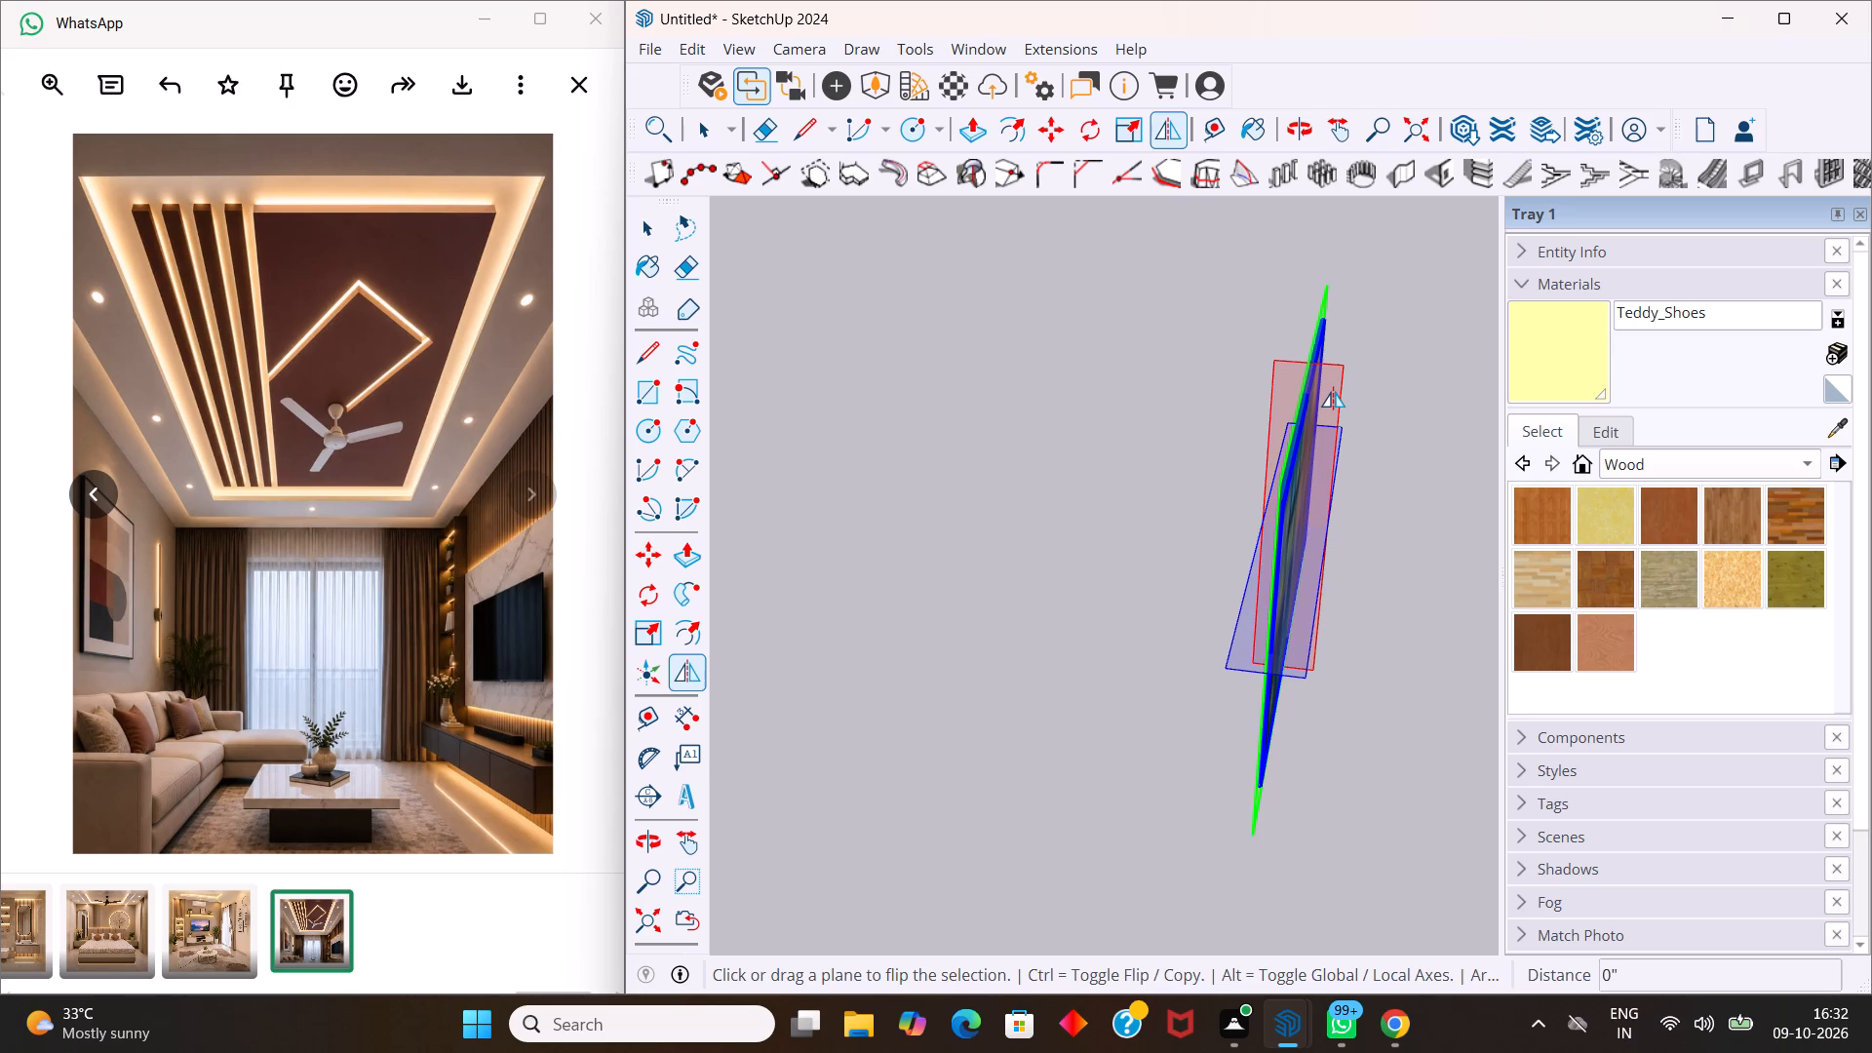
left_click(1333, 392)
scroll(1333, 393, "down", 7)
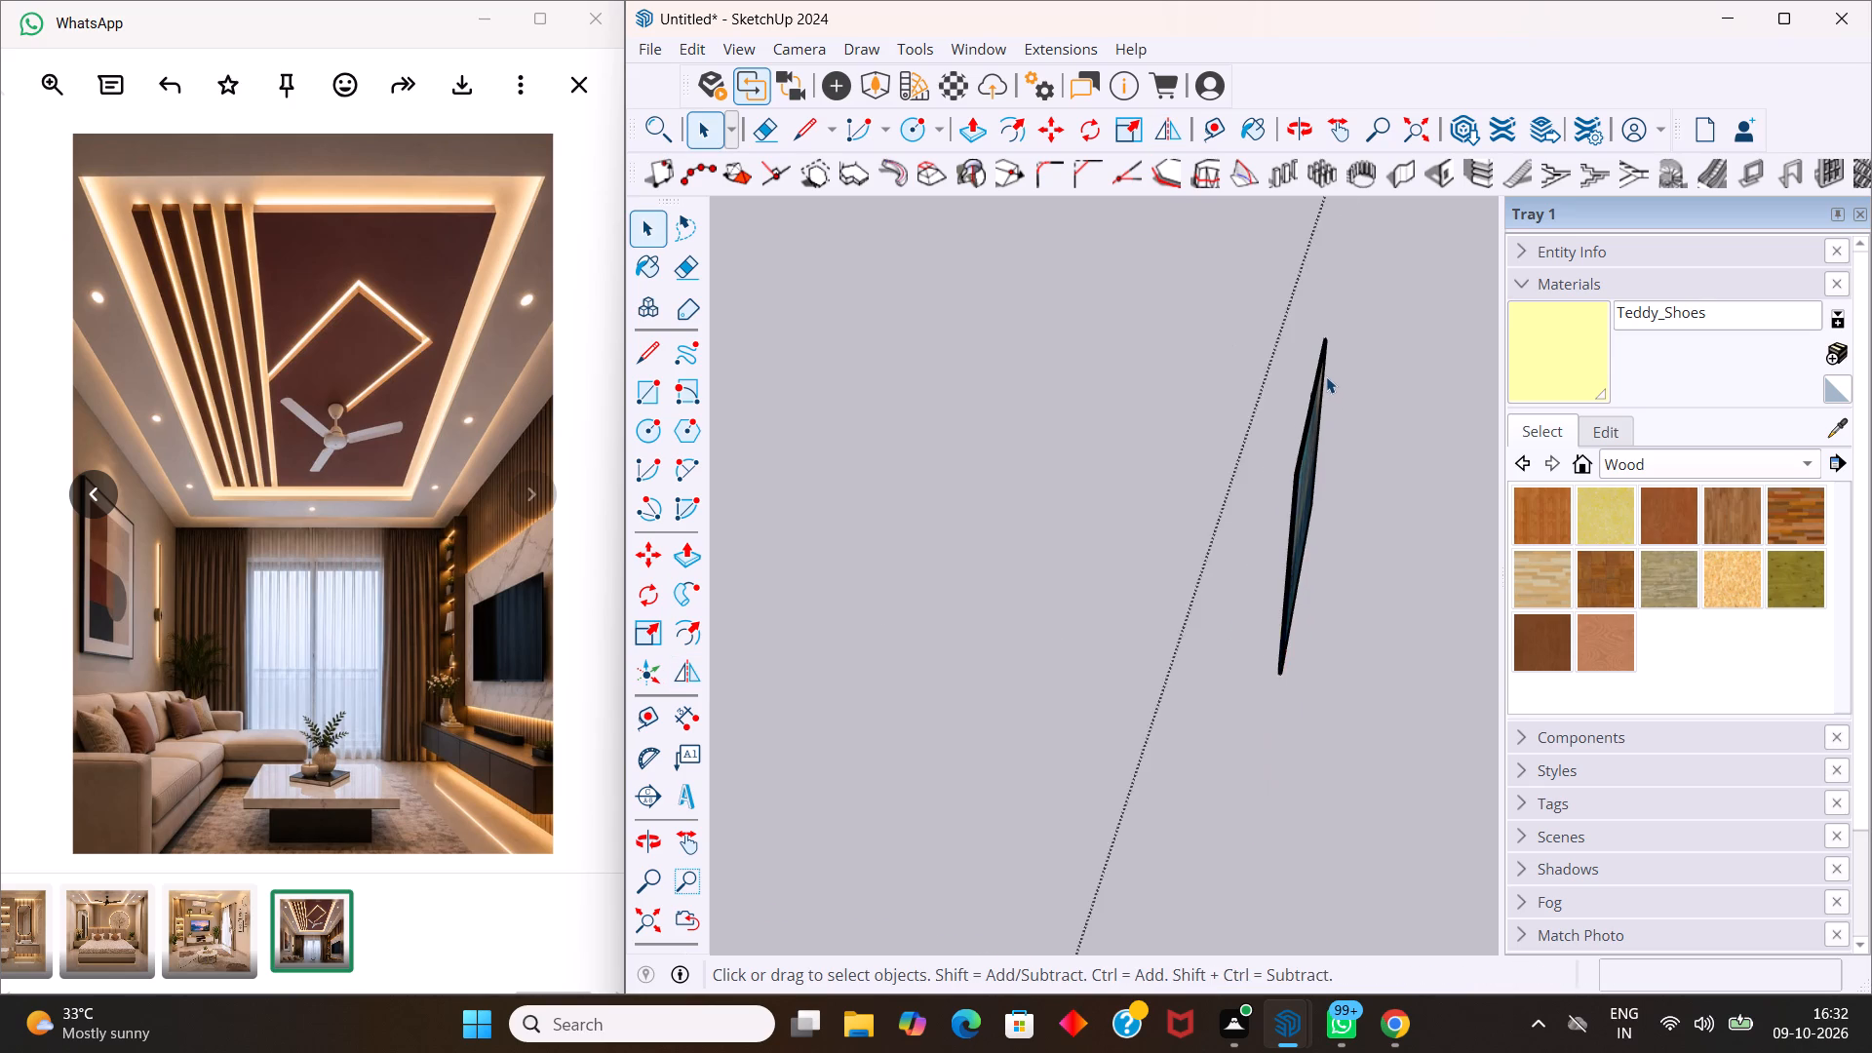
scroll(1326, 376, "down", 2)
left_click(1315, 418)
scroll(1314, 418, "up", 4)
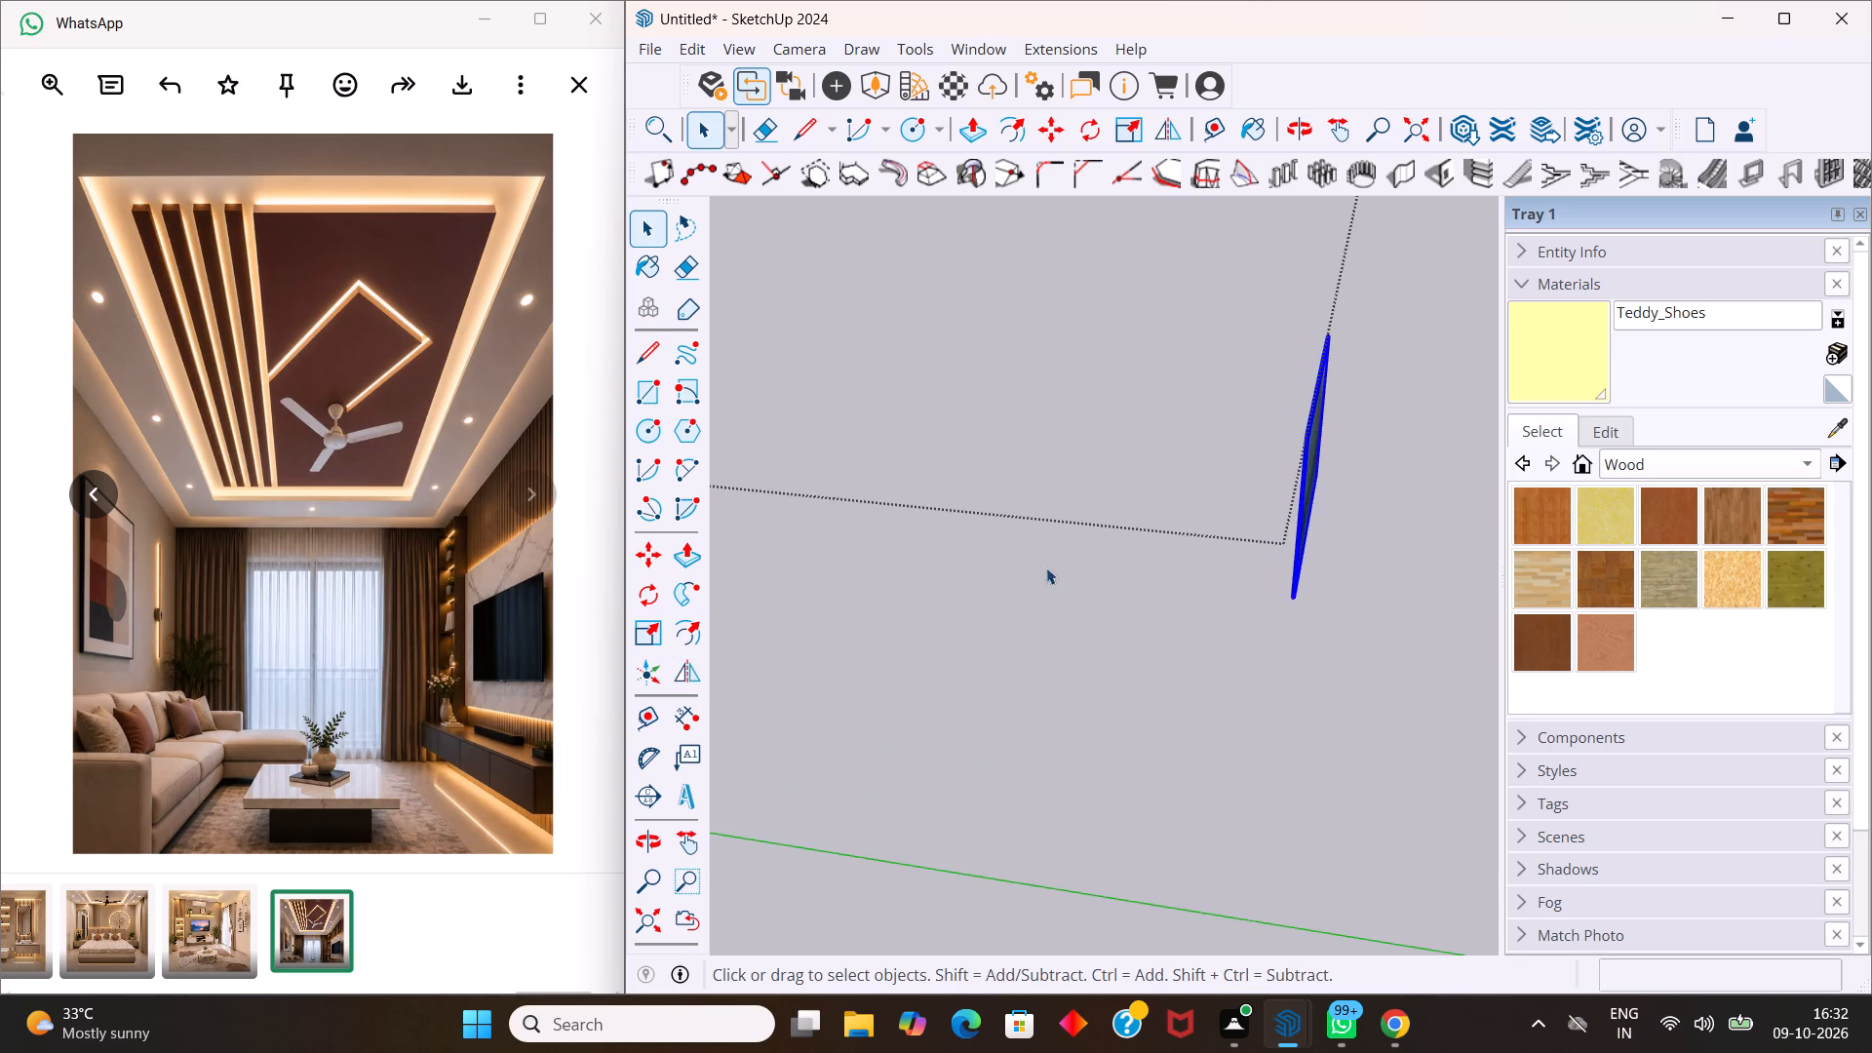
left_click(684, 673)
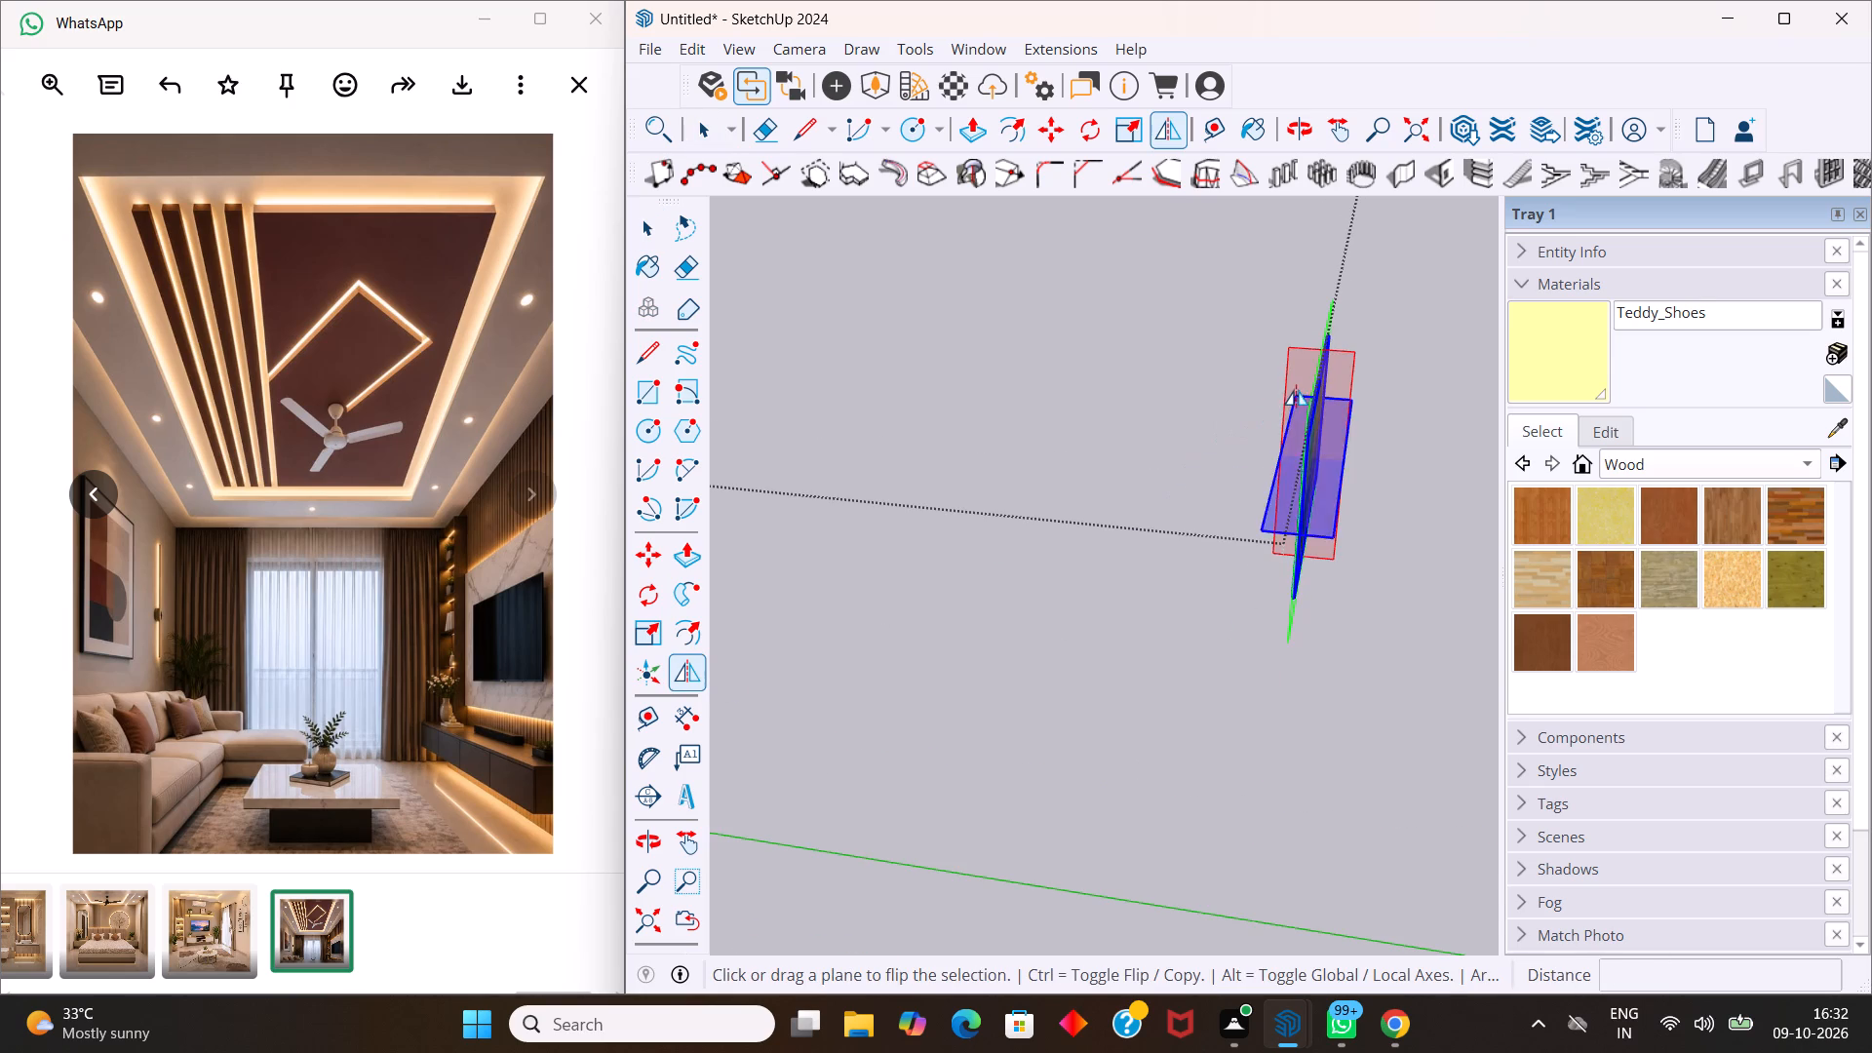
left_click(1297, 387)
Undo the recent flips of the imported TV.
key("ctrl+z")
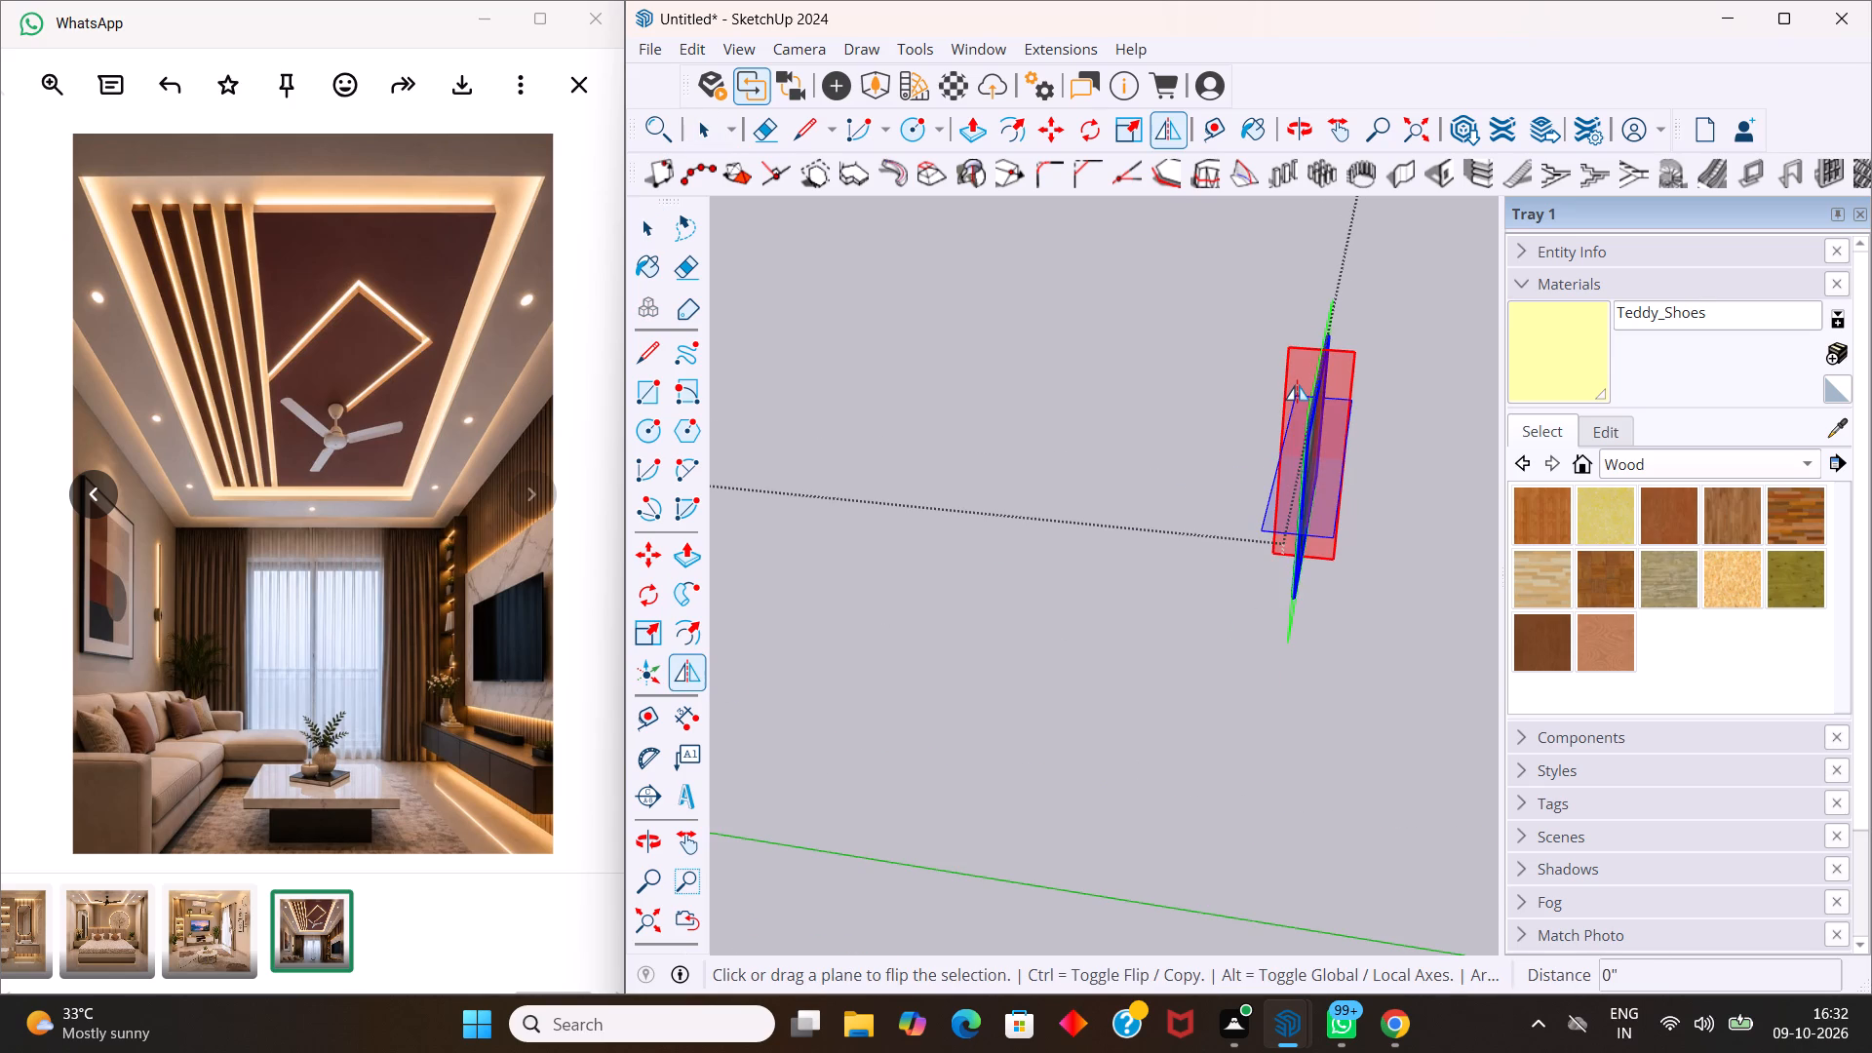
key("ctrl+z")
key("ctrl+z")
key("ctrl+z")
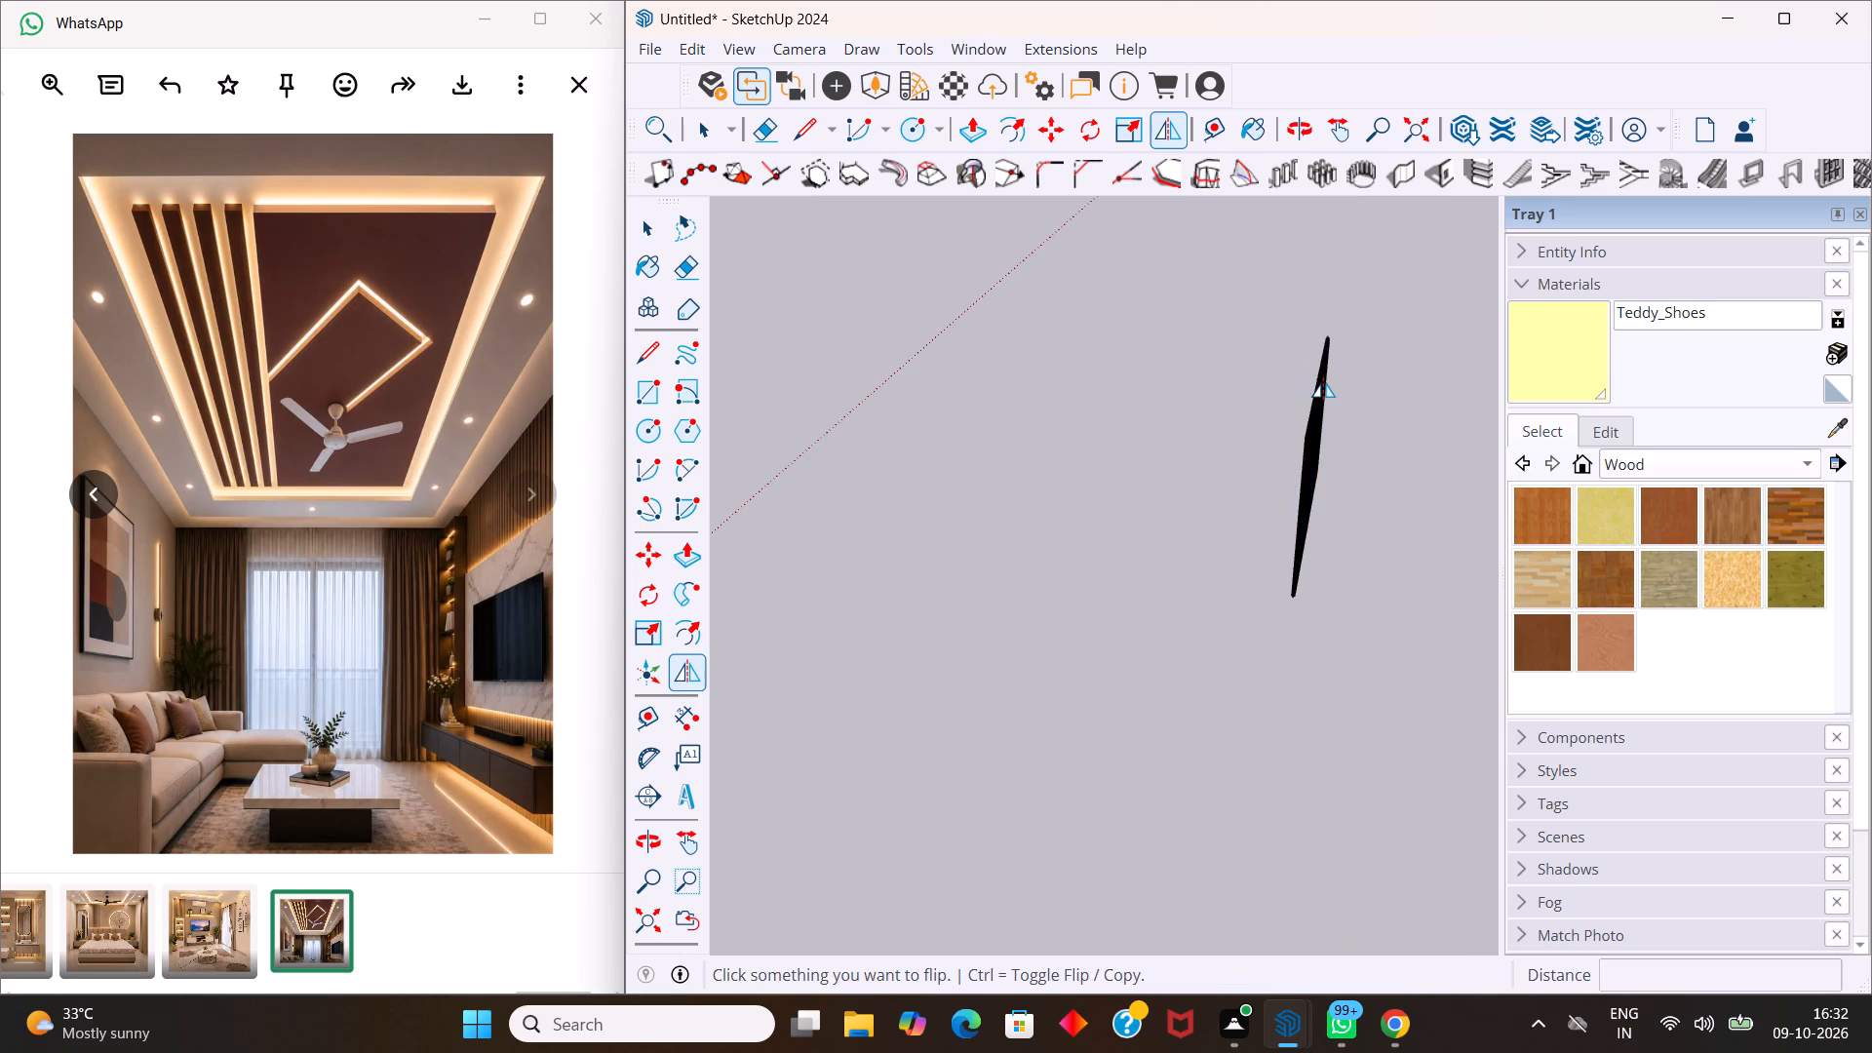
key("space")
Reopen the living room group for editing.
scroll(1254, 400, "down", 15)
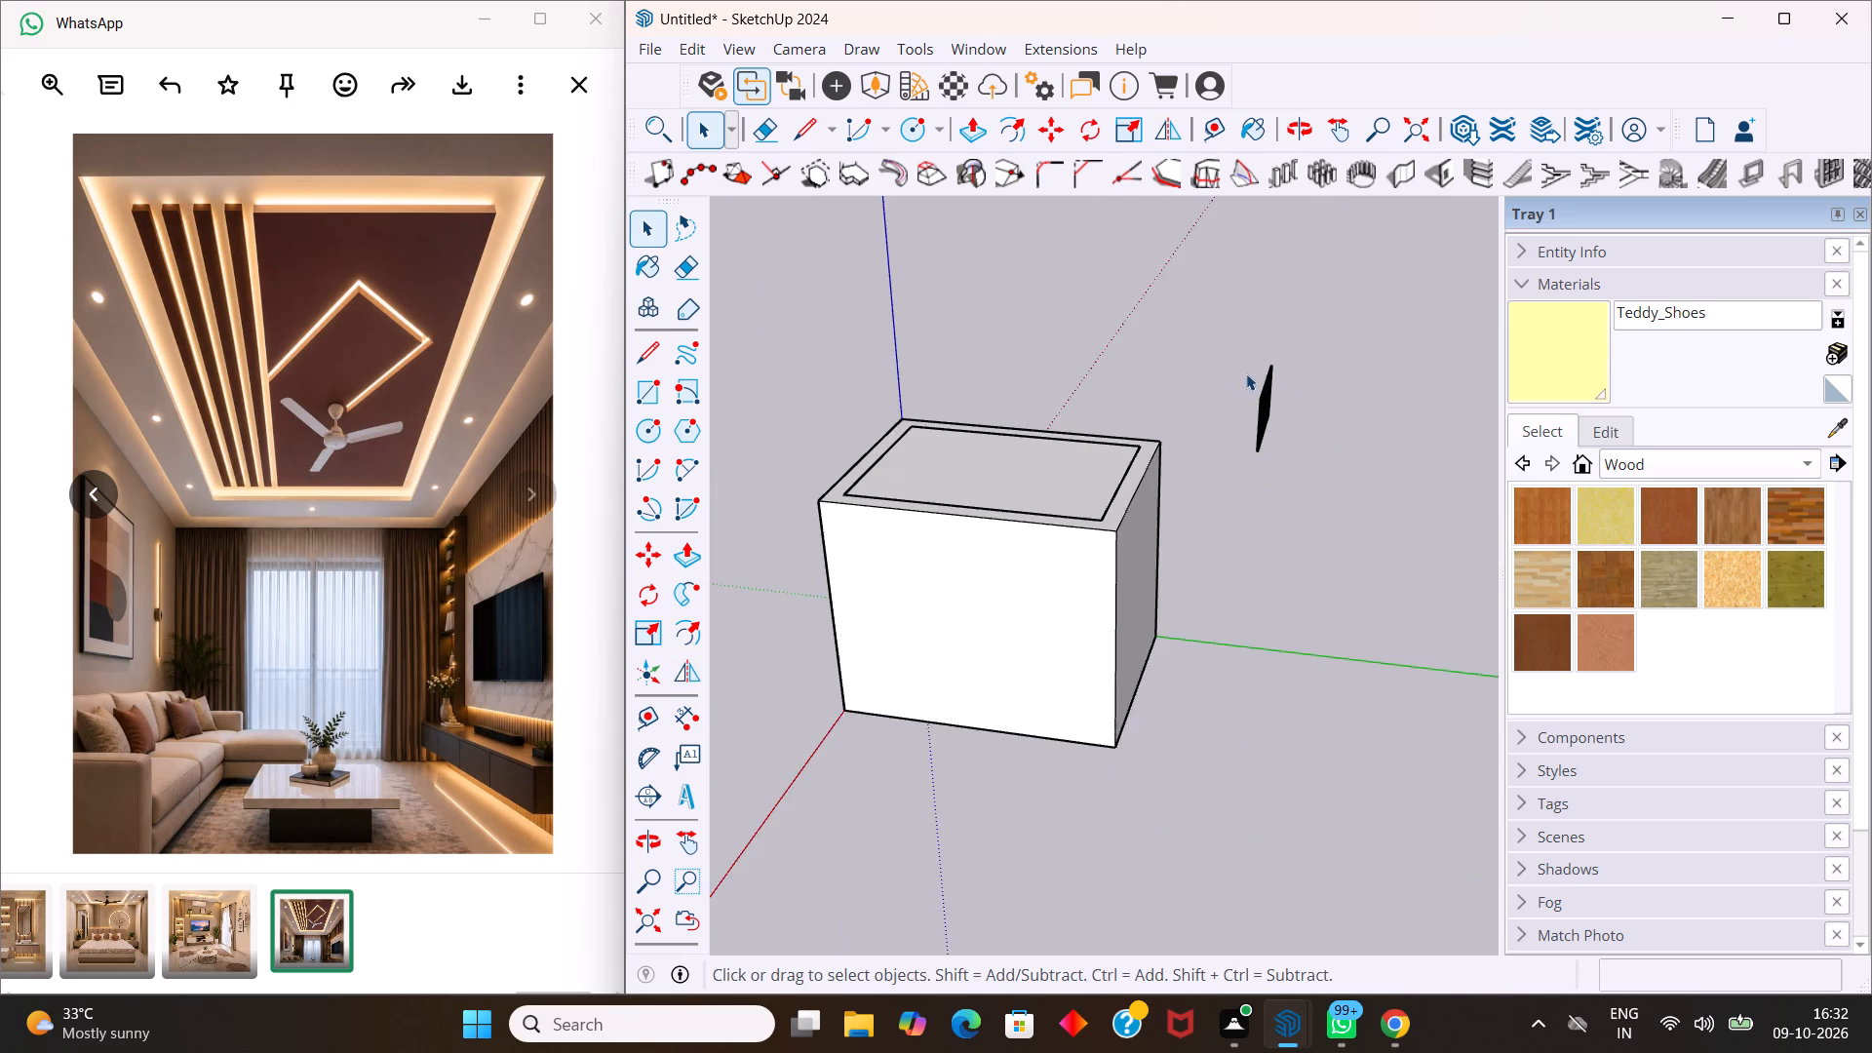
middle_click_drag(1247, 373, 839, 394)
scroll(837, 371, "down", 10)
scroll(1291, 449, "up", 8)
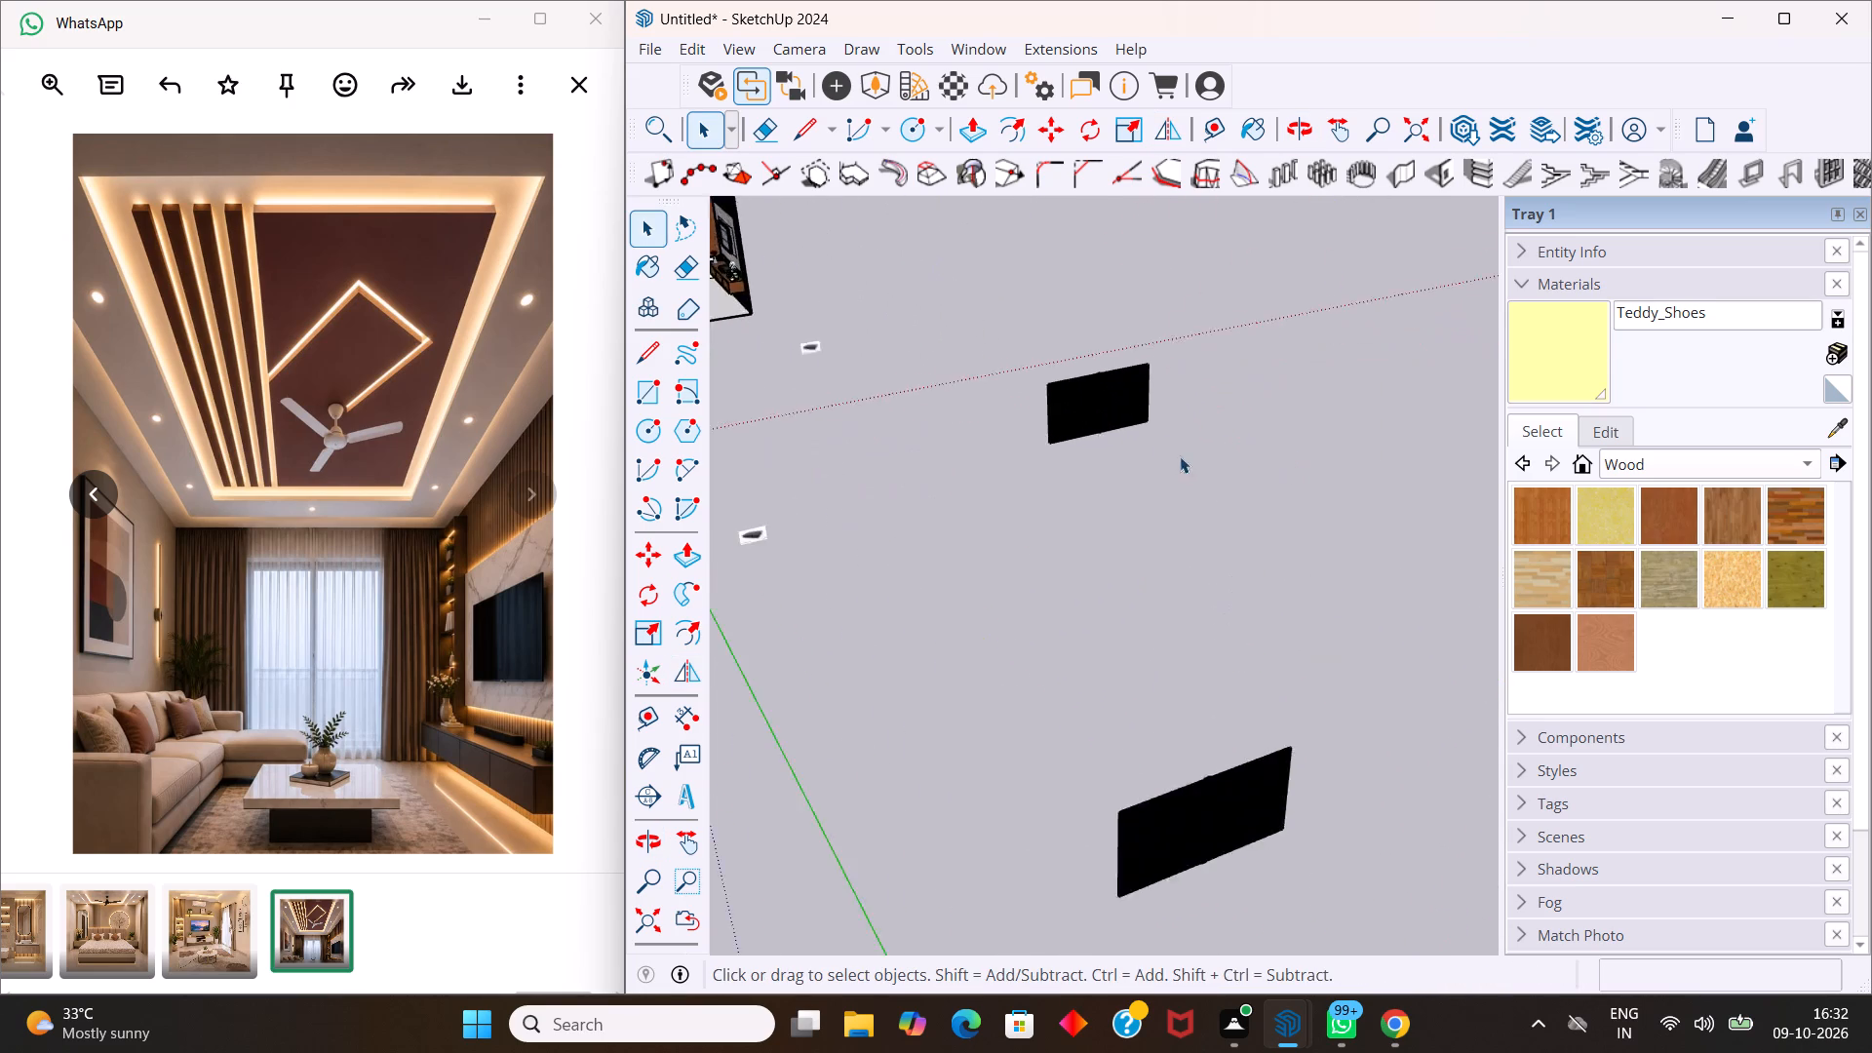
scroll(1180, 456, "up", 5)
left_click(1092, 398)
scroll(1086, 390, "down", 8)
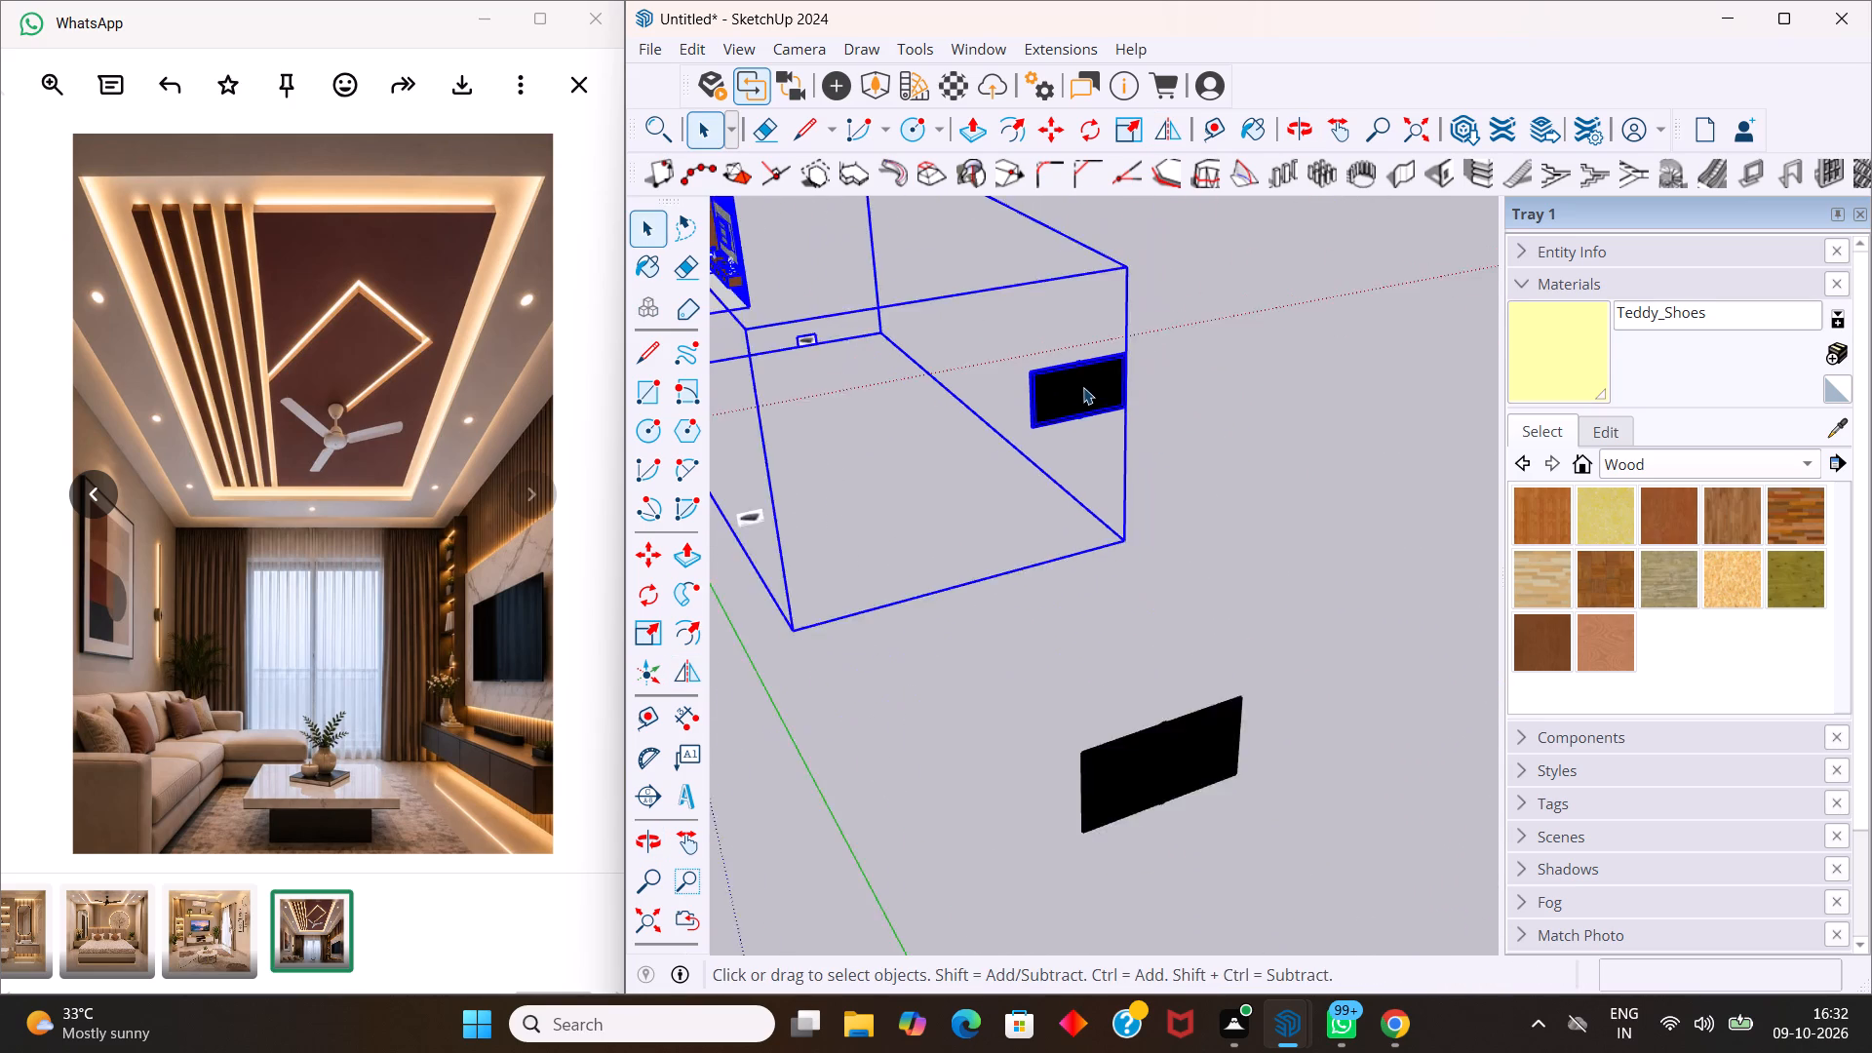
scroll(1083, 387, "down", 3)
left_click(1005, 430)
double_click(817, 309)
left_click(823, 294)
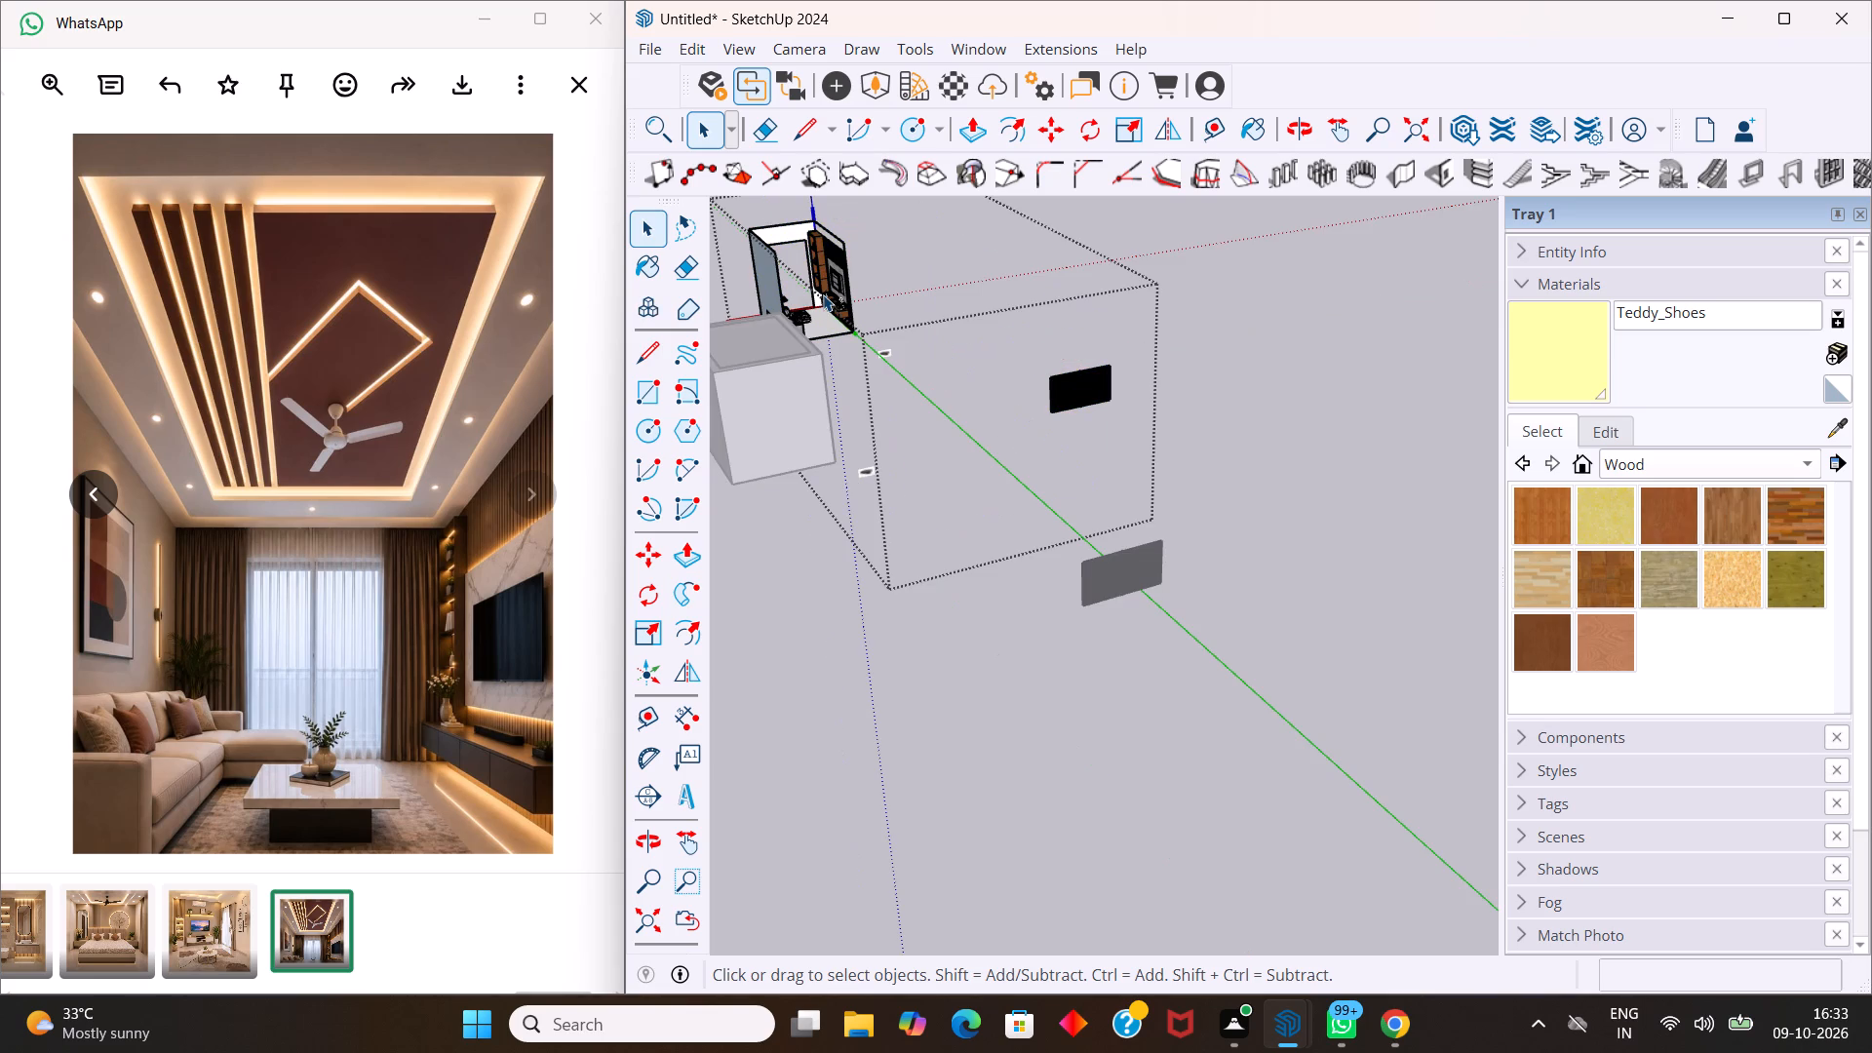
Examine the TV inside the living room group and its position relative to the room and the other TV.
scroll(1098, 396, "up", 8)
middle_click_drag(1108, 393, 961, 399)
middle_click_drag(1194, 387, 988, 412)
scroll(988, 413, "up", 7)
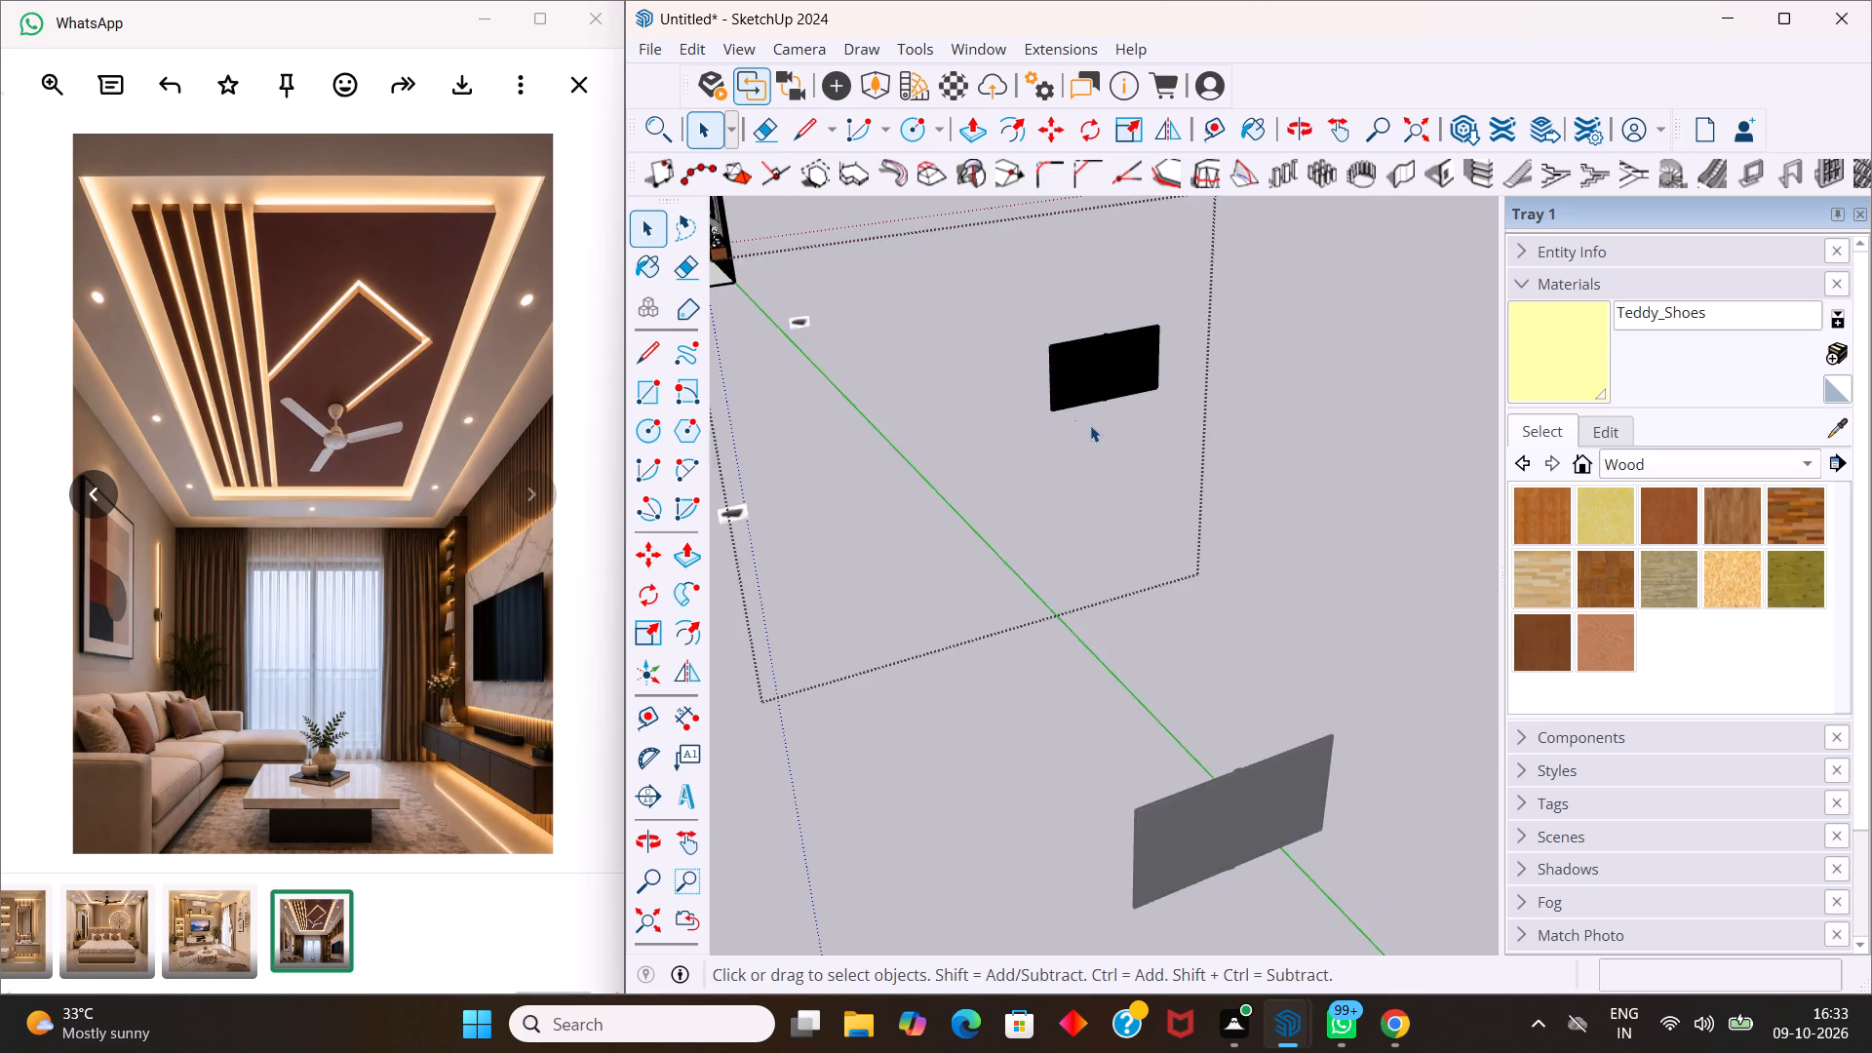
middle_click_drag(1090, 425, 796, 334)
scroll(792, 297, "down", 10)
middle_click_drag(973, 306, 1022, 355)
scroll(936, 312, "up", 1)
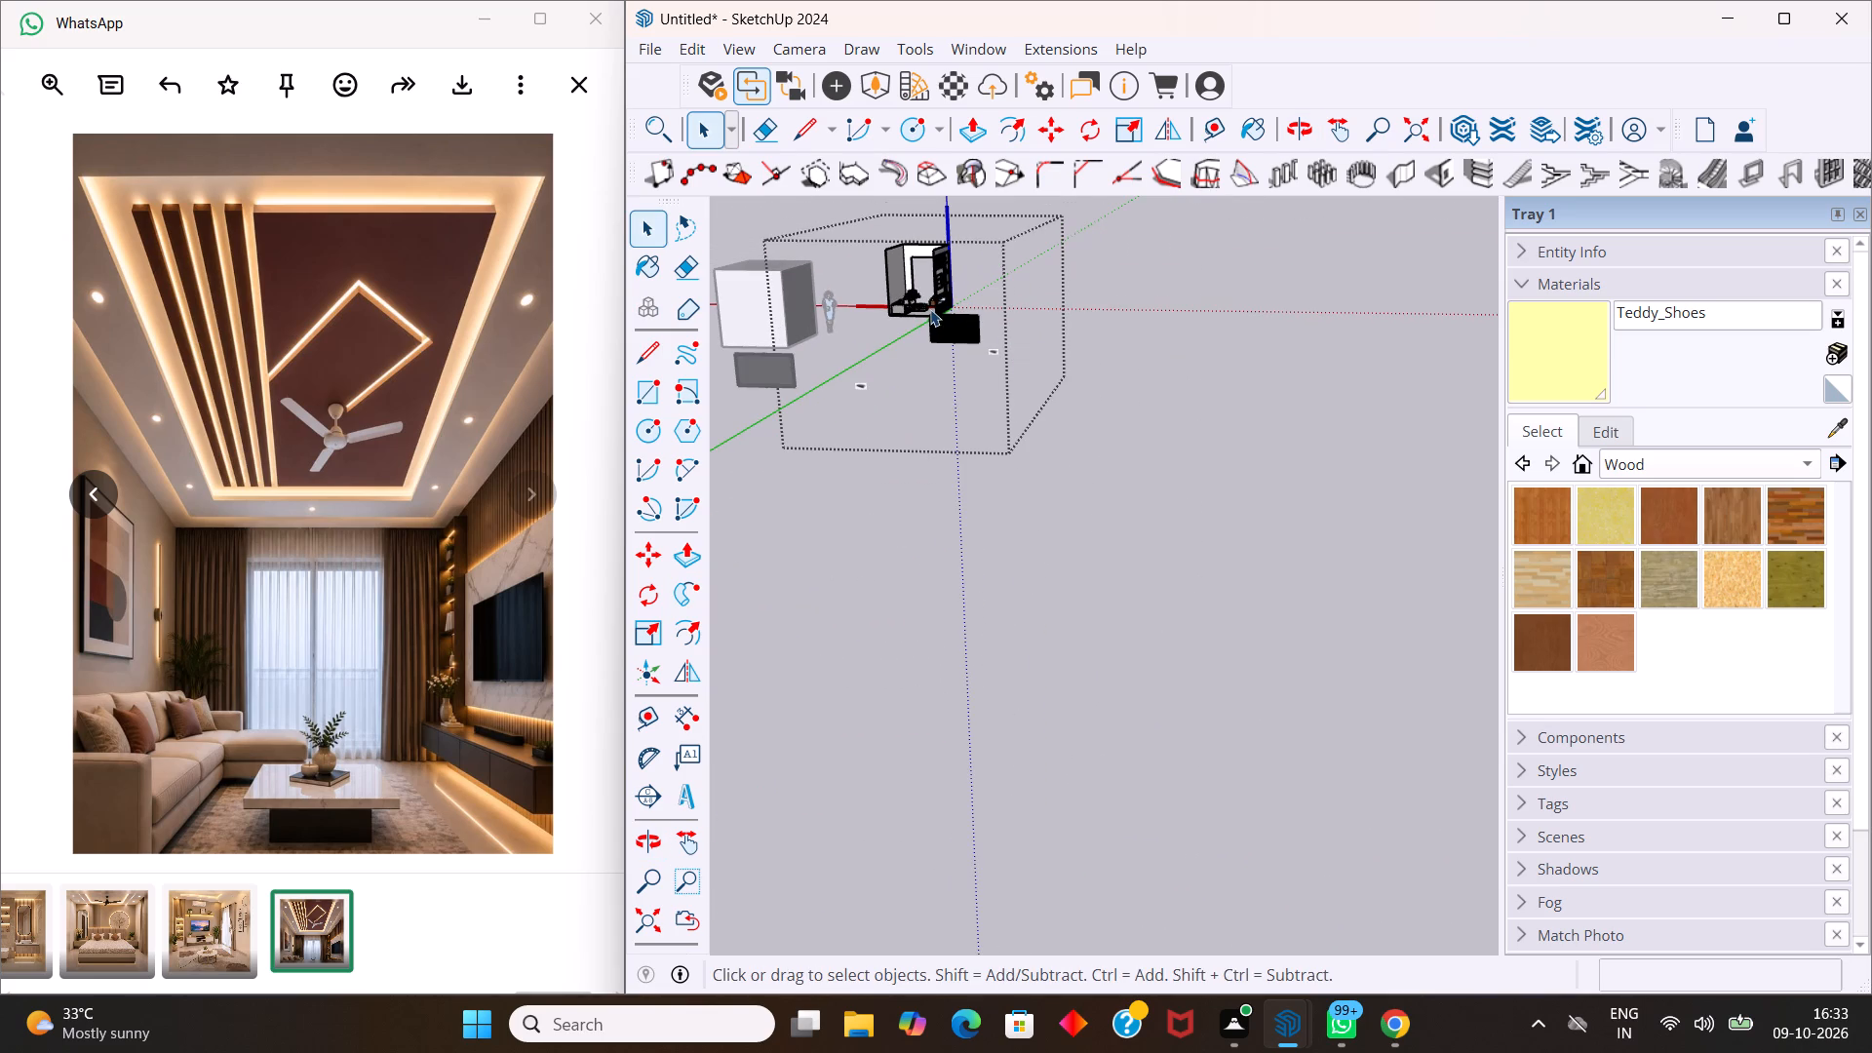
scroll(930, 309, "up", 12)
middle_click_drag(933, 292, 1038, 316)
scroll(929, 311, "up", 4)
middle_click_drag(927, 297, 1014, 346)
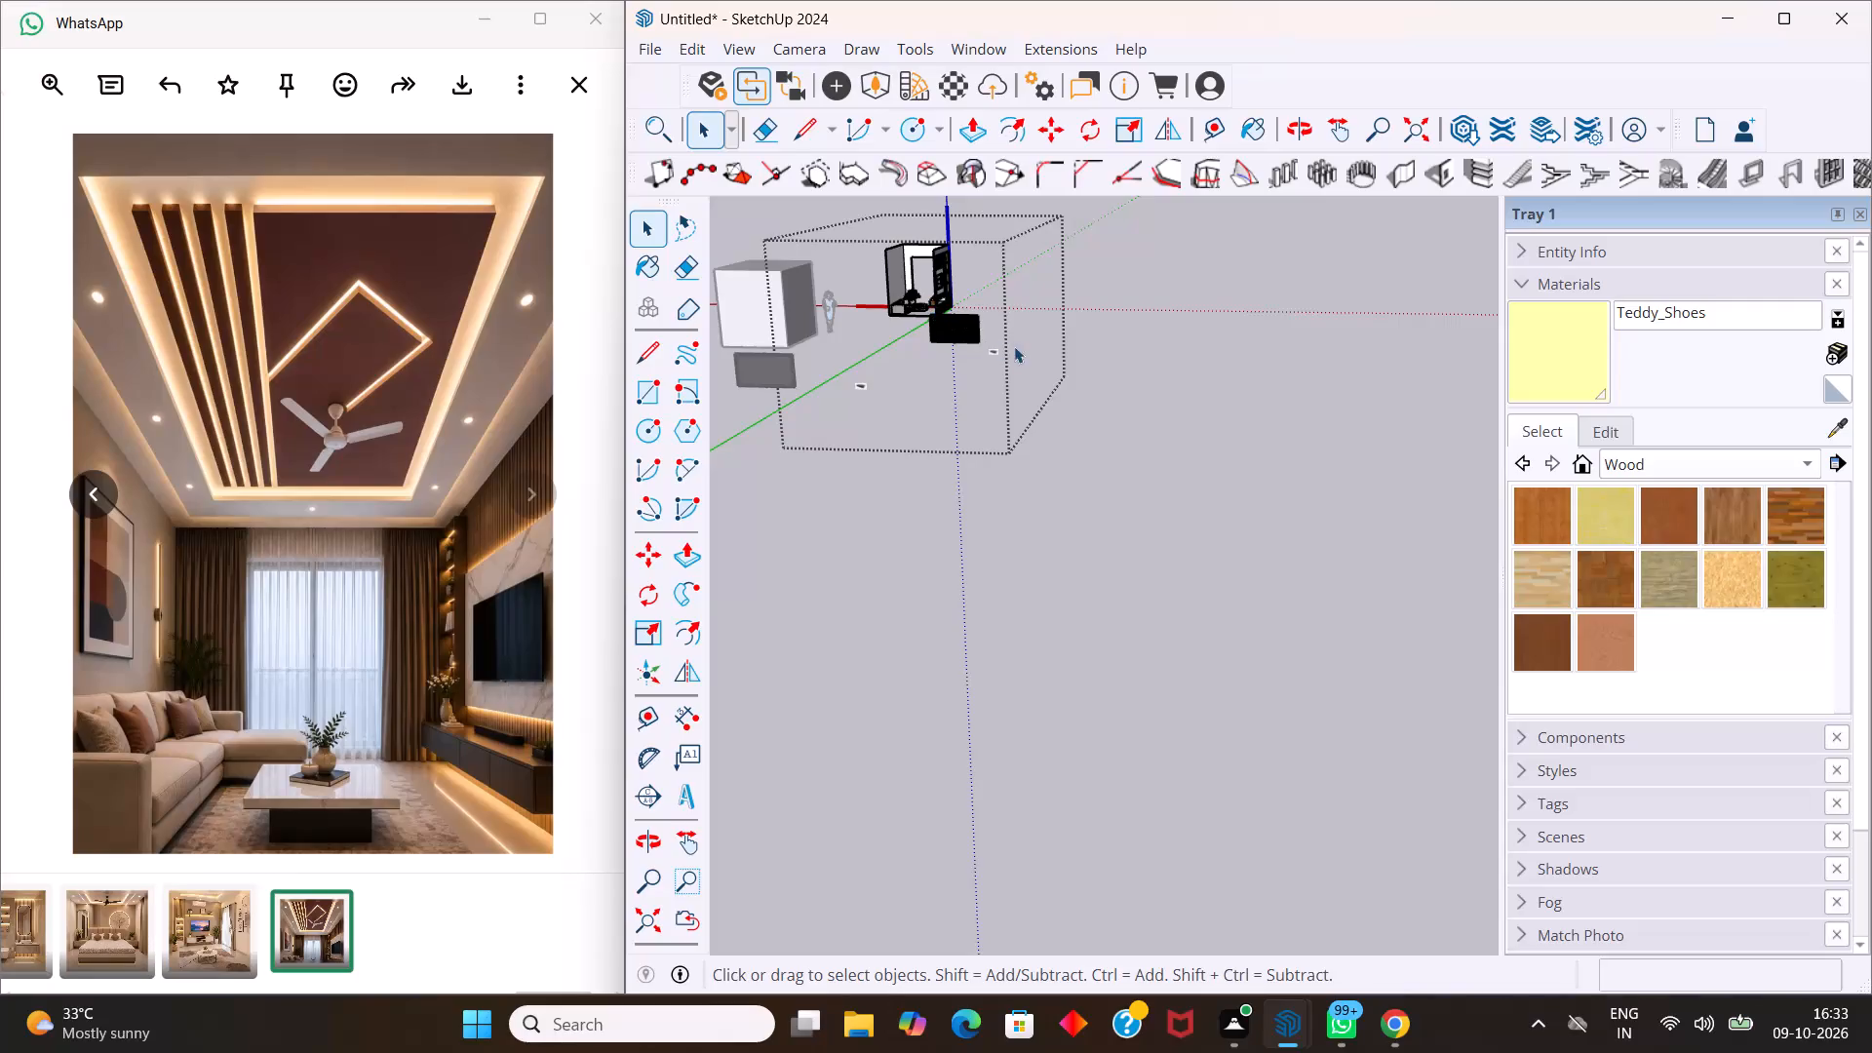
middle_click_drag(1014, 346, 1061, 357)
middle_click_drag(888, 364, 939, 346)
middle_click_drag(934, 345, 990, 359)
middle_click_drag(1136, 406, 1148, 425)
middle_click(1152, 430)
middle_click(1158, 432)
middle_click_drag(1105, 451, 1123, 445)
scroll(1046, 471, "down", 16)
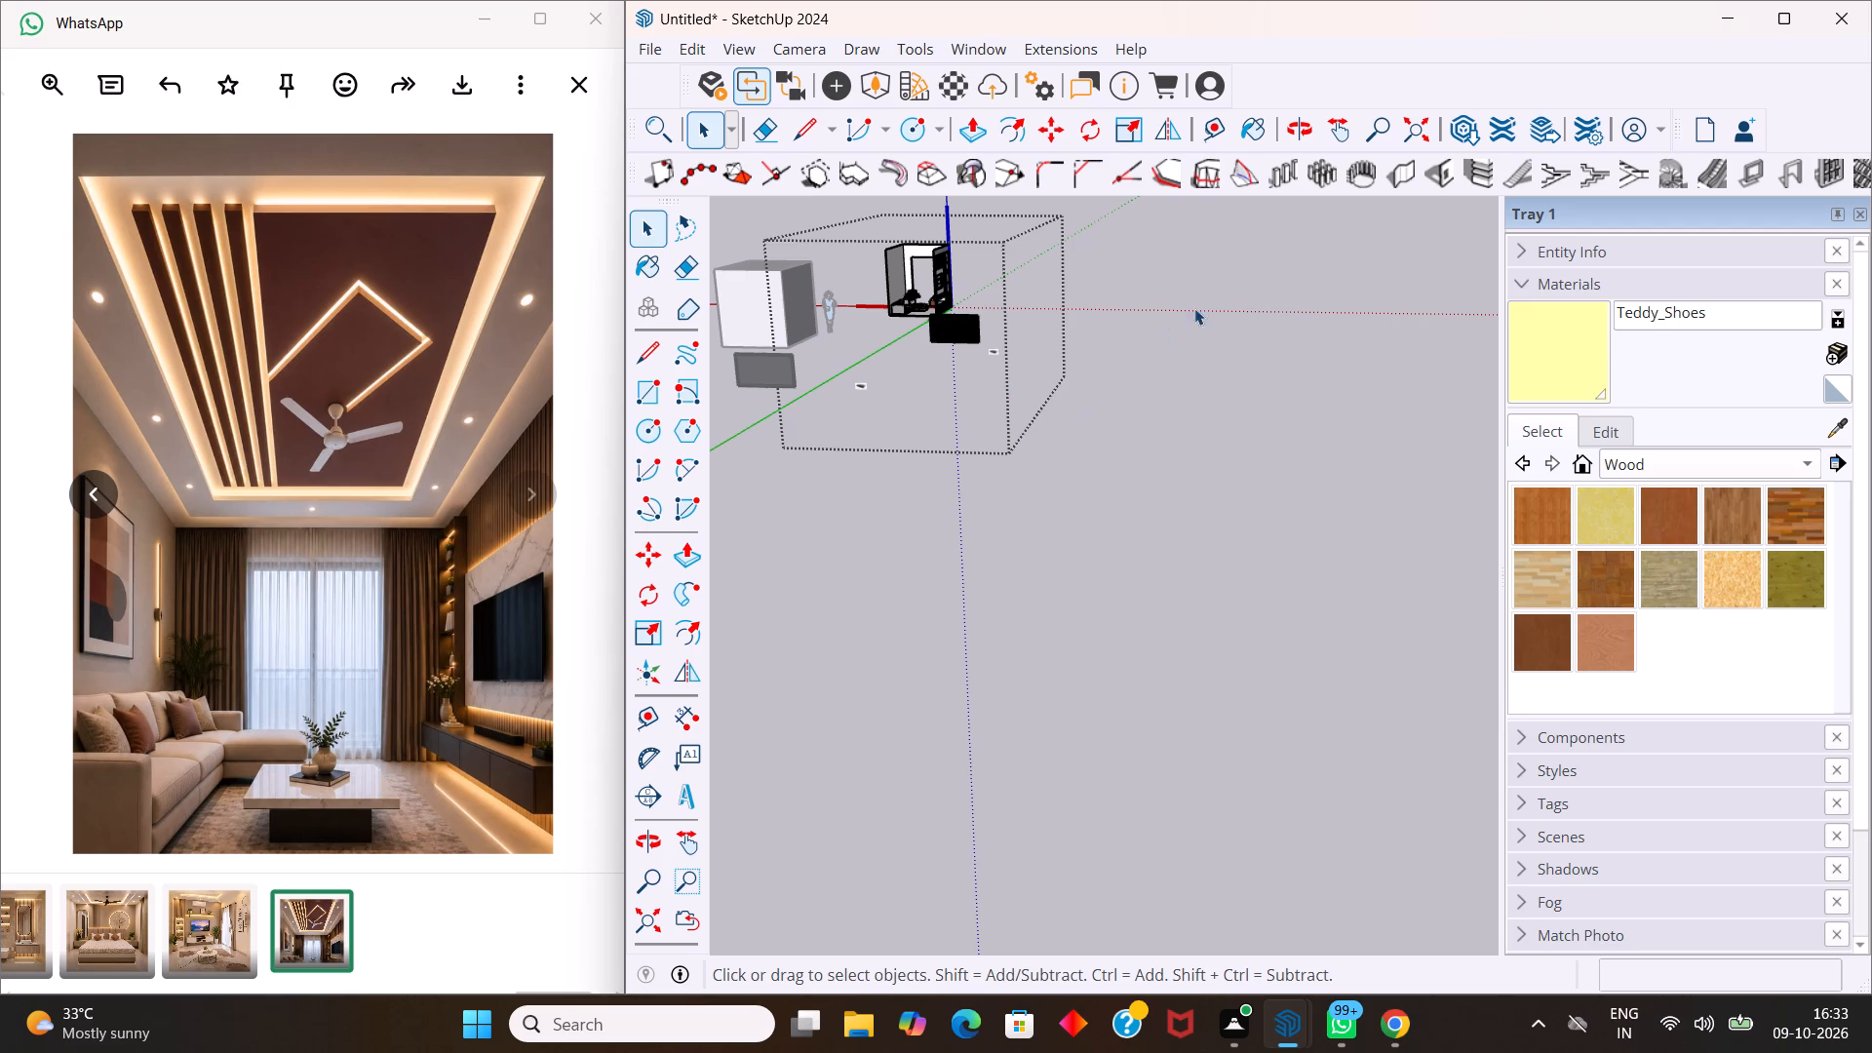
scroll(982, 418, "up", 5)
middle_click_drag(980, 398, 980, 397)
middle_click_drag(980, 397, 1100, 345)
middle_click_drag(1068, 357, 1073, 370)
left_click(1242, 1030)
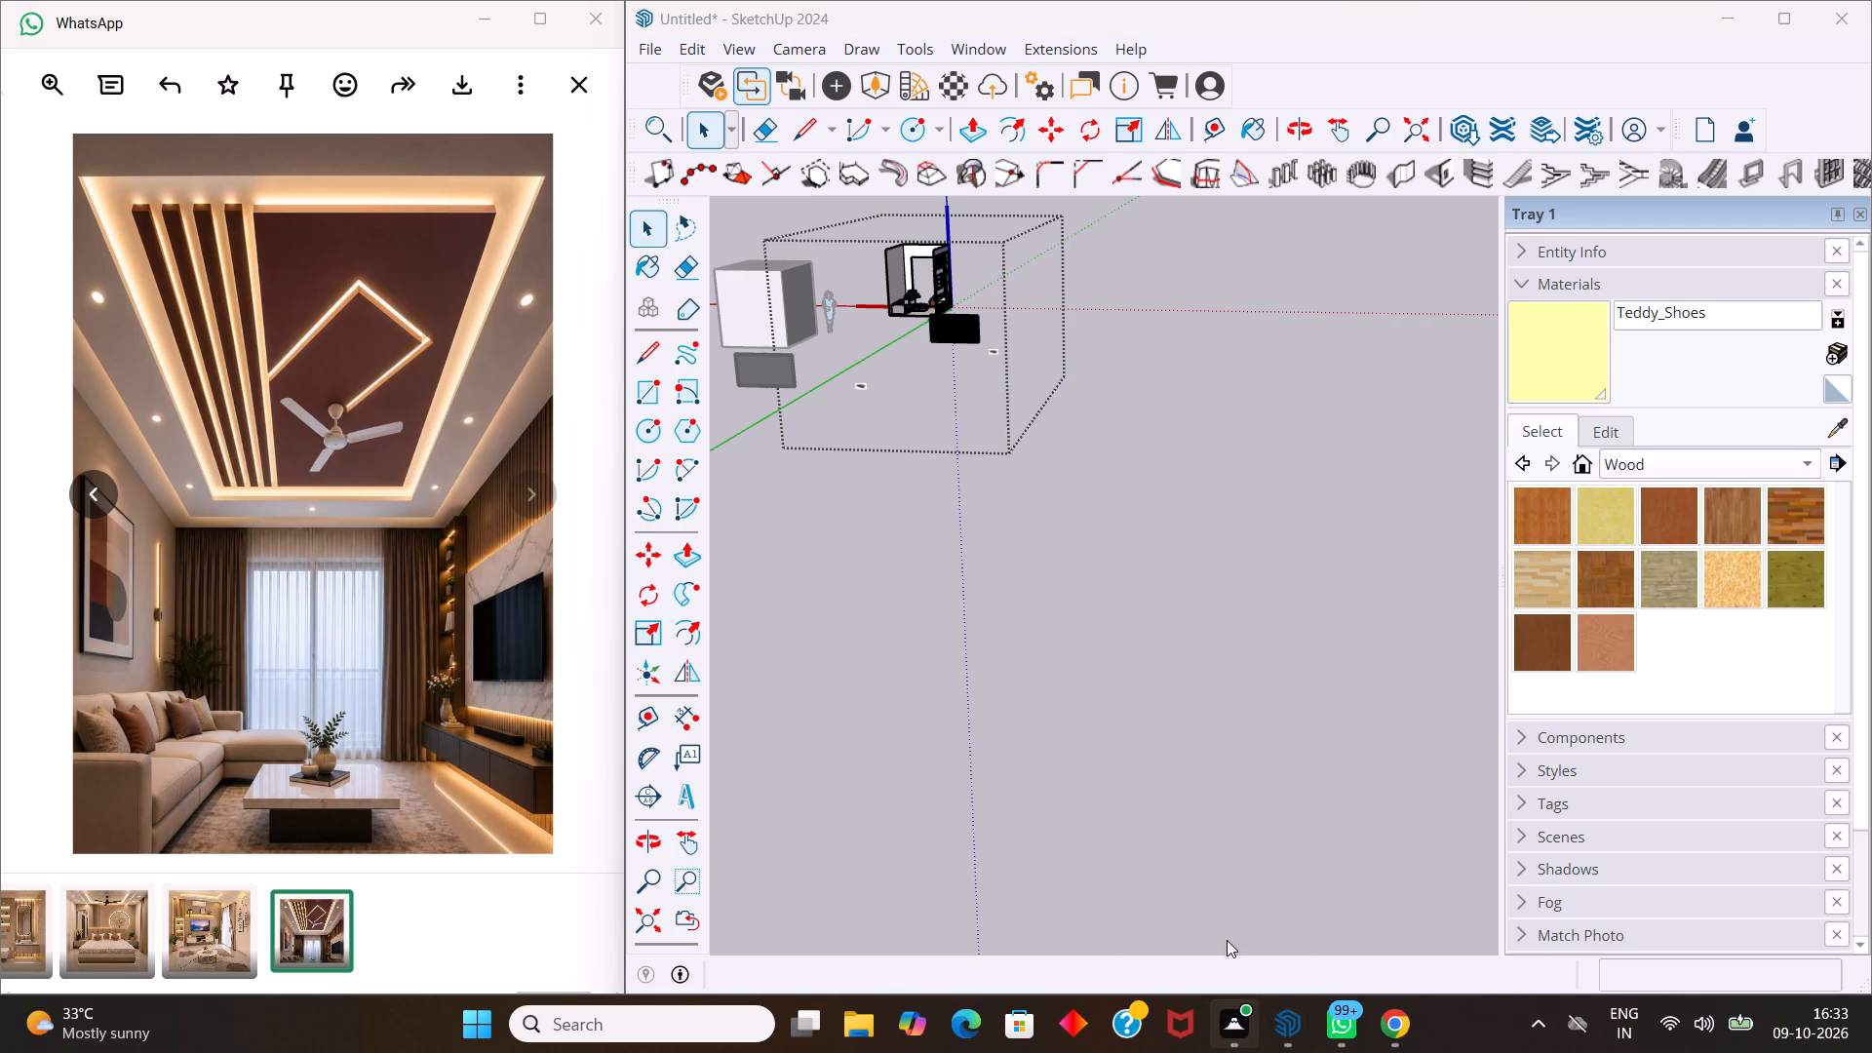
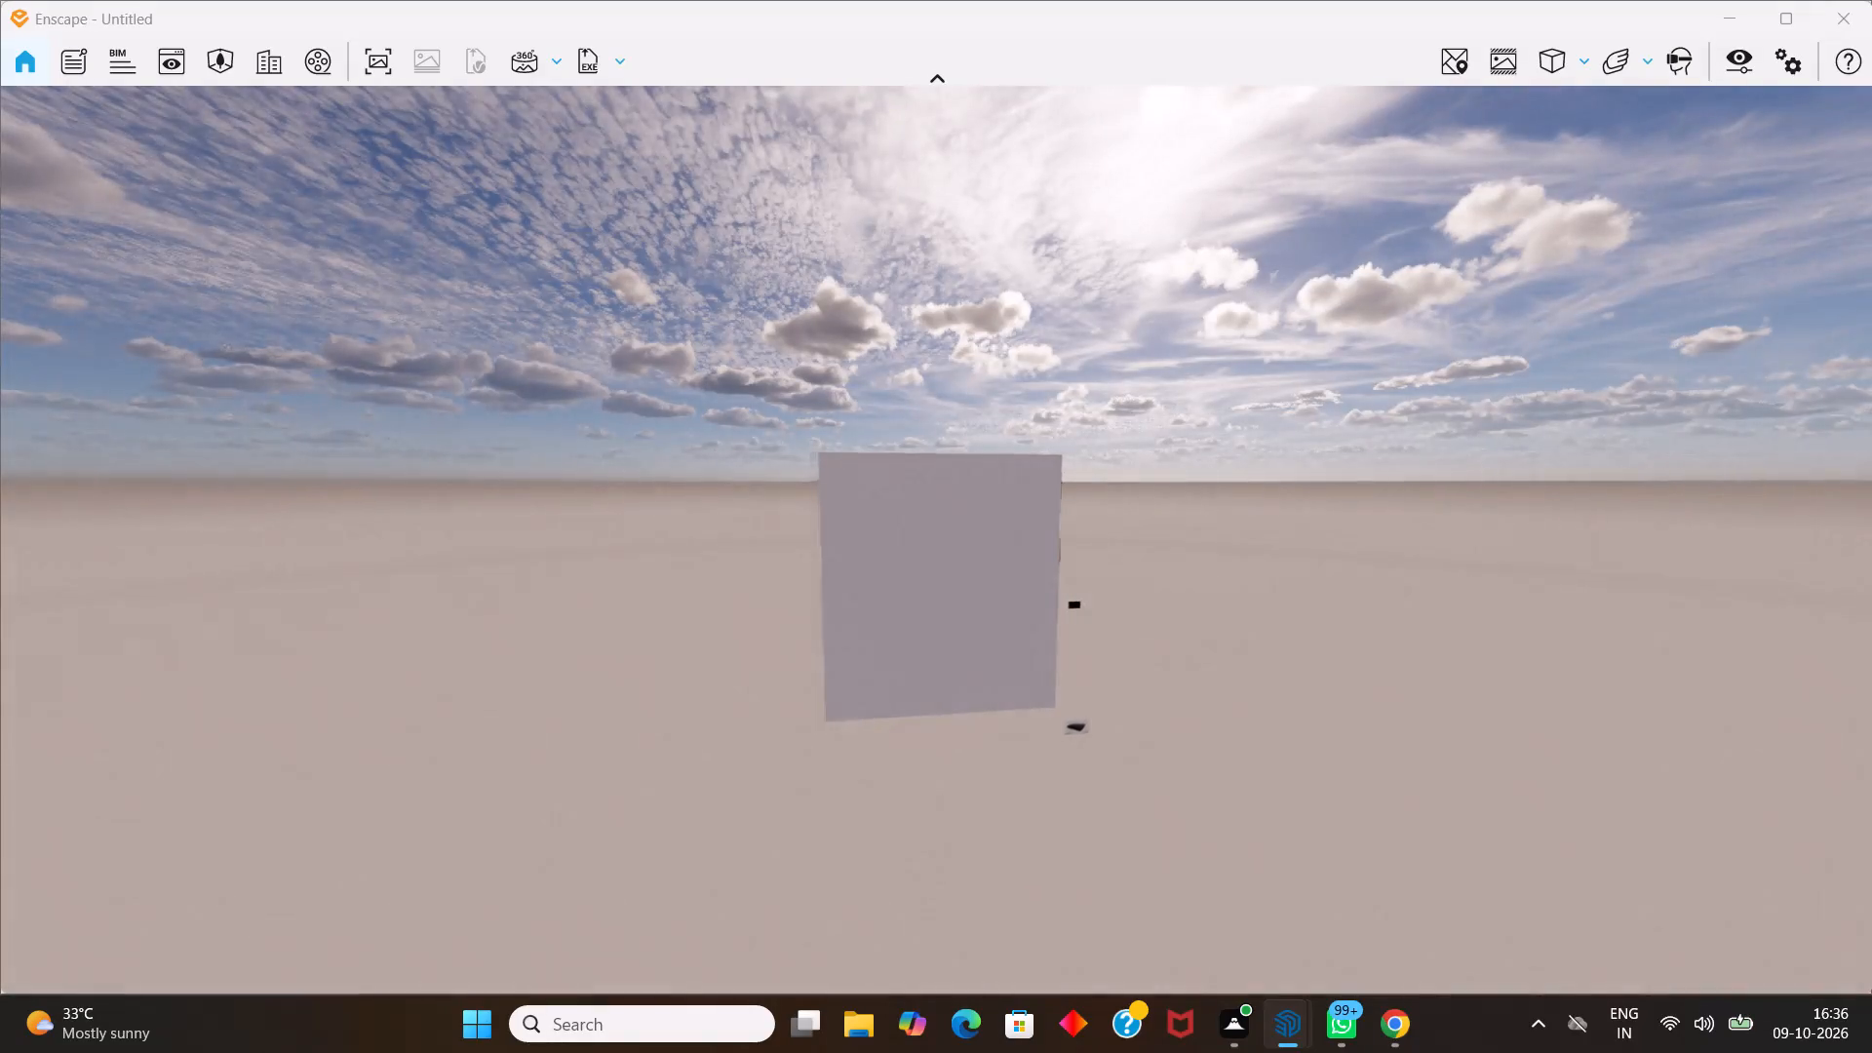
Bring the Enscape camera from outside the building into the living room, beside the sofa and facing the balcony door.
scroll(797, 777, "up", 6)
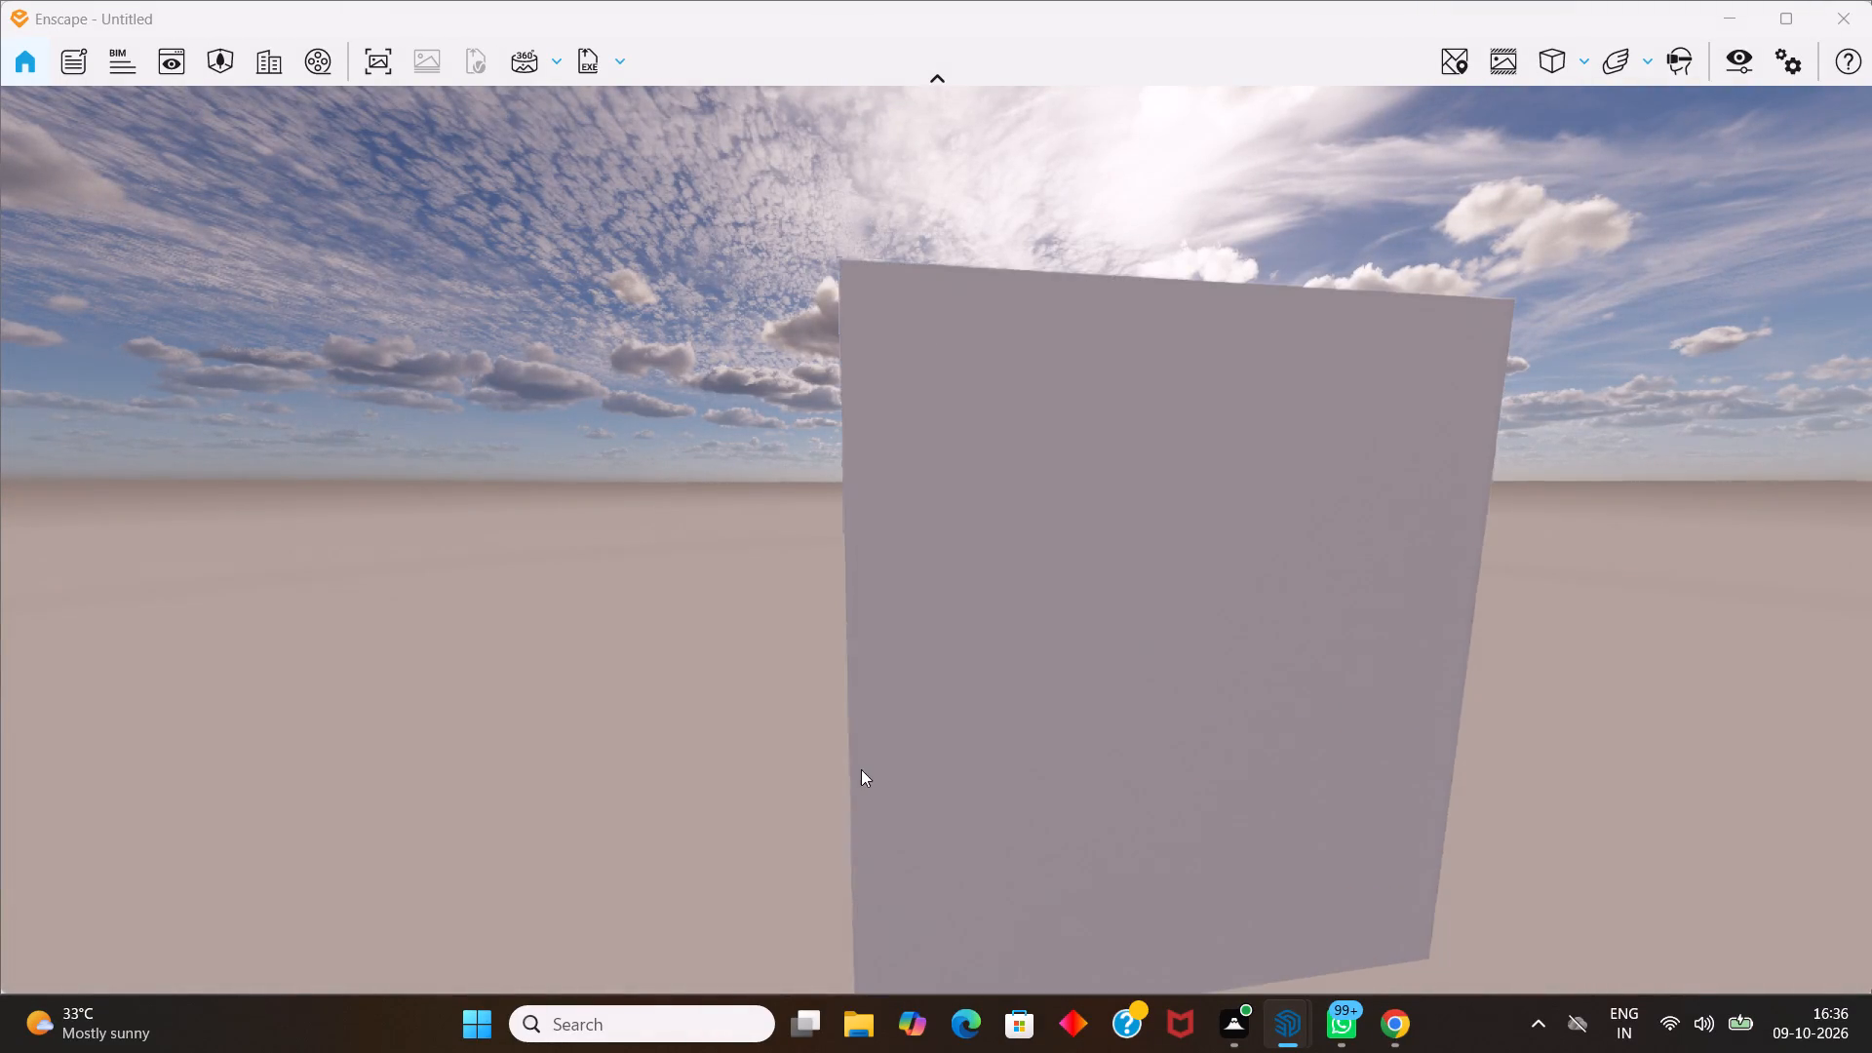
scroll(877, 781, "up", 3)
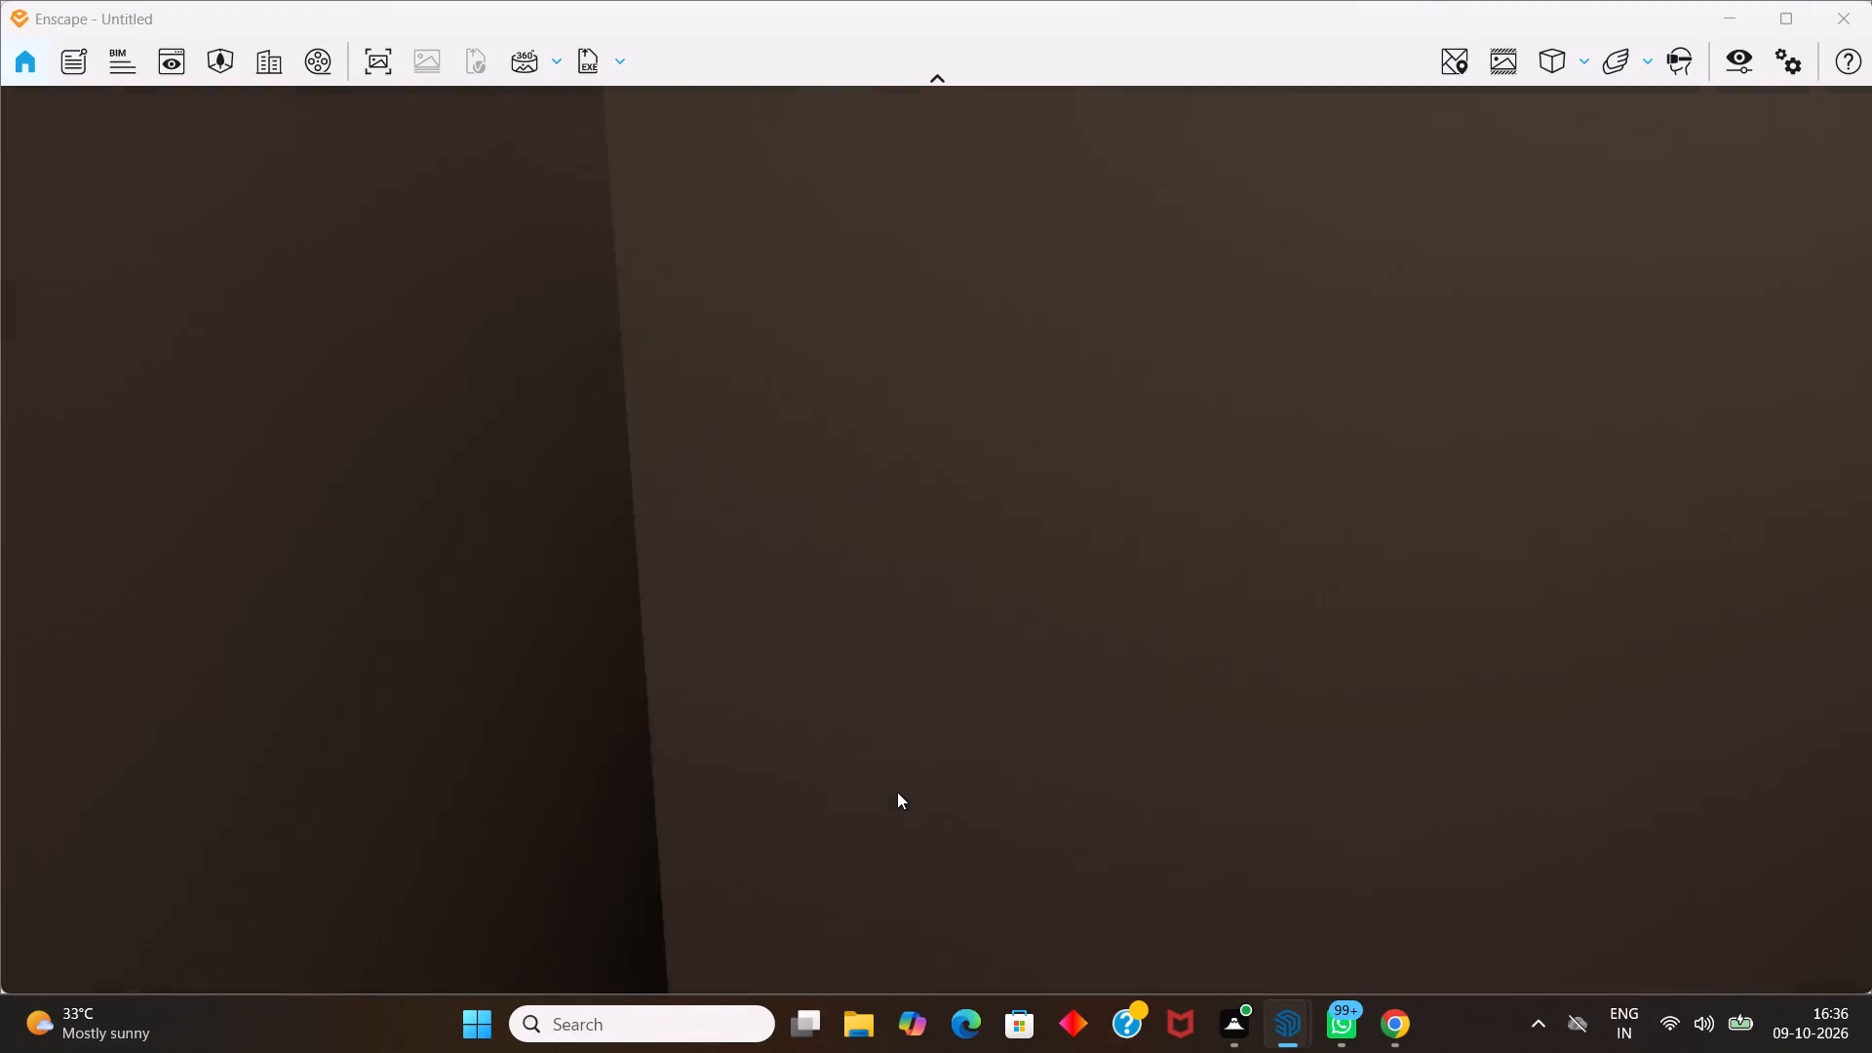
middle_click_drag(945, 750, 1045, 648)
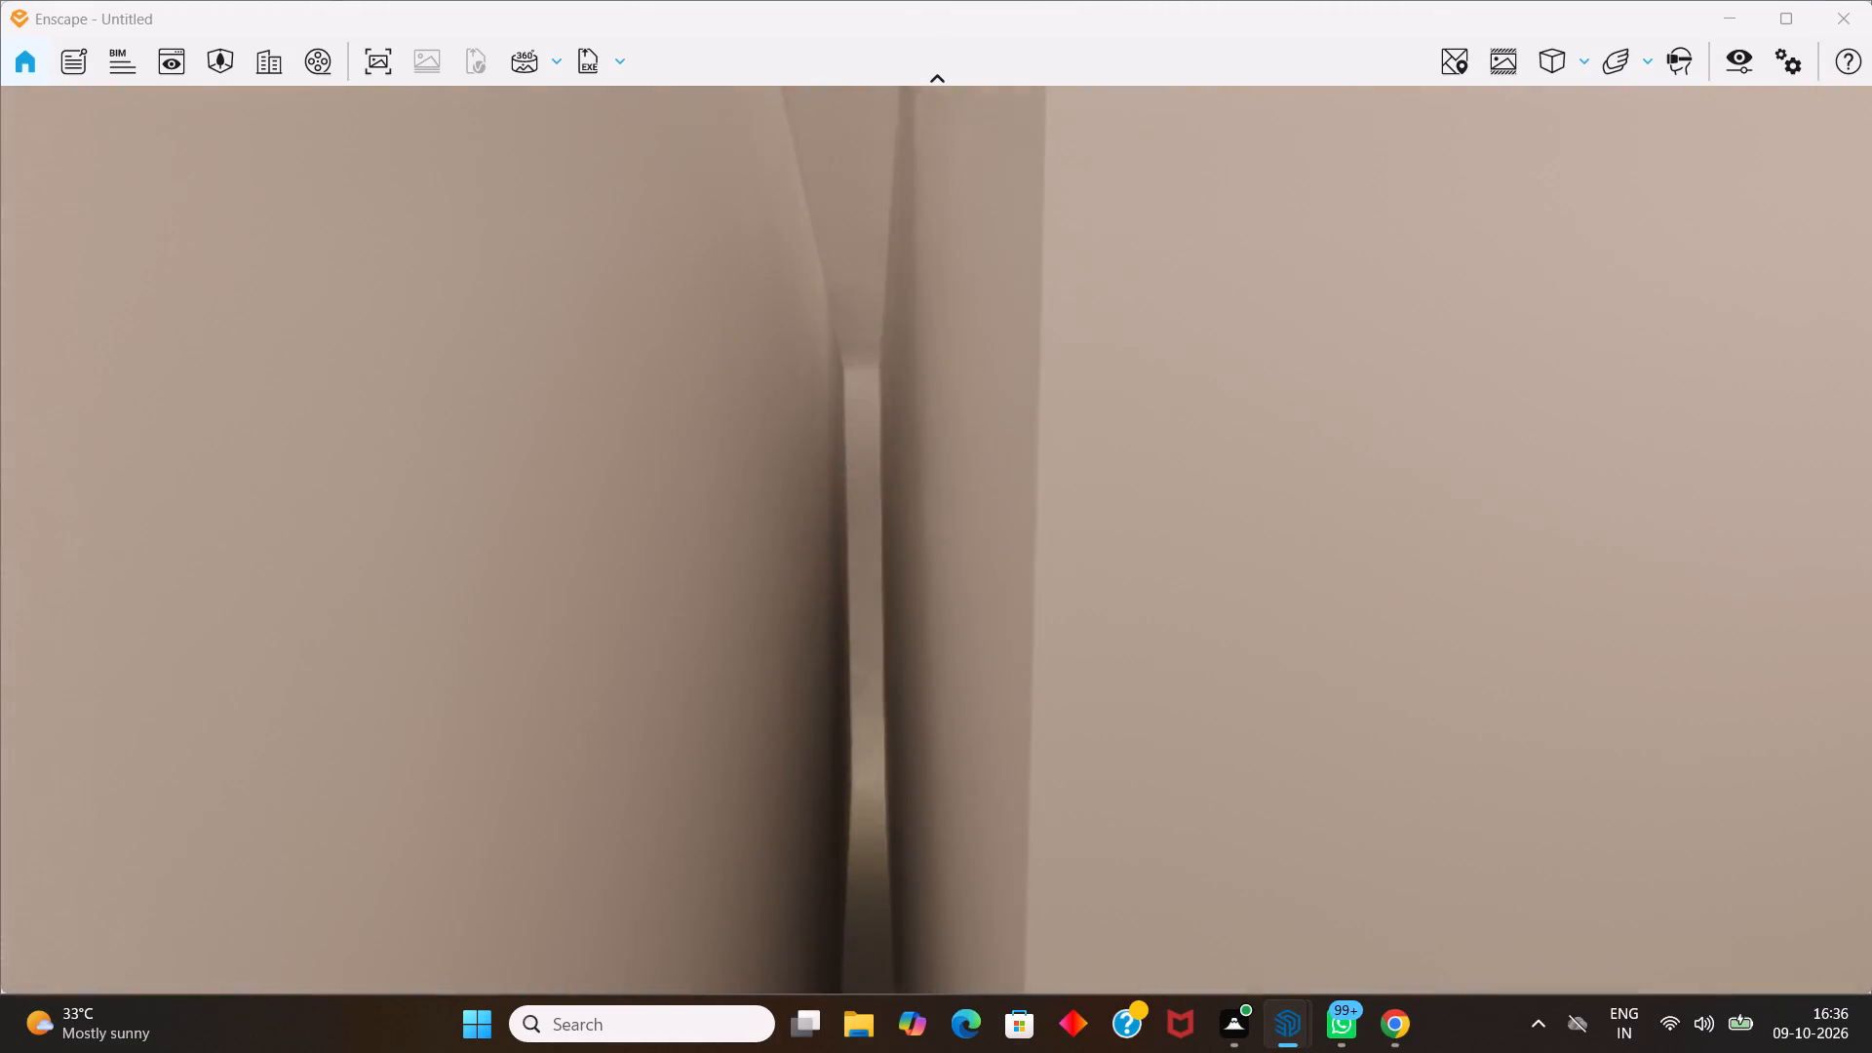
middle_click_drag(1045, 648, 845, 667)
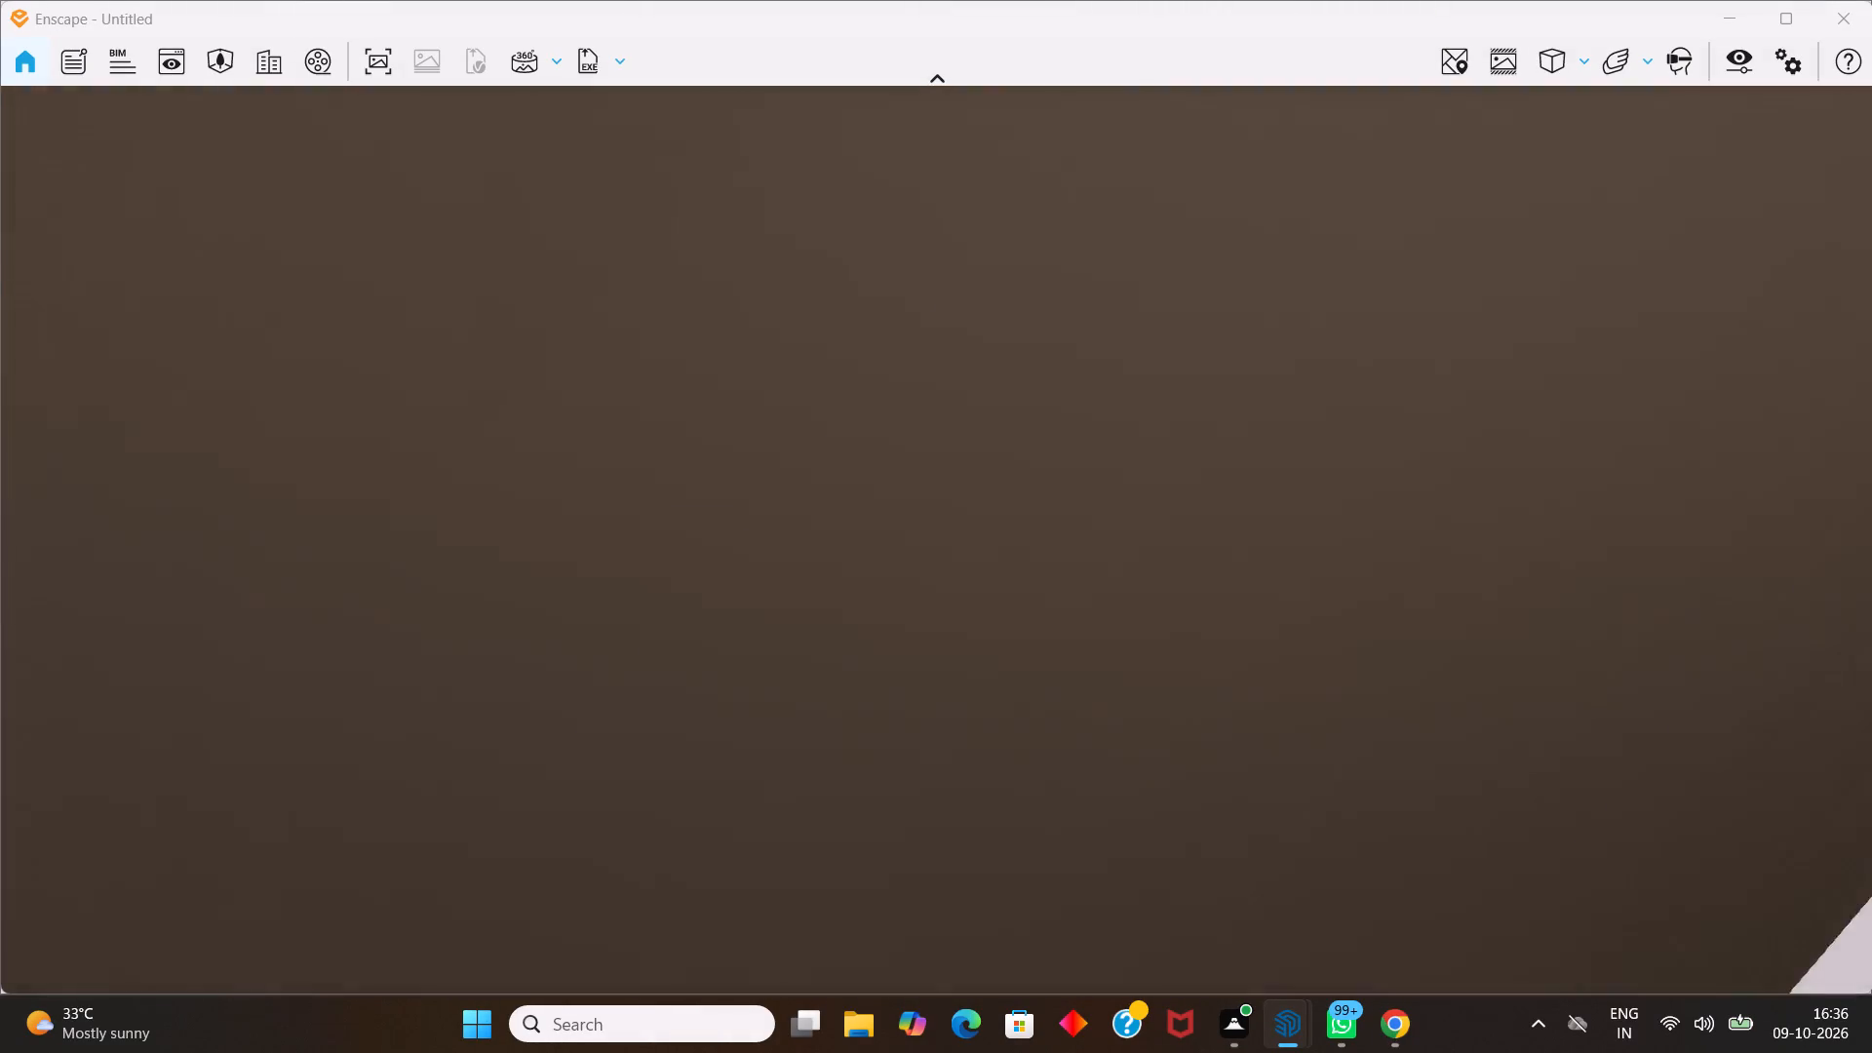
middle_click_drag(845, 667, 1201, 582)
scroll(1164, 532, "down", 4)
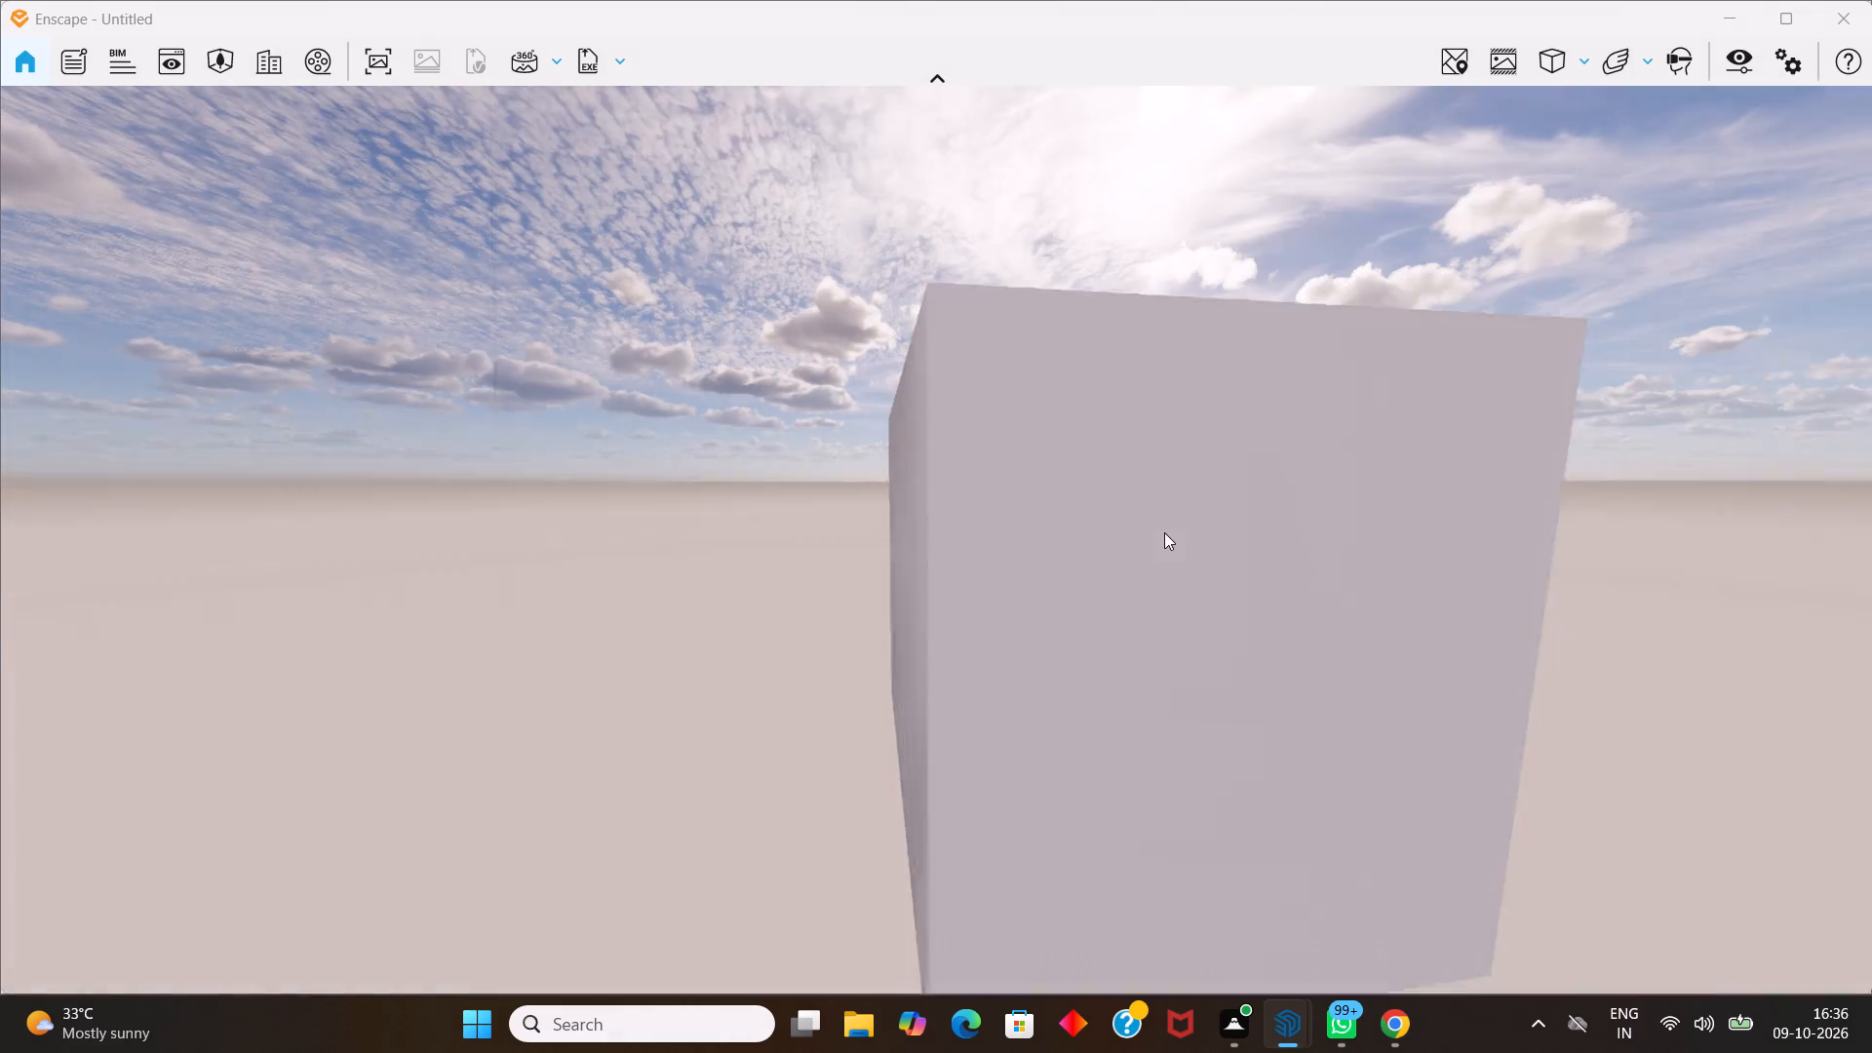
scroll(1170, 646, "up", 1)
scroll(1180, 727, "down", 7)
scroll(1073, 838, "up", 5)
scroll(1049, 816, "down", 4)
middle_click_drag(1040, 858, 923, 405)
scroll(1046, 835, "up", 5)
scroll(1054, 794, "down", 13)
middle_click_drag(1109, 882, 773, 129)
scroll(1096, 894, "up", 7)
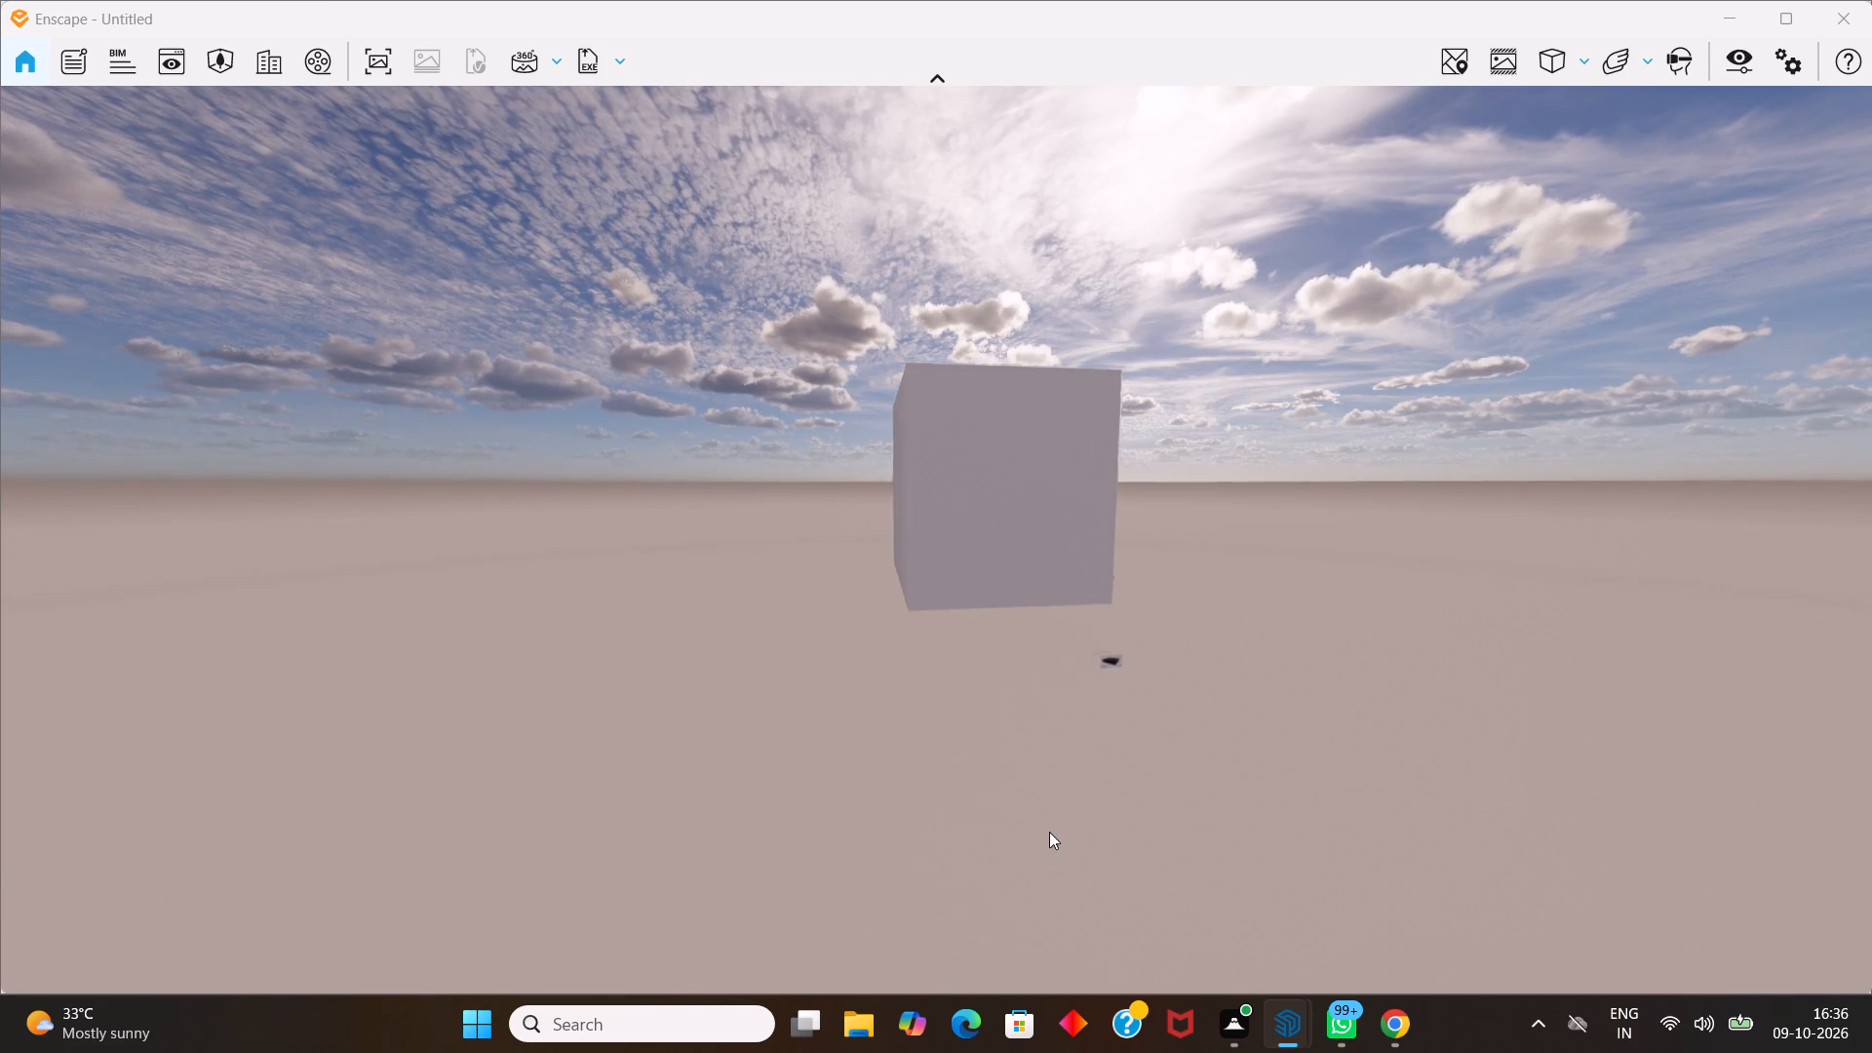
scroll(1049, 832, "up", 9)
scroll(1204, 831, "up", 2)
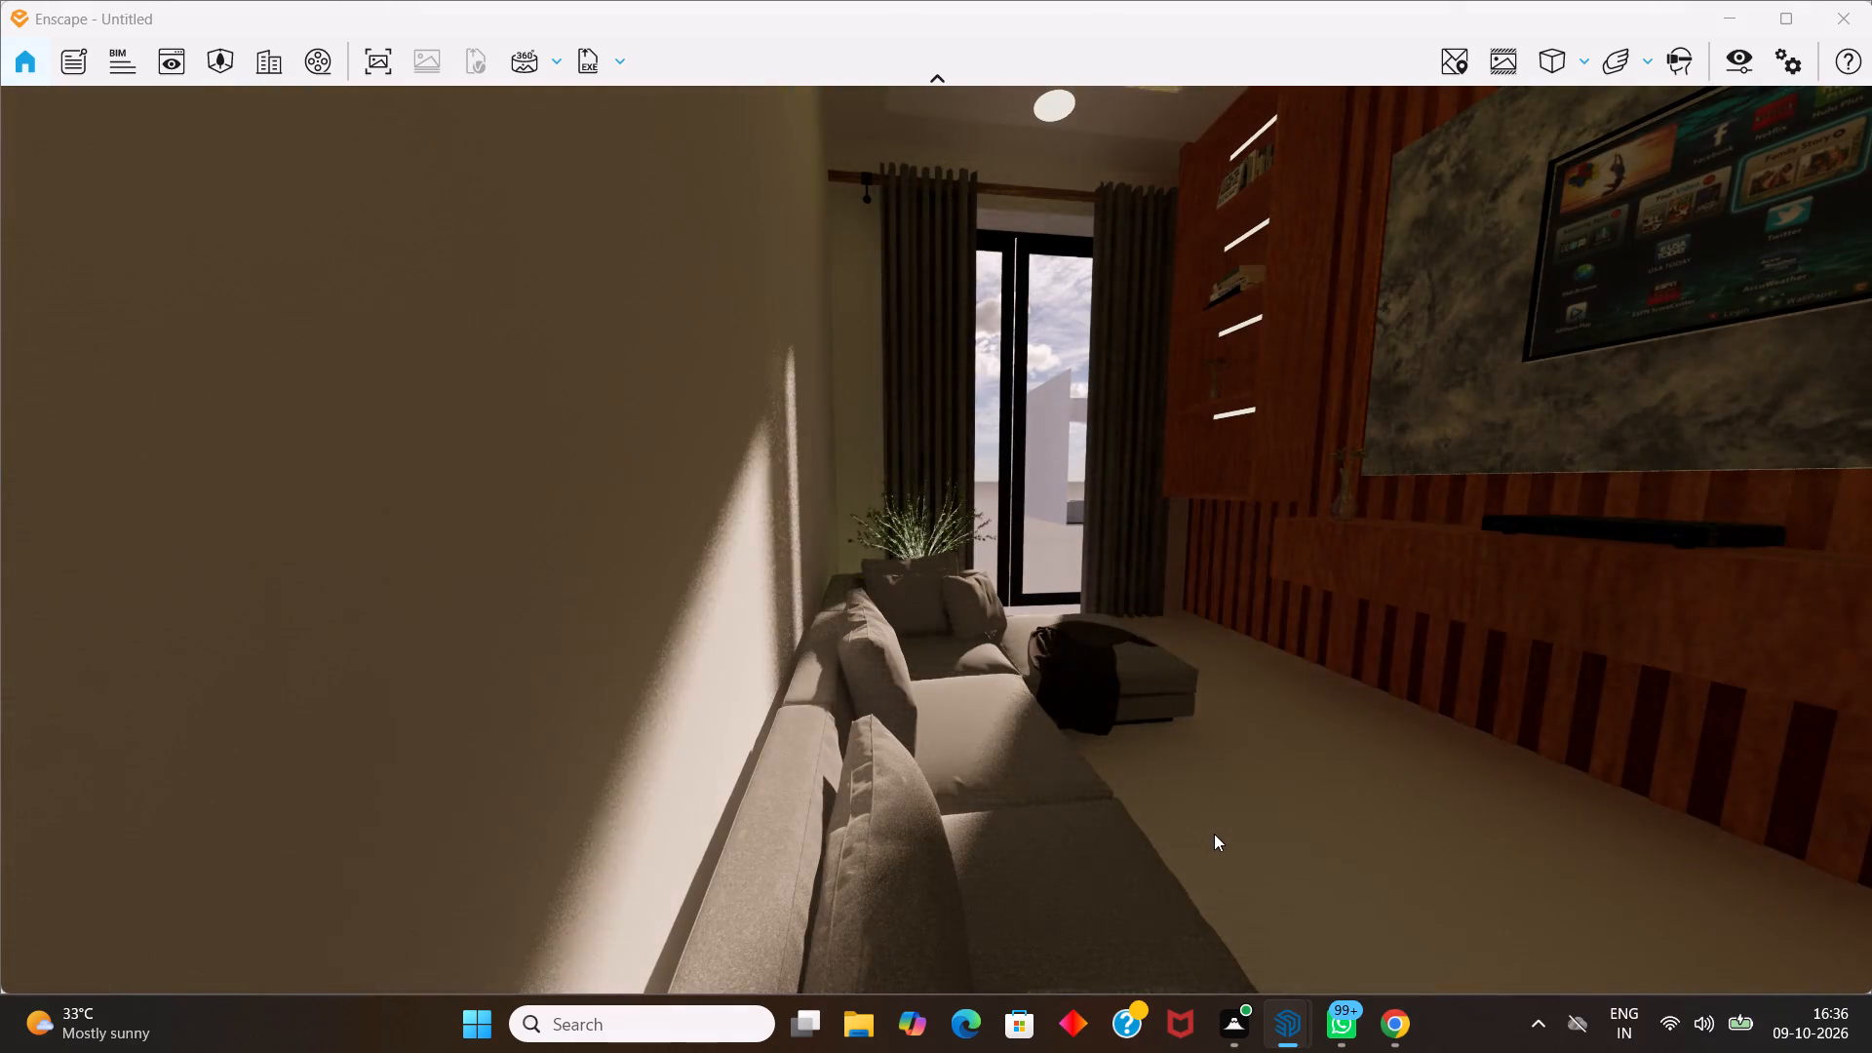
Frame the living room view with the sofa, curtained balcony door, slatted ceiling with fan and TV wall.
middle_click_drag(1237, 826, 811, 774)
left_click_drag(811, 782, 763, 602)
middle_click_drag(811, 774, 763, 602)
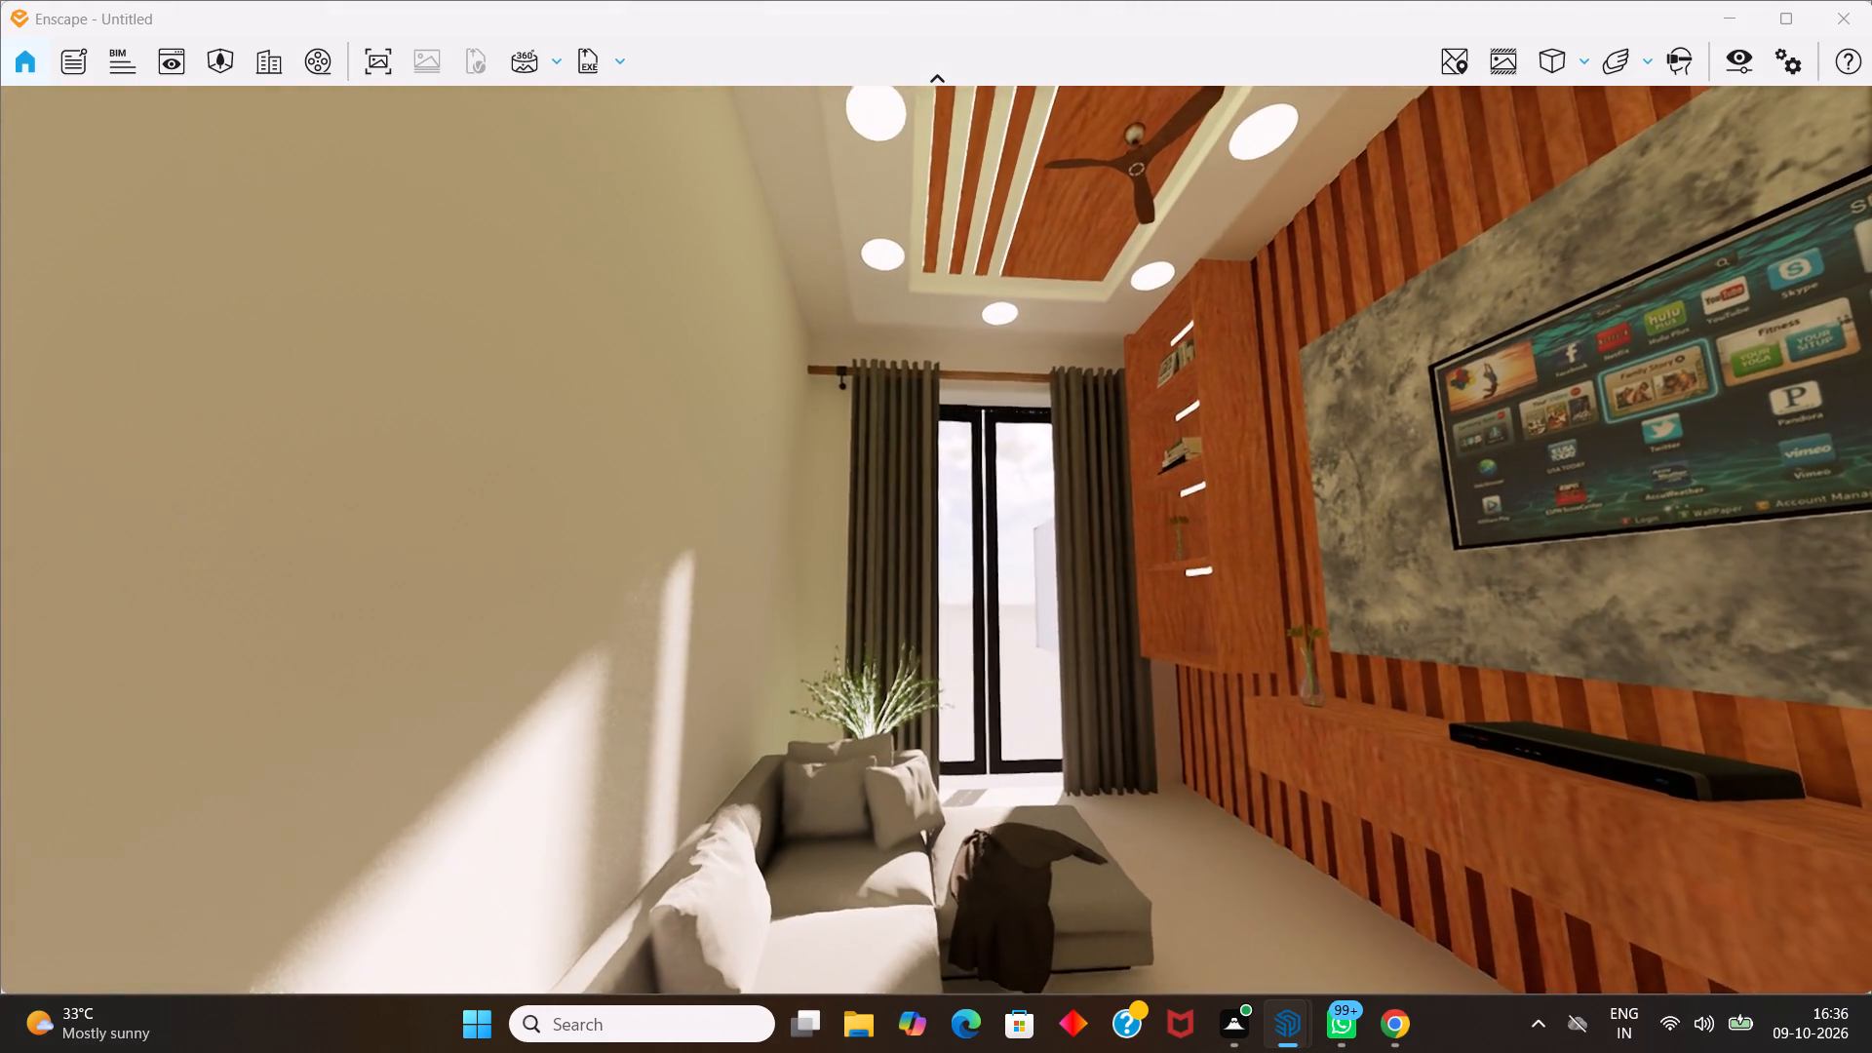
middle_click_drag(763, 602, 804, 756)
left_click_drag(763, 602, 804, 756)
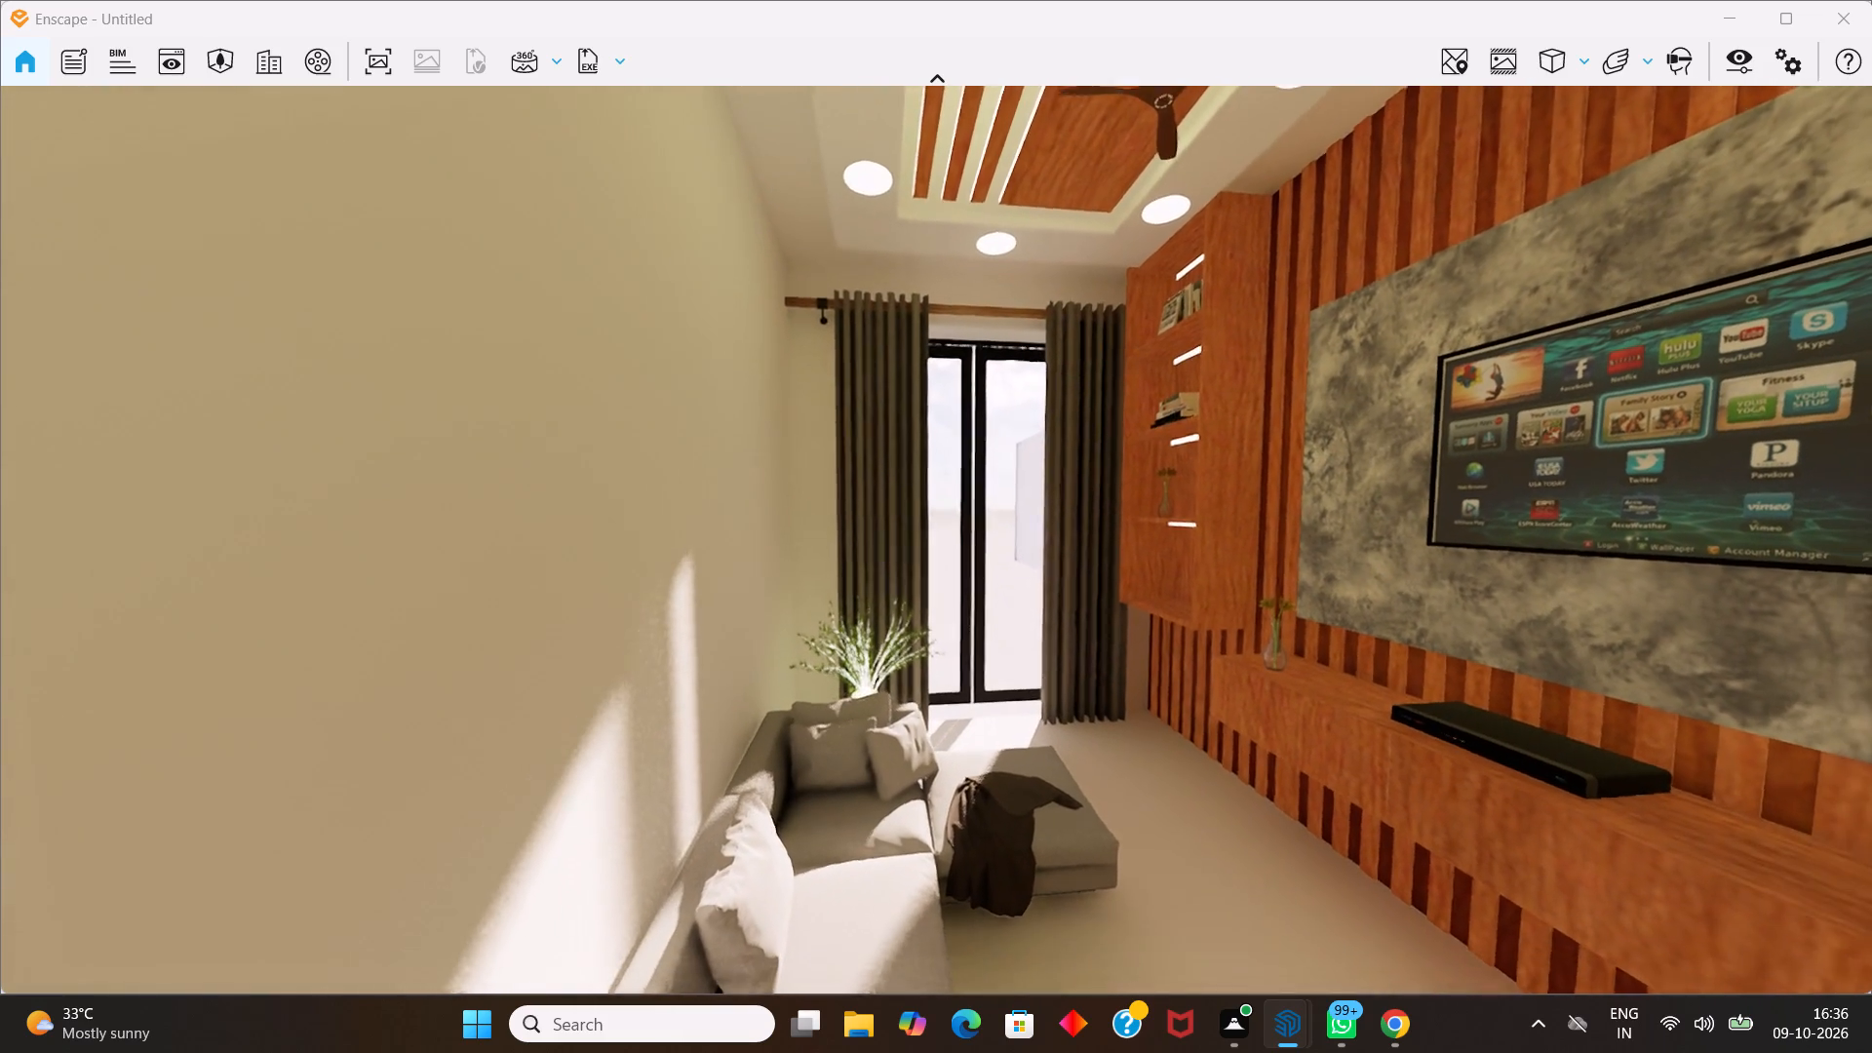
left_click_drag(804, 756, 798, 748)
middle_click_drag(804, 756, 937, 542)
scroll(1181, 728, "down", 1)
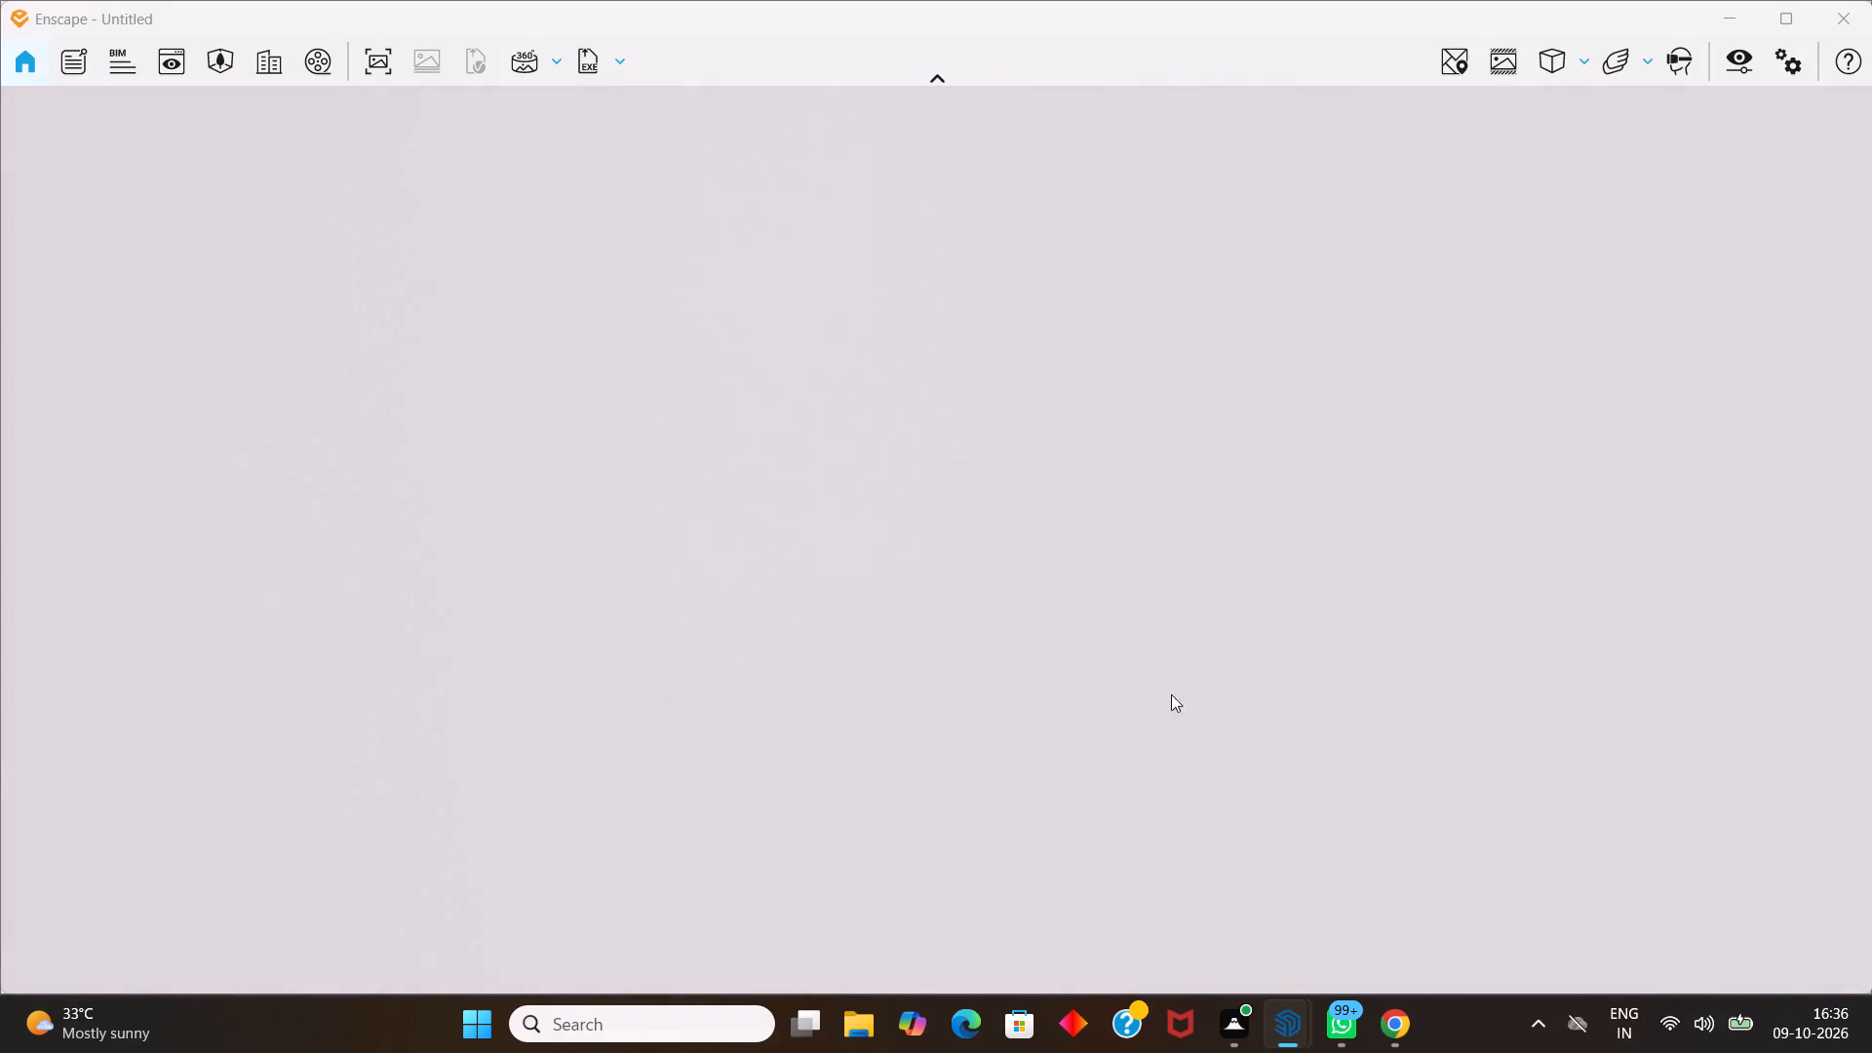
scroll(1164, 675, "up", 1)
middle_click_drag(1151, 677, 257, 989)
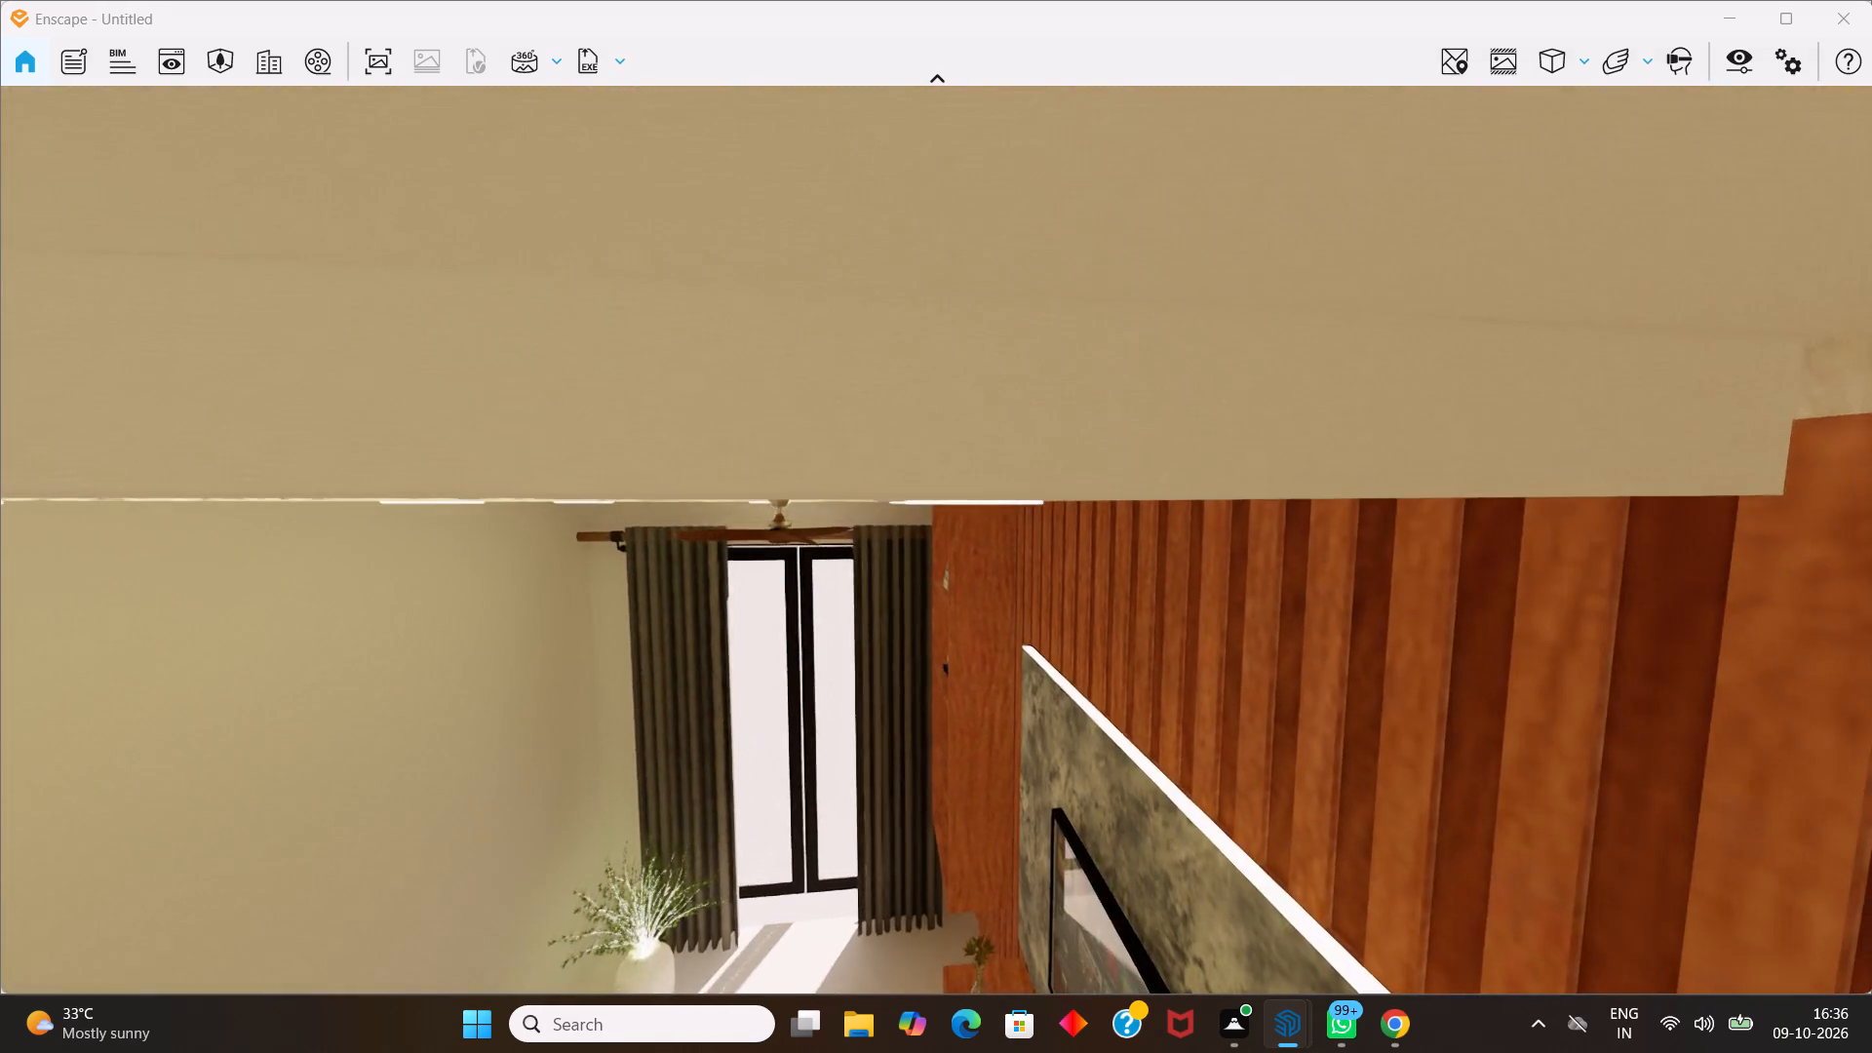
middle_click_drag(257, 989, 483, 778)
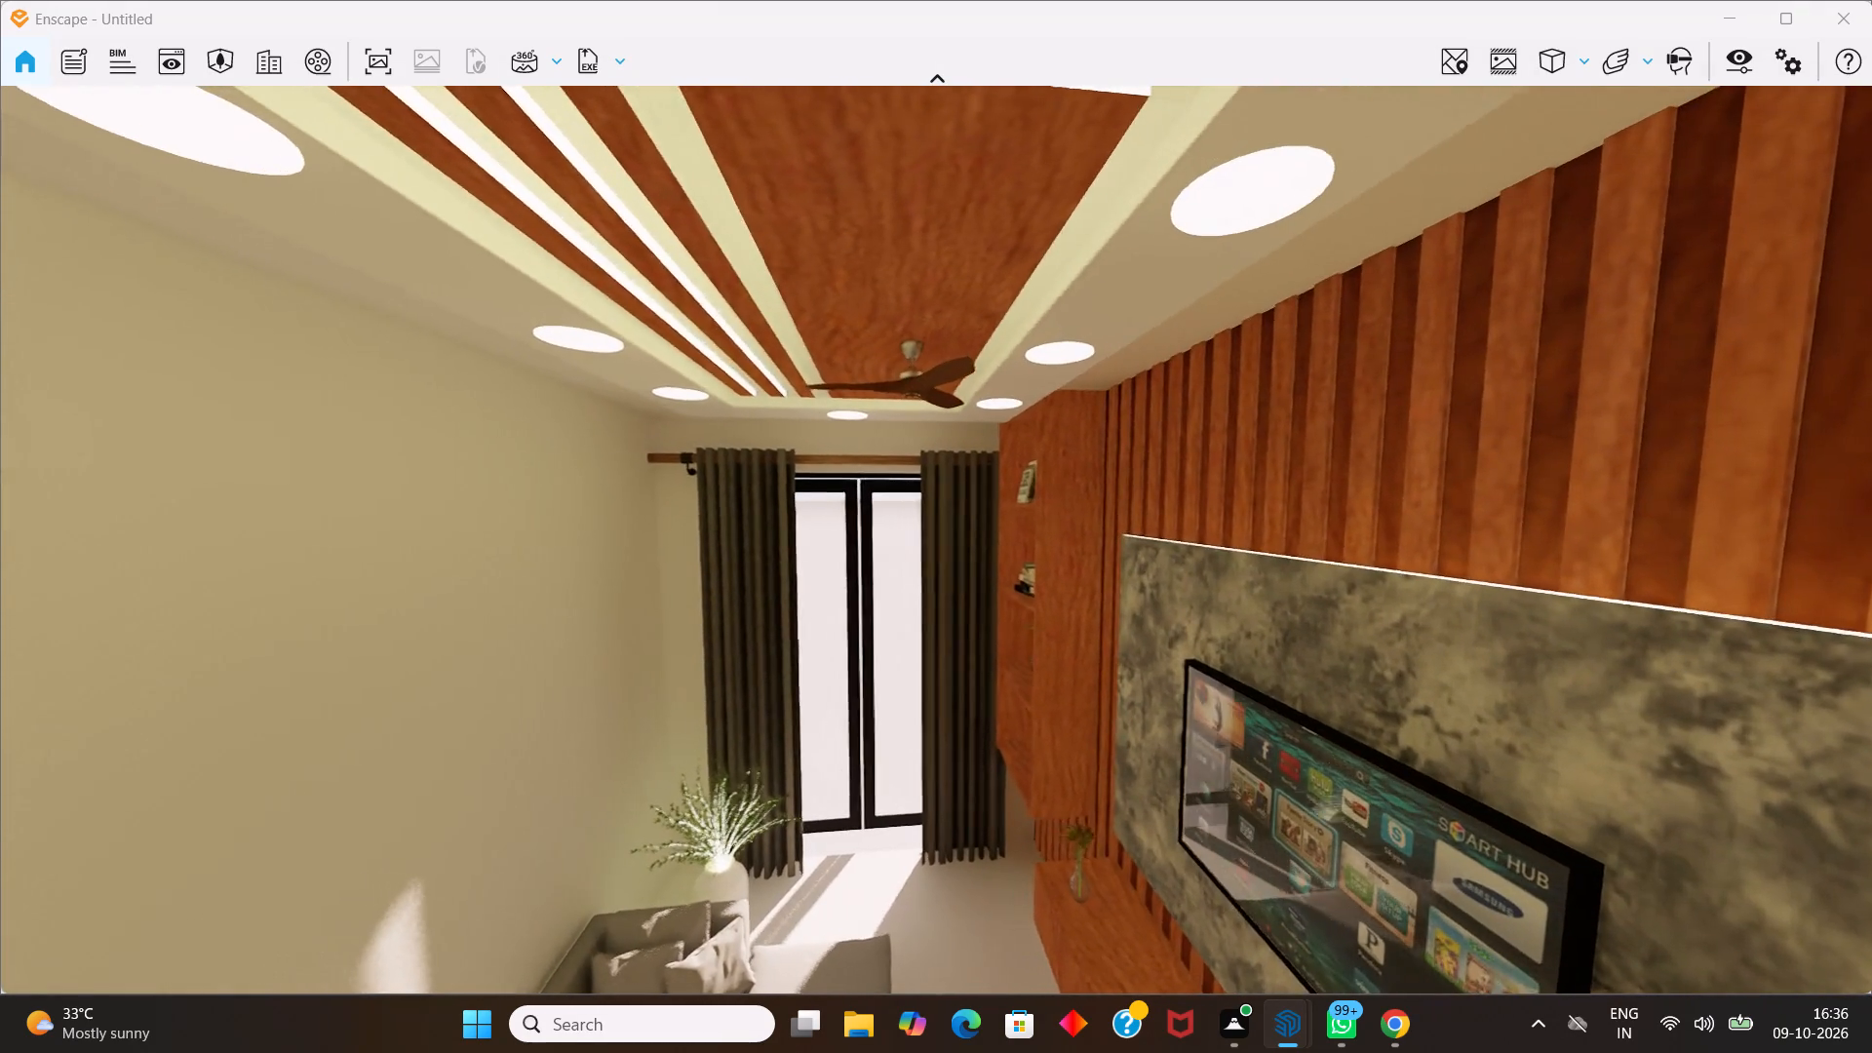
middle_click_drag(483, 778, 843, 501)
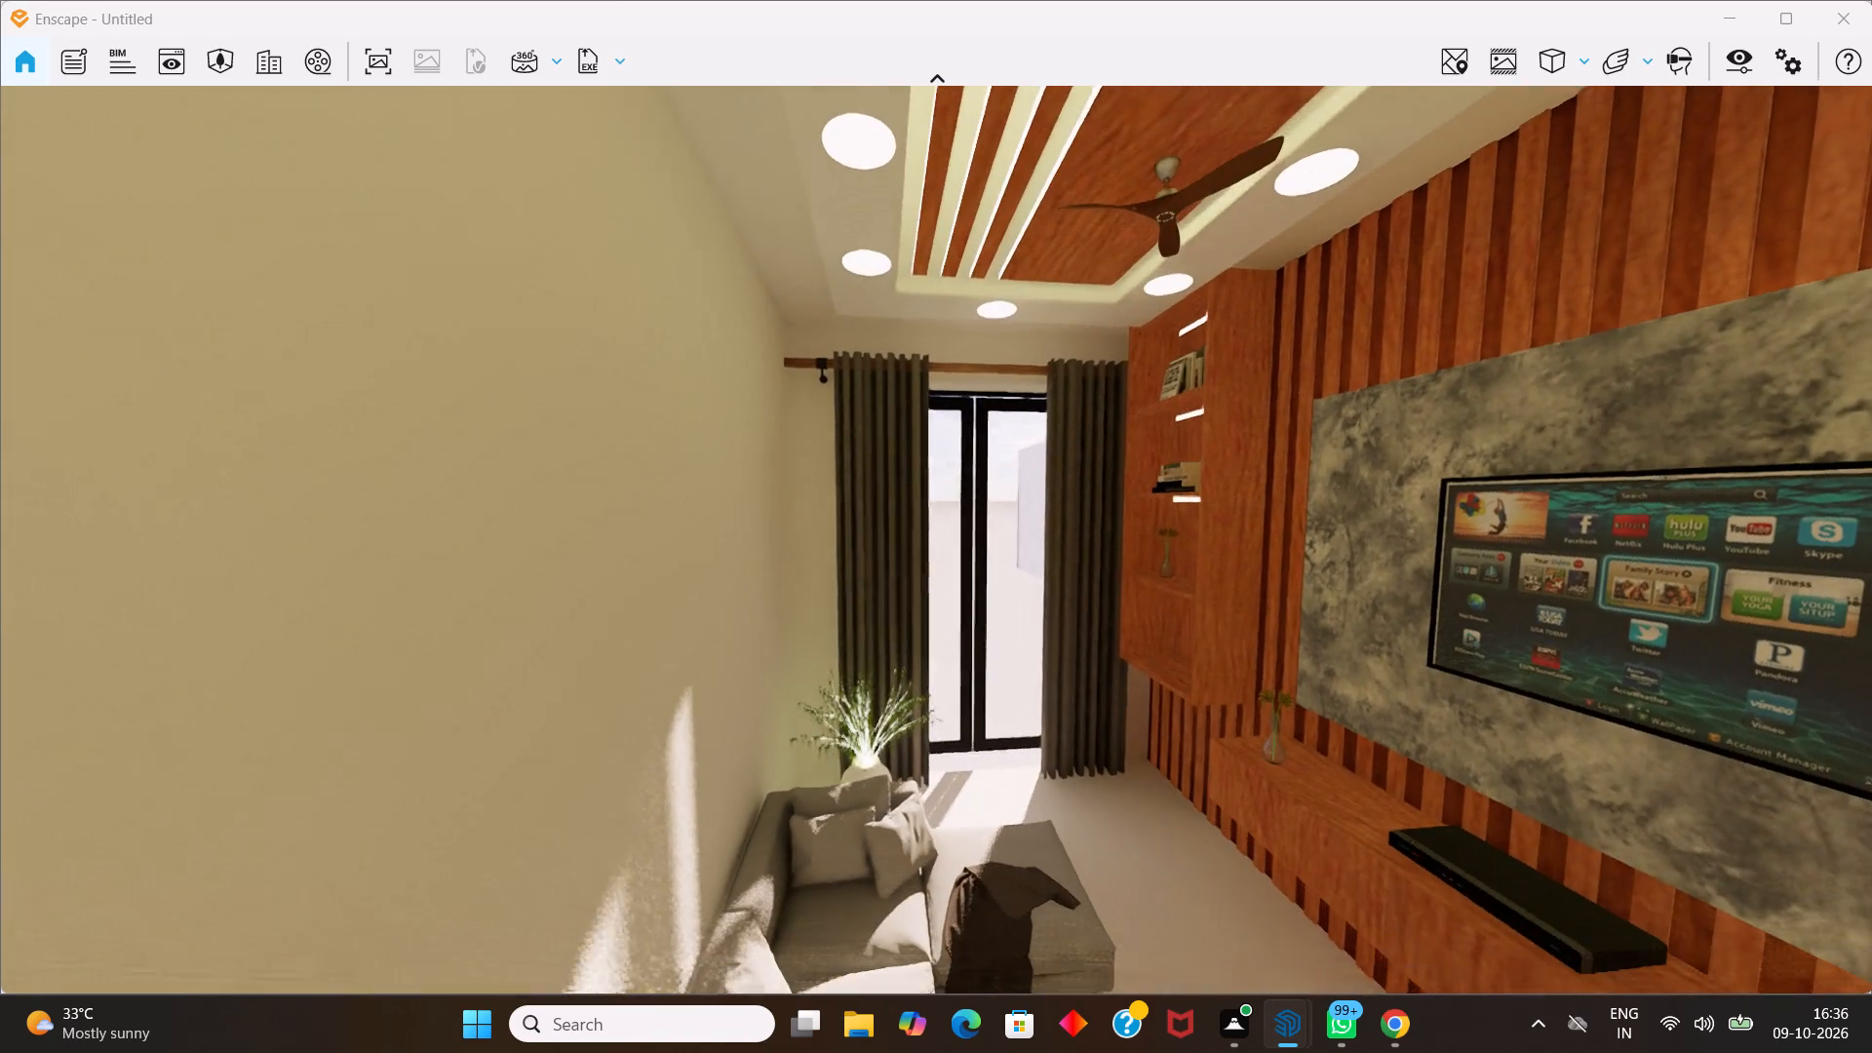
middle_click_drag(843, 501, 843, 492)
middle_click(1149, 676)
middle_click_drag(1162, 637, 939, 541)
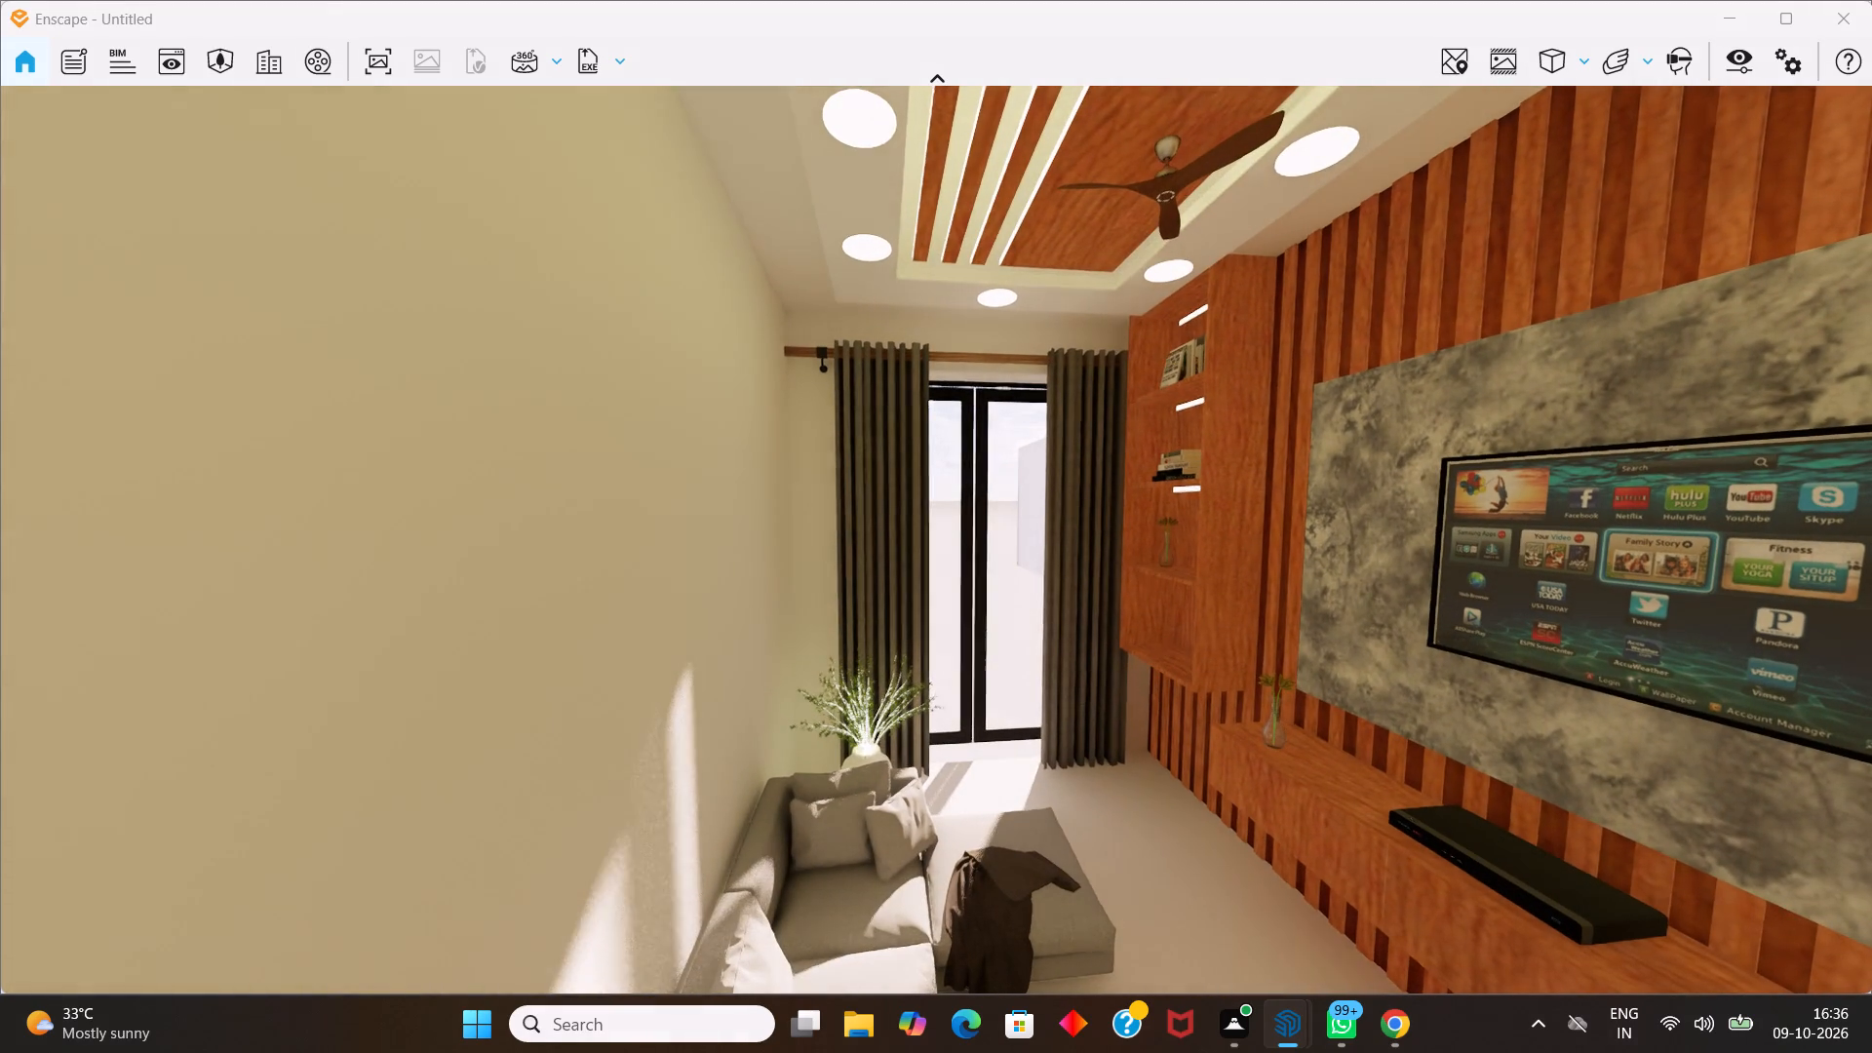
middle_click_drag(939, 541, 914, 457)
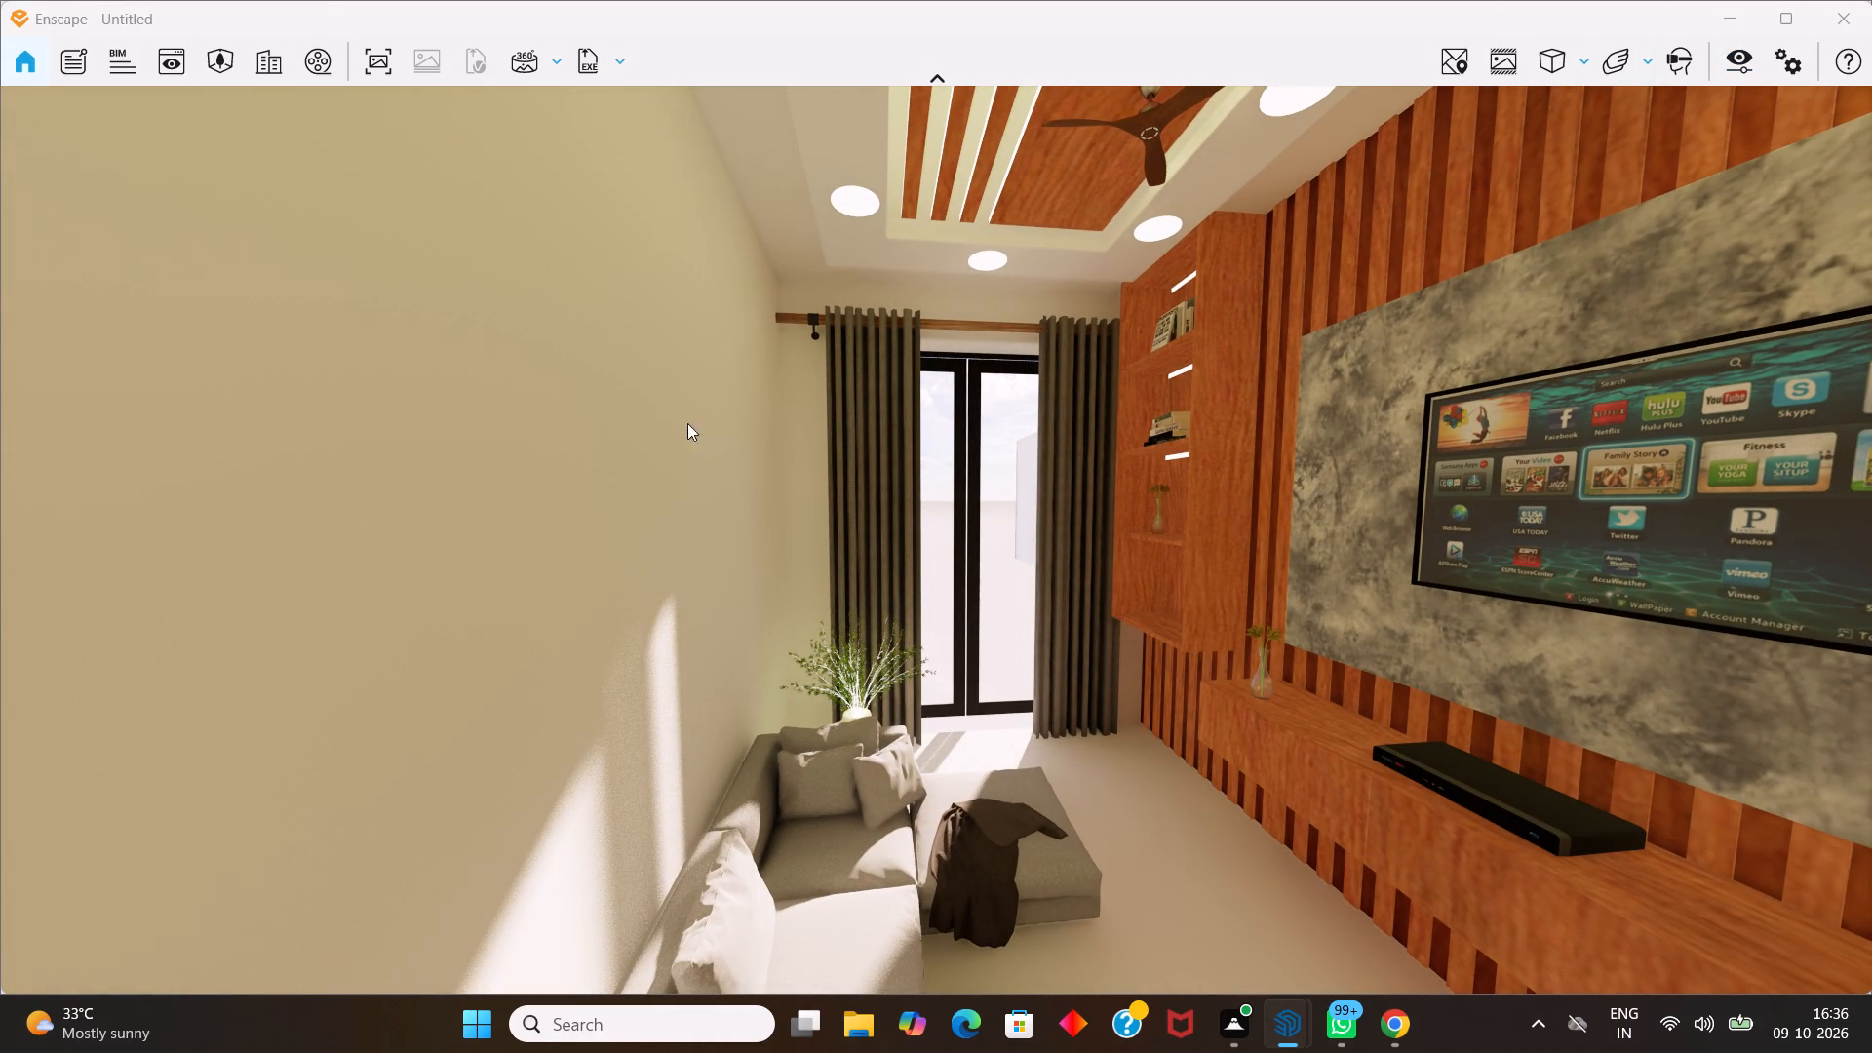
Set the camera's field of view to 135° horizontal in the visual settings.
left_click(1738, 66)
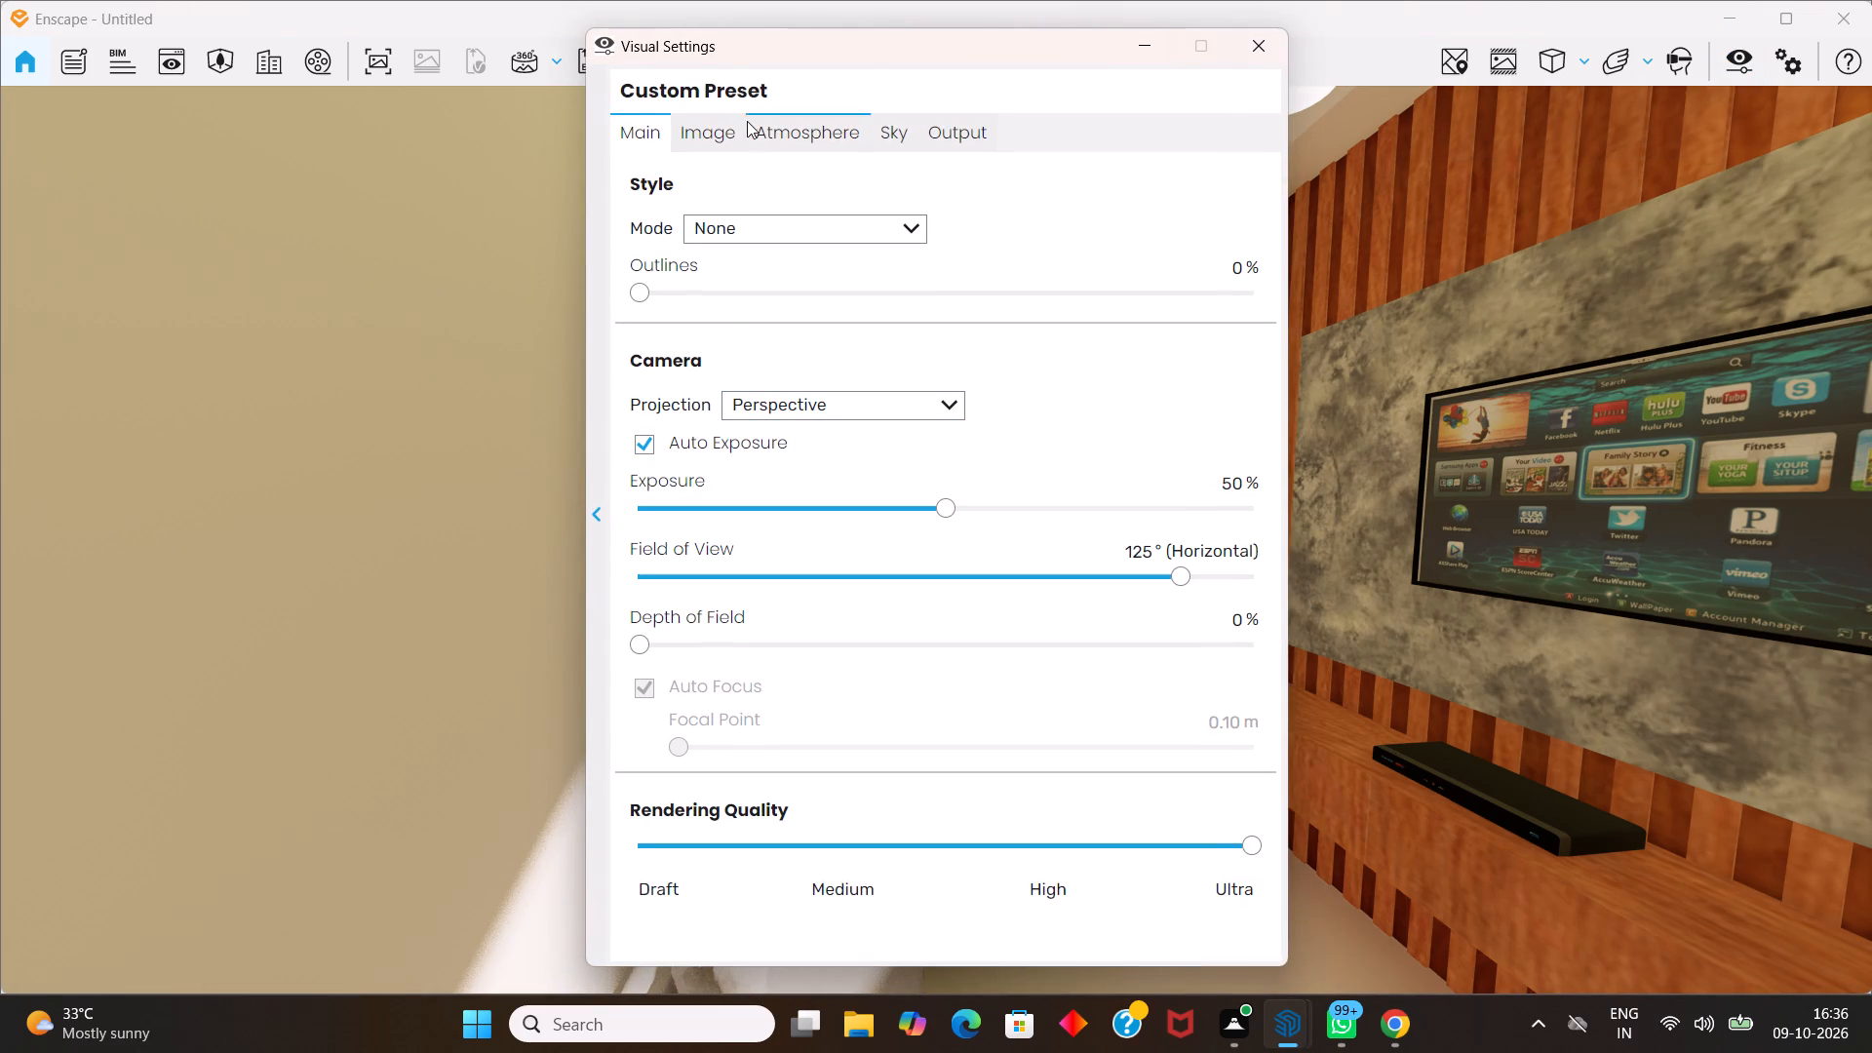
left_click(1229, 577)
left_click(1401, 283)
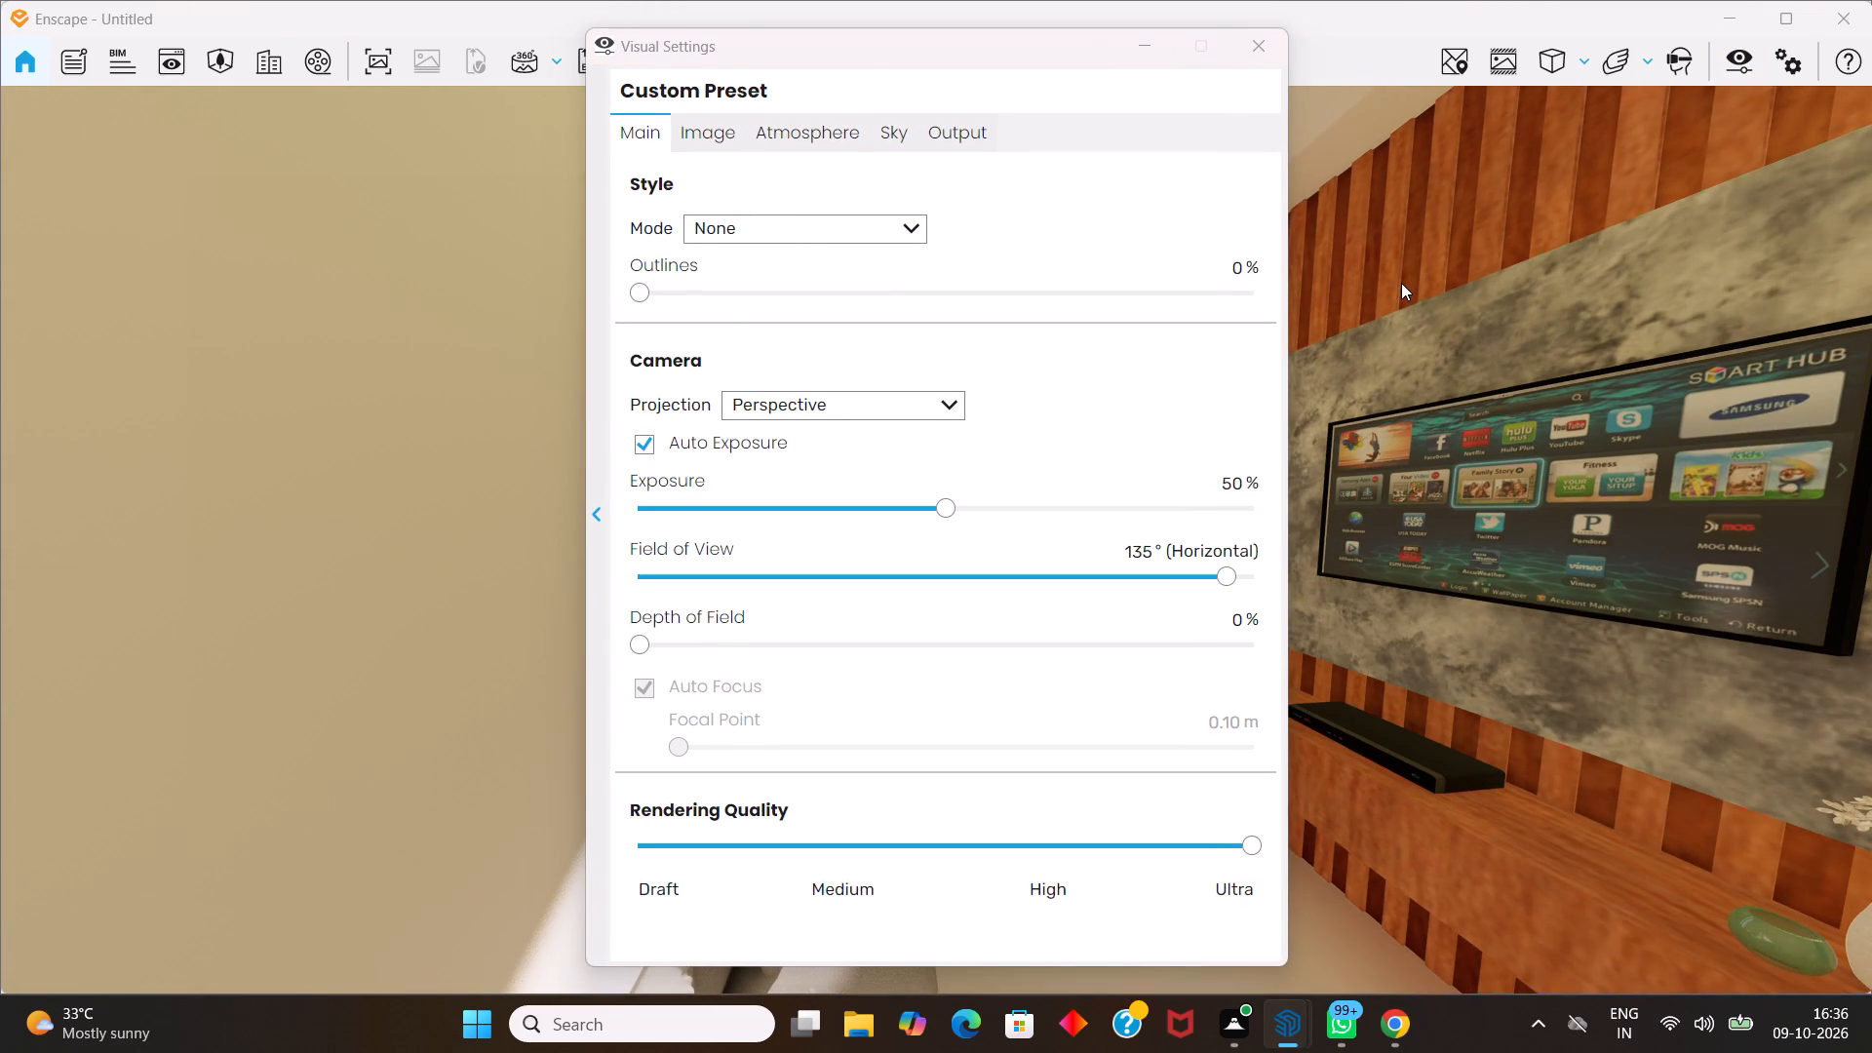
left_click(1276, 58)
Reframe the widened living room view to include the full TV, the console with its vase, and the sofa.
scroll(1043, 418, "down", 2)
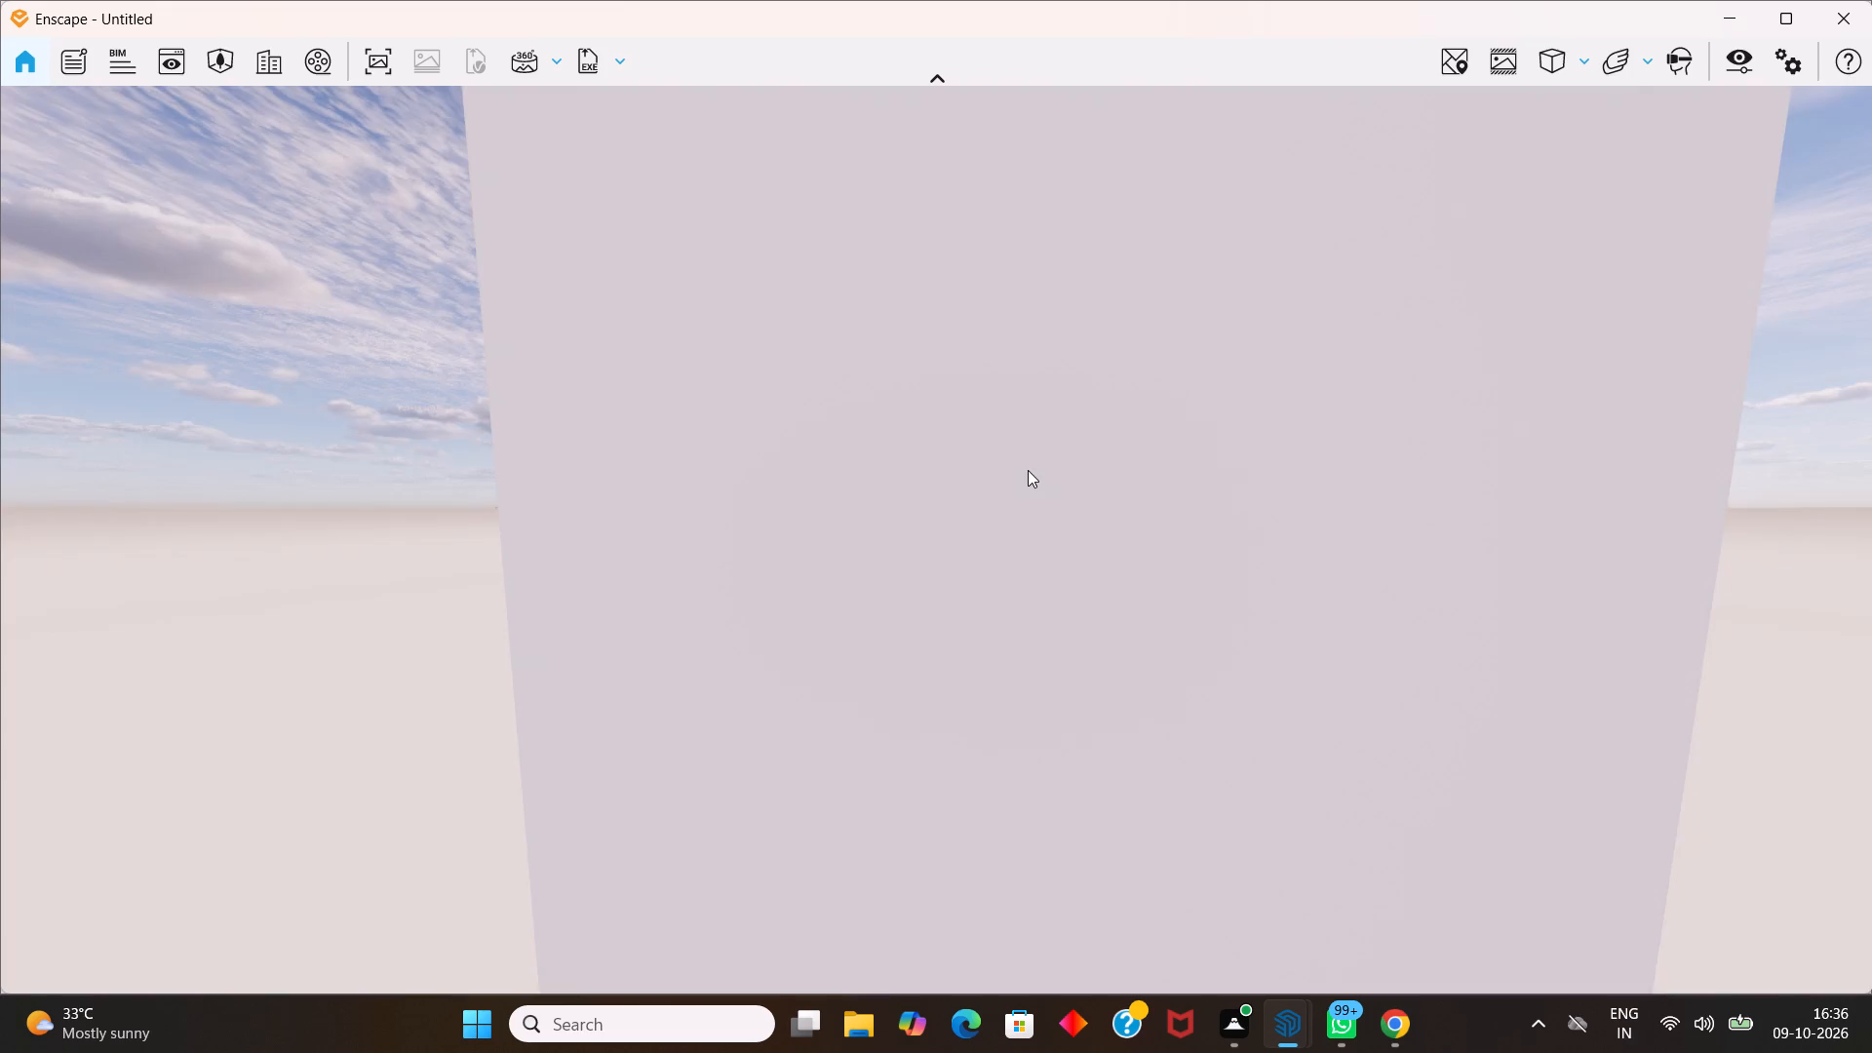
scroll(1028, 470, "up", 2)
middle_click_drag(1064, 453, 1127, 544)
left_click_drag(1109, 509, 1127, 544)
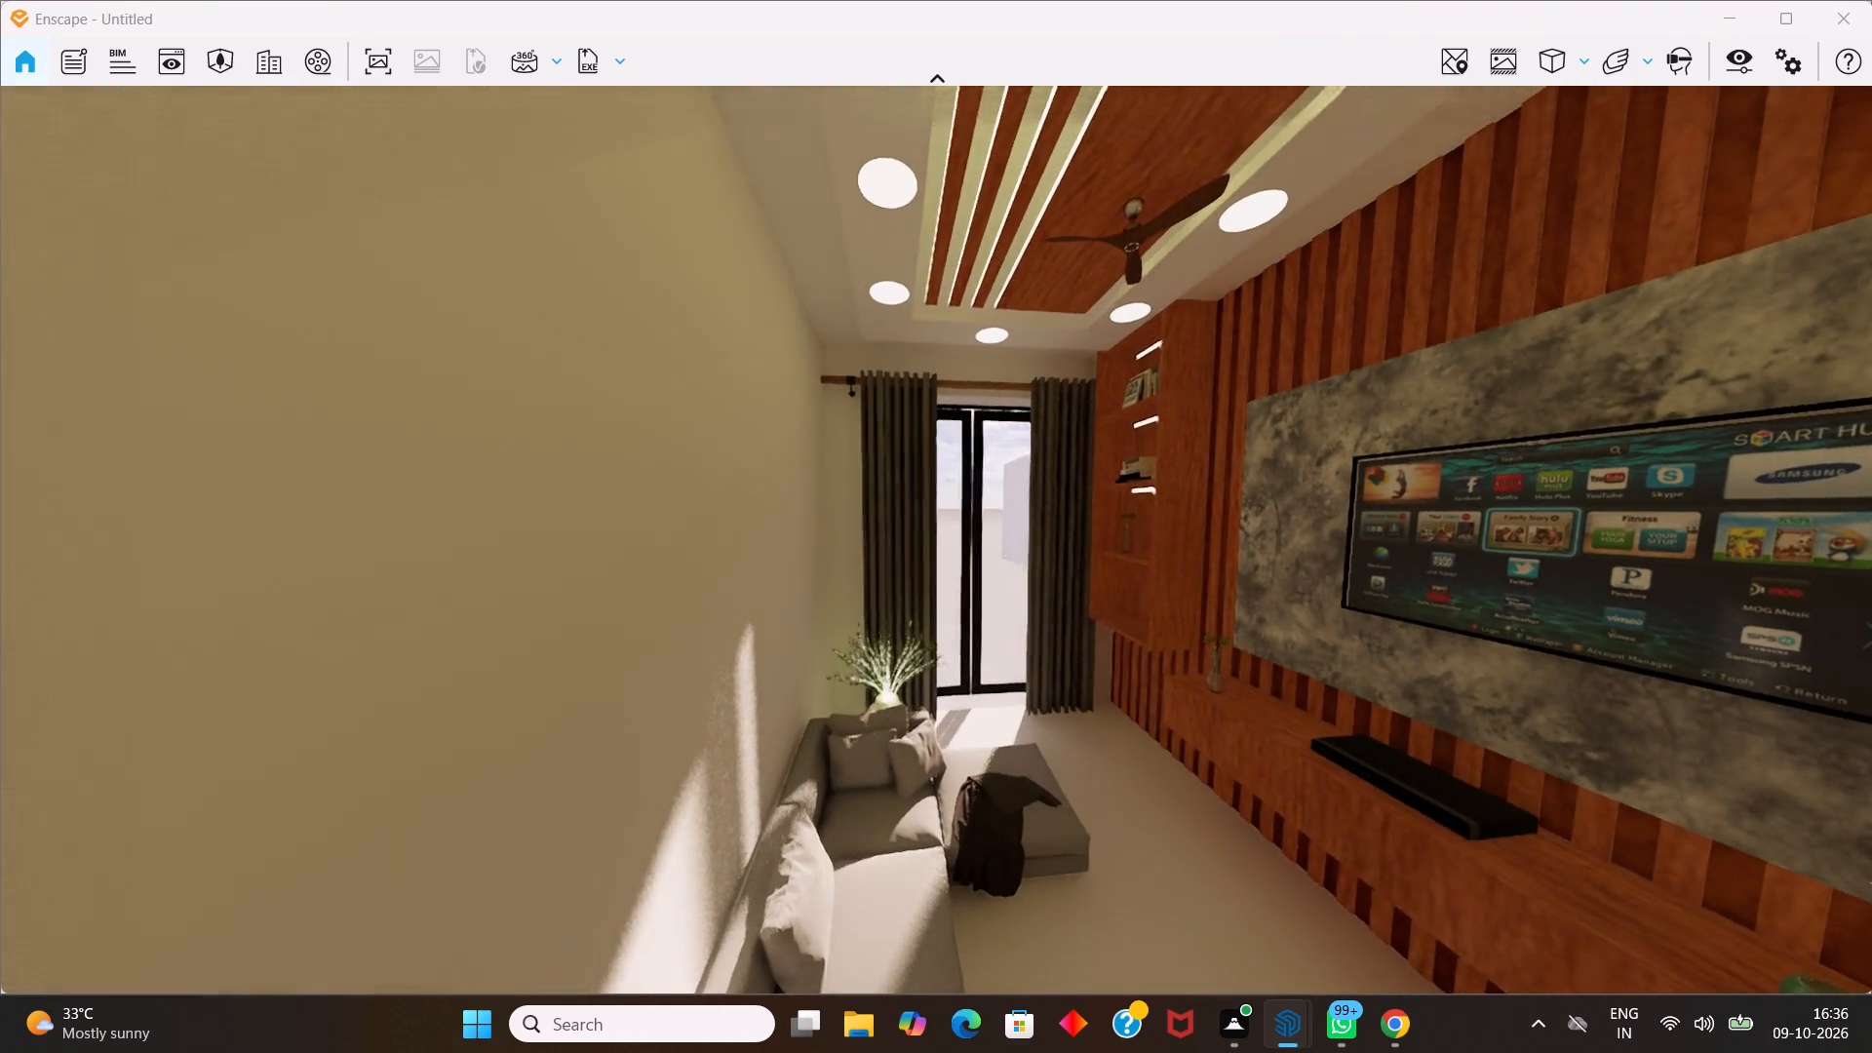
left_click_drag(1127, 544, 1124, 565)
middle_click_drag(1127, 544, 941, 537)
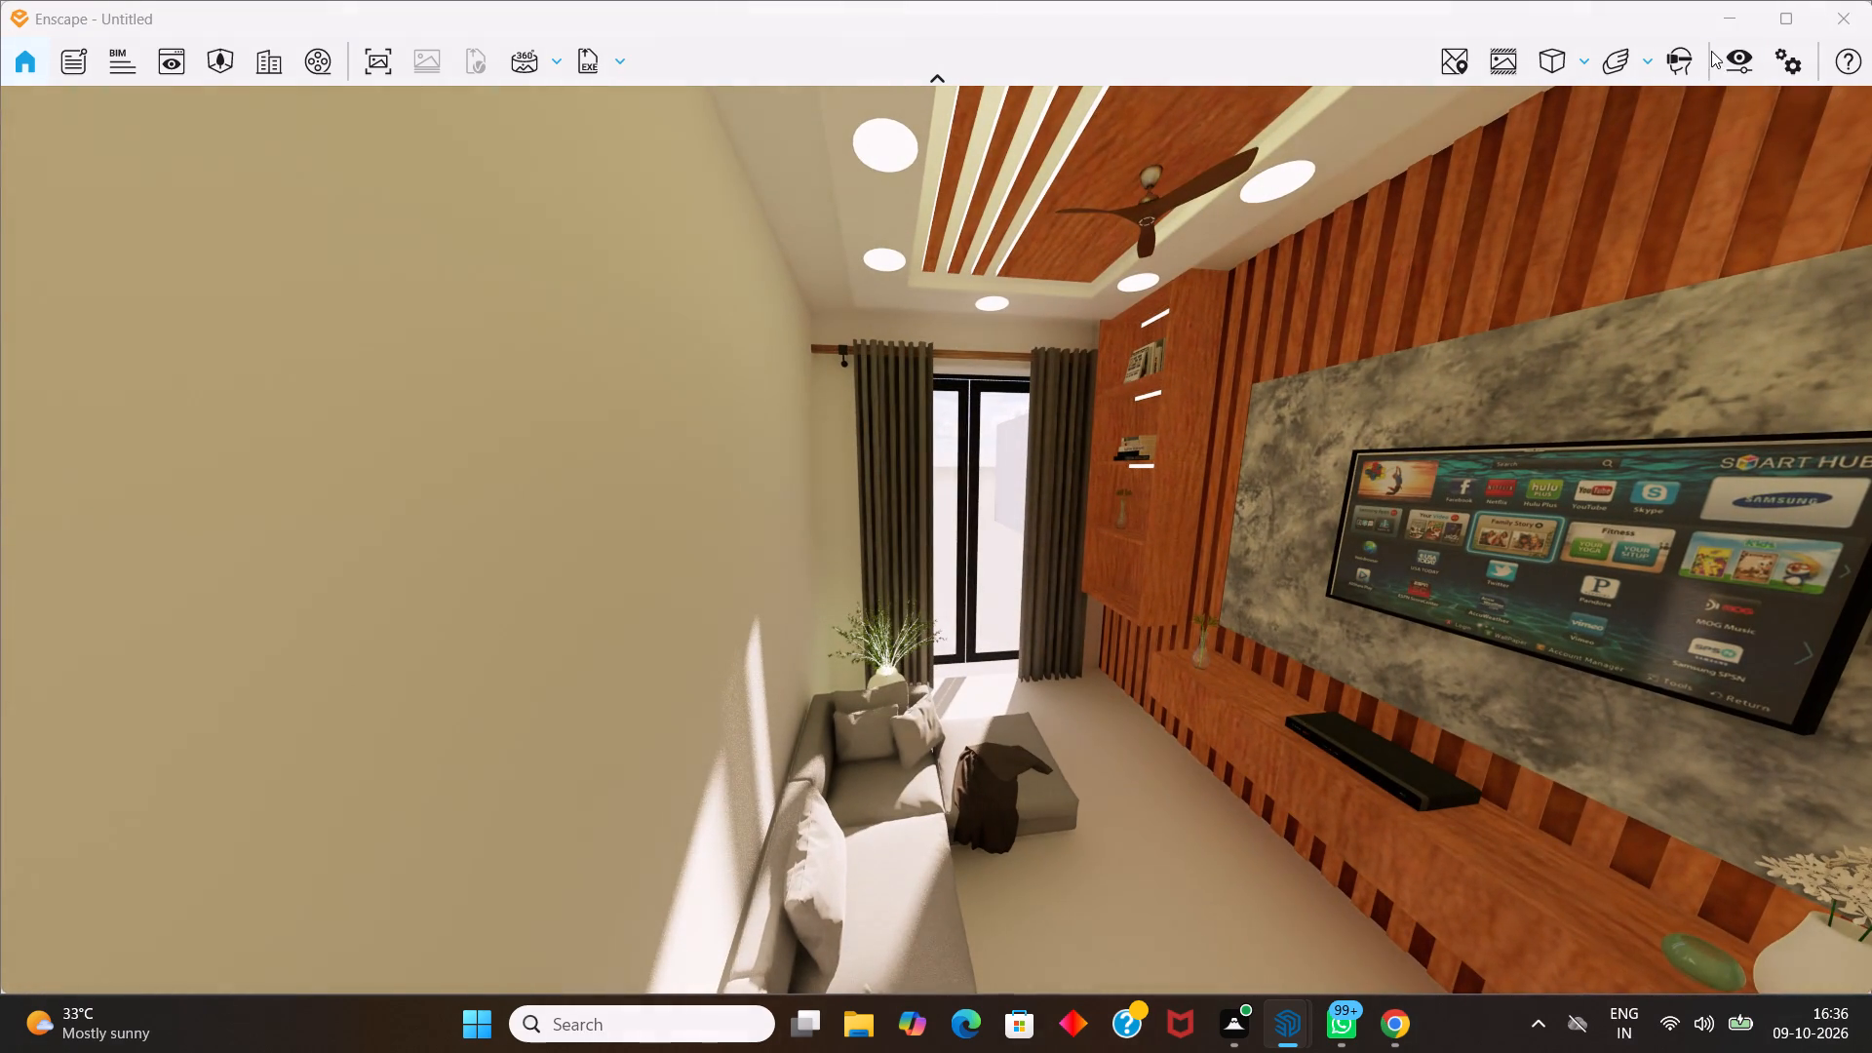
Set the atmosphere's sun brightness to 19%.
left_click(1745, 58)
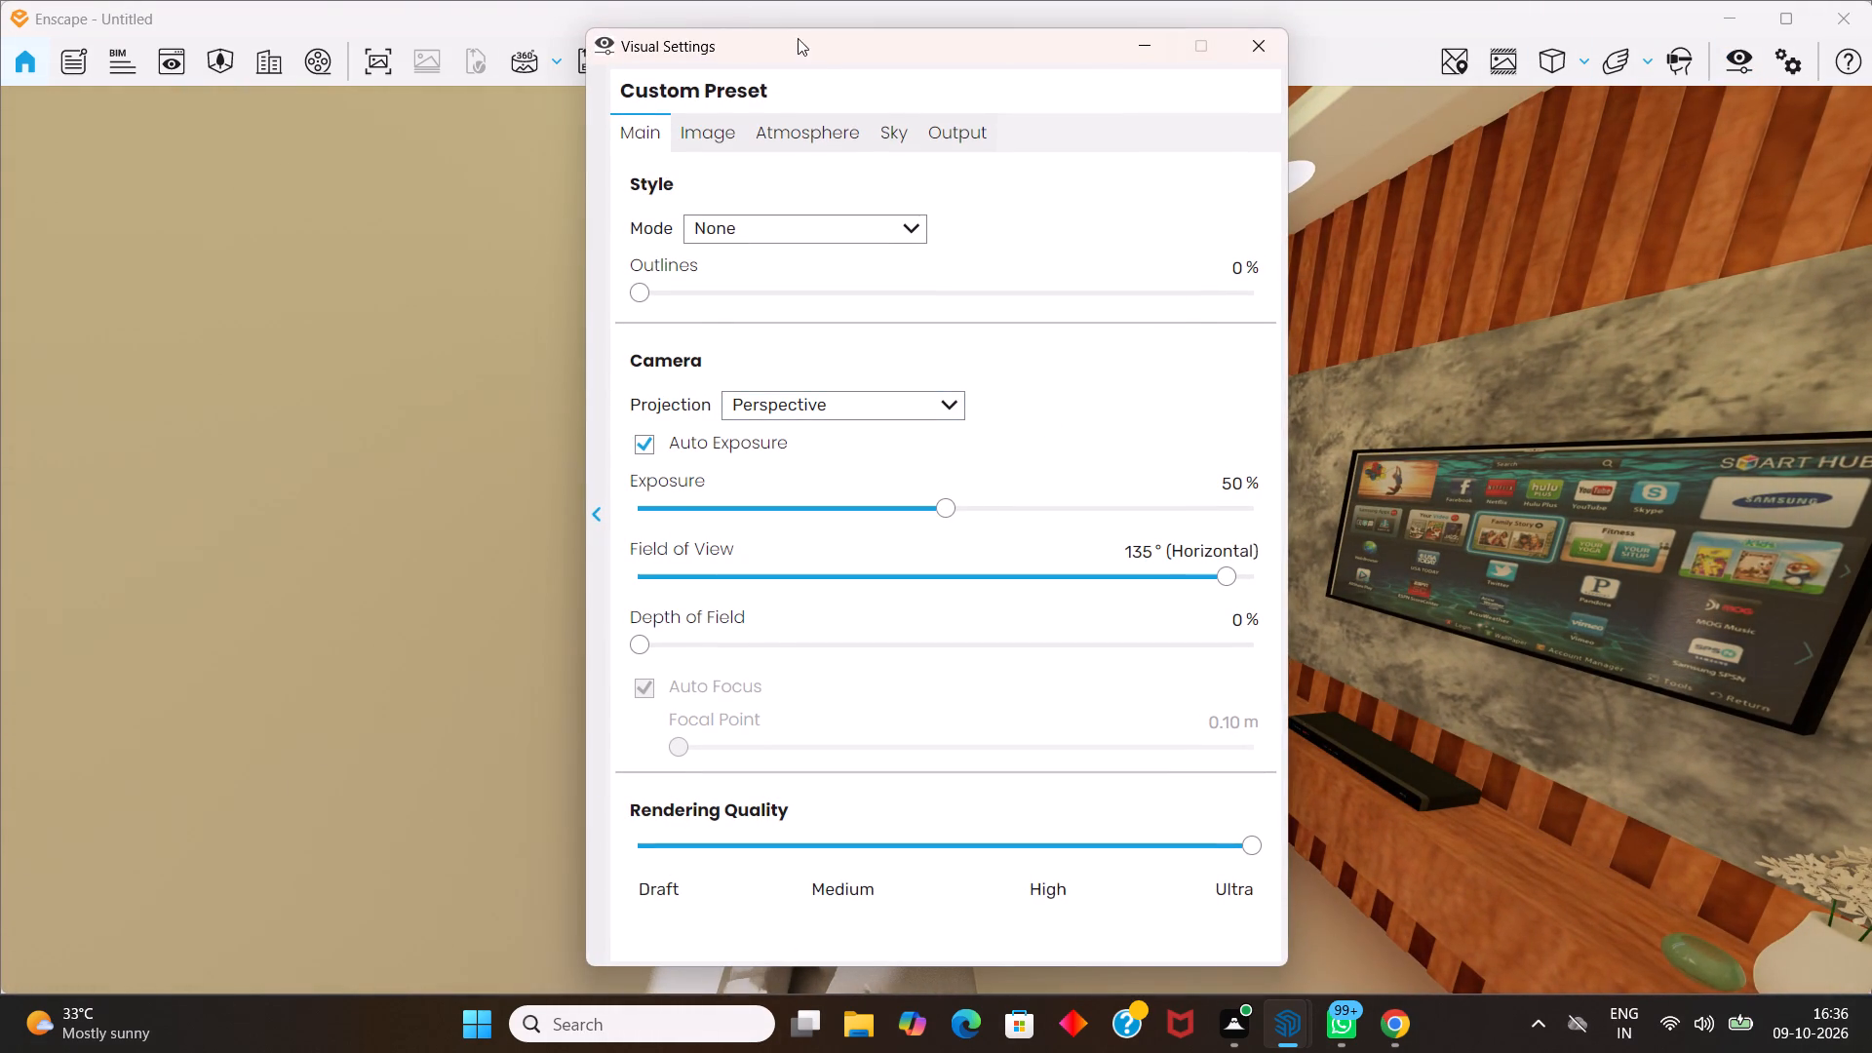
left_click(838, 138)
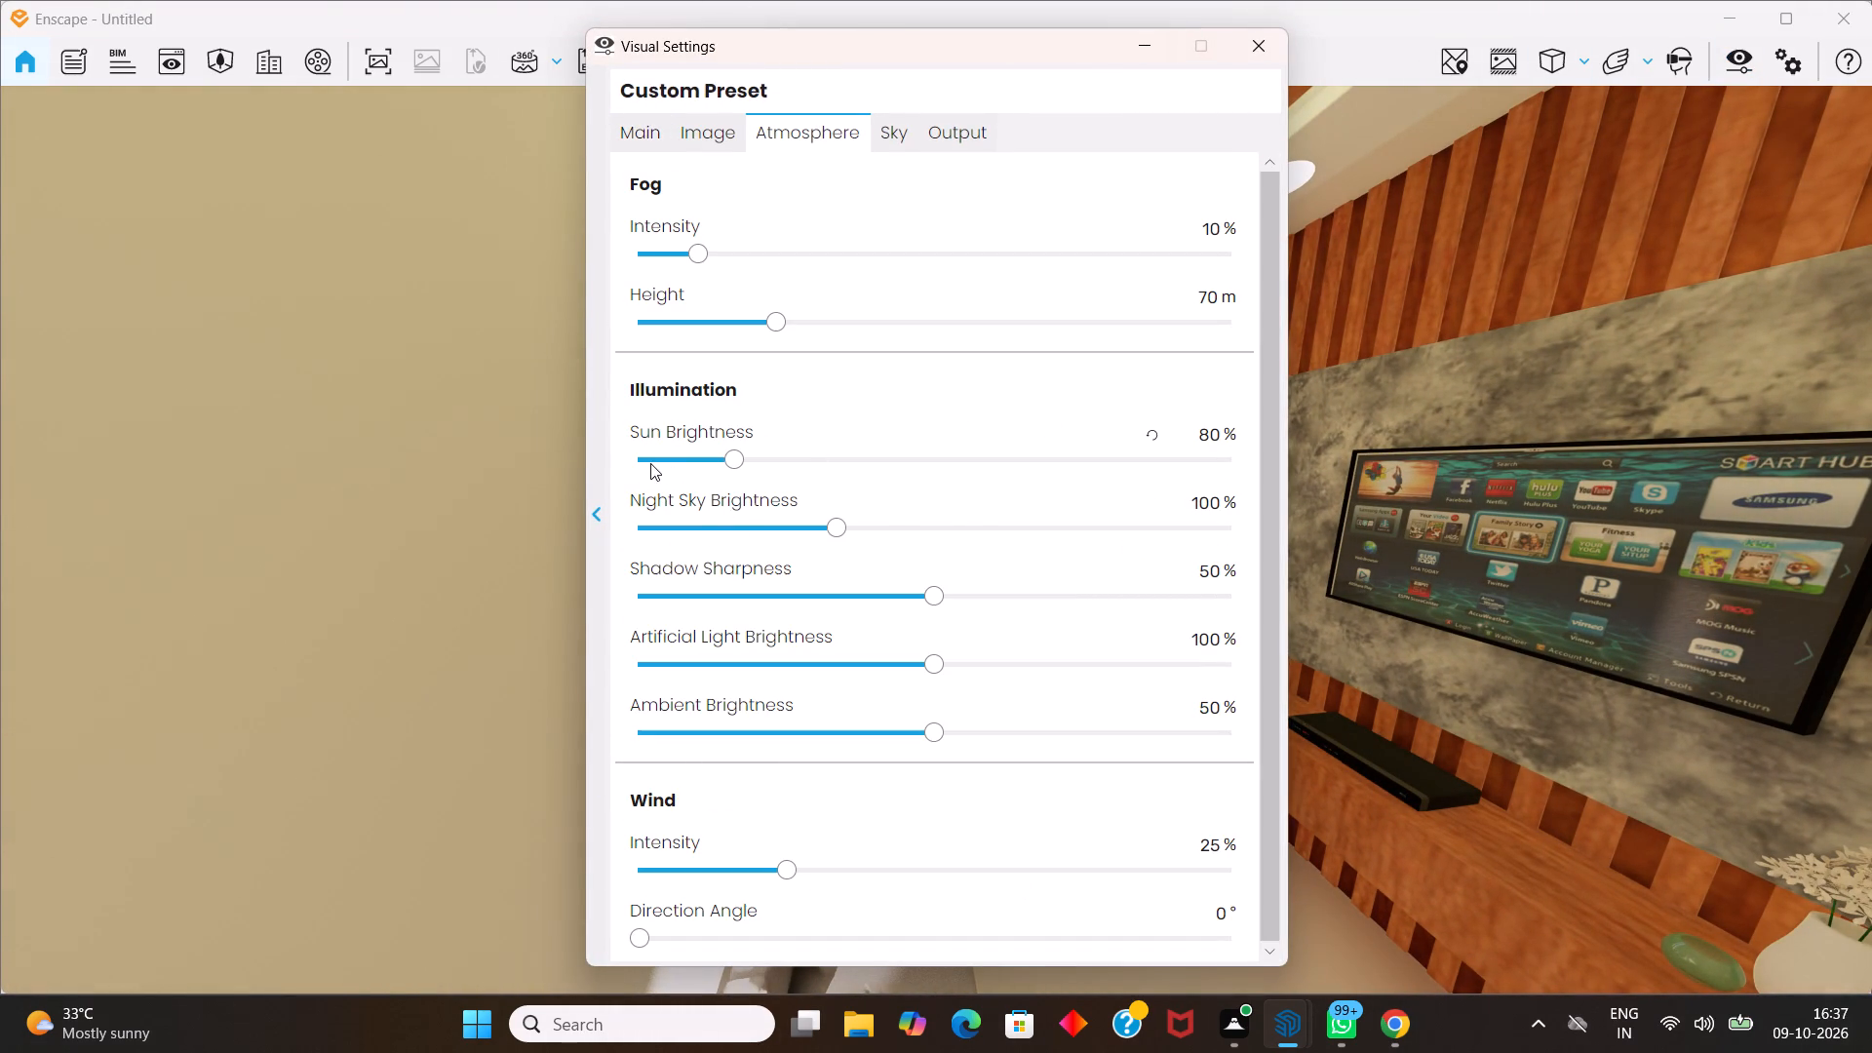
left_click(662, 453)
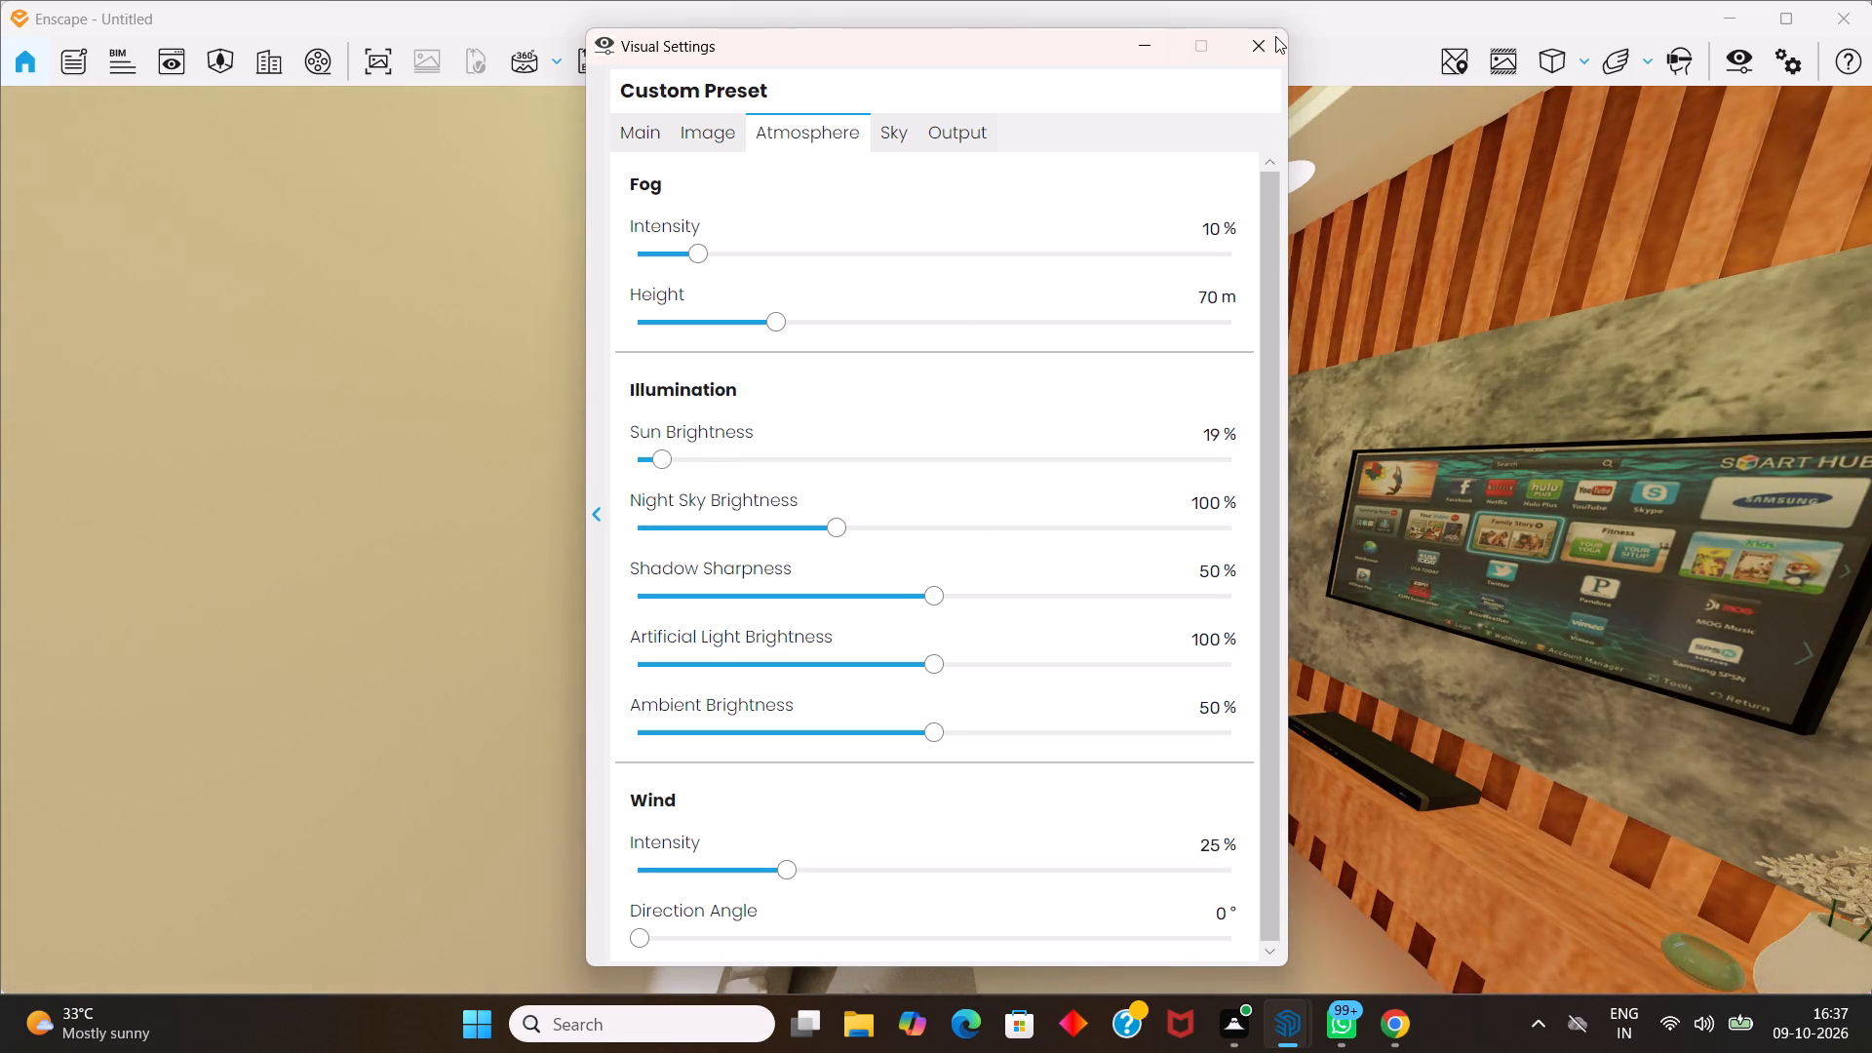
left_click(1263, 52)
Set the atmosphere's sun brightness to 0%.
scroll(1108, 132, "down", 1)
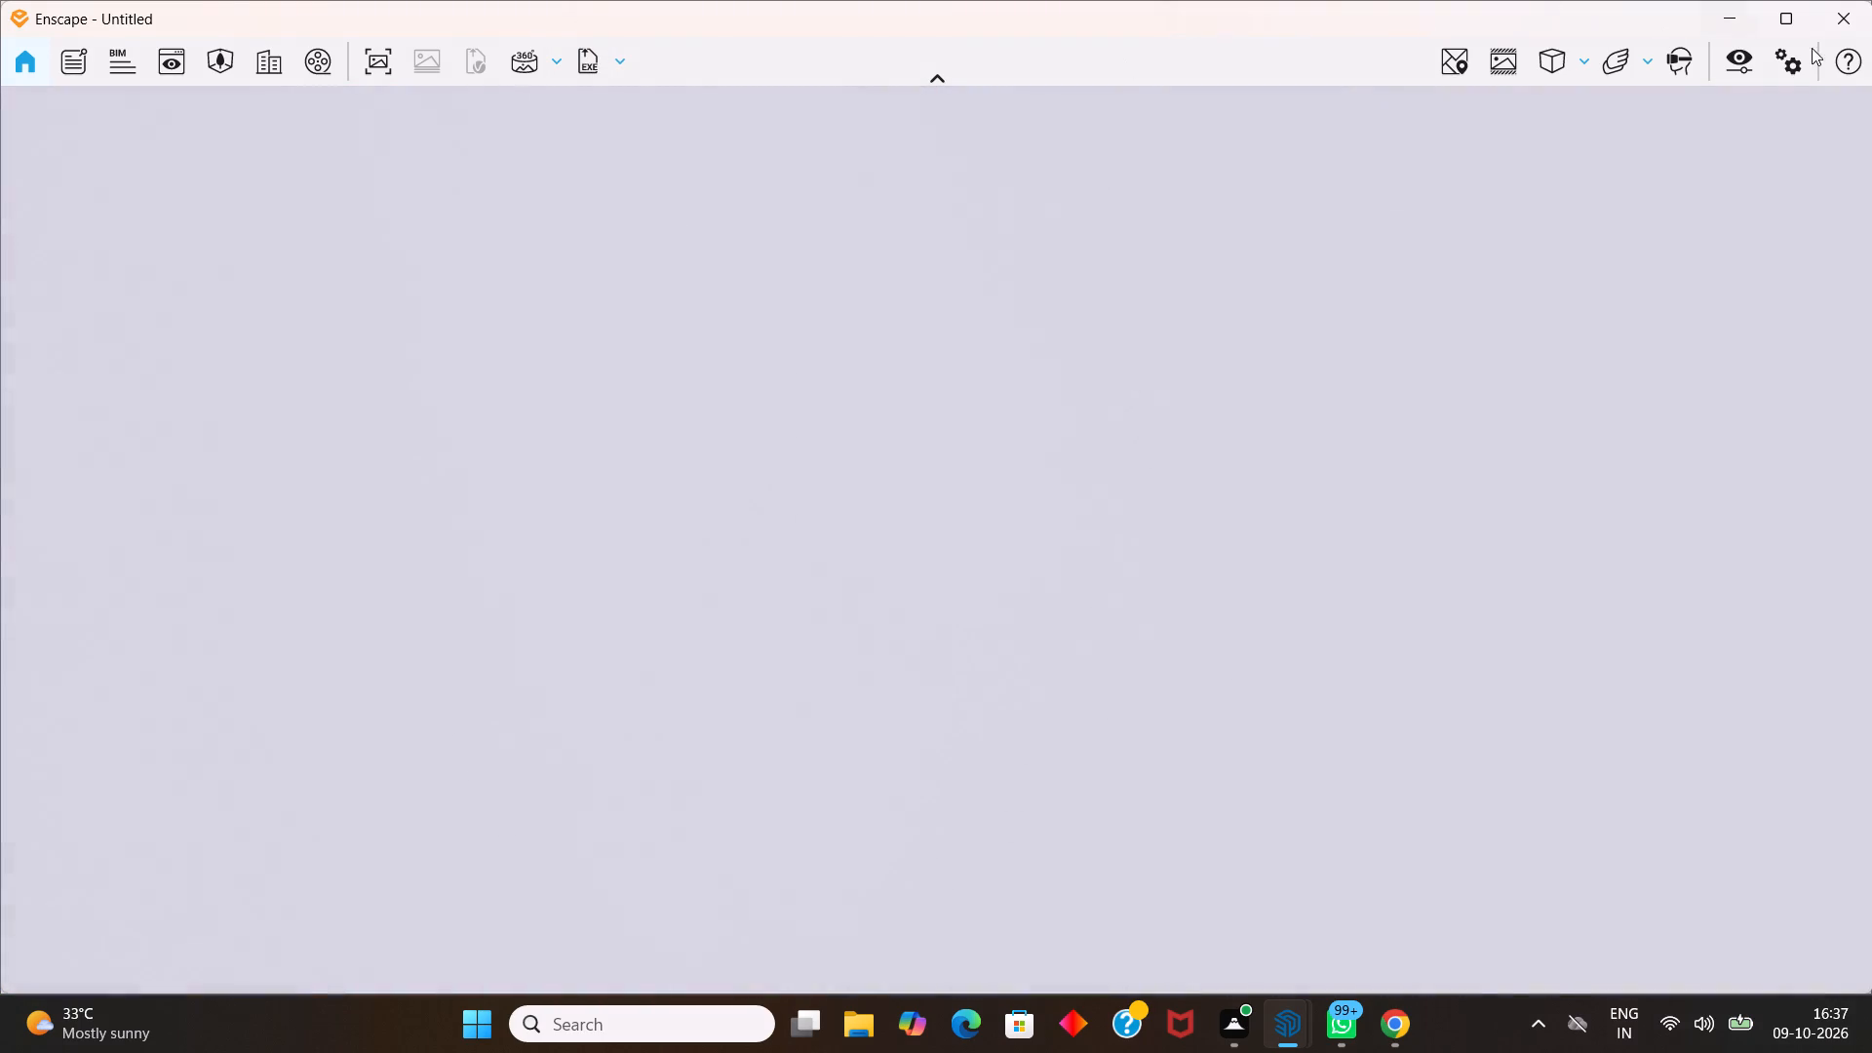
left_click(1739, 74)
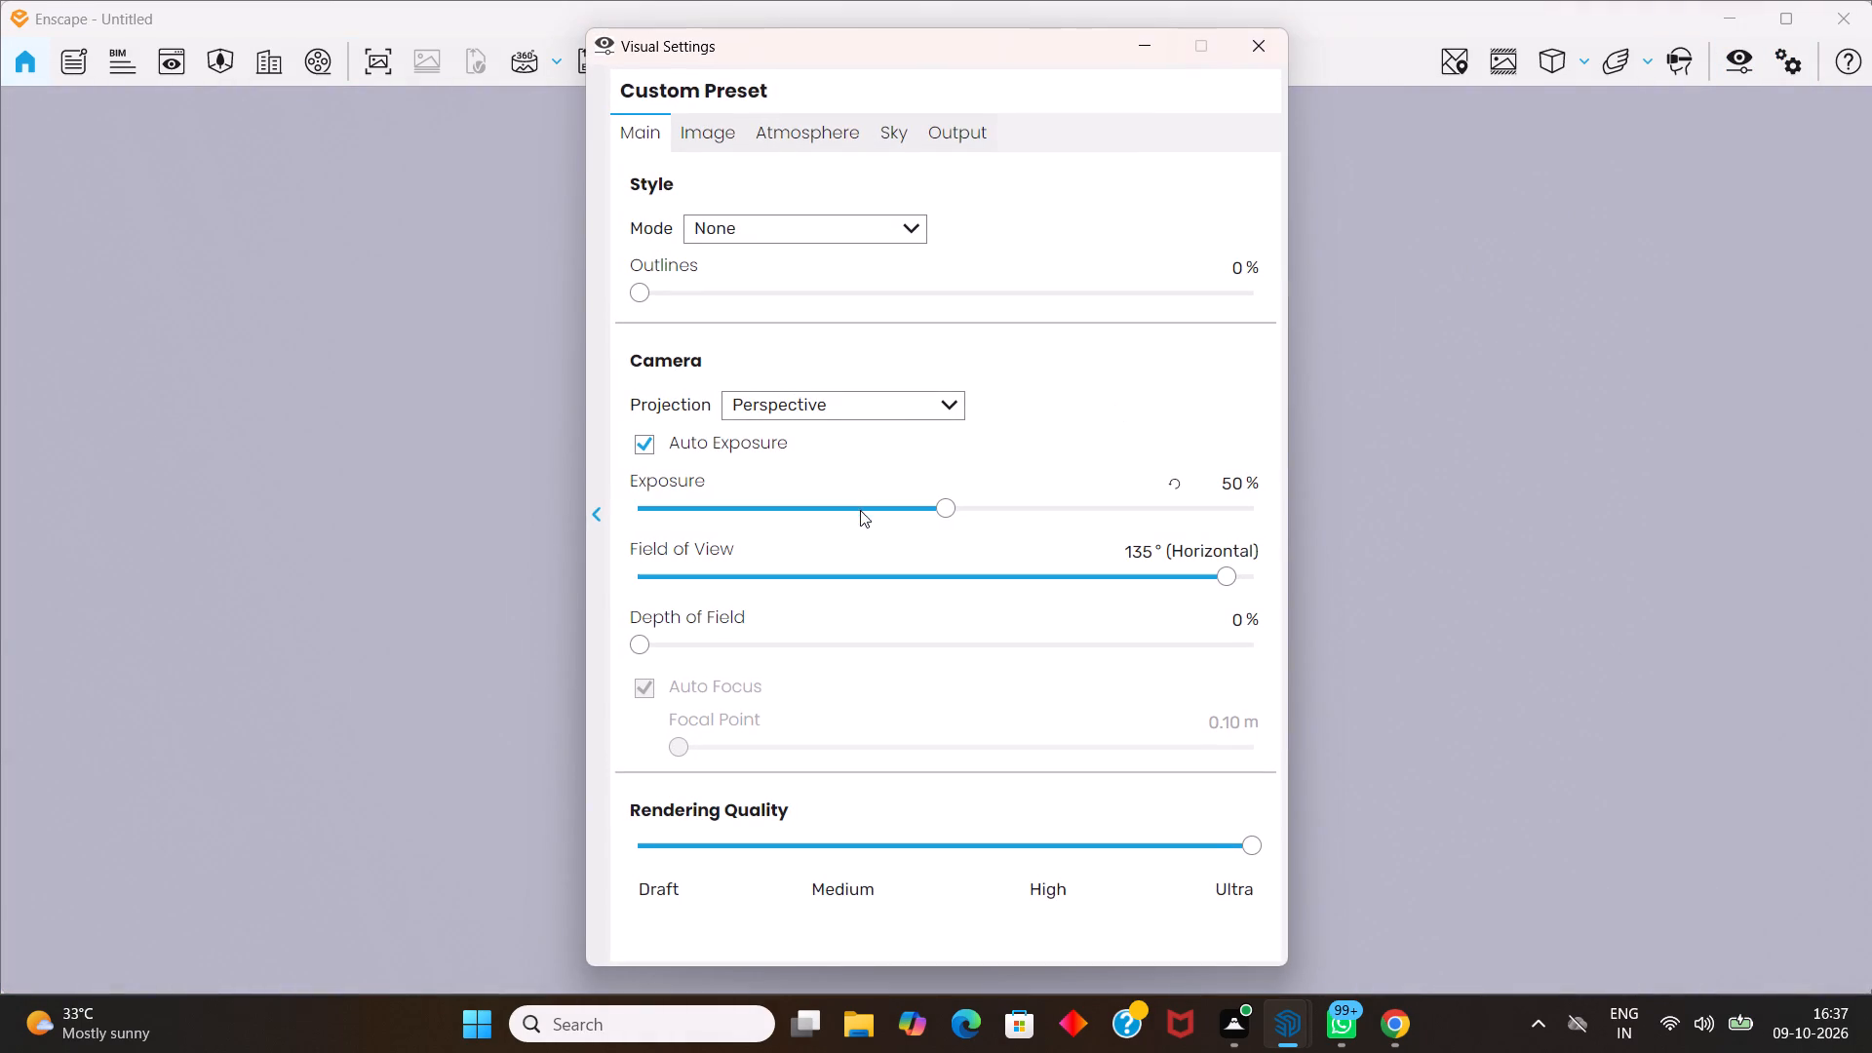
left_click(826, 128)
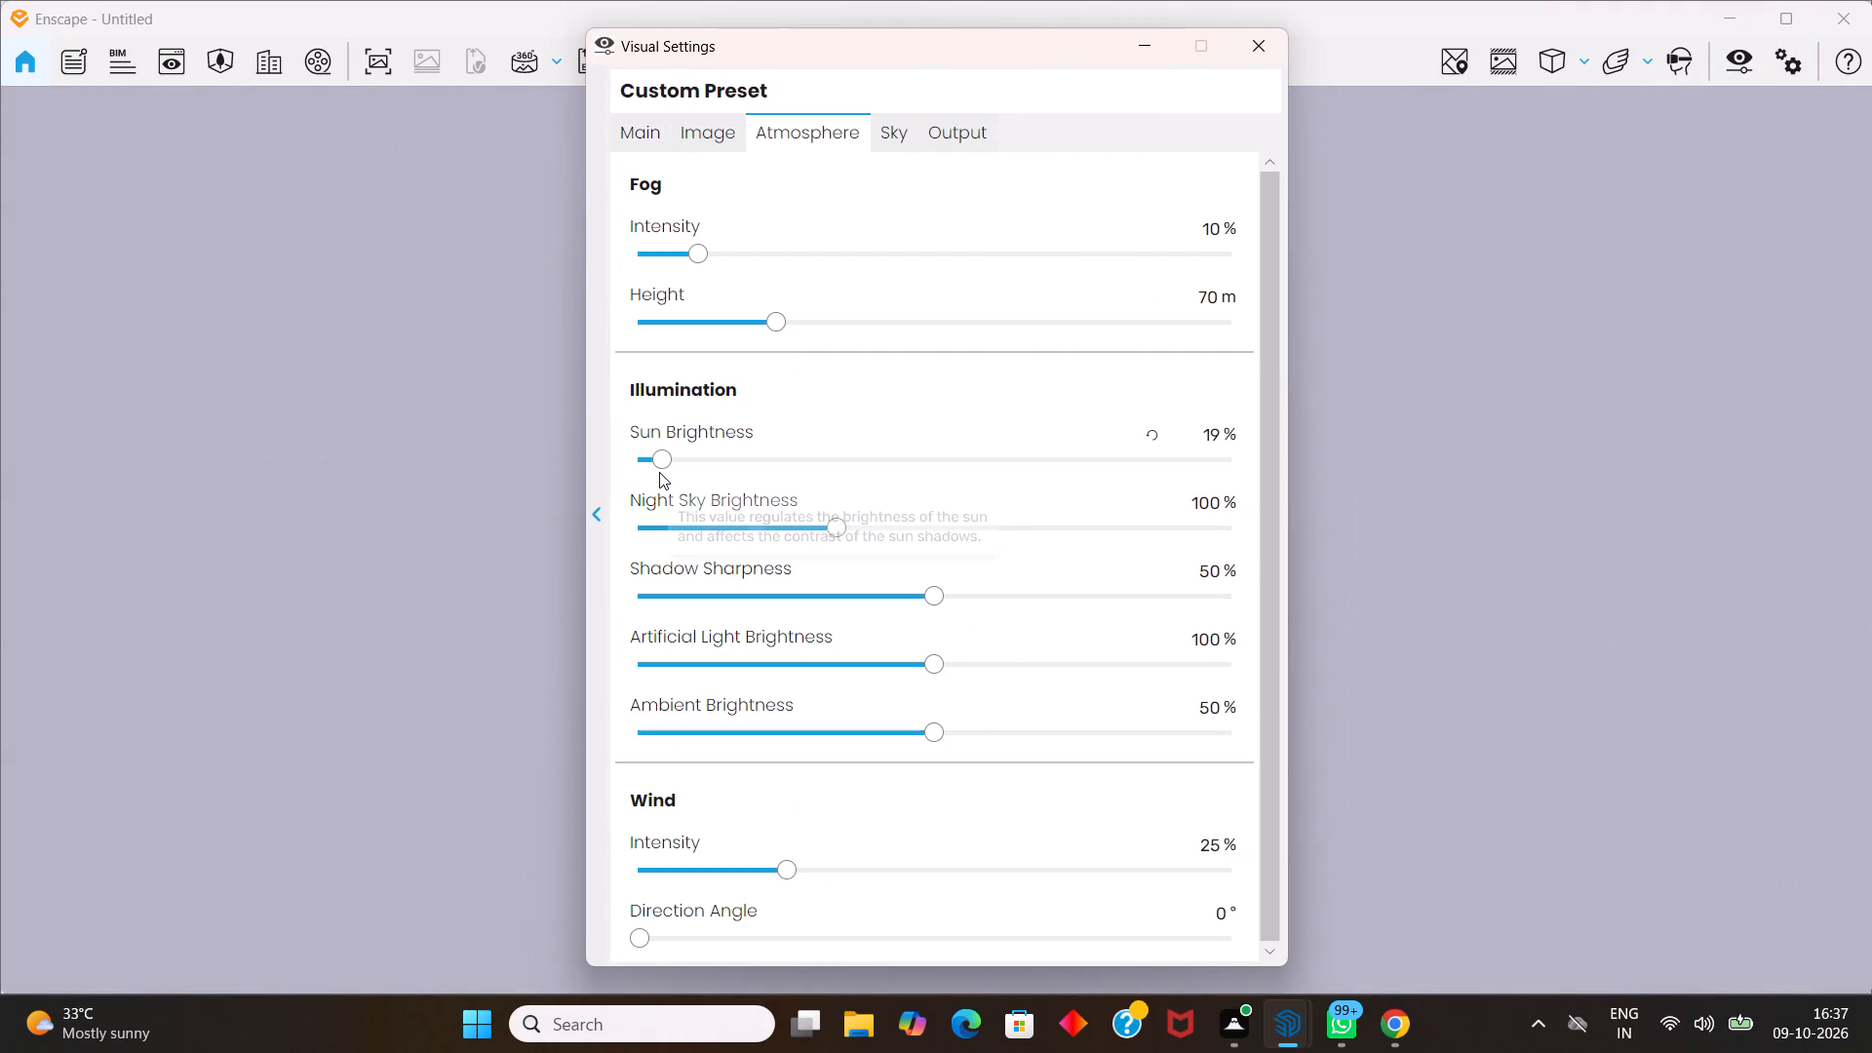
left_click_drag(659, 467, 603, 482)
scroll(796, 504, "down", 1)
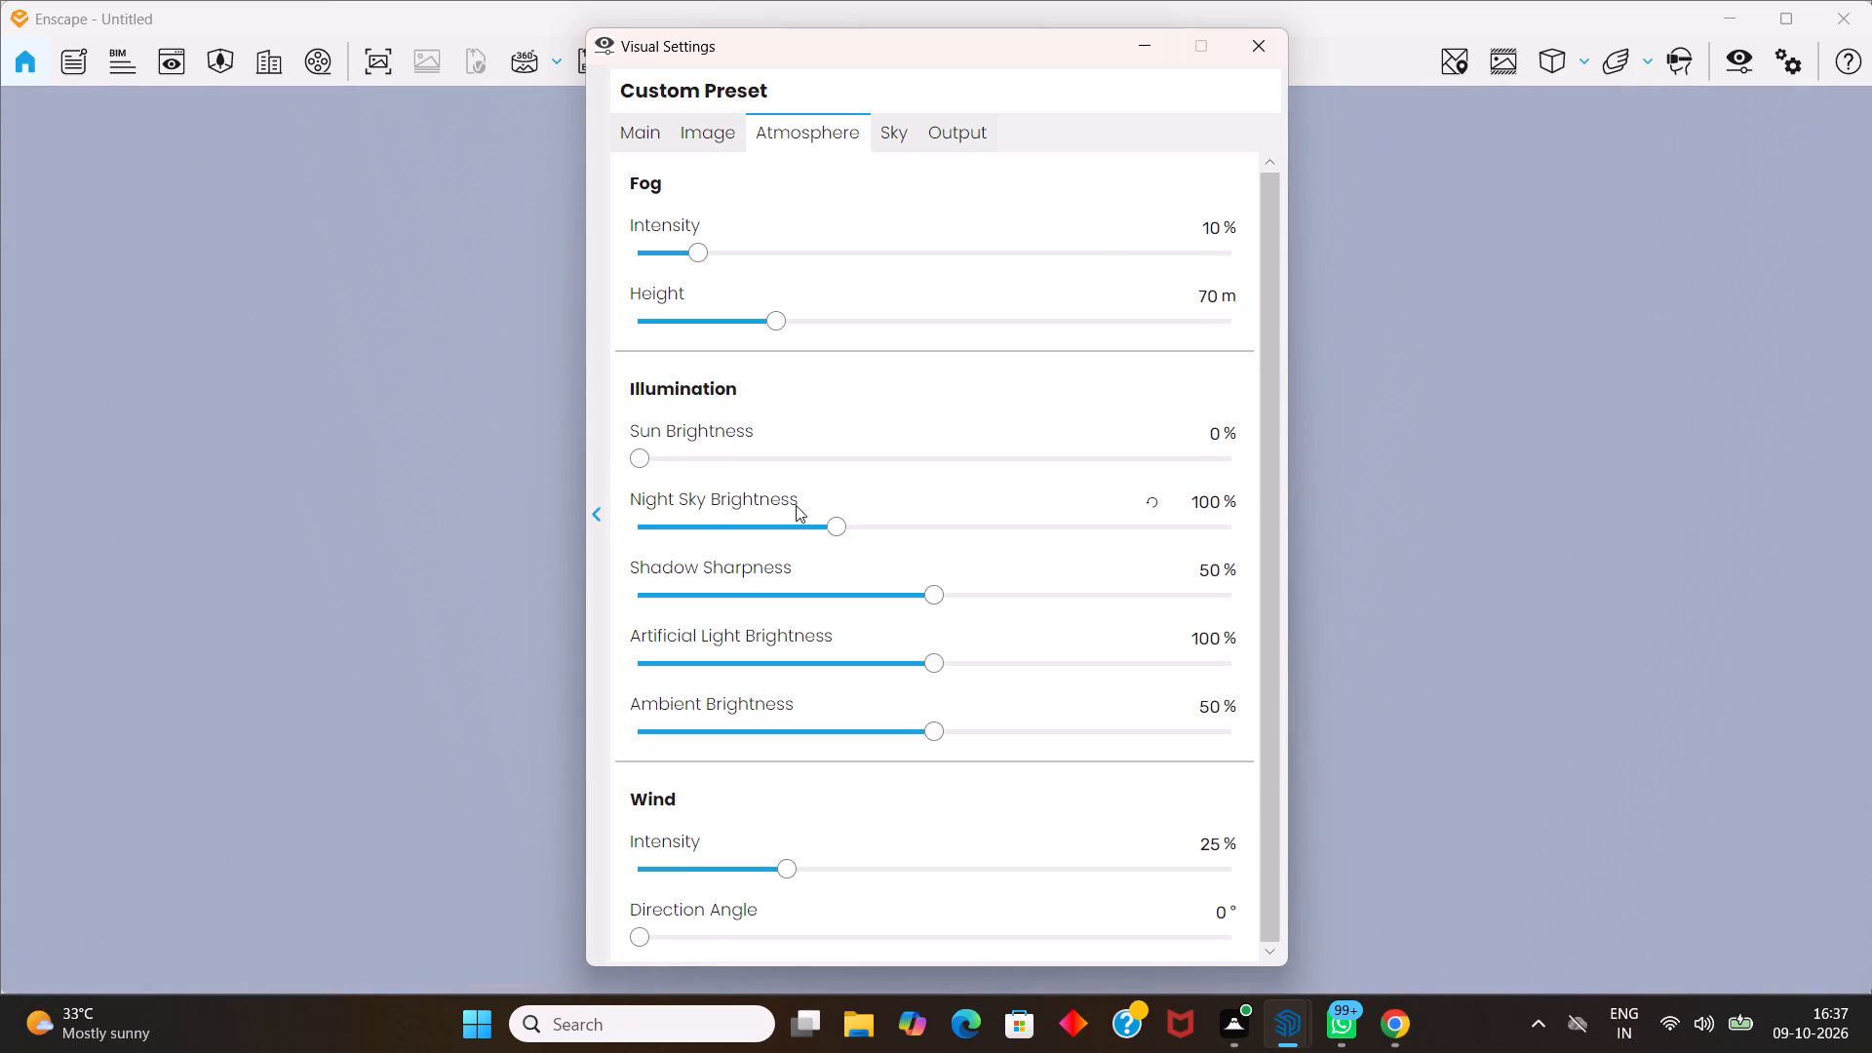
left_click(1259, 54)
Return the camera to the living room and reframe it from a higher viewpoint looking towards the balcony door.
scroll(1238, 216, "down", 5)
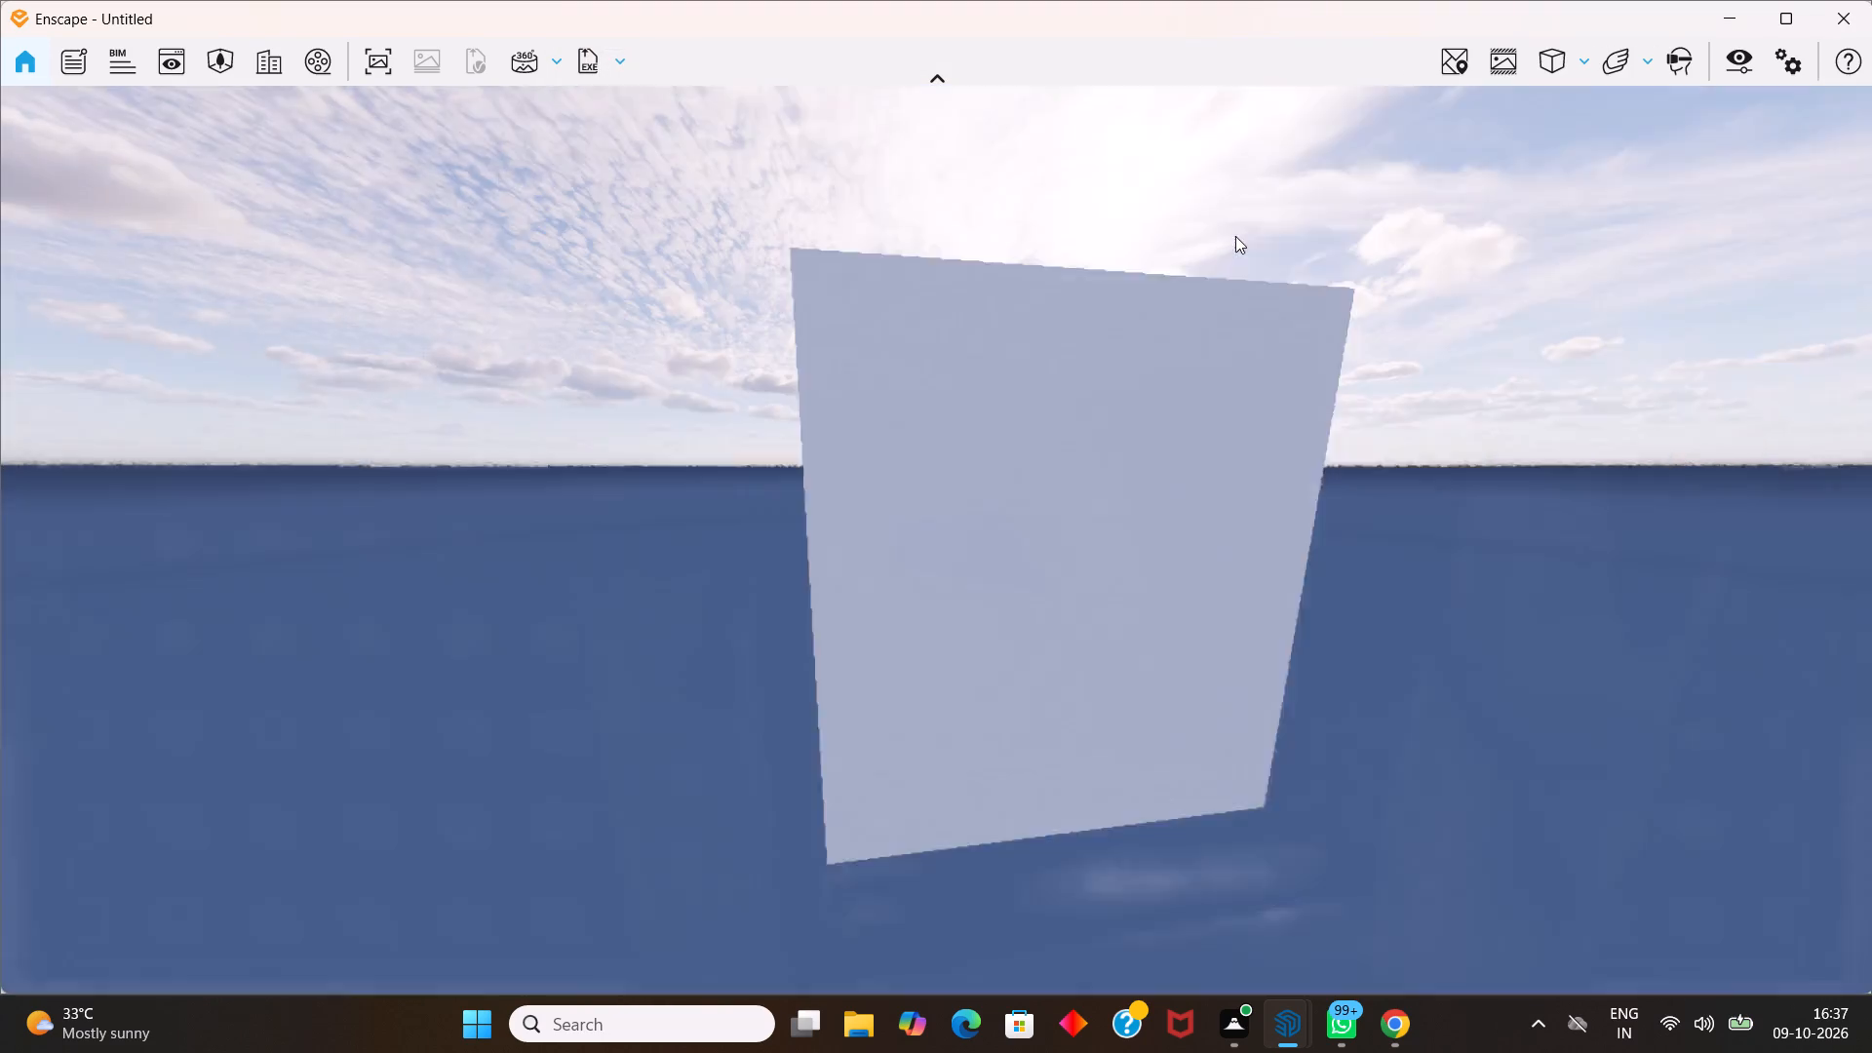
scroll(1228, 240, "down", 2)
scroll(990, 599, "up", 1)
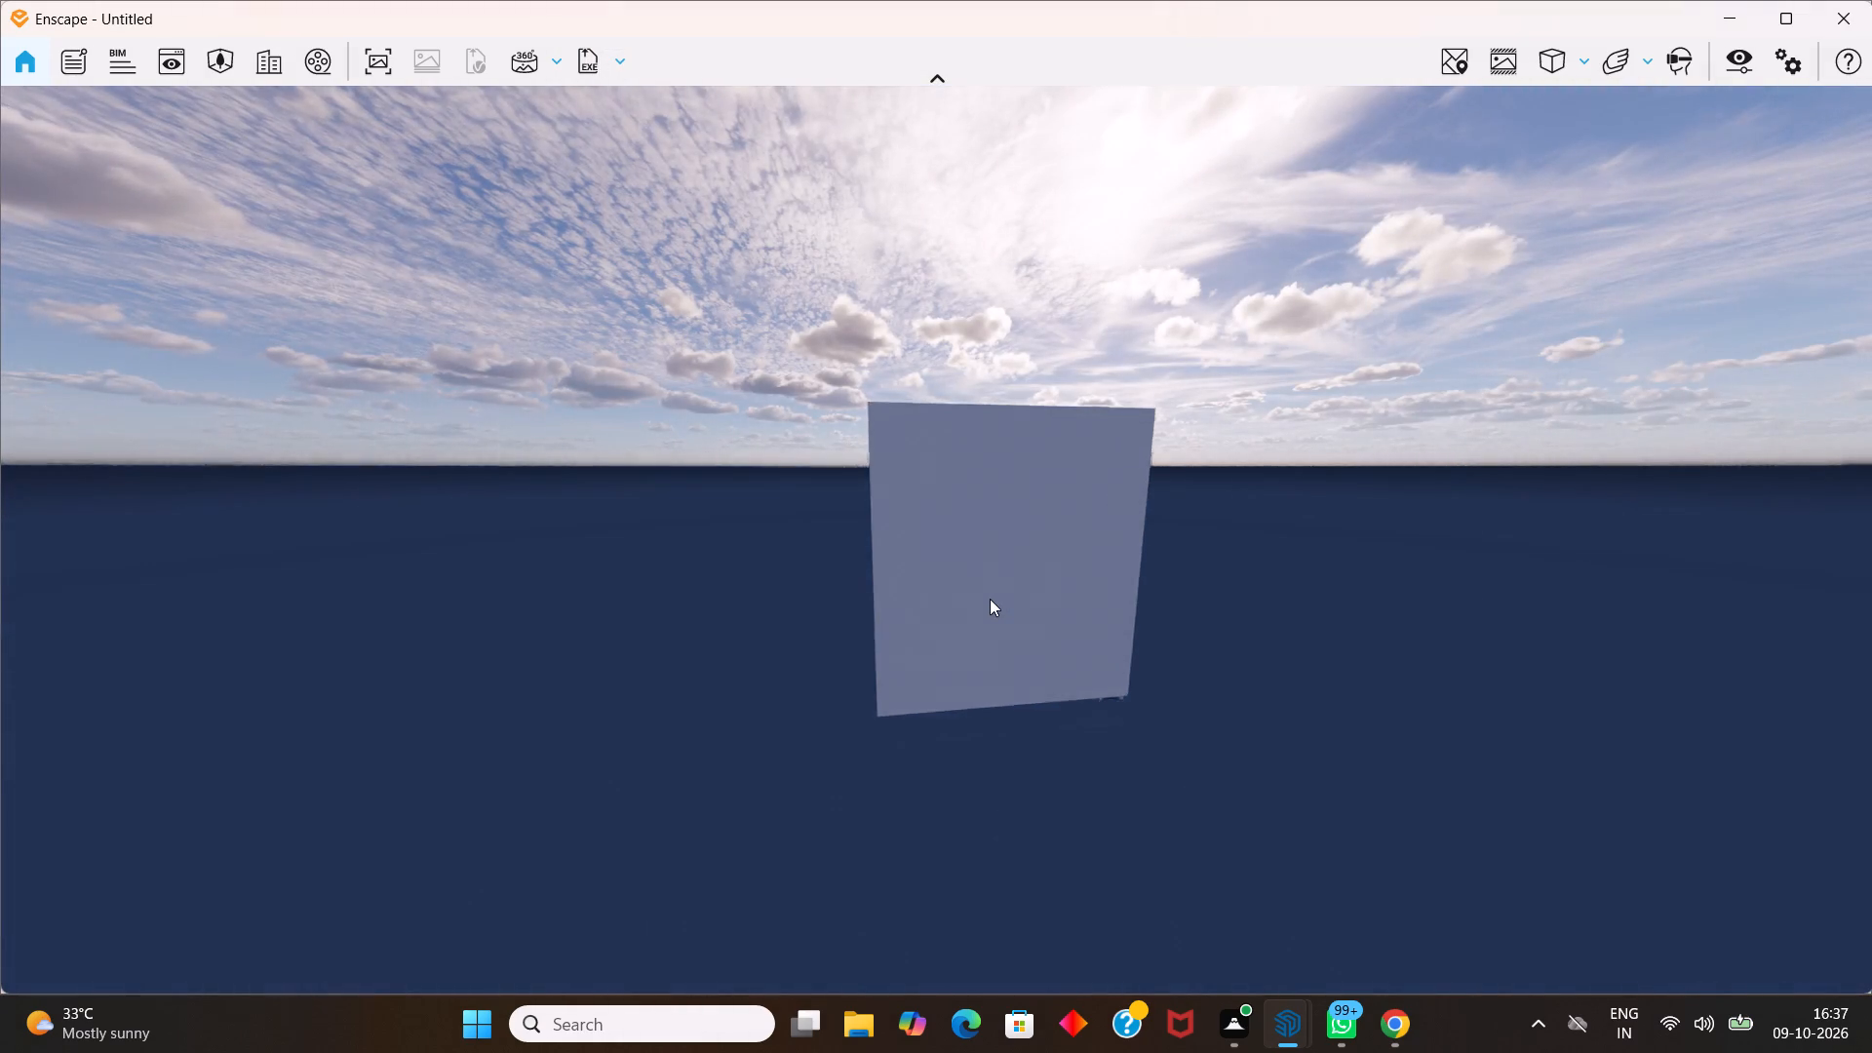
scroll(990, 599, "up", 7)
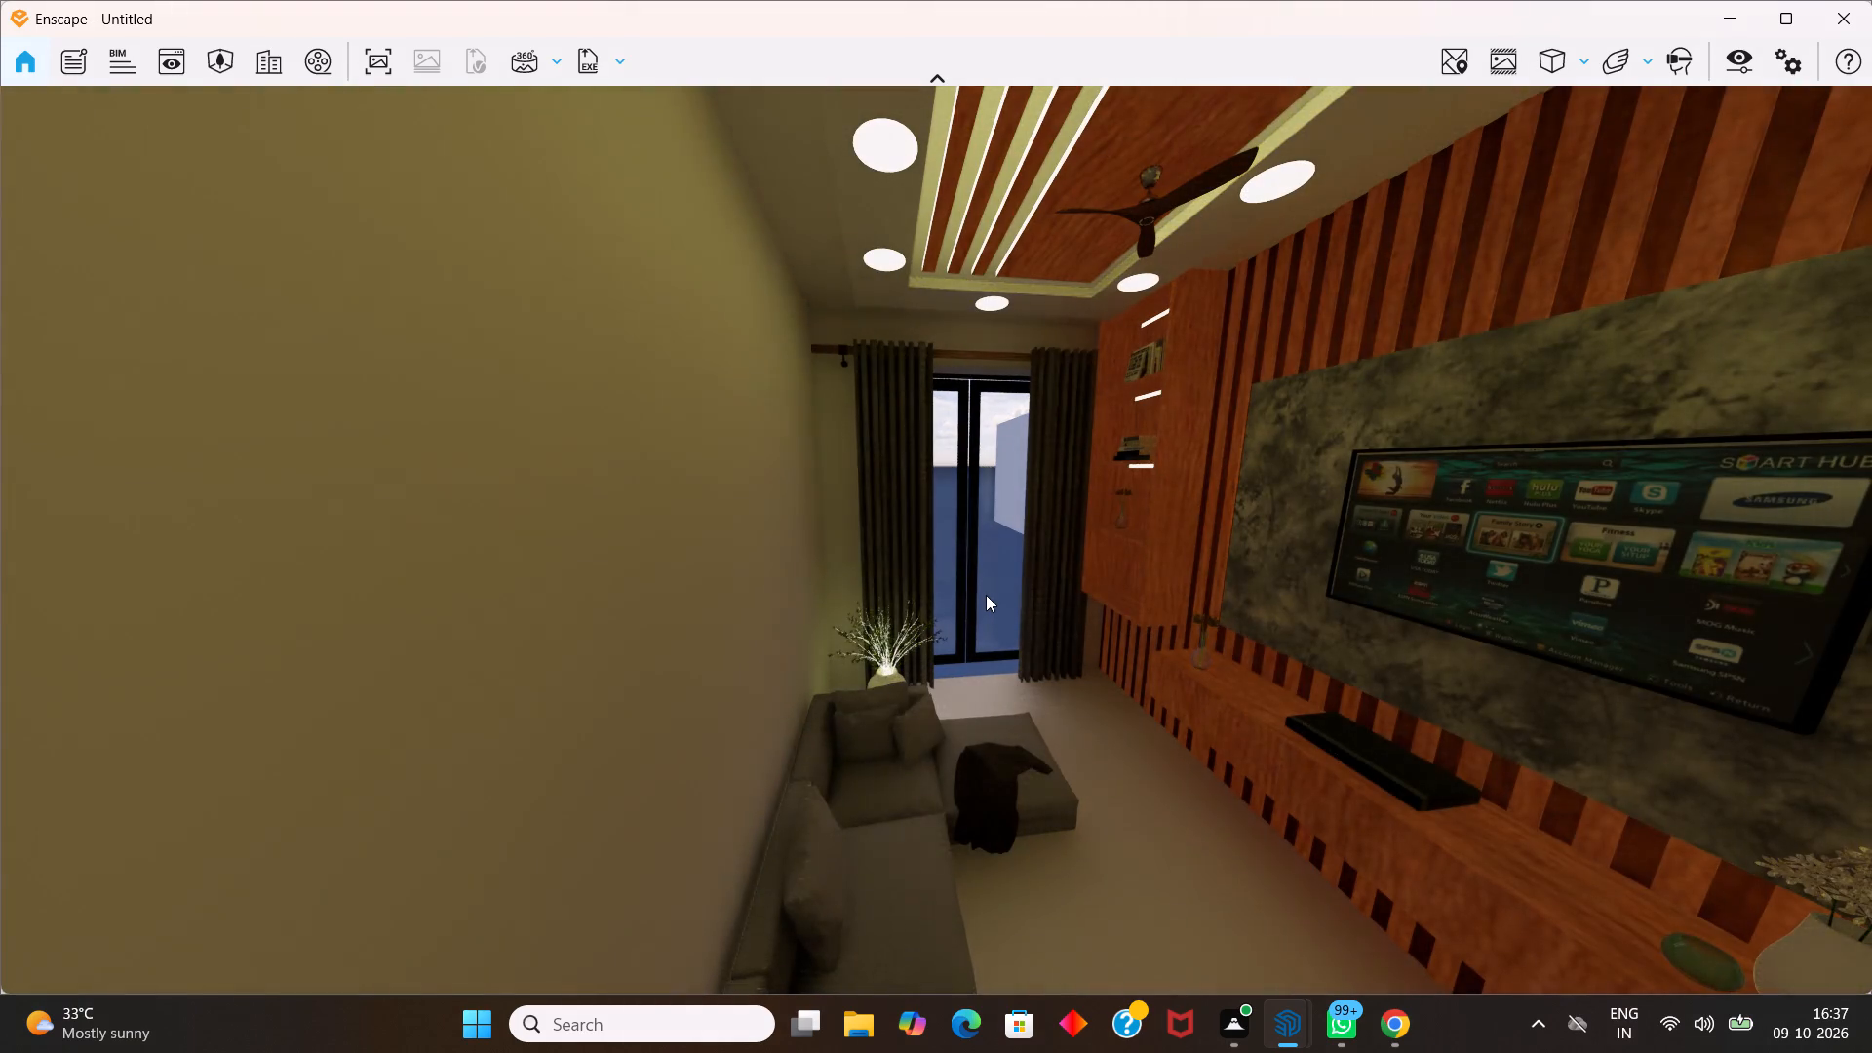
middle_click_drag(986, 595, 918, 979)
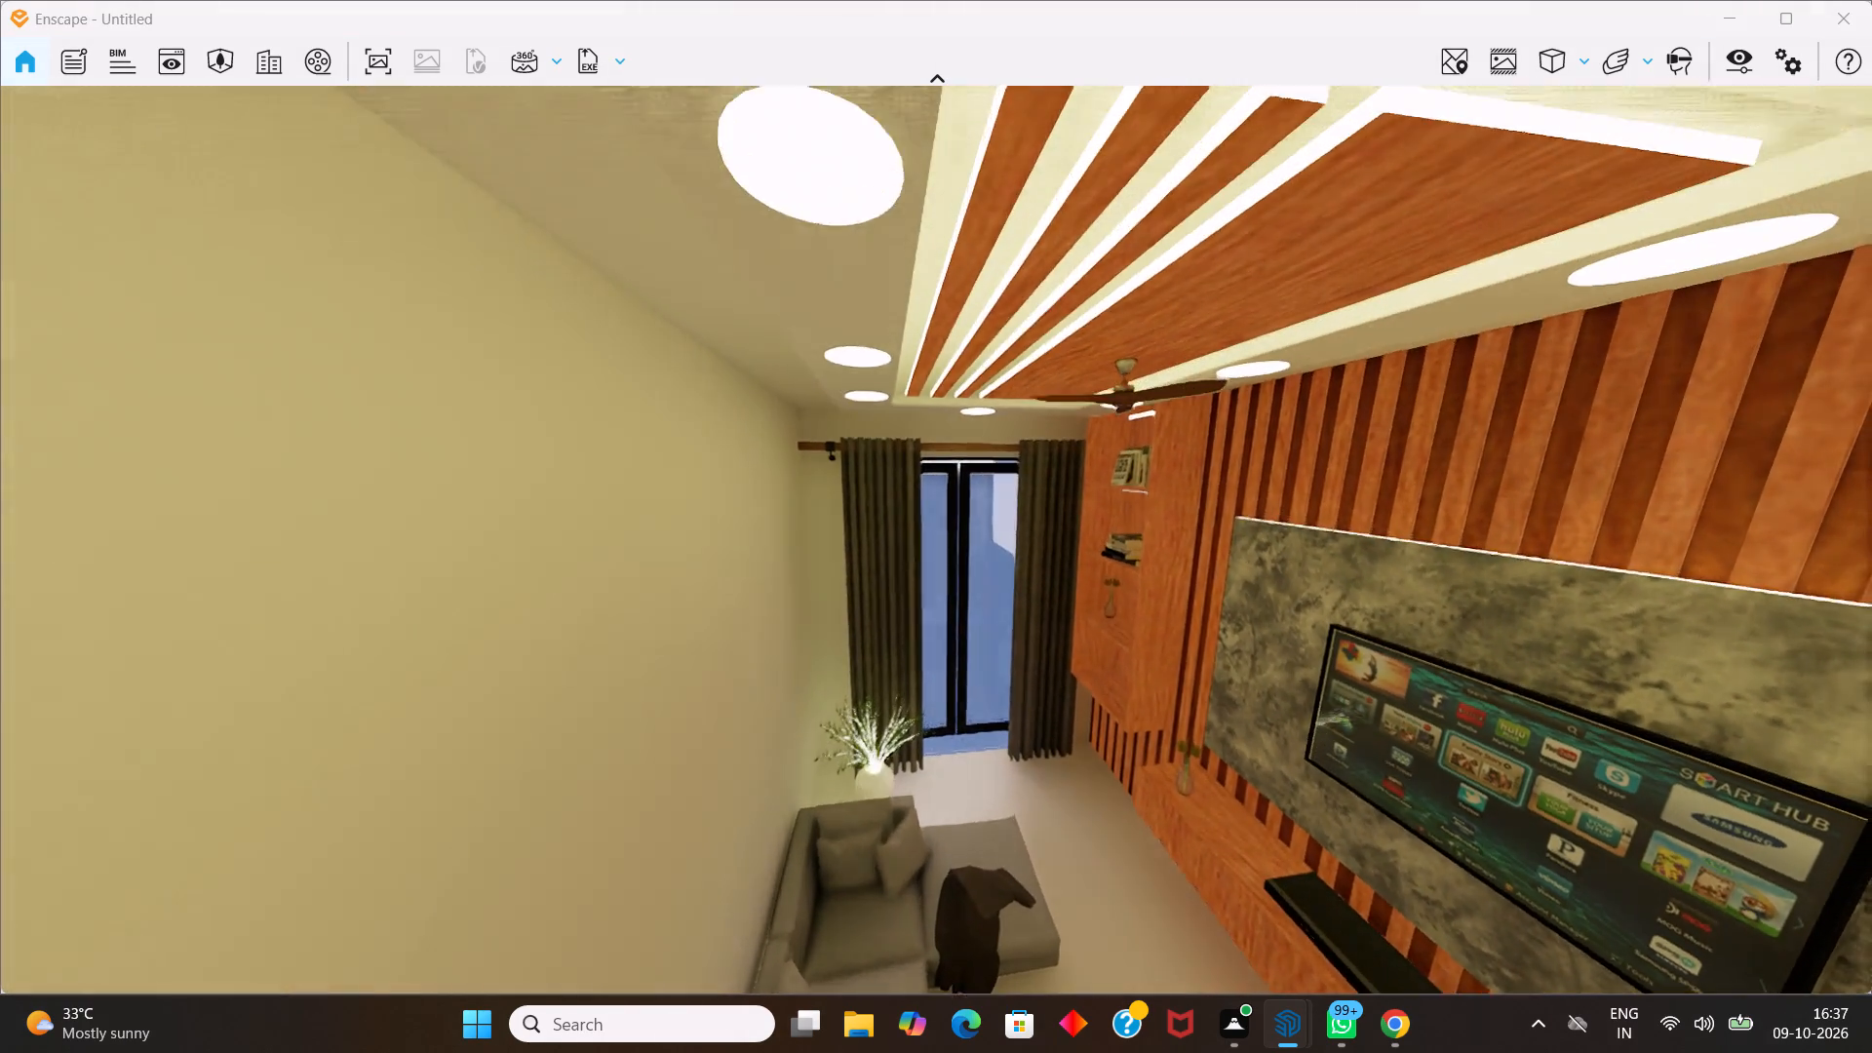
middle_click_drag(918, 979, 912, 873)
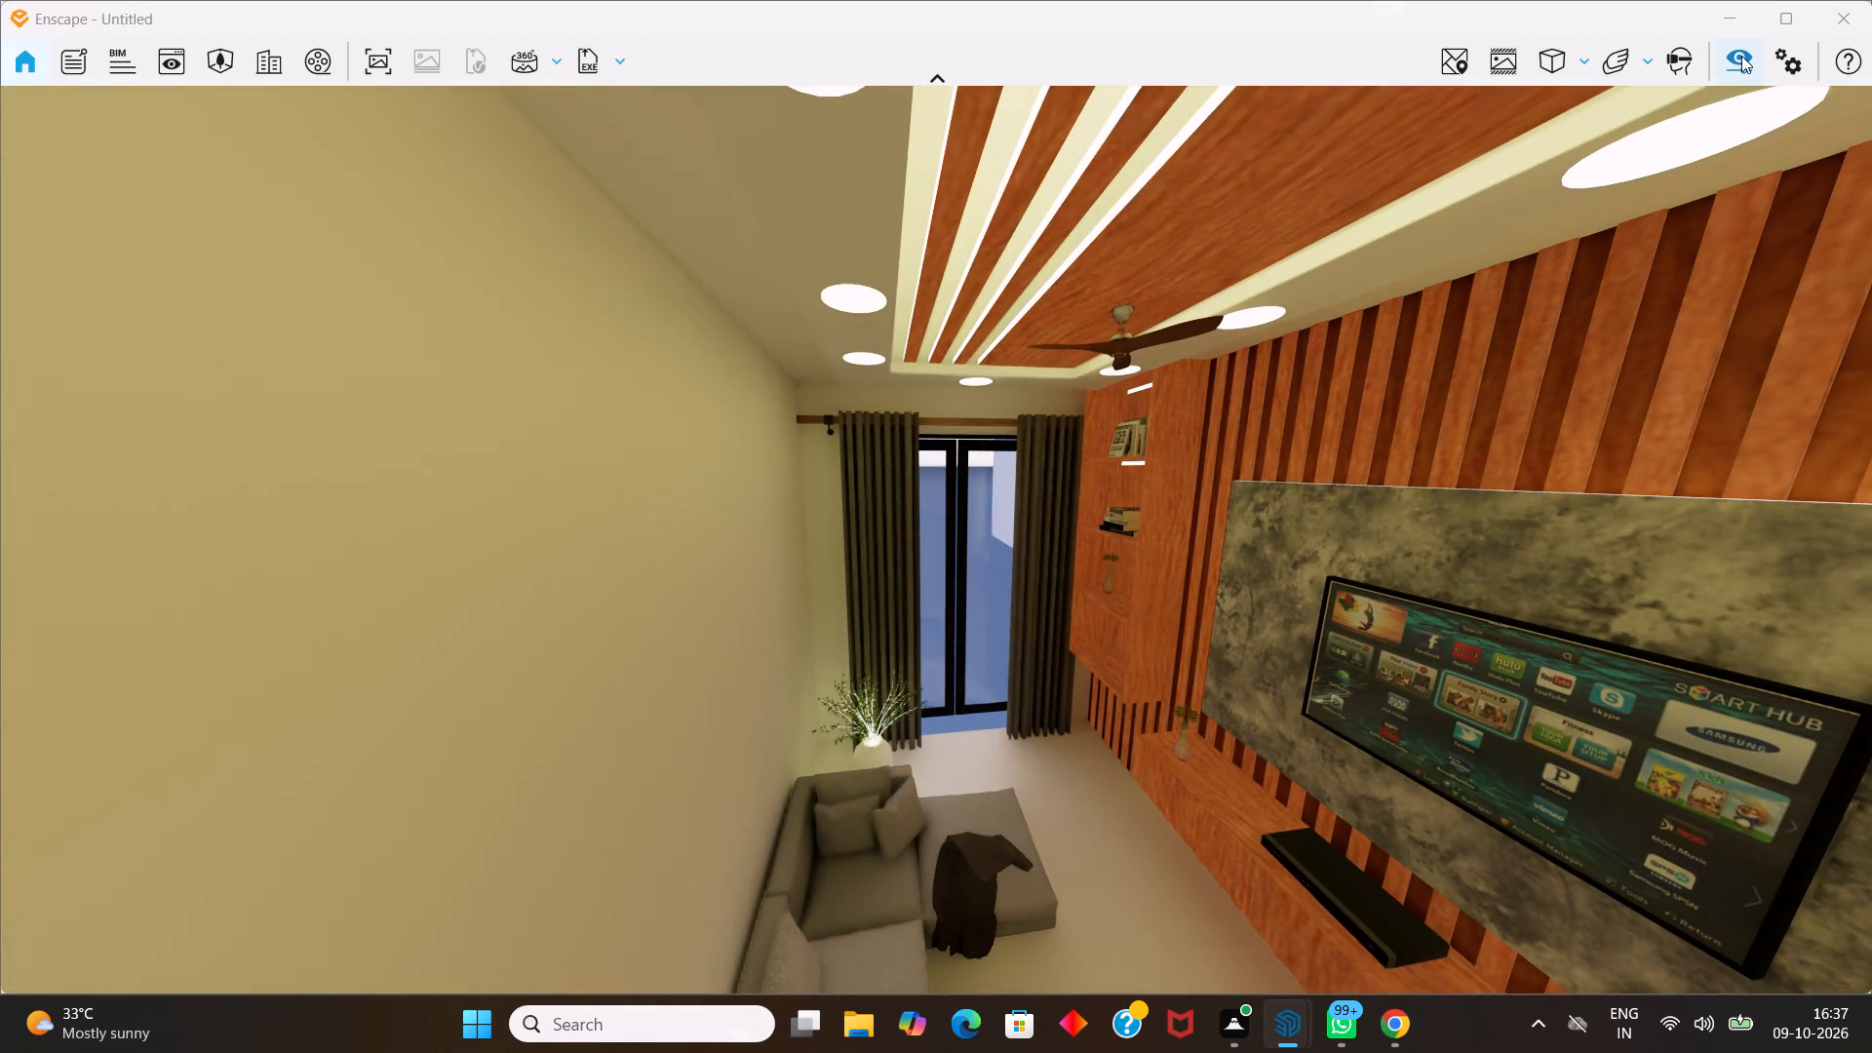
Set the atmosphere's sun brightness to 15%.
left_click(1742, 56)
left_click(804, 144)
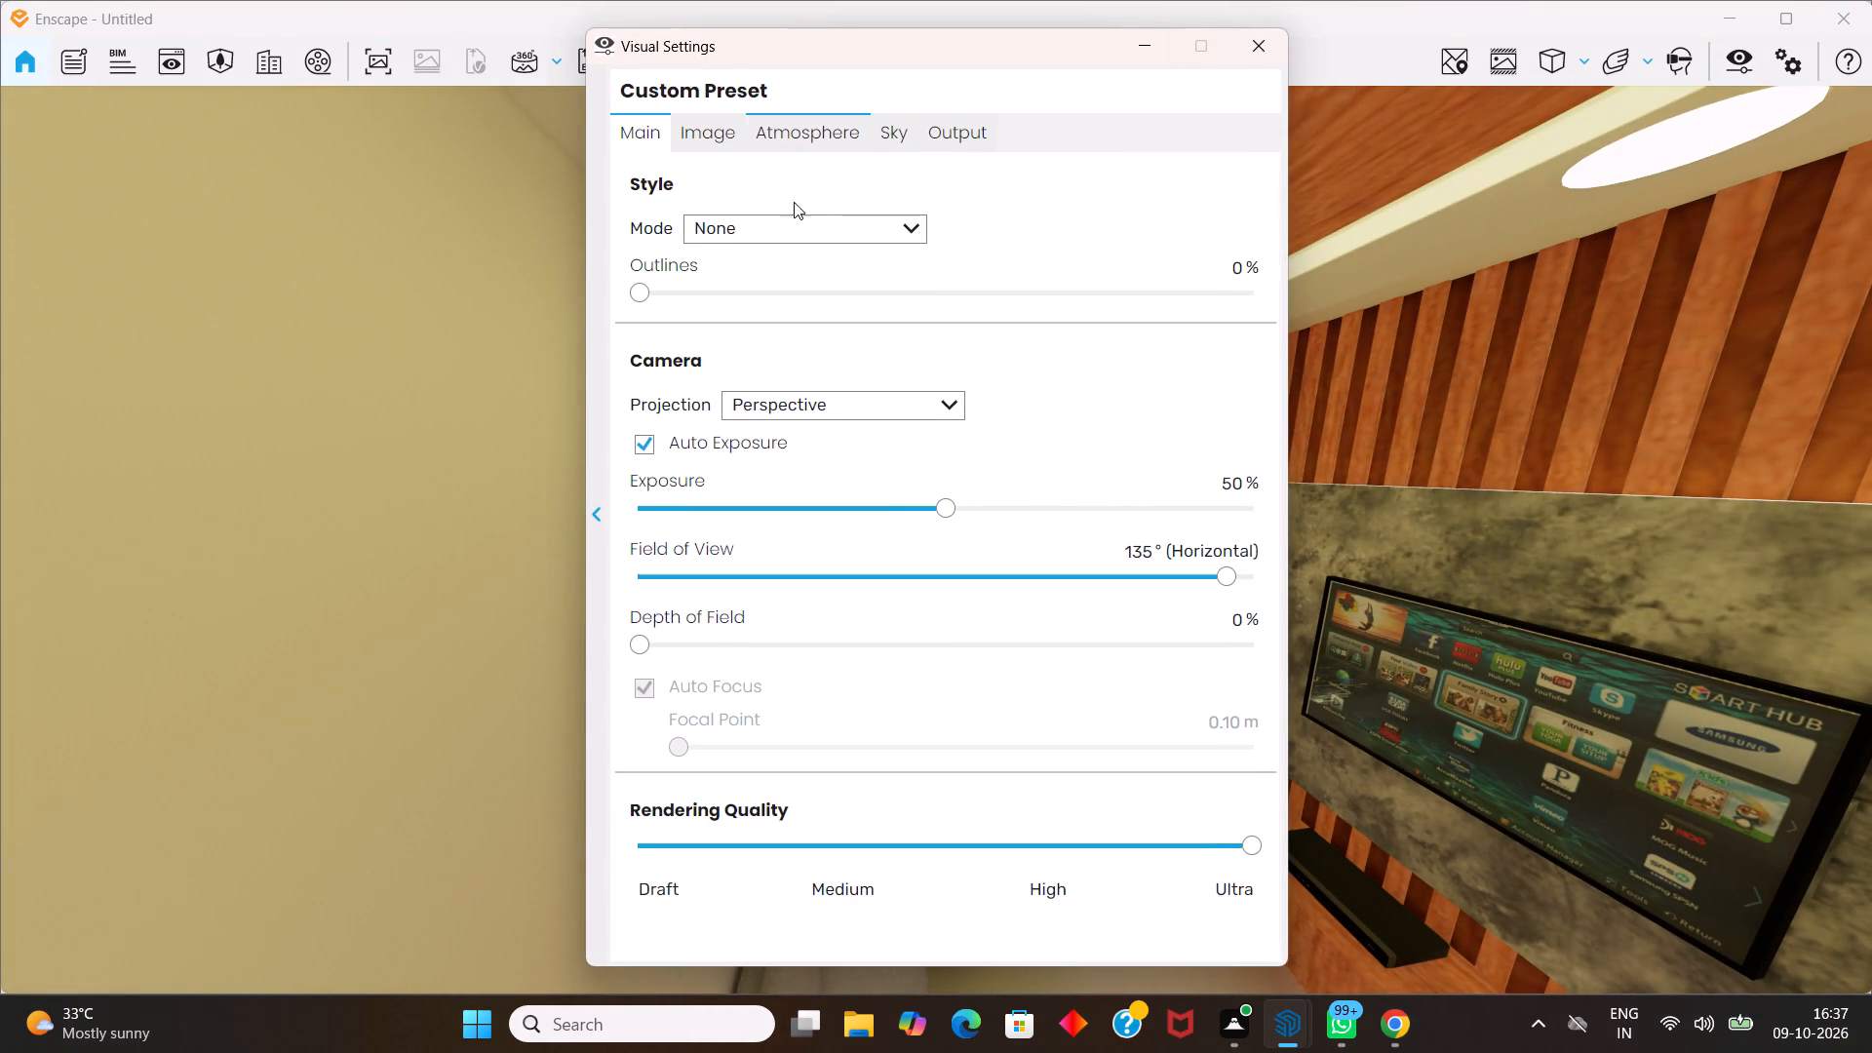
left_click(657, 458)
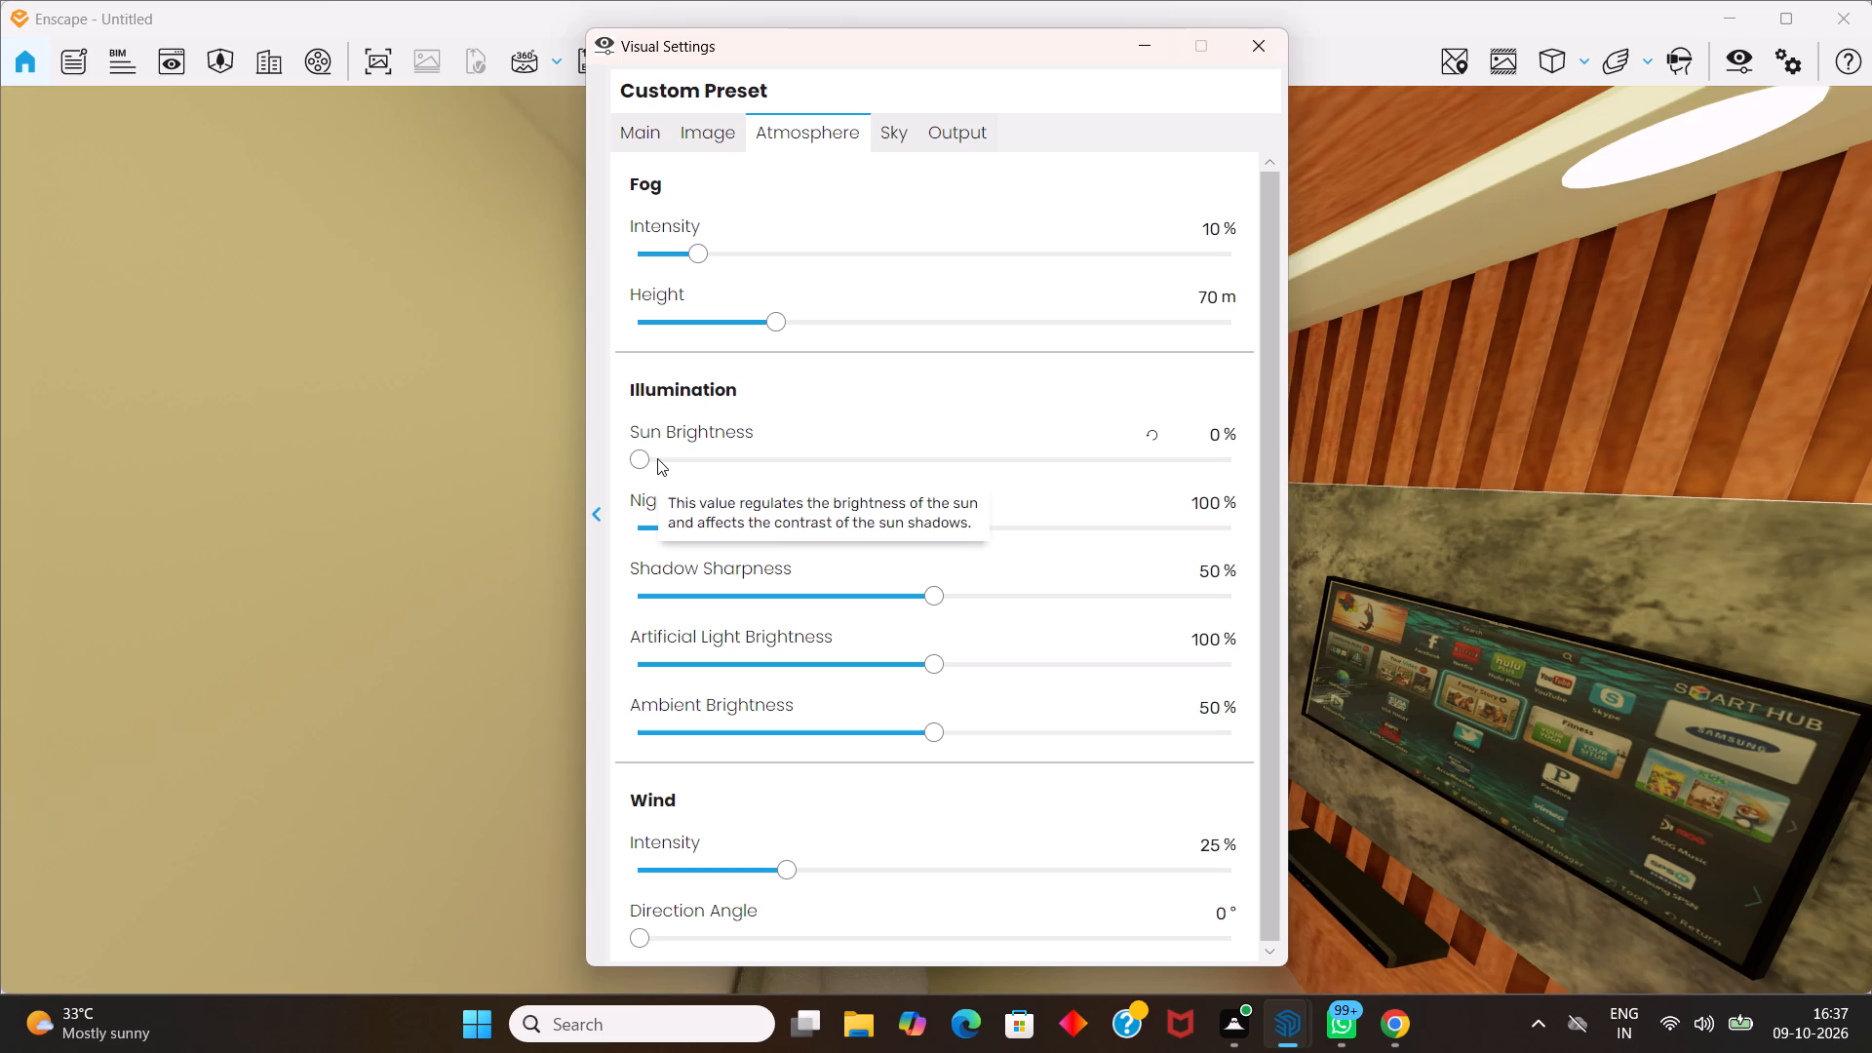
scroll(723, 538, "down", 1)
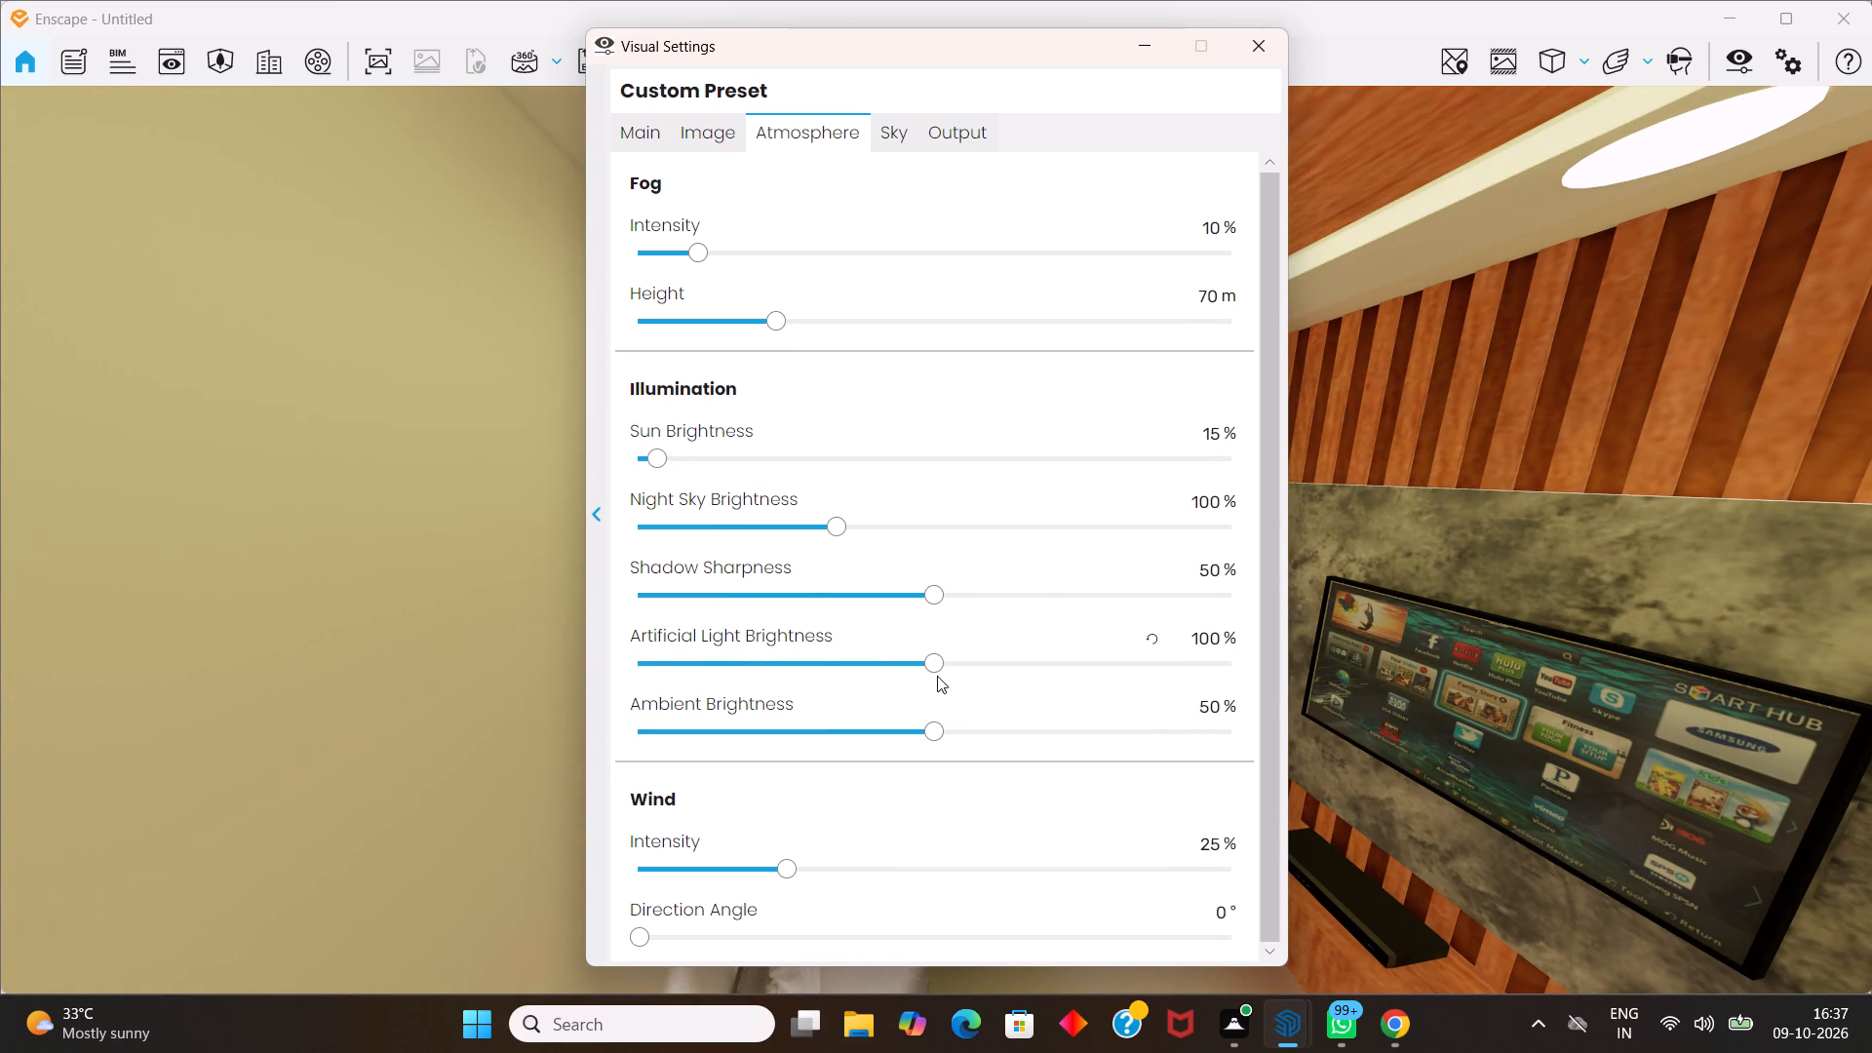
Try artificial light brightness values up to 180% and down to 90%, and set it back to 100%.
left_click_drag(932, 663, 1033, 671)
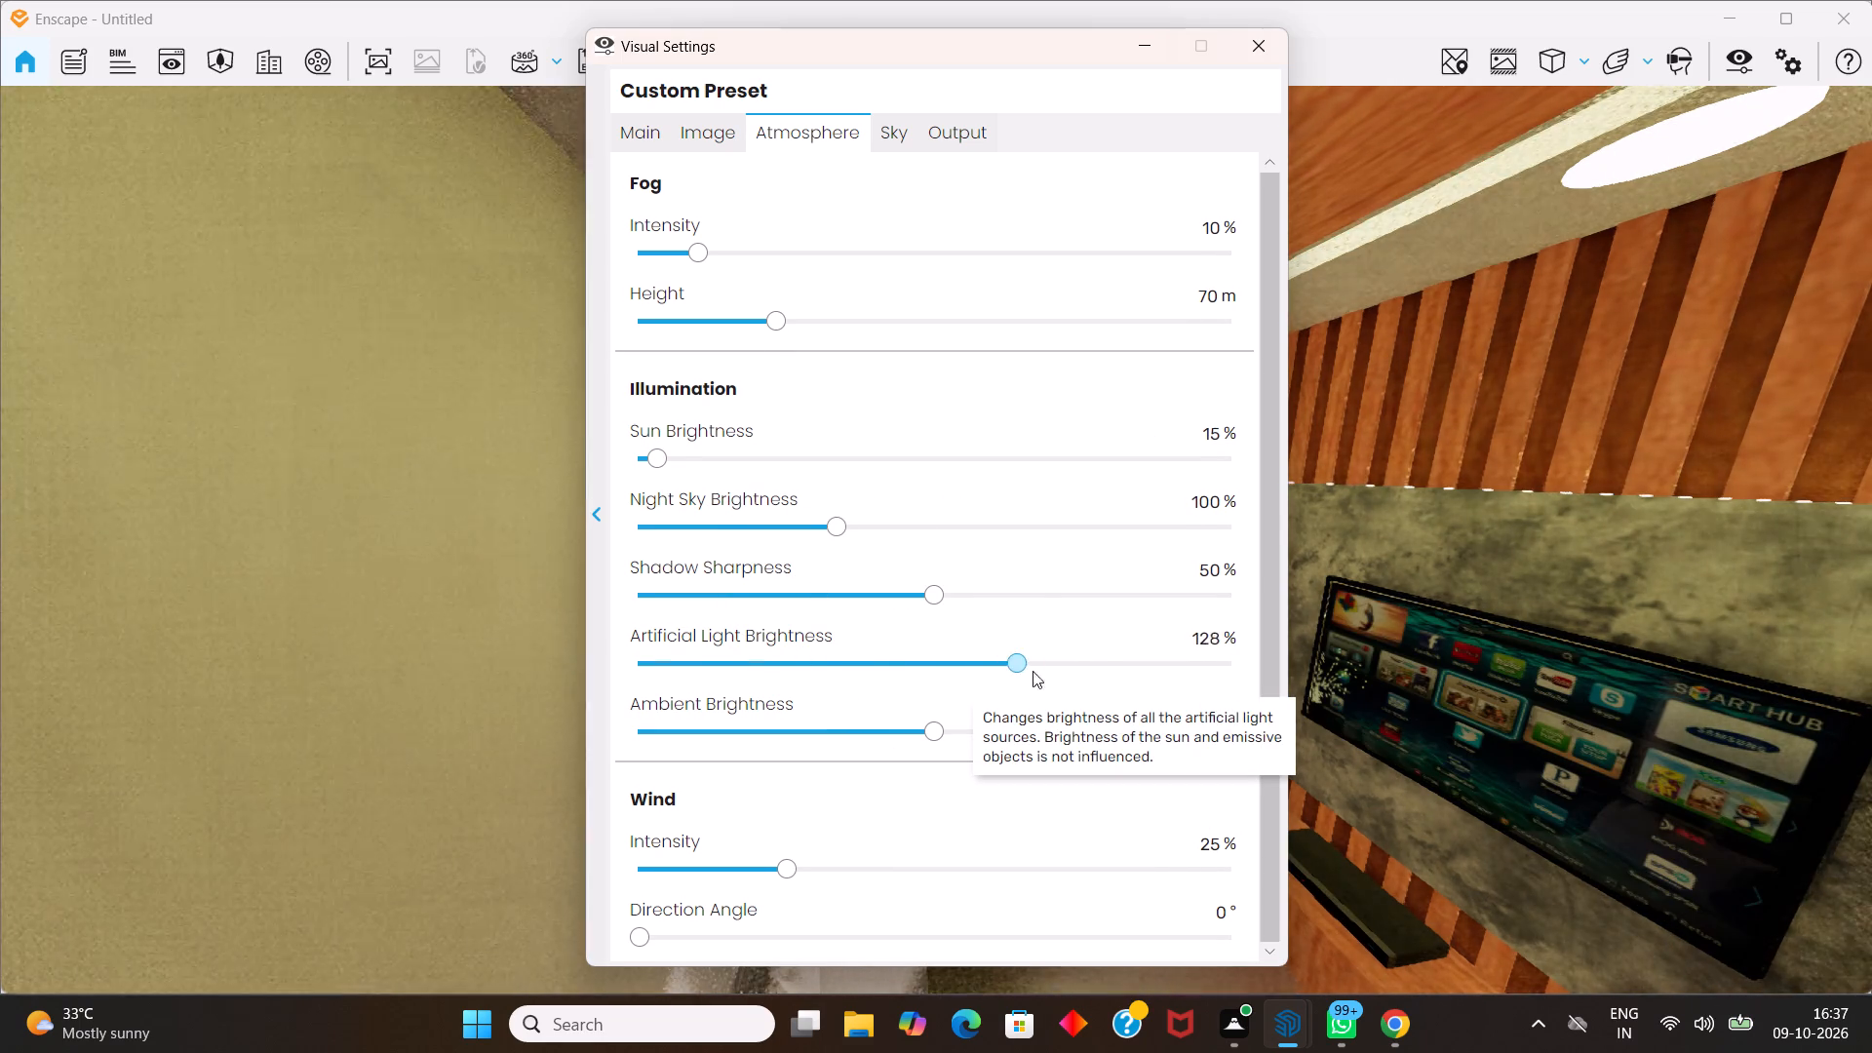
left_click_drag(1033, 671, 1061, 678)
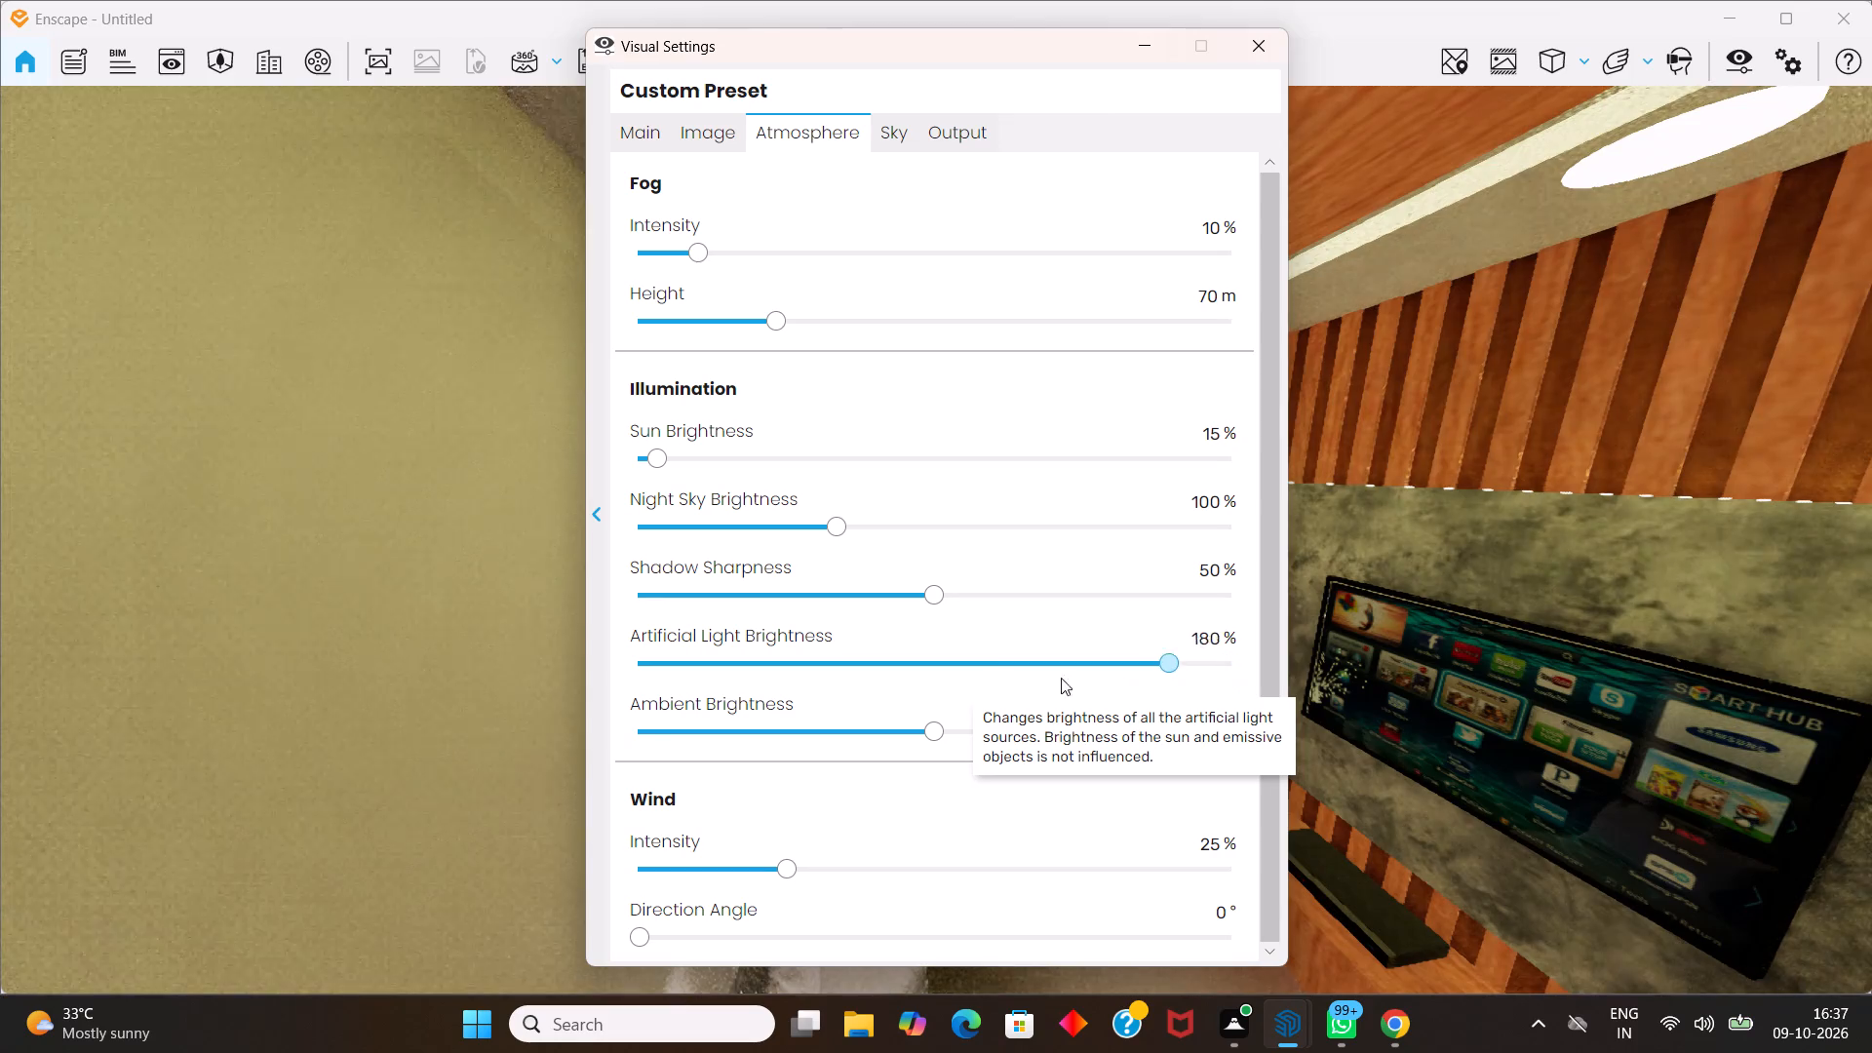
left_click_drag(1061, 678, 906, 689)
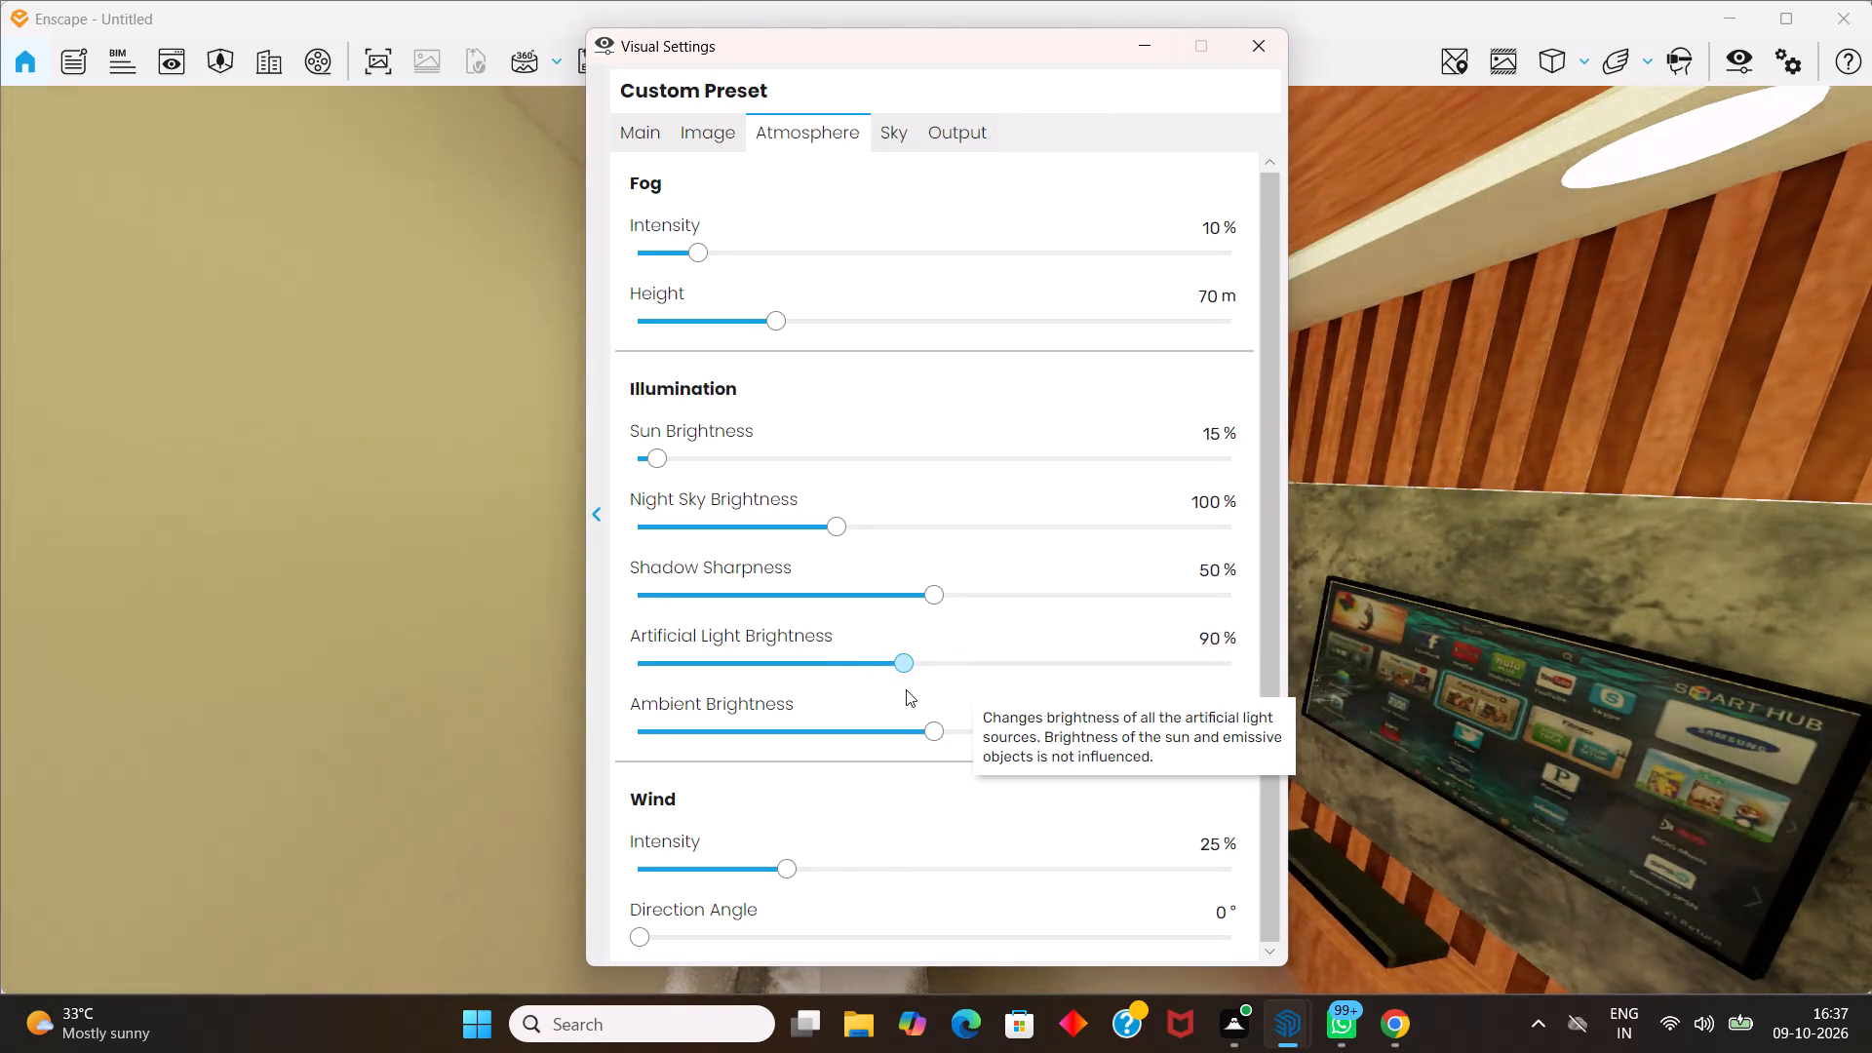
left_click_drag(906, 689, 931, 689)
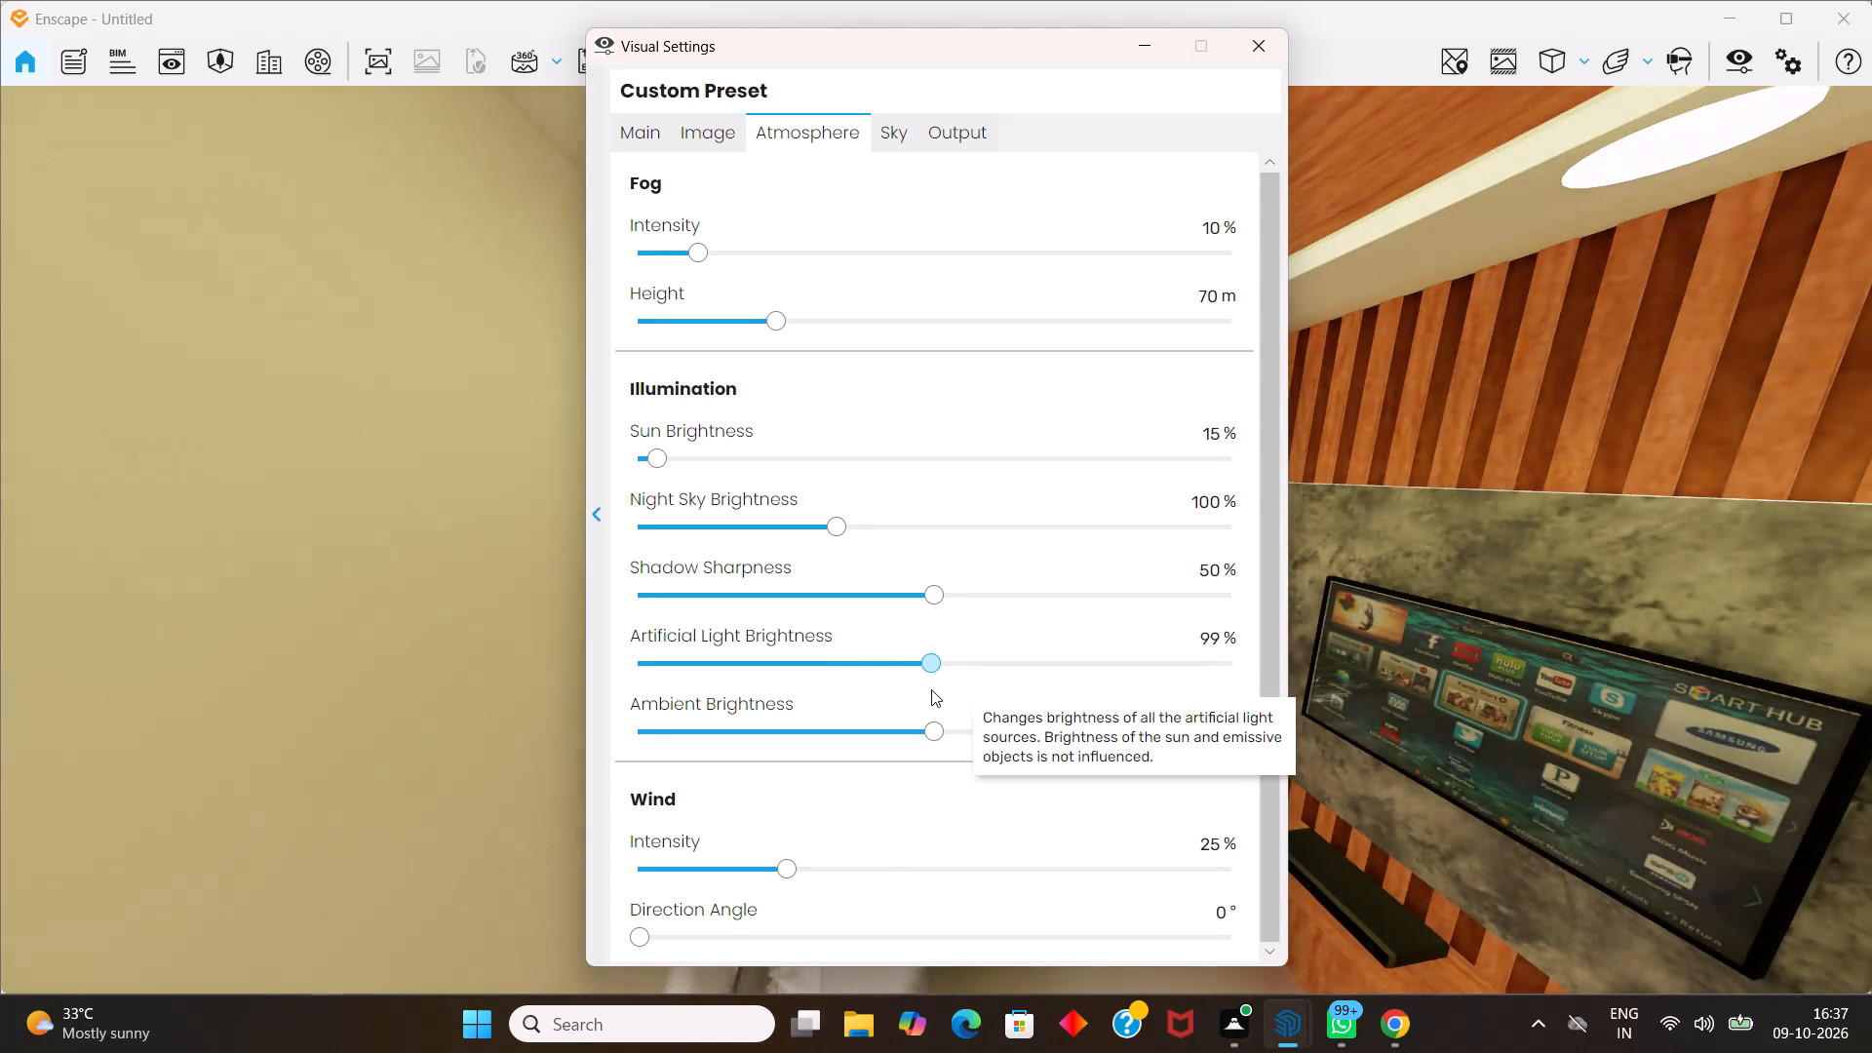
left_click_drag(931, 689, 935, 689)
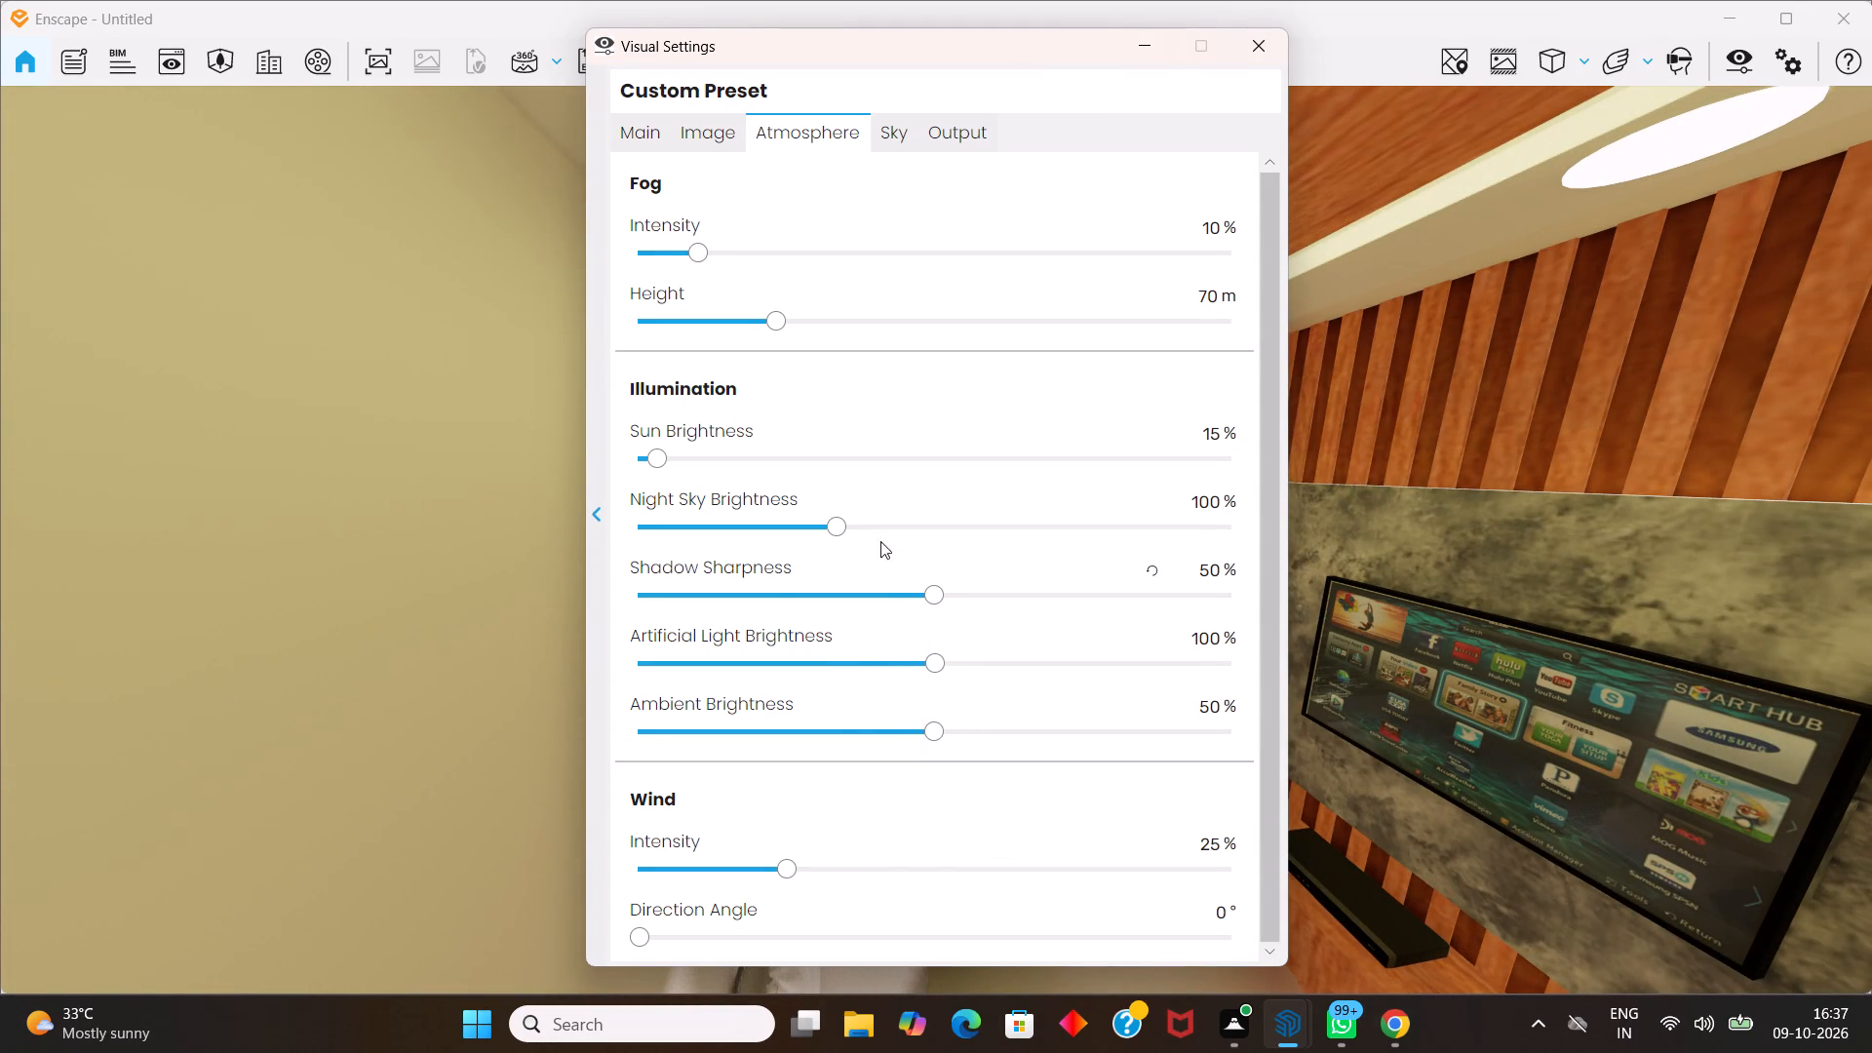
Set the atmosphere's night sky brightness to 103% and close the visual settings.
left_click_drag(838, 527, 813, 527)
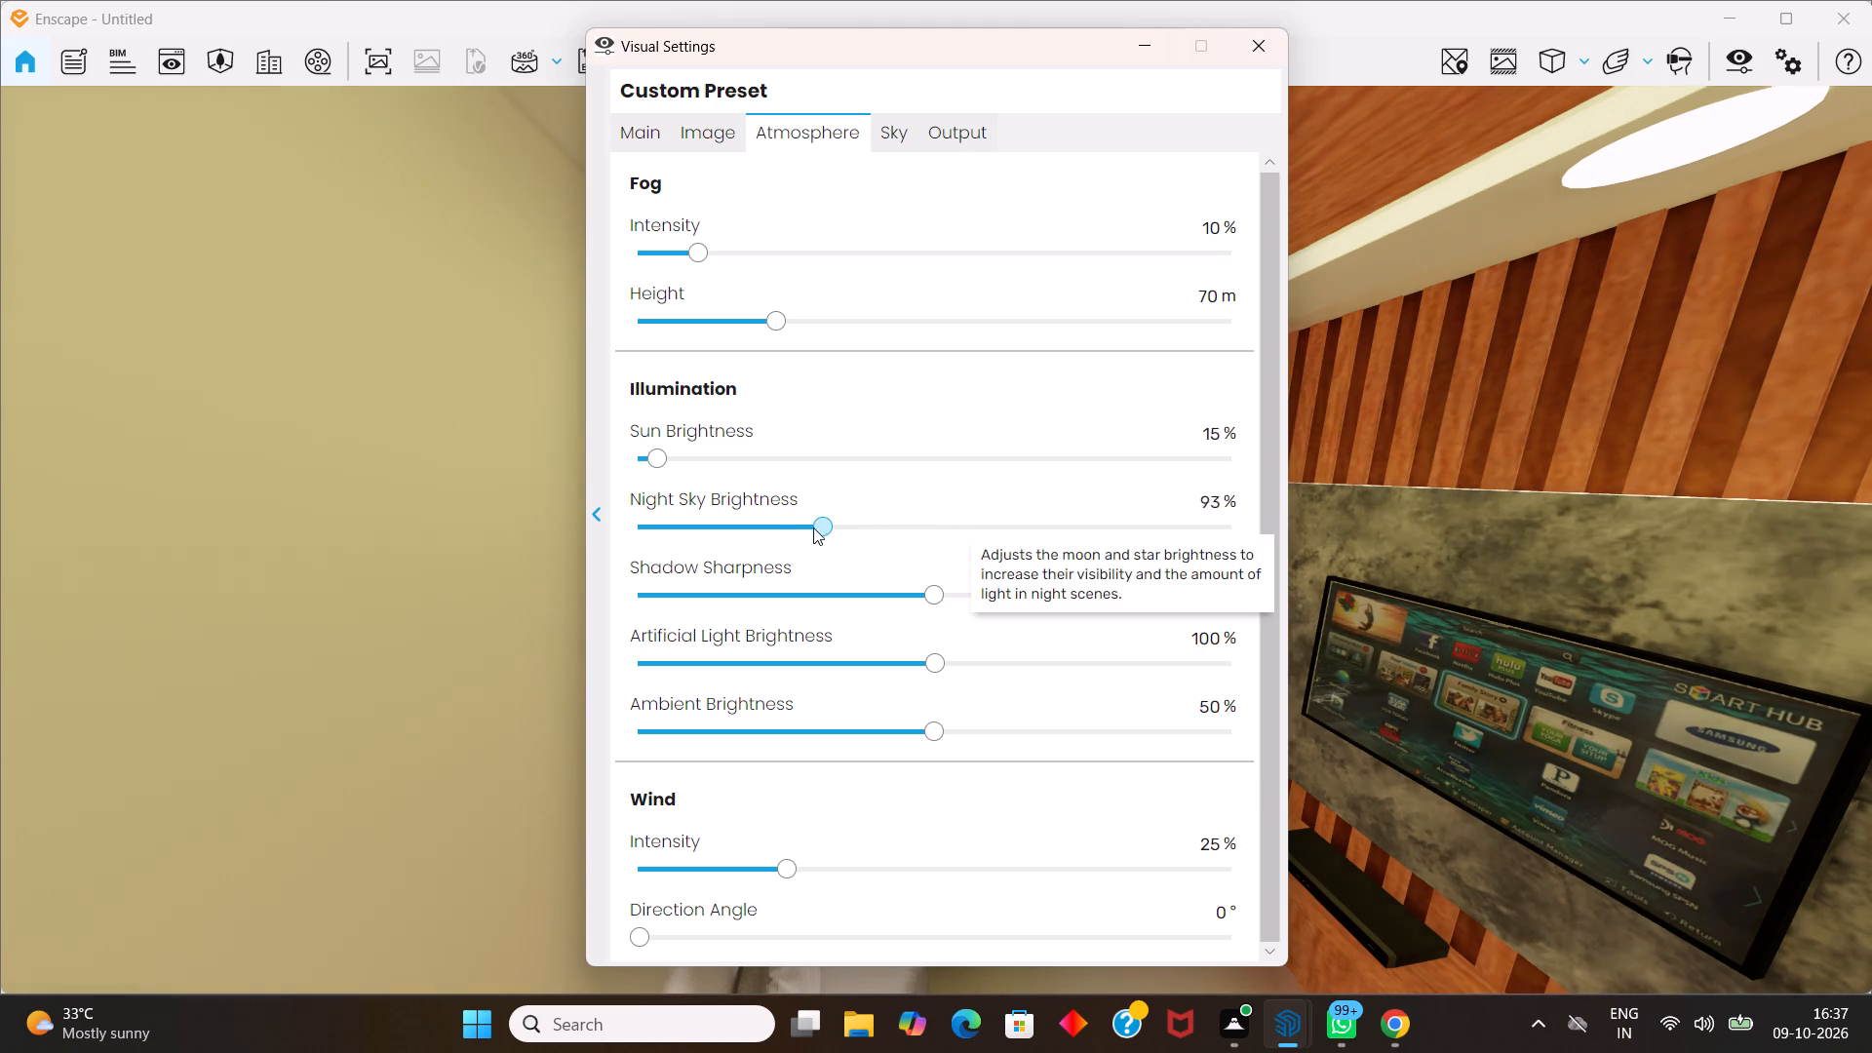
left_click_drag(813, 527, 775, 527)
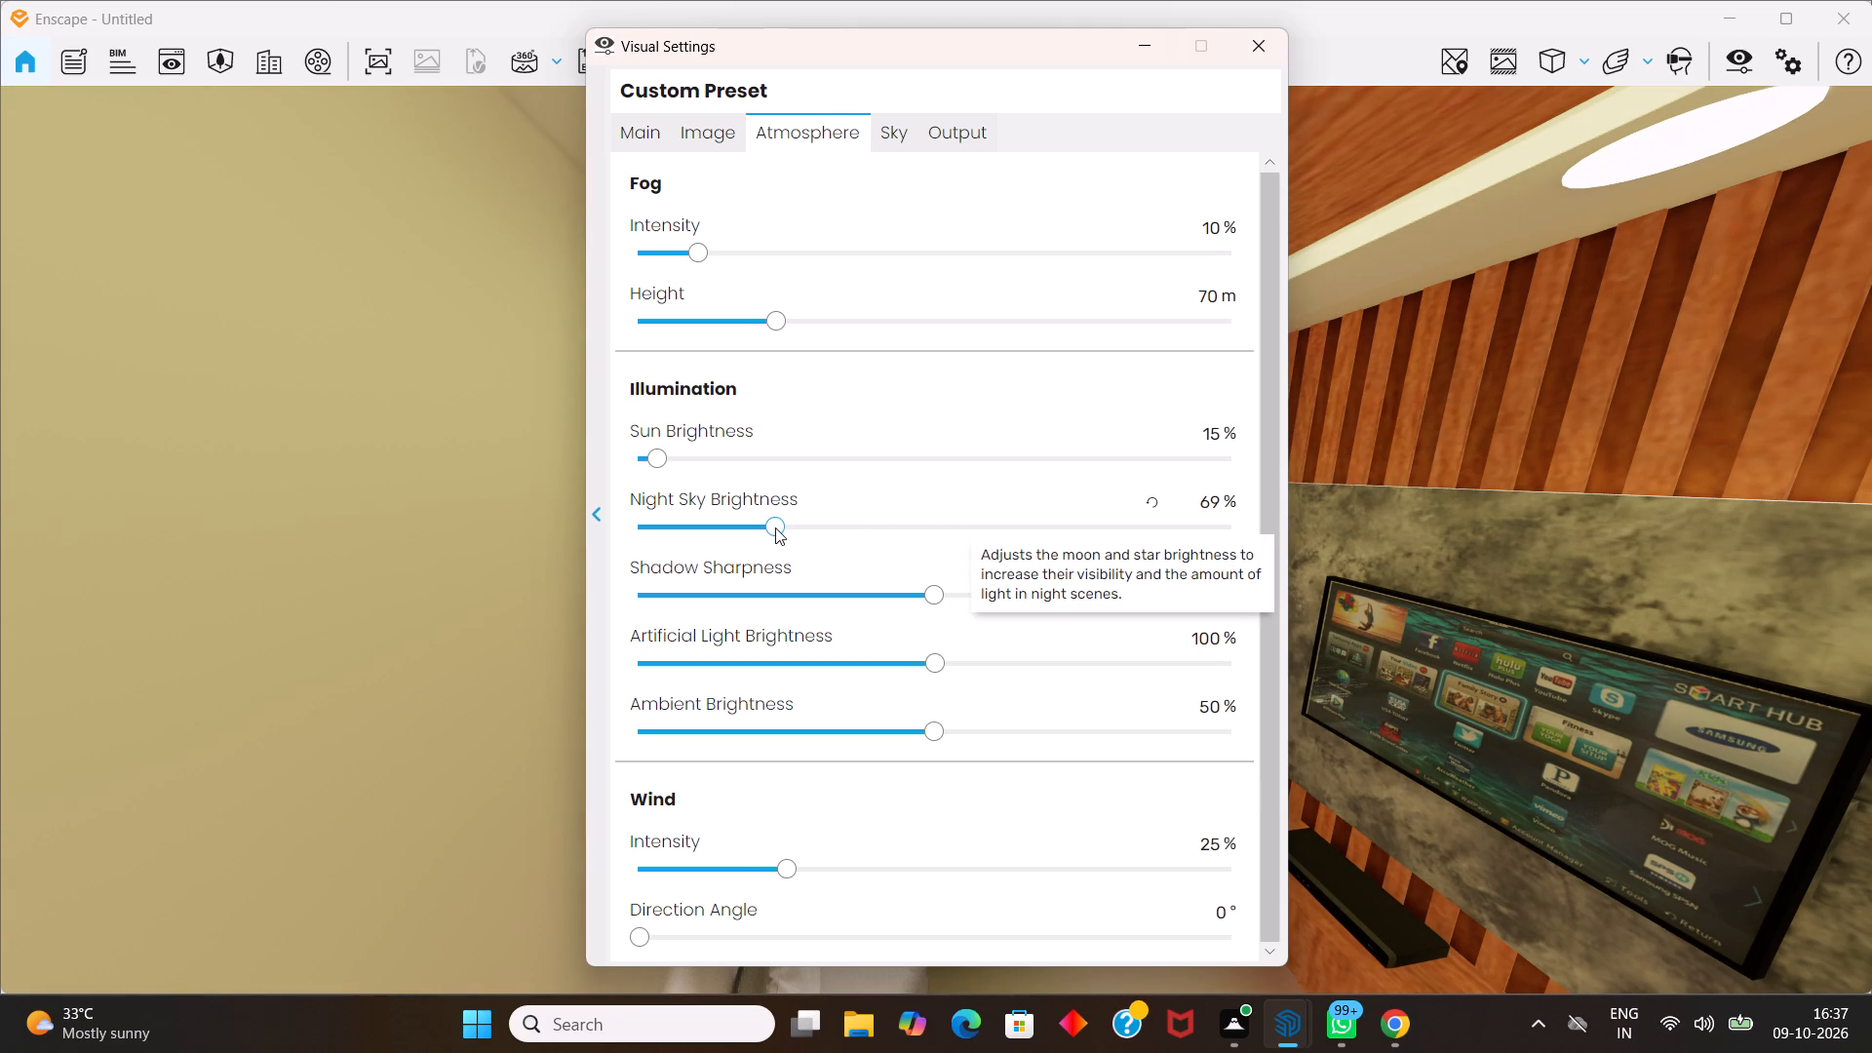
key("ctrl+z")
left_click(842, 530)
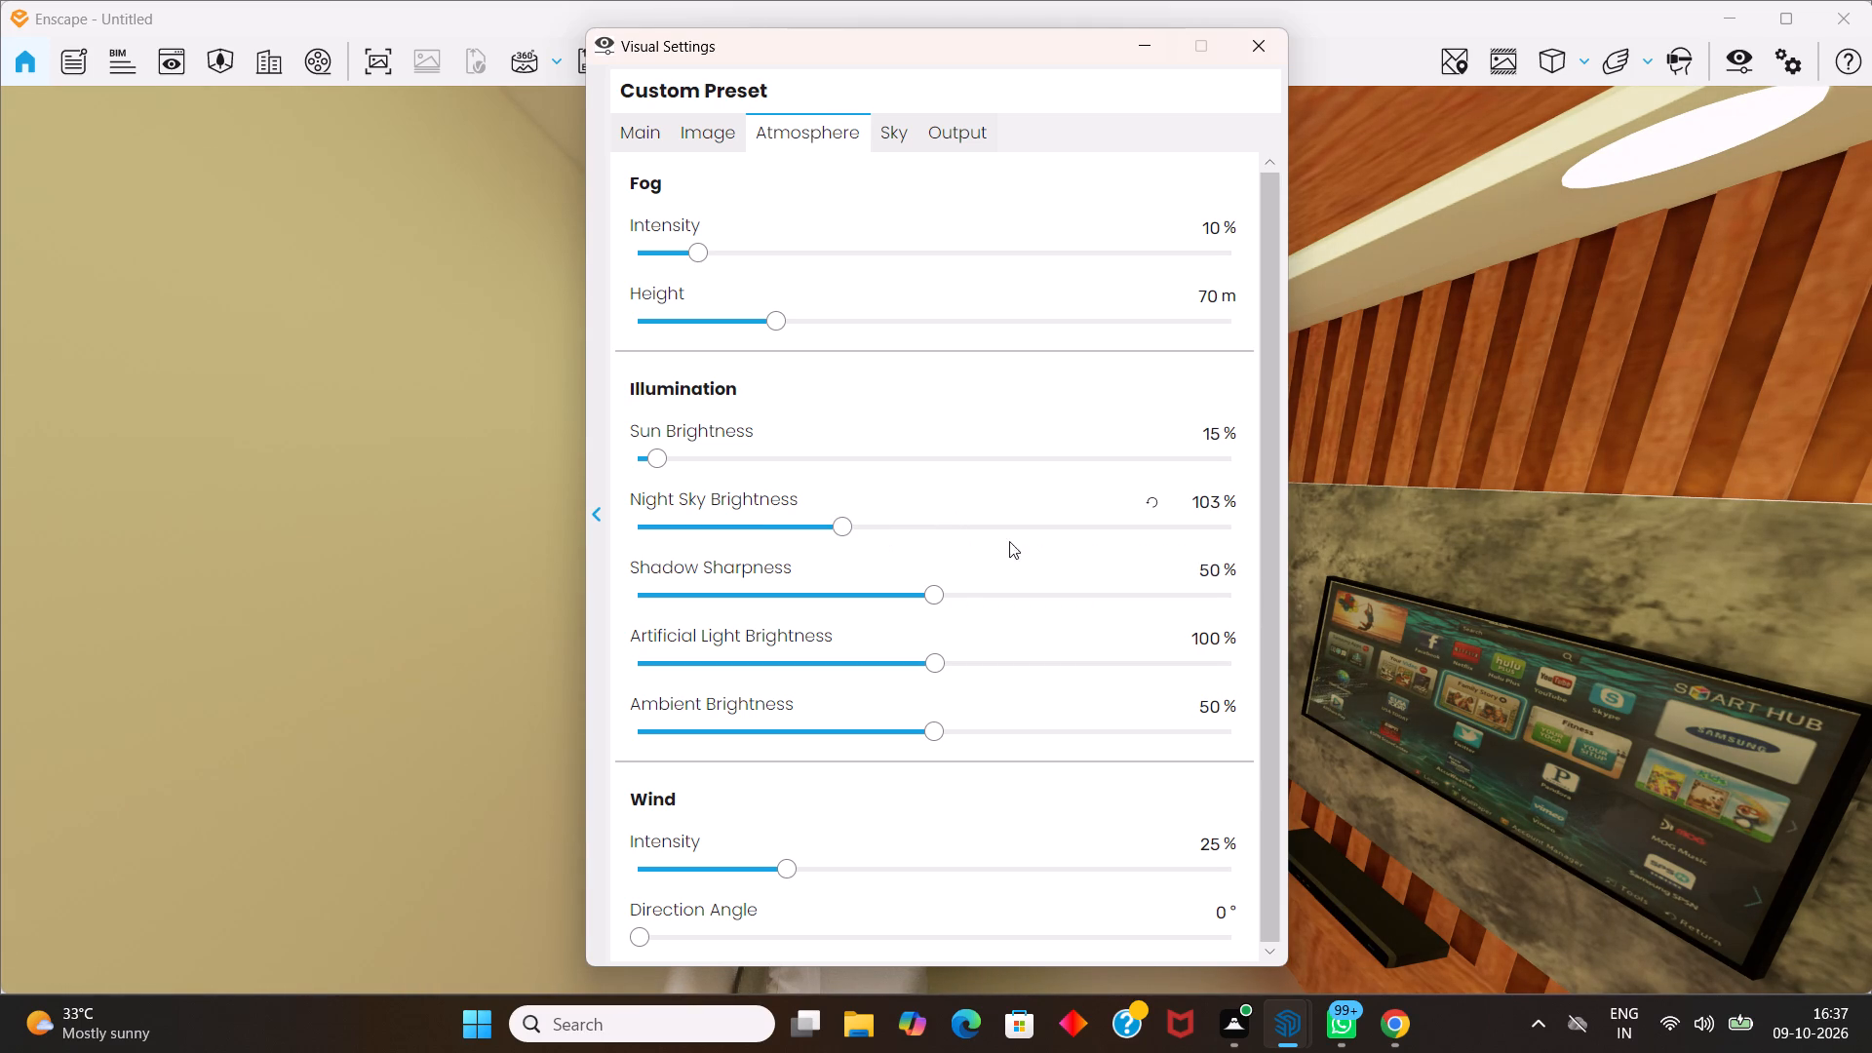
left_click(1337, 547)
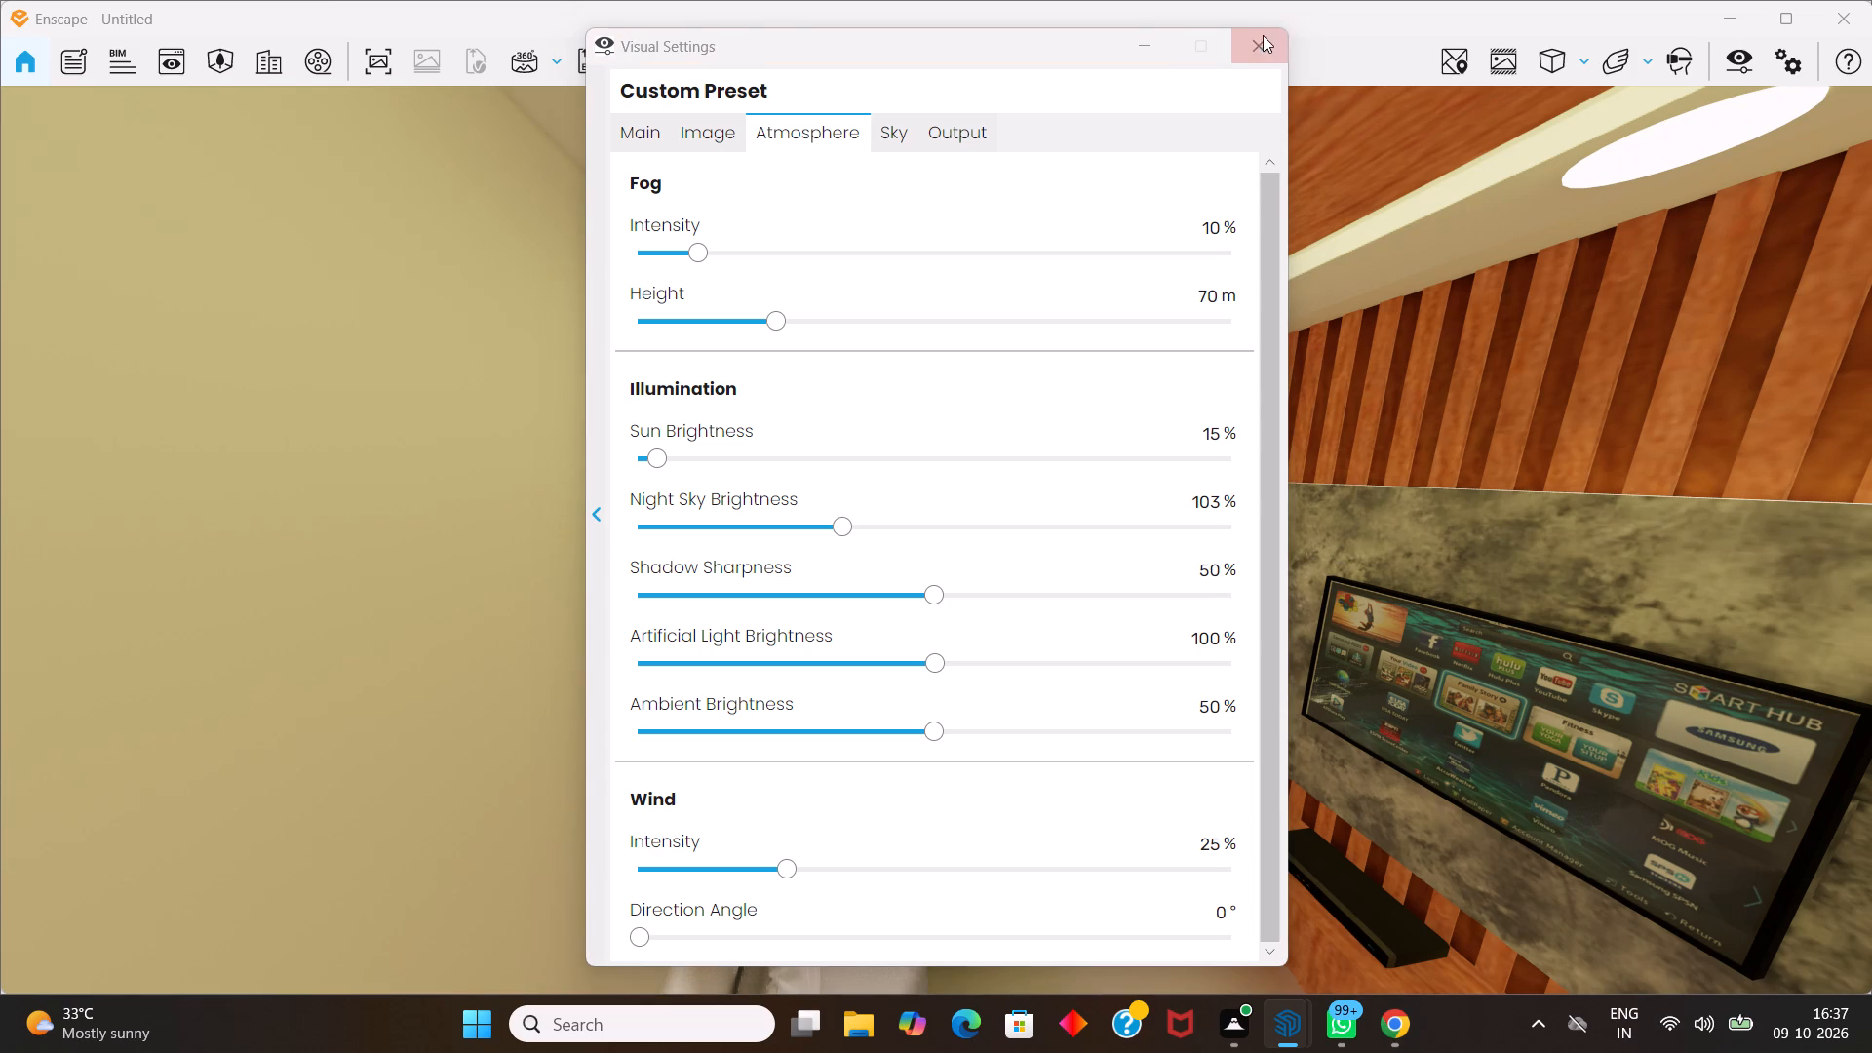
left_click(1246, 47)
Examine the living room's lighting on the ceiling, balcony door and TV wall from different camera angles.
scroll(1157, 449, "down", 2)
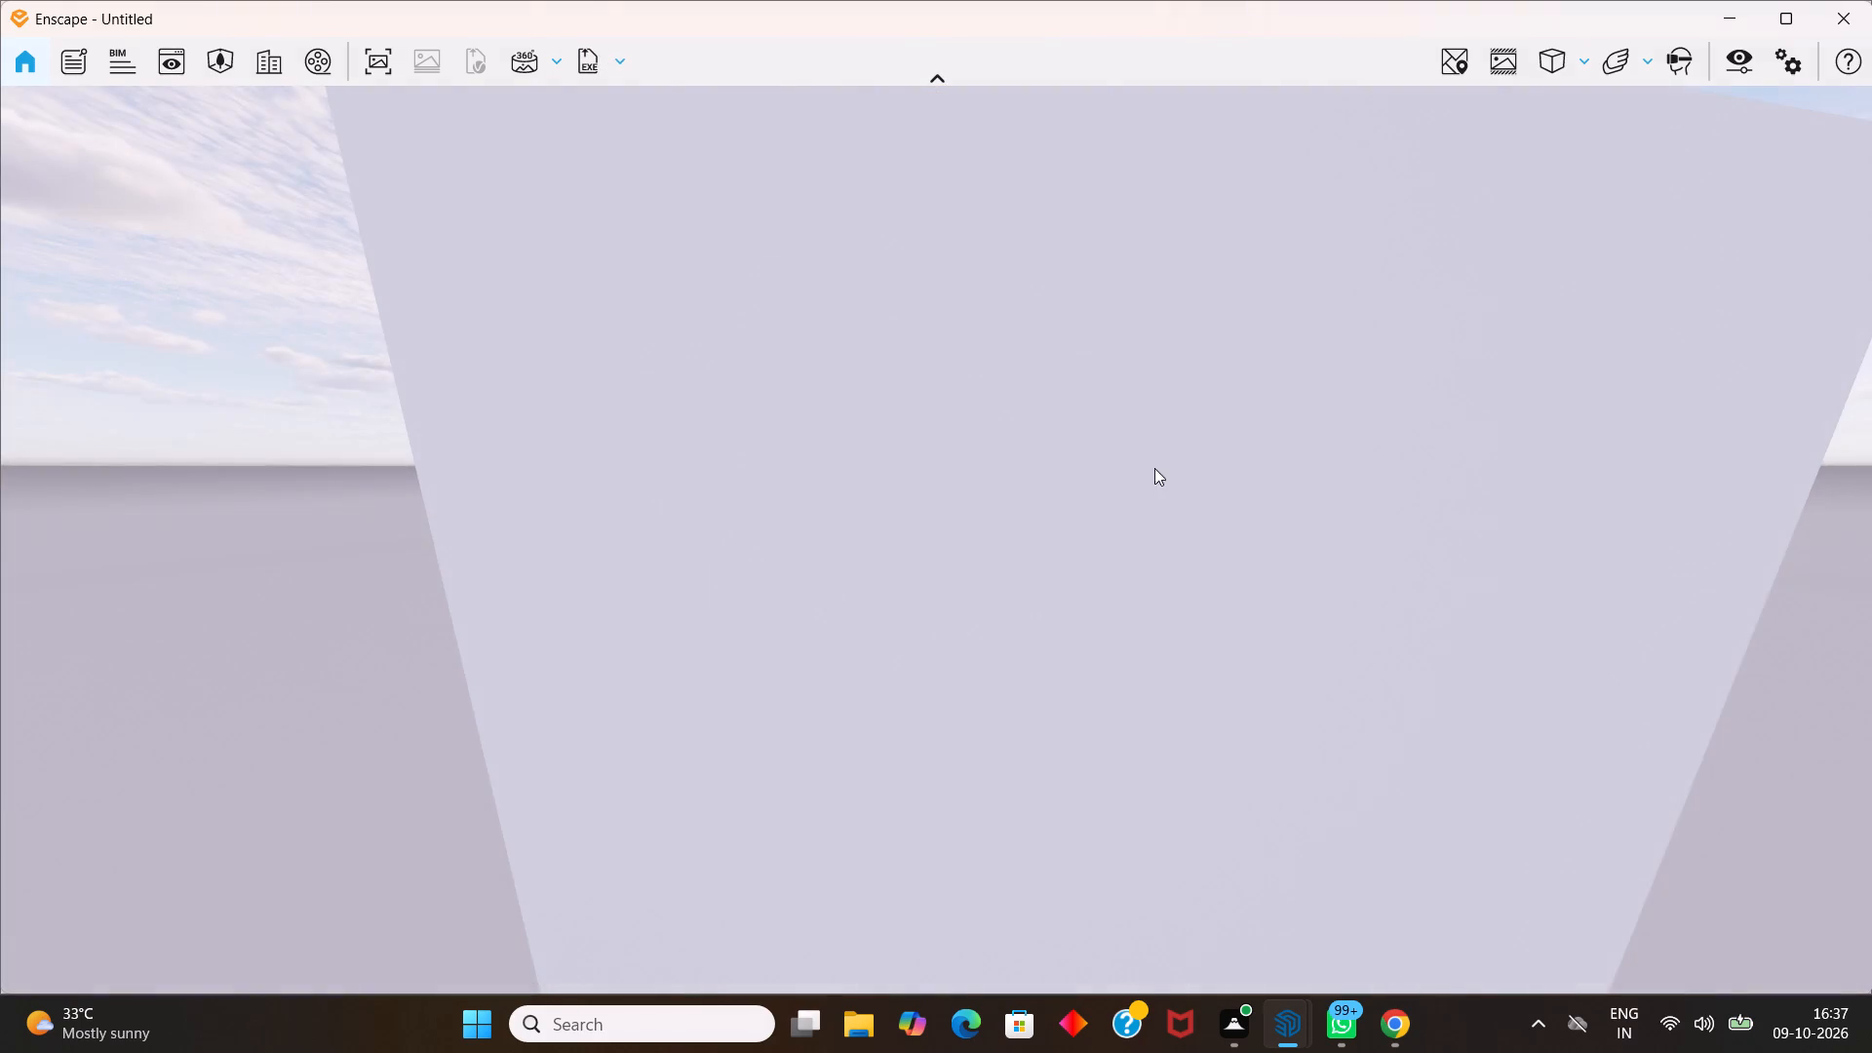
scroll(924, 701, "up", 2)
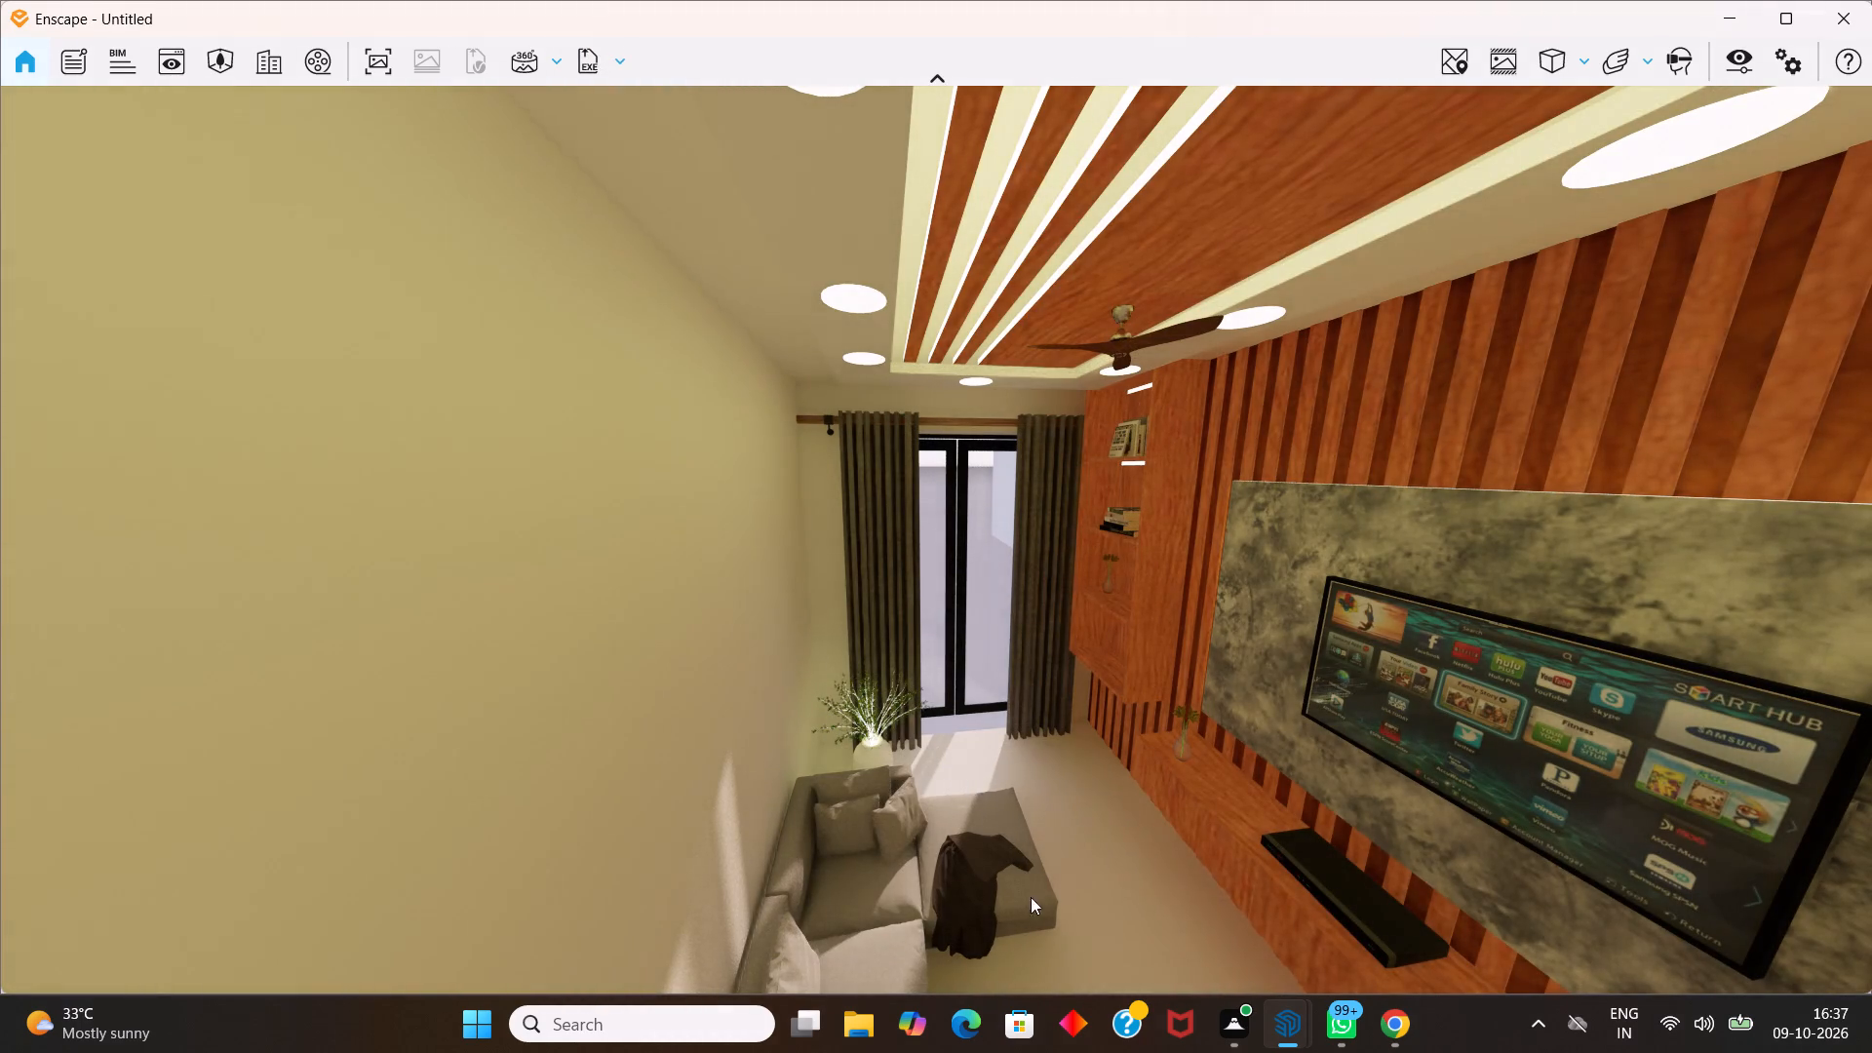
scroll(1052, 959, "down", 1)
scroll(1012, 890, "up", 1)
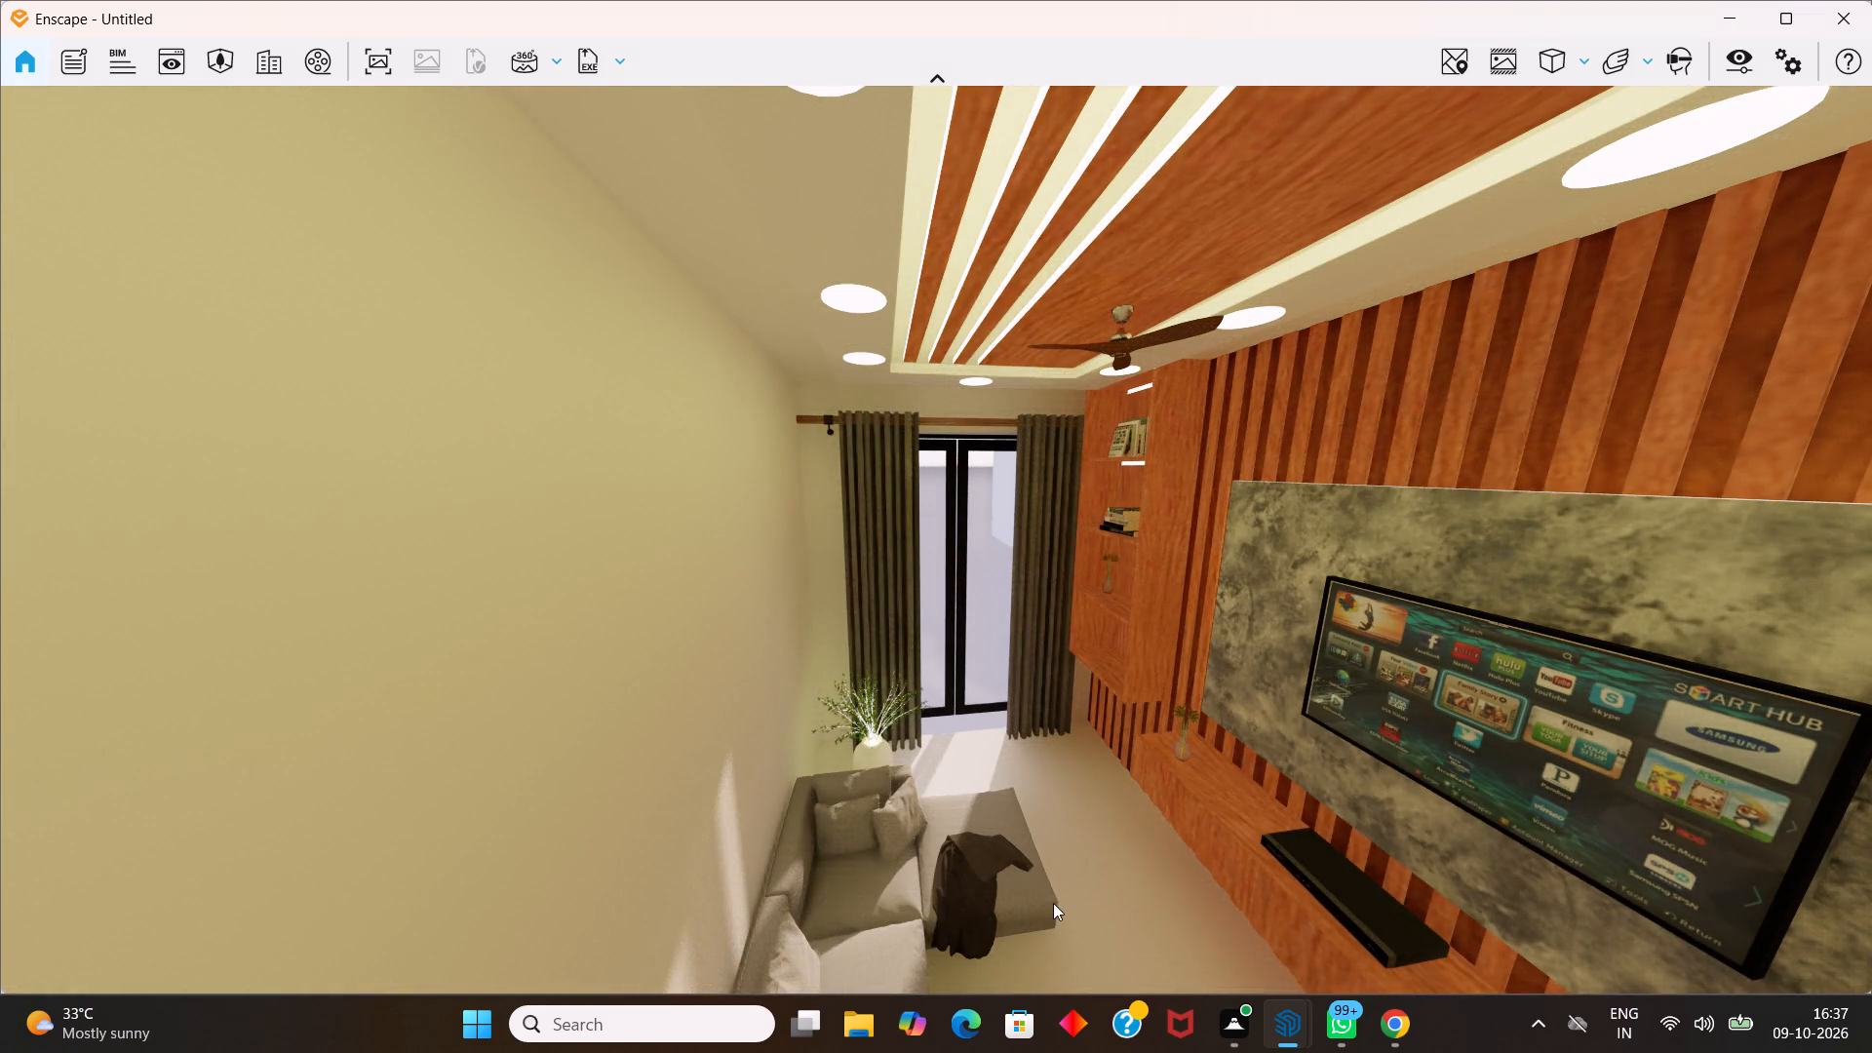
middle_click_drag(1064, 903, 1174, 478)
left_click_drag(994, 515, 1174, 478)
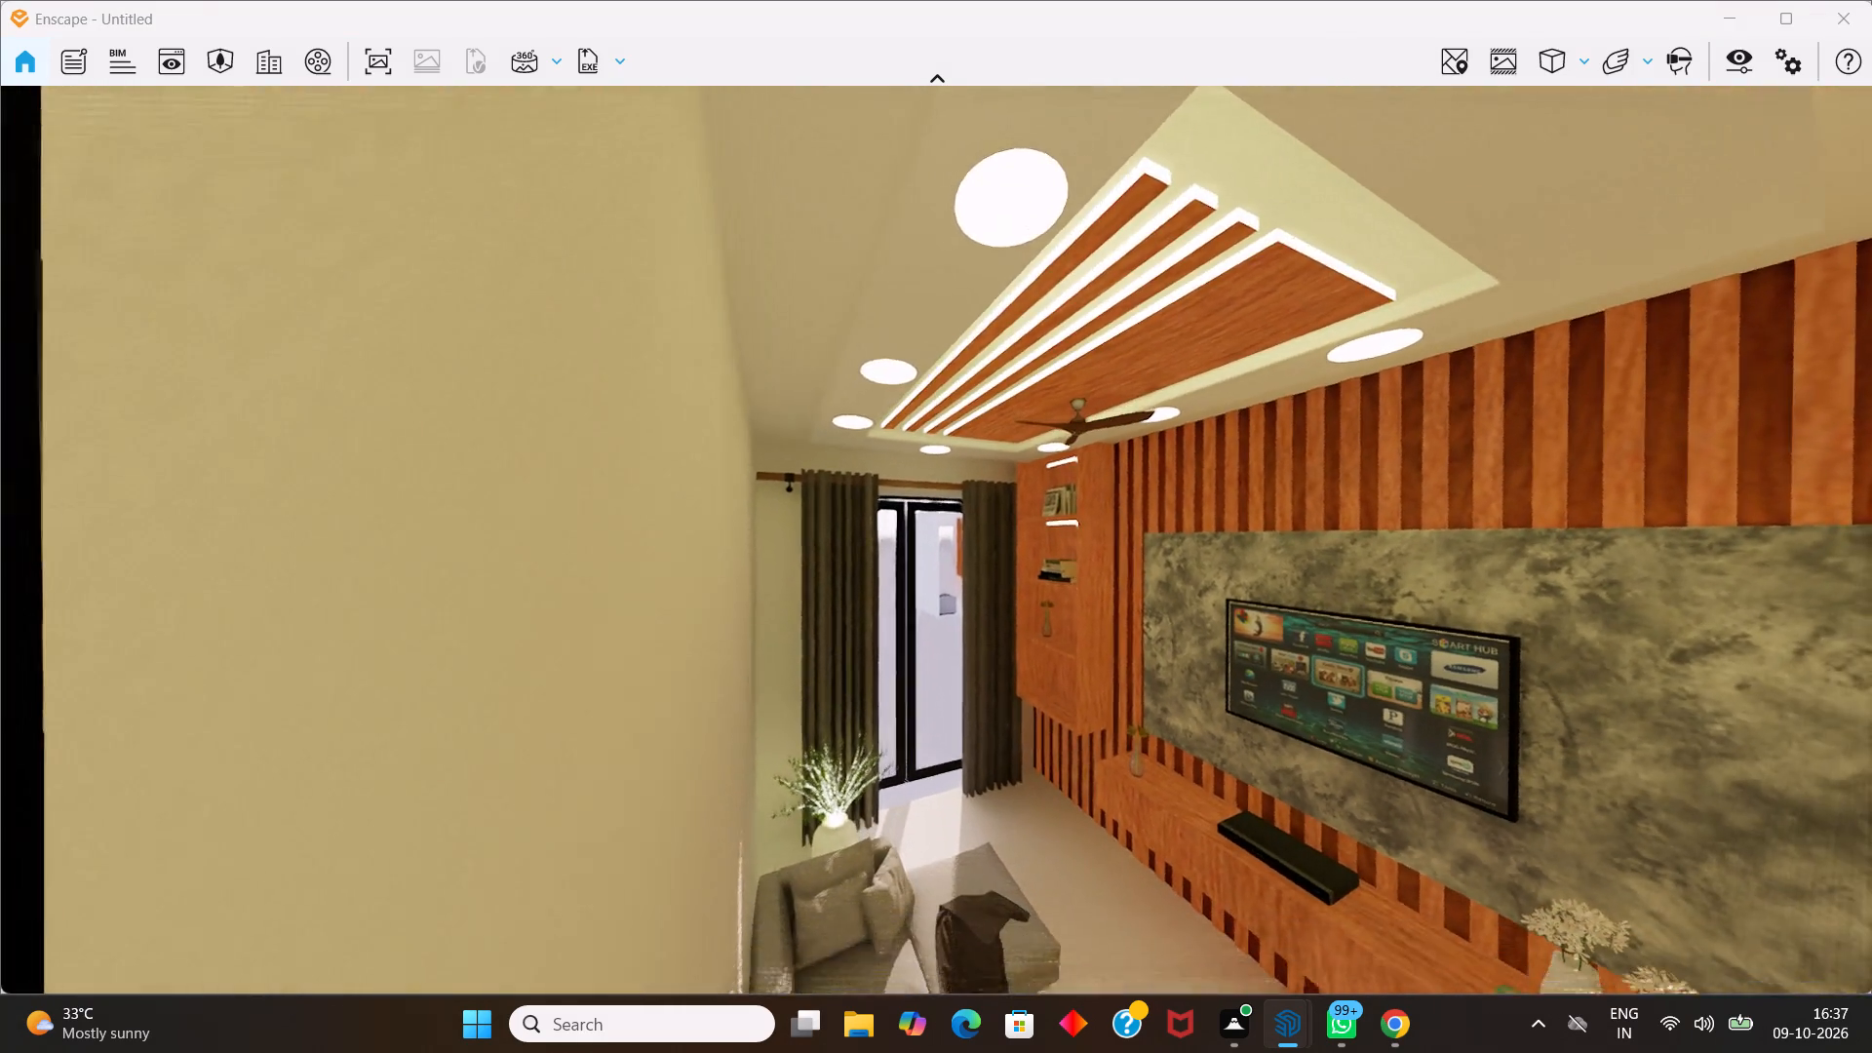
middle_click_drag(1174, 478, 1163, 348)
left_click_drag(1174, 478, 1163, 348)
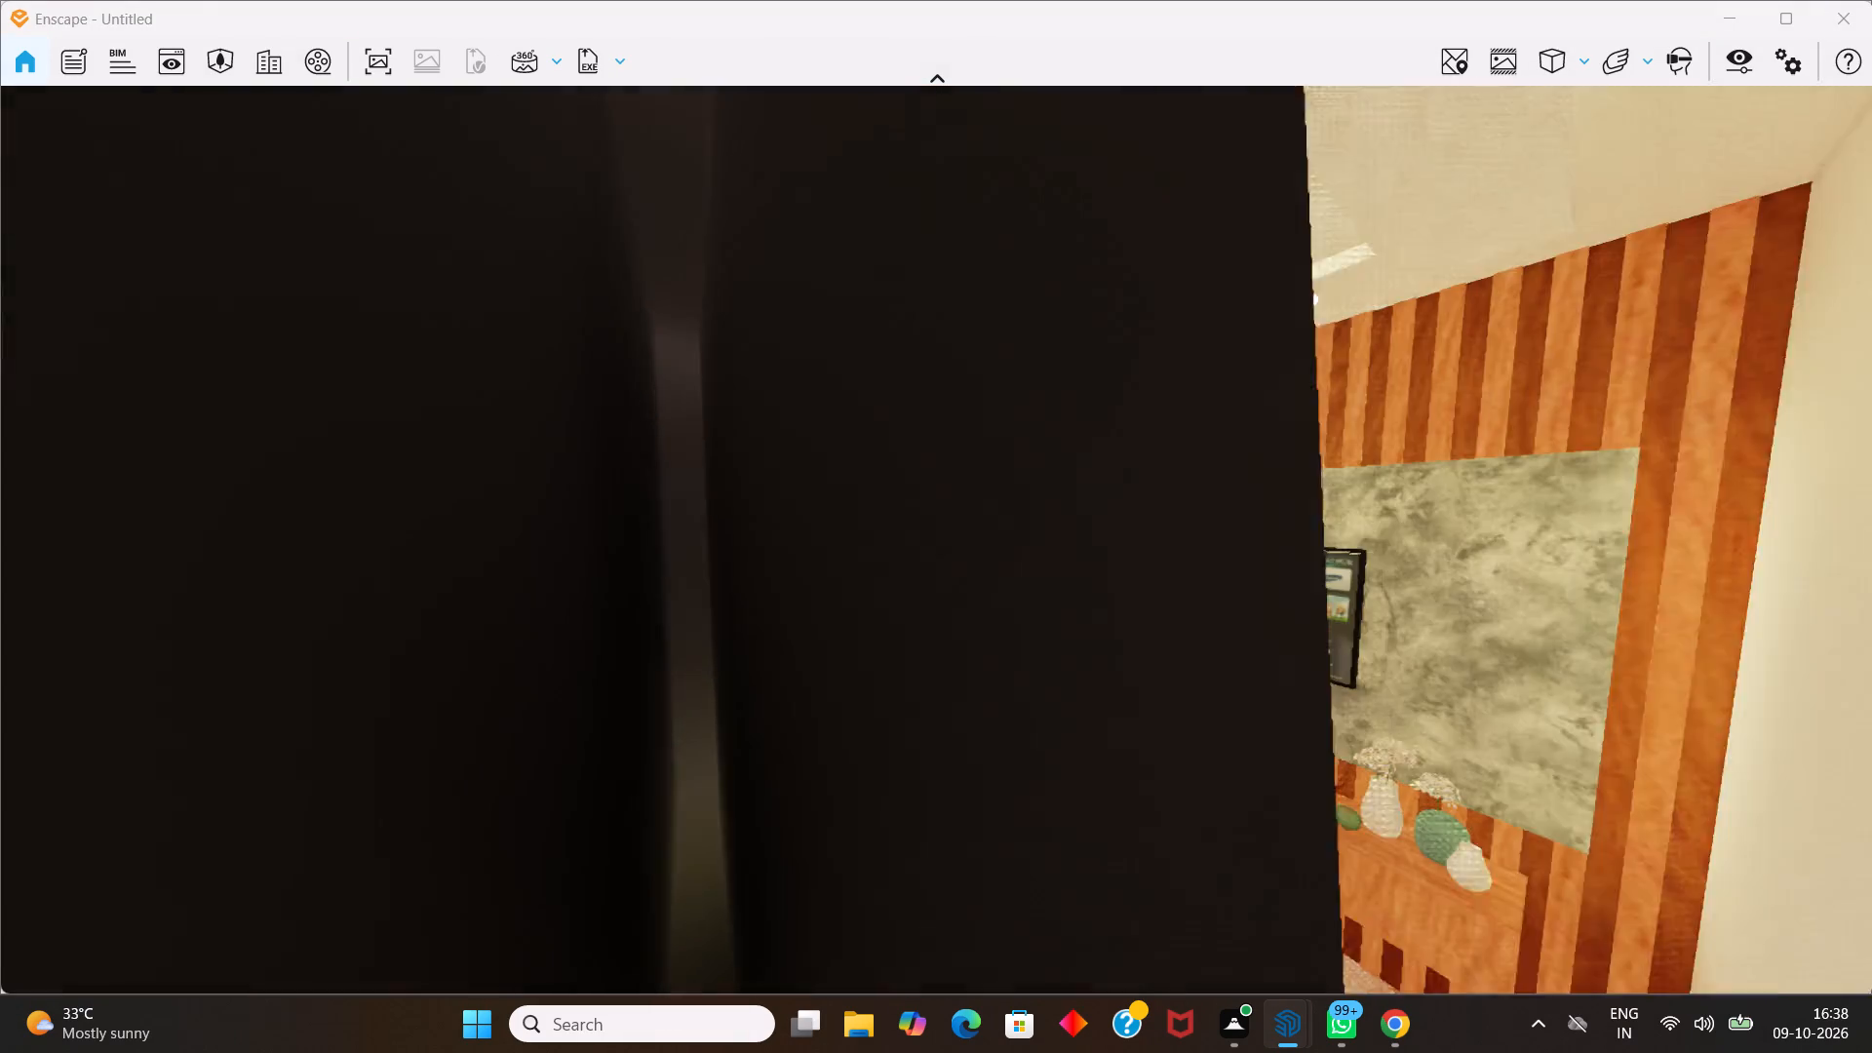
left_click_drag(1163, 348, 1497, 382)
middle_click_drag(1163, 348, 918, 491)
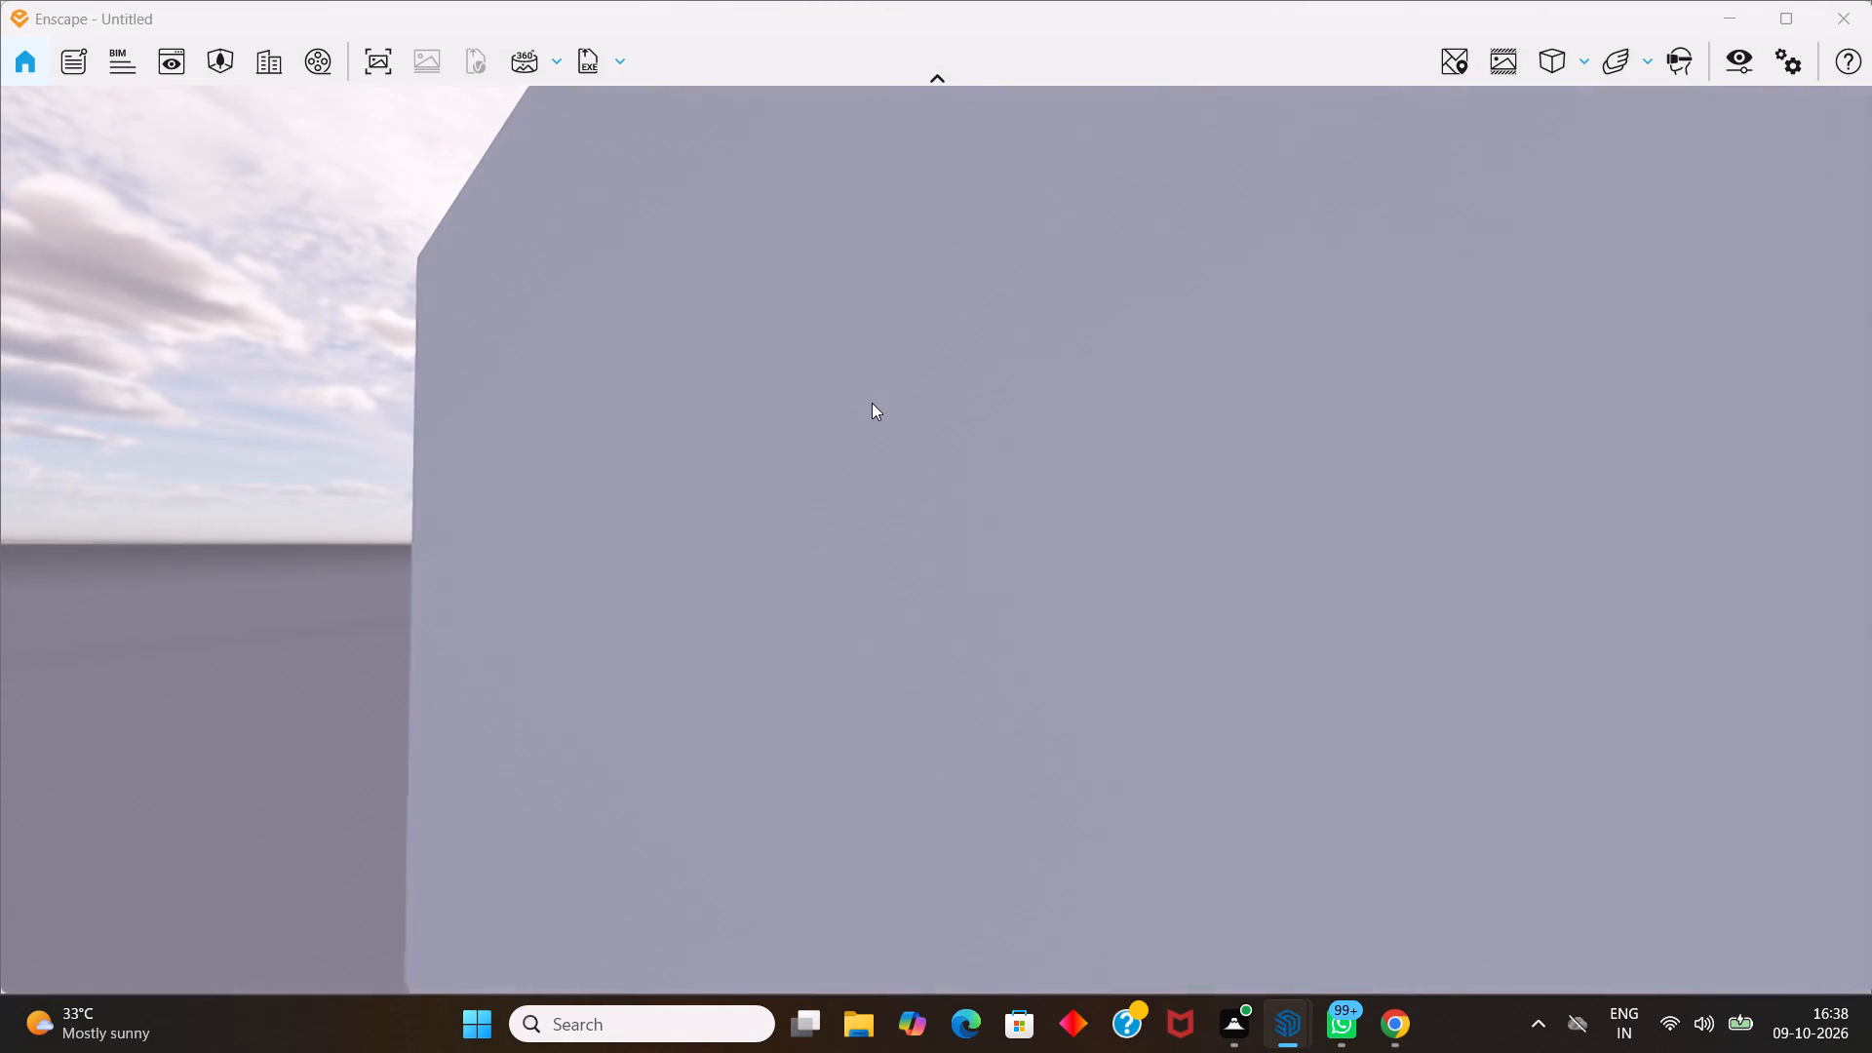
Circle the building's exterior and bring the camera back into the living room, facing the TV wall from behind the sofa.
scroll(877, 406, "down", 3)
scroll(1635, 1039, "up", 1)
middle_click_drag(1571, 570, 126, 767)
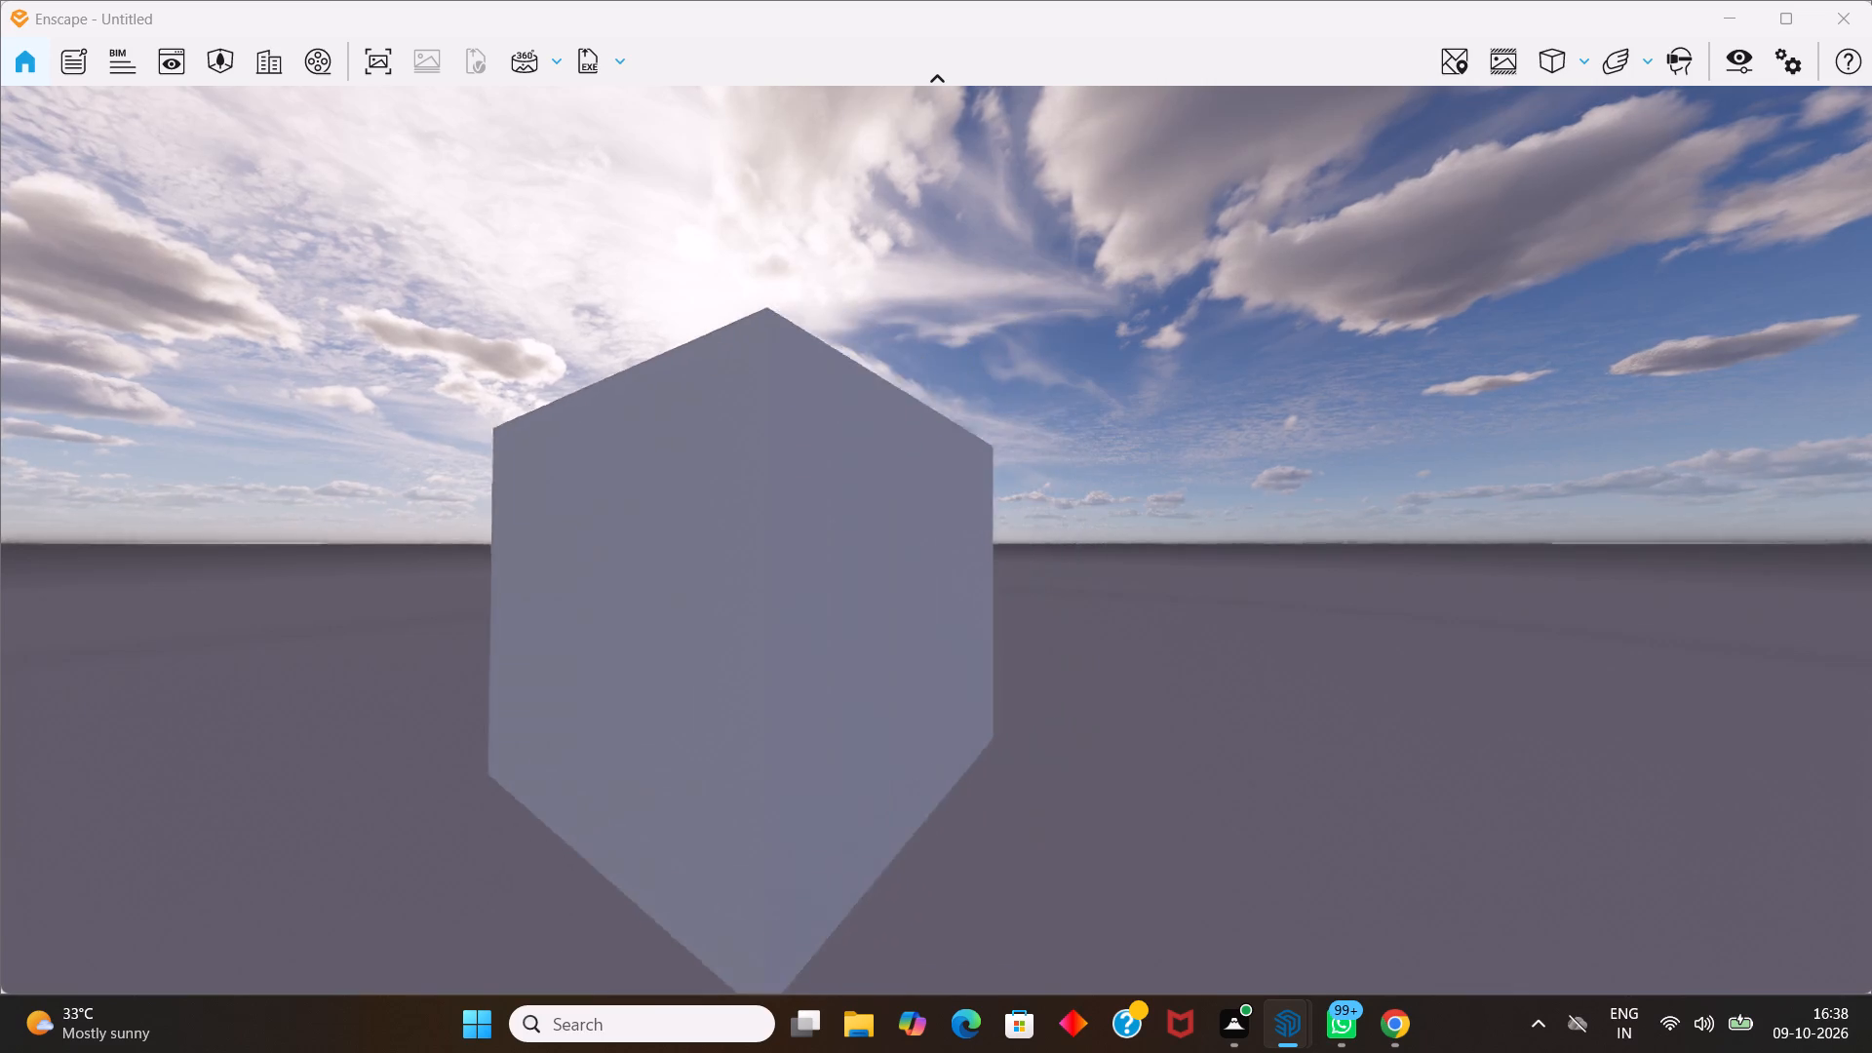
middle_click_drag(126, 767, 1, 854)
scroll(1483, 396, "down", 10)
middle_click_drag(1103, 768, 1, 877)
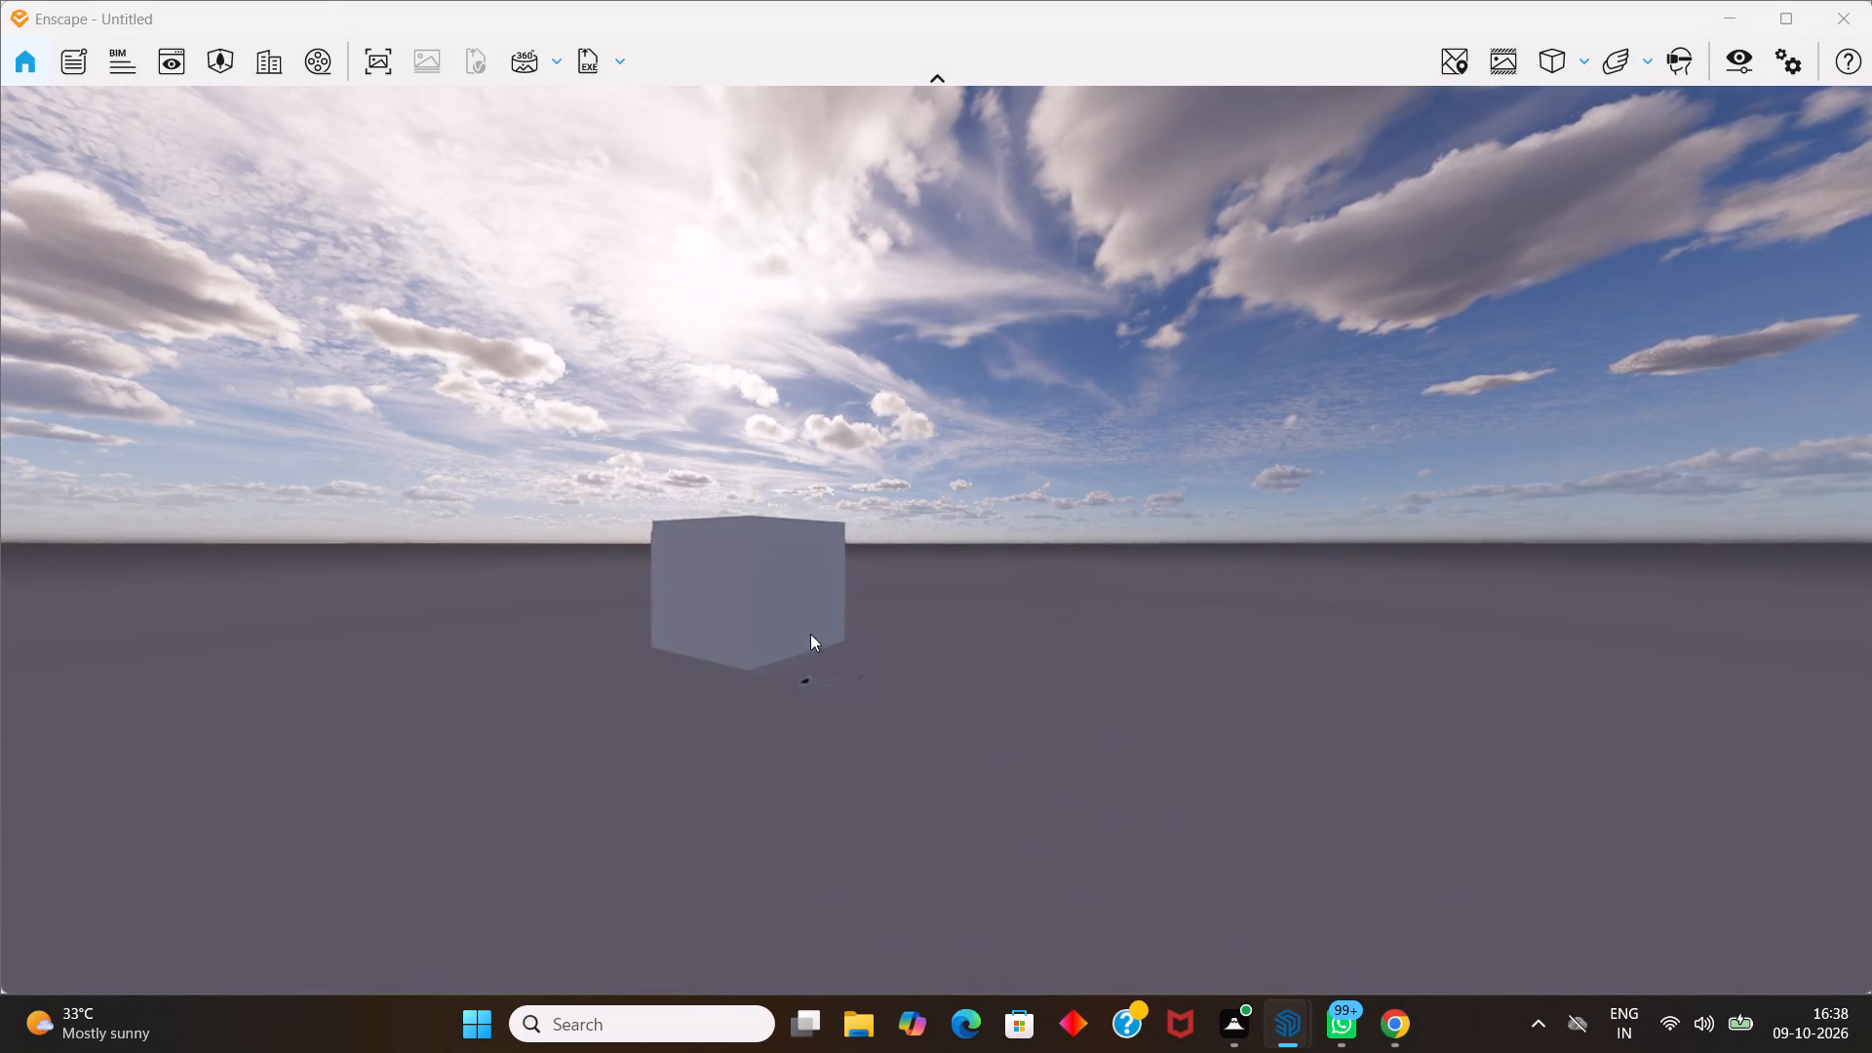
scroll(794, 630, "up", 3)
scroll(638, 695, "up", 5)
scroll(960, 580, "down", 11)
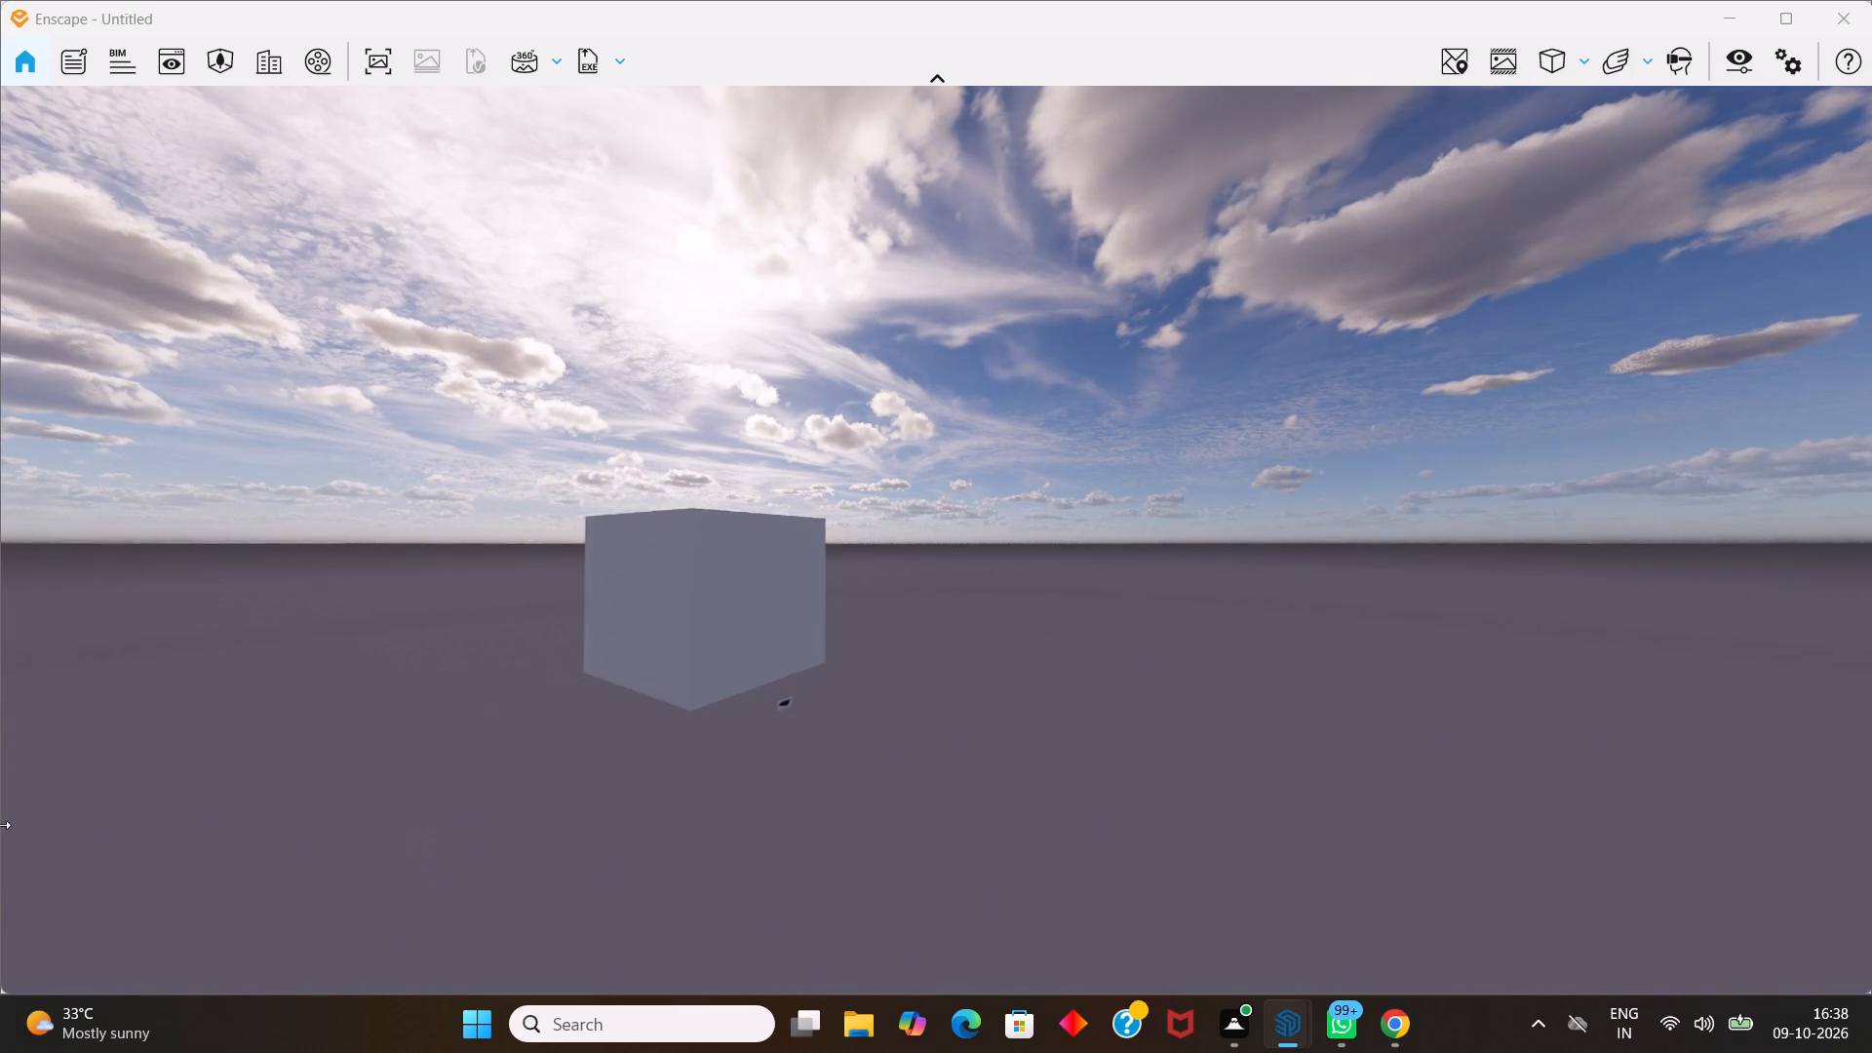
scroll(15, 869, "up", 3)
middle_click_drag(520, 799, 1222, 598)
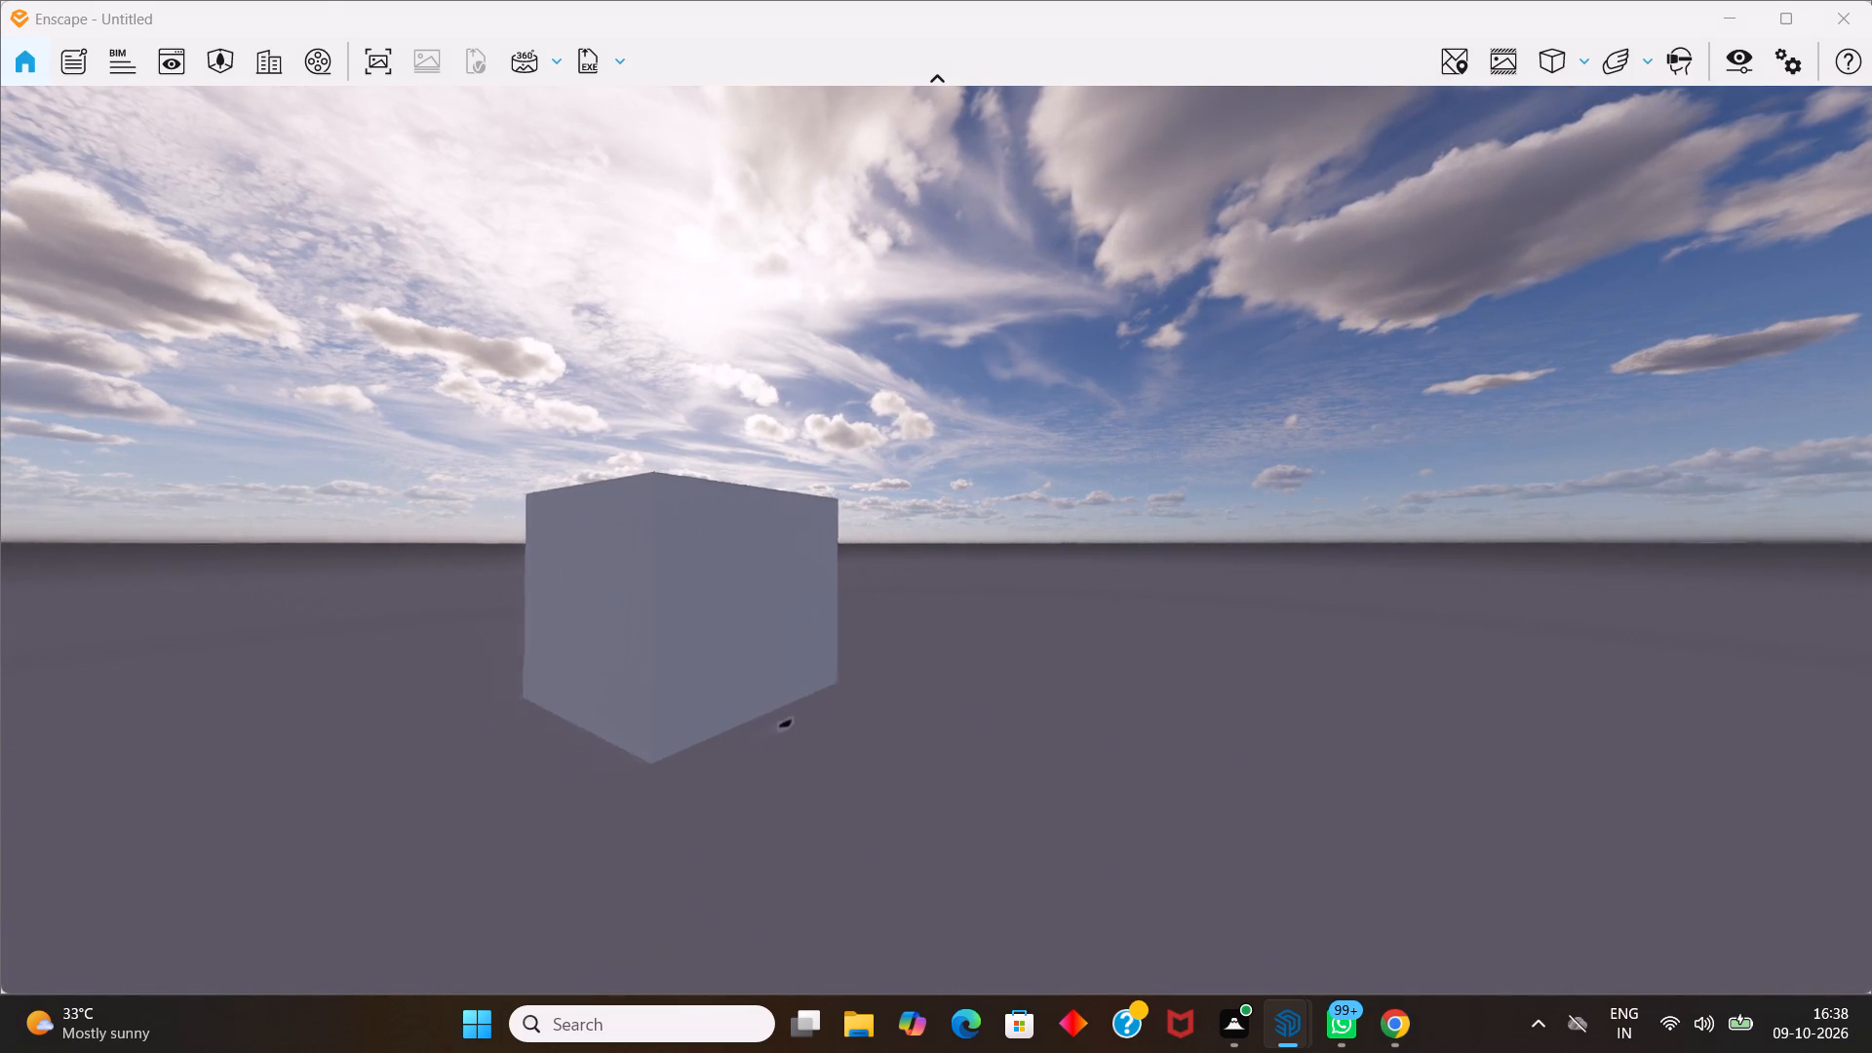
middle_click_drag(1222, 598, 1871, 532)
scroll(990, 701, "up", 5)
scroll(955, 782, "up", 3)
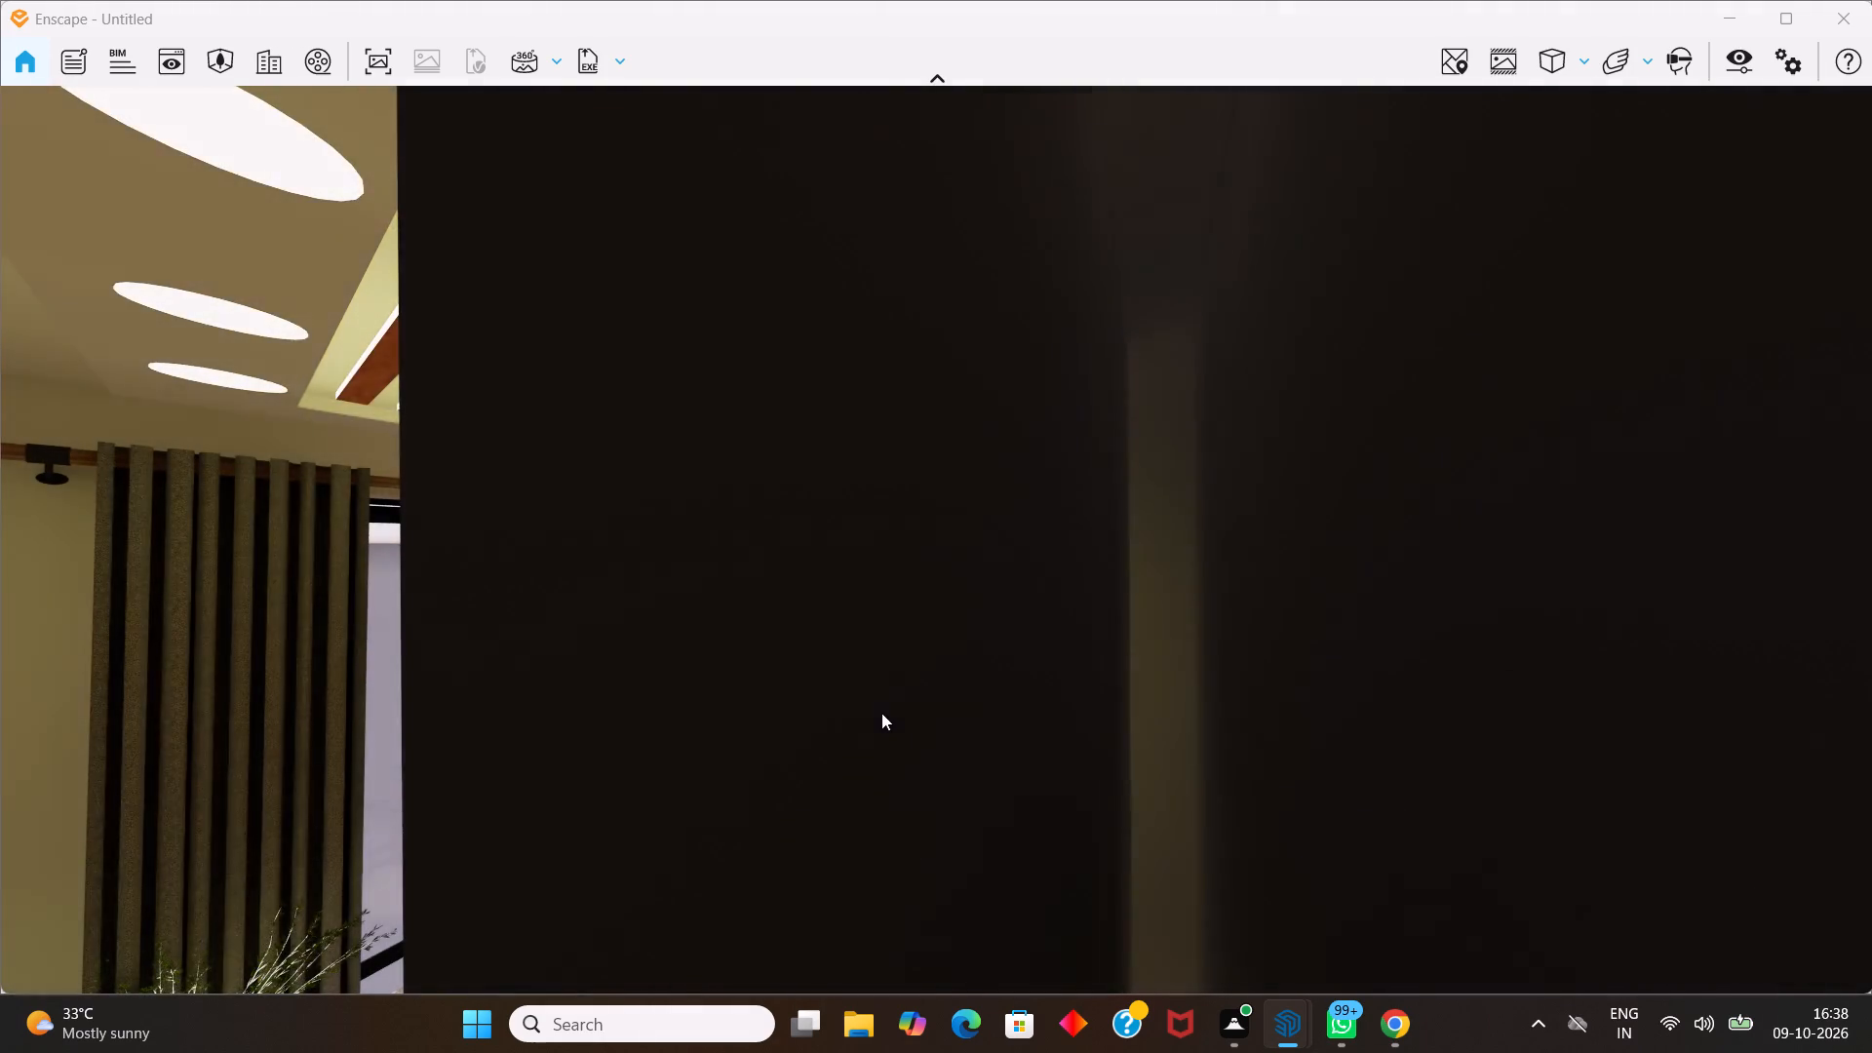
middle_click_drag(881, 711, 1350, 84)
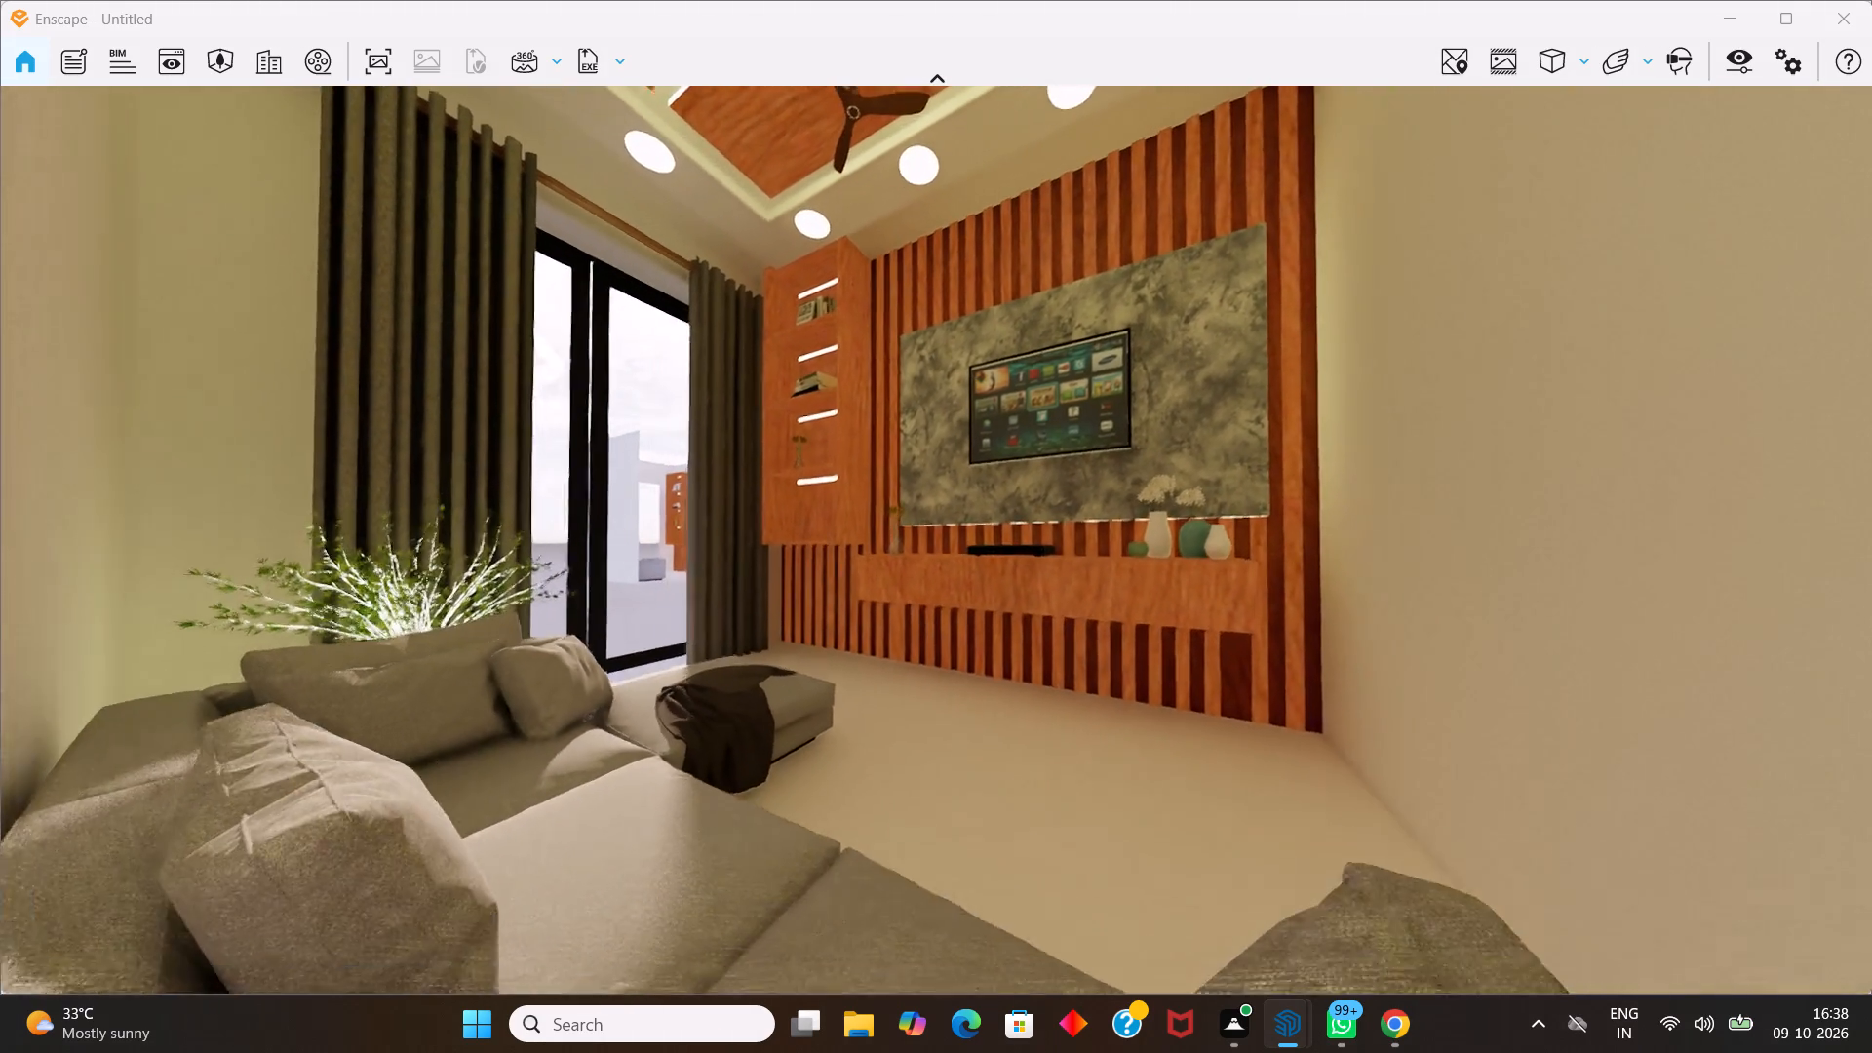
middle_click_drag(1350, 84, 1488, 147)
middle_click(882, 710)
middle_click_drag(883, 714, 885, 722)
Pull the camera out of the living room and circle the exterior from farther away, keeping the whole building in view.
scroll(887, 729, "down", 3)
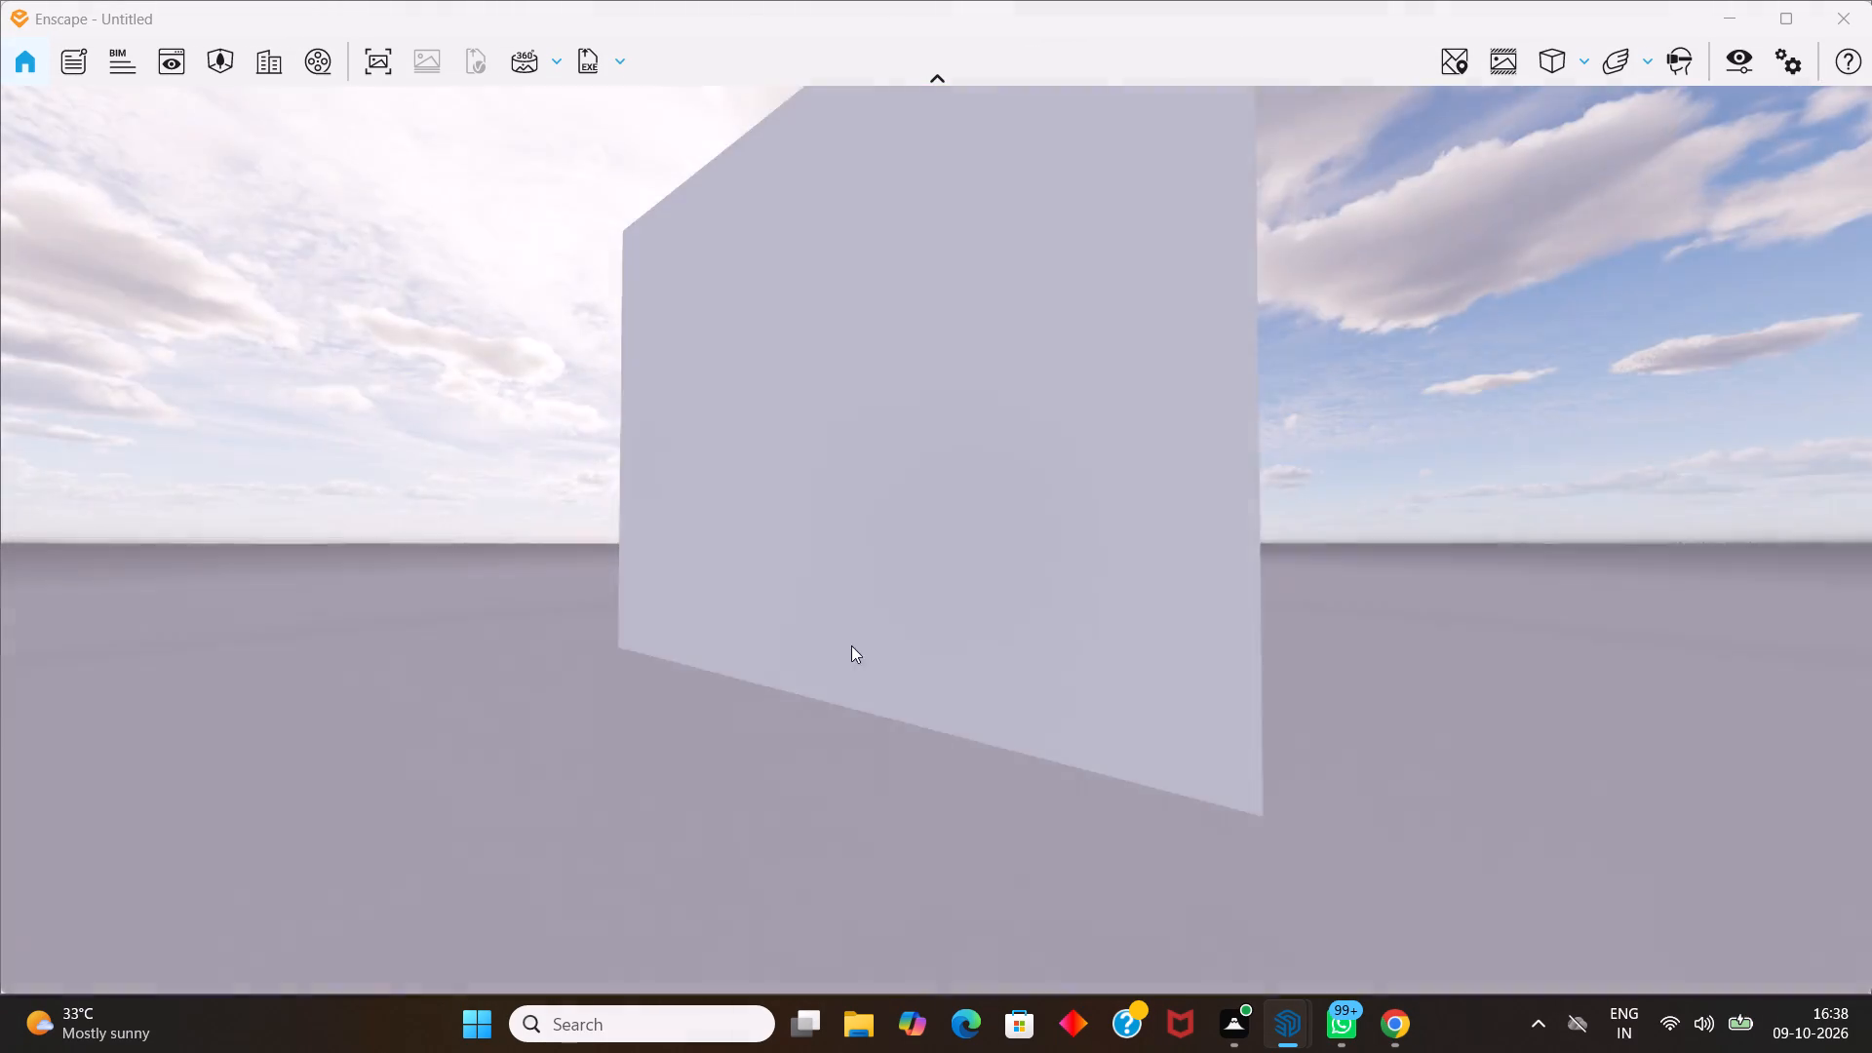
scroll(859, 640, "down", 5)
middle_click_drag(867, 467, 8, 993)
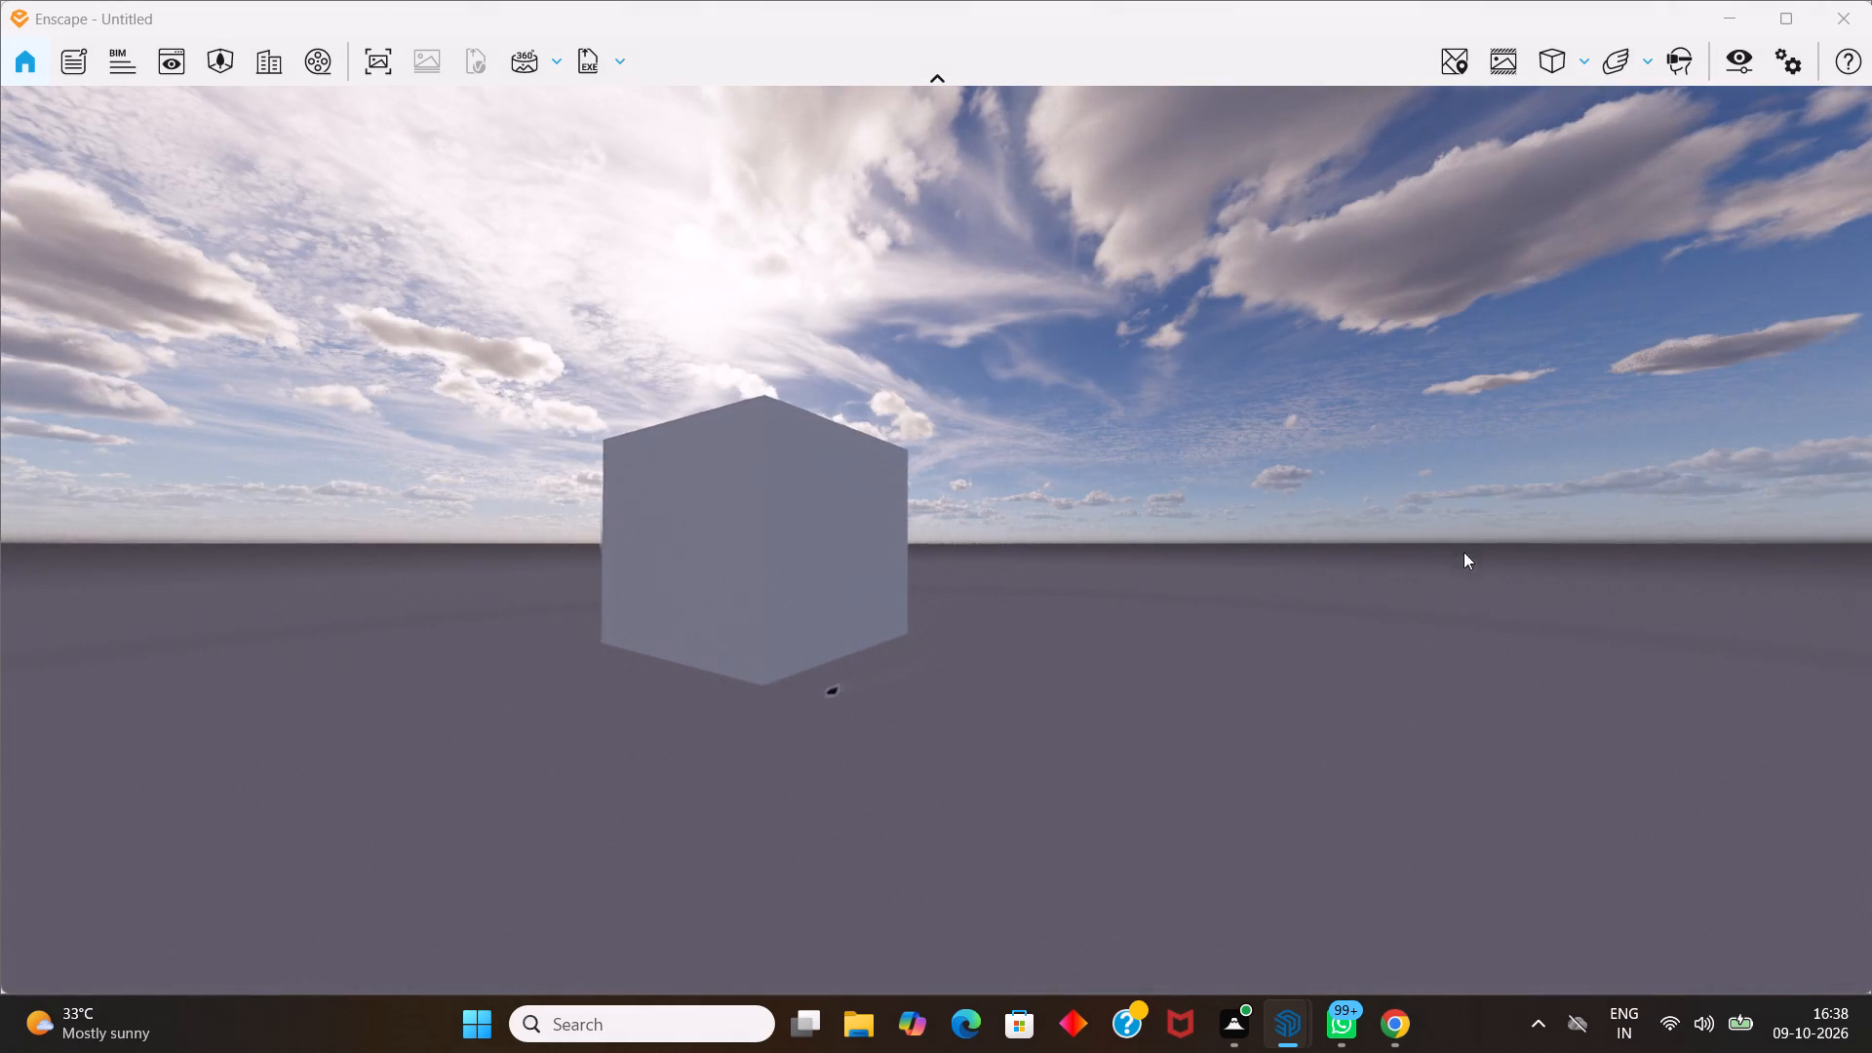
middle_click_drag(1636, 705, 13, 828)
scroll(1775, 497, "down", 6)
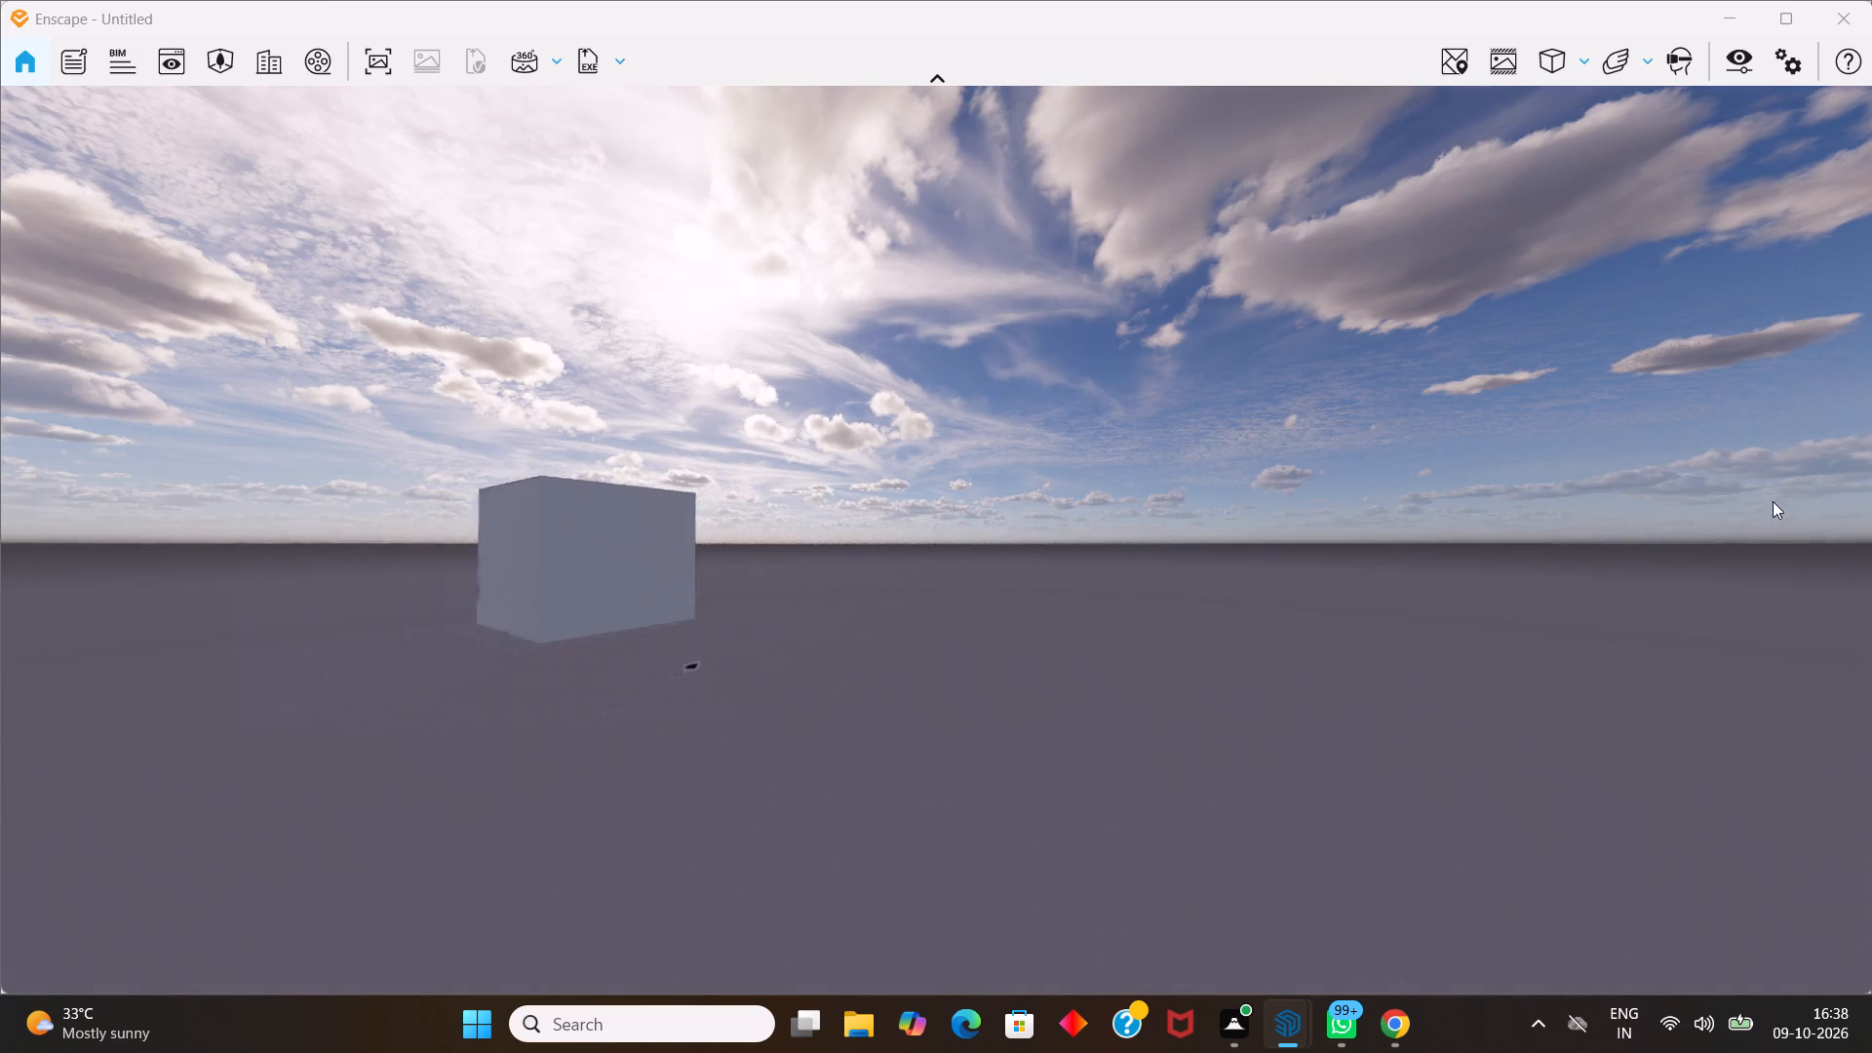
scroll(1773, 501, "down", 4)
middle_click_drag(1505, 820, 1, 614)
middle_click_drag(1441, 775, 0, 925)
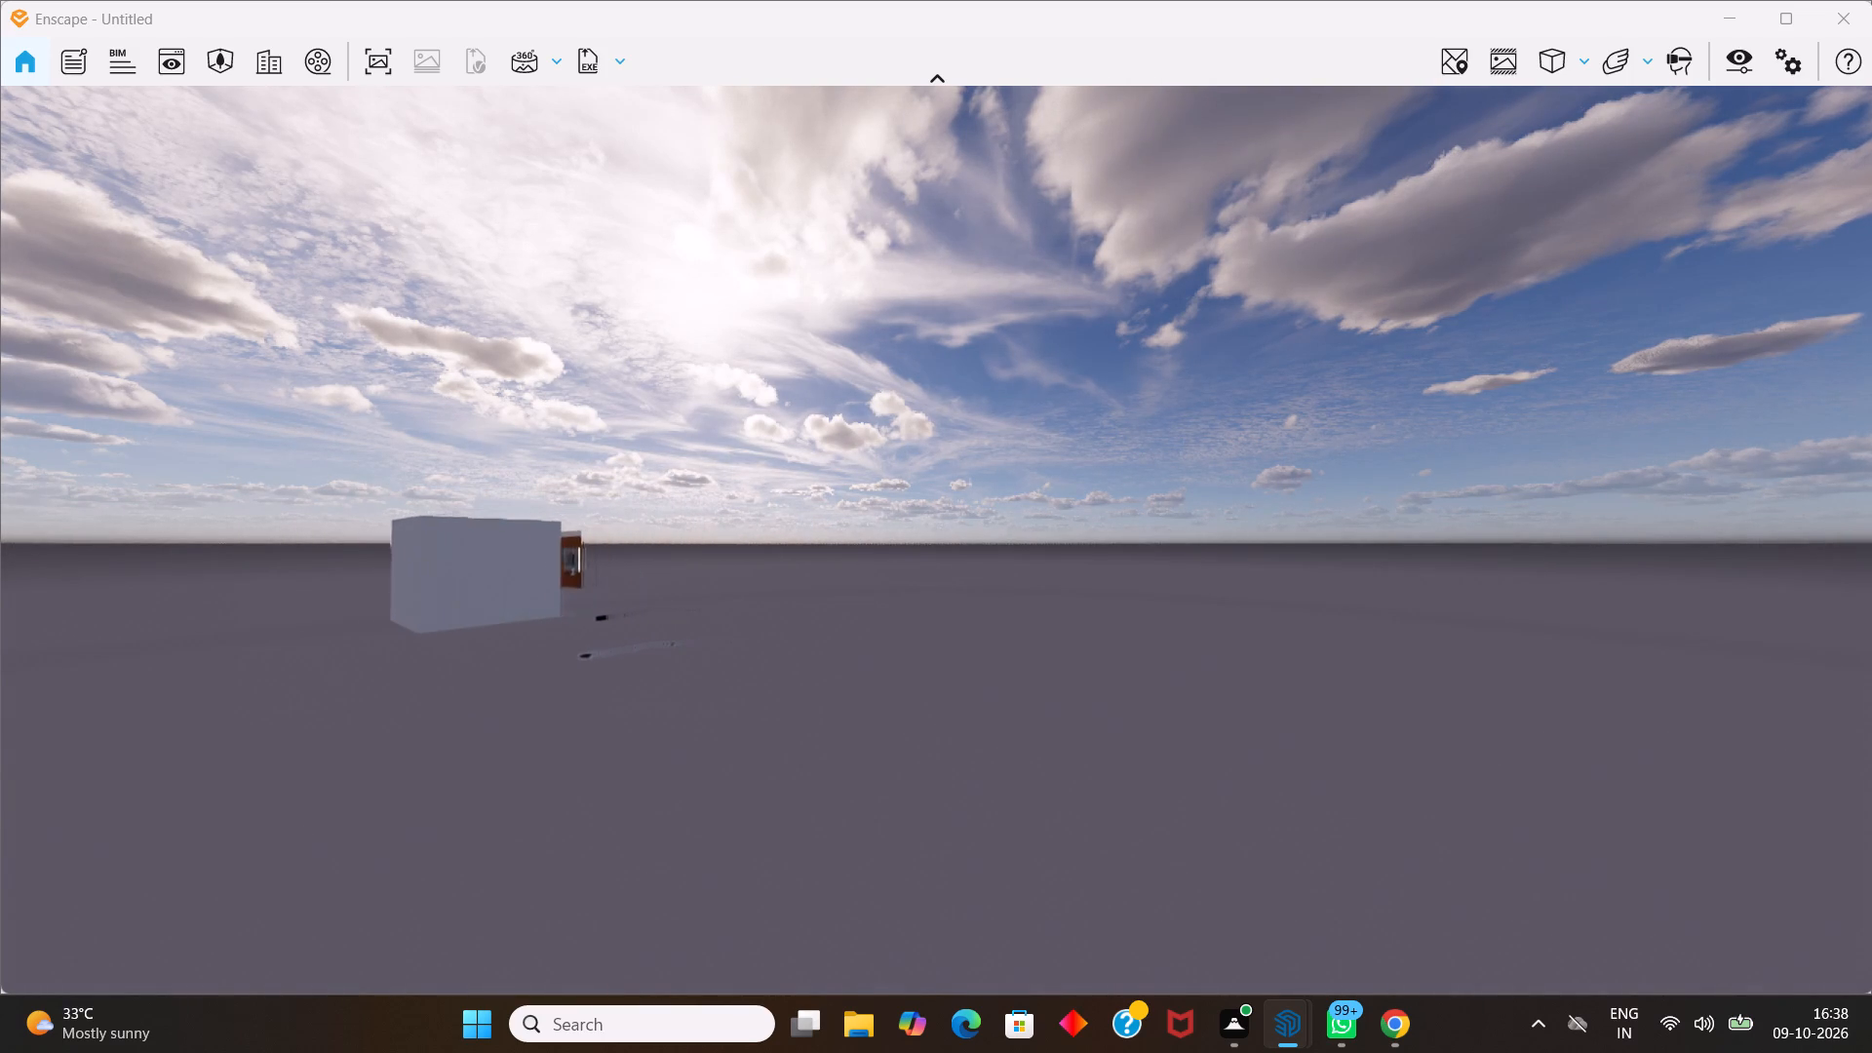
middle_click_drag(0, 925, 1871, 616)
middle_click_drag(1871, 553, 990, 556)
middle_click_drag(1871, 1051, 553, 593)
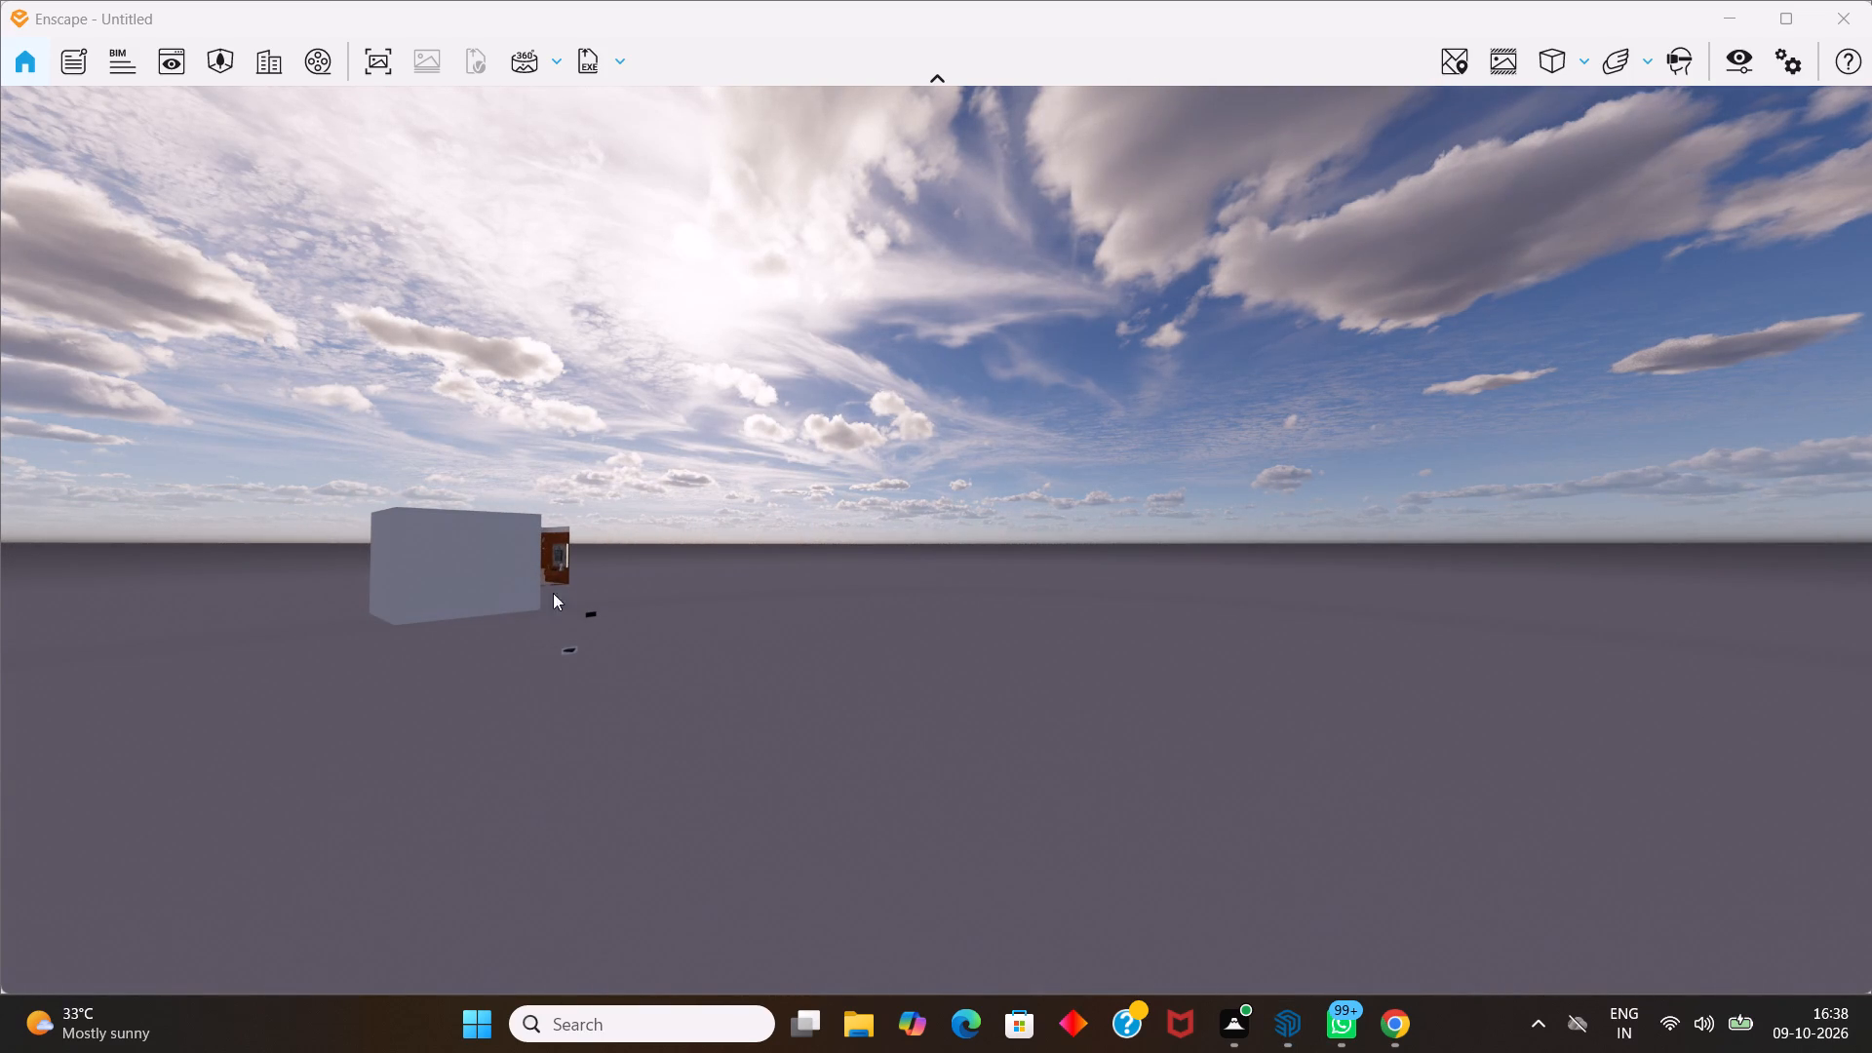
middle_click_drag(553, 593, 594, 566)
middle_click_drag(1064, 766, 1, 568)
scroll(1182, 592, "down", 9)
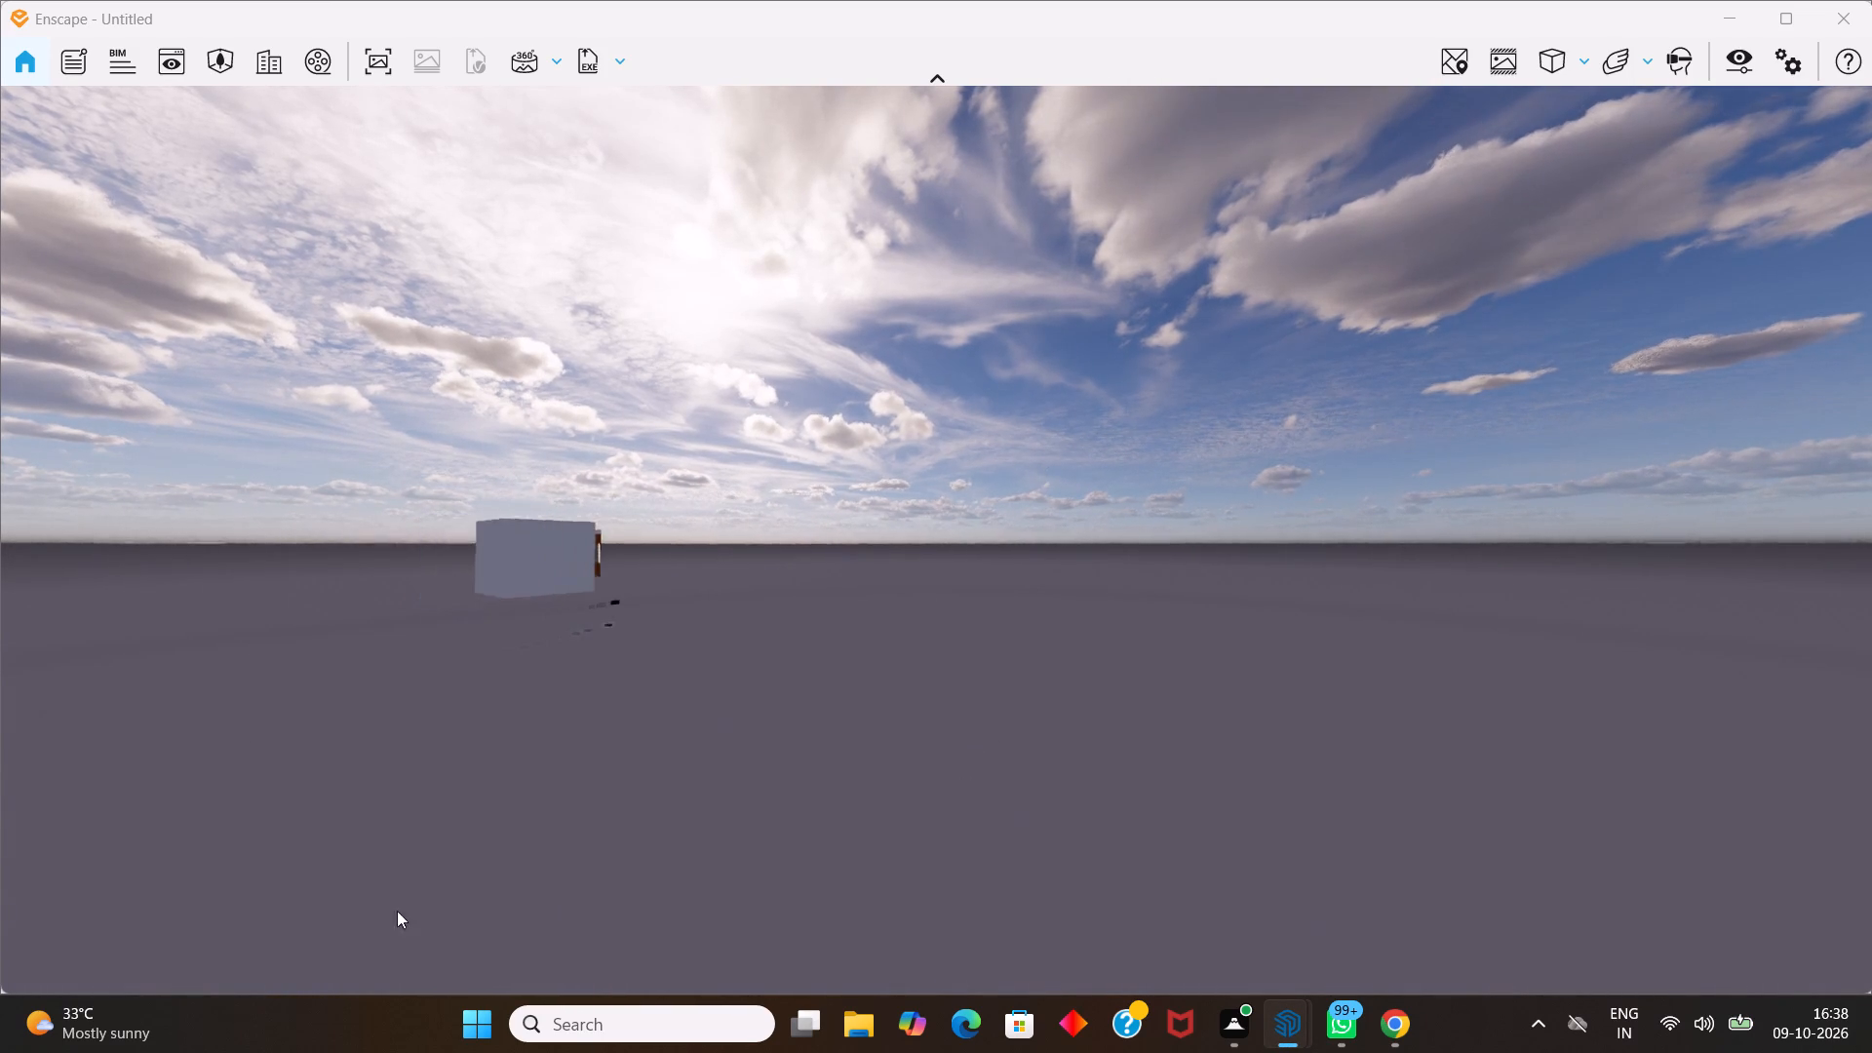
scroll(0, 1052, "up", 3)
scroll(487, 592, "down", 1)
middle_click_drag(499, 794, 477, 779)
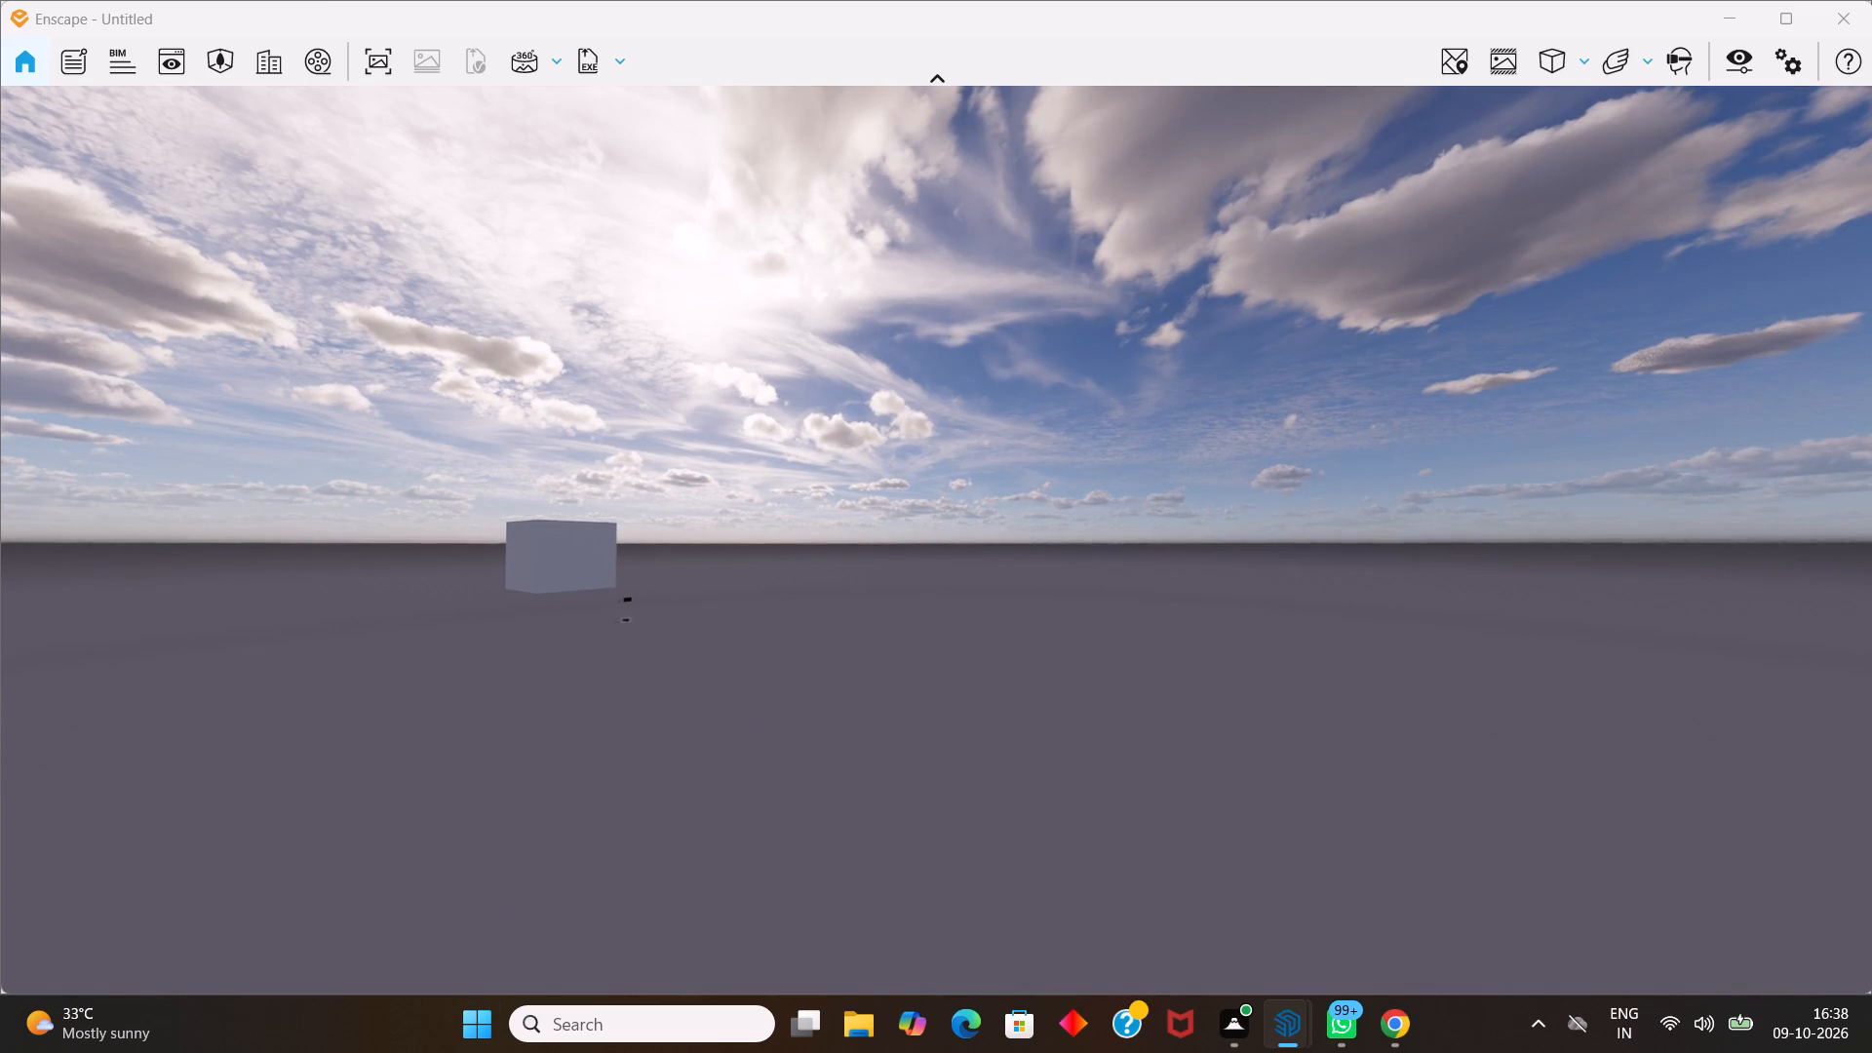
Circle the building's exterior and approach the closed white room block to examine its outer walls.
middle_click_drag(477, 779, 290, 388)
scroll(504, 764, "up", 2)
scroll(223, 809, "up", 2)
scroll(363, 447, "up", 2)
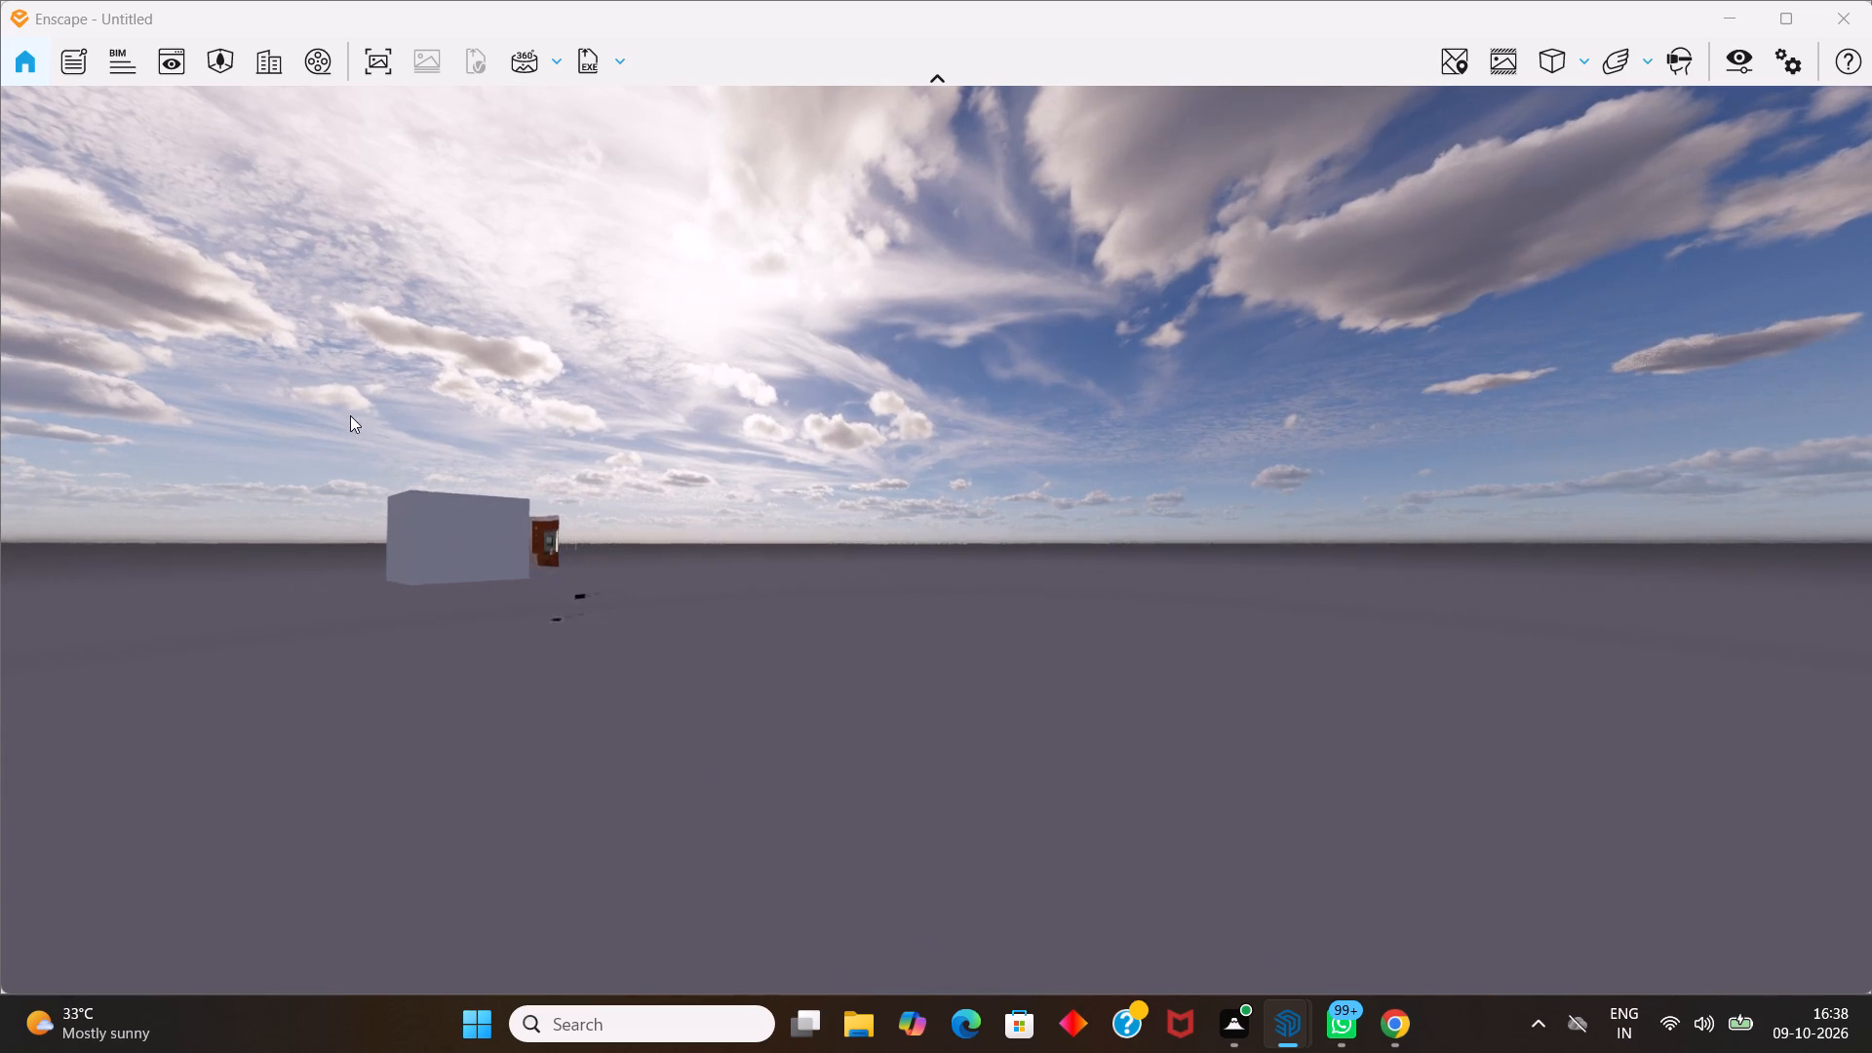
scroll(350, 415, "up", 2)
middle_click_drag(342, 422, 1871, 993)
scroll(185, 383, "up", 7)
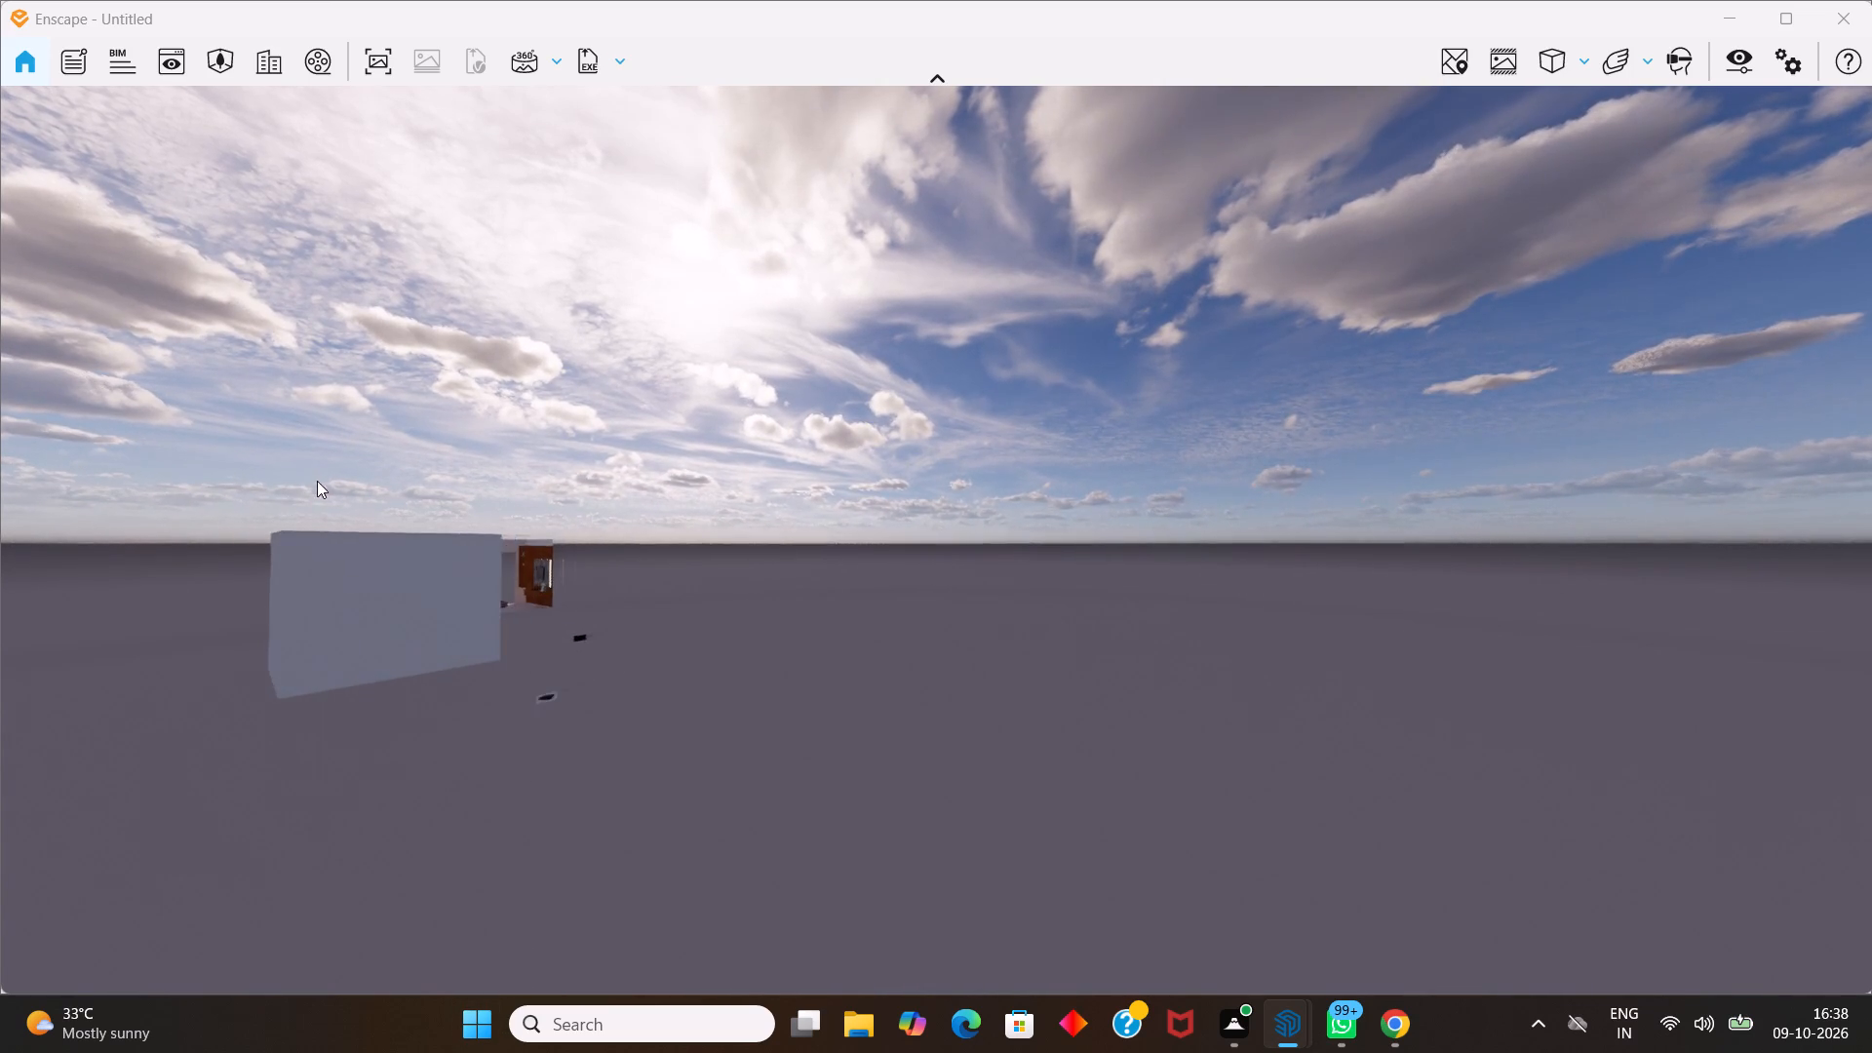
scroll(317, 481, "down", 3)
scroll(239, 654, "up", 7)
middle_click_drag(250, 634, 1871, 86)
scroll(0, 625, "up", 2)
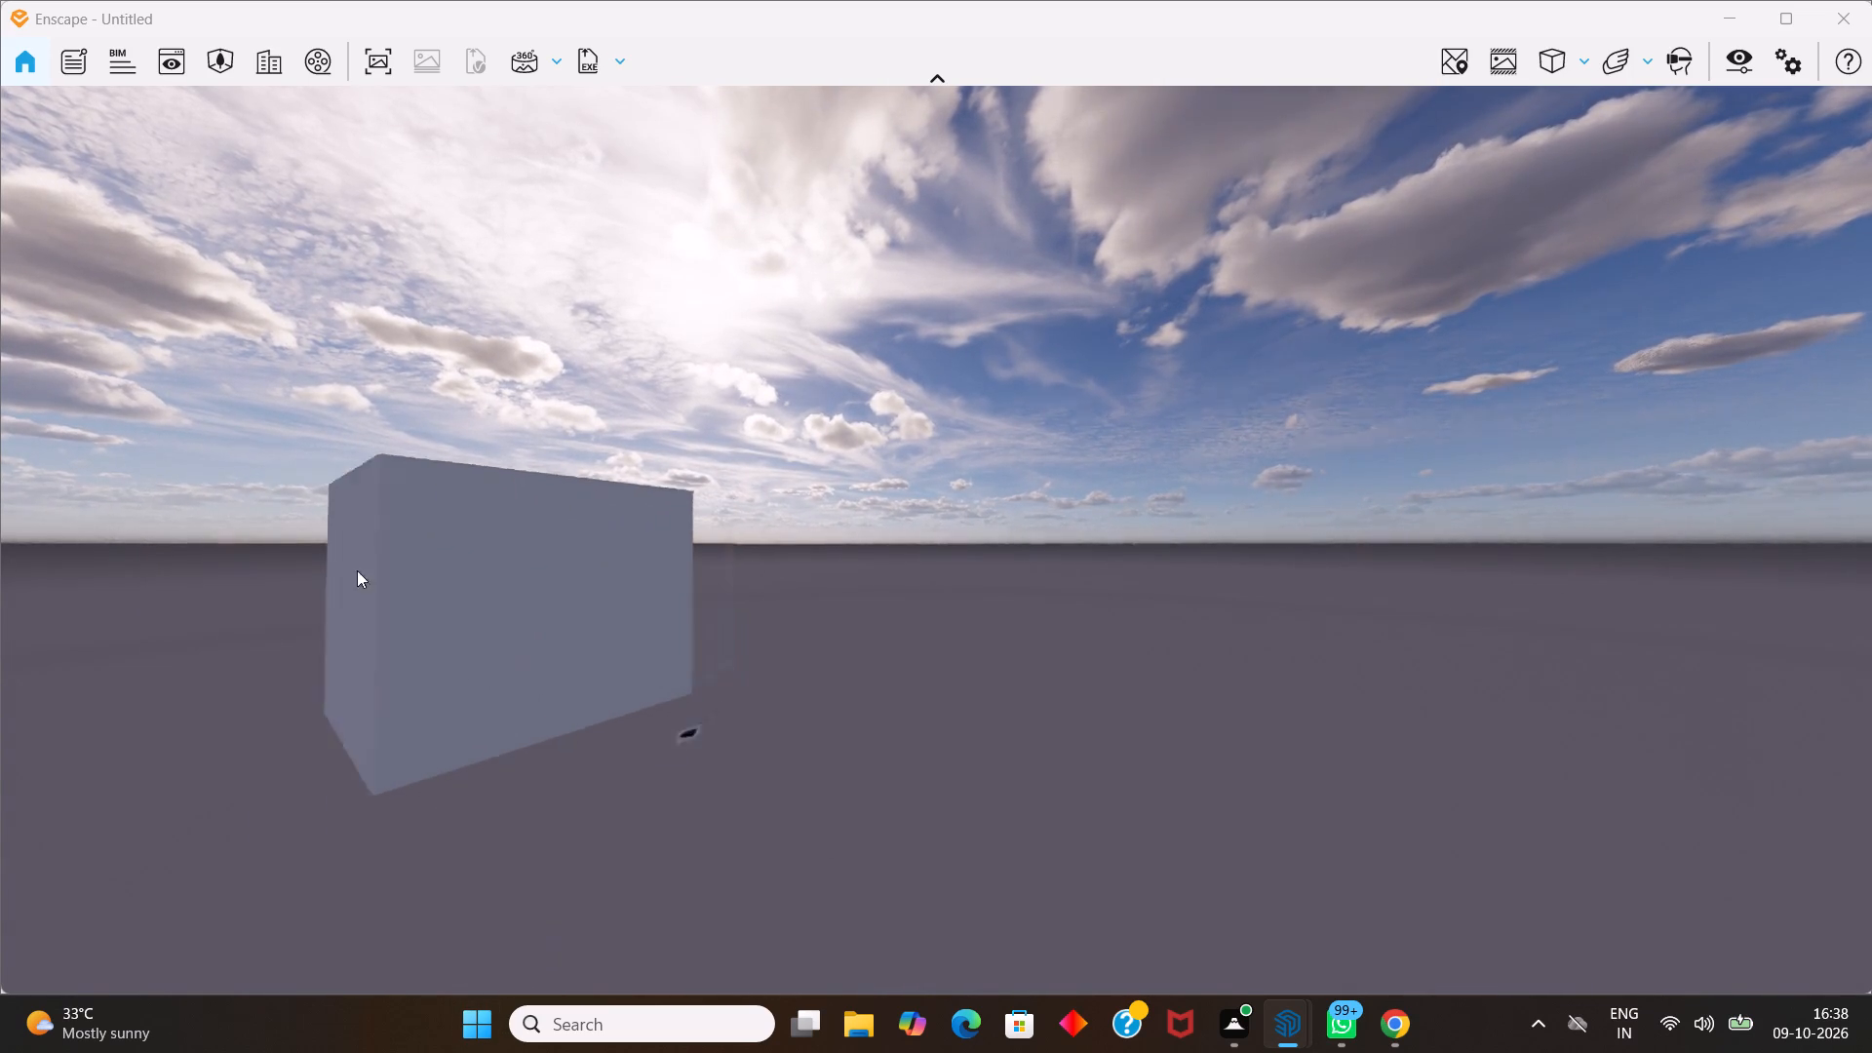
scroll(357, 570, "up", 5)
scroll(374, 567, "down", 15)
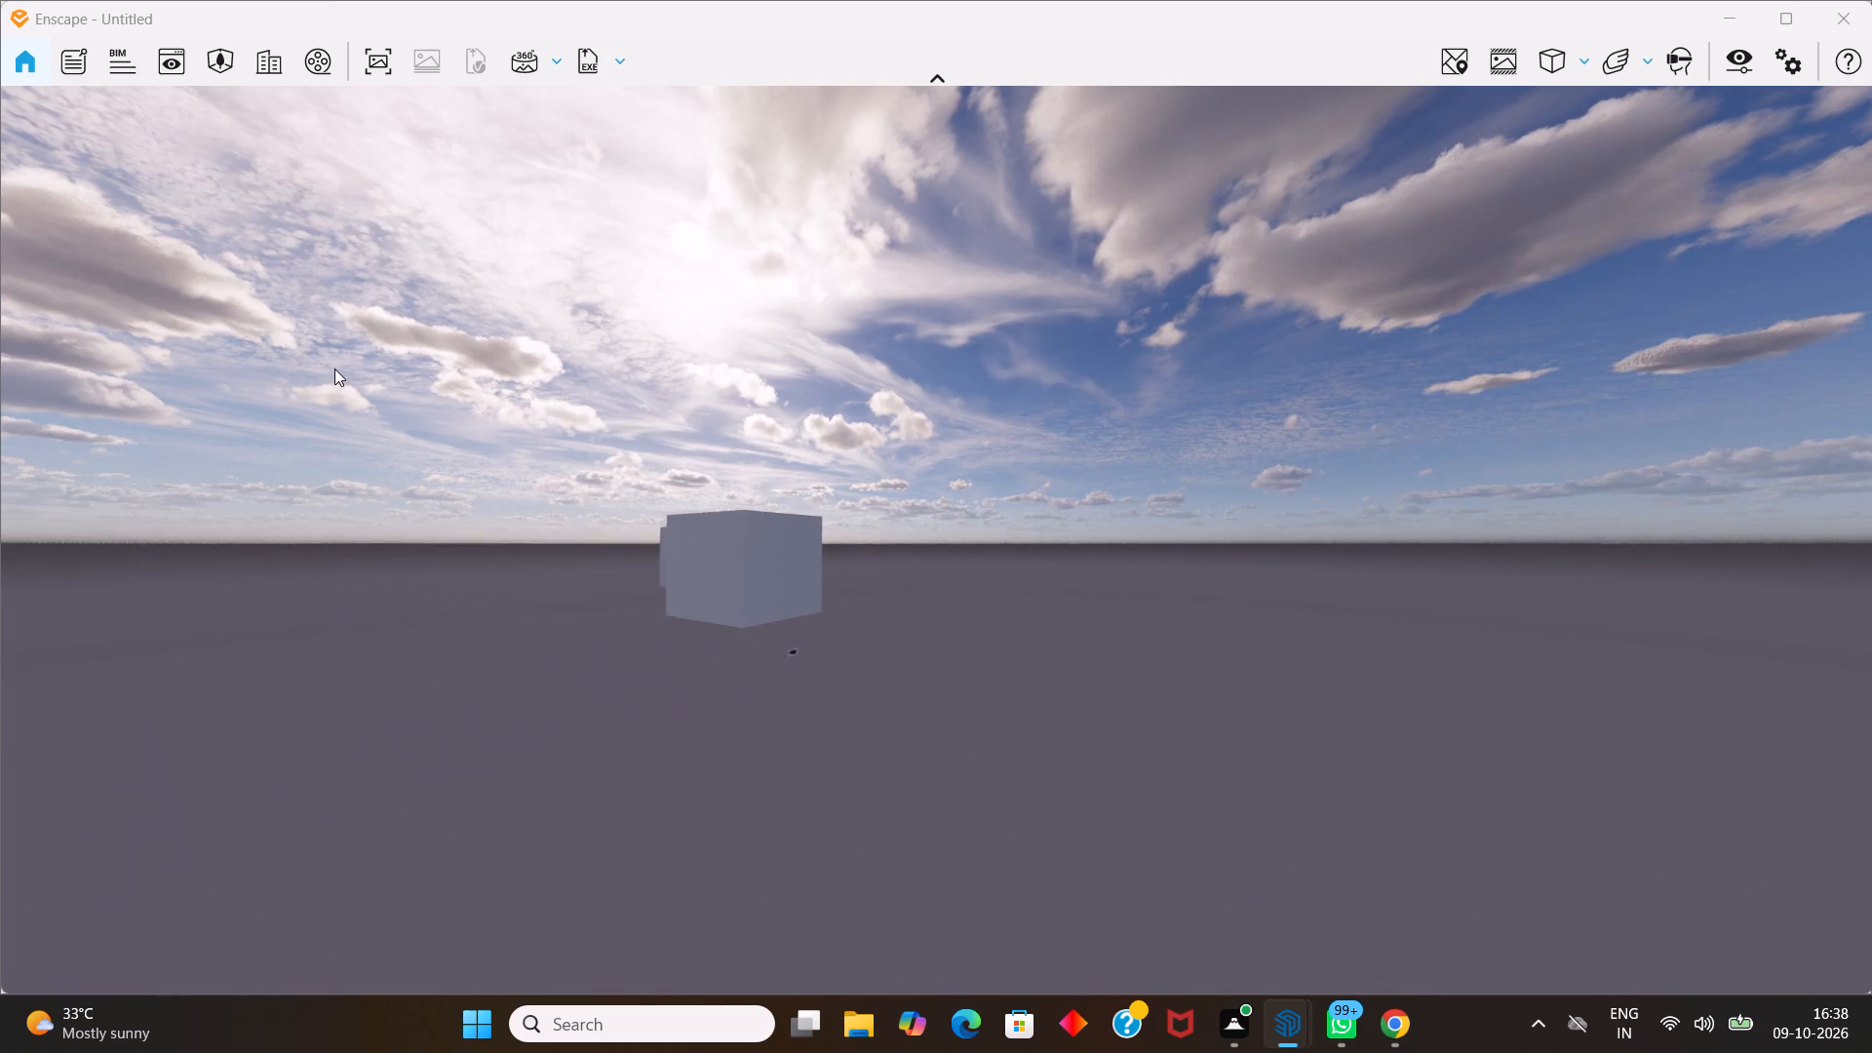
Examine the closed room block and the open room with the TV wall together from outside.
middle_click_drag(394, 331, 1871, 964)
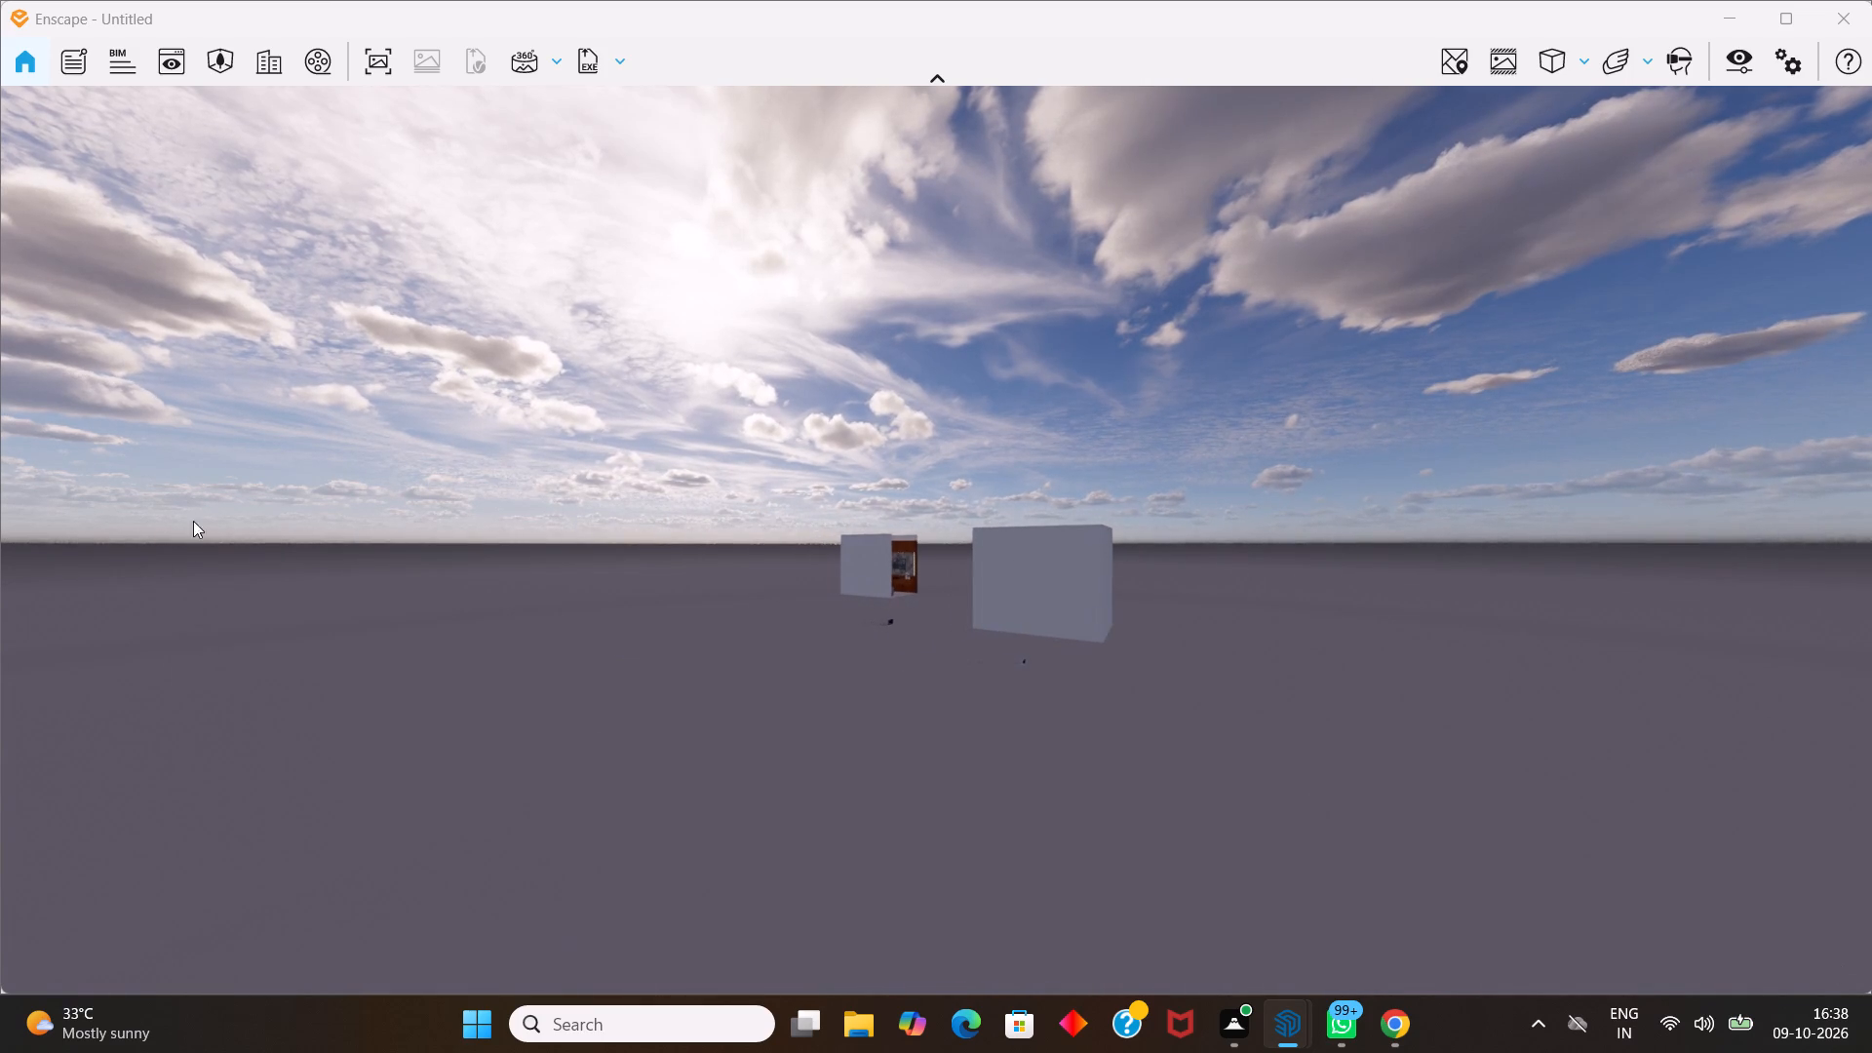
scroll(971, 945, "up", 9)
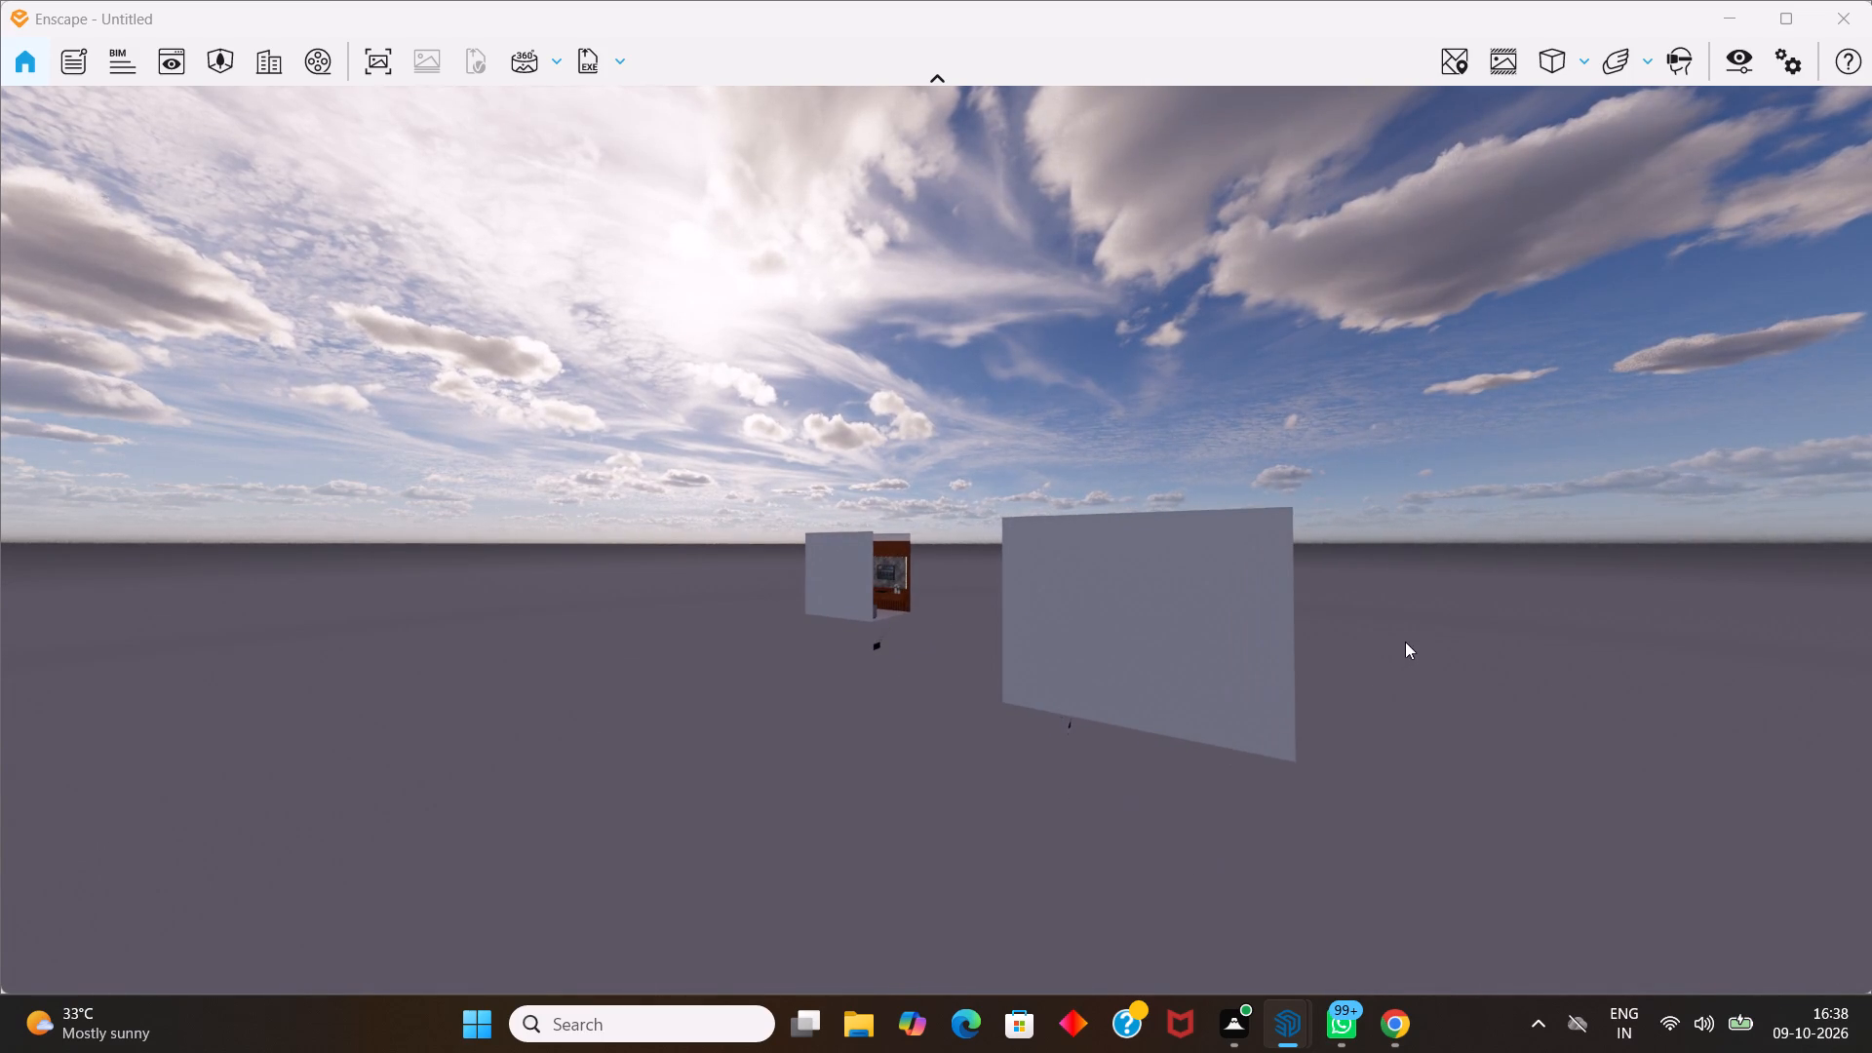
scroll(1501, 640, "down", 1)
middle_click_drag(1363, 611, 58, 766)
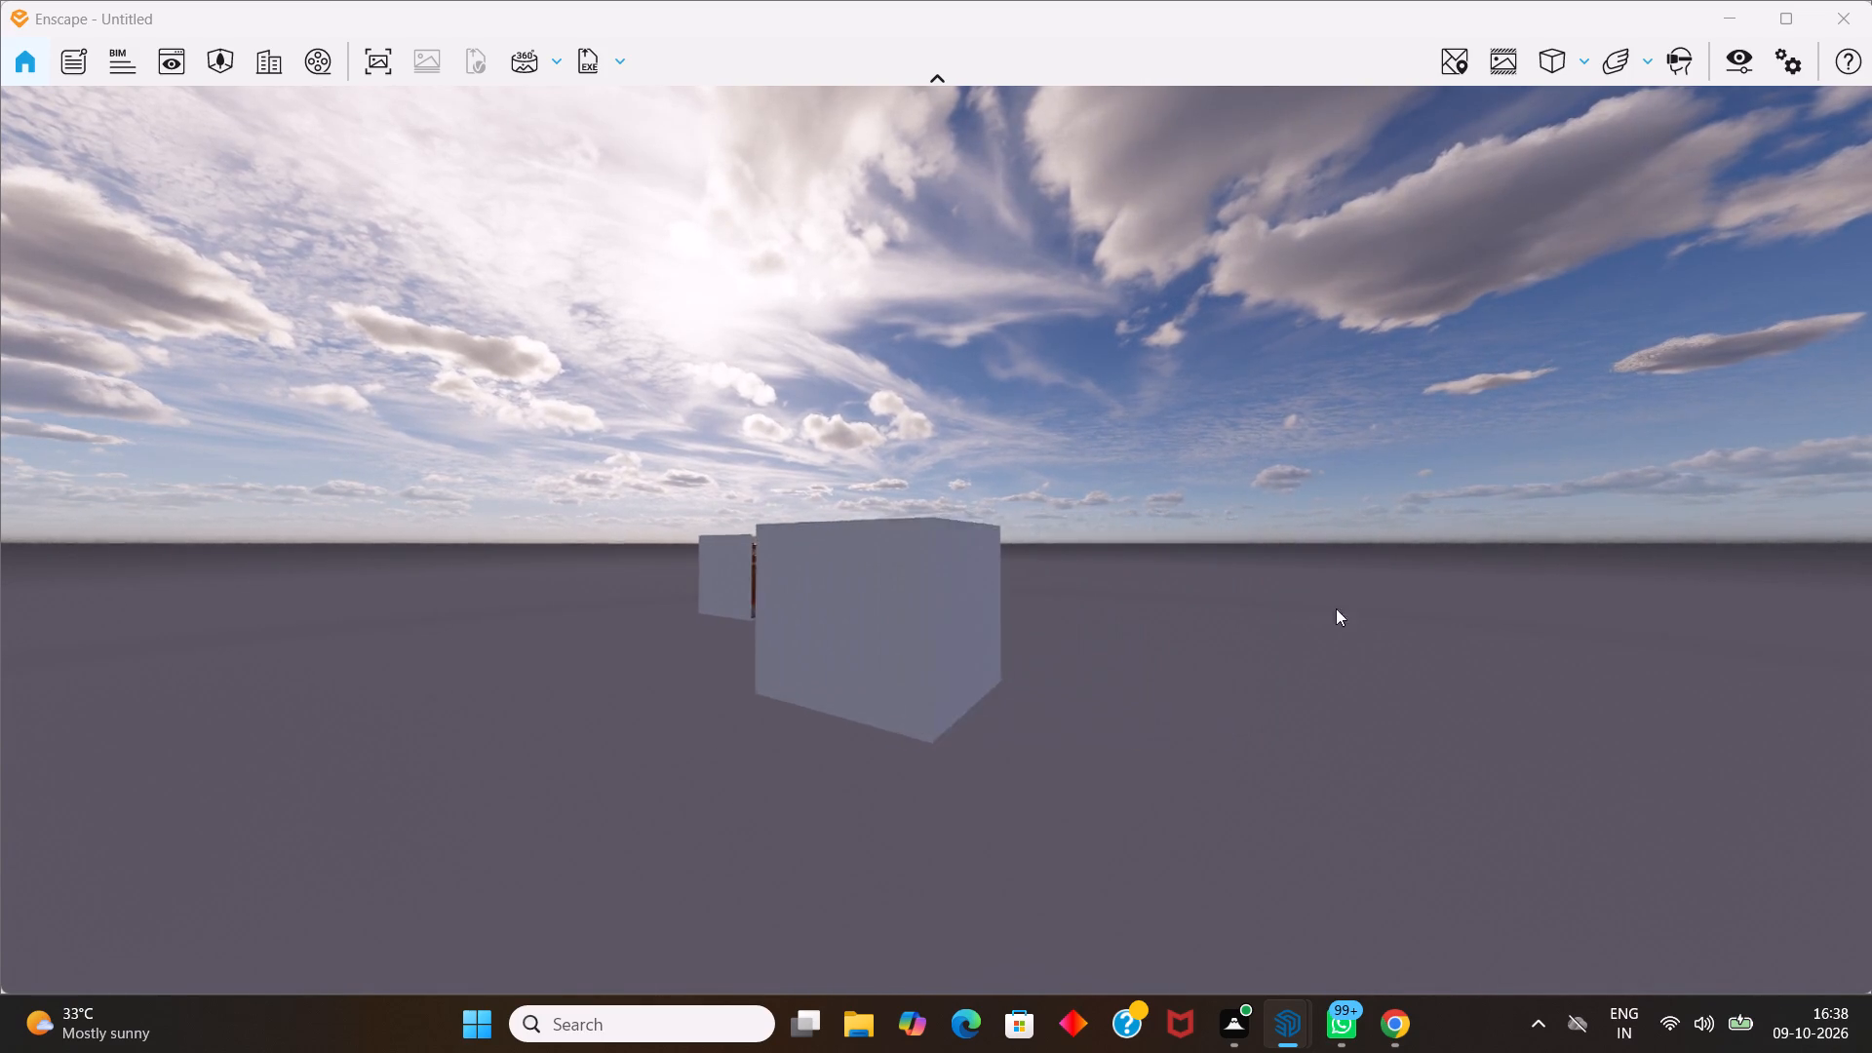
scroll(1339, 630, "down", 6)
scroll(1222, 122, "down", 11)
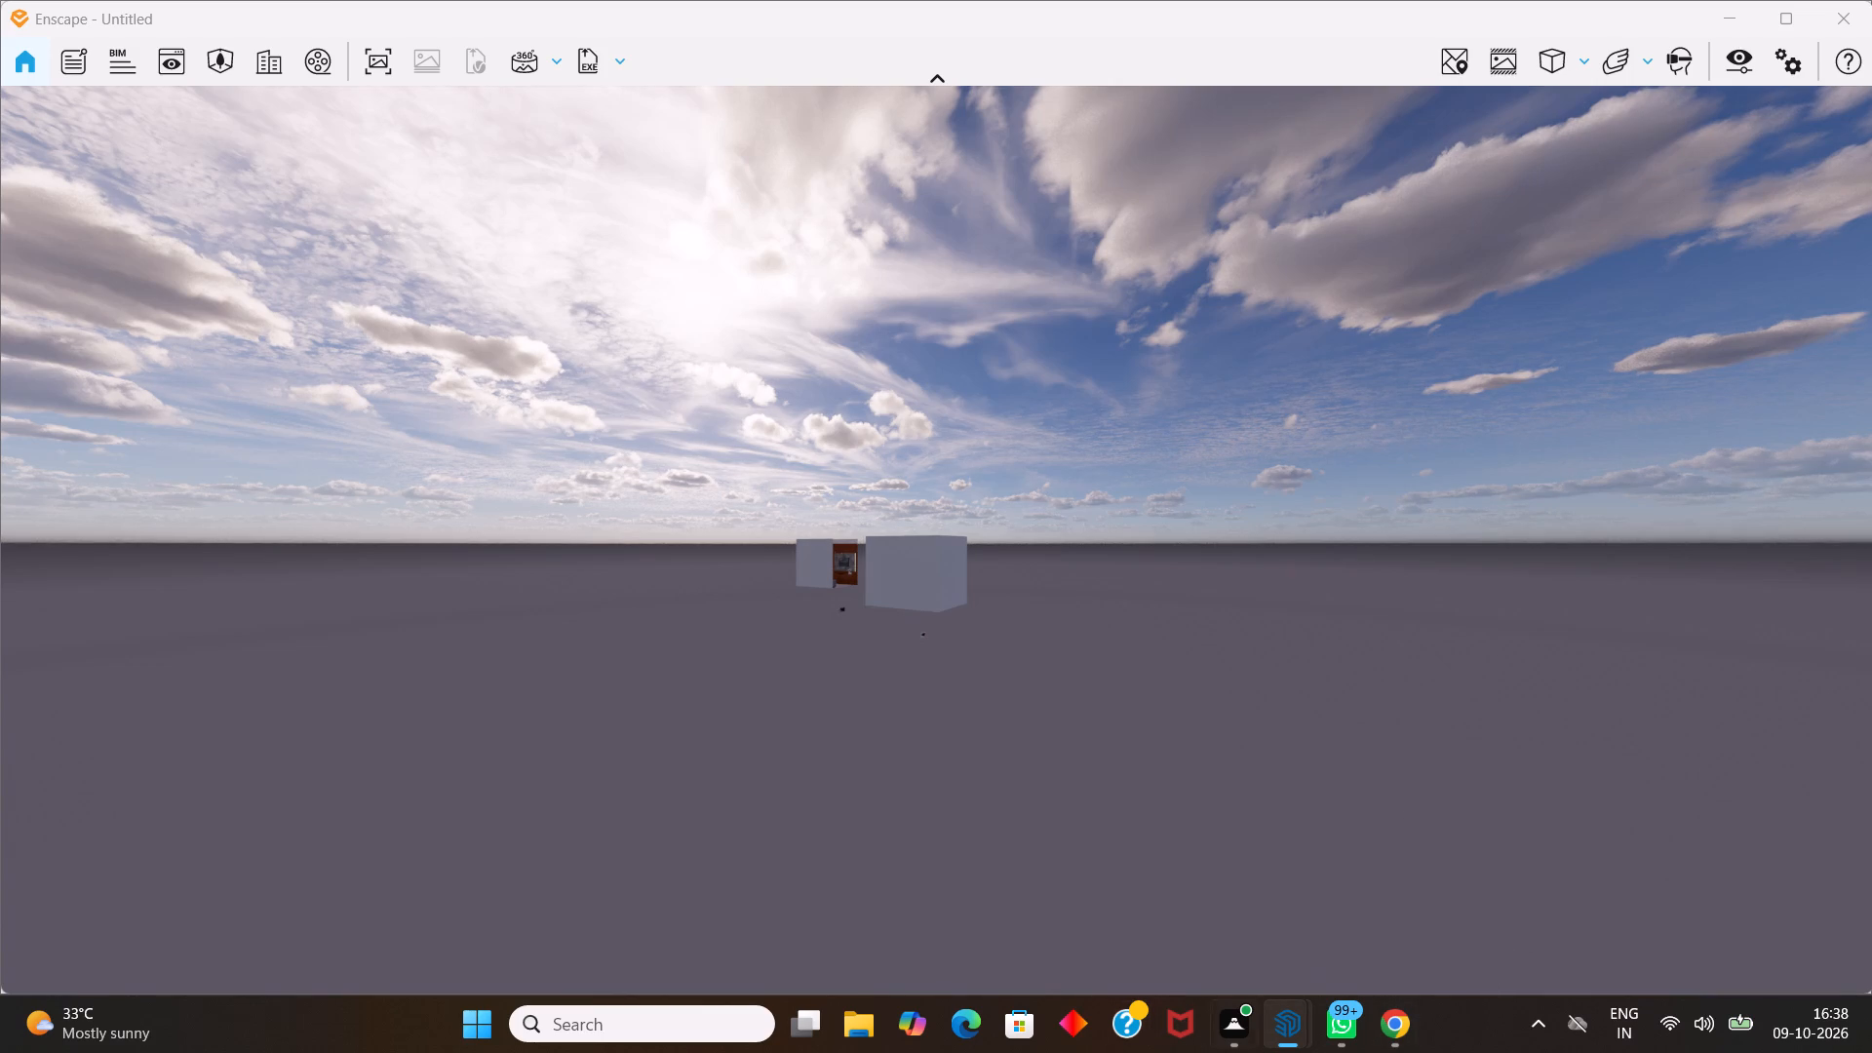
Switch to the SketchUp model and view the closed room block and the open room from outside.
left_click(1287, 1036)
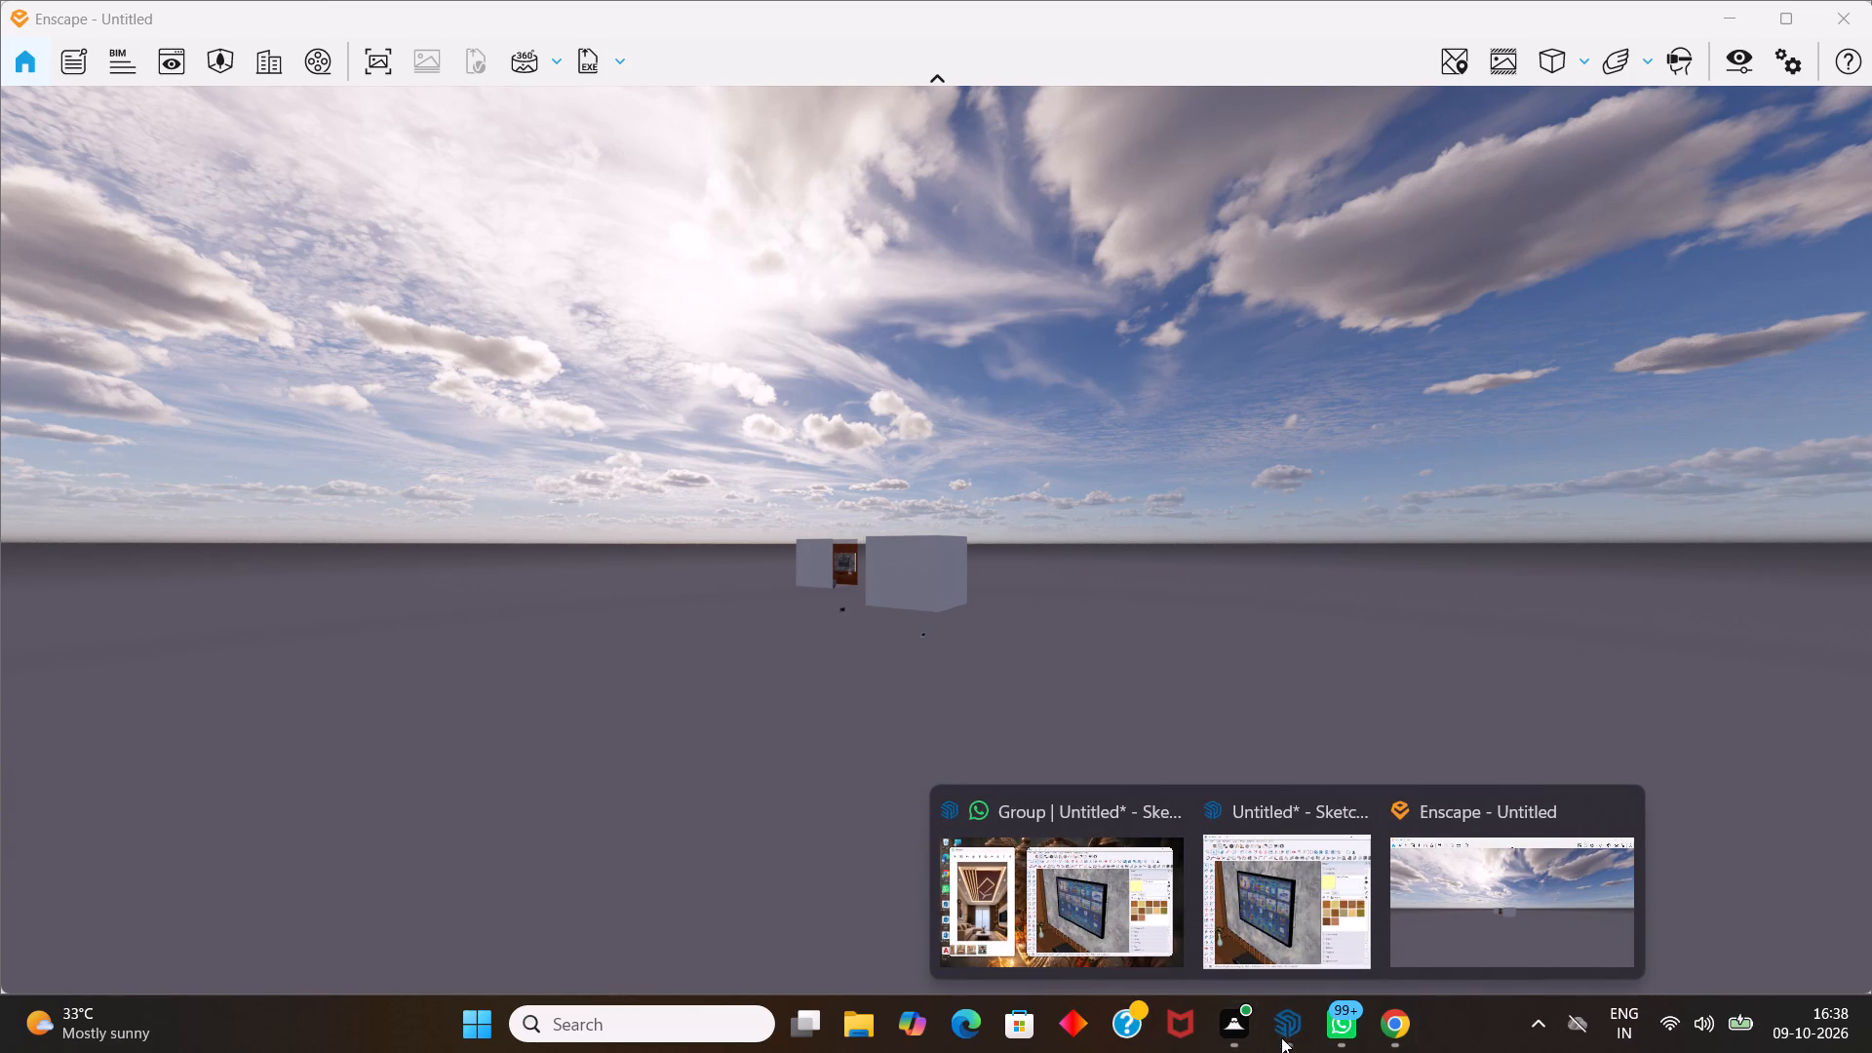
left_click(1032, 869)
scroll(935, 419, "down", 2)
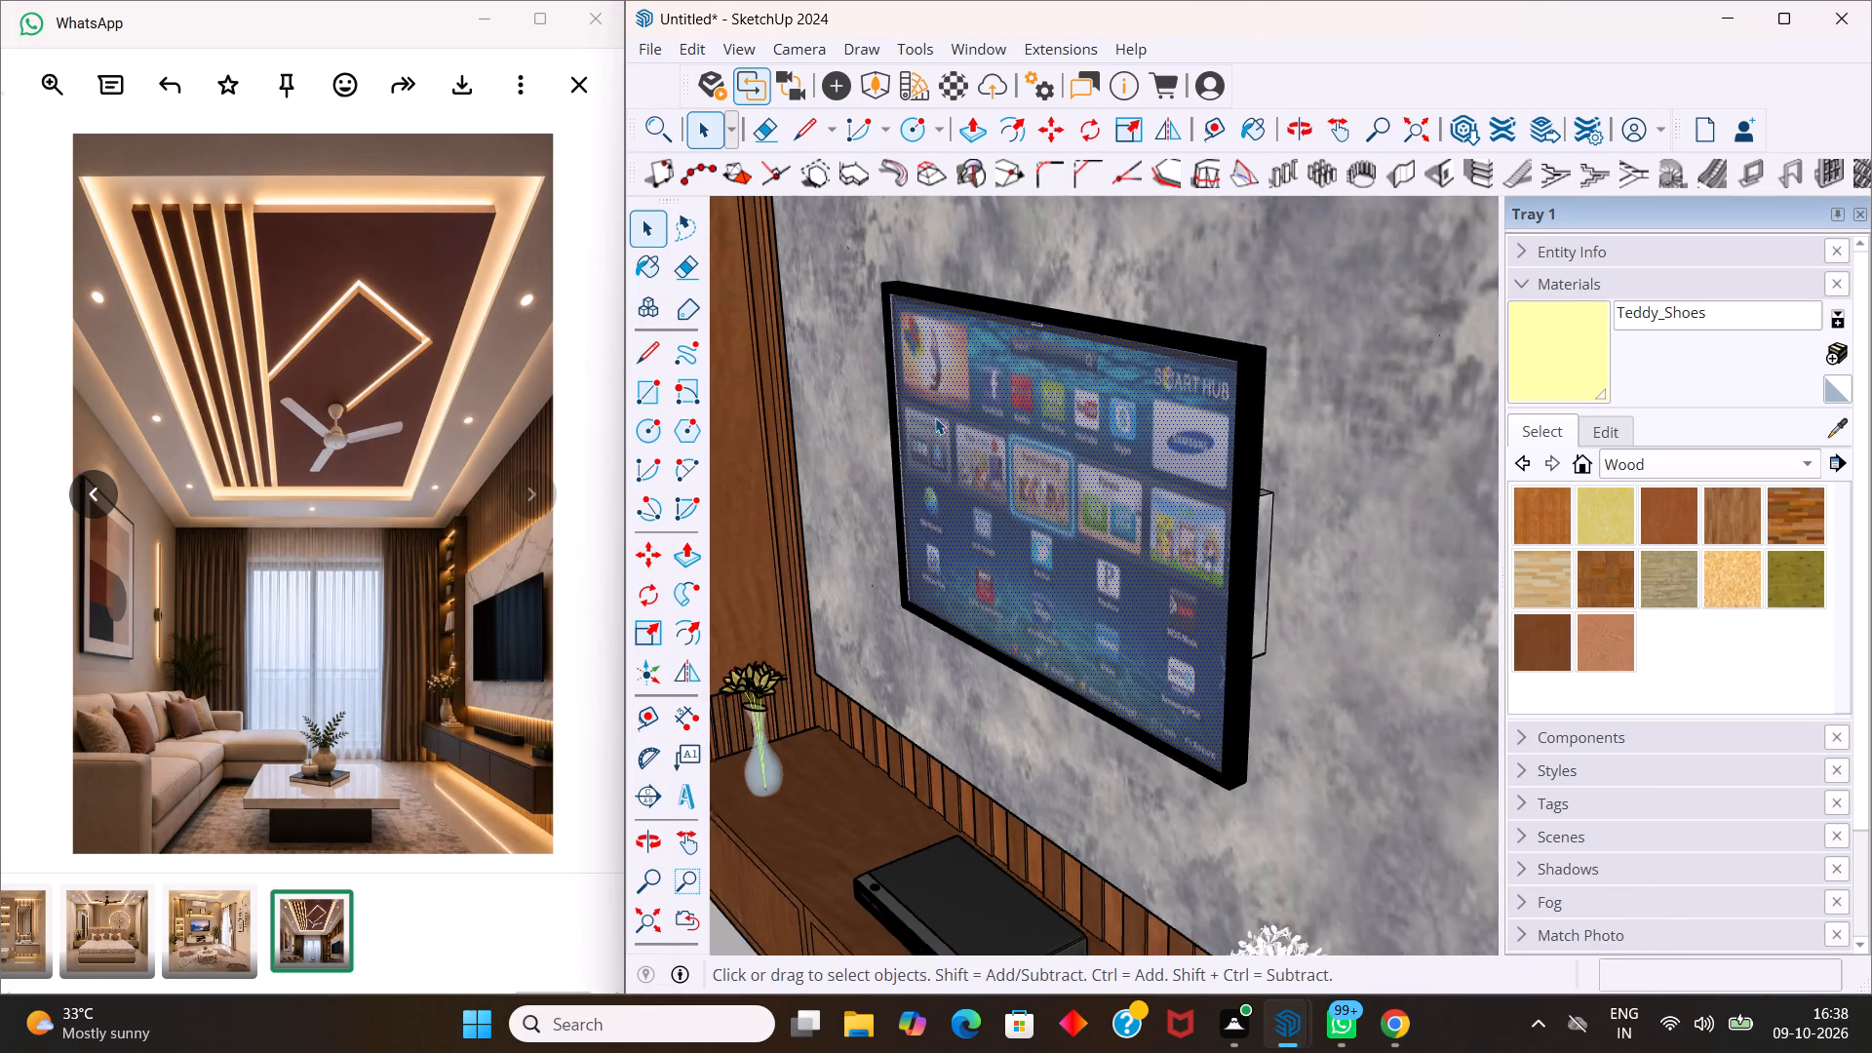
scroll(935, 417, "down", 20)
scroll(935, 417, "down", 2)
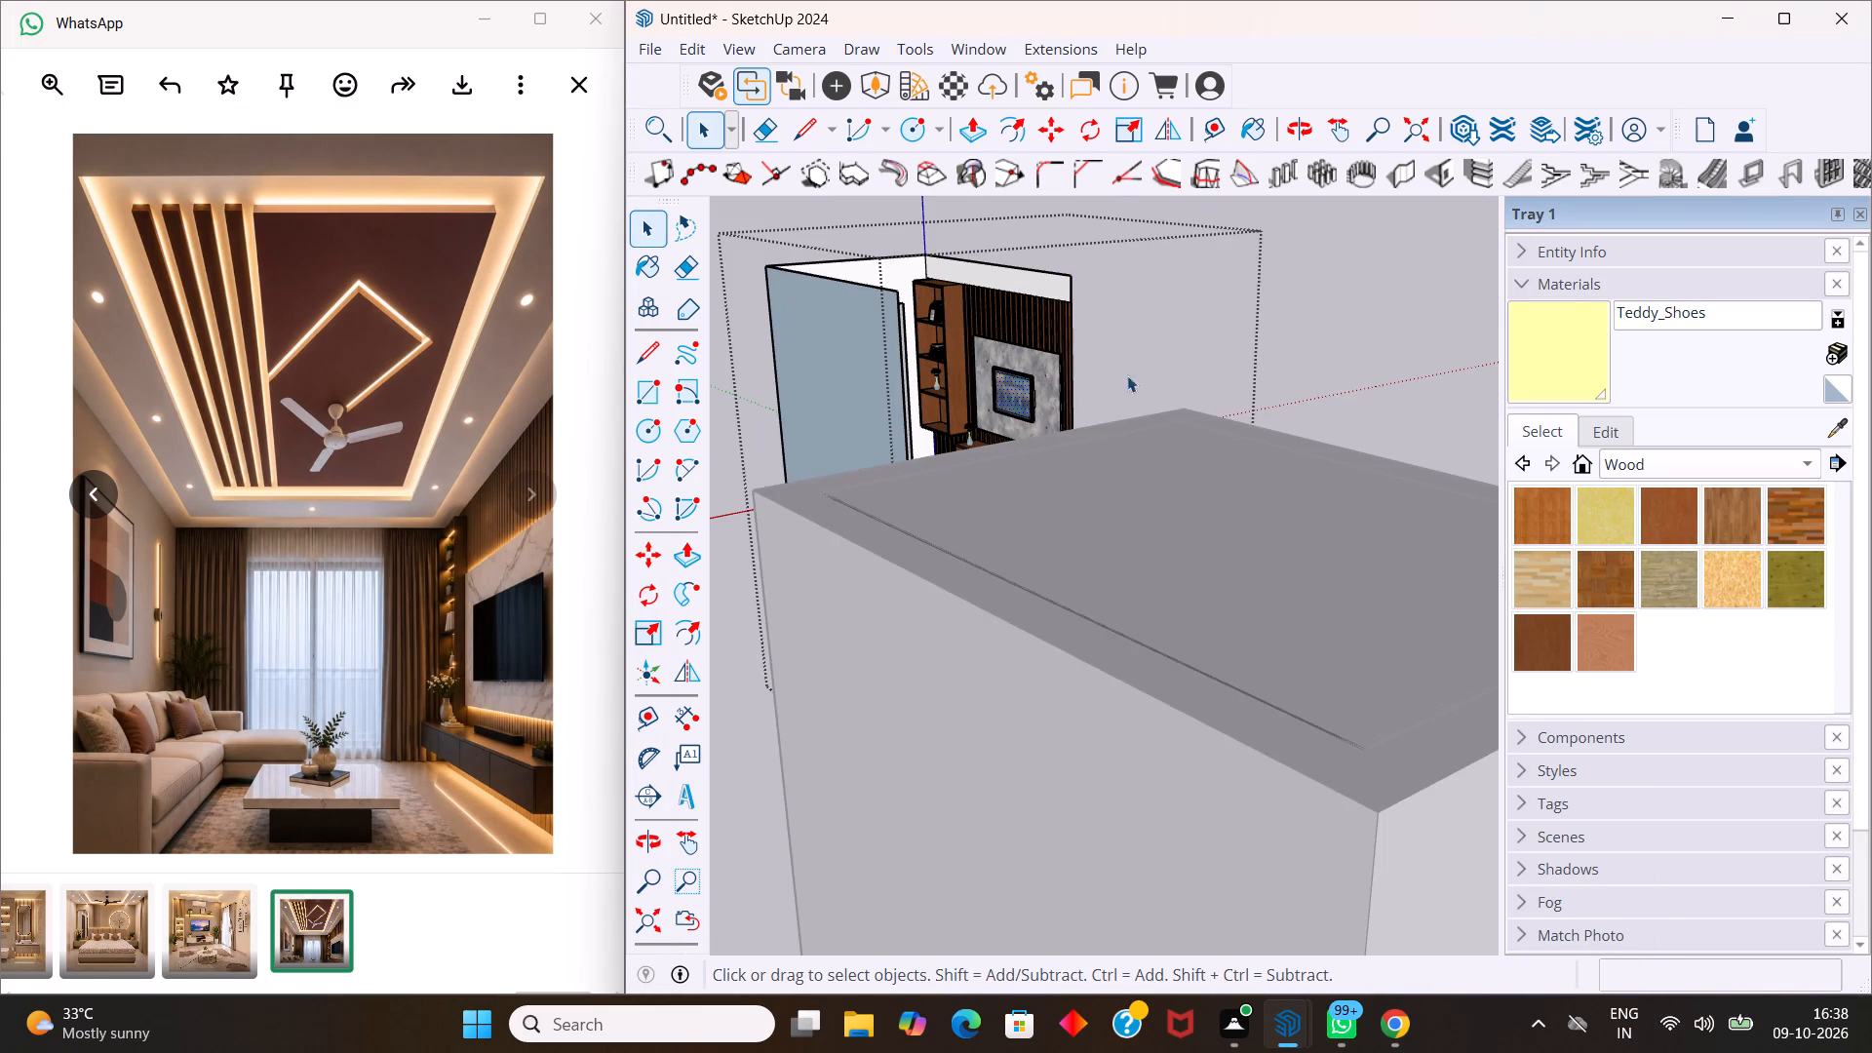
scroll(1091, 409, "down", 10)
middle_click_drag(1186, 609, 878, 482)
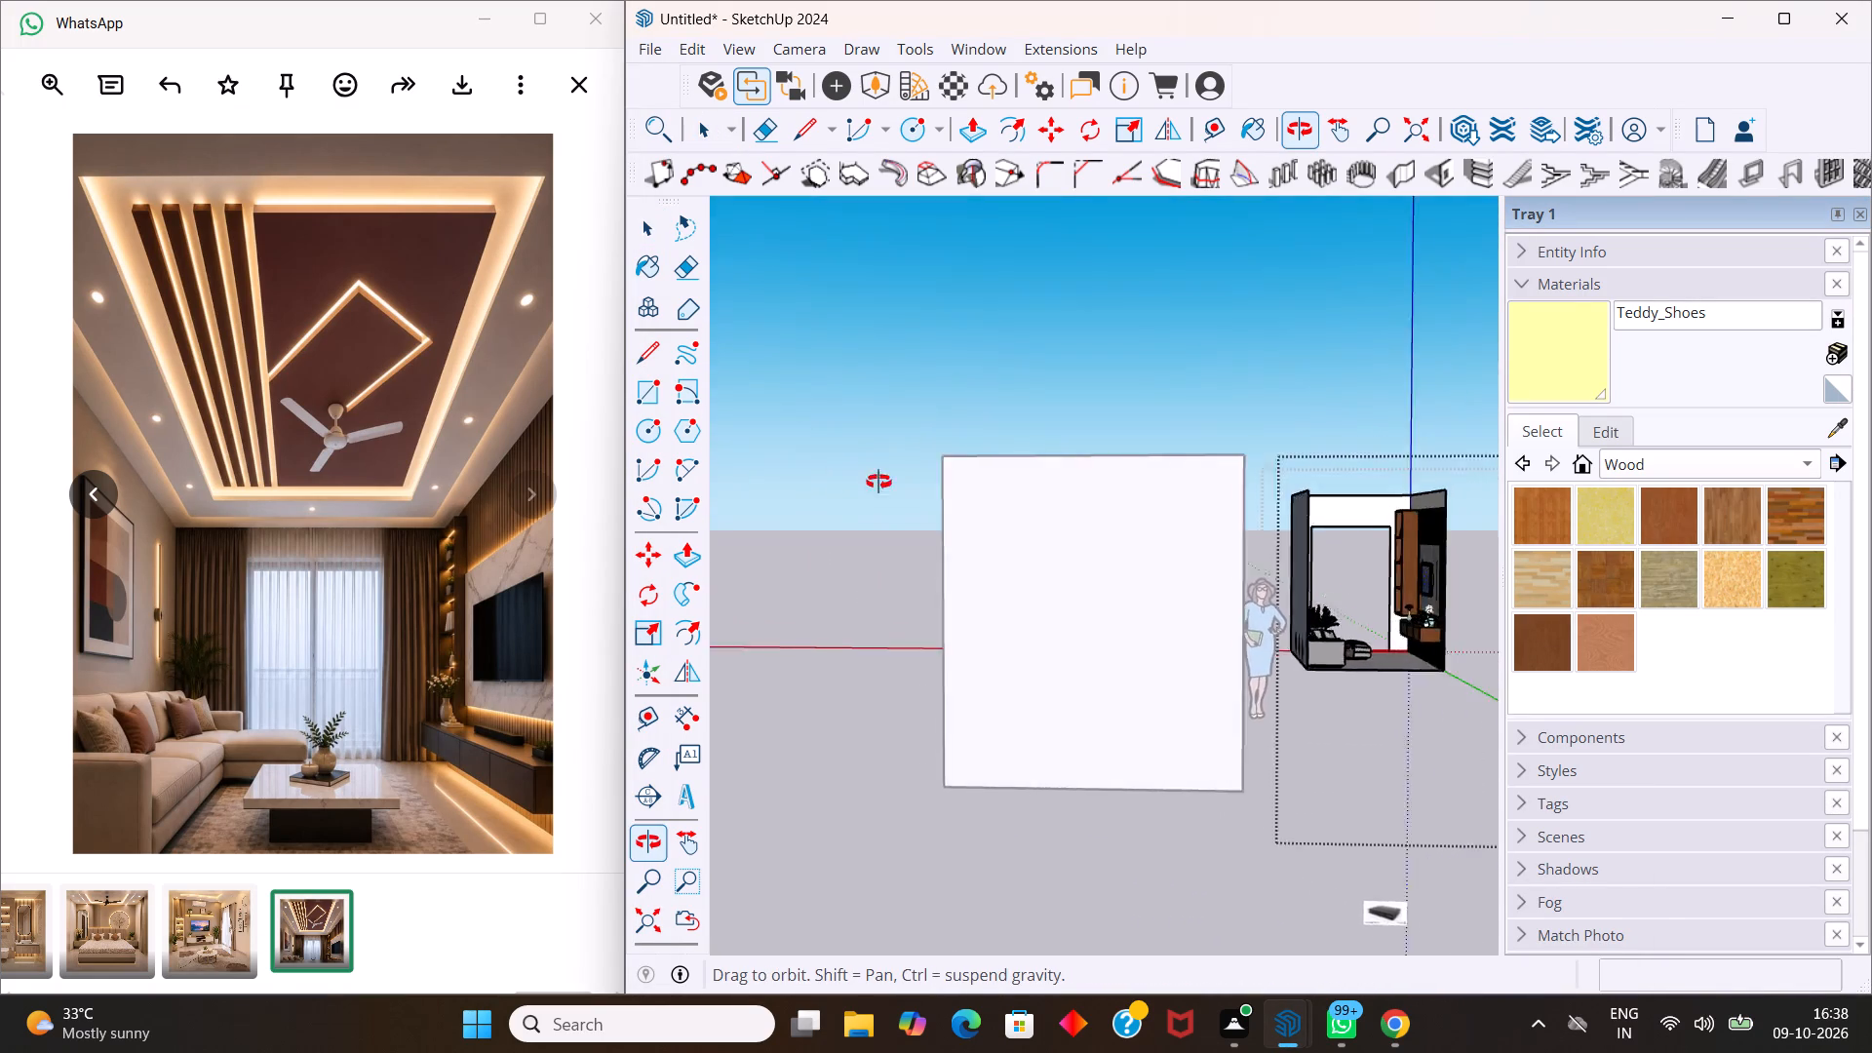
middle_click_drag(878, 482, 914, 512)
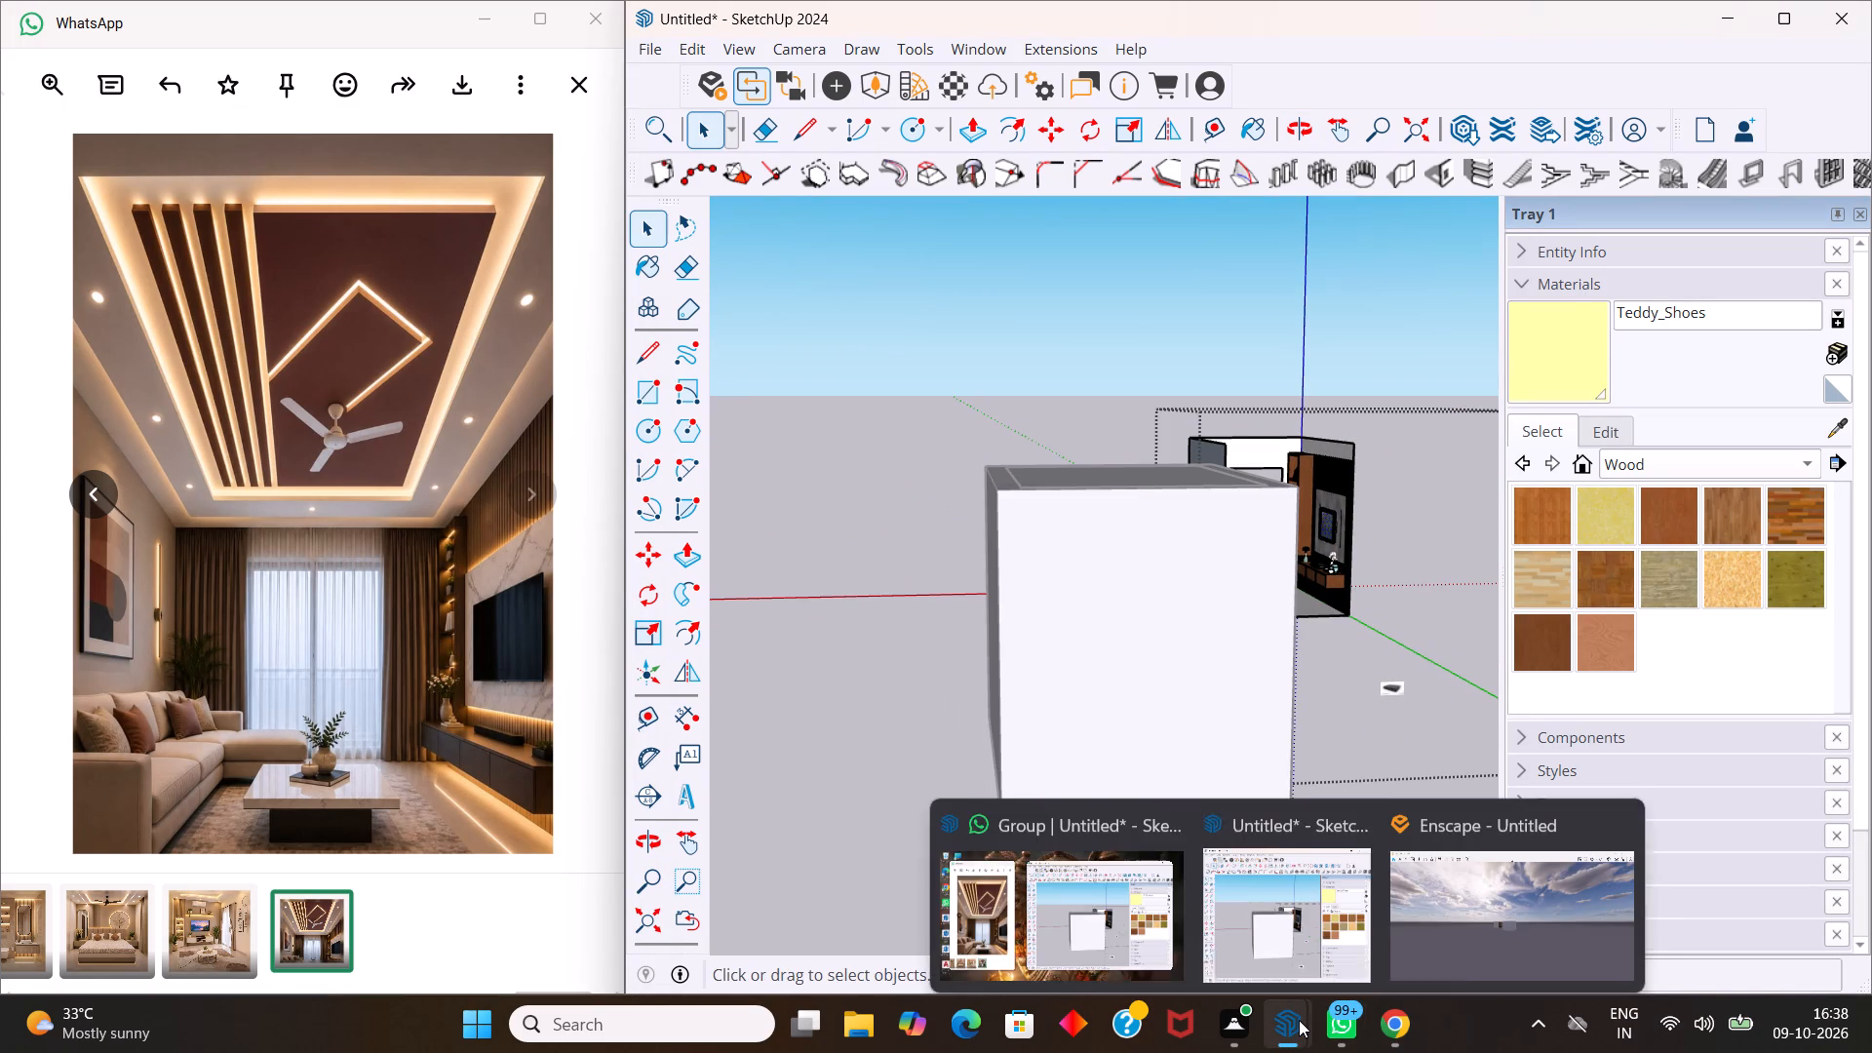
Return to Enscape and circle both room blocks, moving close and then far away to compare their exterior sides.
left_click(1512, 919)
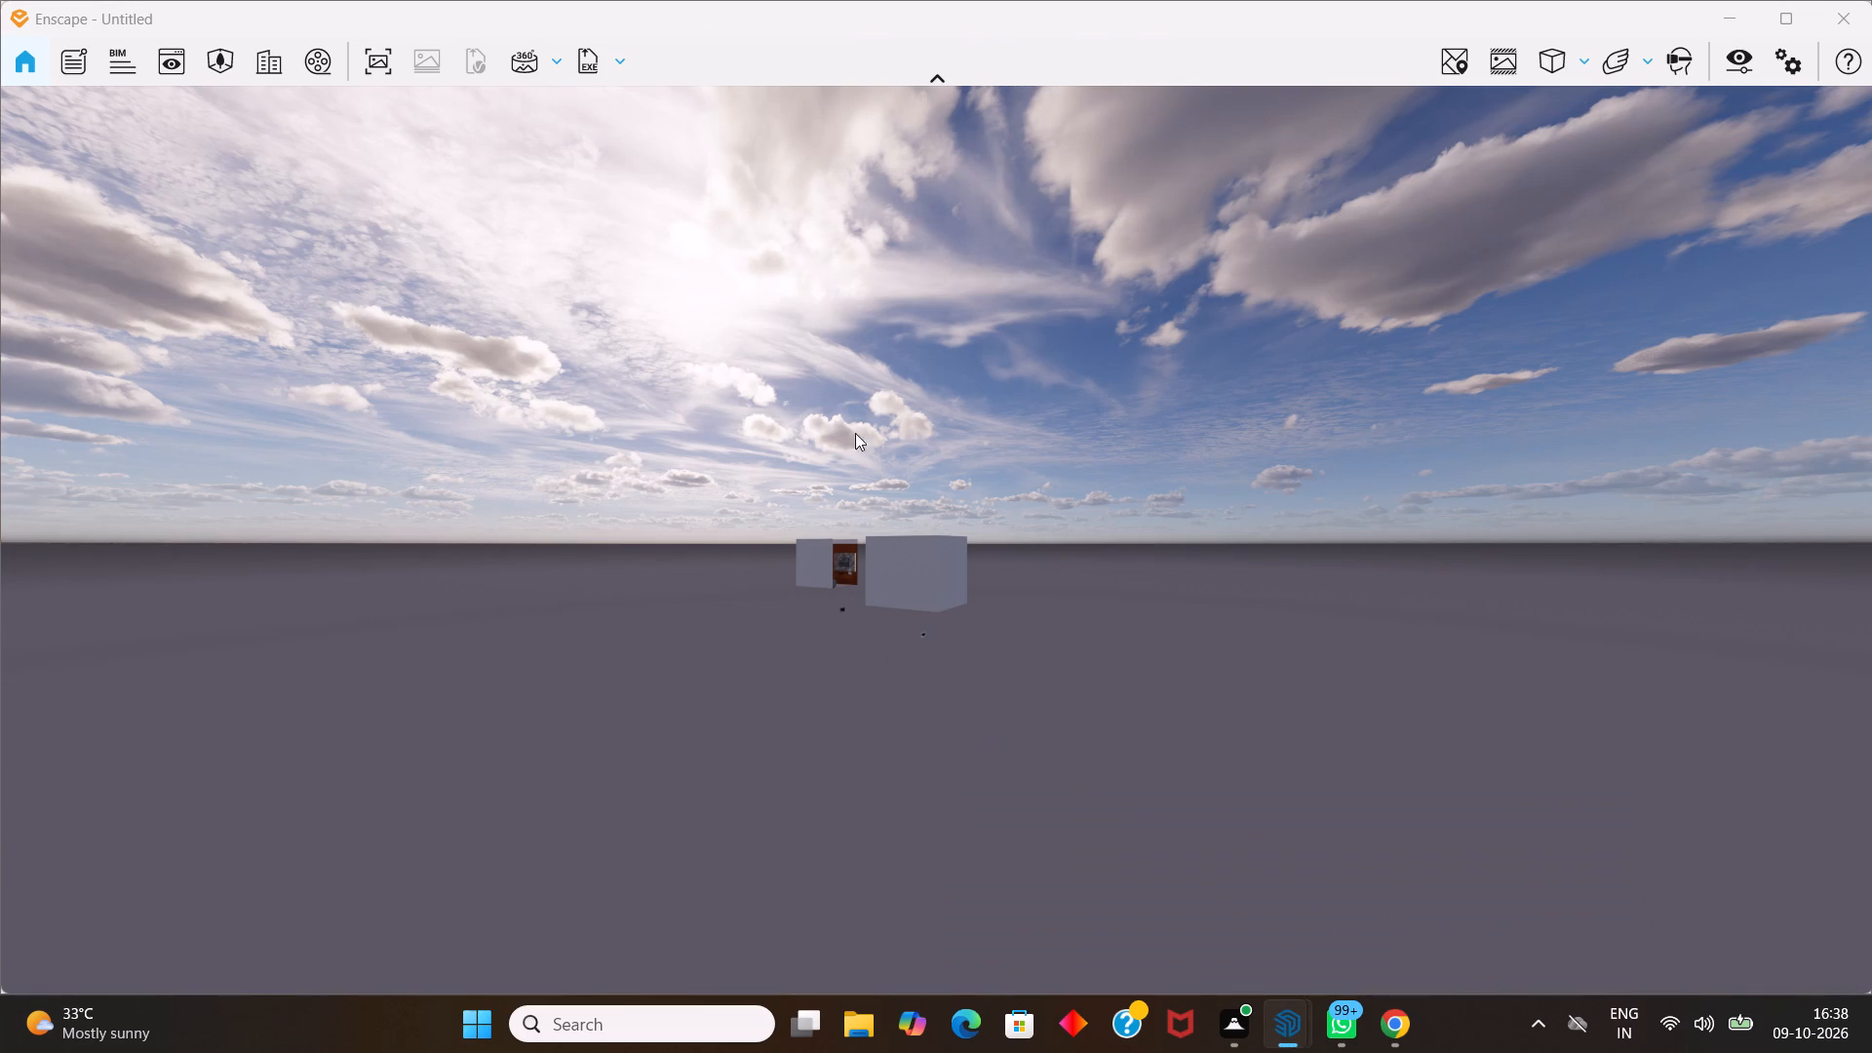
scroll(959, 480, "up", 3)
scroll(1050, 739, "up", 13)
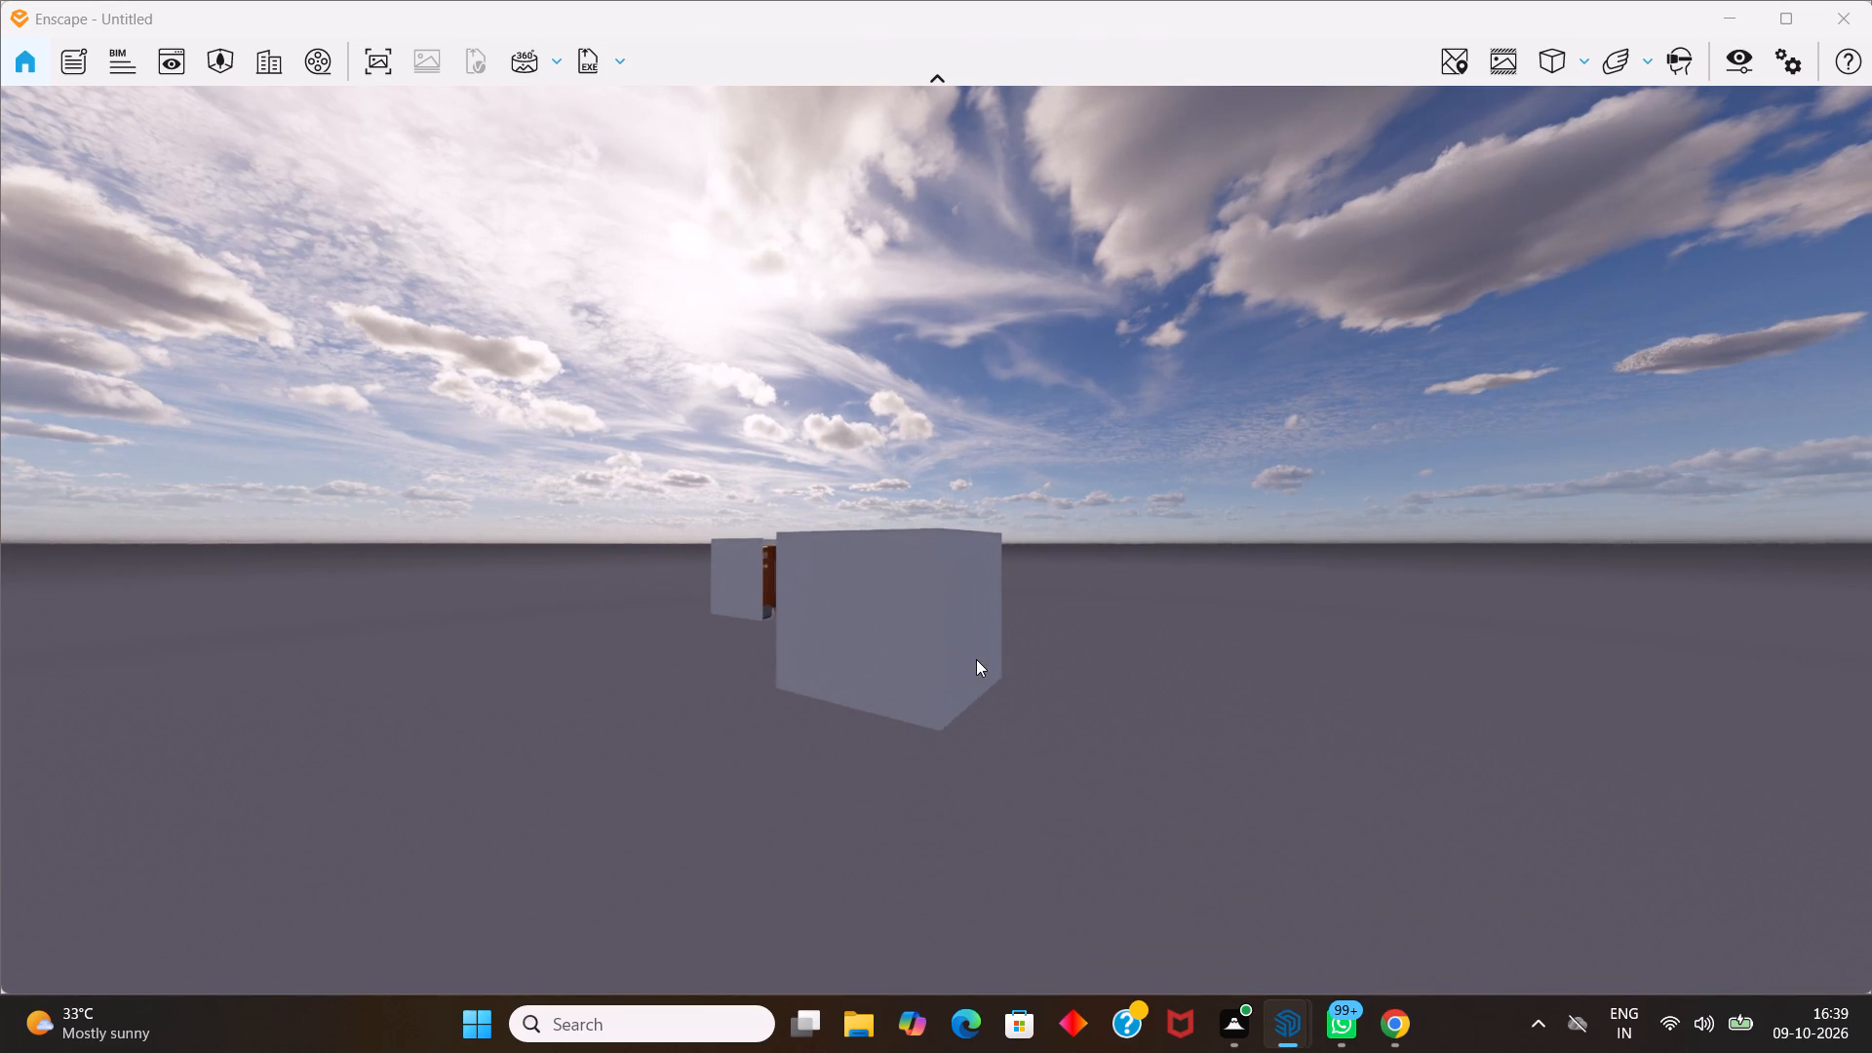
middle_click_drag(953, 575, 1835, 933)
scroll(909, 540, "down", 1)
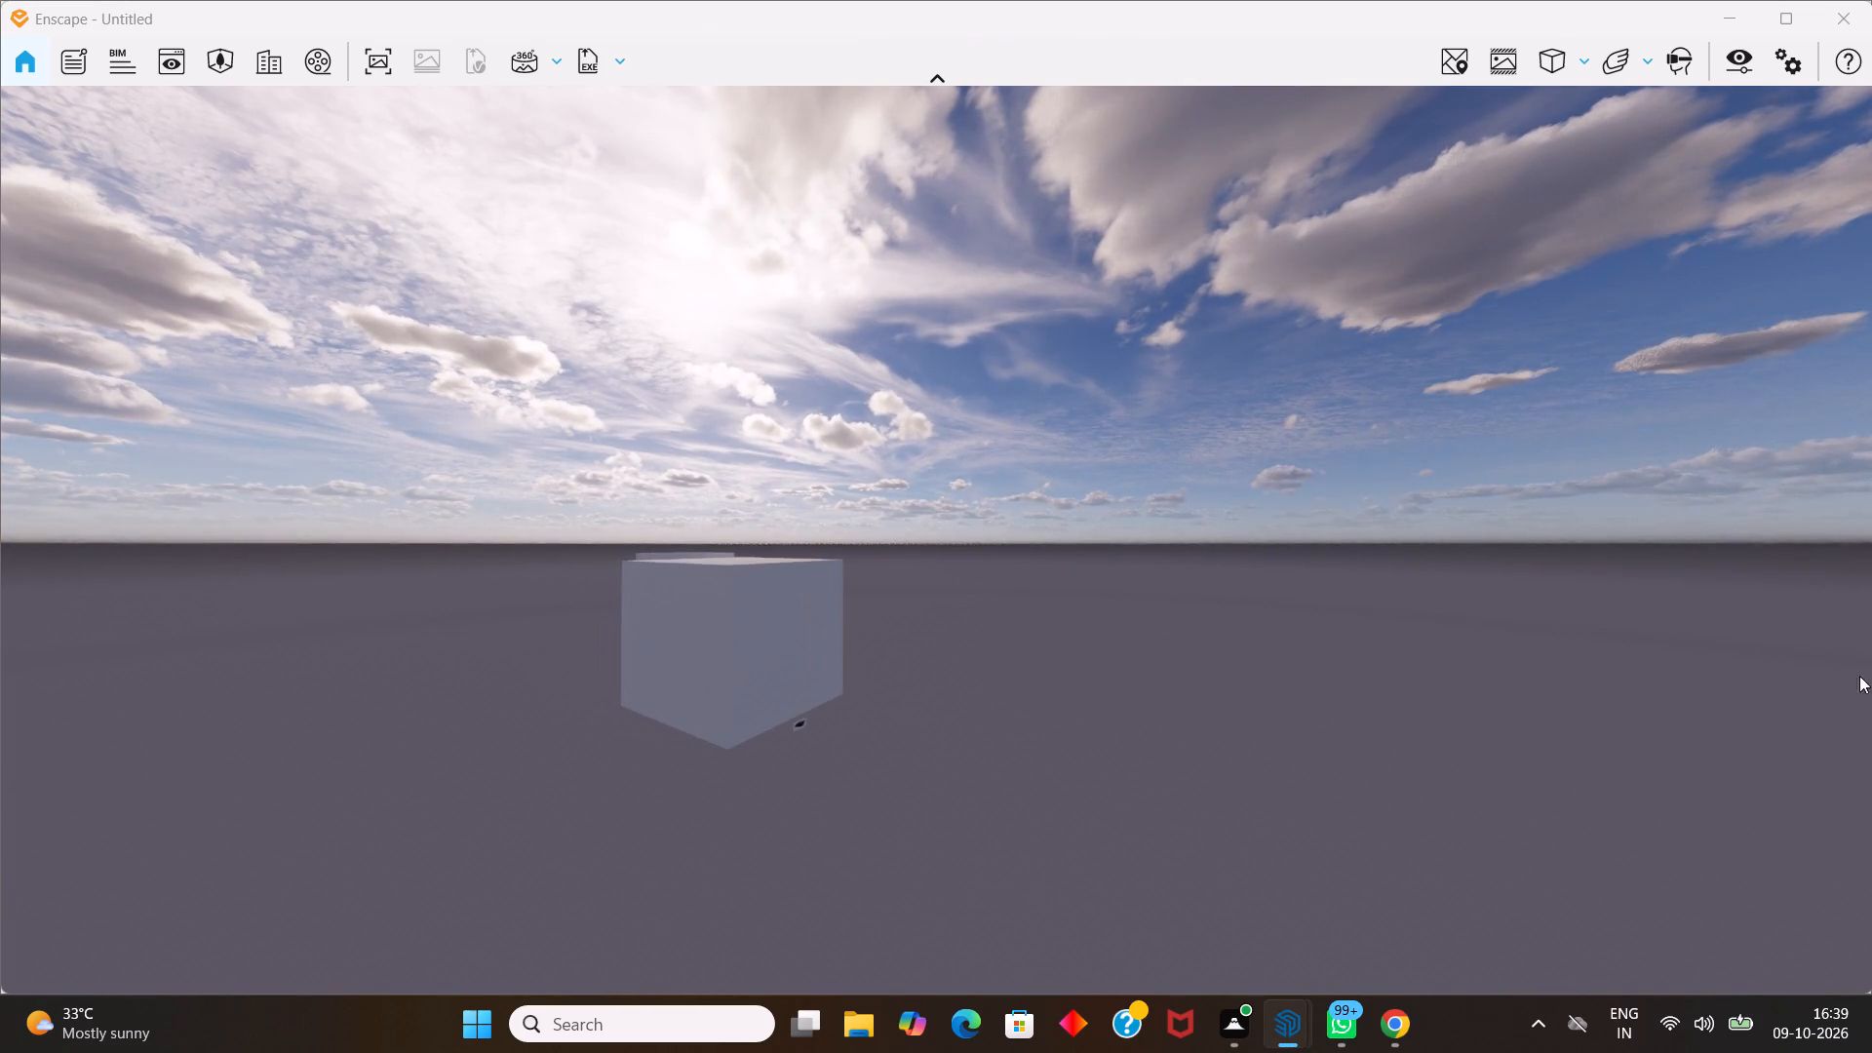
middle_click_drag(1859, 676, 6, 95)
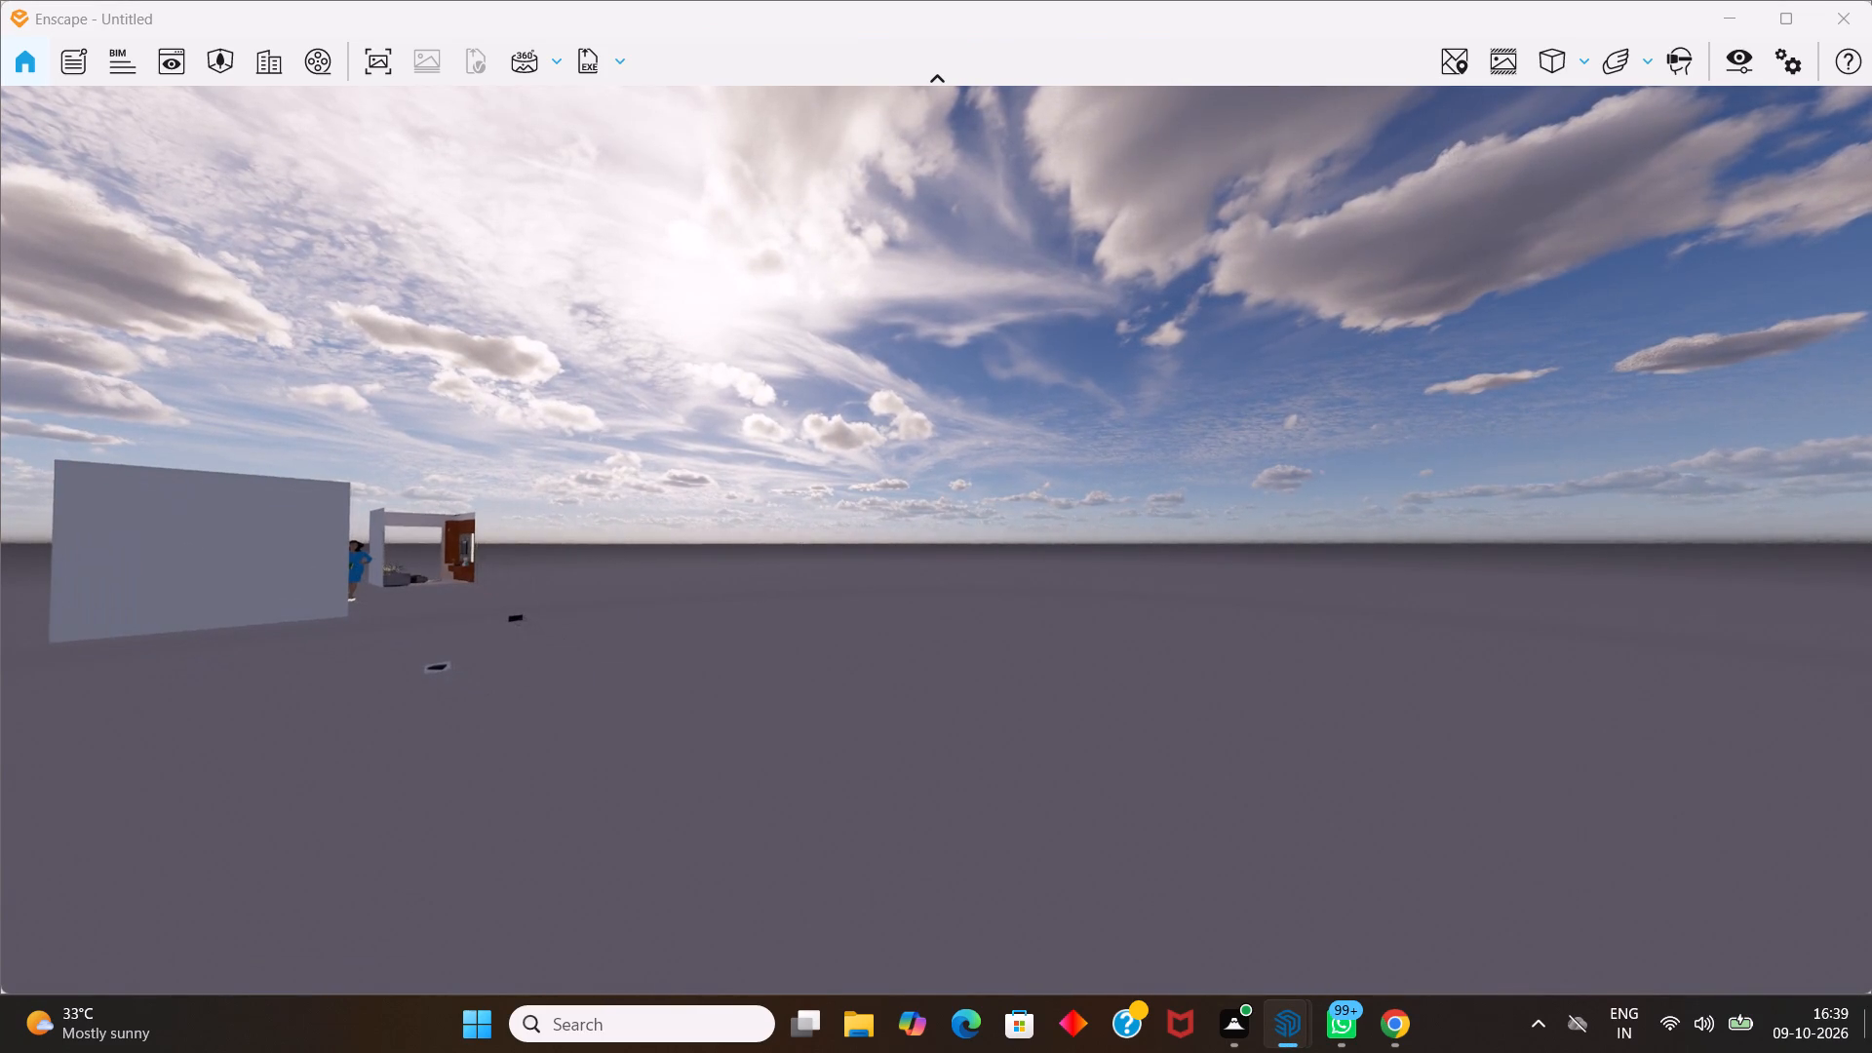
scroll(1871, 761, "down", 4)
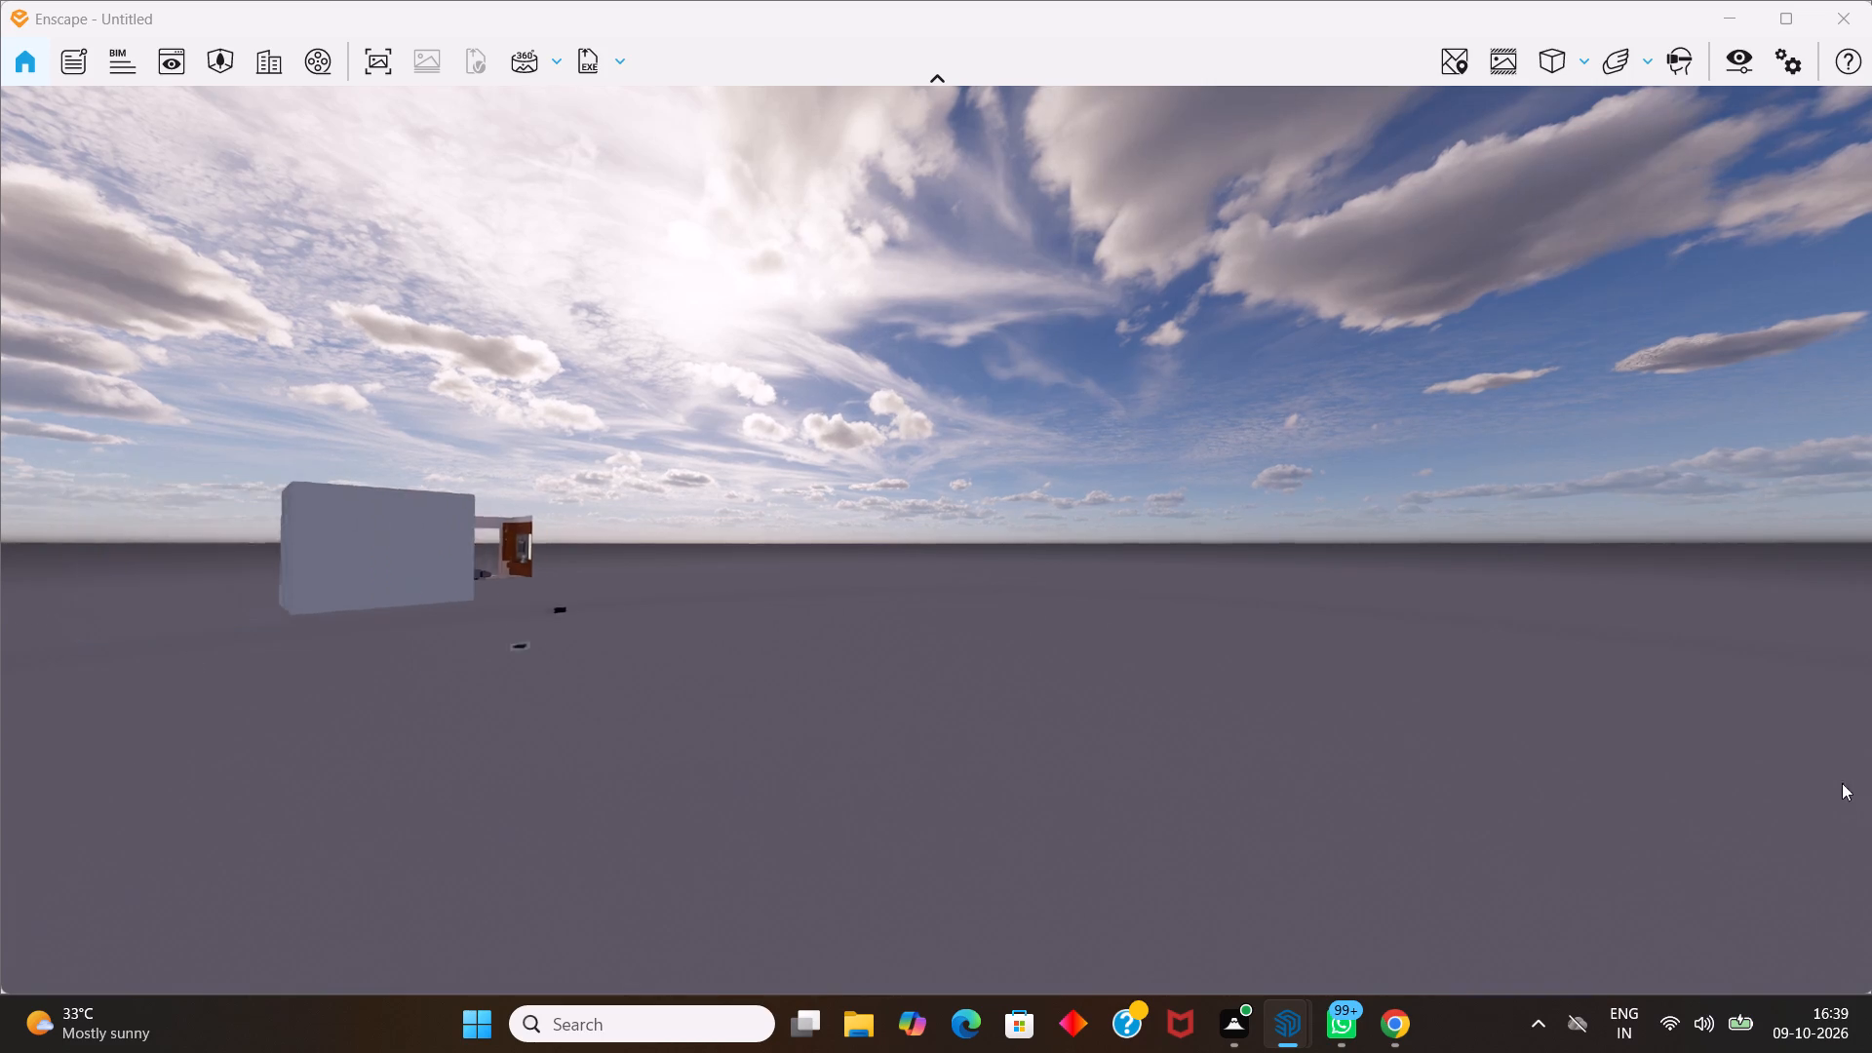
scroll(1842, 783, "down", 7)
scroll(752, 824, "down", 20)
scroll(752, 824, "down", 3)
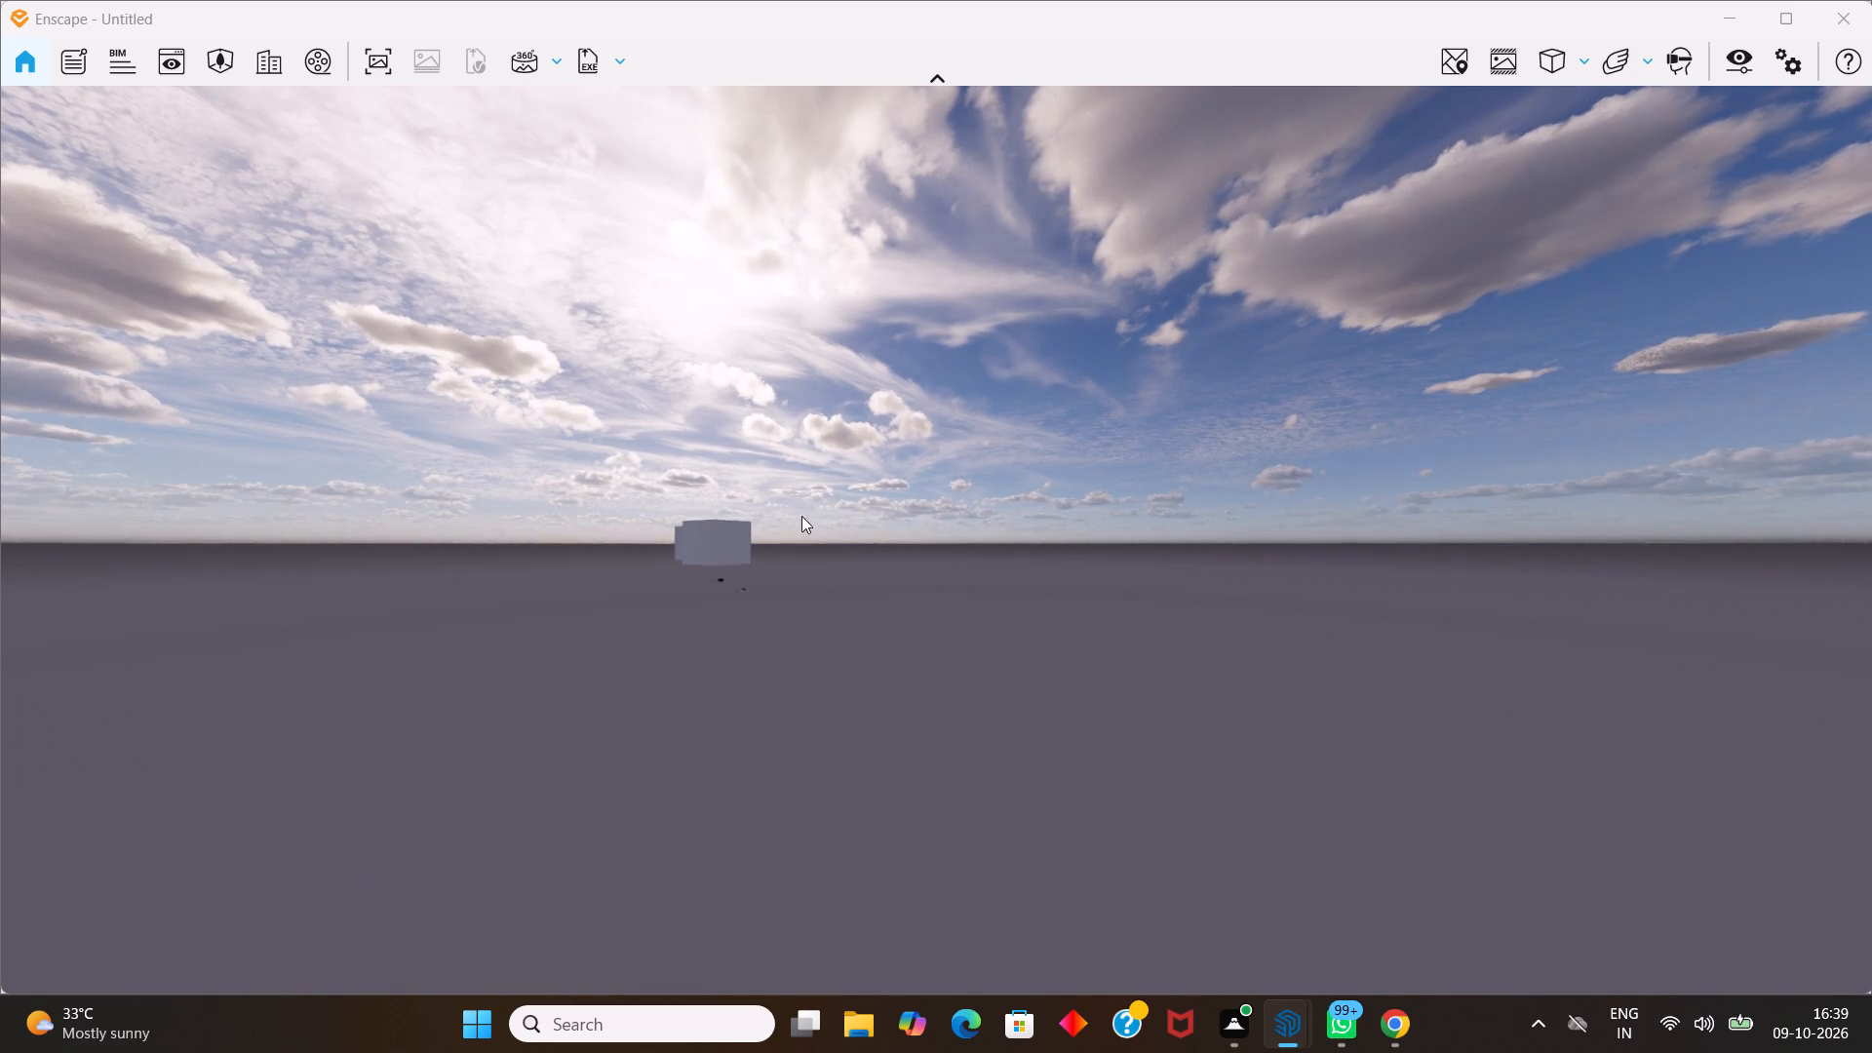
scroll(801, 516, "down", 12)
middle_click_drag(973, 590, 0, 667)
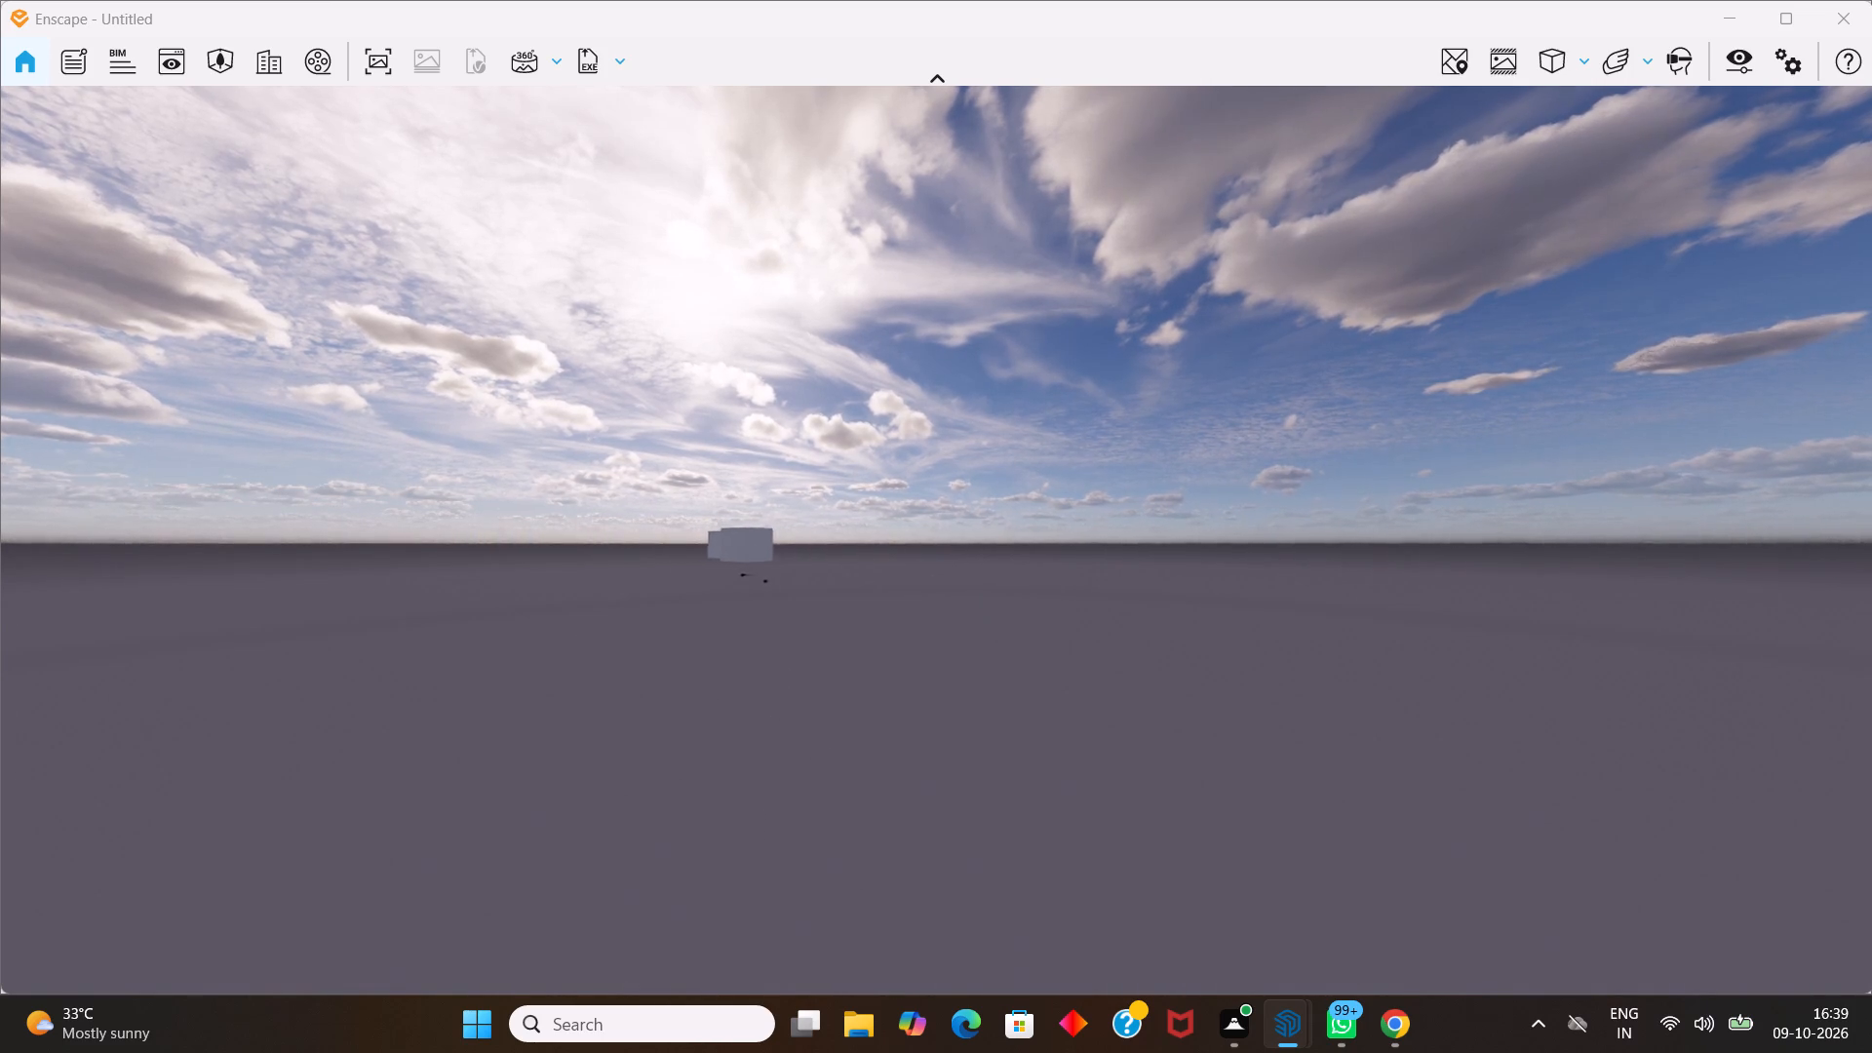
middle_click_drag(0, 667, 1, 635)
Approach the room blocks from afar and examine them from raised and ground-level angles.
scroll(586, 1024, "up", 3)
scroll(580, 540, "up", 4)
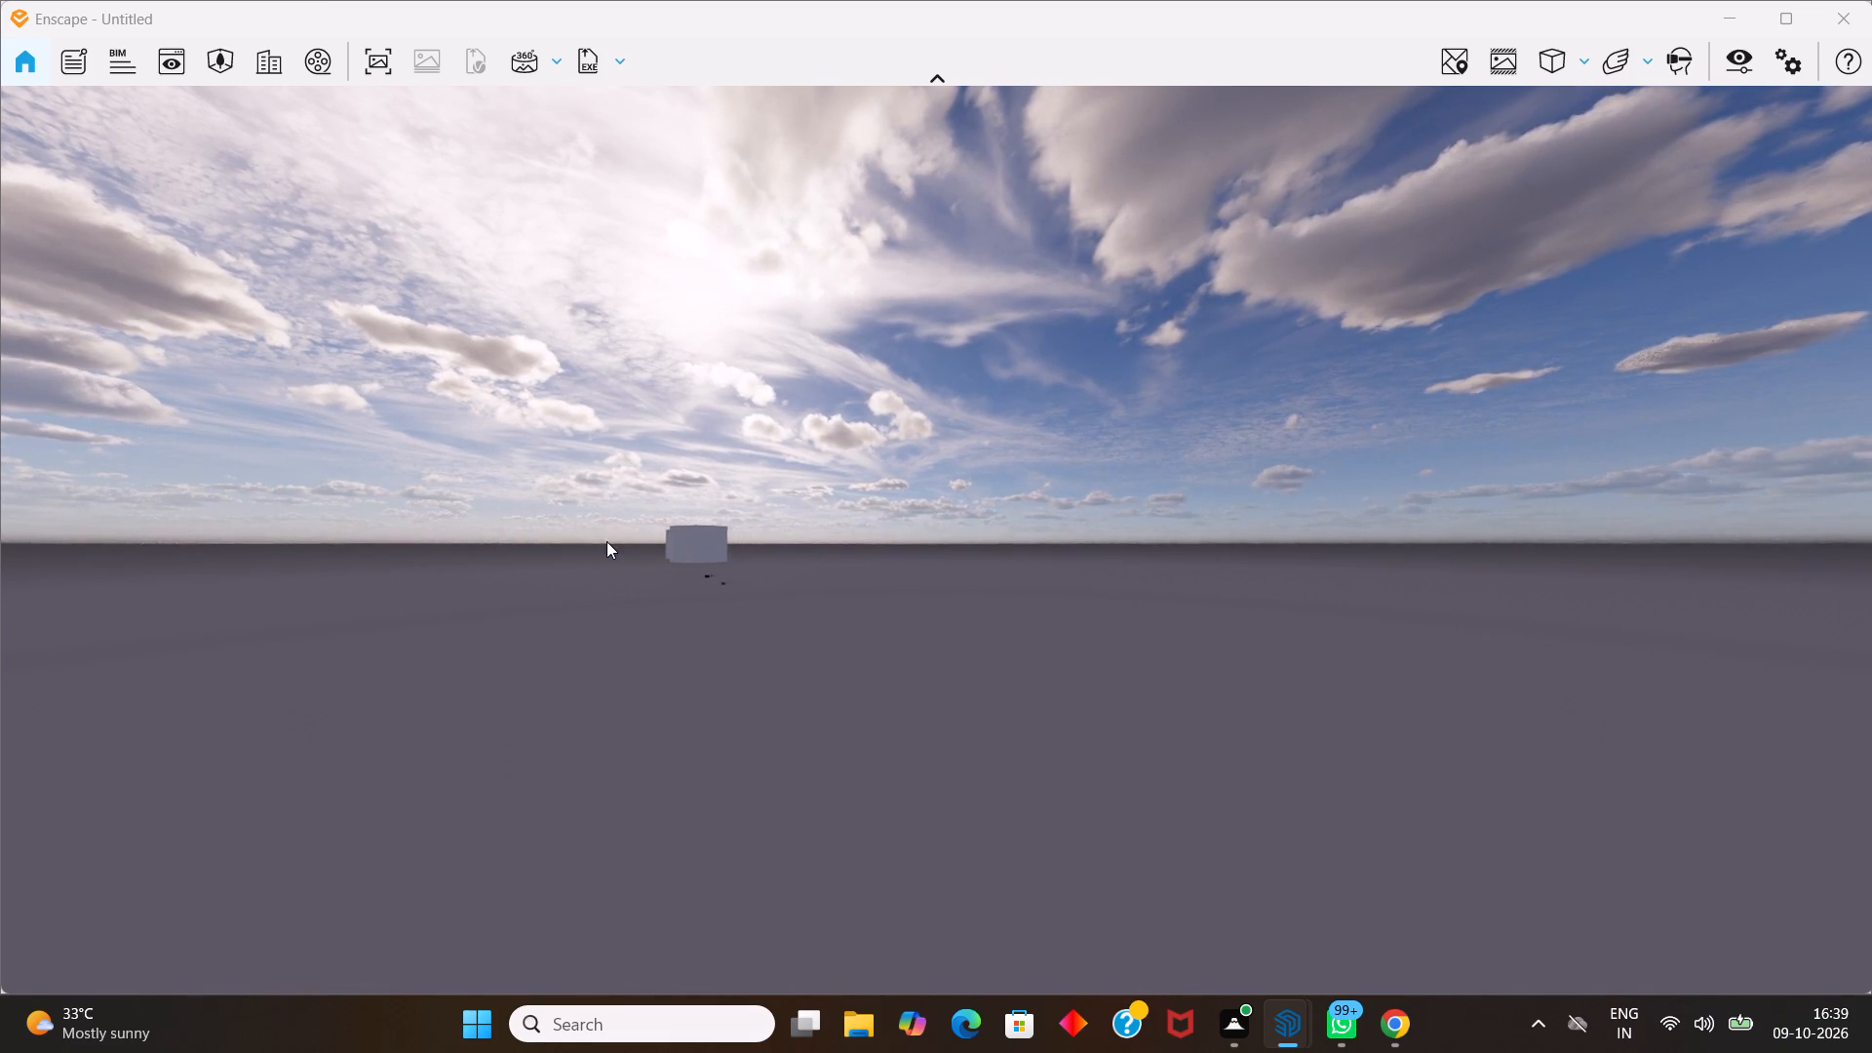
scroll(606, 541, "up", 2)
middle_click_drag(606, 542, 1871, 993)
scroll(4, 432, "up", 11)
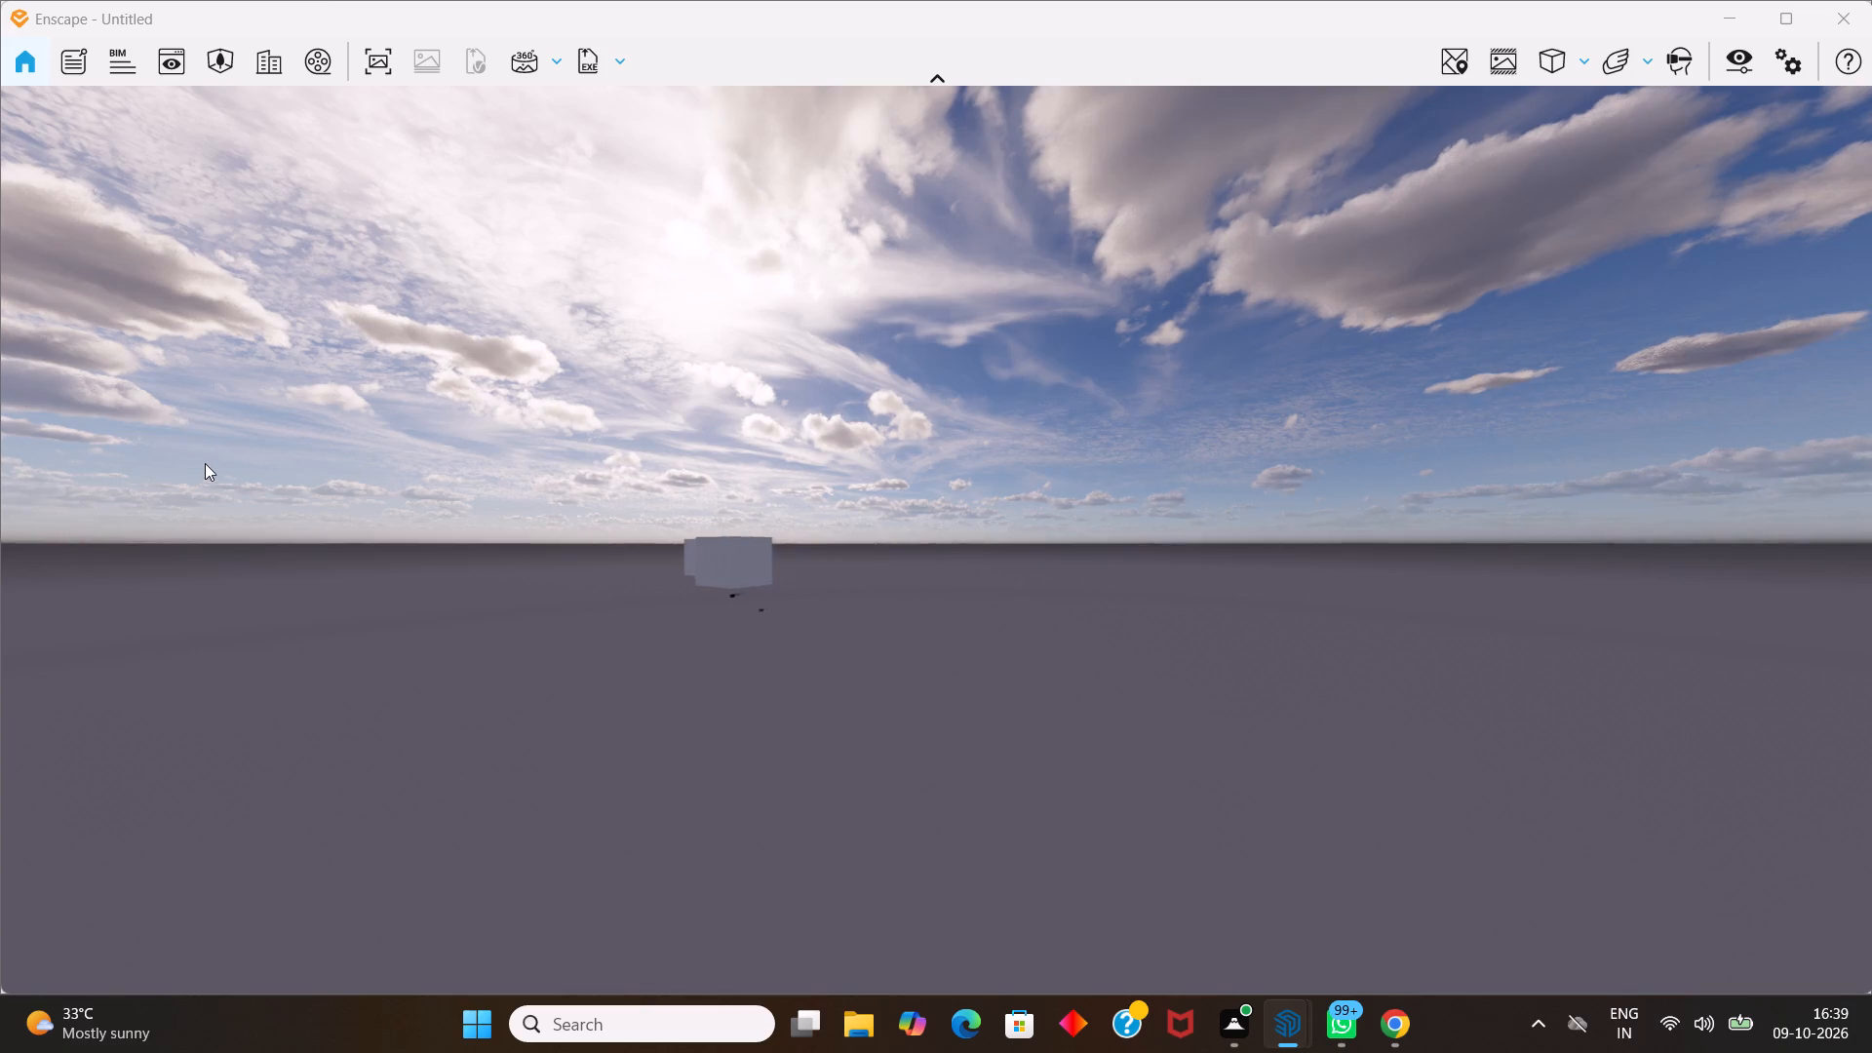
scroll(205, 463, "up", 8)
middle_click_drag(273, 481, 1871, 970)
scroll(93, 368, "up", 9)
middle_click_drag(510, 387, 940, 539)
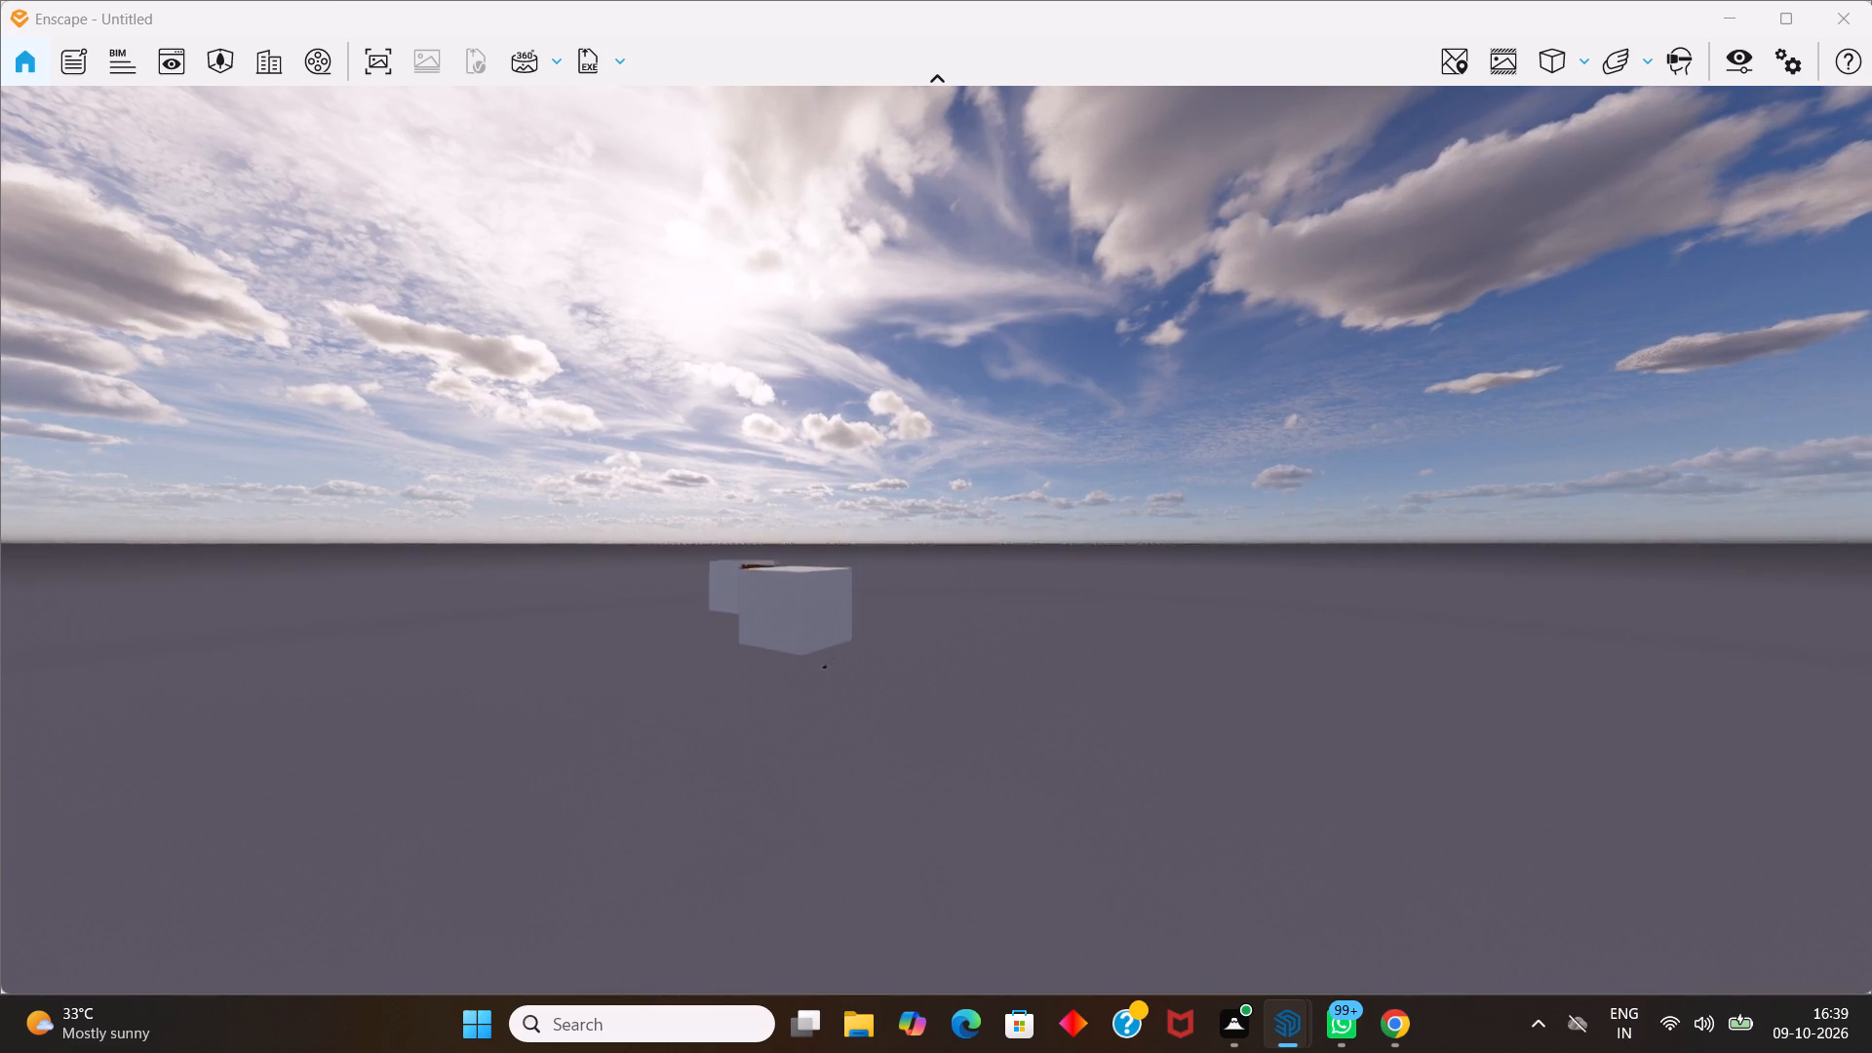
middle_click_drag(940, 539, 942, 539)
middle_click_drag(580, 549, 1871, 86)
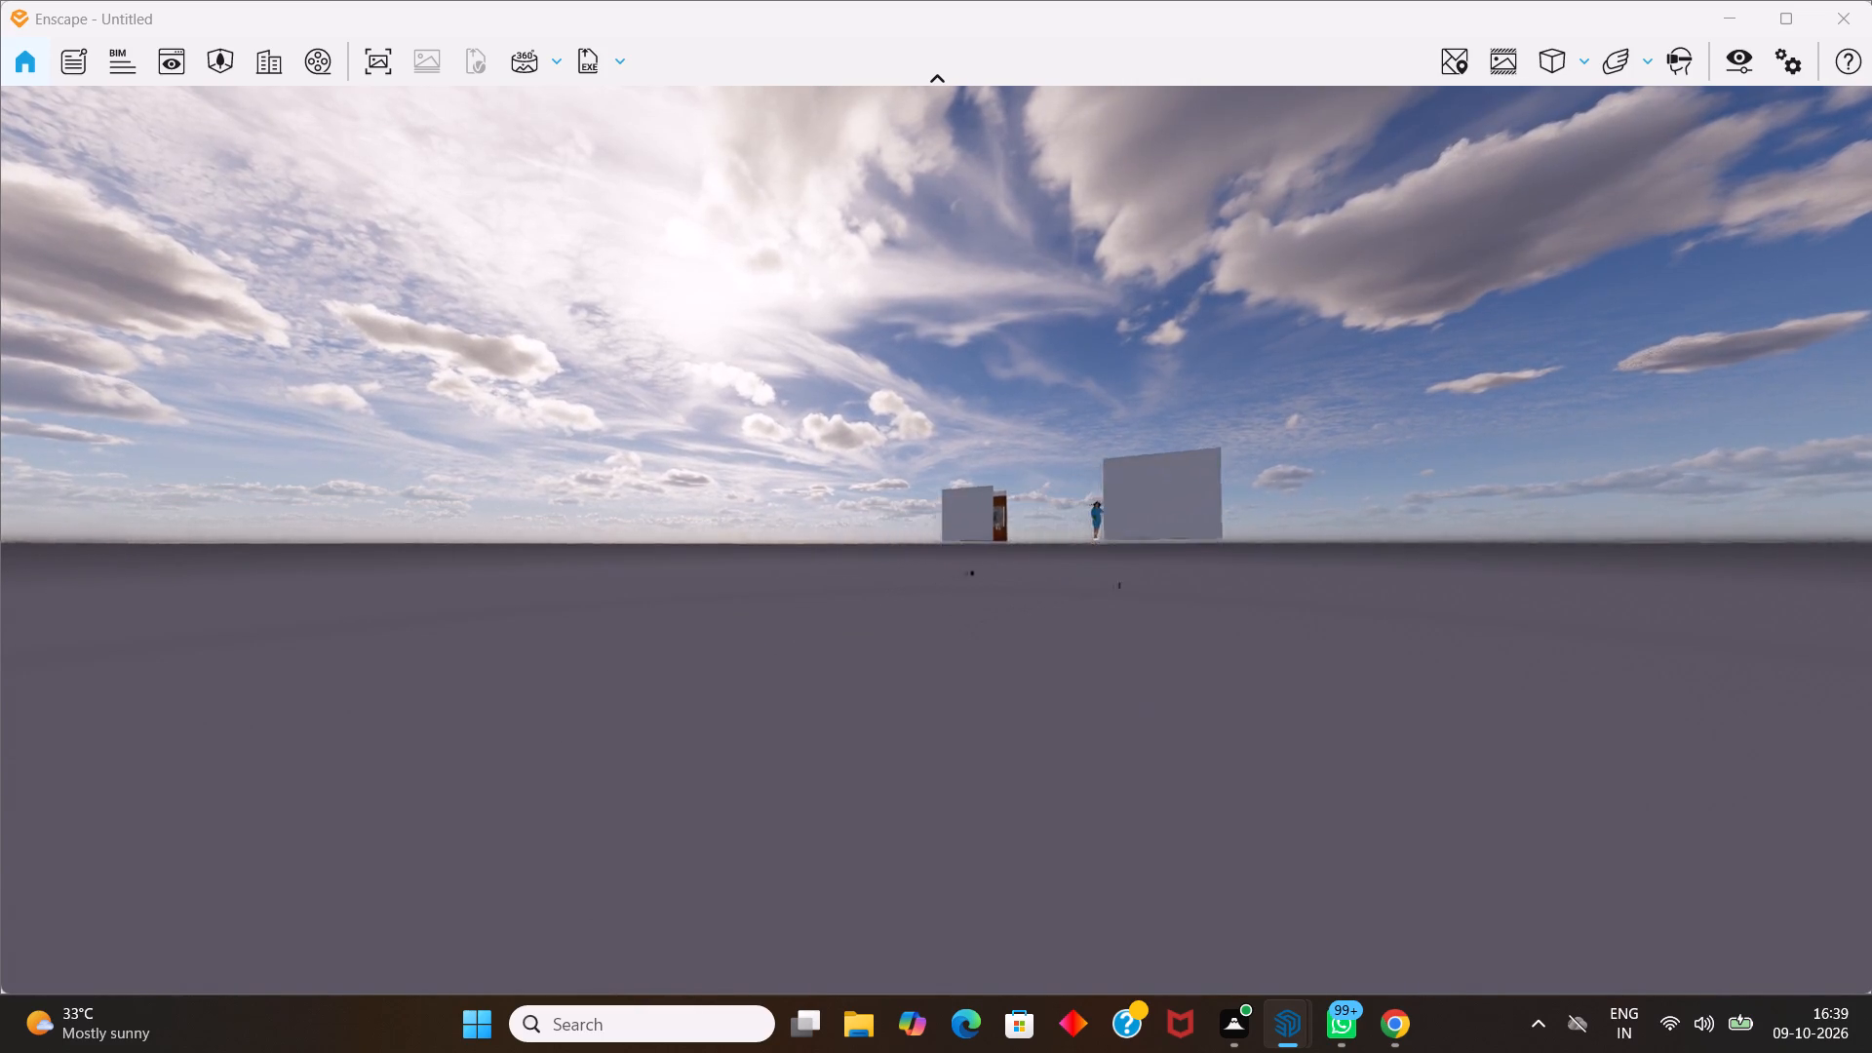
middle_click_drag(1871, 86, 1870, 315)
Move the camera into the living room and examine the TV wall, slatted ceiling and balcony door from several angles.
scroll(1871, 0, "up", 1)
scroll(1721, 234, "up", 1)
scroll(1330, 549, "up", 3)
middle_click_drag(1357, 526, 44, 979)
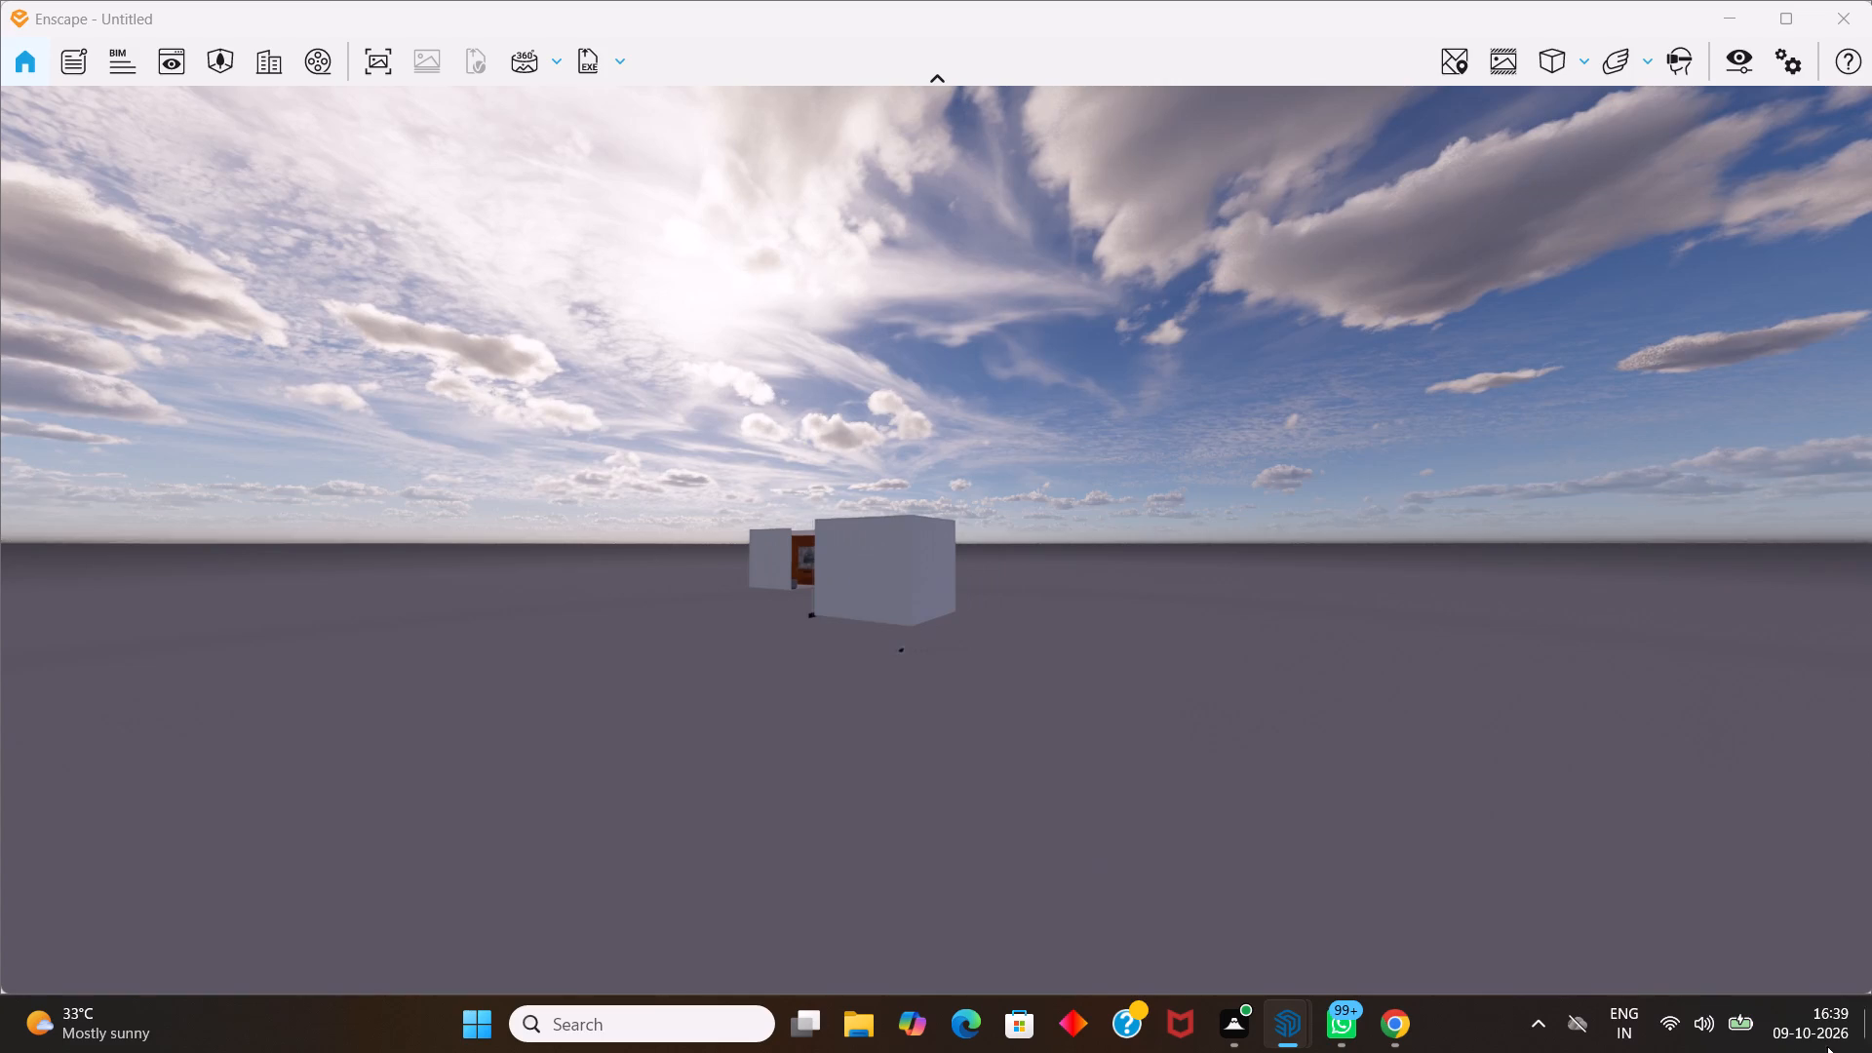
scroll(1862, 1027, "up", 2)
scroll(928, 556, "up", 15)
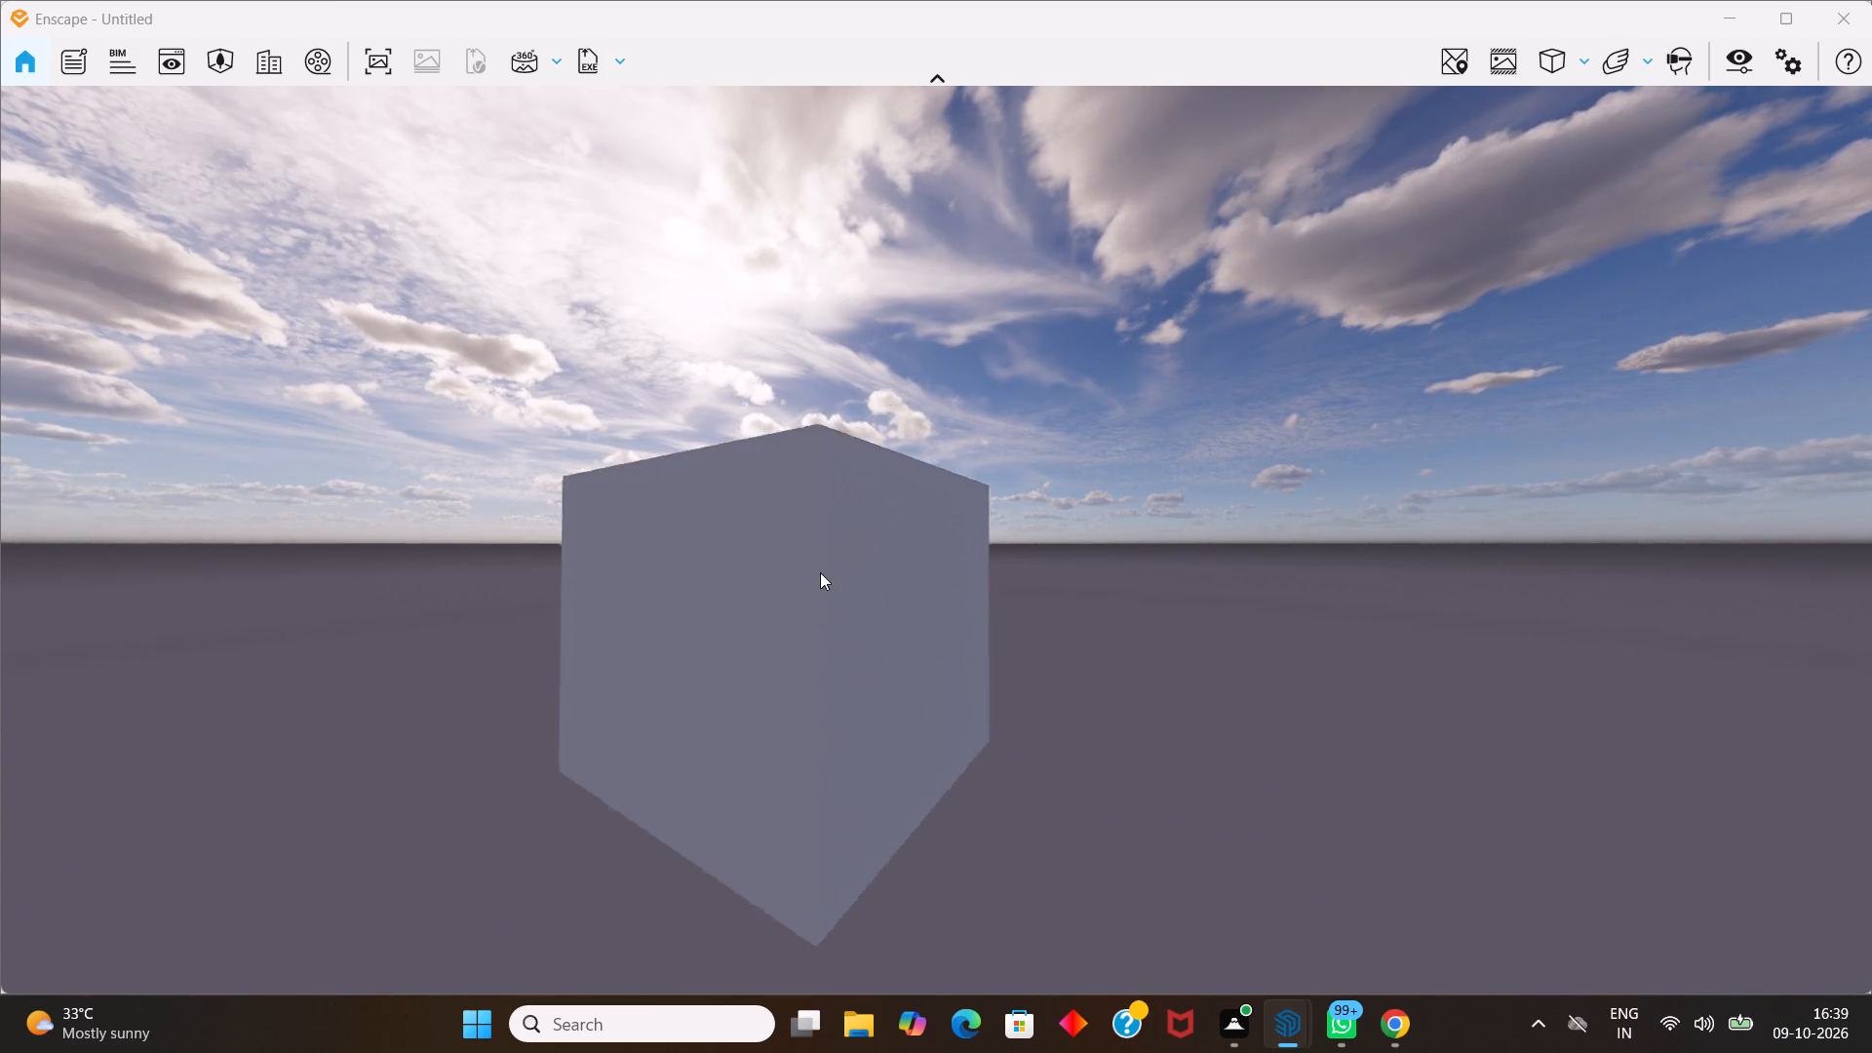
middle_click_drag(827, 584, 1782, 420)
scroll(832, 583, "up", 3)
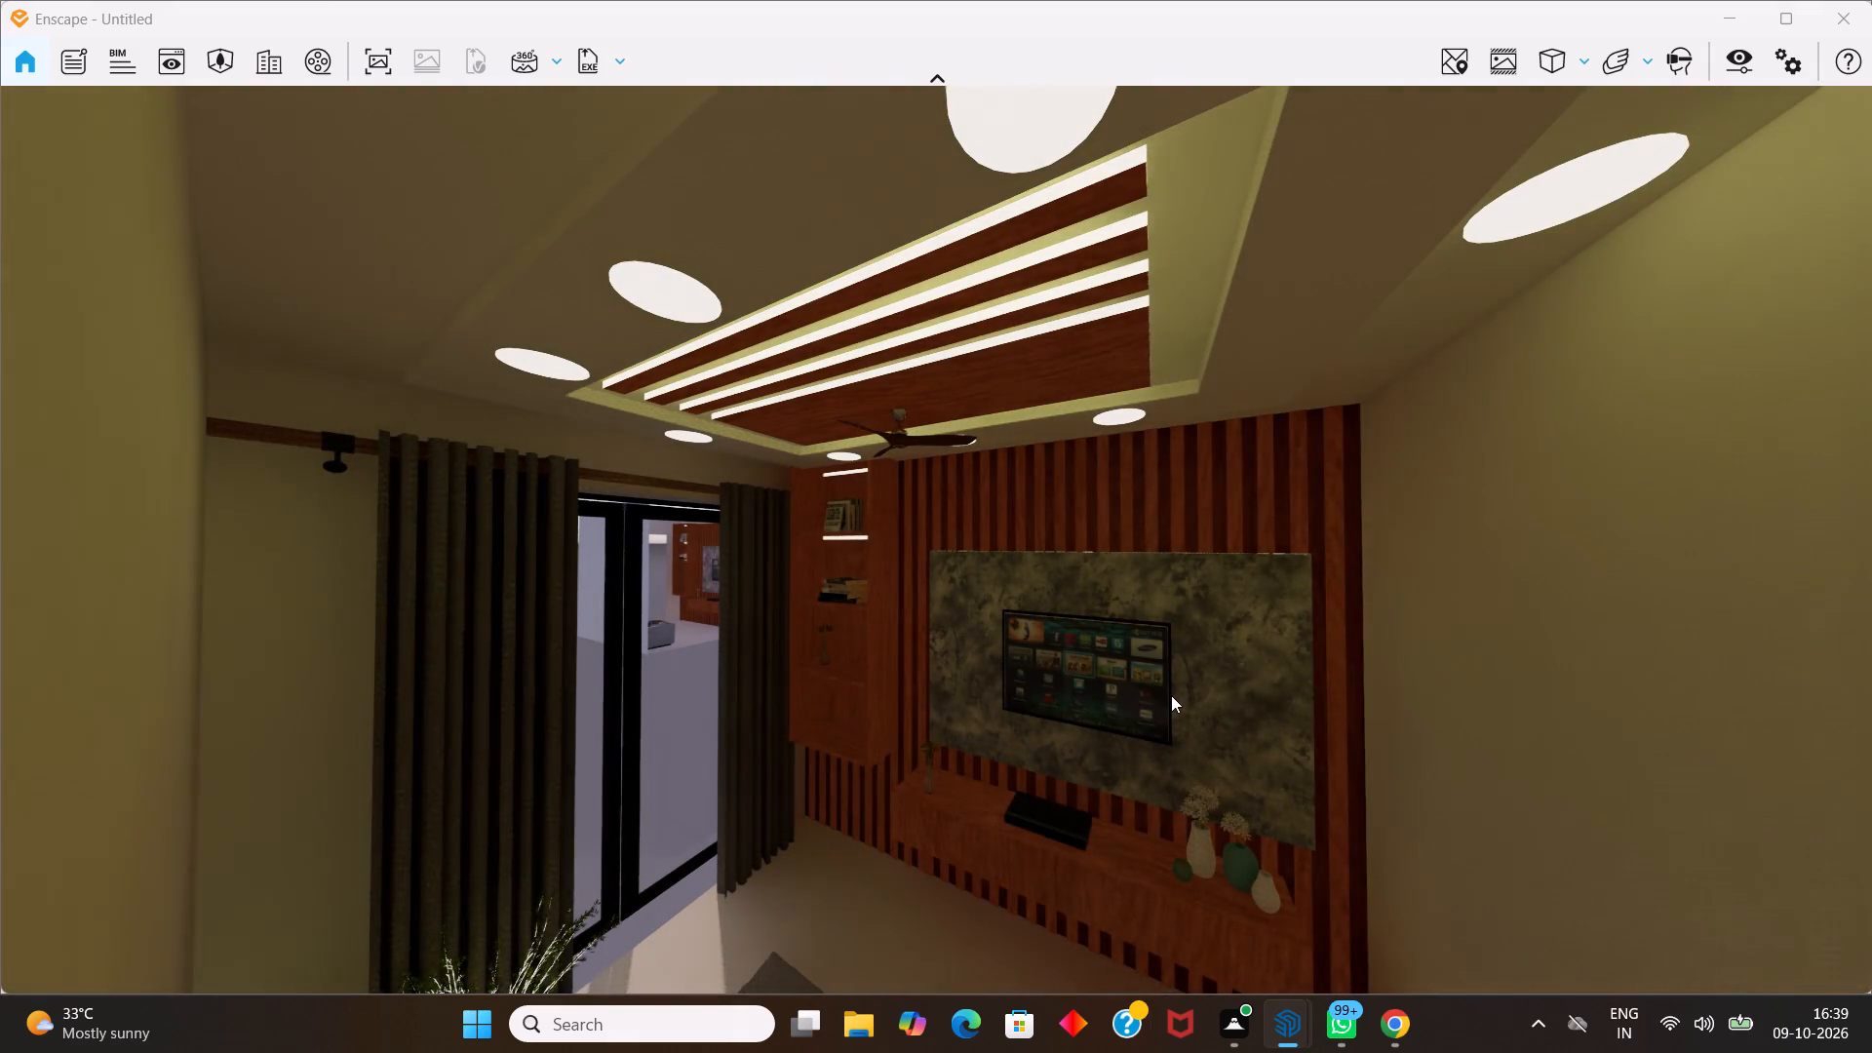
middle_click_drag(1400, 967, 752, 226)
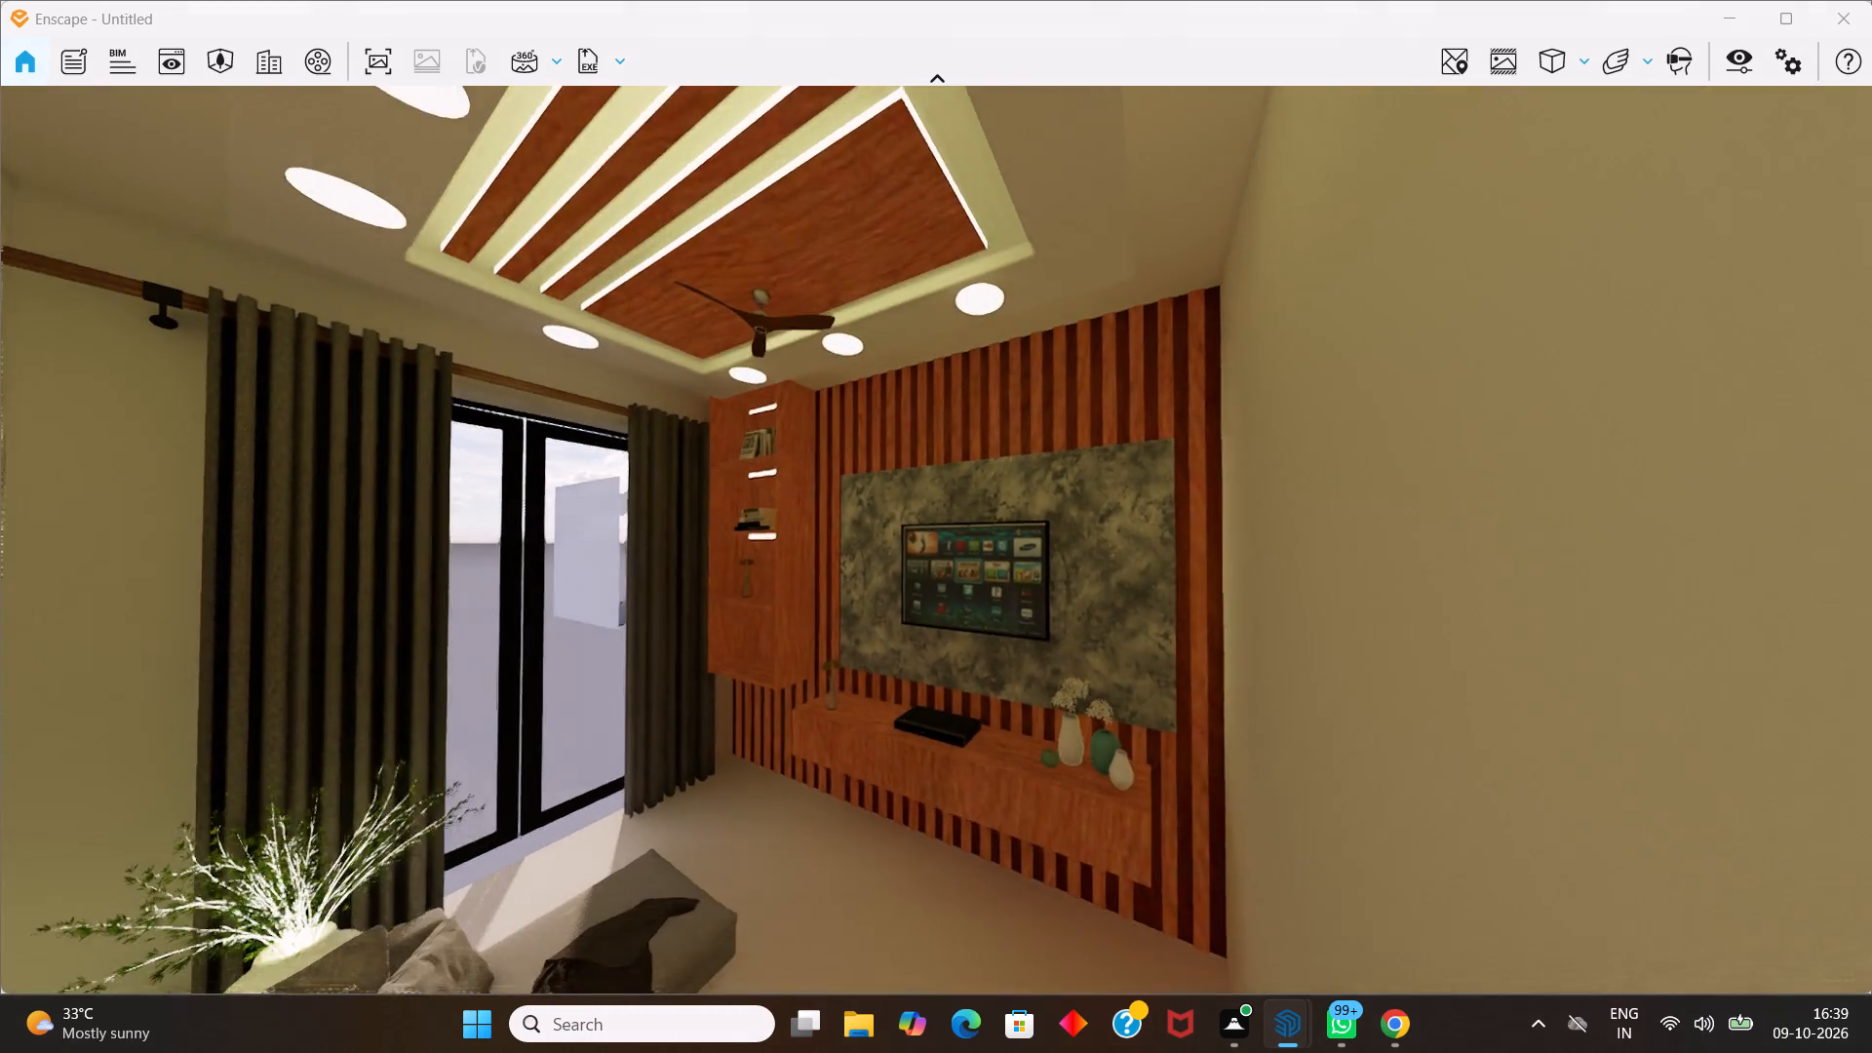
middle_click_drag(752, 226, 455, 294)
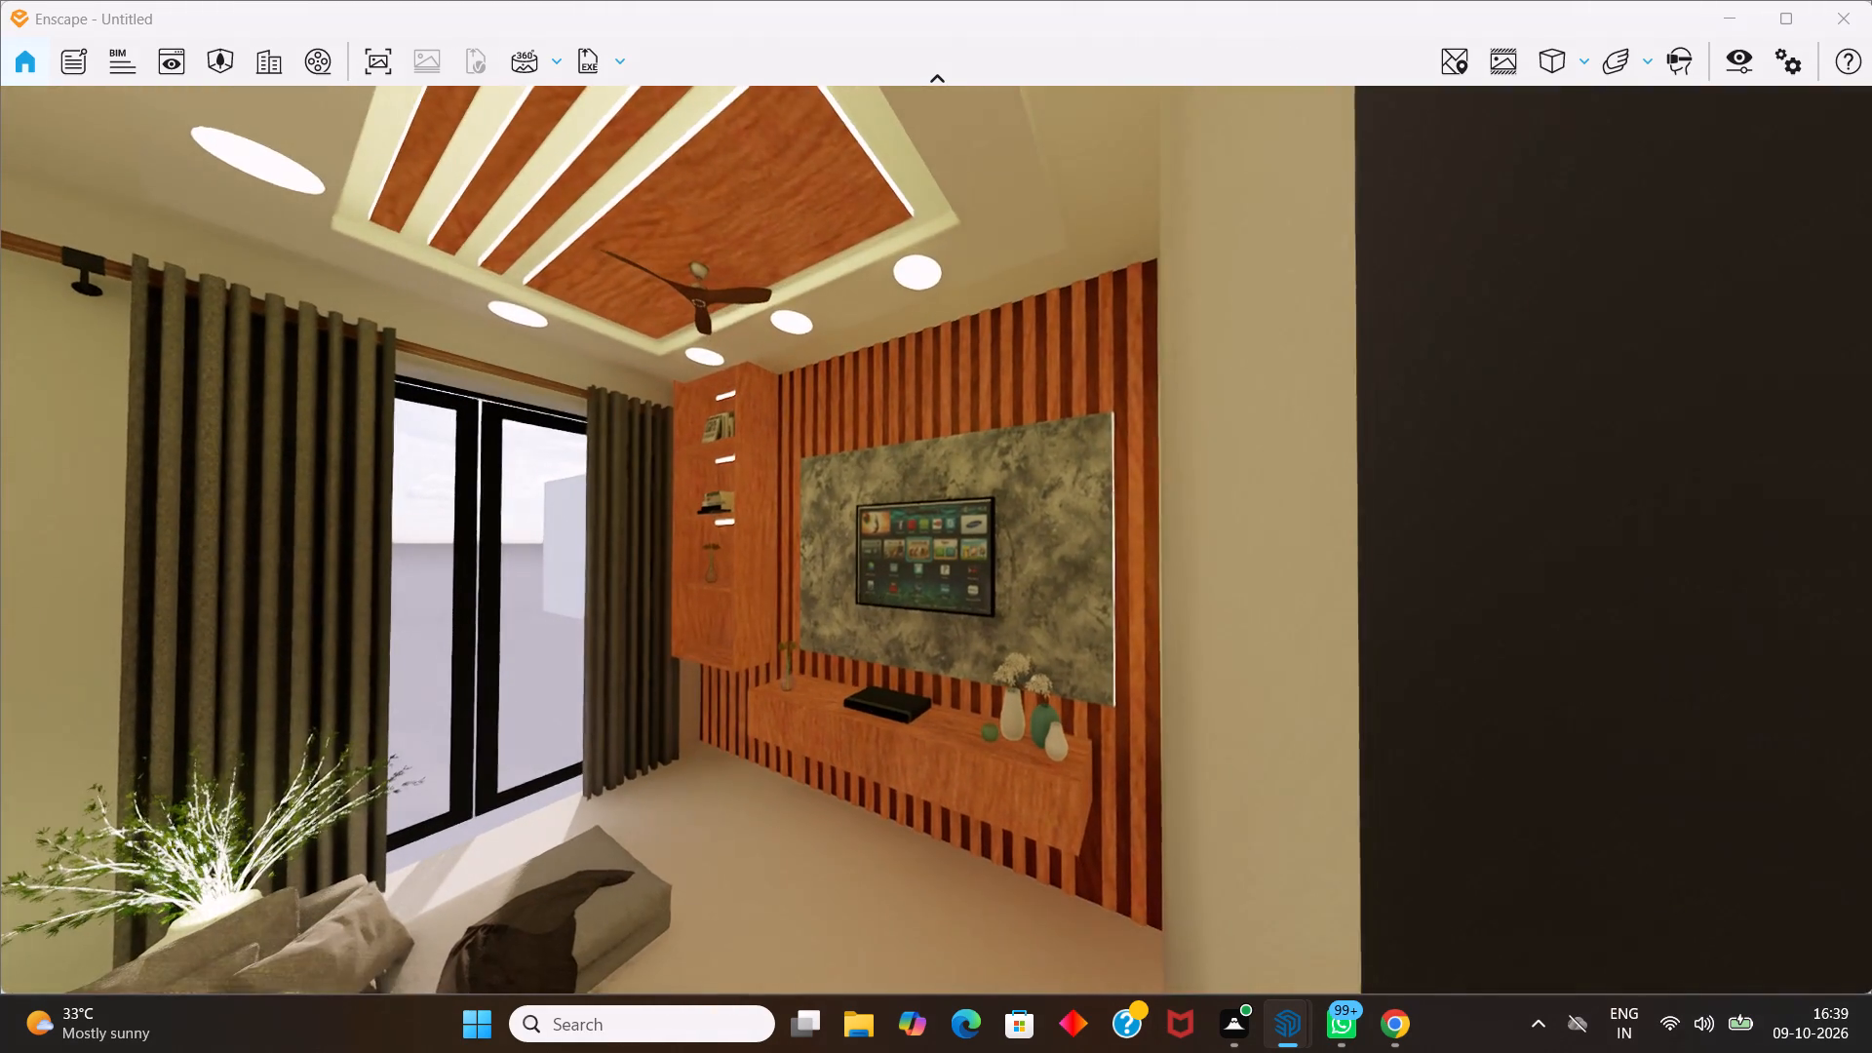
middle_click_drag(455, 294, 825, 289)
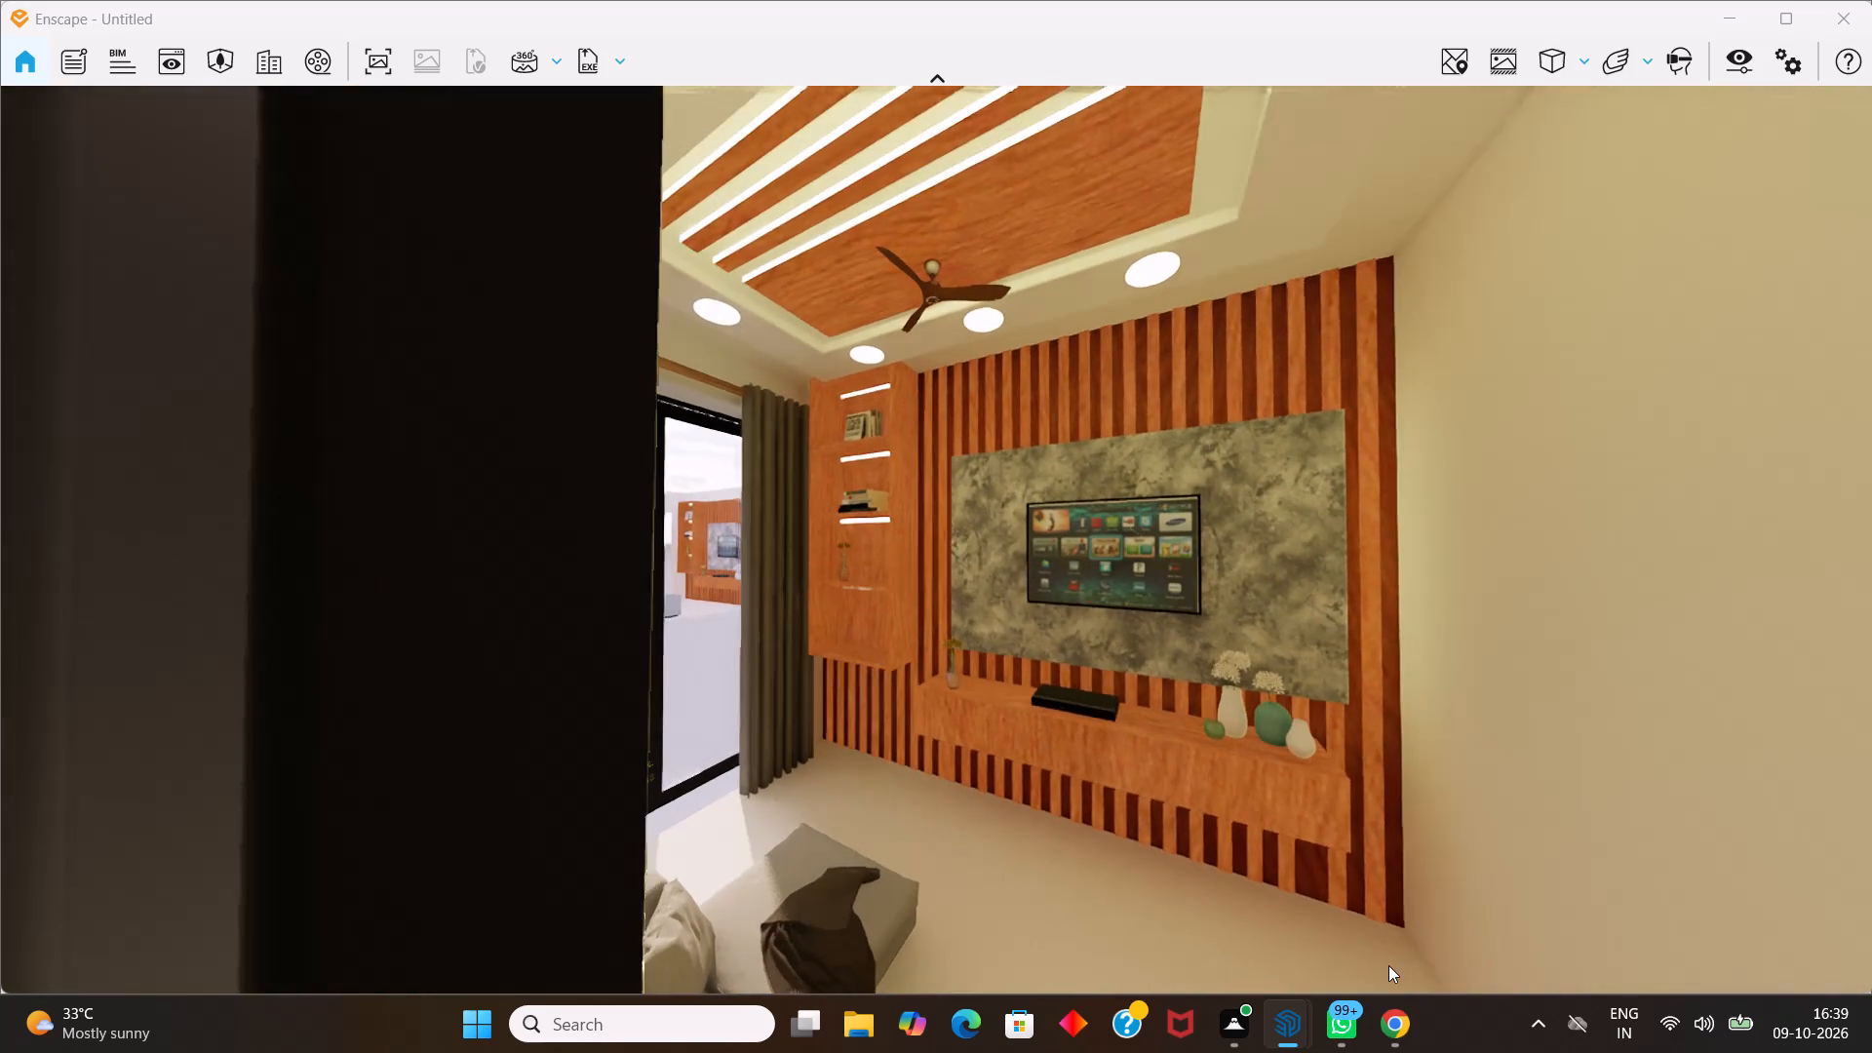
Back the camera out of the living room and view the room blocks from far away.
scroll(1387, 965, "down", 5)
middle_click_drag(1240, 927, 457, 560)
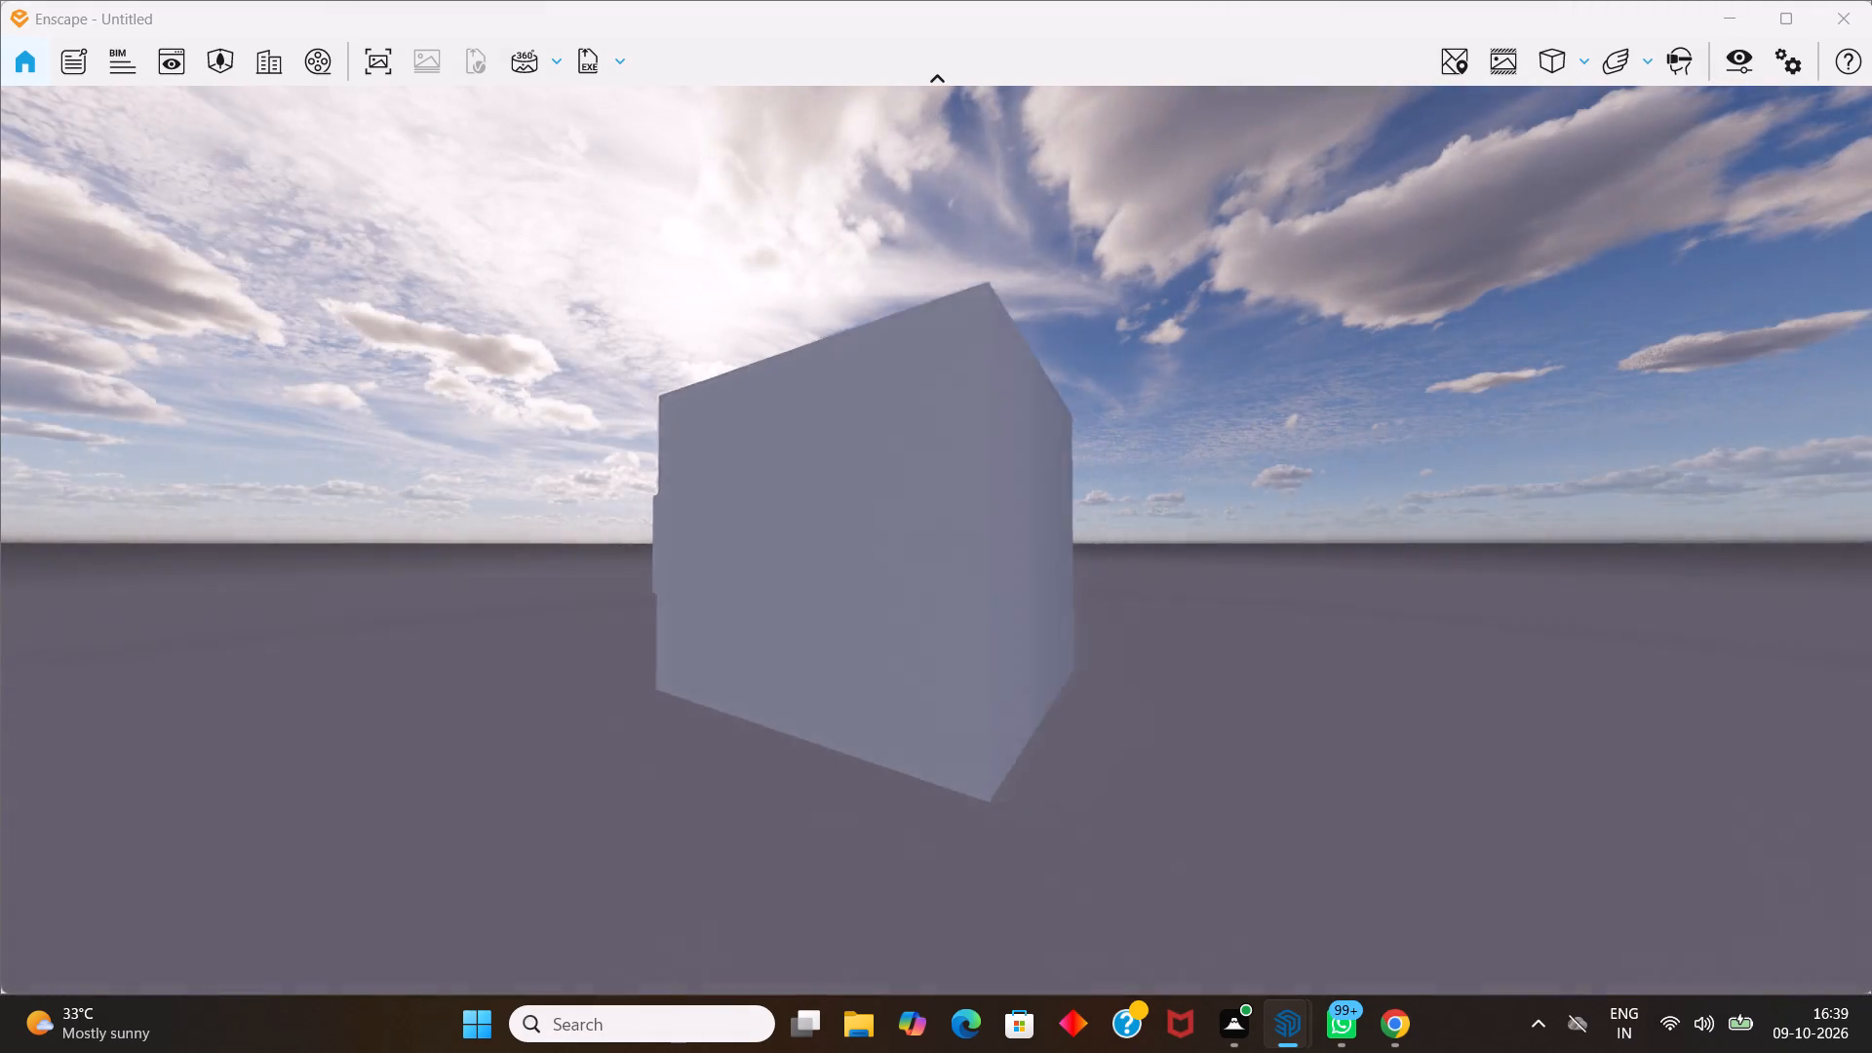
middle_click_drag(457, 560, 4, 709)
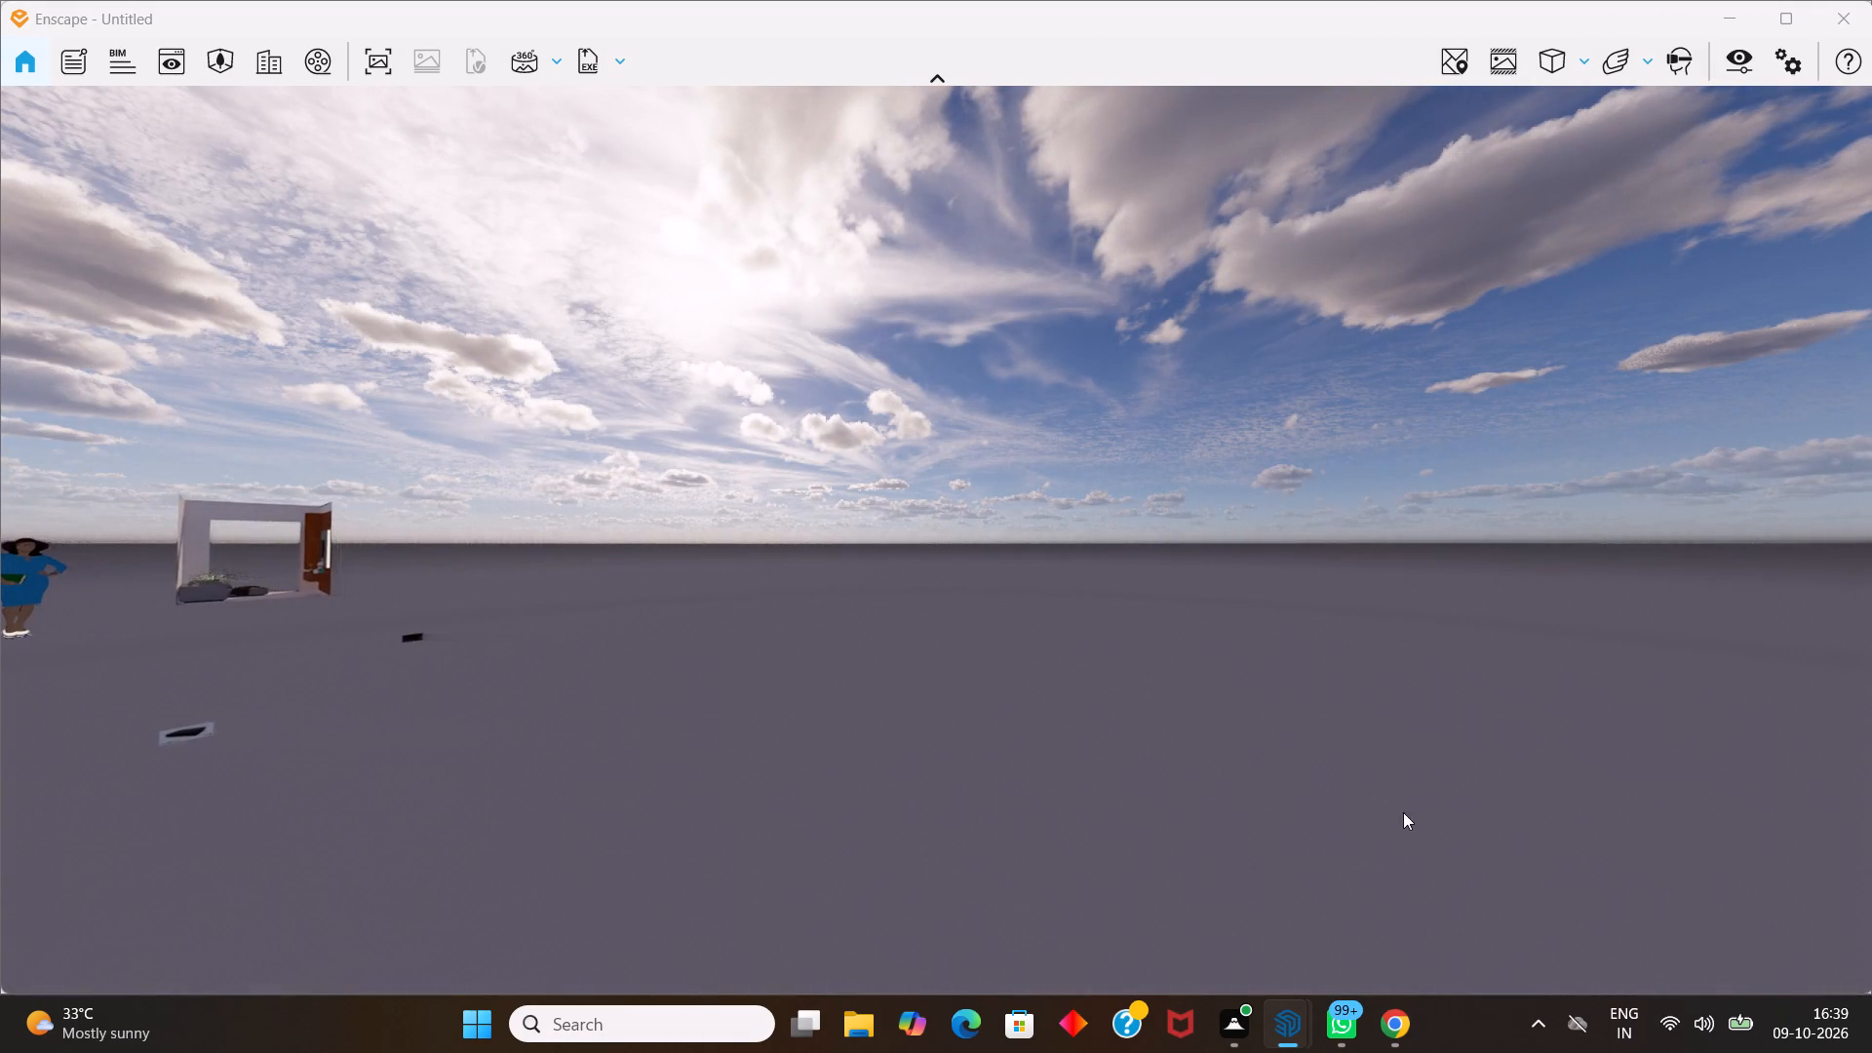
scroll(1512, 811, "down", 20)
scroll(1512, 811, "down", 10)
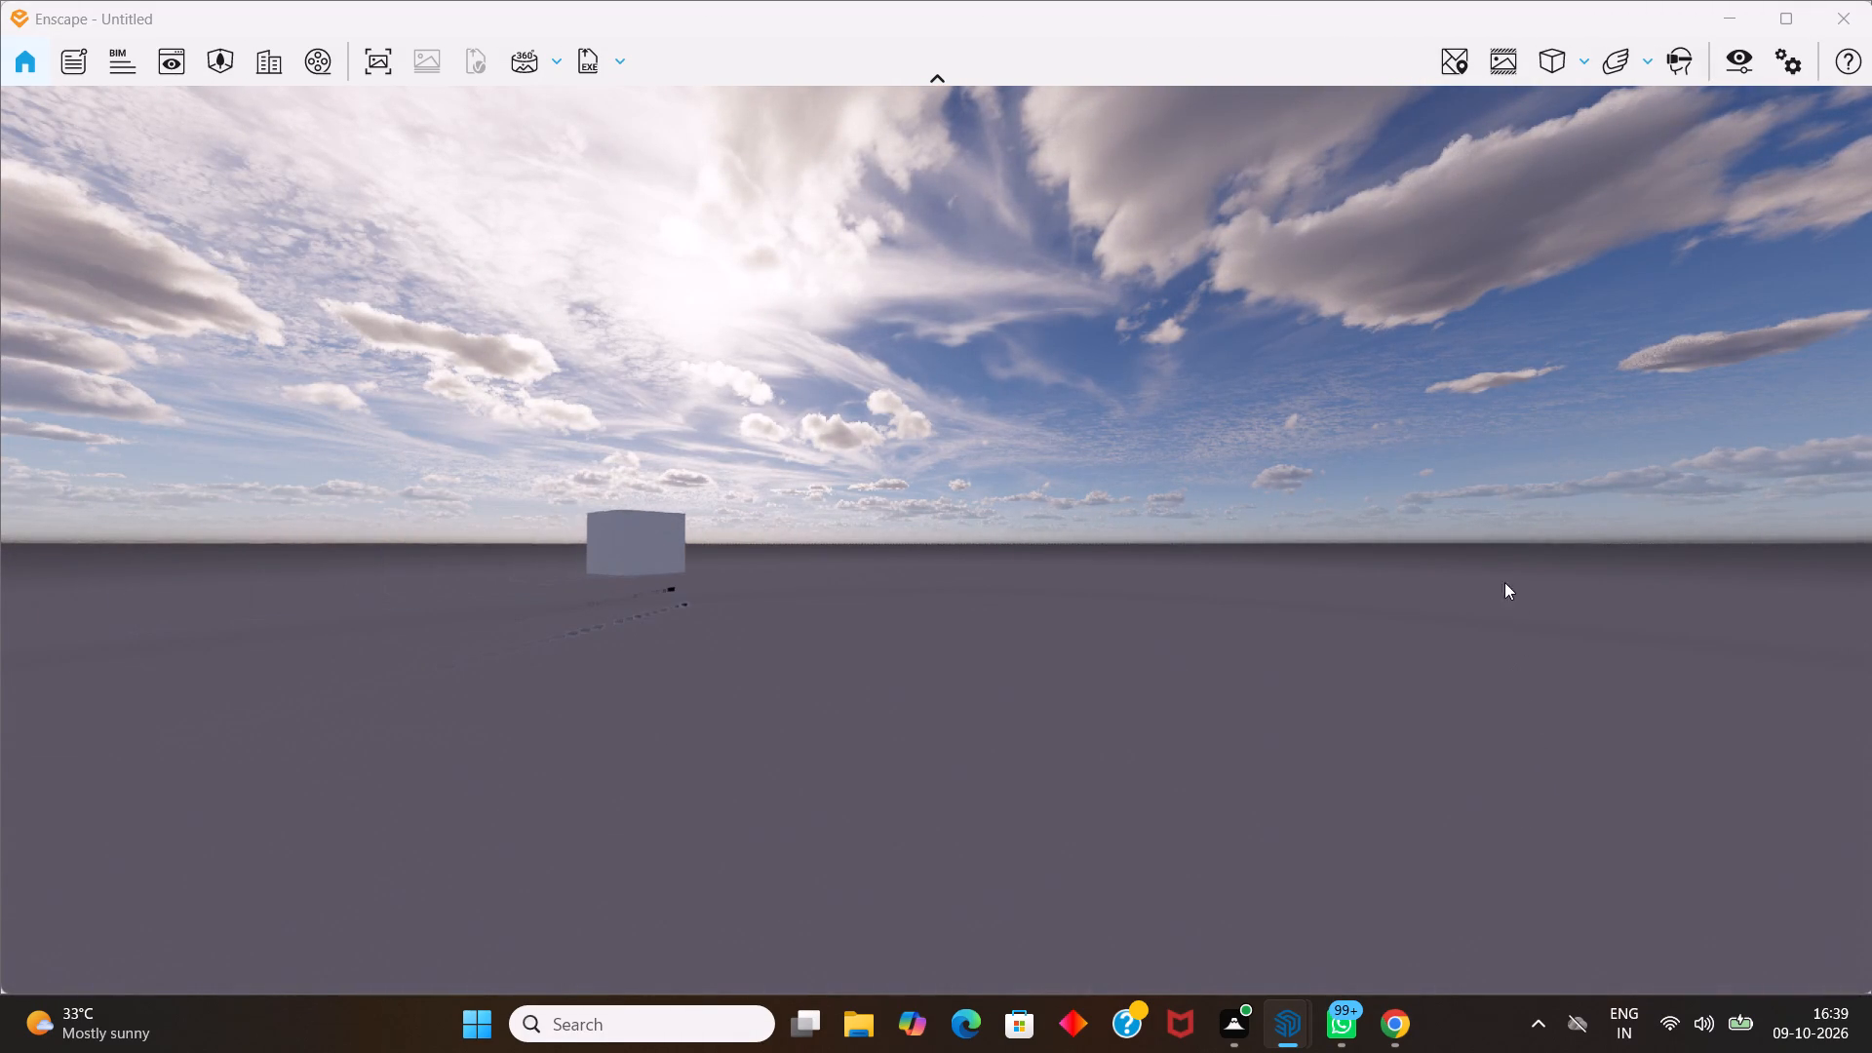
scroll(1504, 582, "down", 17)
middle_click_drag(1871, 836, 617, 658)
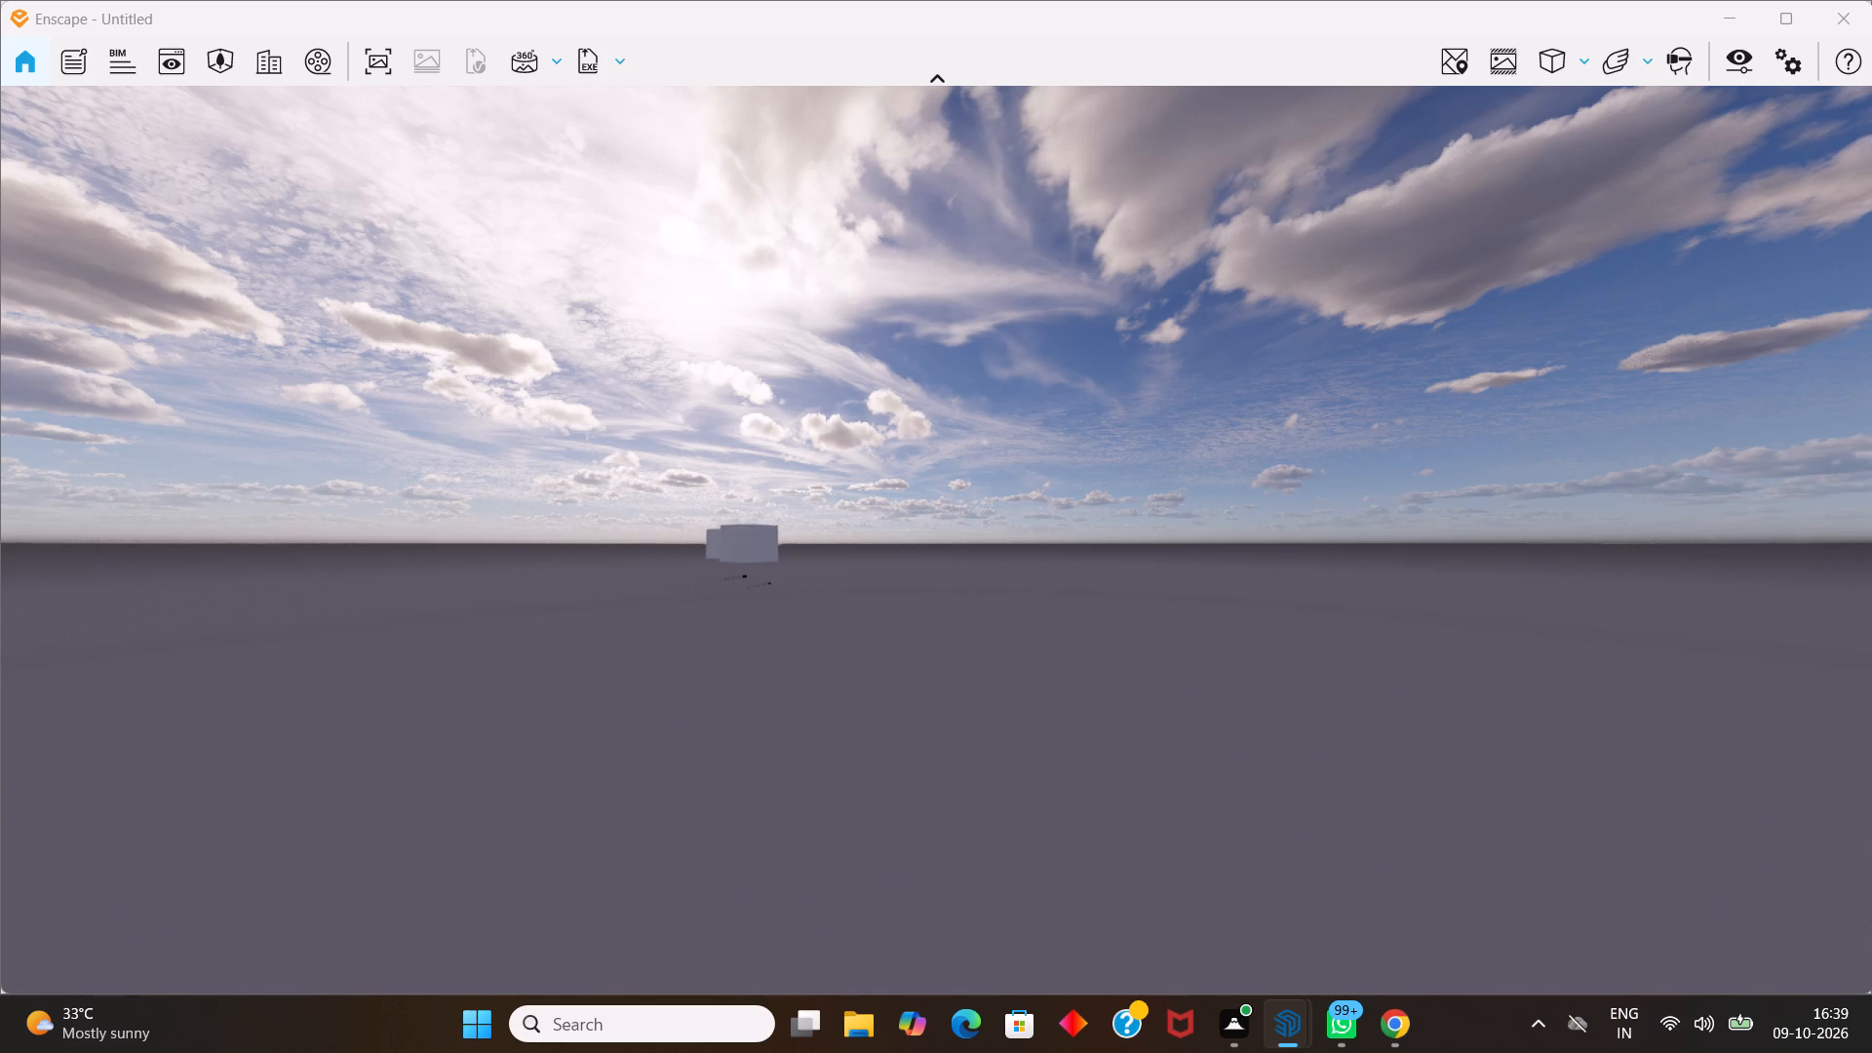
middle_click_drag(617, 658, 4, 979)
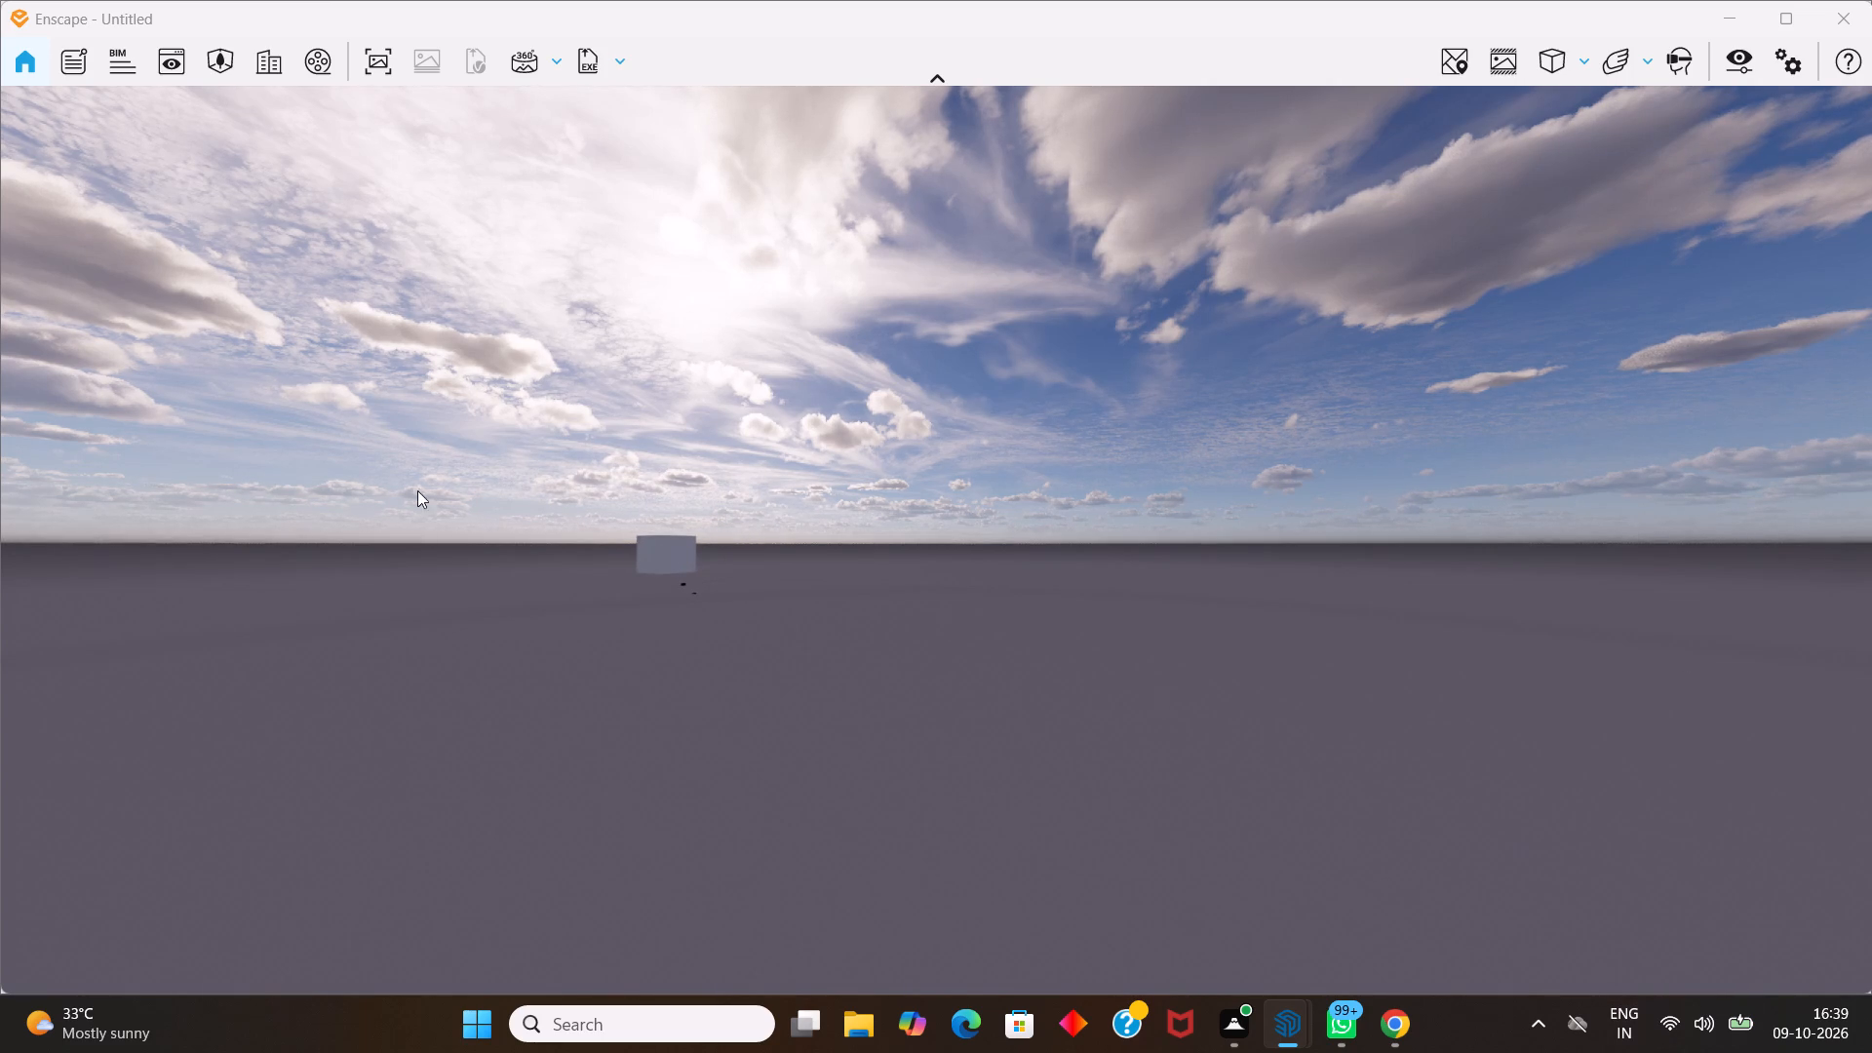
scroll(120, 523, "up", 6)
middle_click_drag(158, 530, 1871, 409)
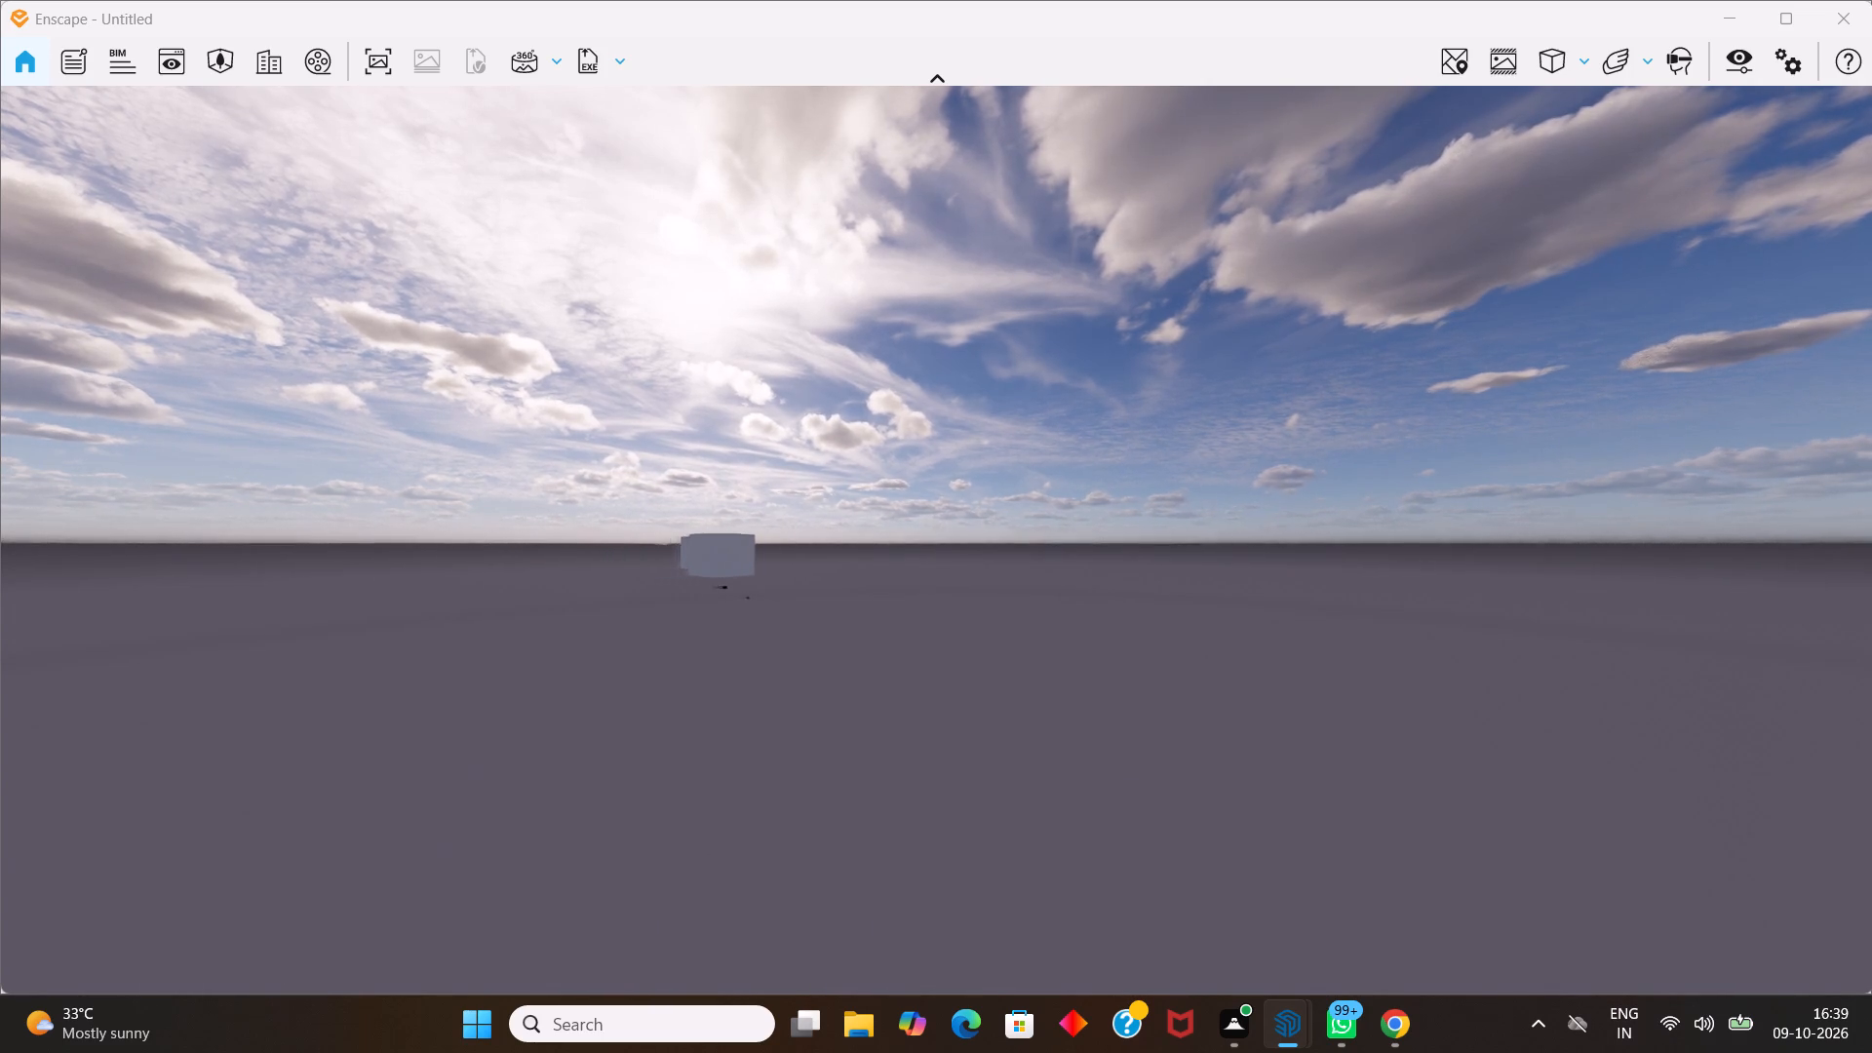
middle_click_drag(1871, 409, 1871, 296)
Approach the closed room block and move past it to view the open room with the TV wall.
scroll(1871, 299, "up", 1)
scroll(485, 534, "up", 14)
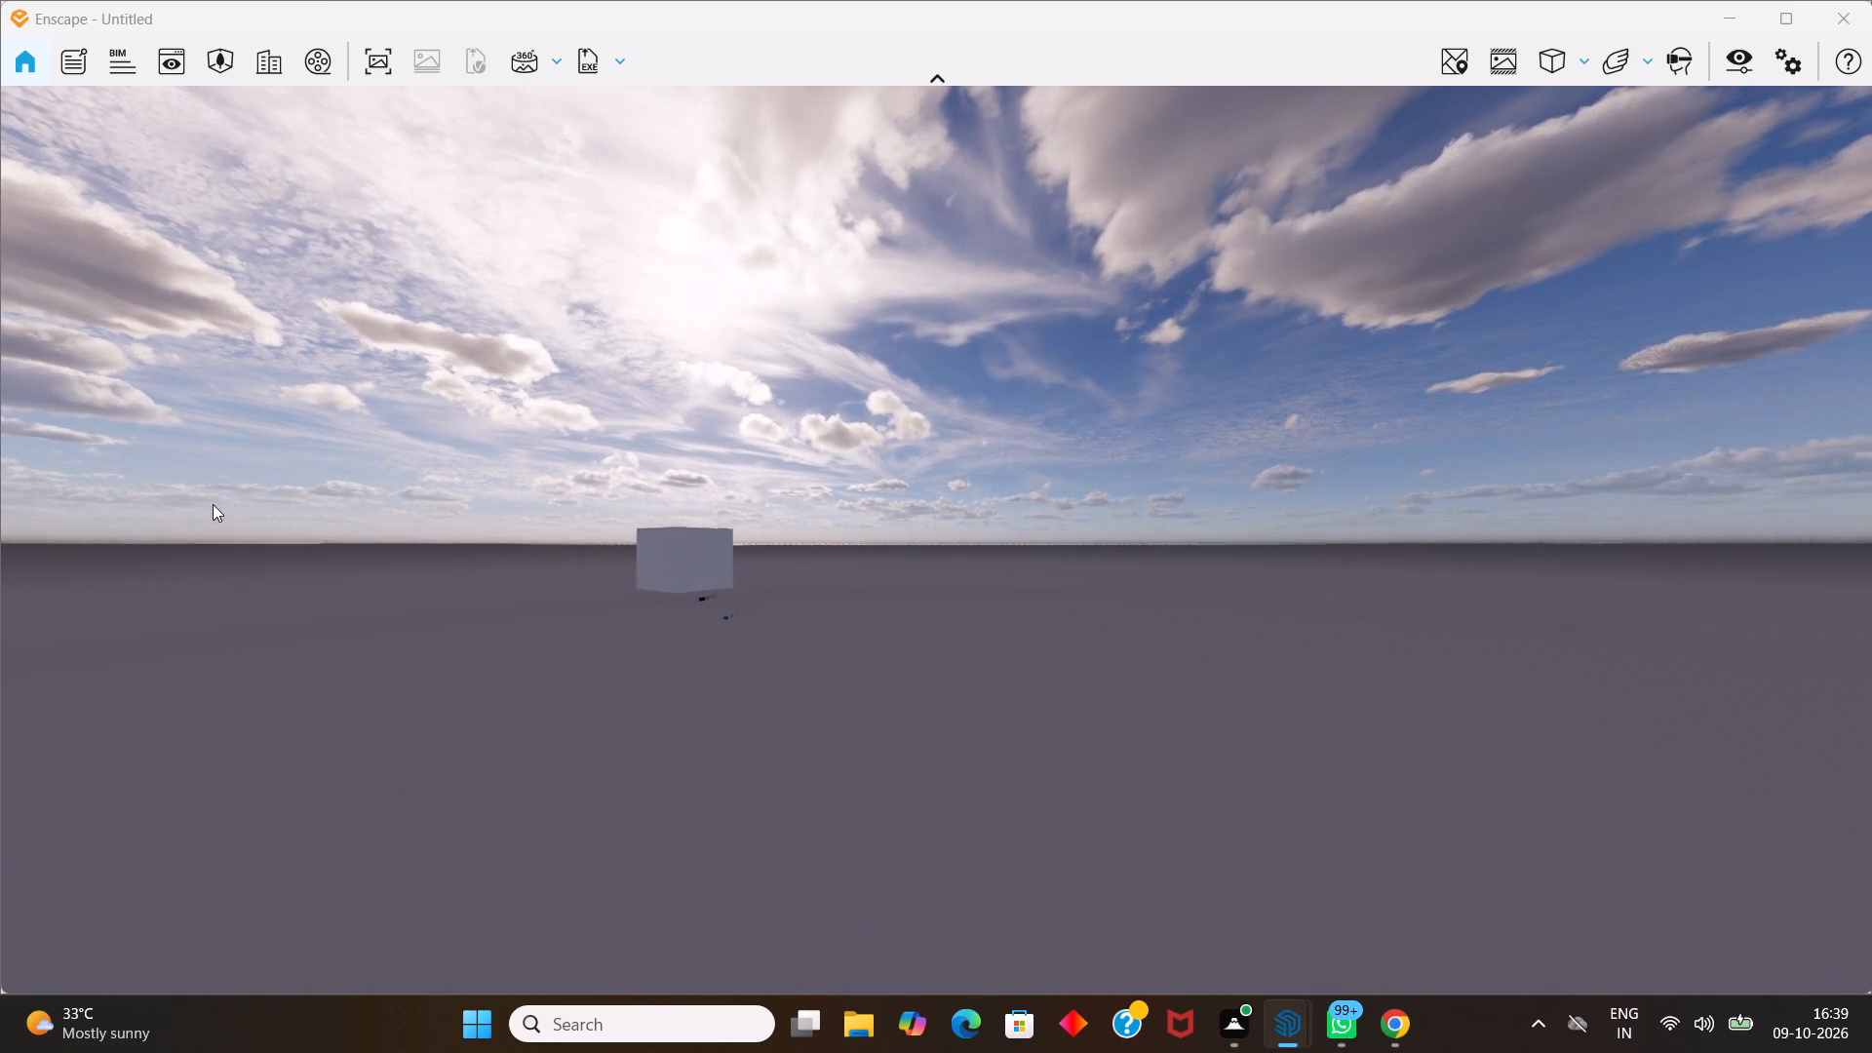
scroll(213, 504, "up", 4)
scroll(1871, 695, "up", 7)
scroll(0, 1008, "up", 2)
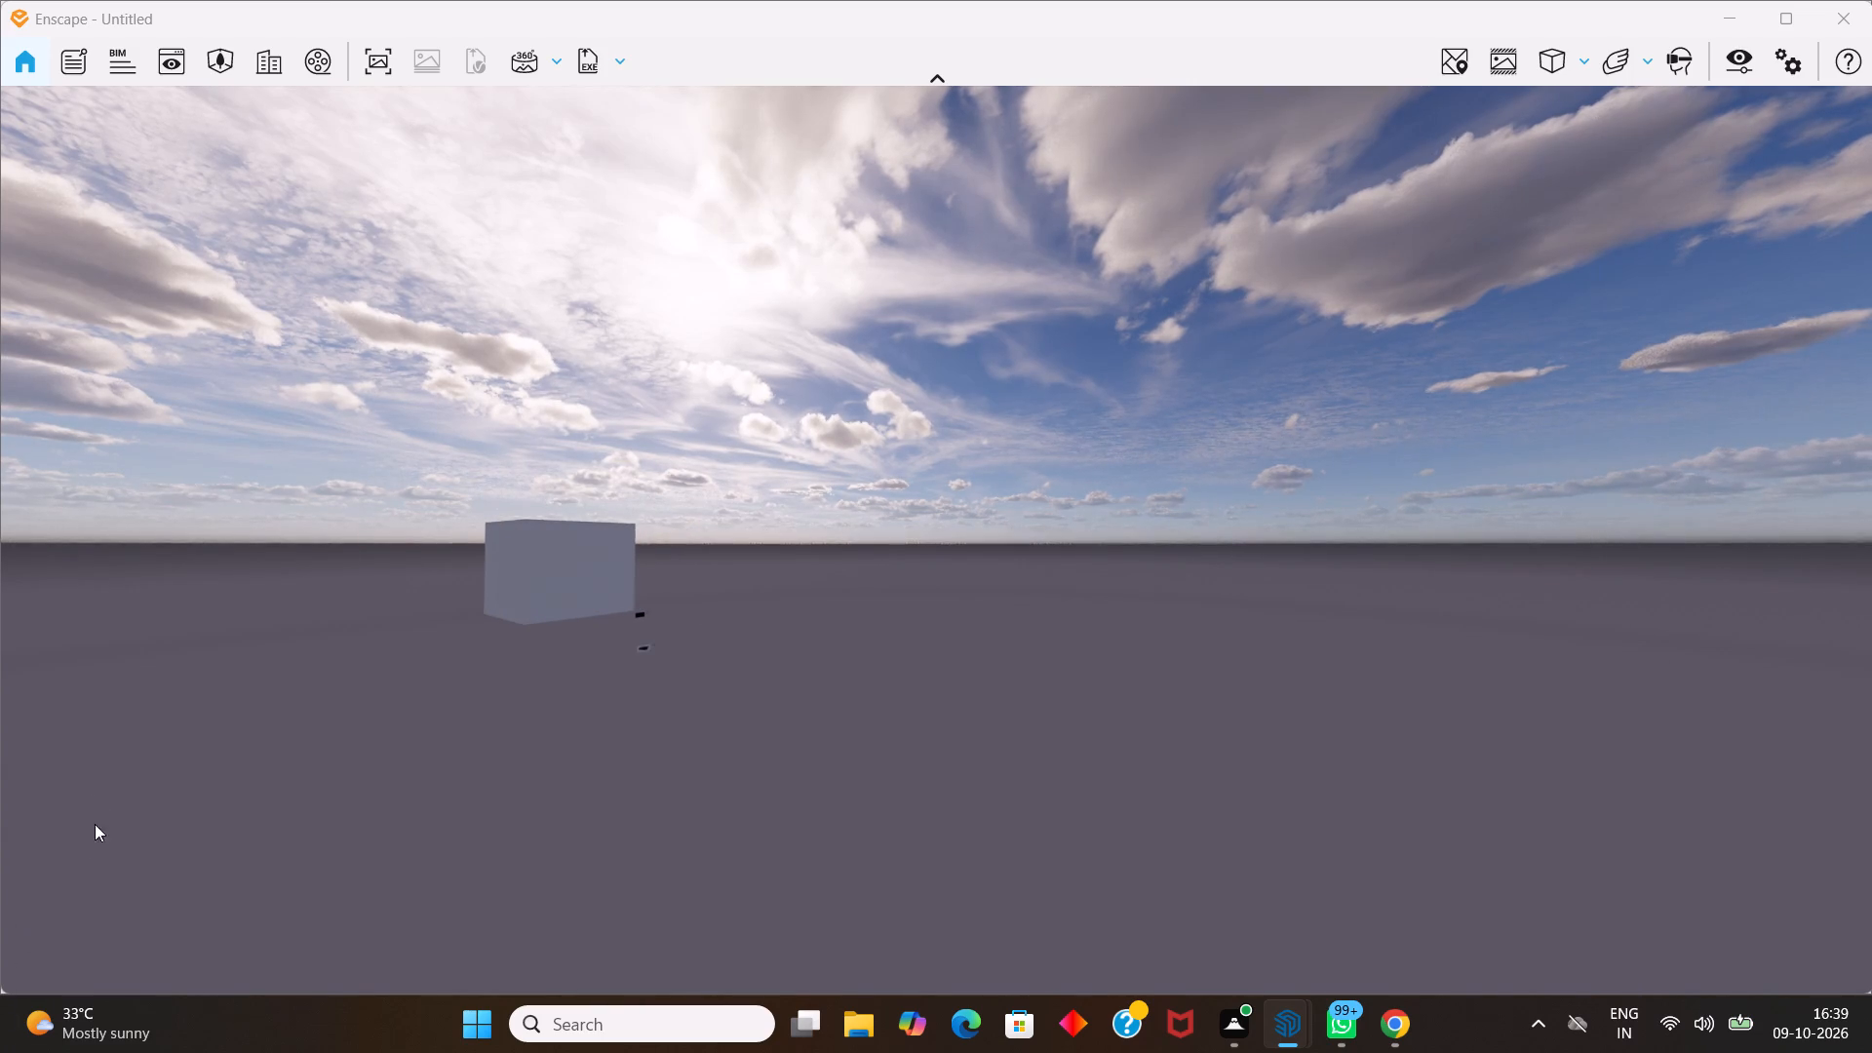
scroll(49, 704, "up", 17)
middle_click_drag(18, 540, 1871, 515)
scroll(1871, 551, "up", 1)
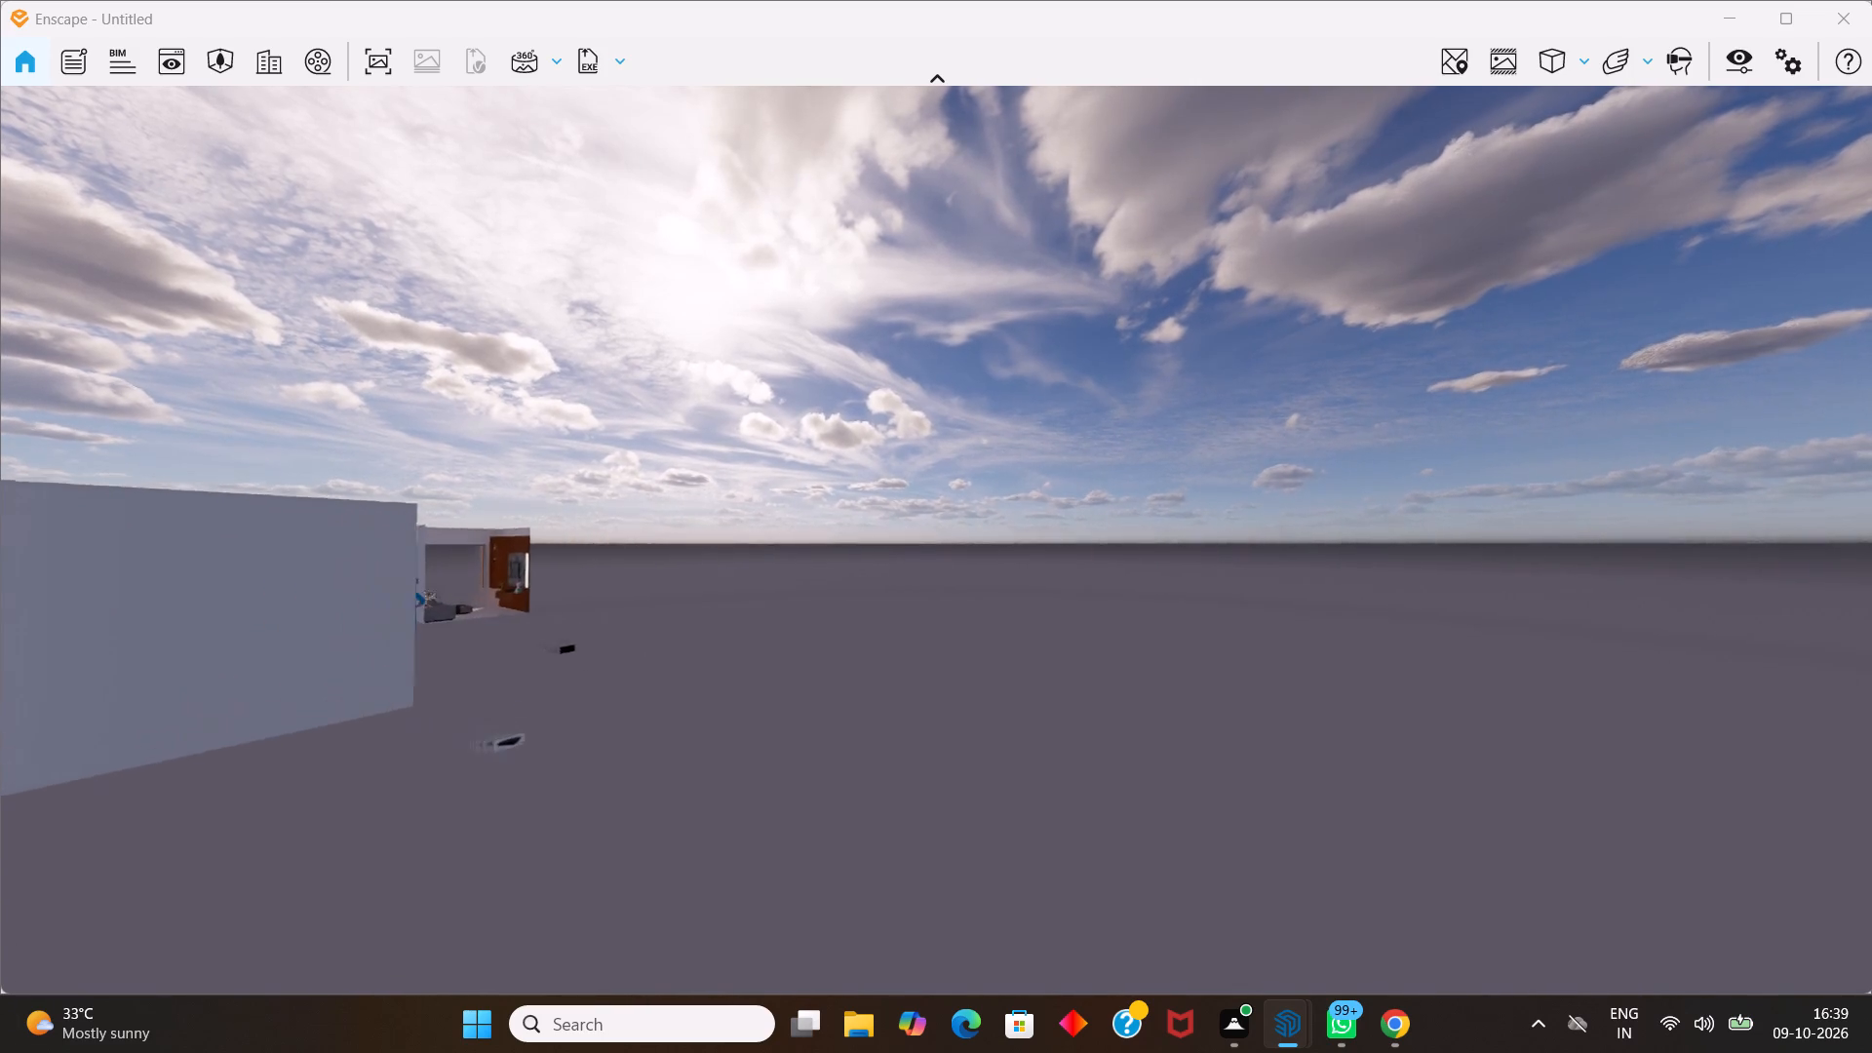
middle_click_drag(1871, 515, 1871, 86)
scroll(0, 521, "up", 12)
middle_click_drag(154, 373, 1382, 532)
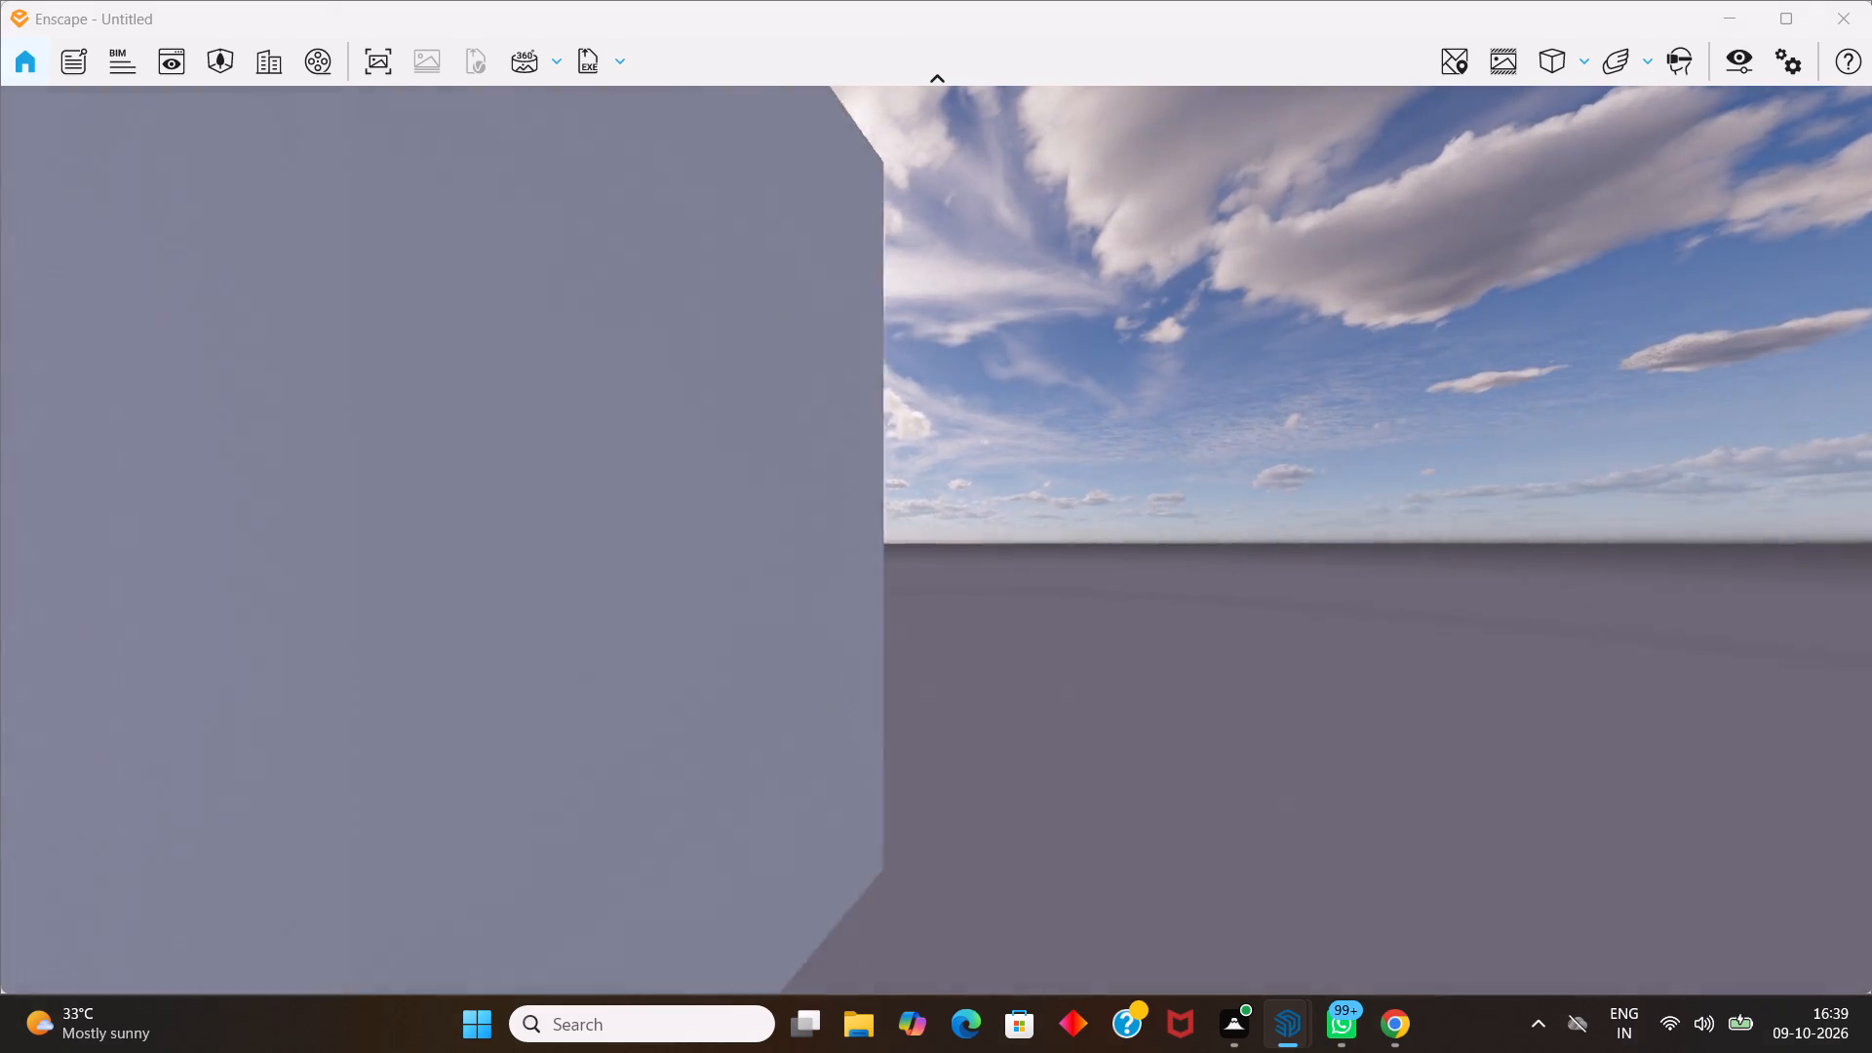
middle_click_drag(1382, 532, 1567, 538)
scroll(1568, 530, "up", 4)
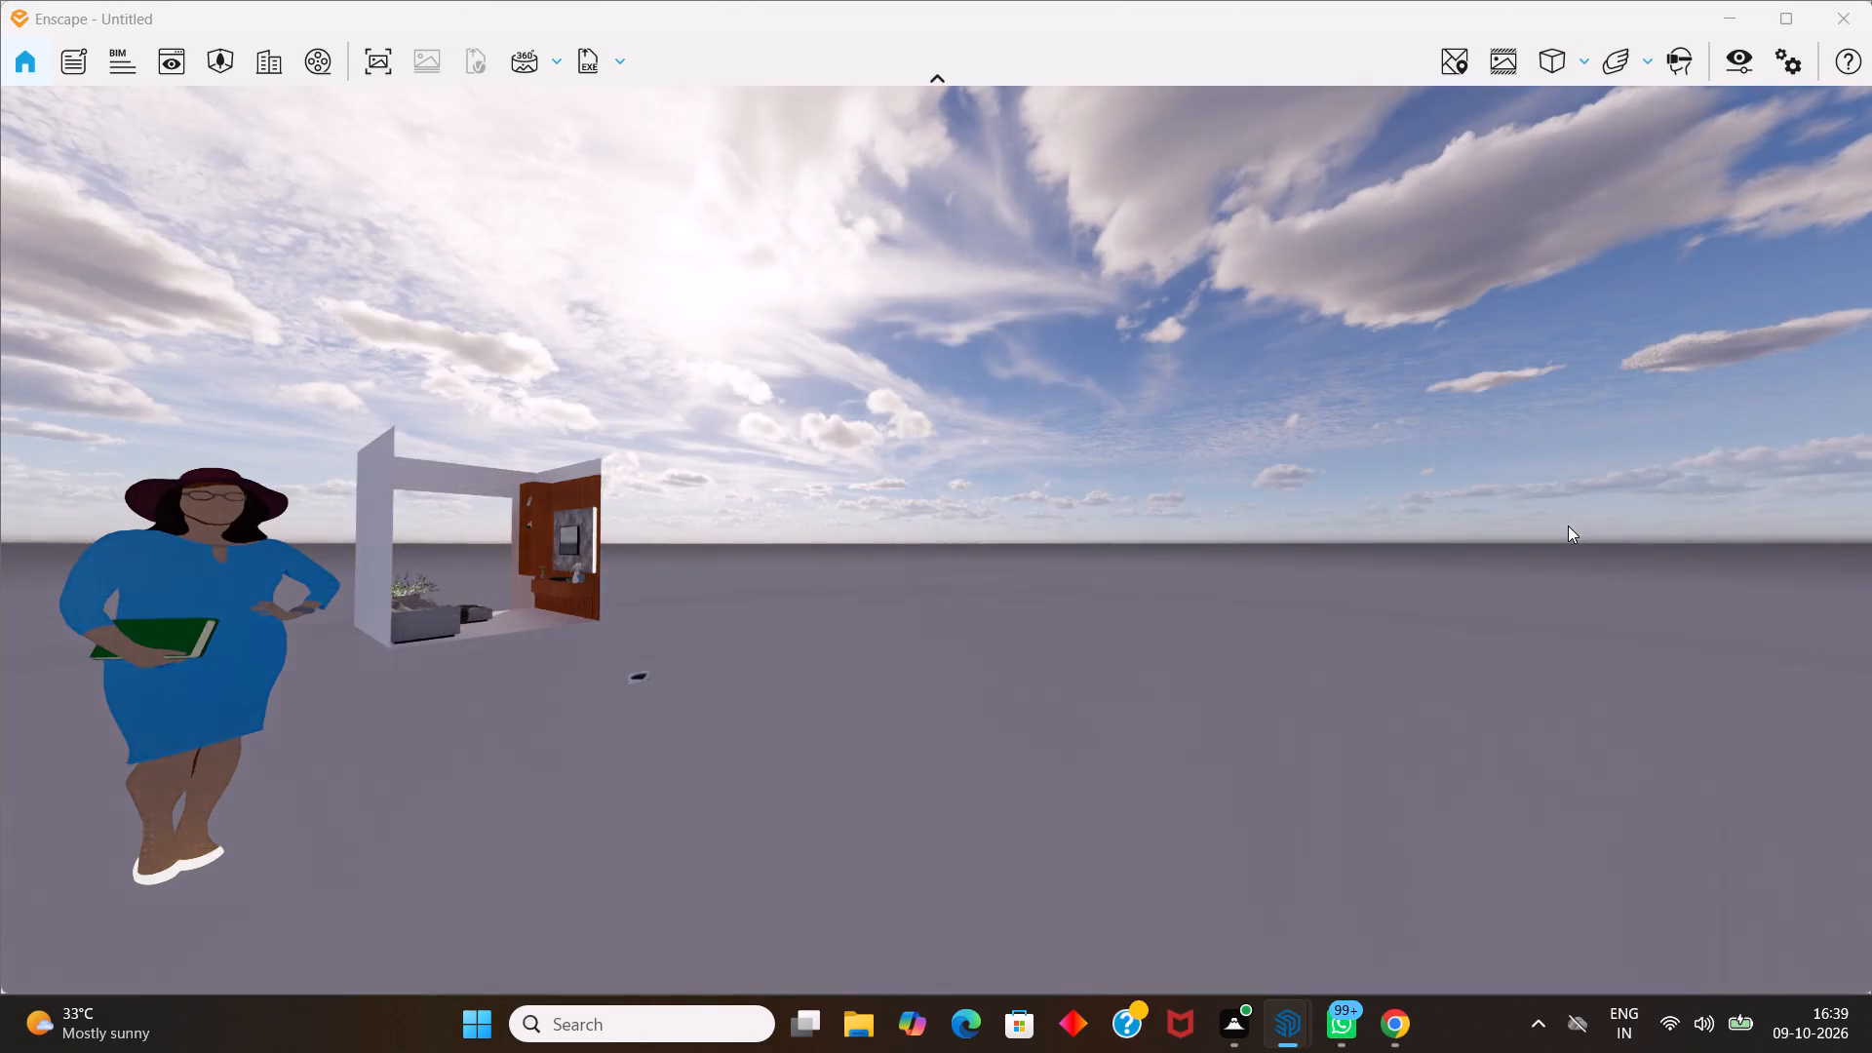
Pull back from the open room and examine the closed block's exterior from several angles and distances.
scroll(1568, 526, "down", 14)
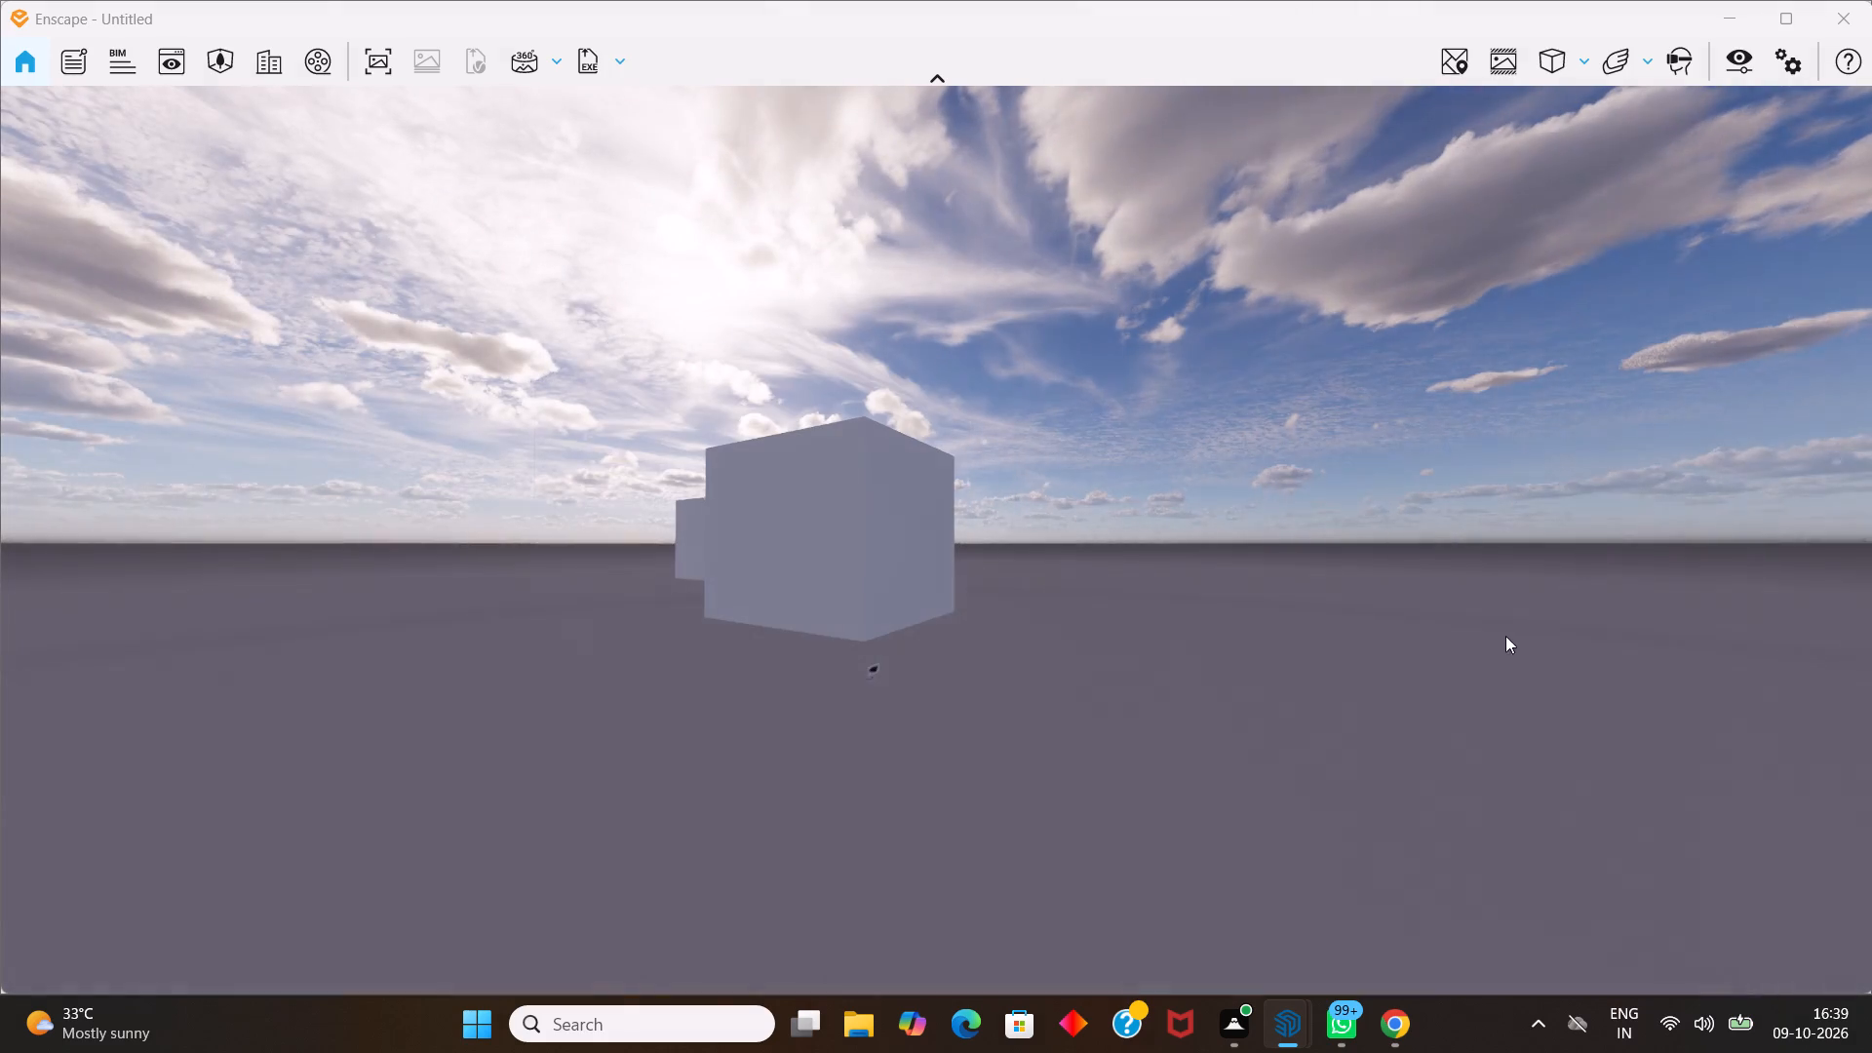
middle_click_drag(1032, 654, 85, 936)
scroll(1032, 654, "down", 1)
left_click_drag(656, 717, 85, 936)
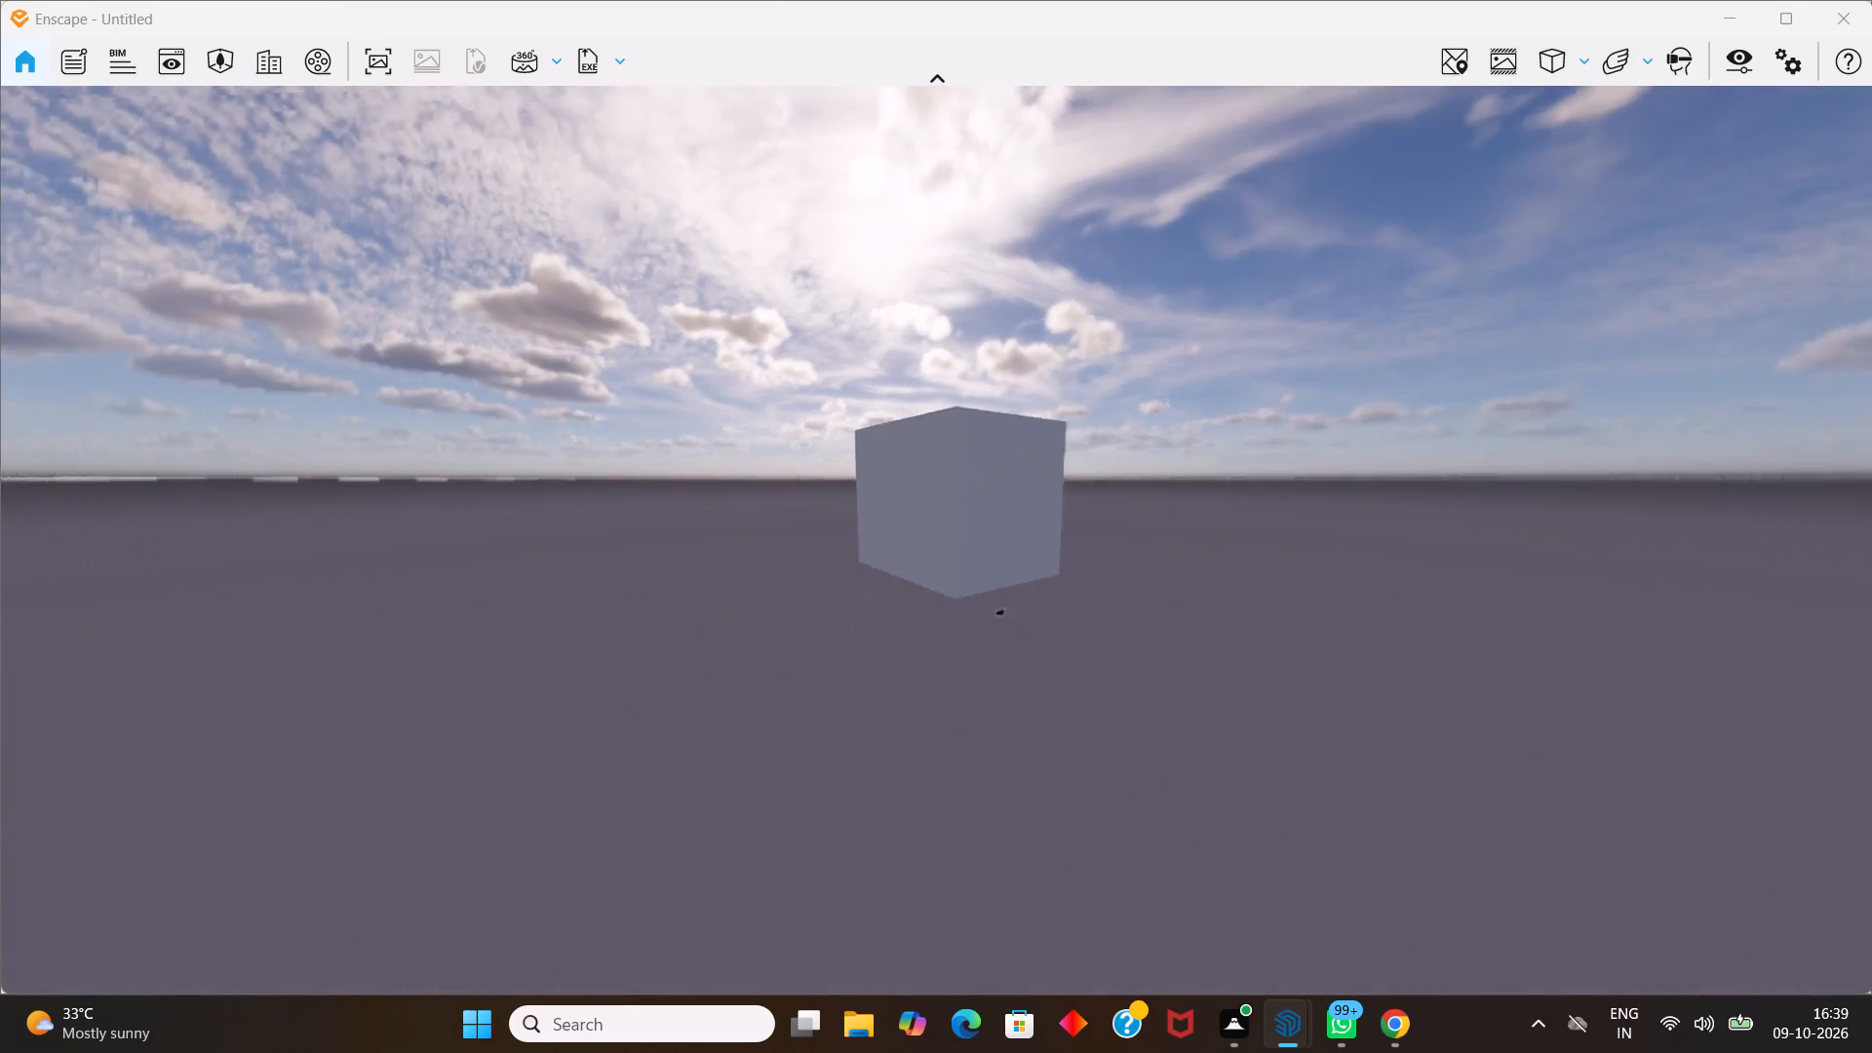
left_click_drag(85, 936, 162, 974)
middle_click_drag(85, 936, 945, 541)
scroll(955, 543, "up", 1)
middle_click_drag(945, 541, 970, 543)
middle_click_drag(749, 610, 428, 537)
left_click_drag(749, 609, 428, 537)
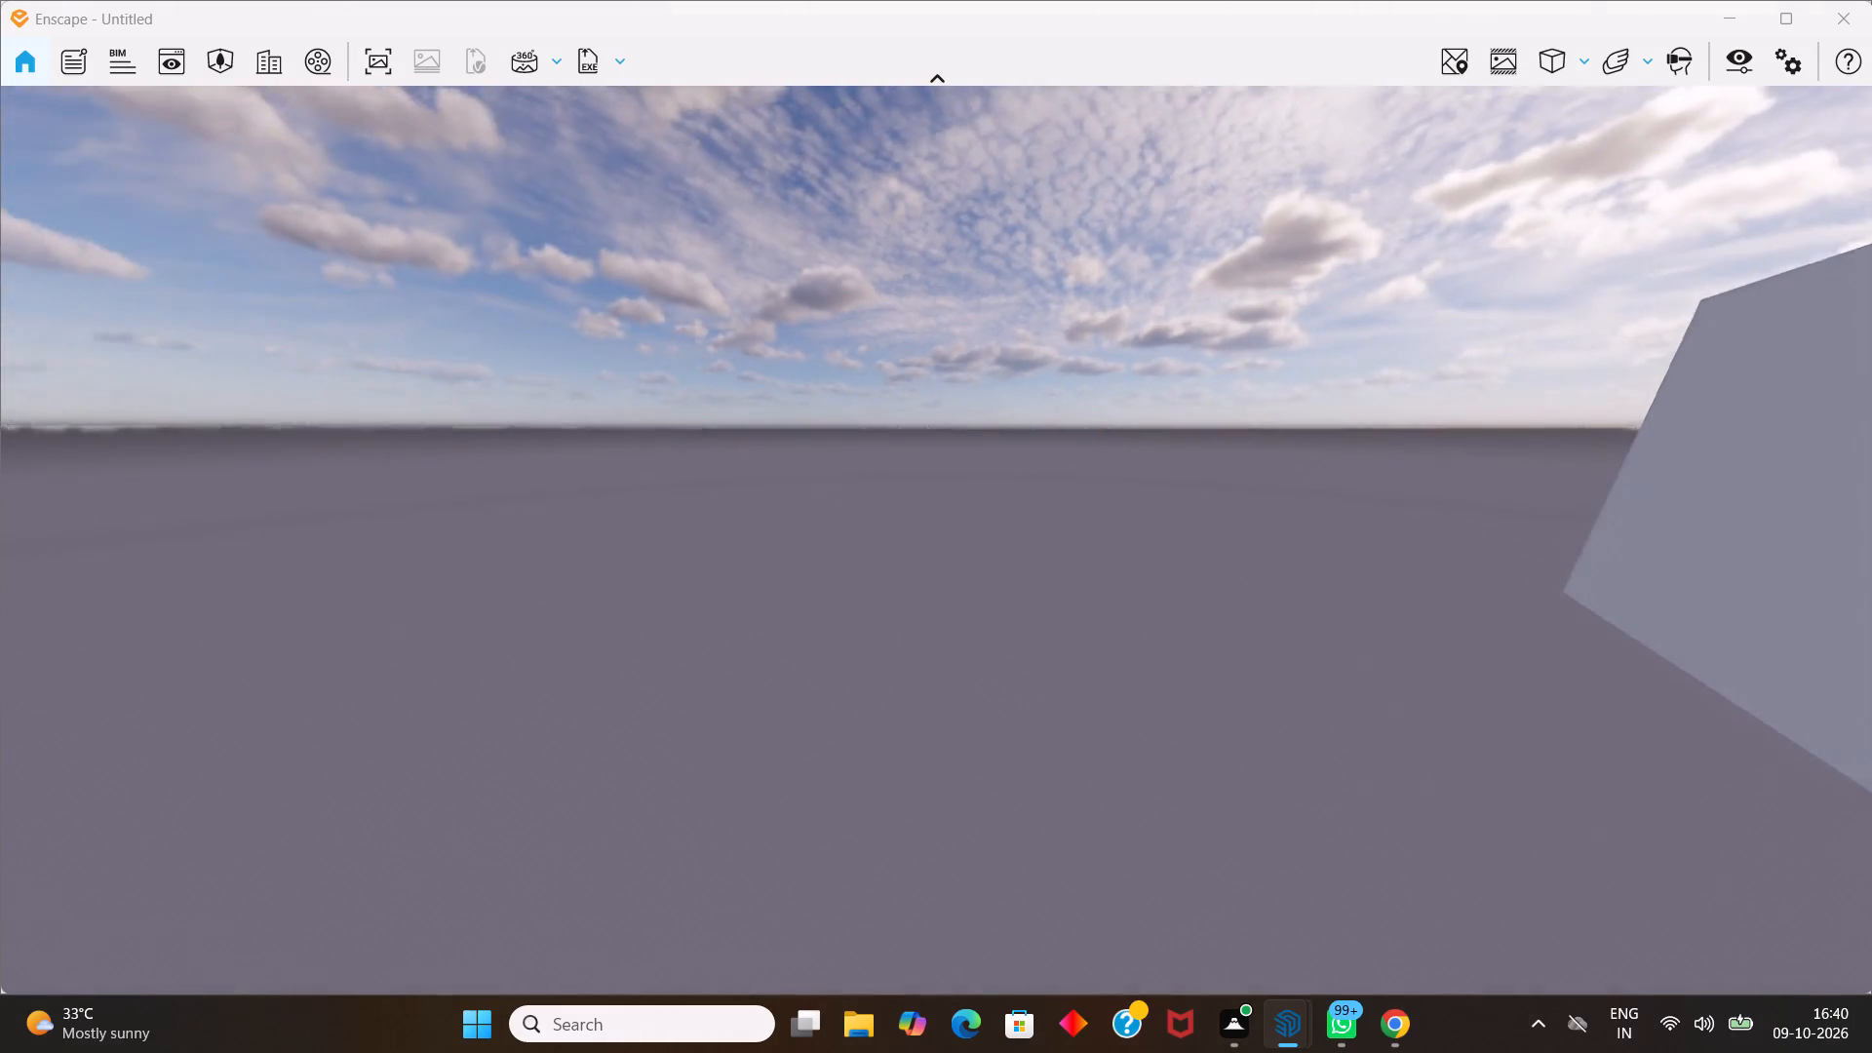
middle_click_drag(428, 537, 593, 524)
left_click_drag(428, 537, 593, 524)
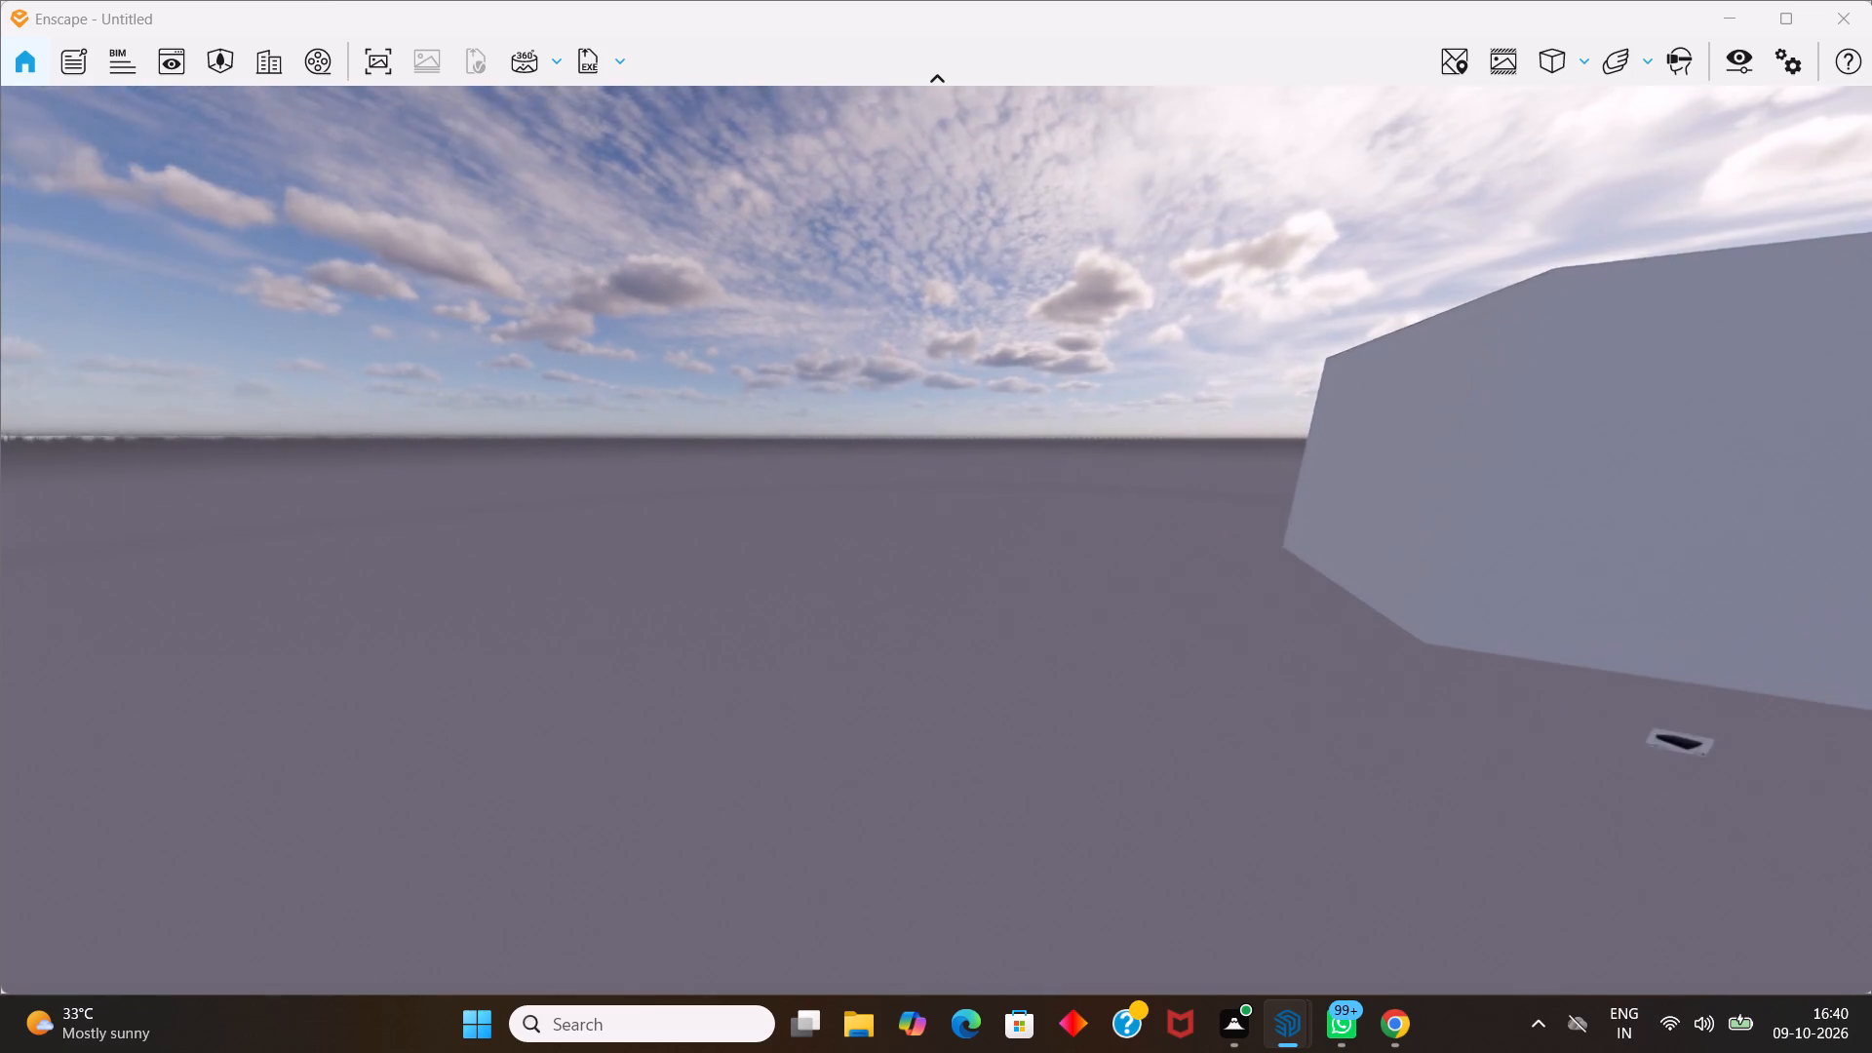
left_click_drag(593, 524, 798, 496)
middle_click_drag(593, 524, 937, 539)
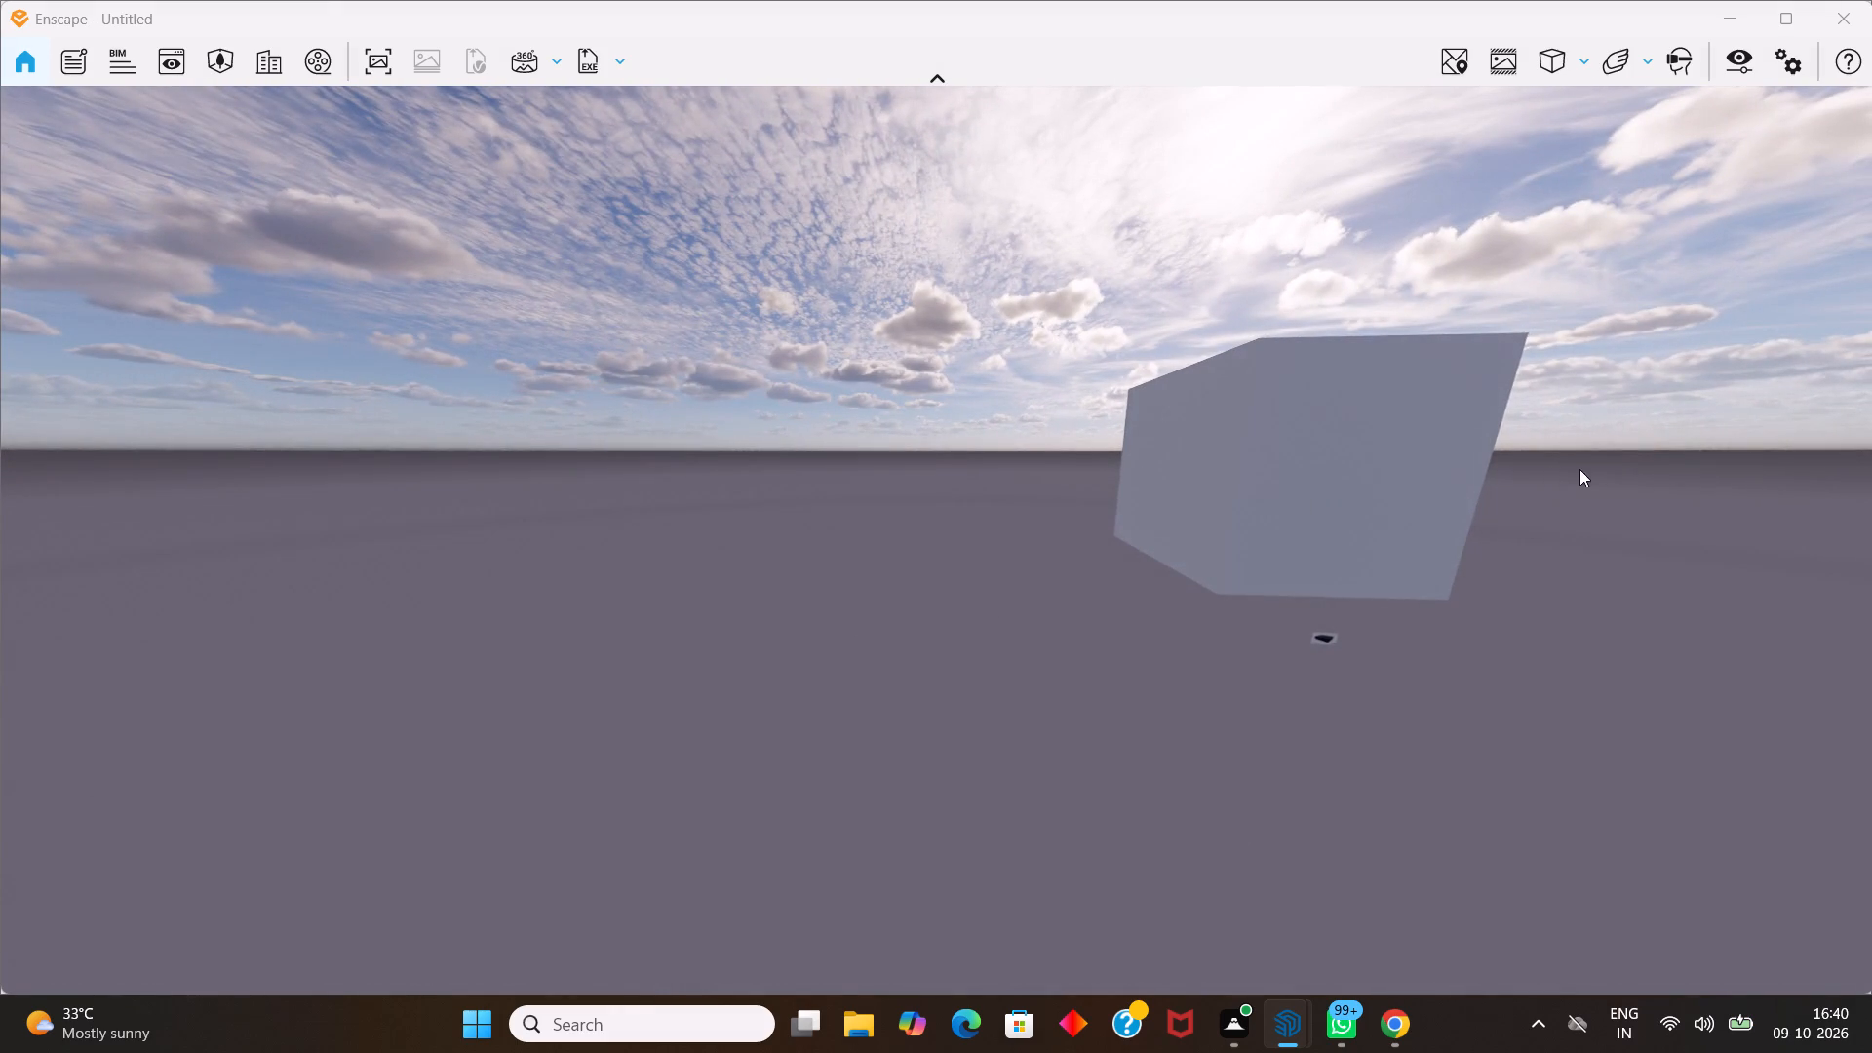
scroll(1594, 469, "up", 3)
middle_click_drag(1600, 469, 956, 540)
scroll(1530, 469, "down", 9)
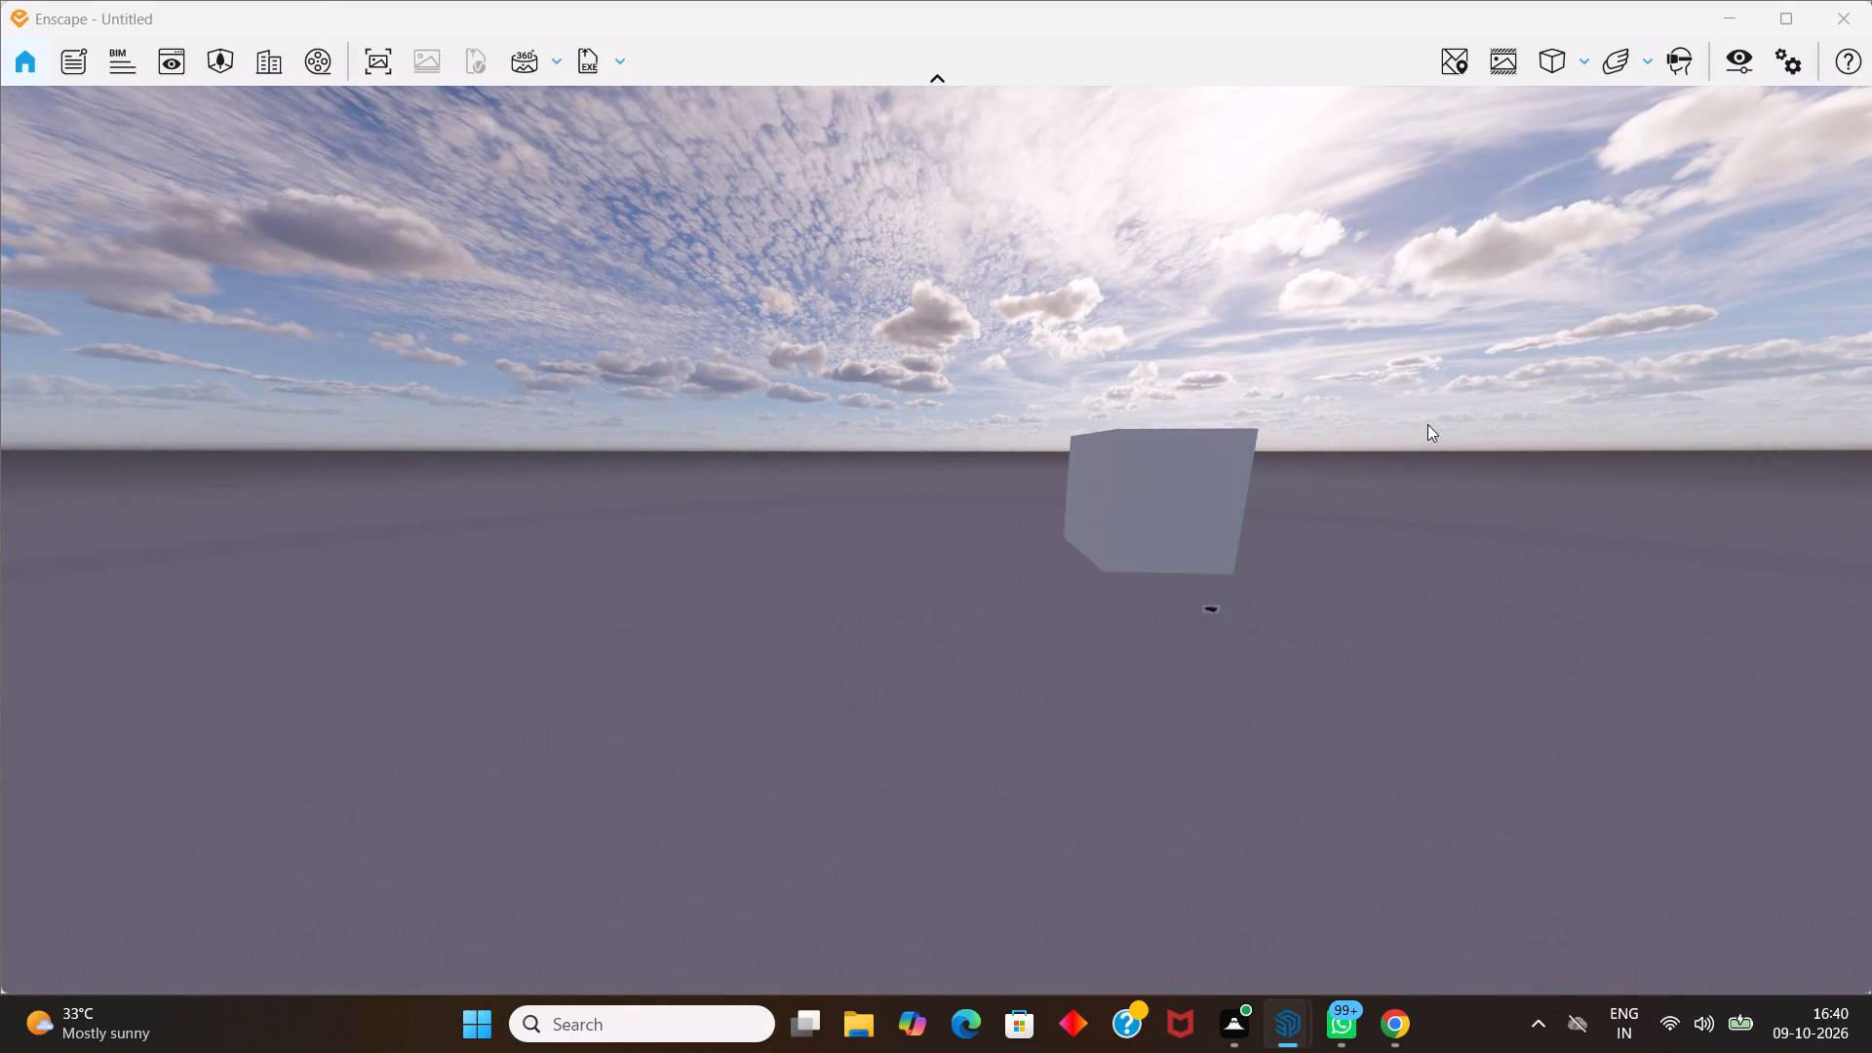
Compare the closed block and the open room behind it from raised viewpoints at varying distances.
middle_click_drag(1427, 424, 450, 639)
left_click_drag(626, 591, 450, 639)
middle_click_drag(450, 639, 945, 543)
scroll(1498, 434, "up", 2)
scroll(1551, 395, "down", 11)
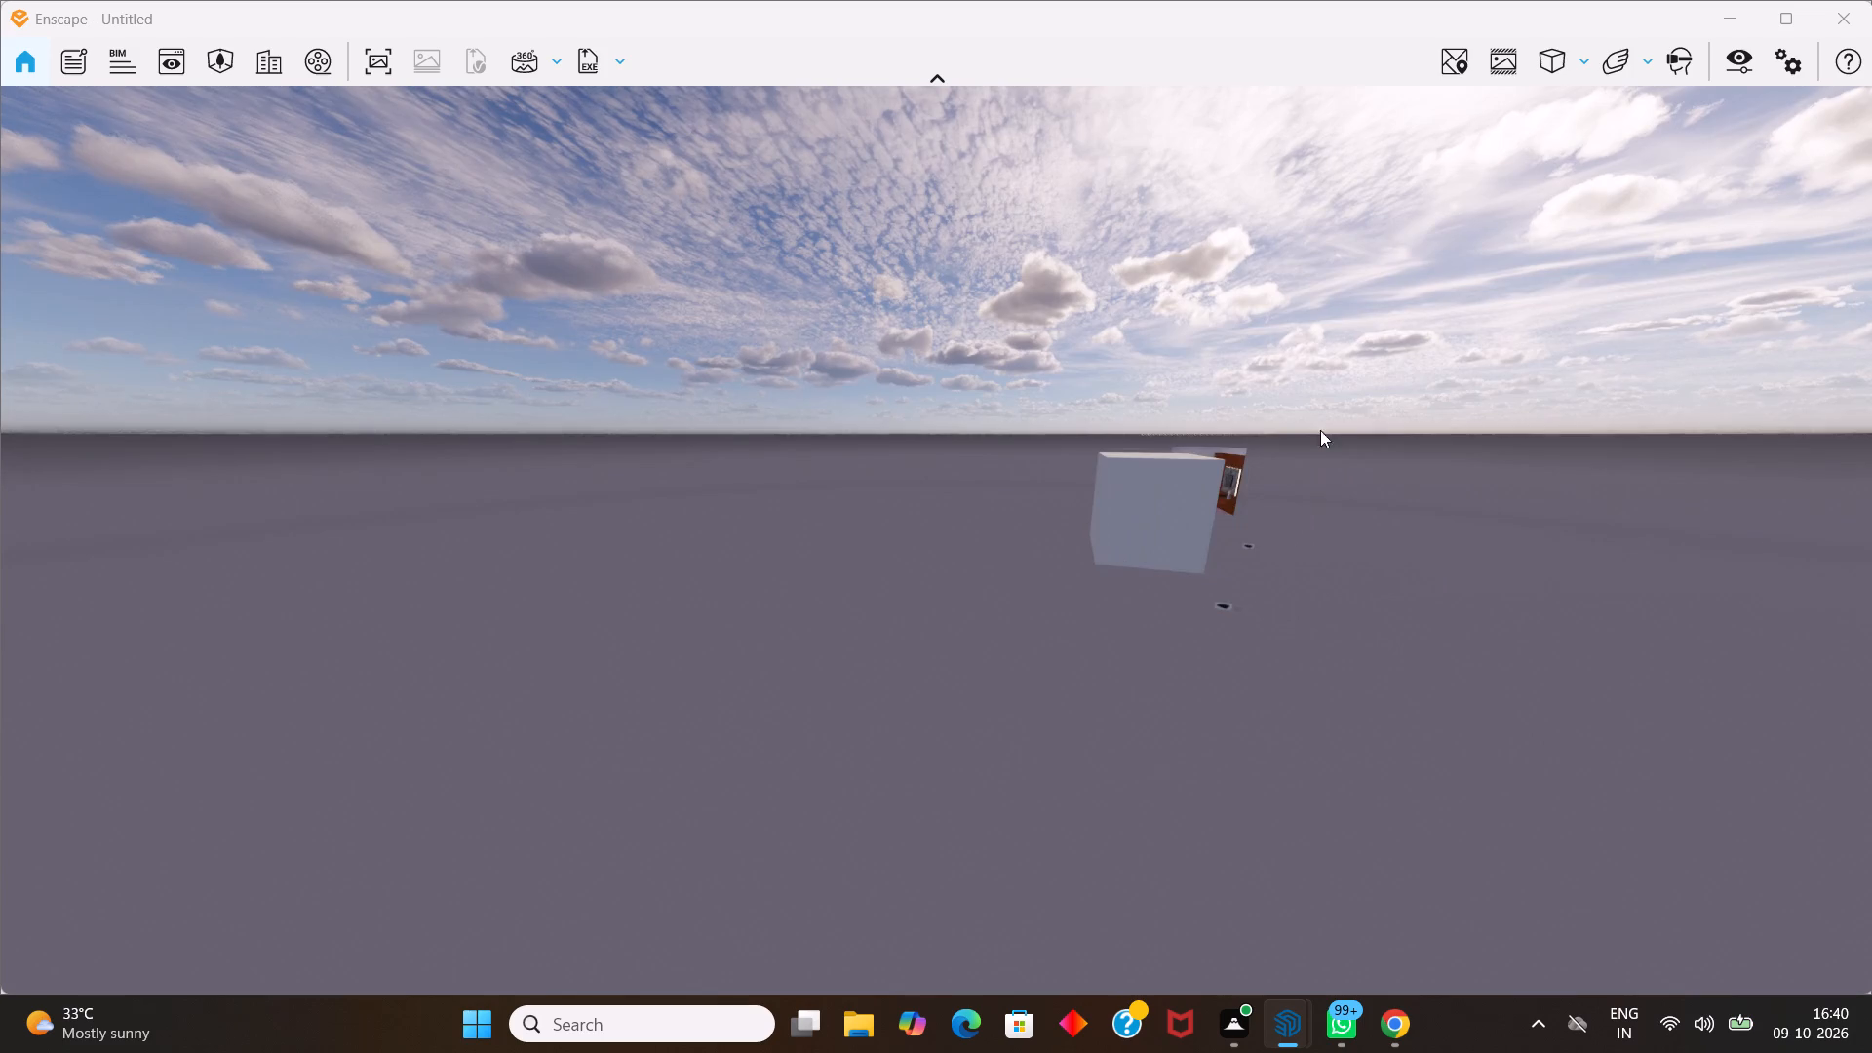
scroll(1320, 430, "down", 7)
middle_click_drag(1301, 467, 896, 507)
left_click_drag(1301, 467, 896, 507)
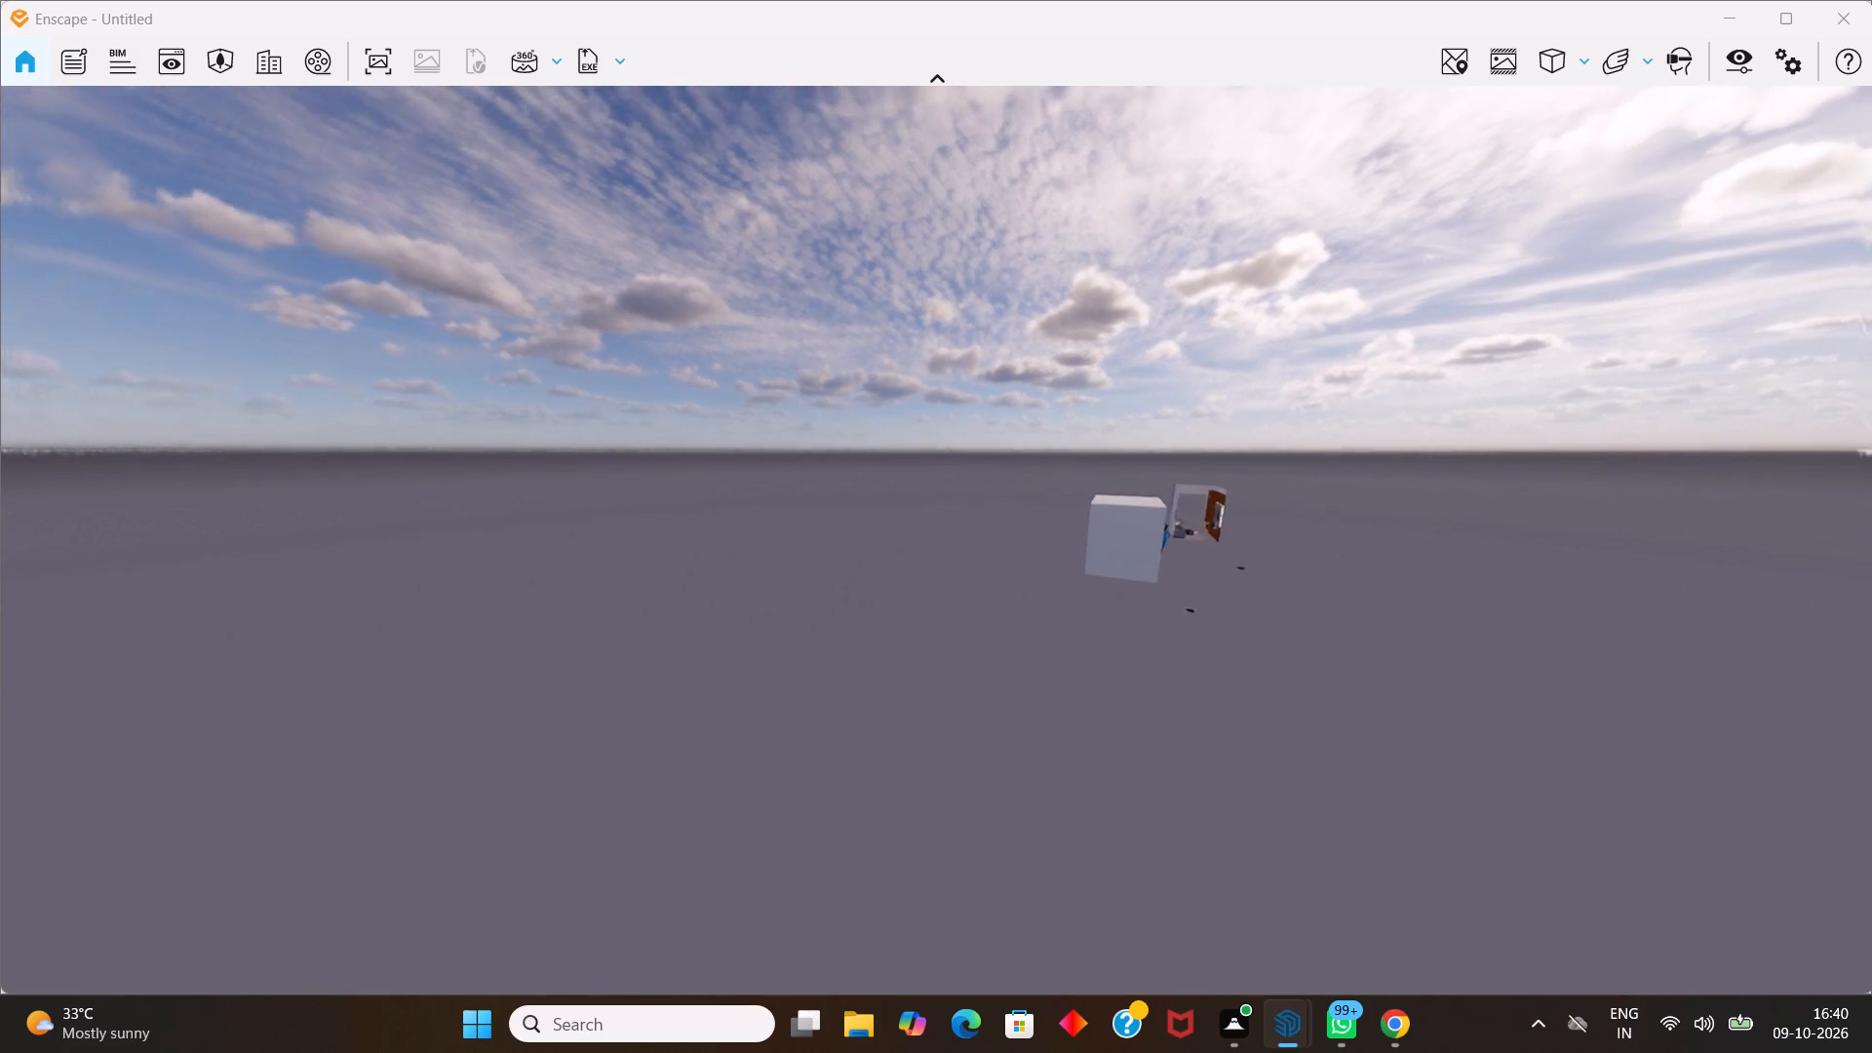
left_click_drag(896, 507, 945, 496)
middle_click_drag(896, 507, 937, 537)
scroll(1295, 484, "up", 10)
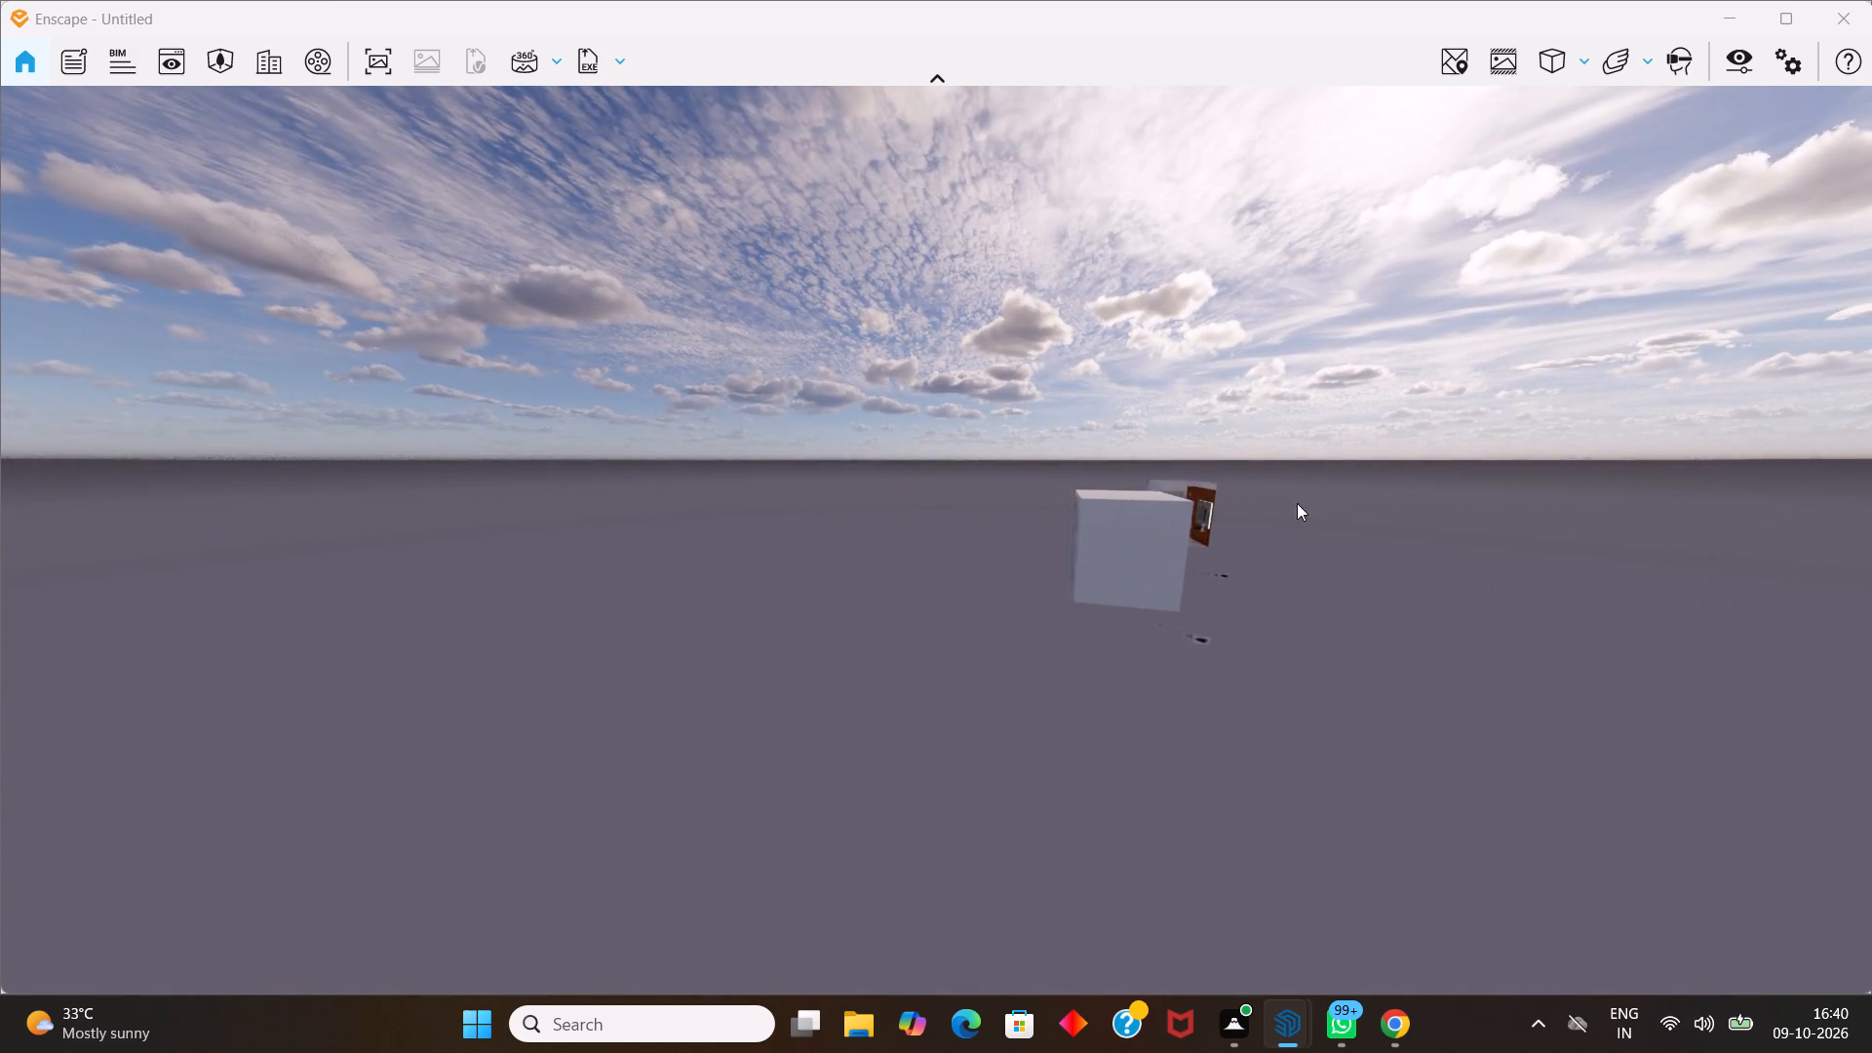
left_click_drag(1303, 506, 1070, 414)
middle_click_drag(934, 539, 951, 530)
scroll(1321, 524, "up", 9)
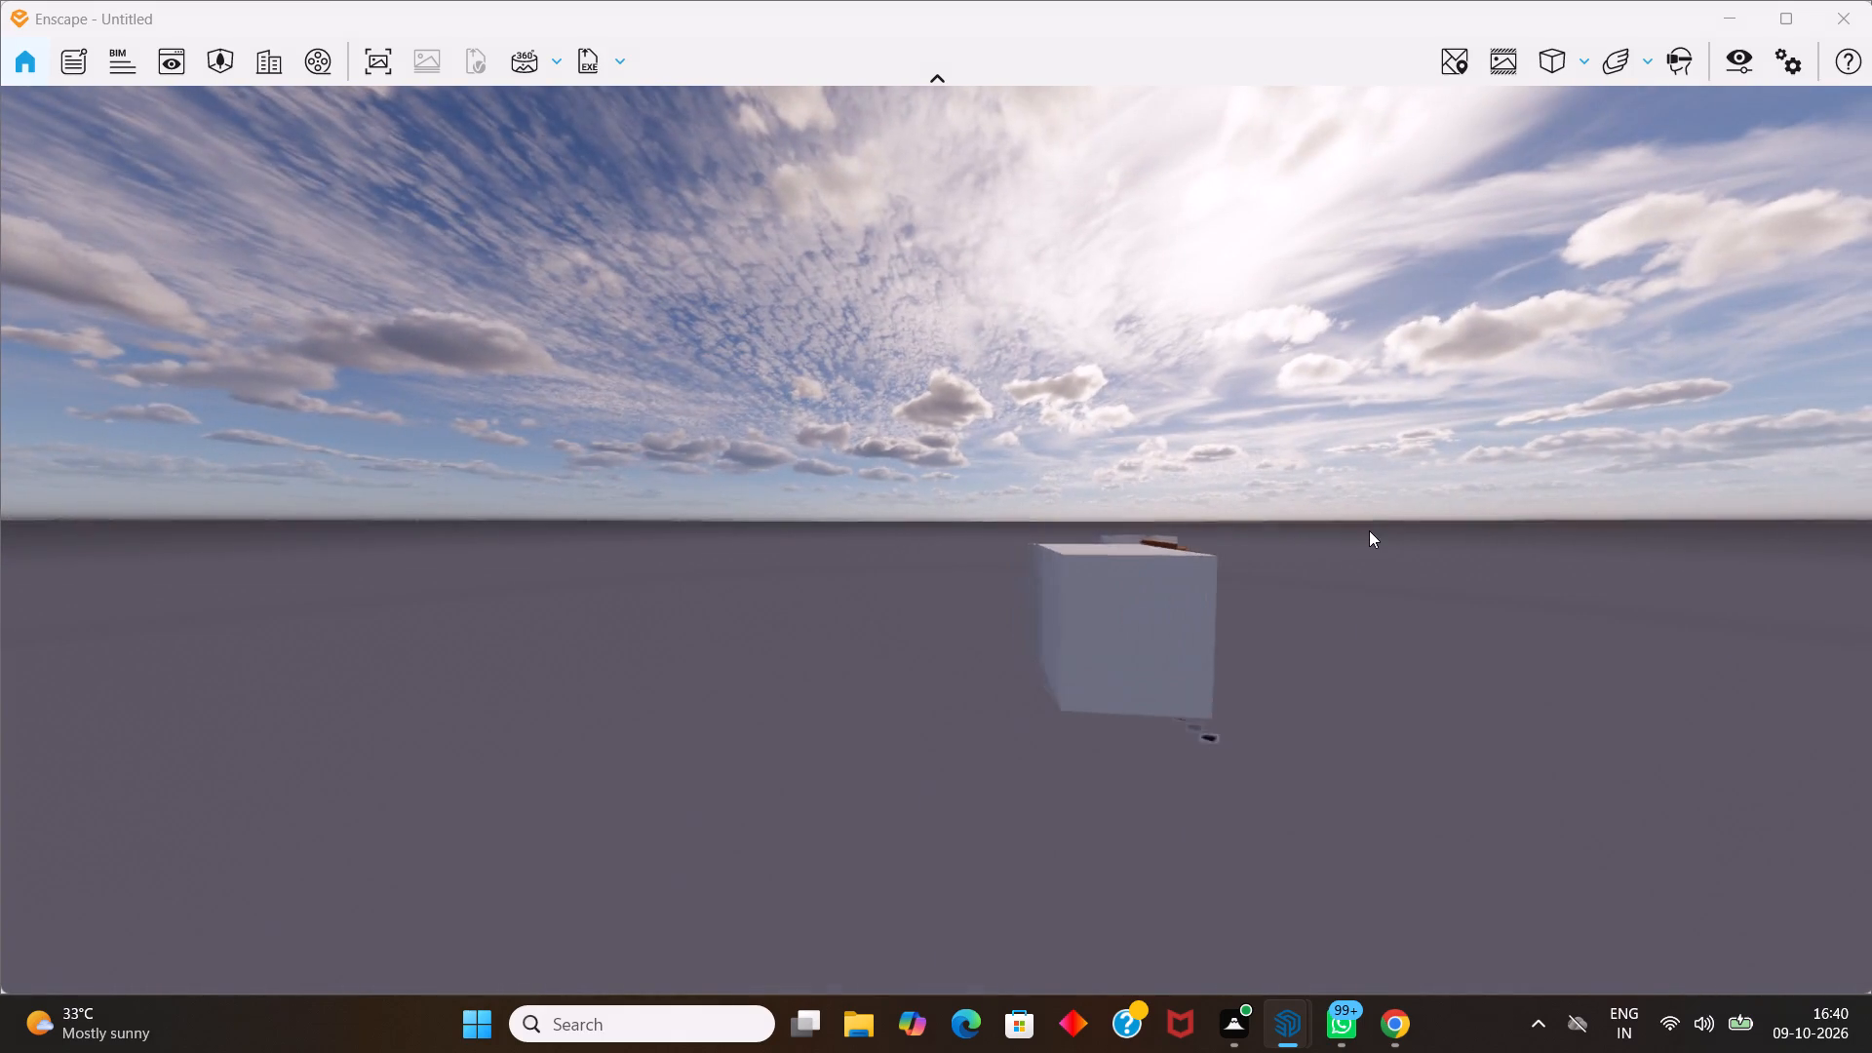
middle_click_drag(1392, 544, 1, 481)
scroll(1422, 606, "up", 2)
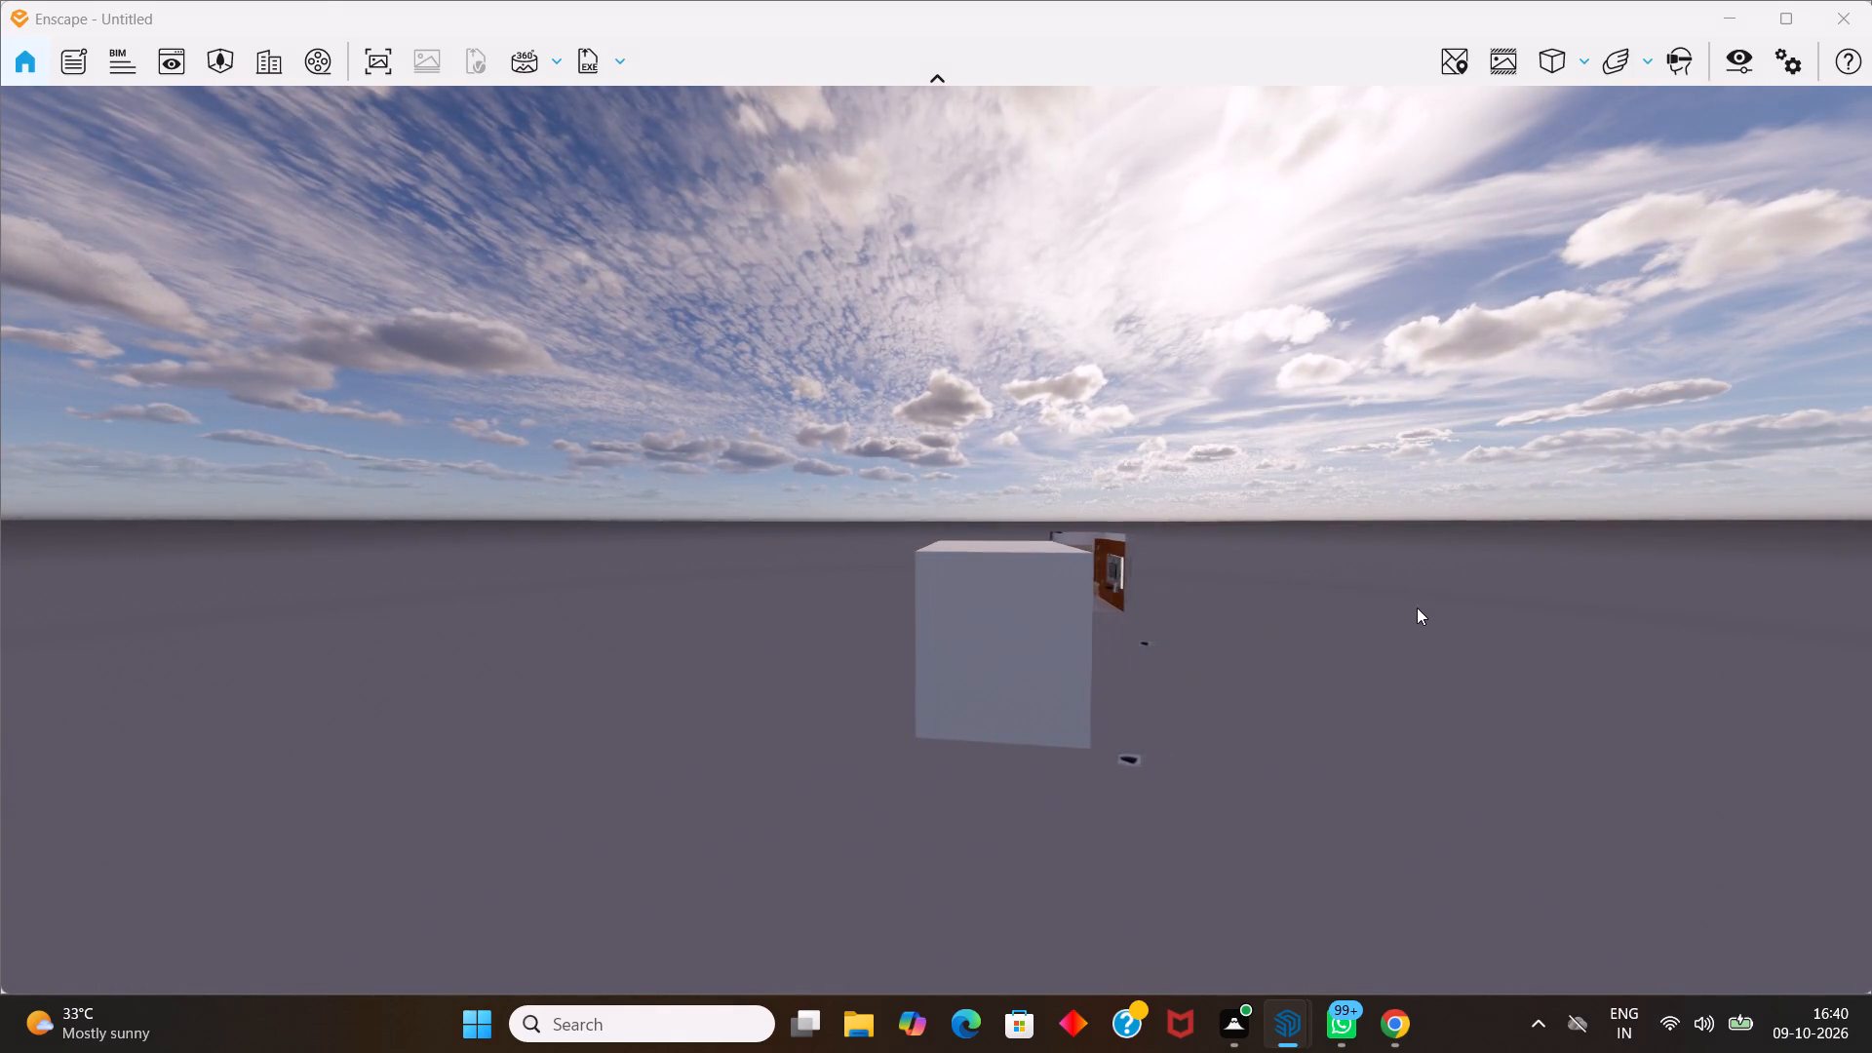
scroll(1417, 607, "up", 1)
scroll(1437, 699, "down", 3)
middle_click_drag(1419, 711, 936, 534)
left_click_drag(1407, 704, 1350, 662)
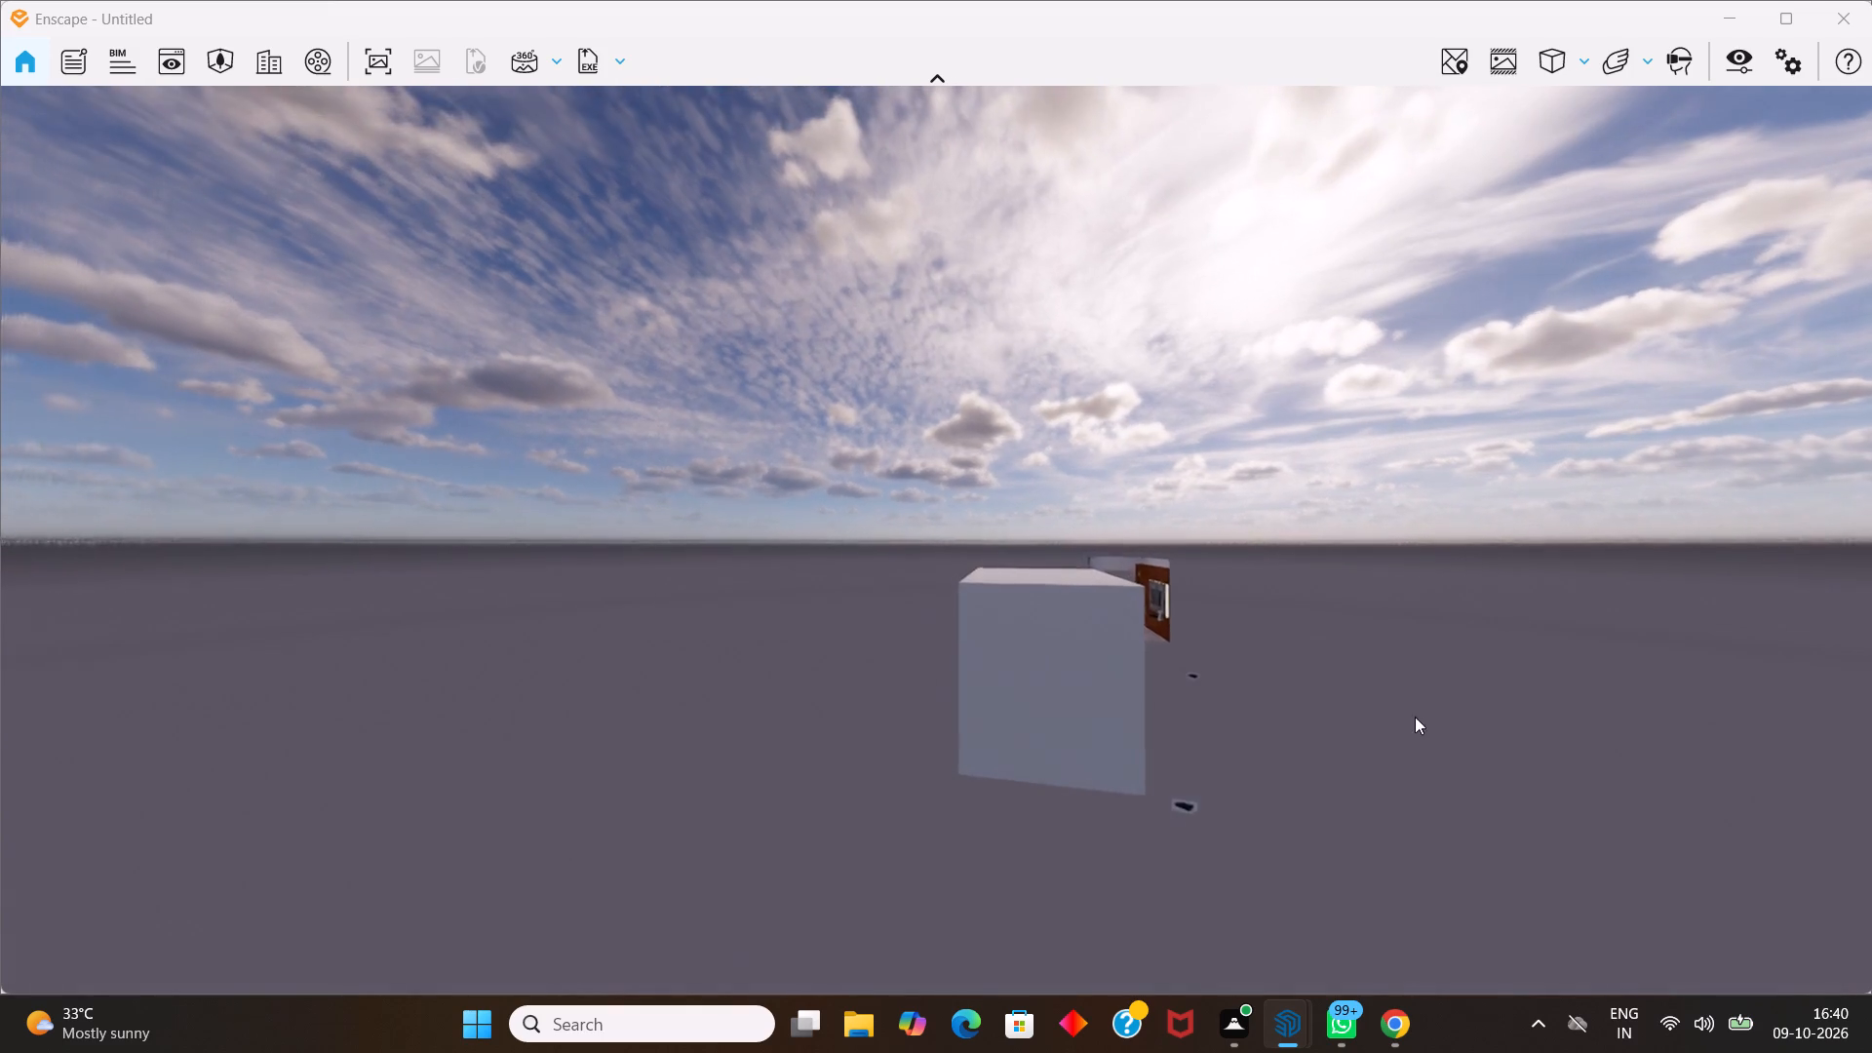
scroll(1403, 771, "up", 3)
scroll(1368, 838, "down", 10)
scroll(1331, 942, "down", 1)
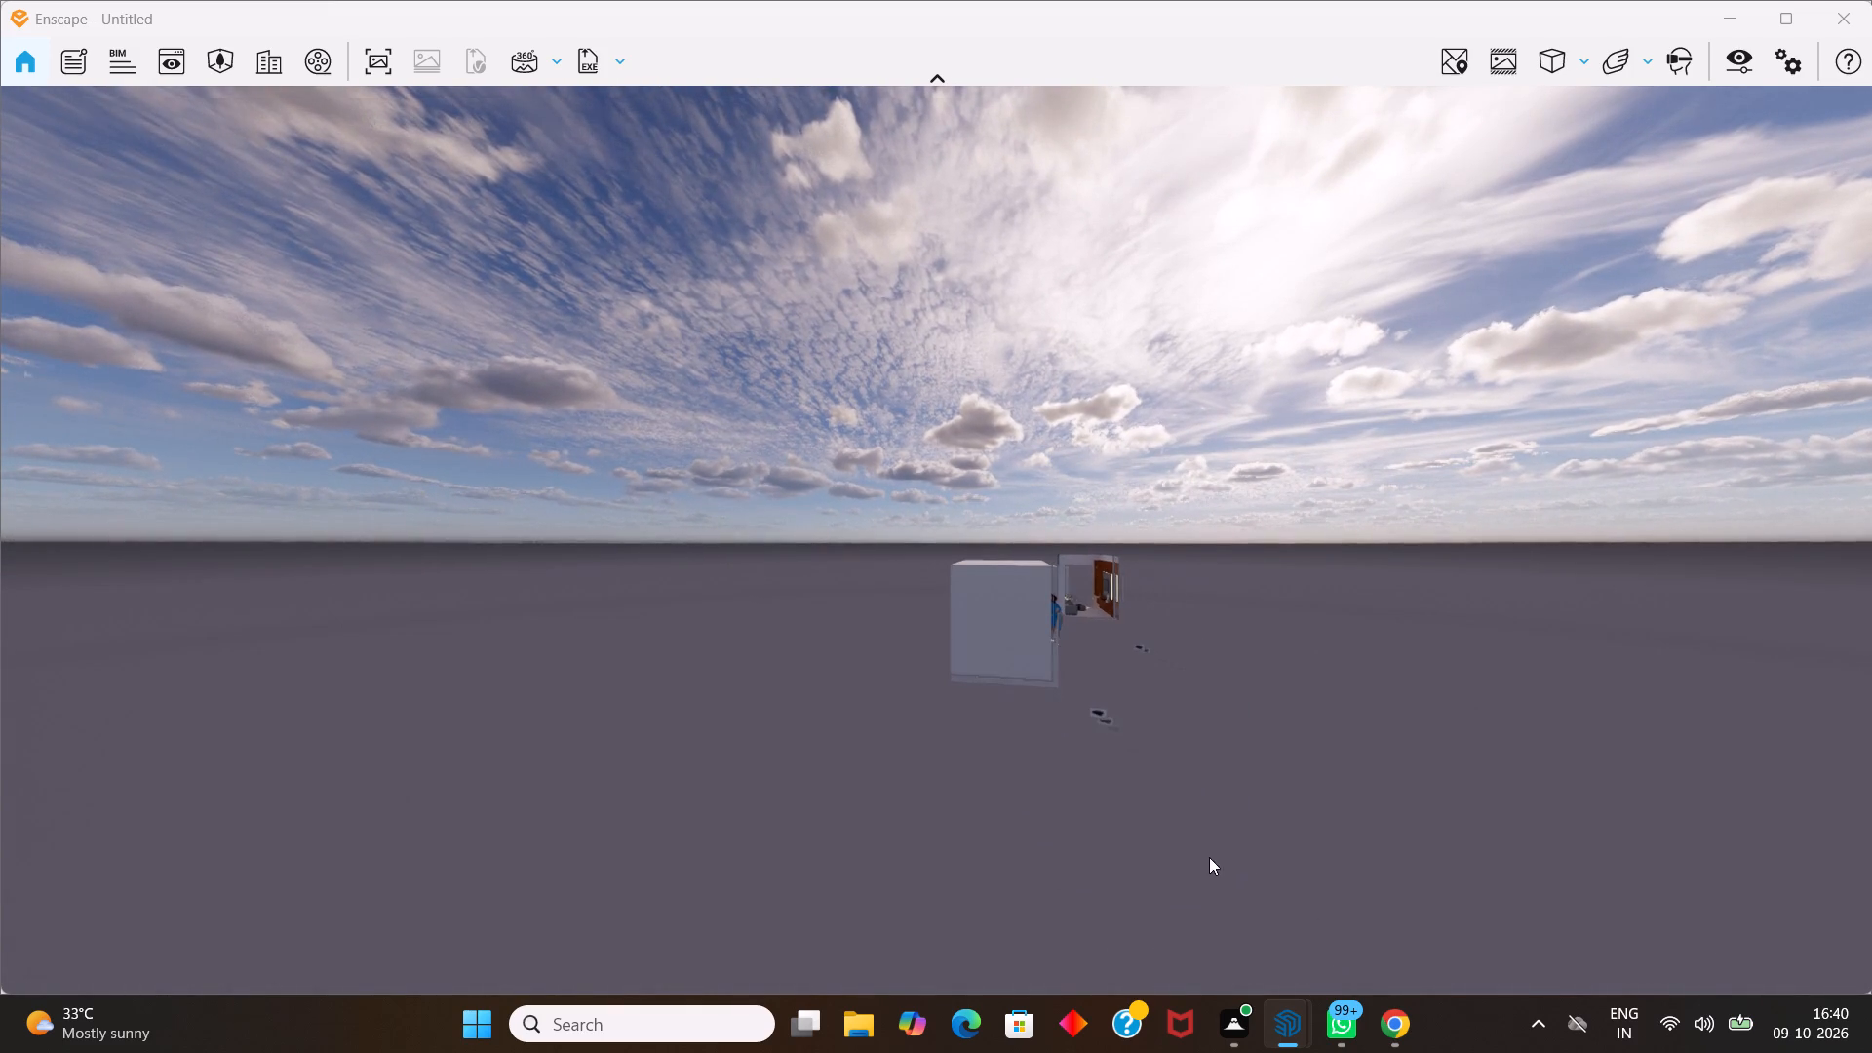
Examine both room blocks against the sky from farther back, varying the camera's tilt and distance.
middle_click_drag(1227, 876, 964, 562)
left_click_drag(936, 536, 897, 420)
middle_click_drag(1228, 876, 970, 616)
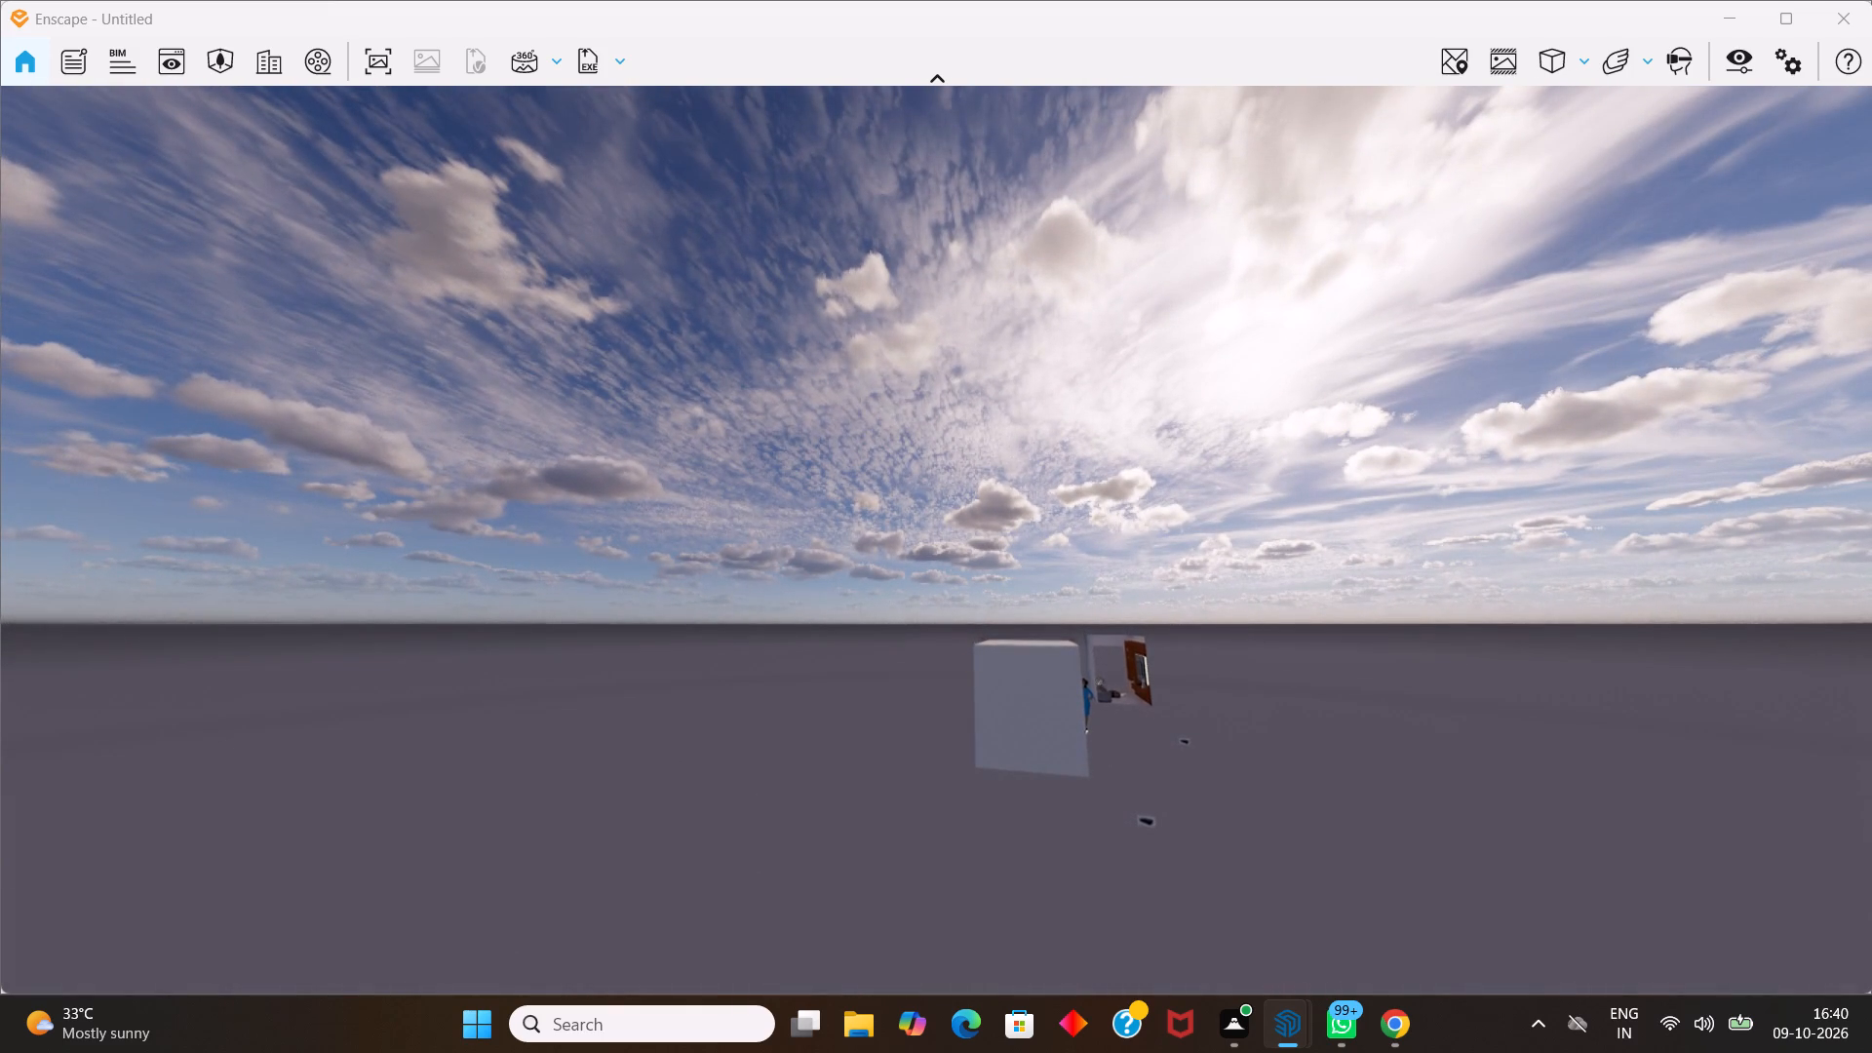
middle_click_drag(970, 616, 970, 617)
scroll(1222, 828, "up", 5)
scroll(1226, 850, "down", 14)
middle_click_drag(1111, 884, 1082, 734)
left_click_drag(1087, 822, 1082, 734)
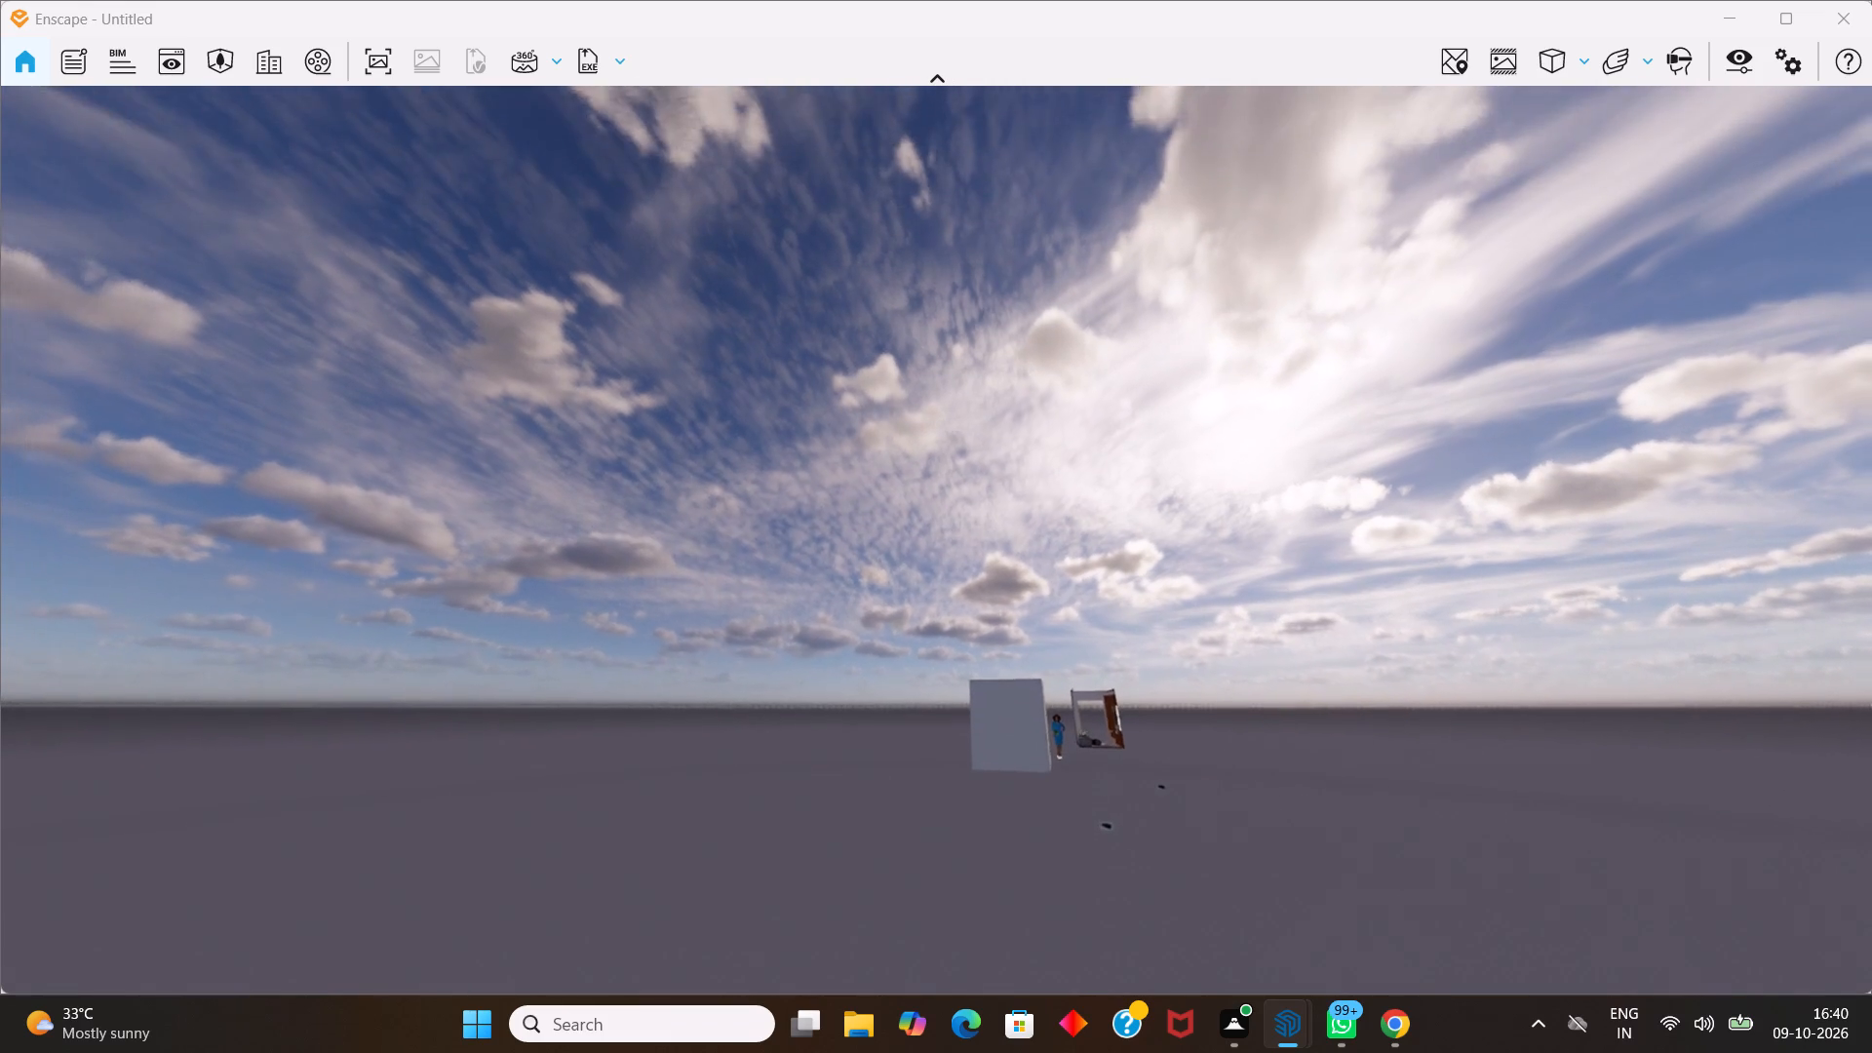
left_click_drag(1082, 734, 1130, 846)
middle_click_drag(1082, 734, 923, 539)
scroll(1113, 852, "up", 9)
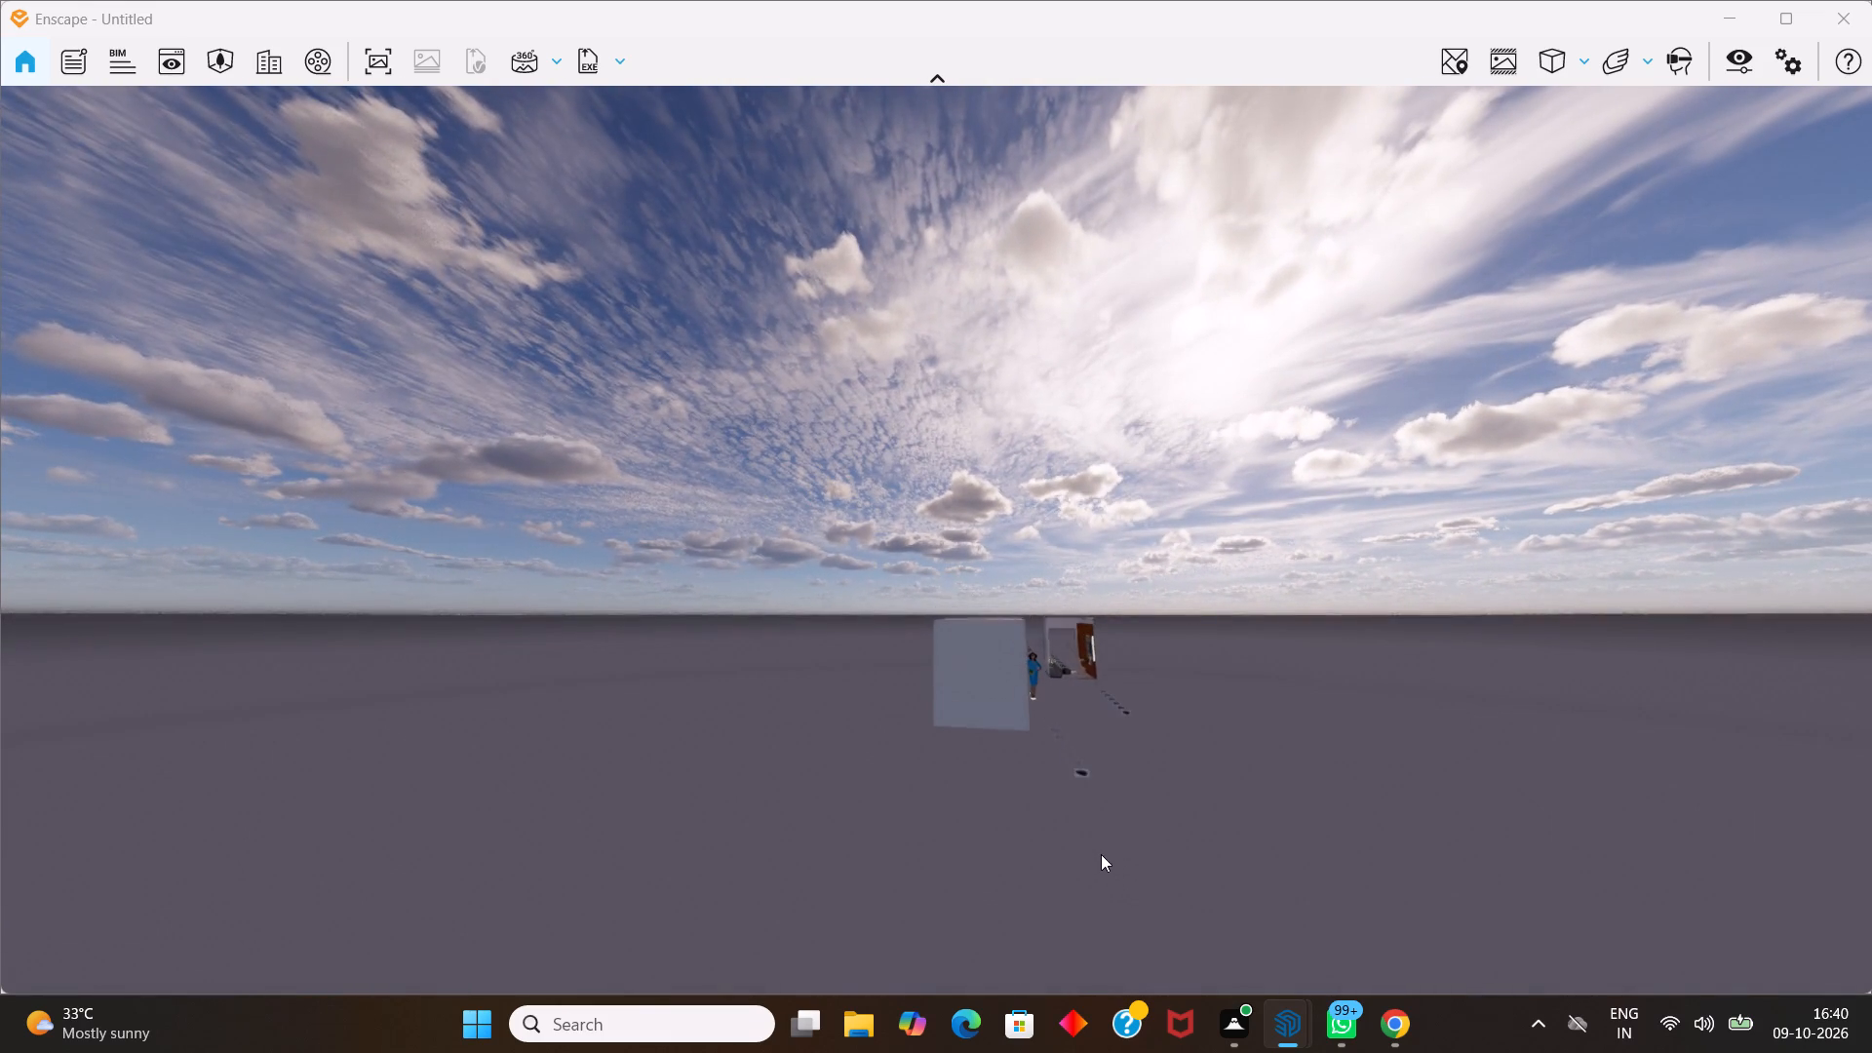
scroll(1101, 854, "up", 10)
scroll(1090, 909, "down", 12)
scroll(1077, 809, "down", 1)
middle_click_drag(1076, 810, 936, 539)
left_click_drag(1074, 810, 936, 539)
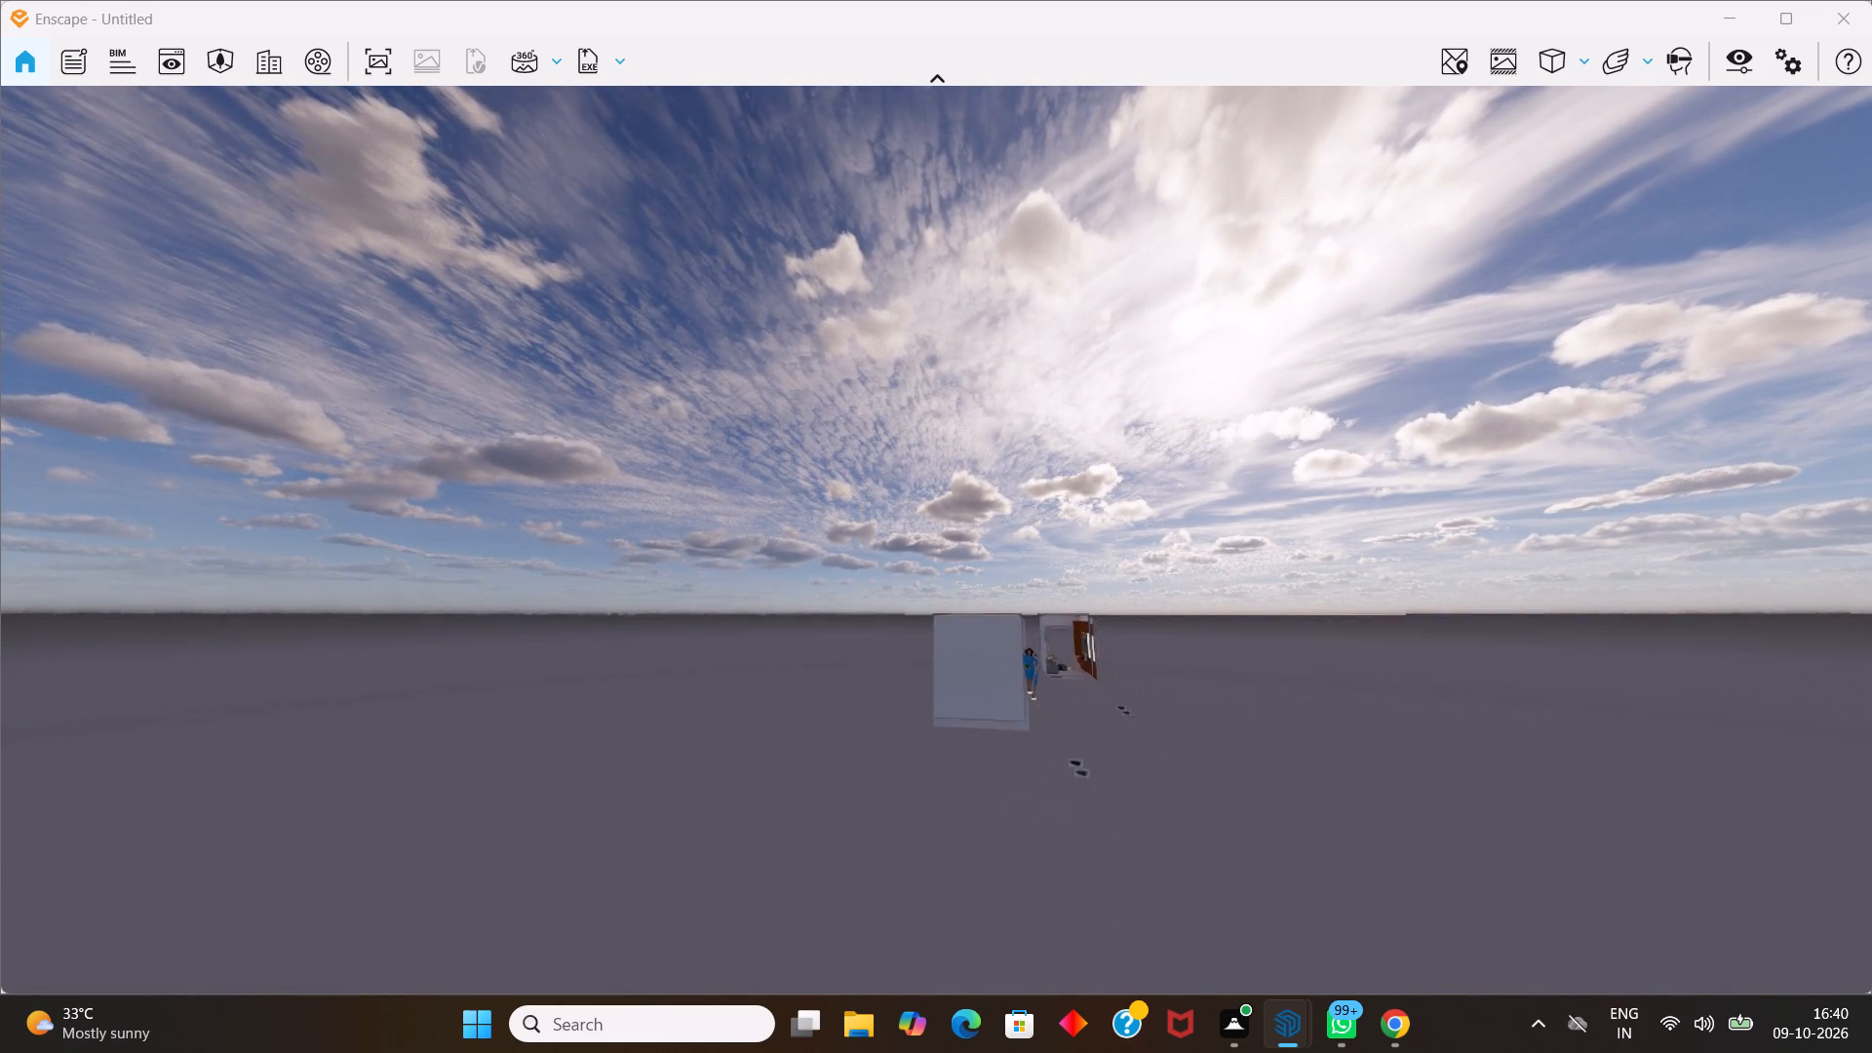
left_click_drag(936, 539, 918, 520)
middle_click_drag(936, 539, 937, 538)
left_click_drag(930, 522, 967, 623)
scroll(1073, 769, "up", 19)
scroll(1022, 967, "down", 5)
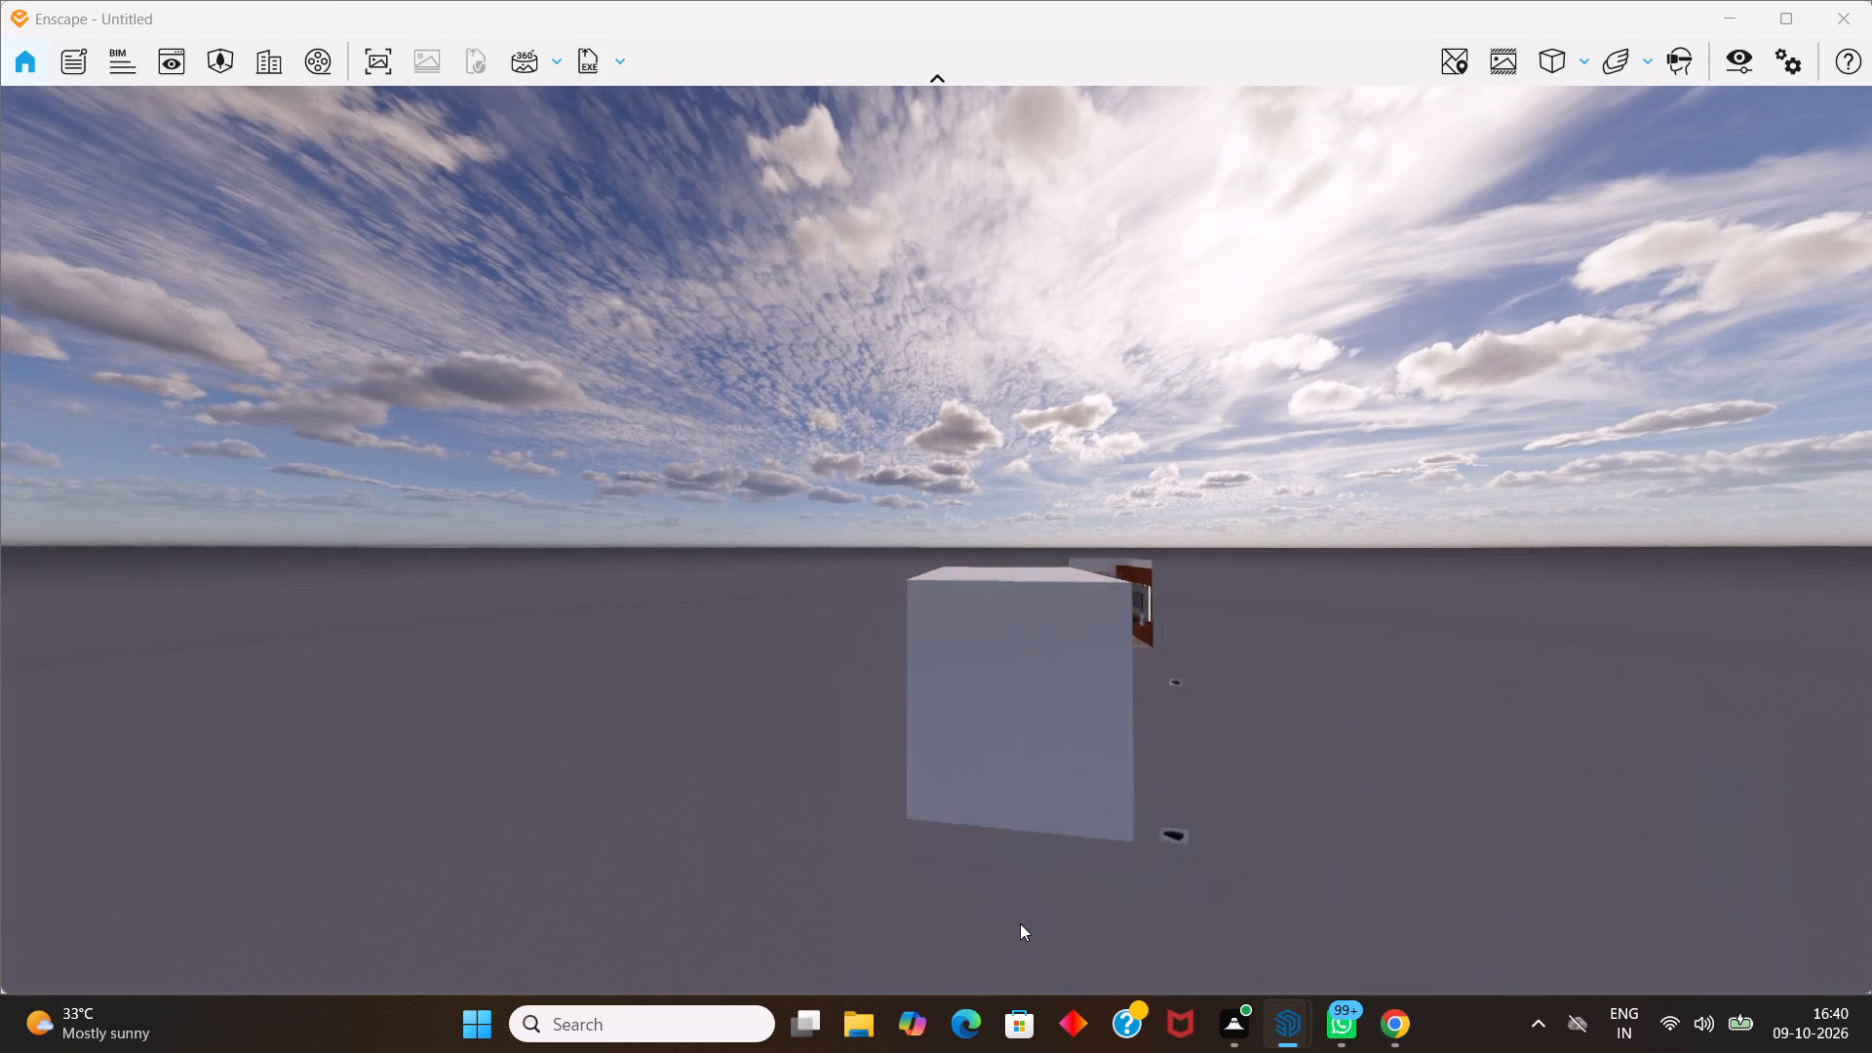
scroll(1020, 923, "down", 7)
middle_click(1017, 906)
scroll(1026, 885, "down", 1)
middle_click_drag(1029, 885, 937, 92)
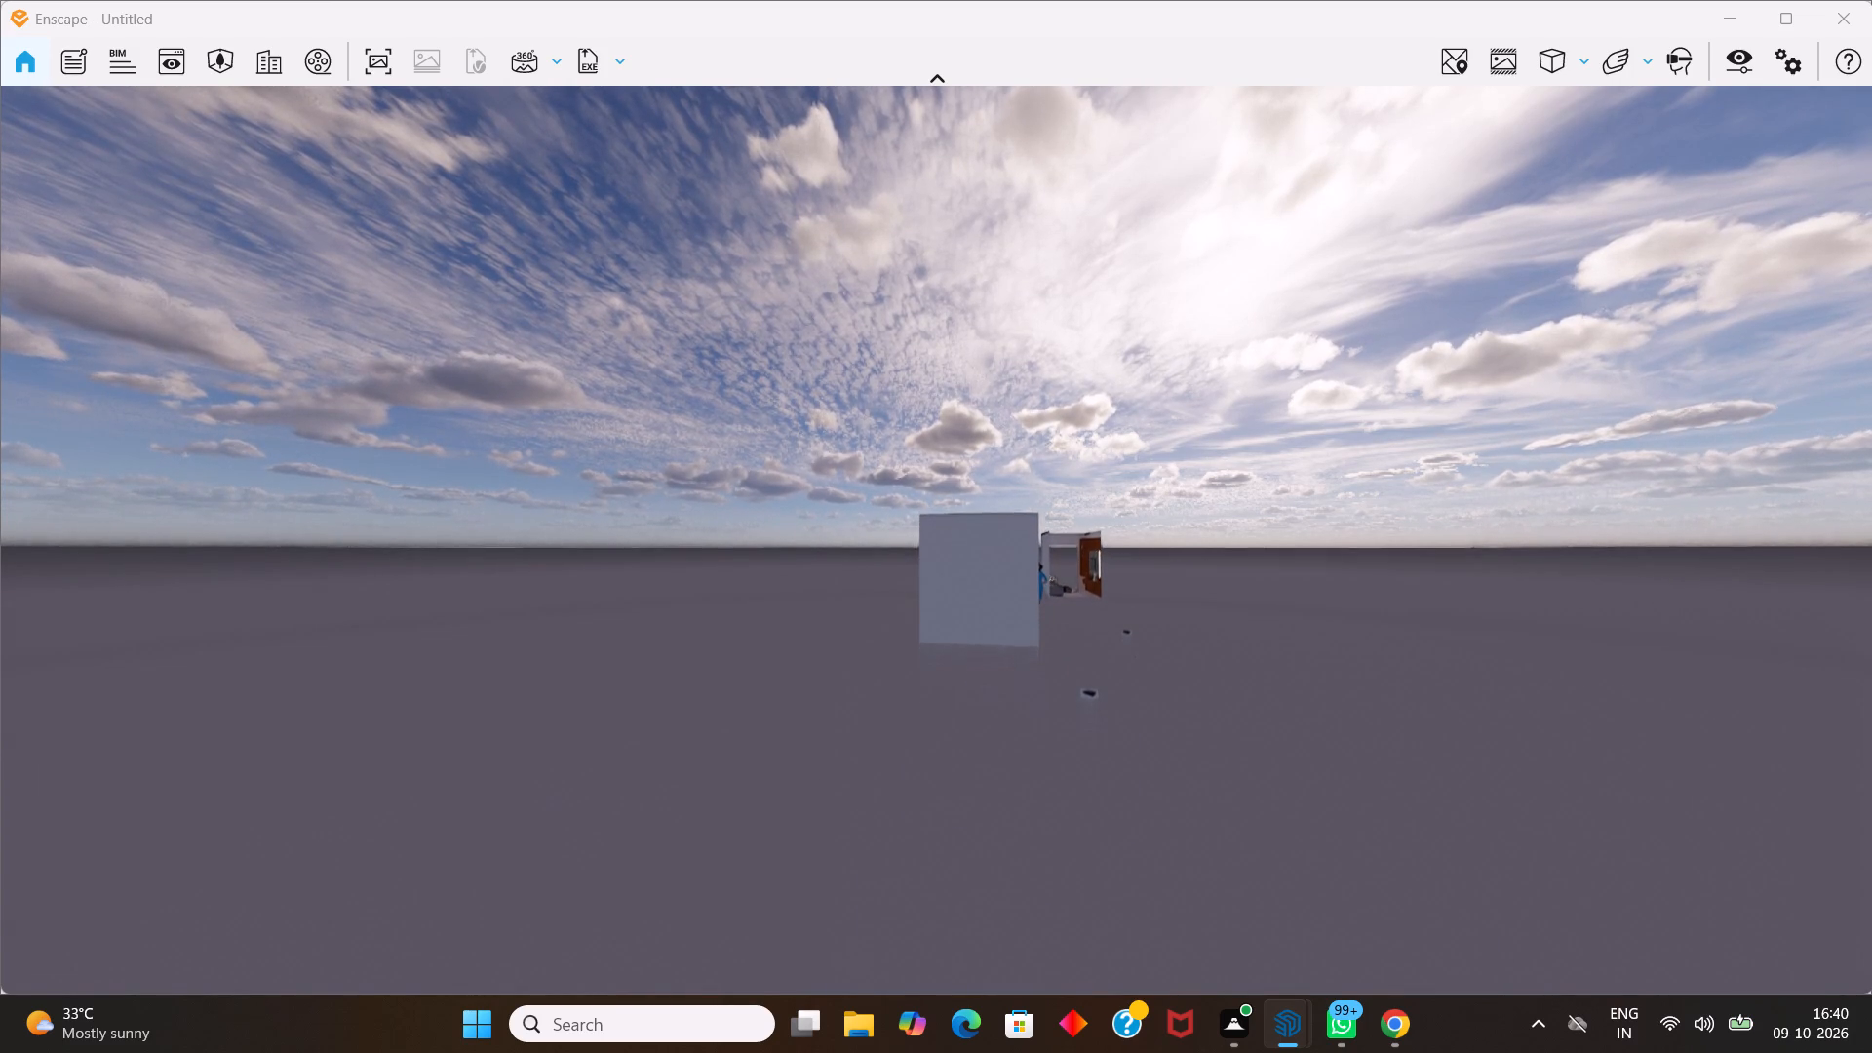
middle_click_drag(937, 92, 955, 86)
Move through the closed block's wall into the living room to view the false ceiling, window end and TV wall.
scroll(1102, 831, "up", 13)
scroll(1374, 863, "up", 2)
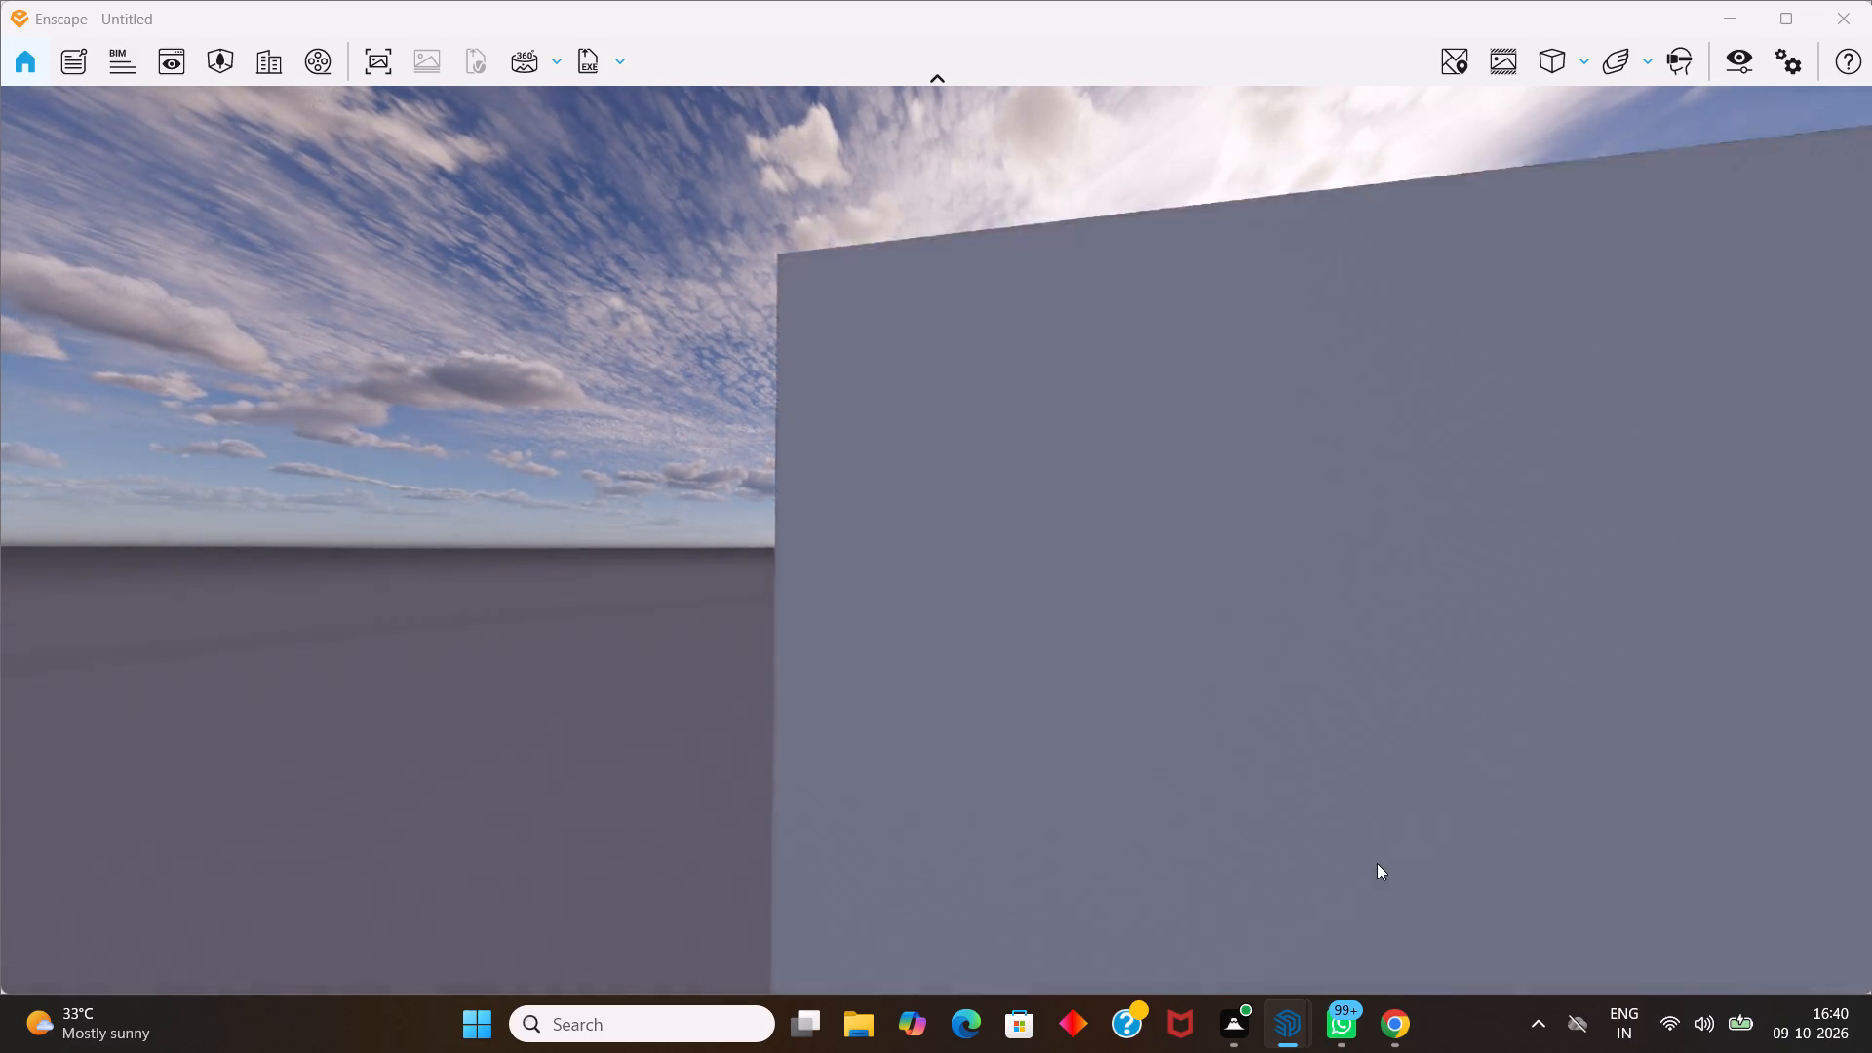
scroll(1377, 863, "up", 1)
scroll(1421, 854, "down", 1)
middle_click_drag(1435, 847, 916, 521)
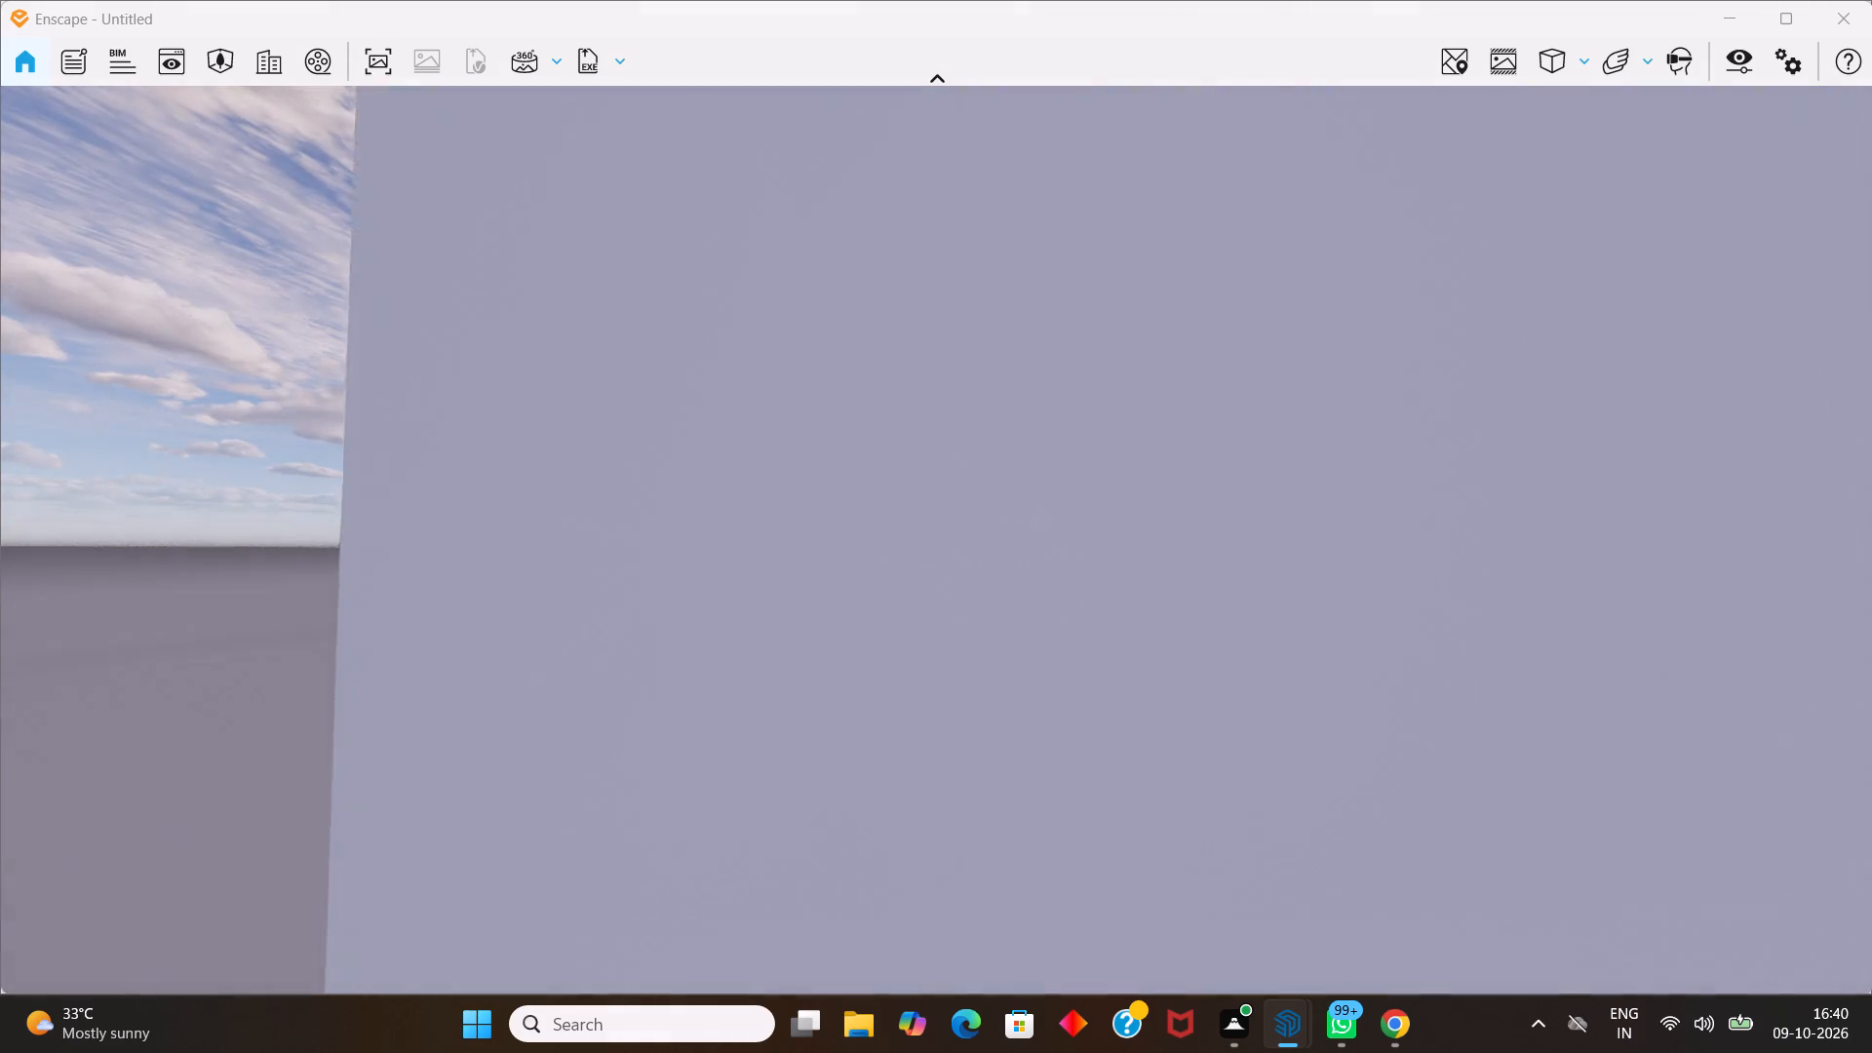
middle_click_drag(916, 521, 673, 493)
scroll(1440, 825, "up", 1)
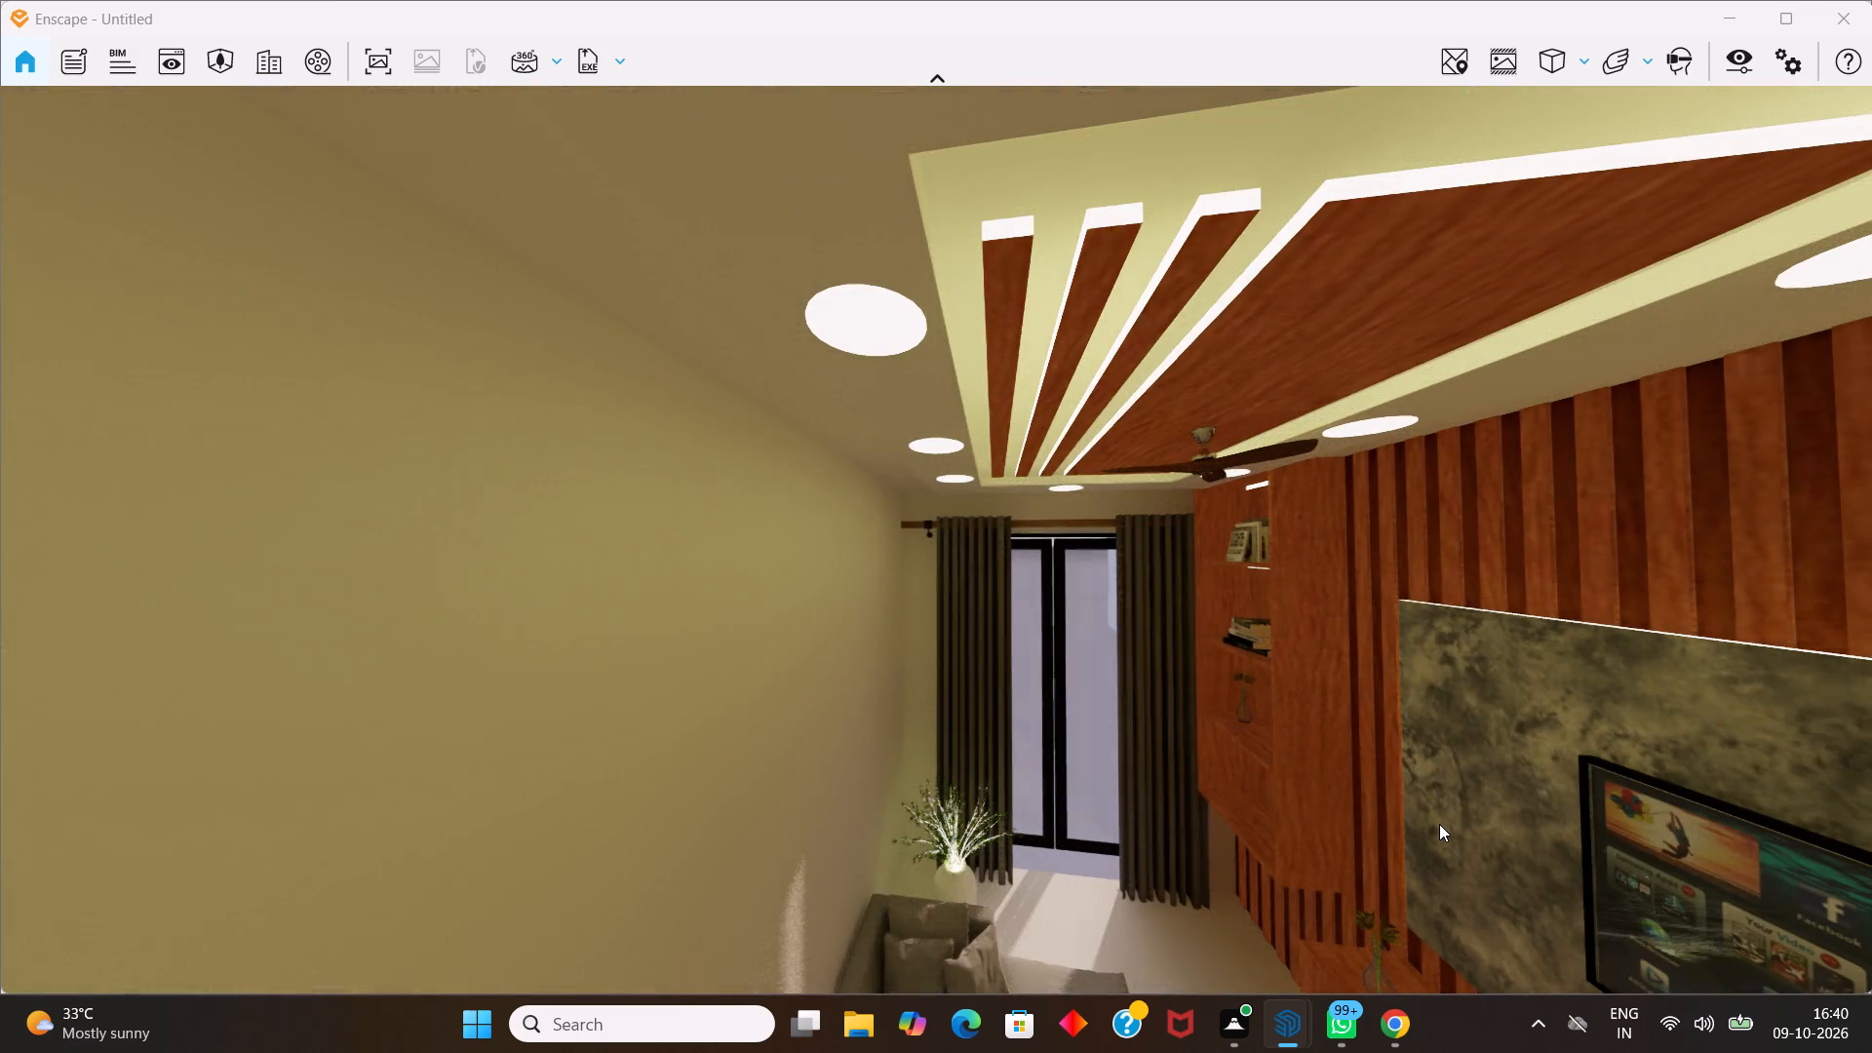
scroll(1467, 842, "down", 2)
middle_click(1472, 855)
scroll(1467, 860, "up", 2)
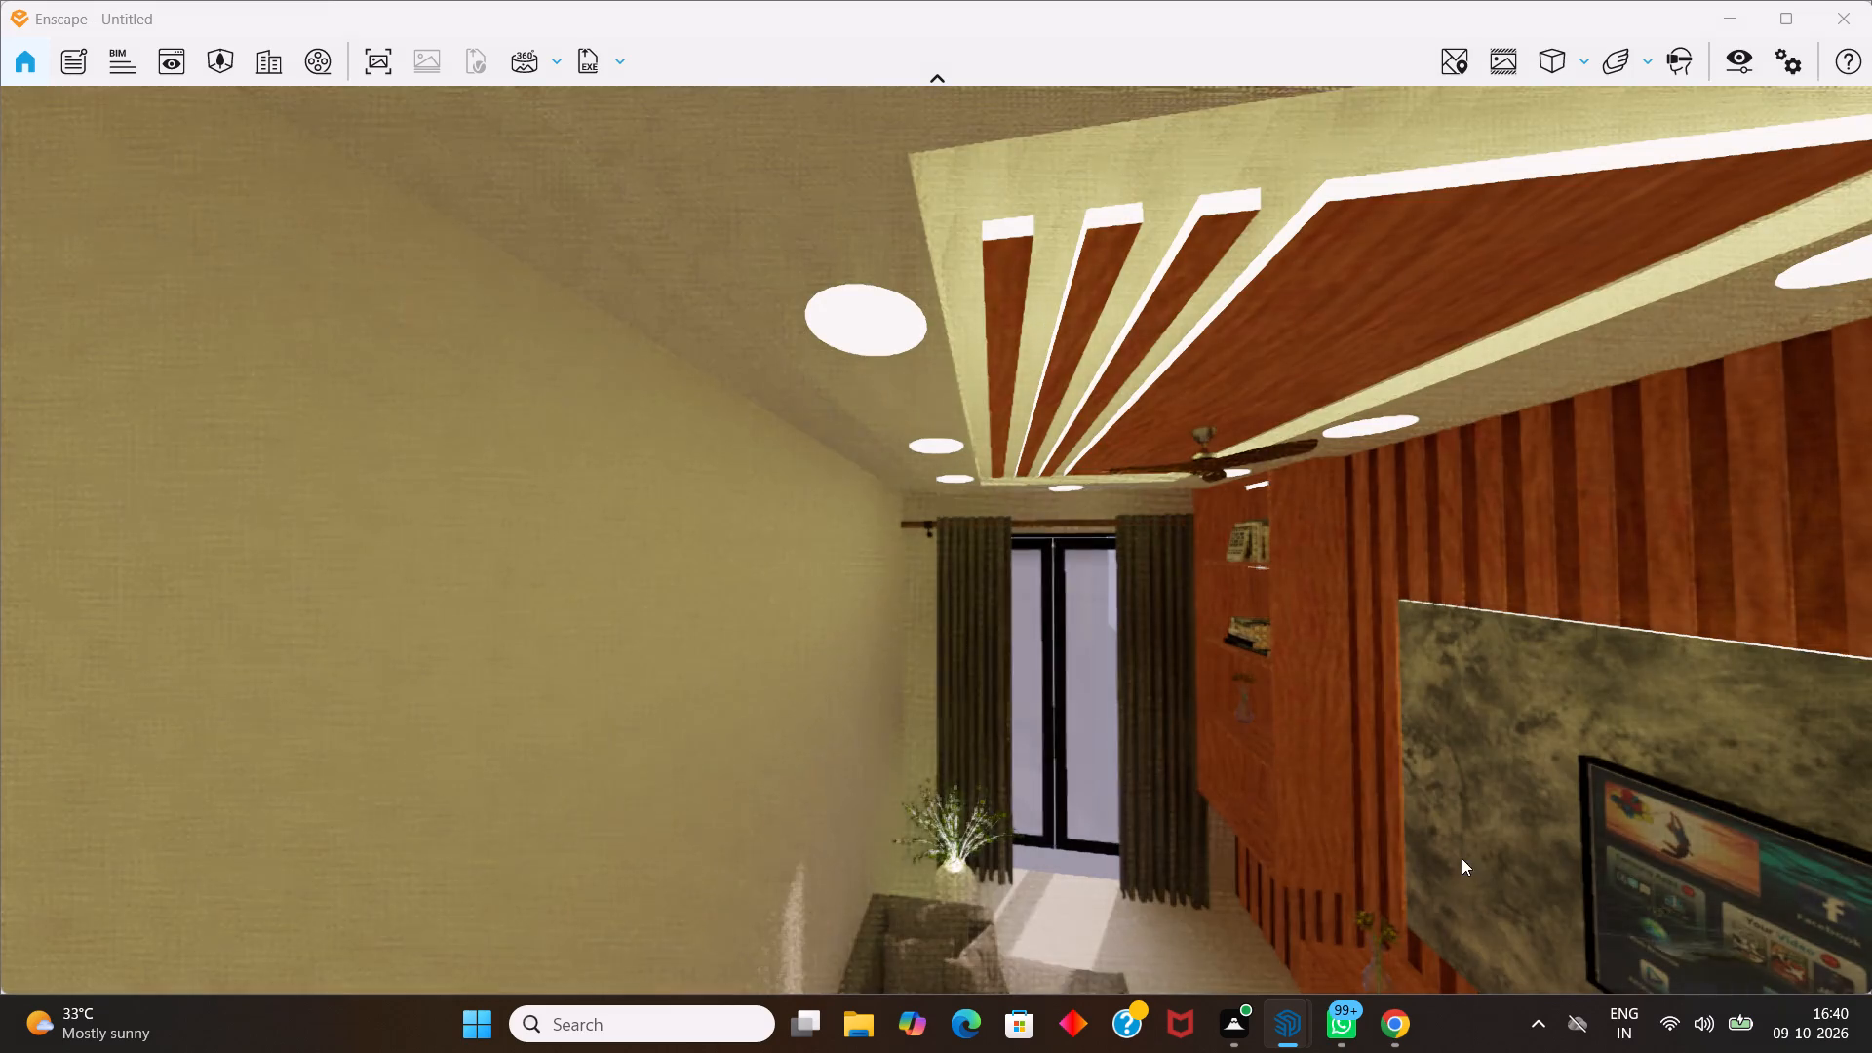
Tilt the interior view up and down to examine the false ceiling, sofa and TV wall.
middle_click_drag(1448, 901, 883, 348)
left_click_drag(930, 515, 883, 348)
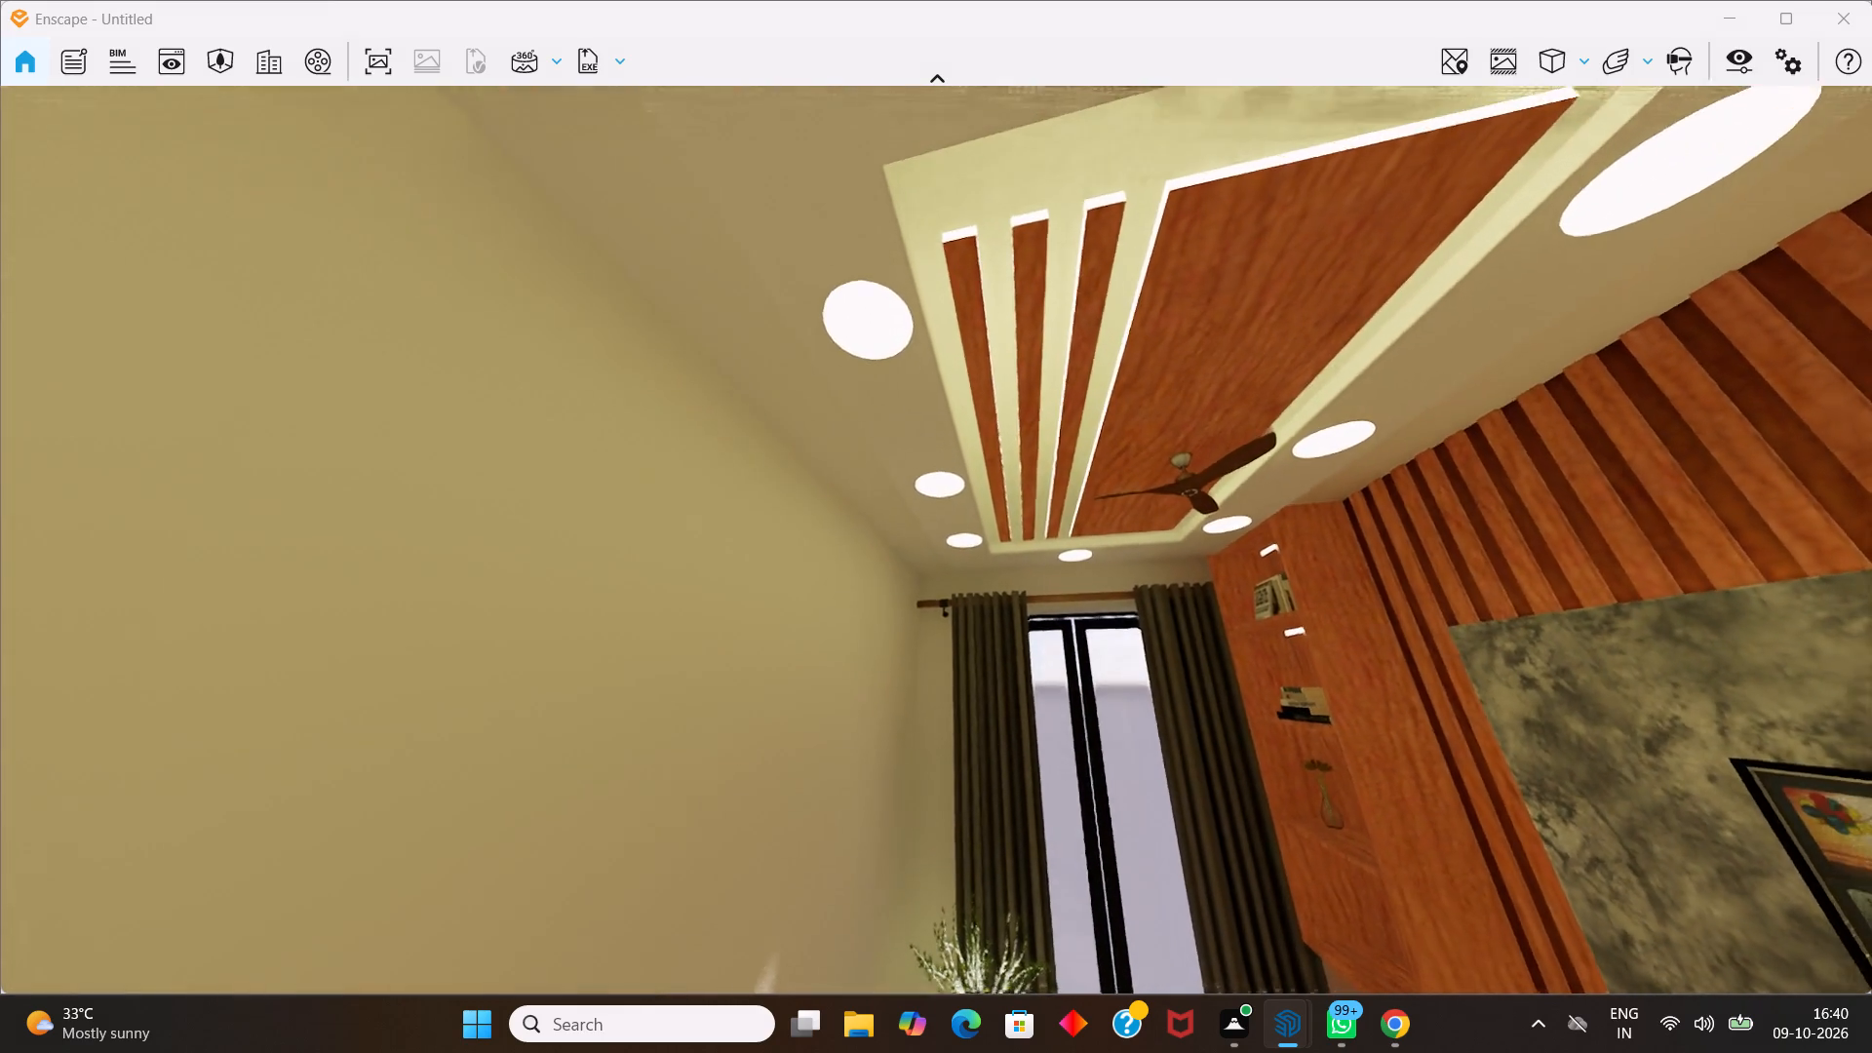
middle_click_drag(883, 348, 892, 659)
left_click_drag(883, 348, 892, 659)
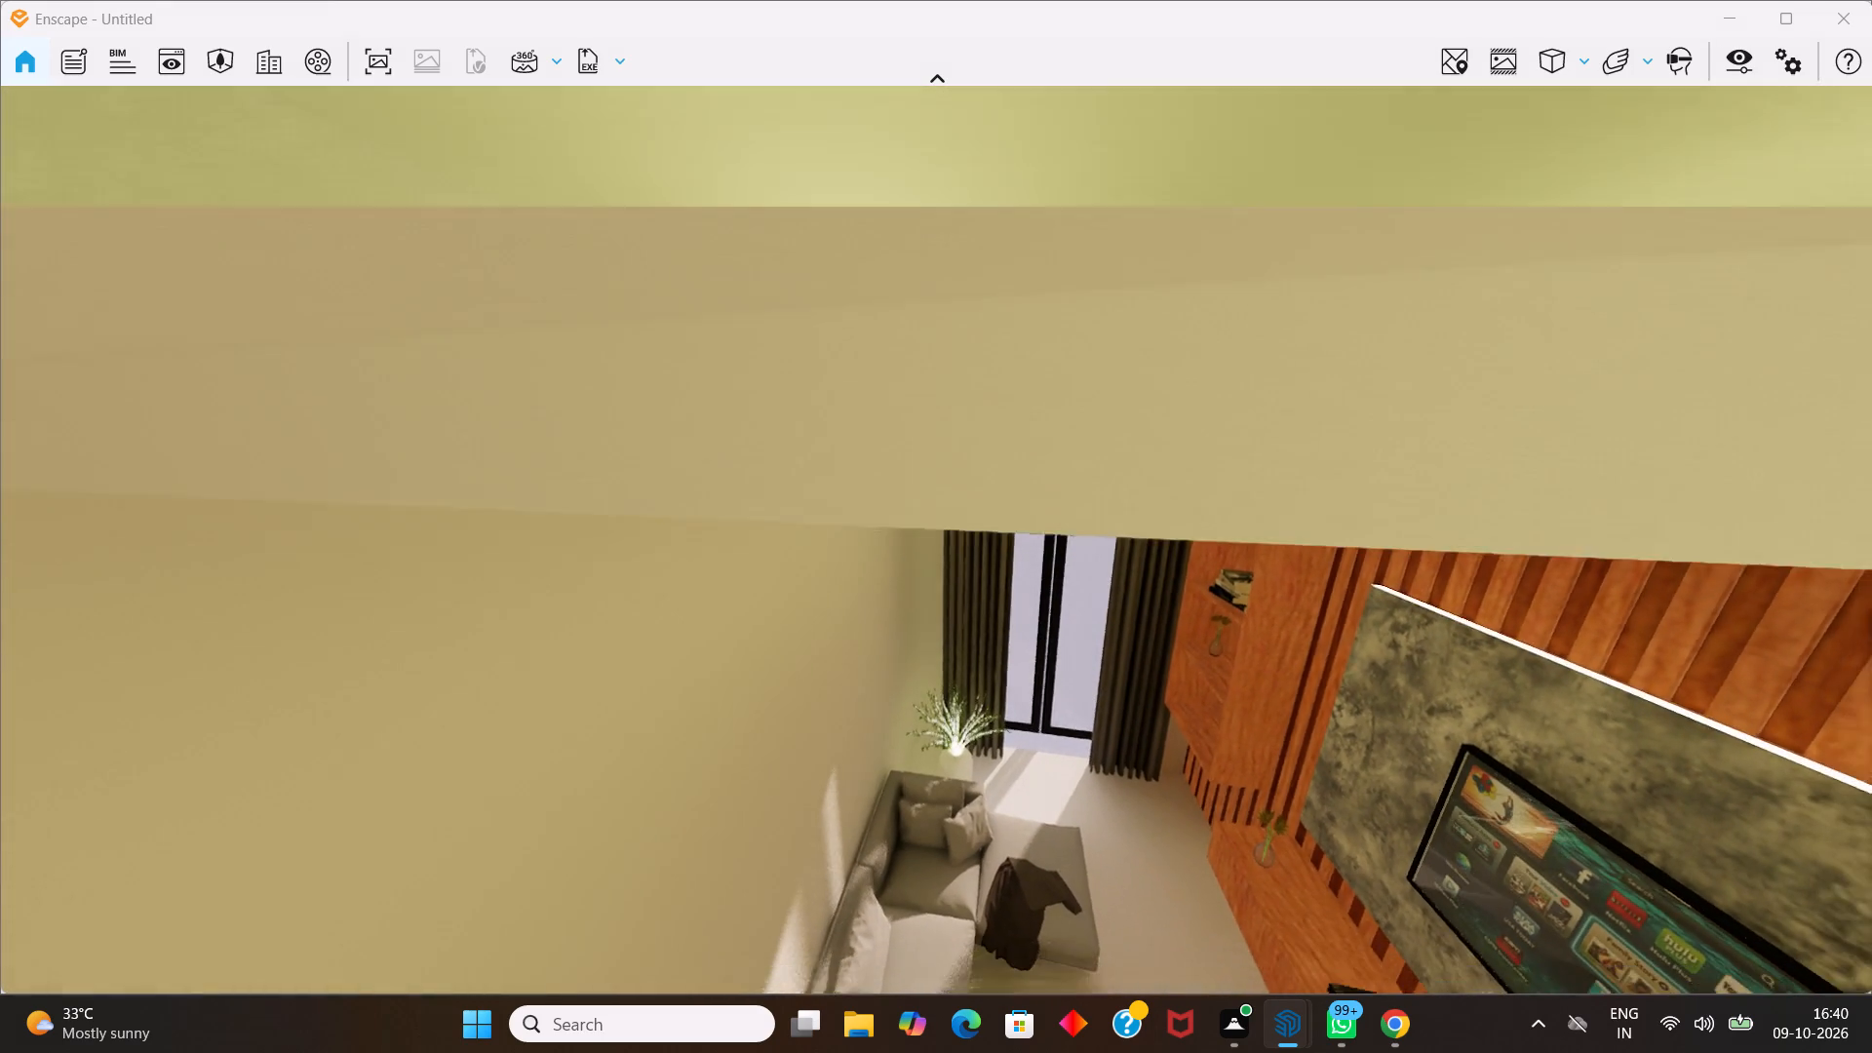
left_click_drag(892, 659, 868, 528)
middle_click_drag(892, 659, 937, 540)
Back out of the living room and examine the closed block and the open room from end-on and angled exterior viewpoints.
scroll(1458, 903, "down", 1)
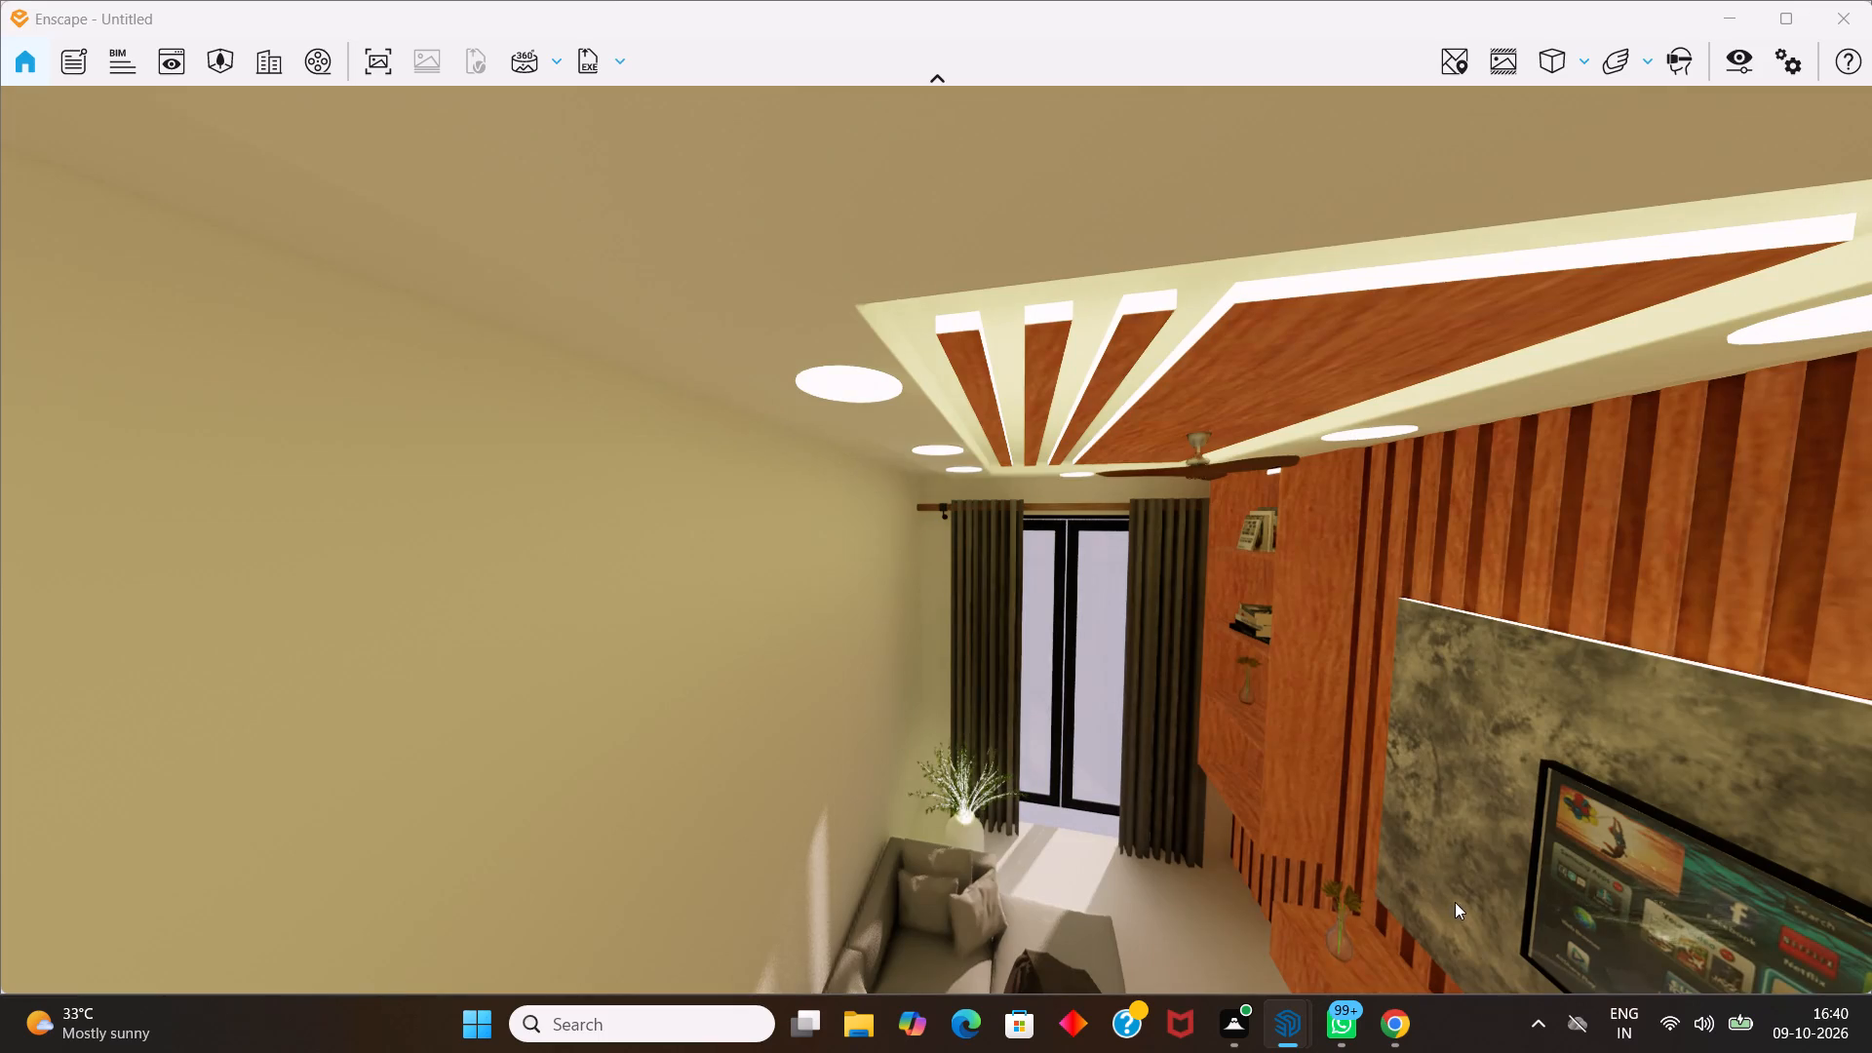
scroll(1432, 870, "down", 8)
scroll(994, 919, "up", 3)
middle_click_drag(969, 919, 937, 538)
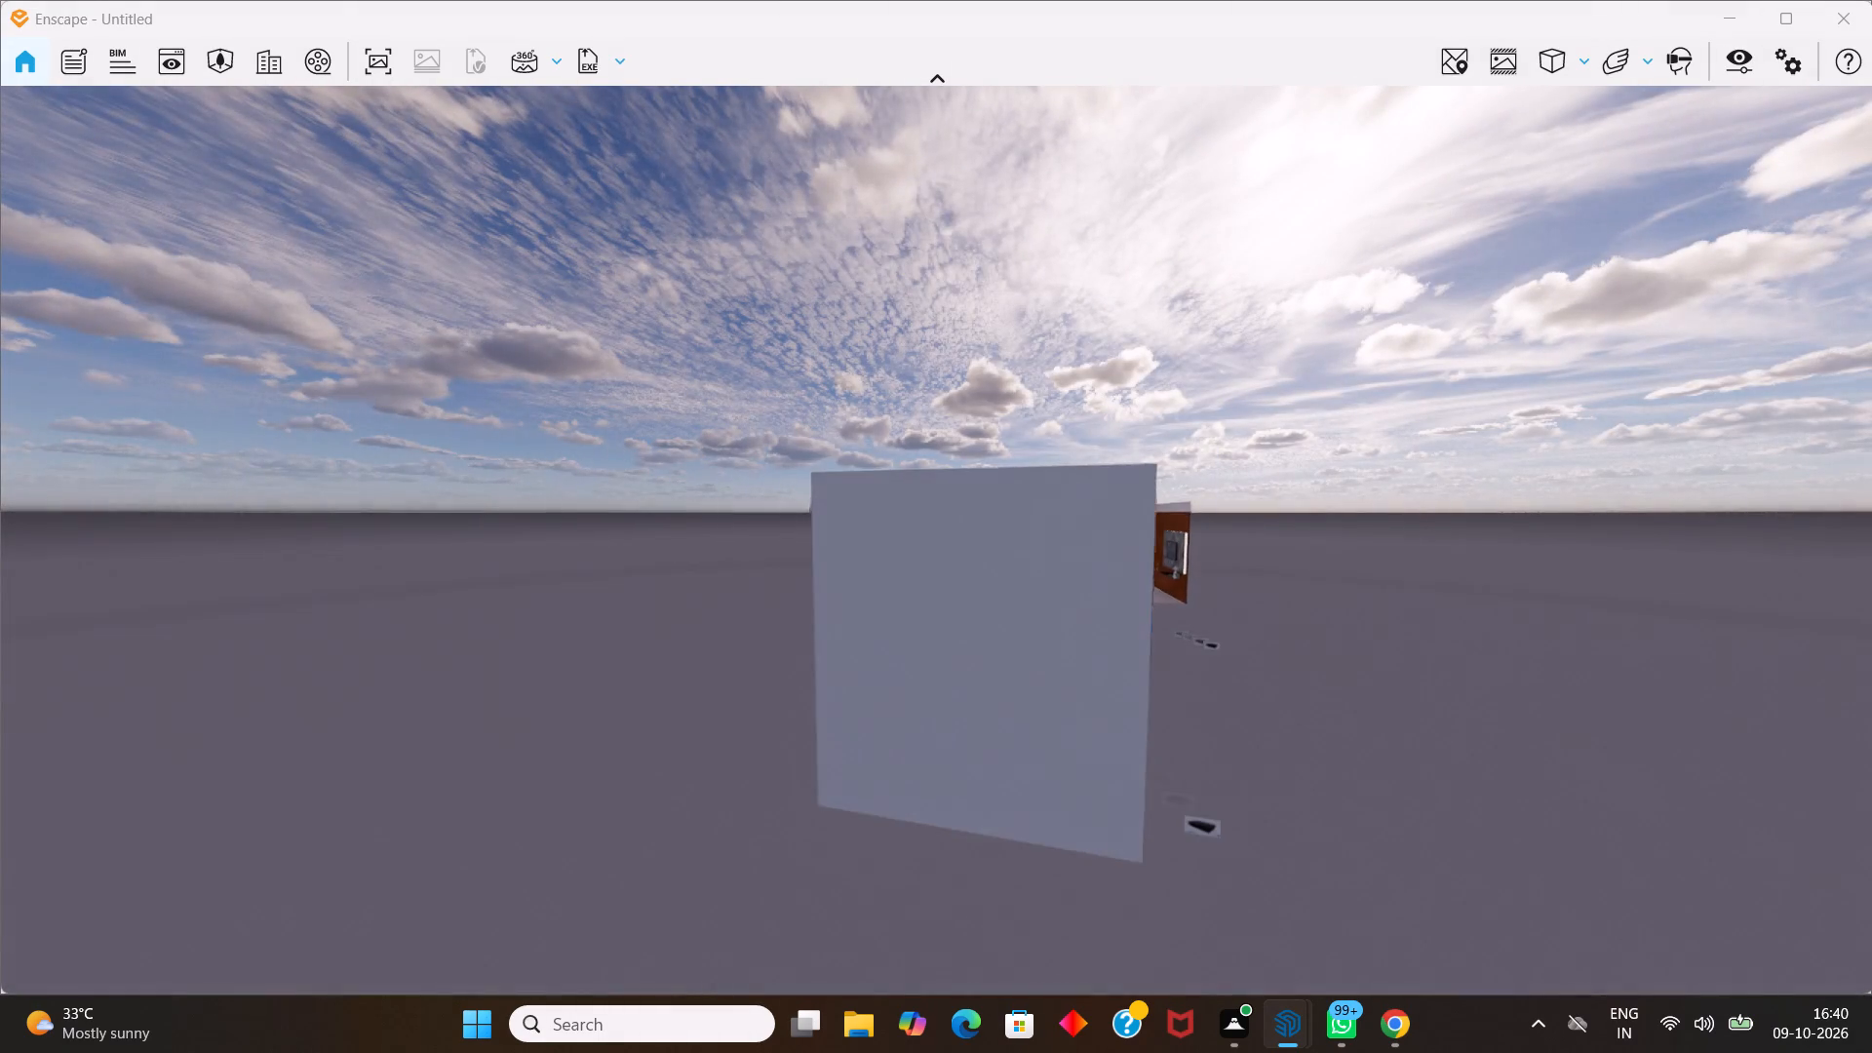
middle_click_drag(937, 538, 1211, 86)
scroll(975, 895, "up", 3)
scroll(1142, 919, "up", 1)
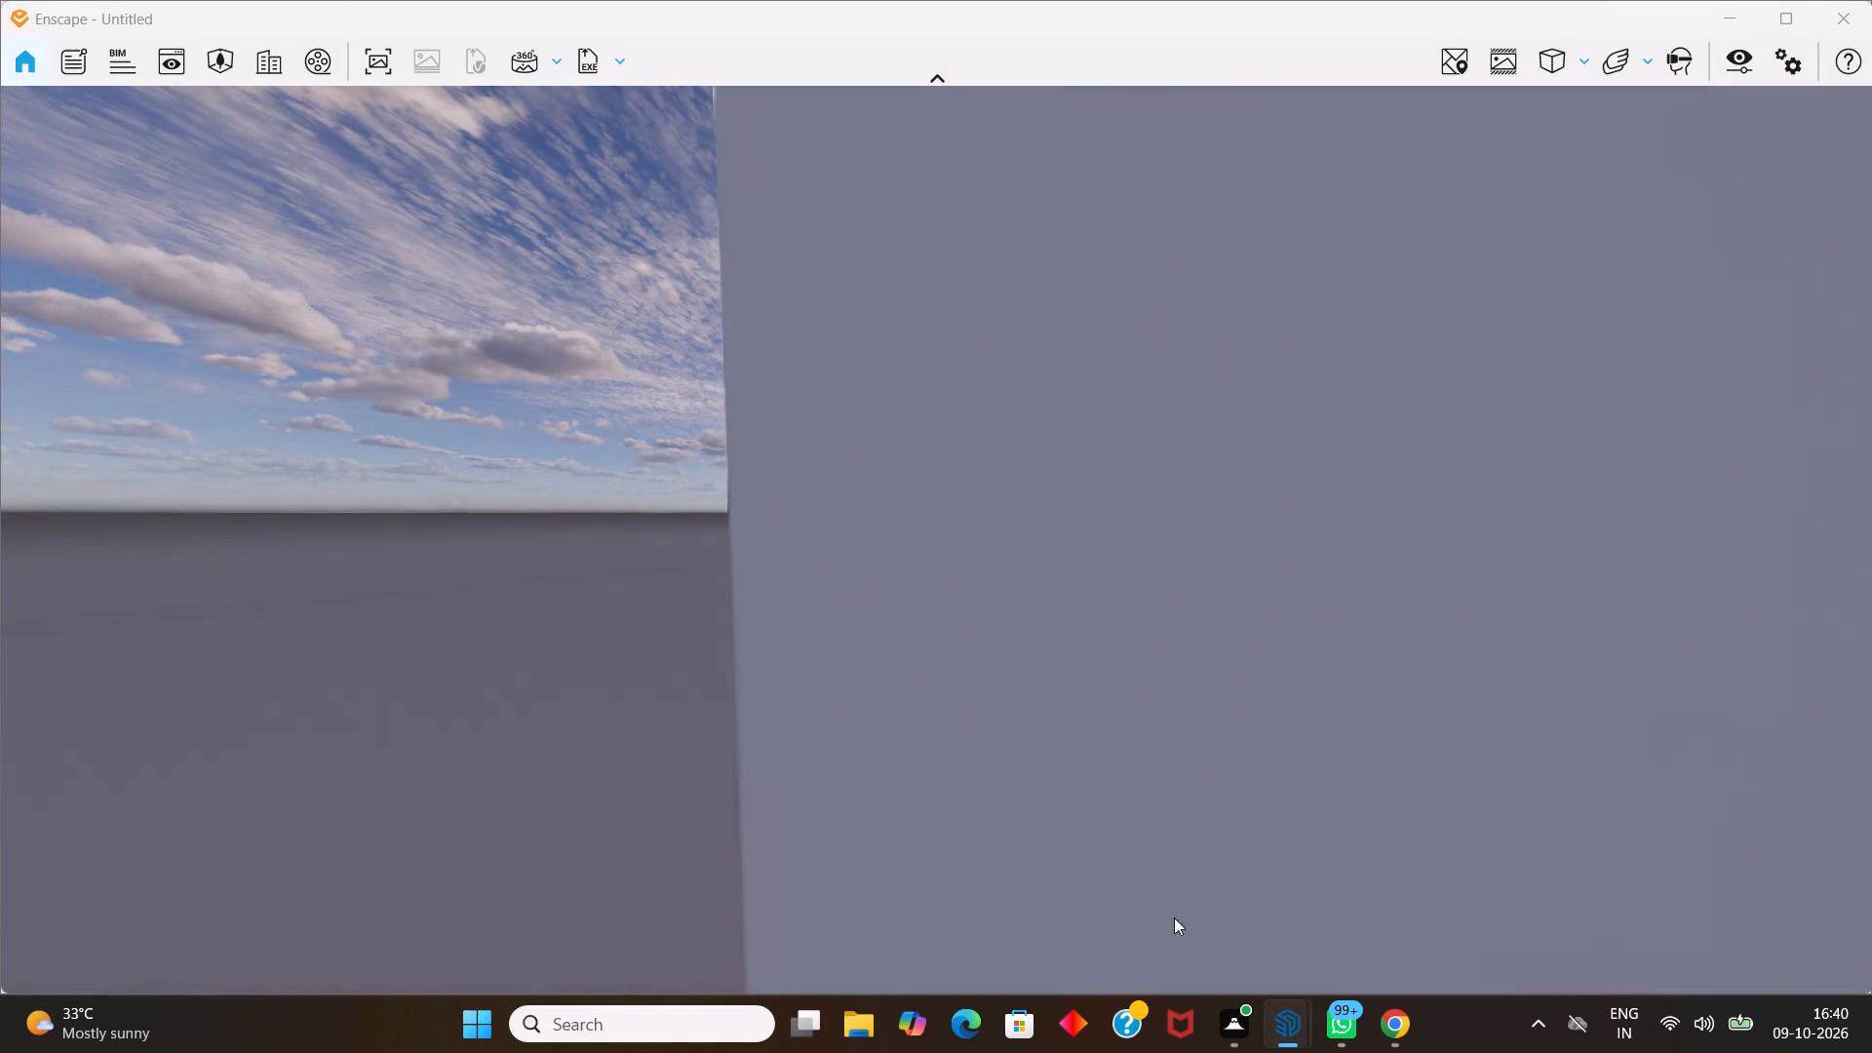
middle_click_drag(1202, 916, 726, 515)
scroll(725, 505, "down", 8)
scroll(820, 439, "down", 1)
middle_click_drag(824, 439, 618, 587)
left_click_drag(1076, 599, 618, 587)
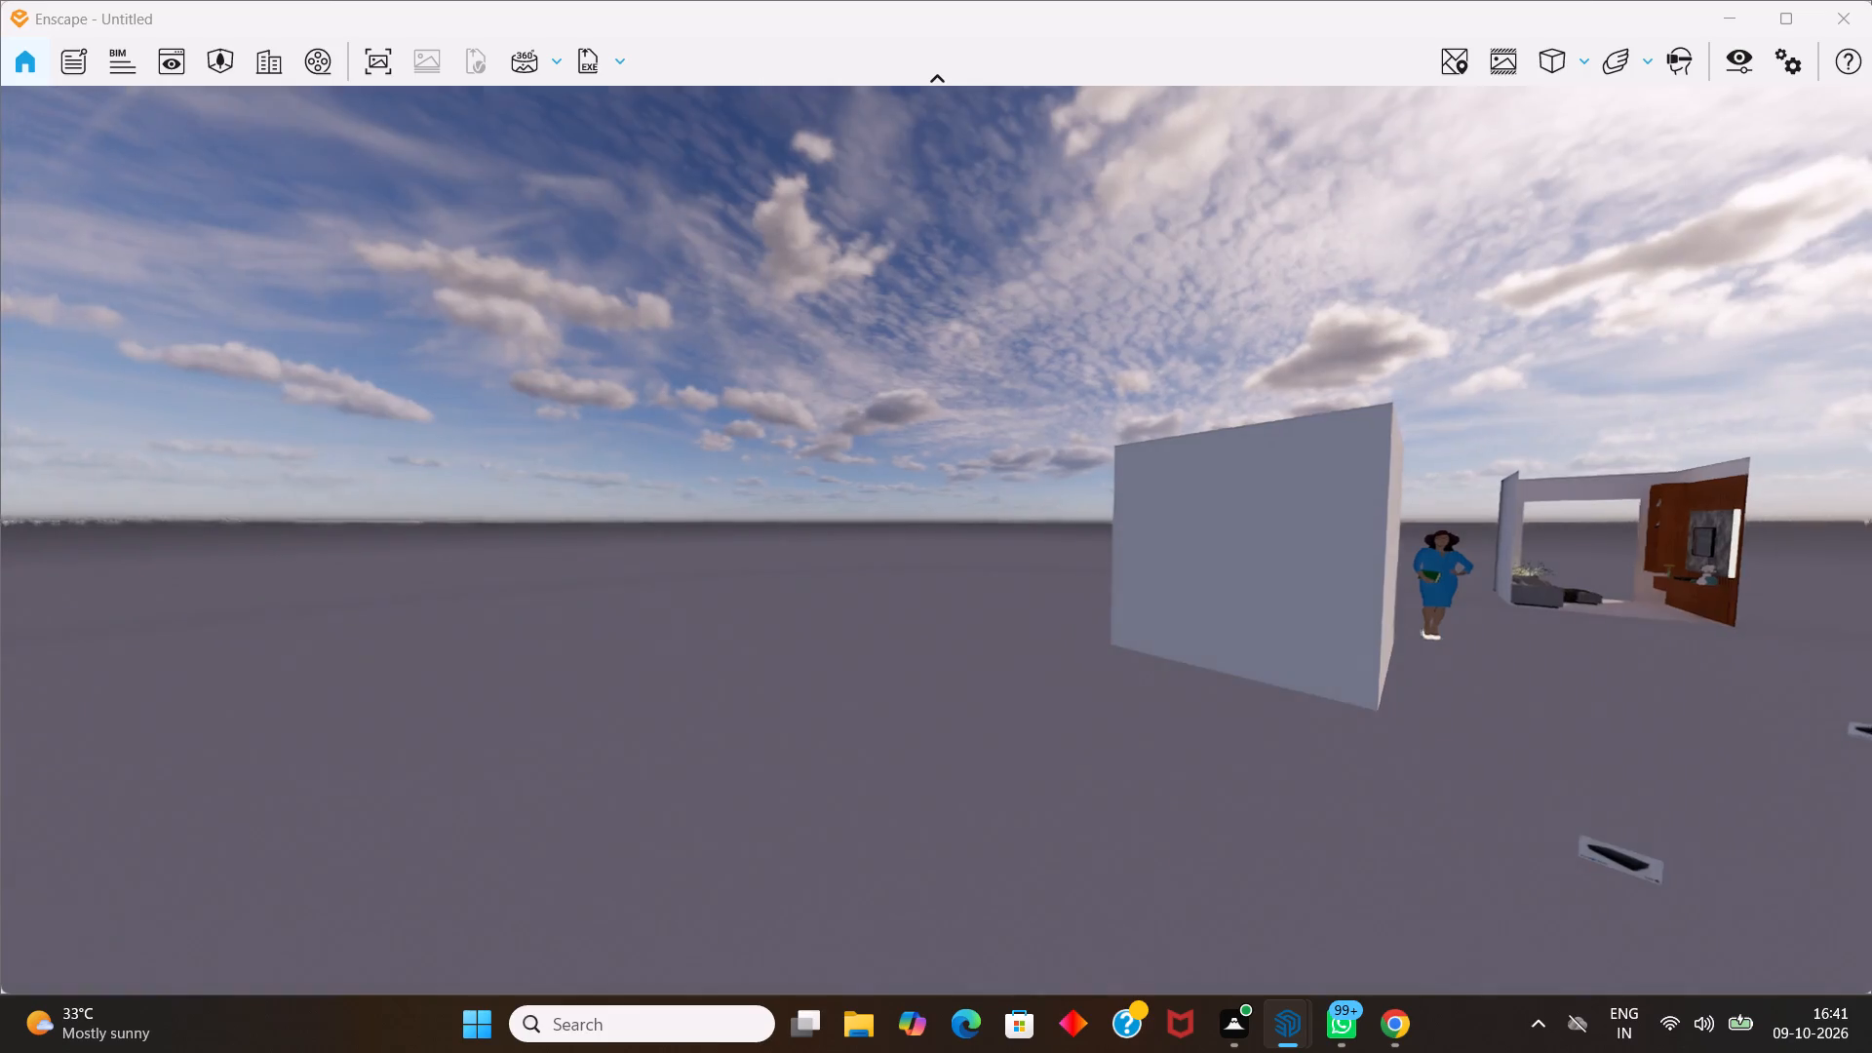
left_click_drag(618, 587, 1053, 636)
middle_click_drag(618, 587, 976, 541)
Line up with the closed block's end wall and move inside for a view of the sofa, curtained window and TV wall.
scroll(1052, 498, "up", 11)
scroll(1097, 510, "down", 9)
middle_click_drag(1118, 478, 879, 520)
left_click_drag(890, 523, 879, 520)
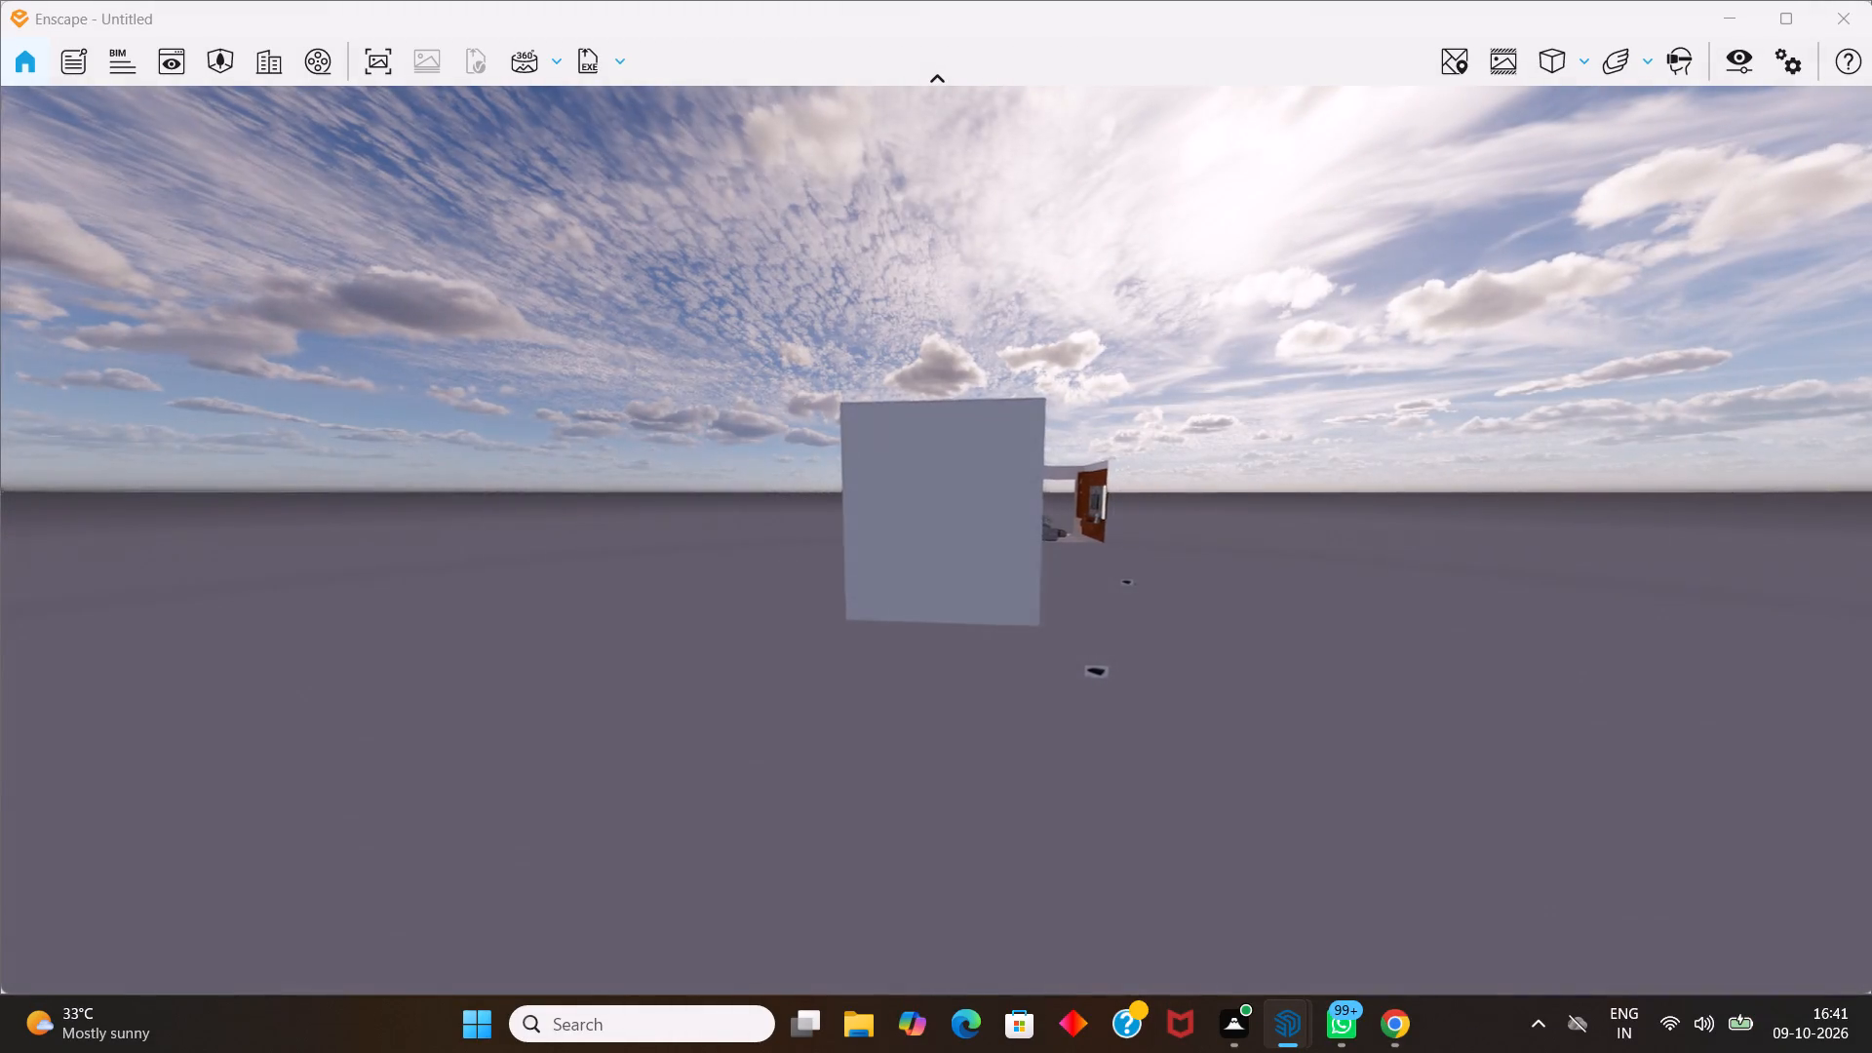
left_click_drag(879, 520, 934, 495)
middle_click_drag(879, 520, 935, 561)
scroll(1110, 505, "up", 3)
scroll(1059, 565, "up", 4)
scroll(1142, 597, "up", 1)
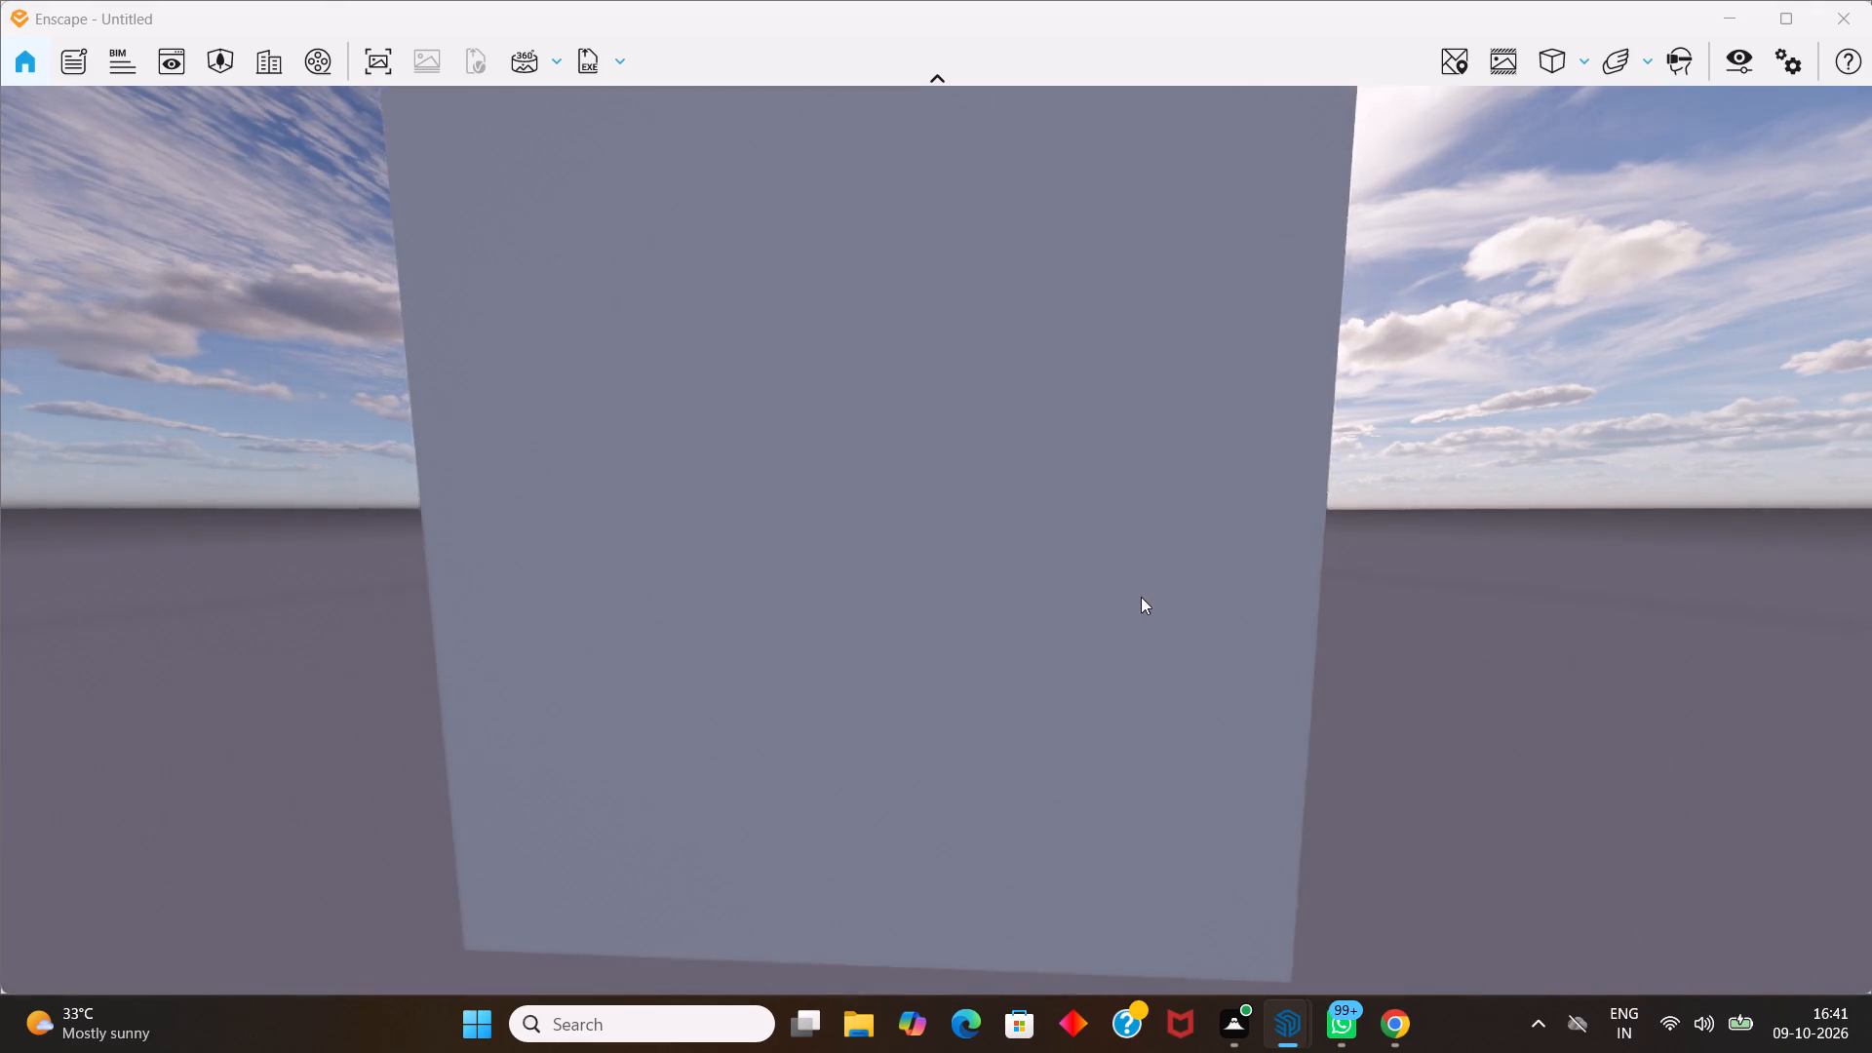
scroll(1141, 597, "up", 1)
middle_click(1141, 597)
scroll(1142, 597, "up", 1)
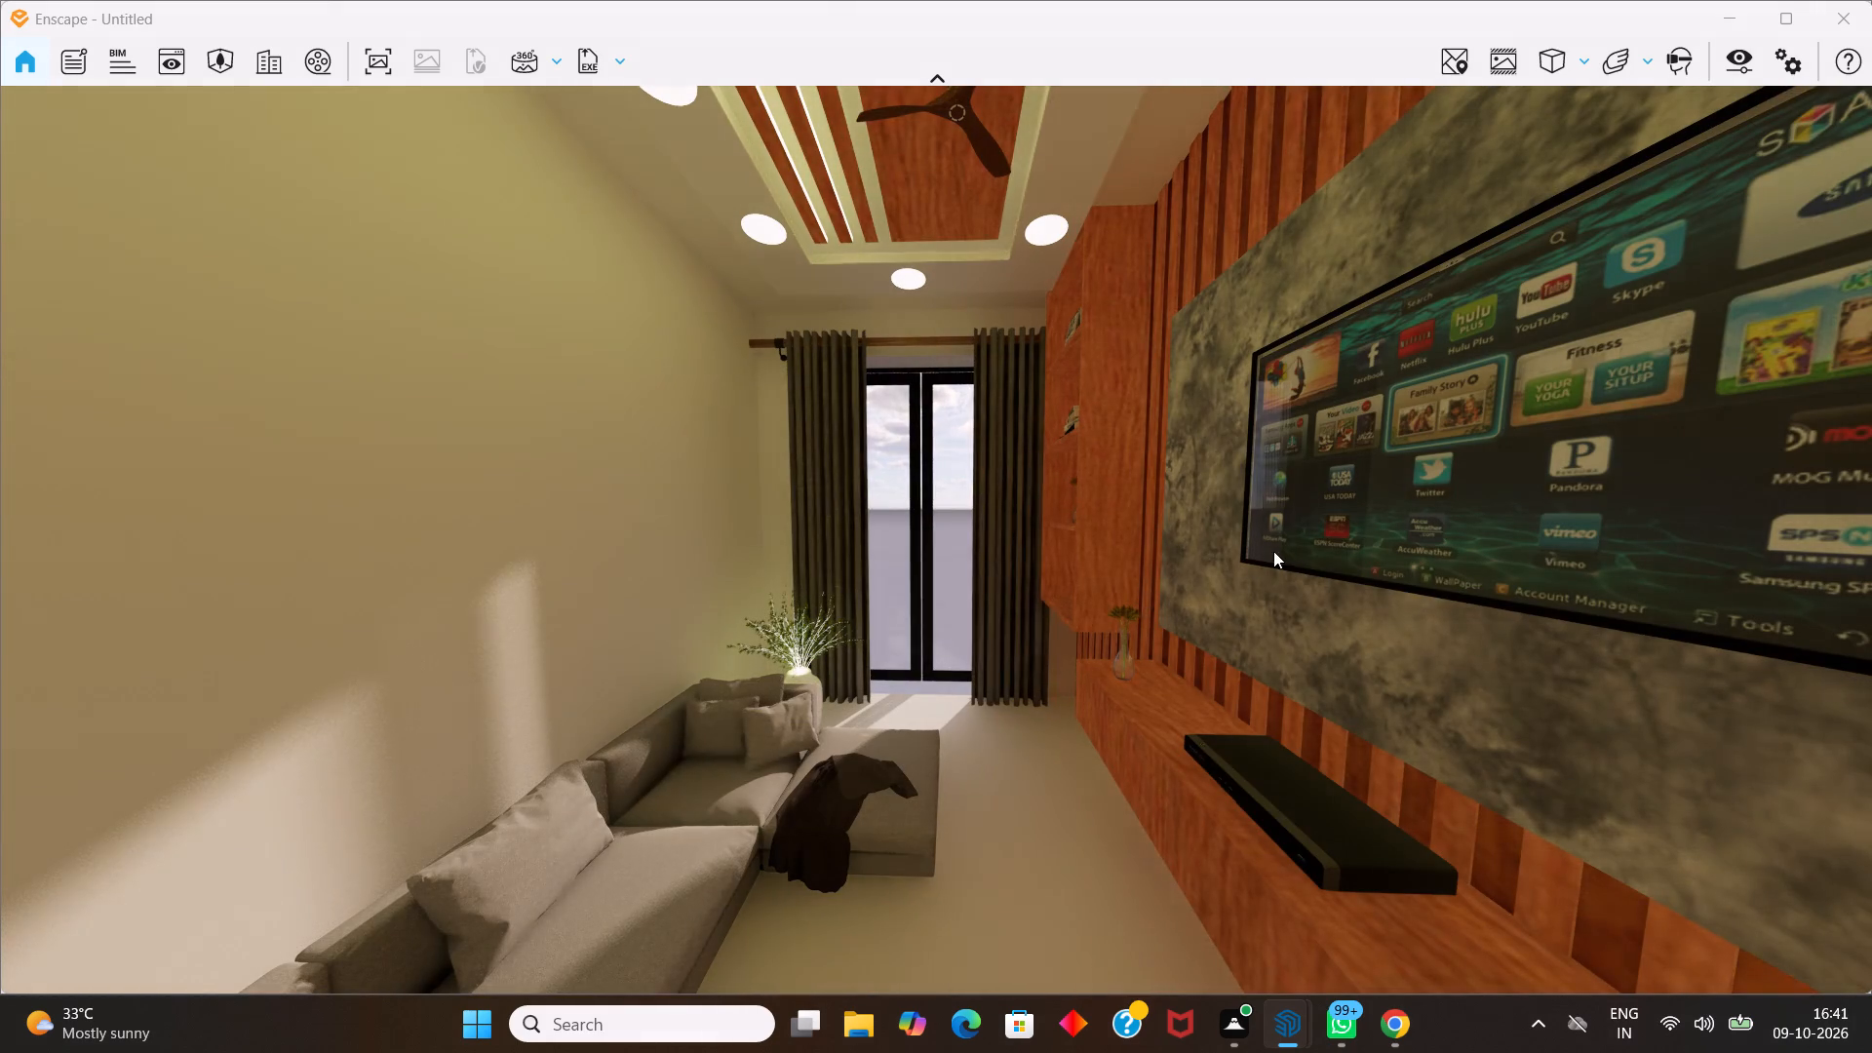
Orbit around the living room to compare views of the TV wall from the sofa side and the window side.
middle_click_drag(1492, 513, 1666, 563)
left_click_drag(1504, 513, 1666, 563)
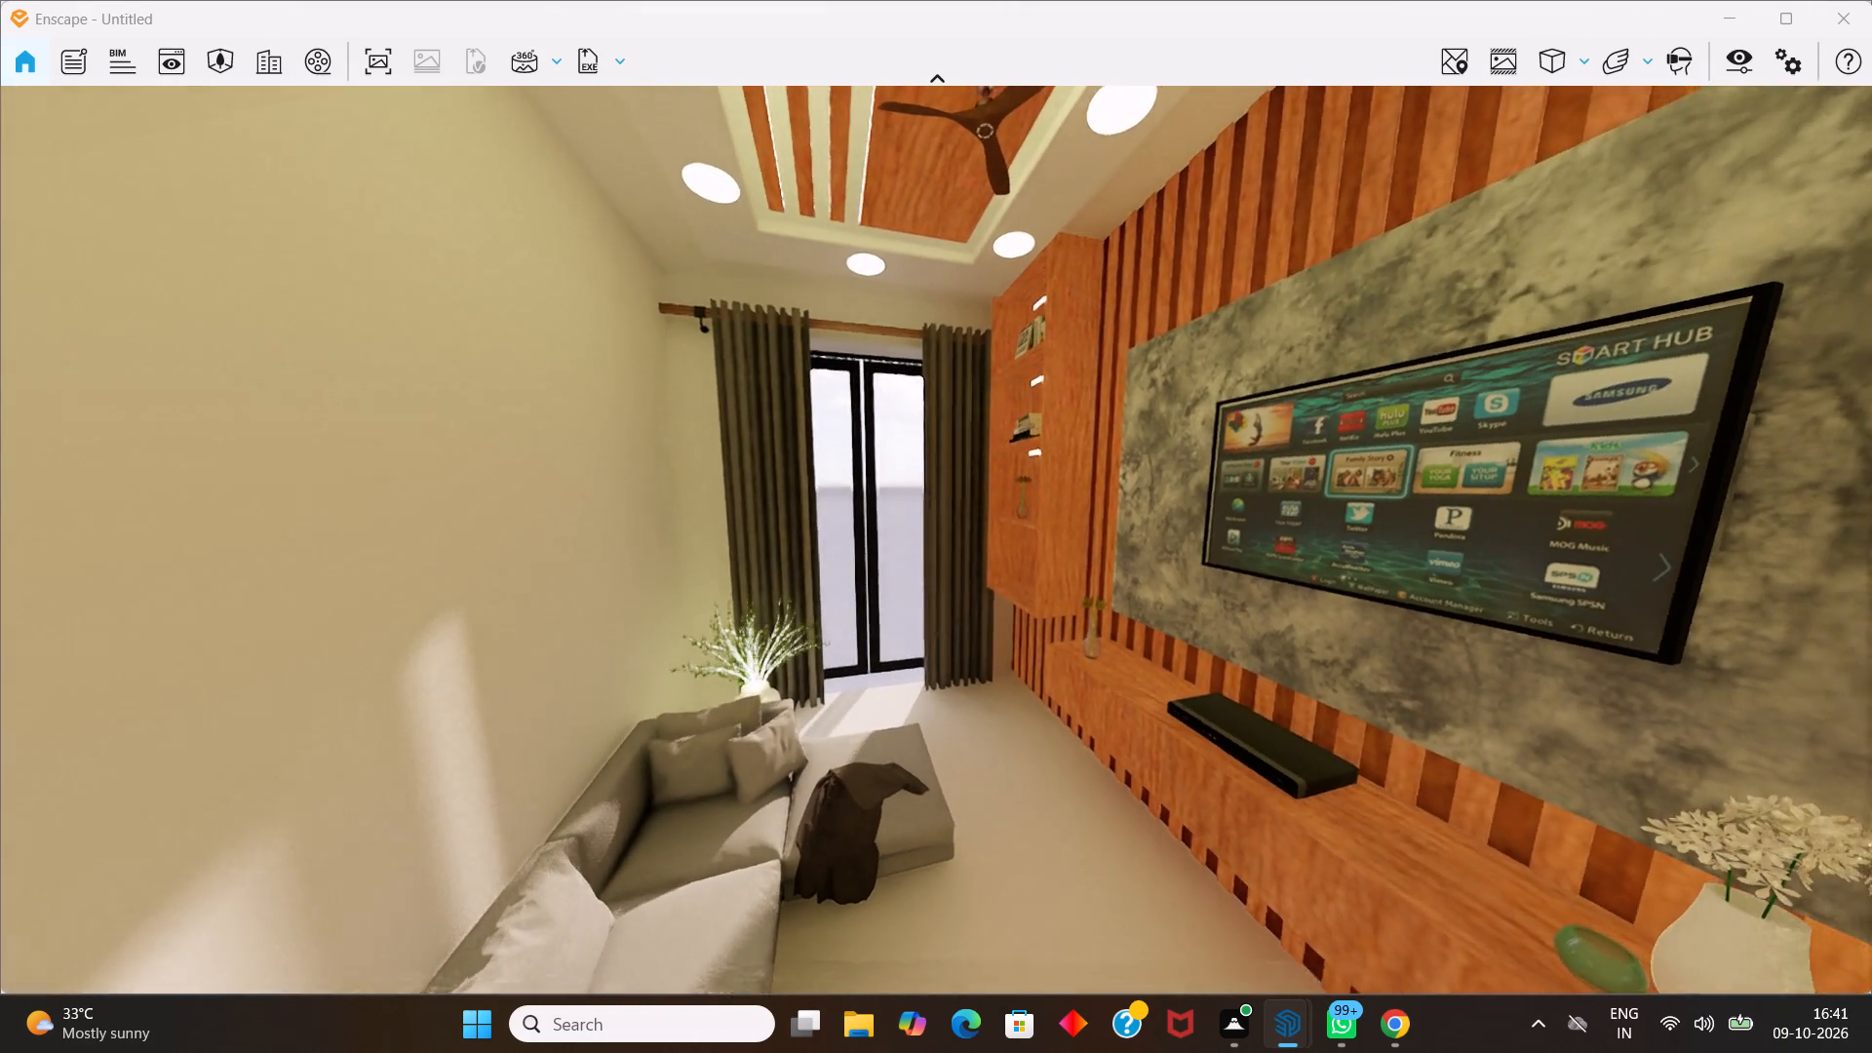
middle_click_drag(1666, 563, 747, 555)
left_click_drag(1666, 563, 747, 555)
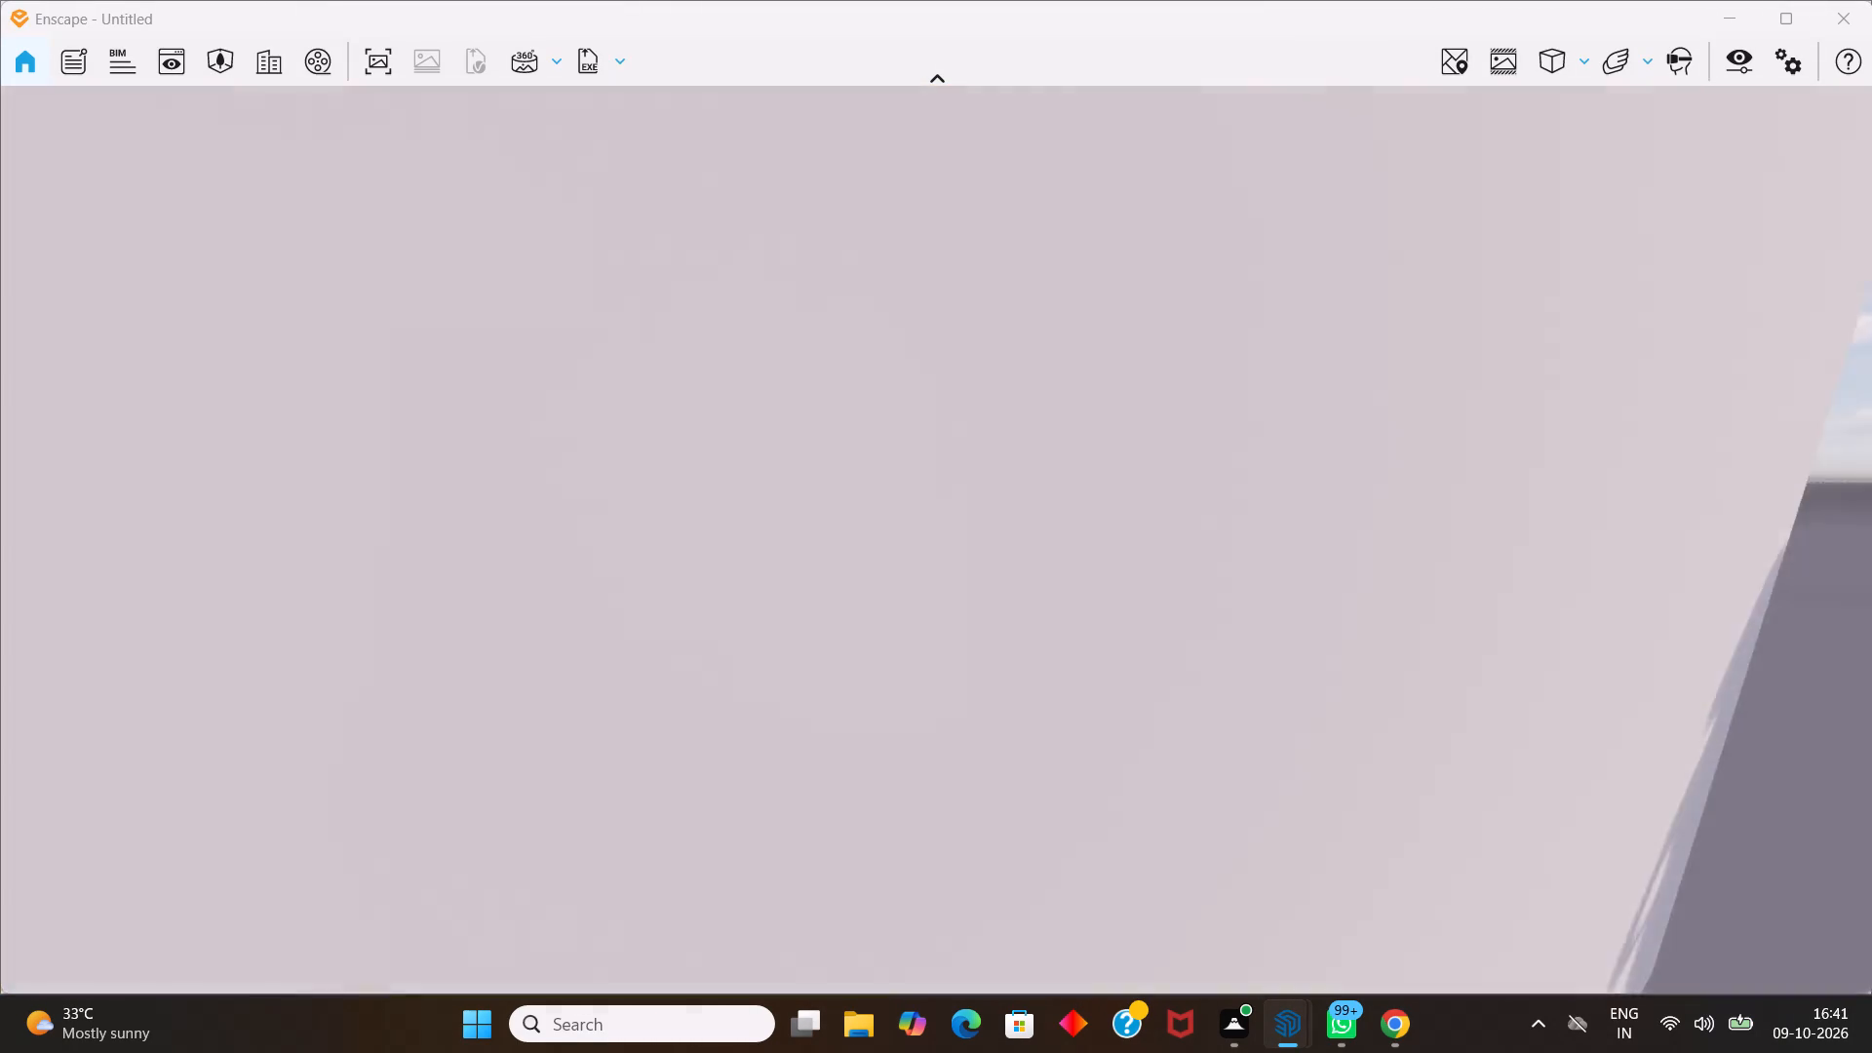
middle_click_drag(747, 555, 1871, 560)
left_click_drag(747, 555, 1871, 560)
scroll(1544, 400, "down", 1)
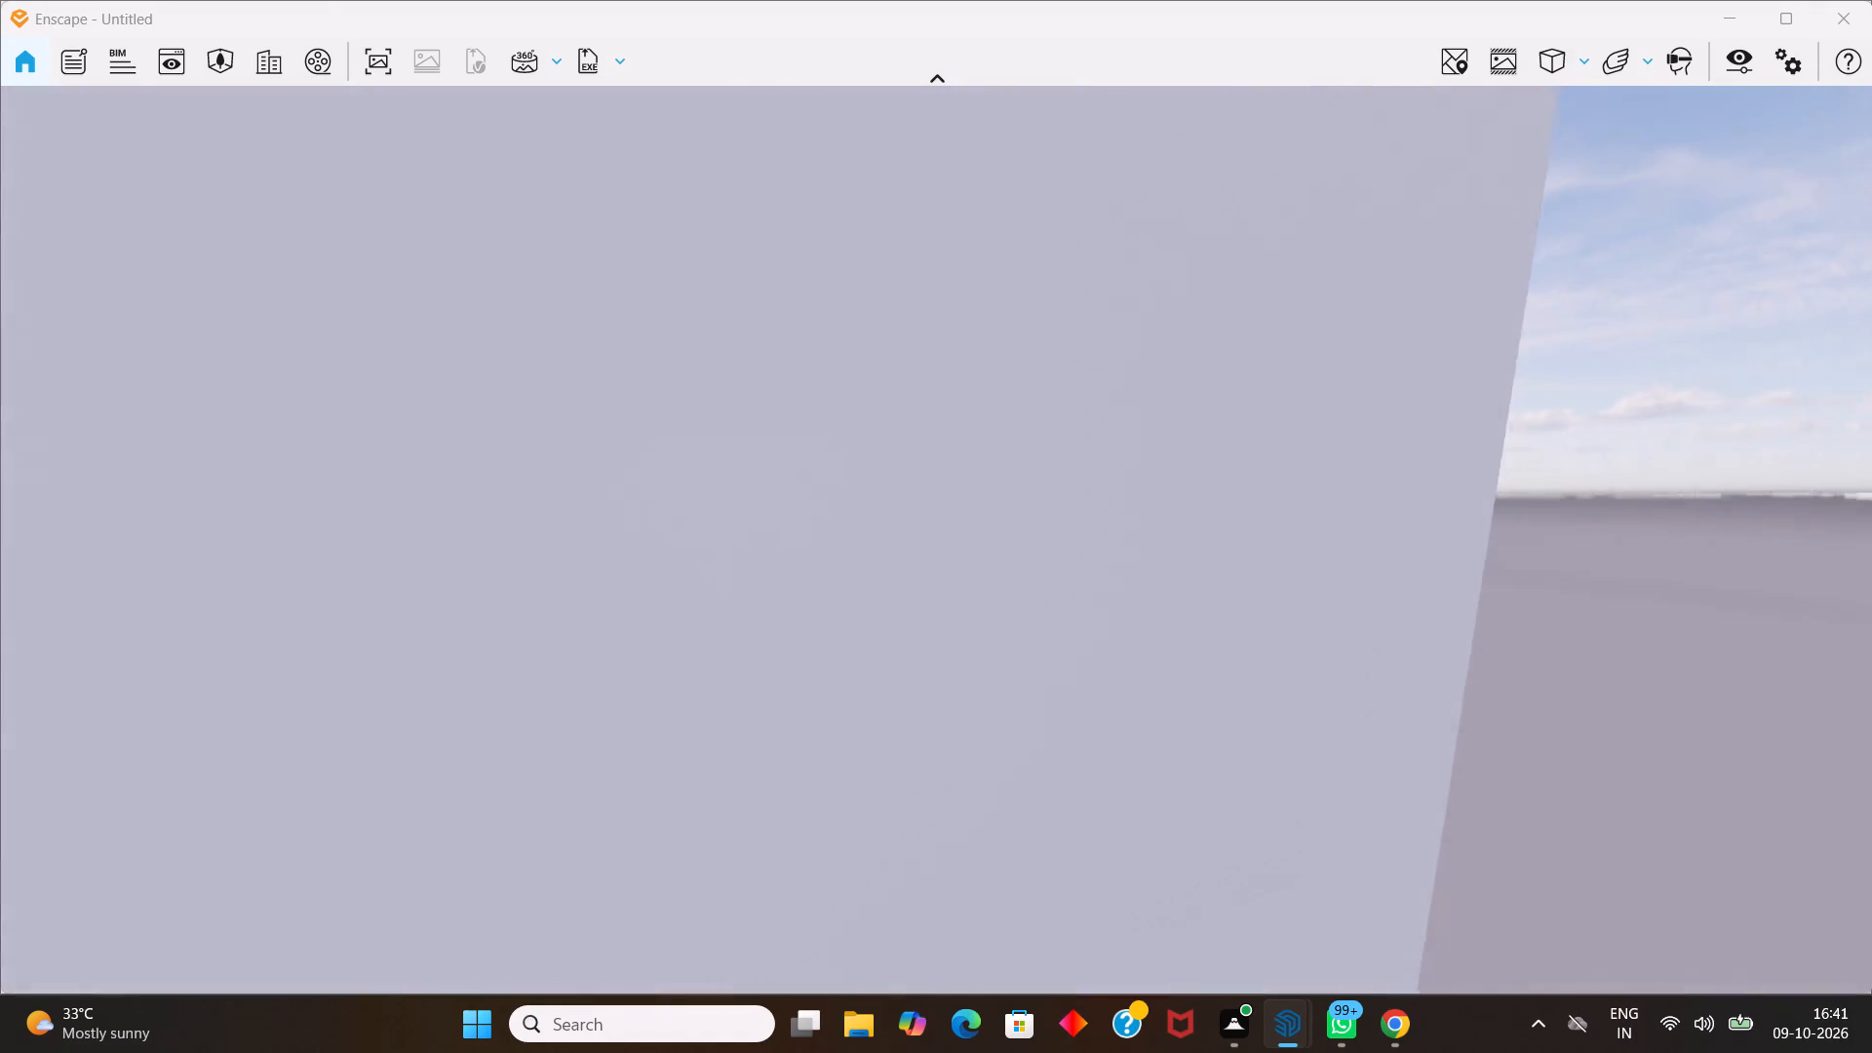
middle_click_drag(1871, 560, 1730, 645)
left_click_drag(1871, 560, 1730, 645)
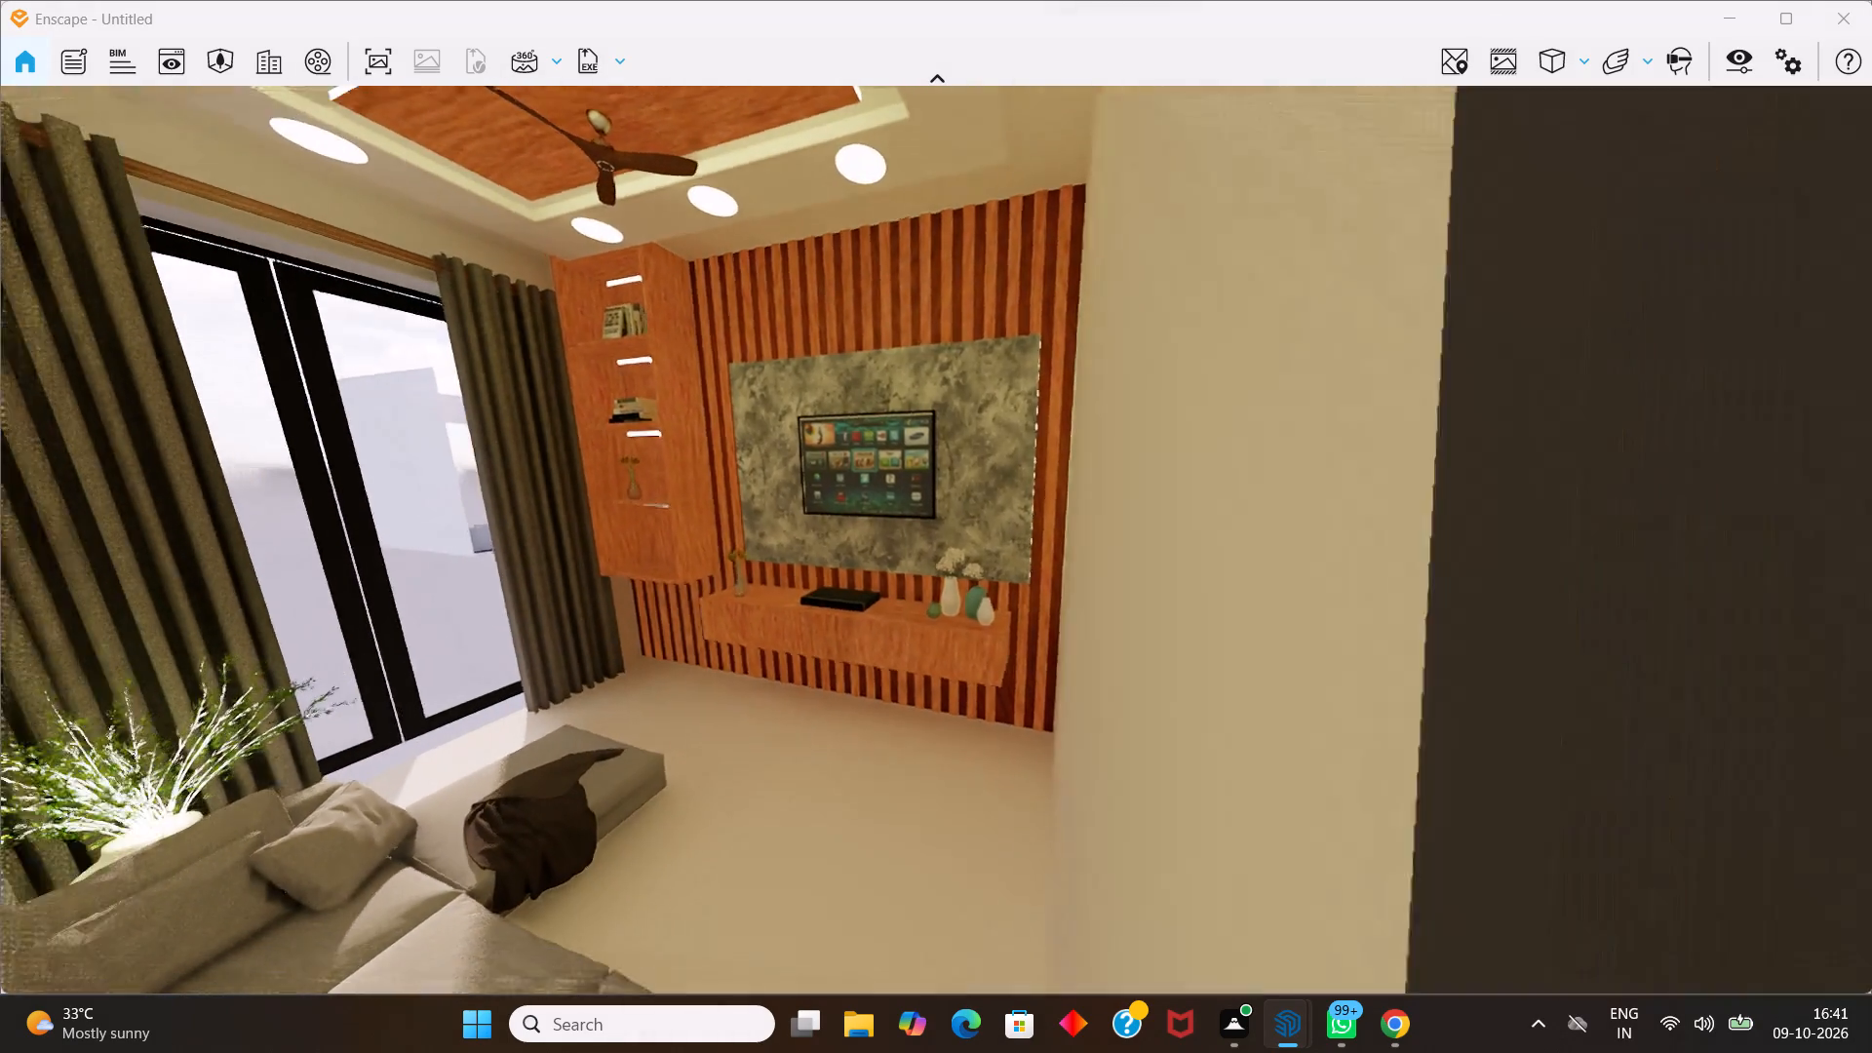
middle_click_drag(1730, 645, 0, 983)
left_click_drag(1730, 645, 0, 983)
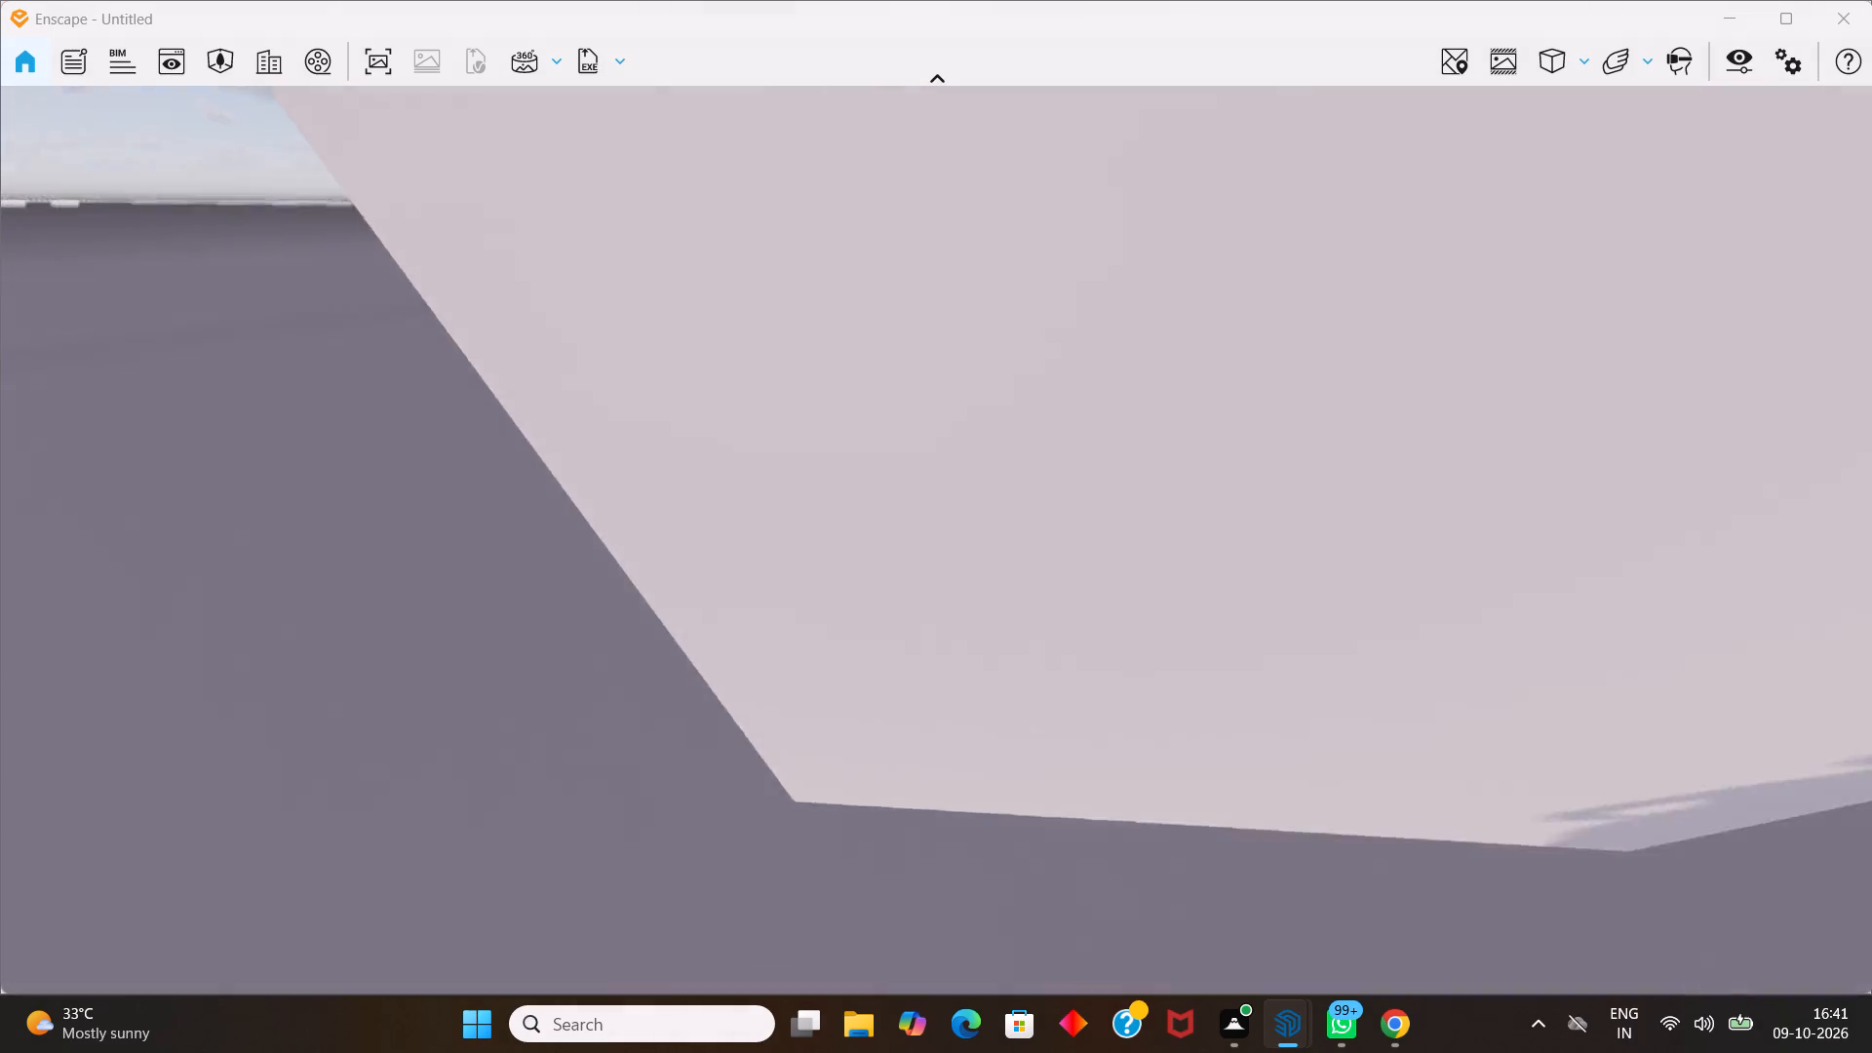
Examine the closed block's exterior from its lower corner, long side and the area beside the standing woman figure.
left_click_drag(0, 983, 81, 604)
middle_click_drag(0, 983, 1640, 776)
left_click_drag(1686, 539, 1640, 776)
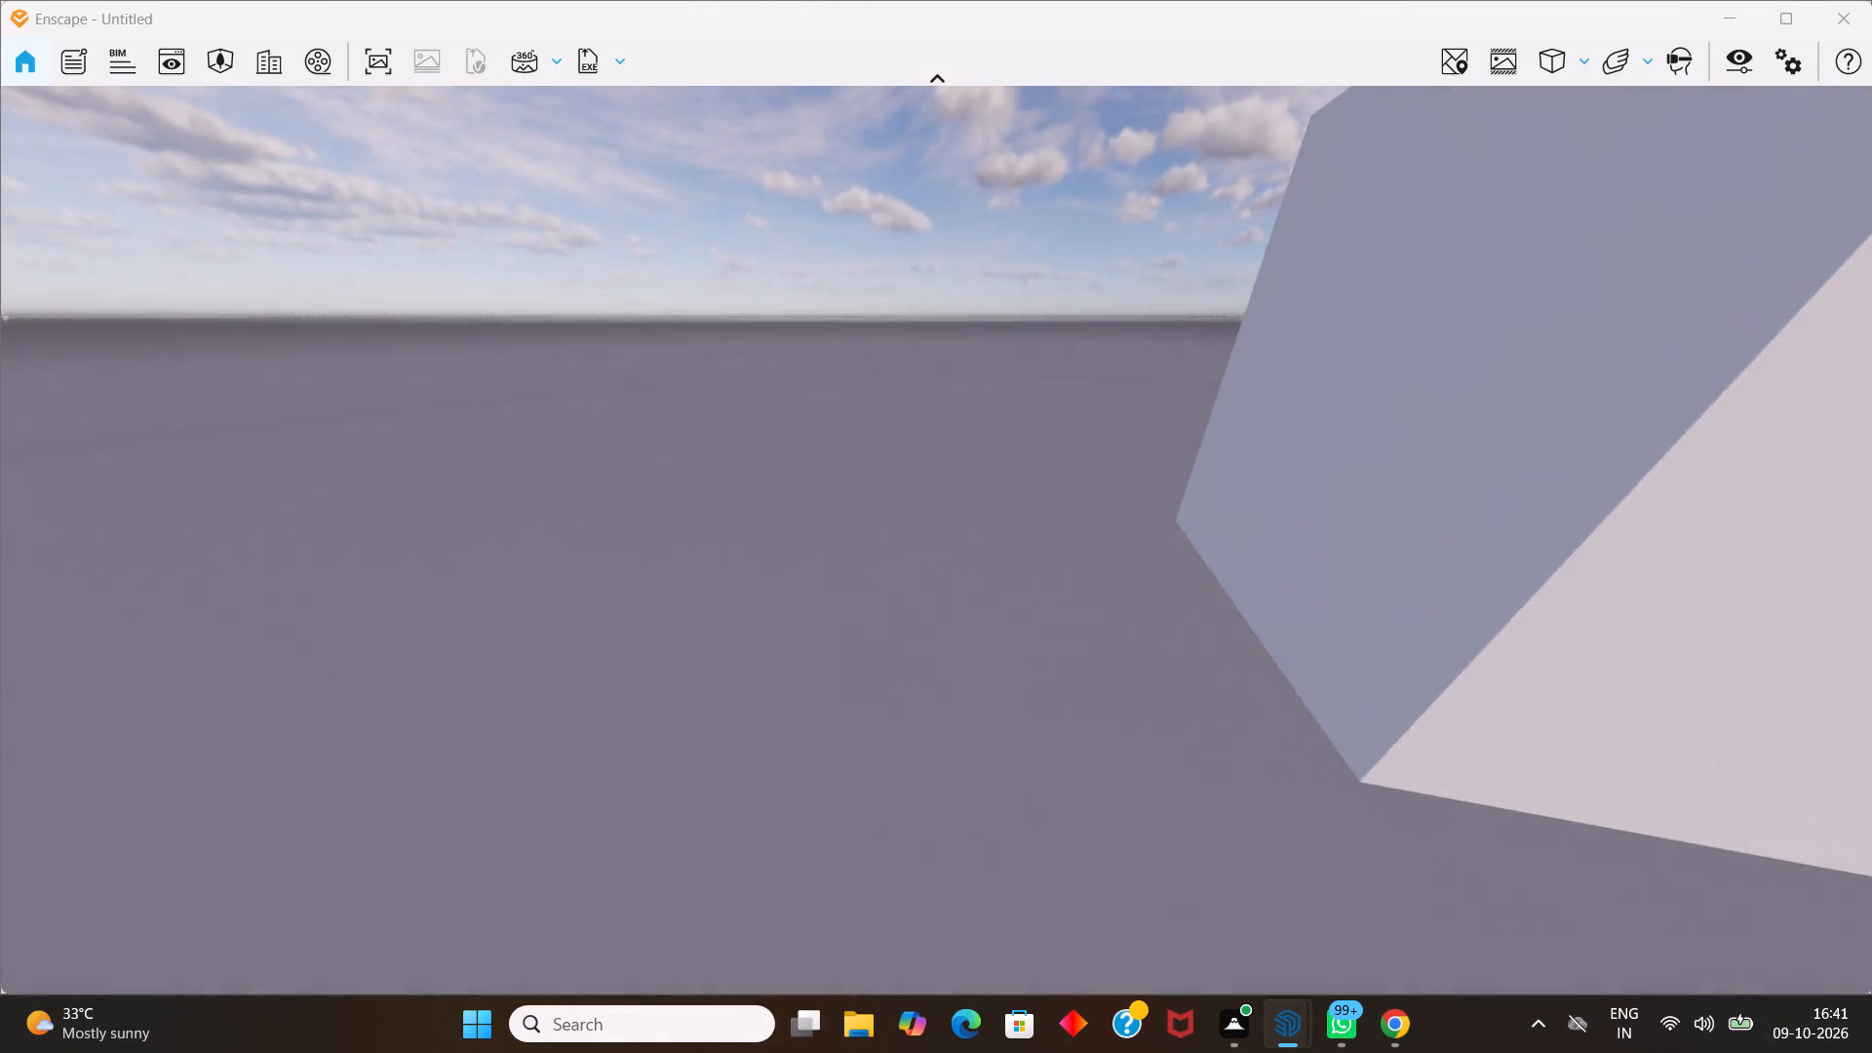
left_click_drag(1640, 776, 1467, 491)
middle_click_drag(1640, 776, 937, 540)
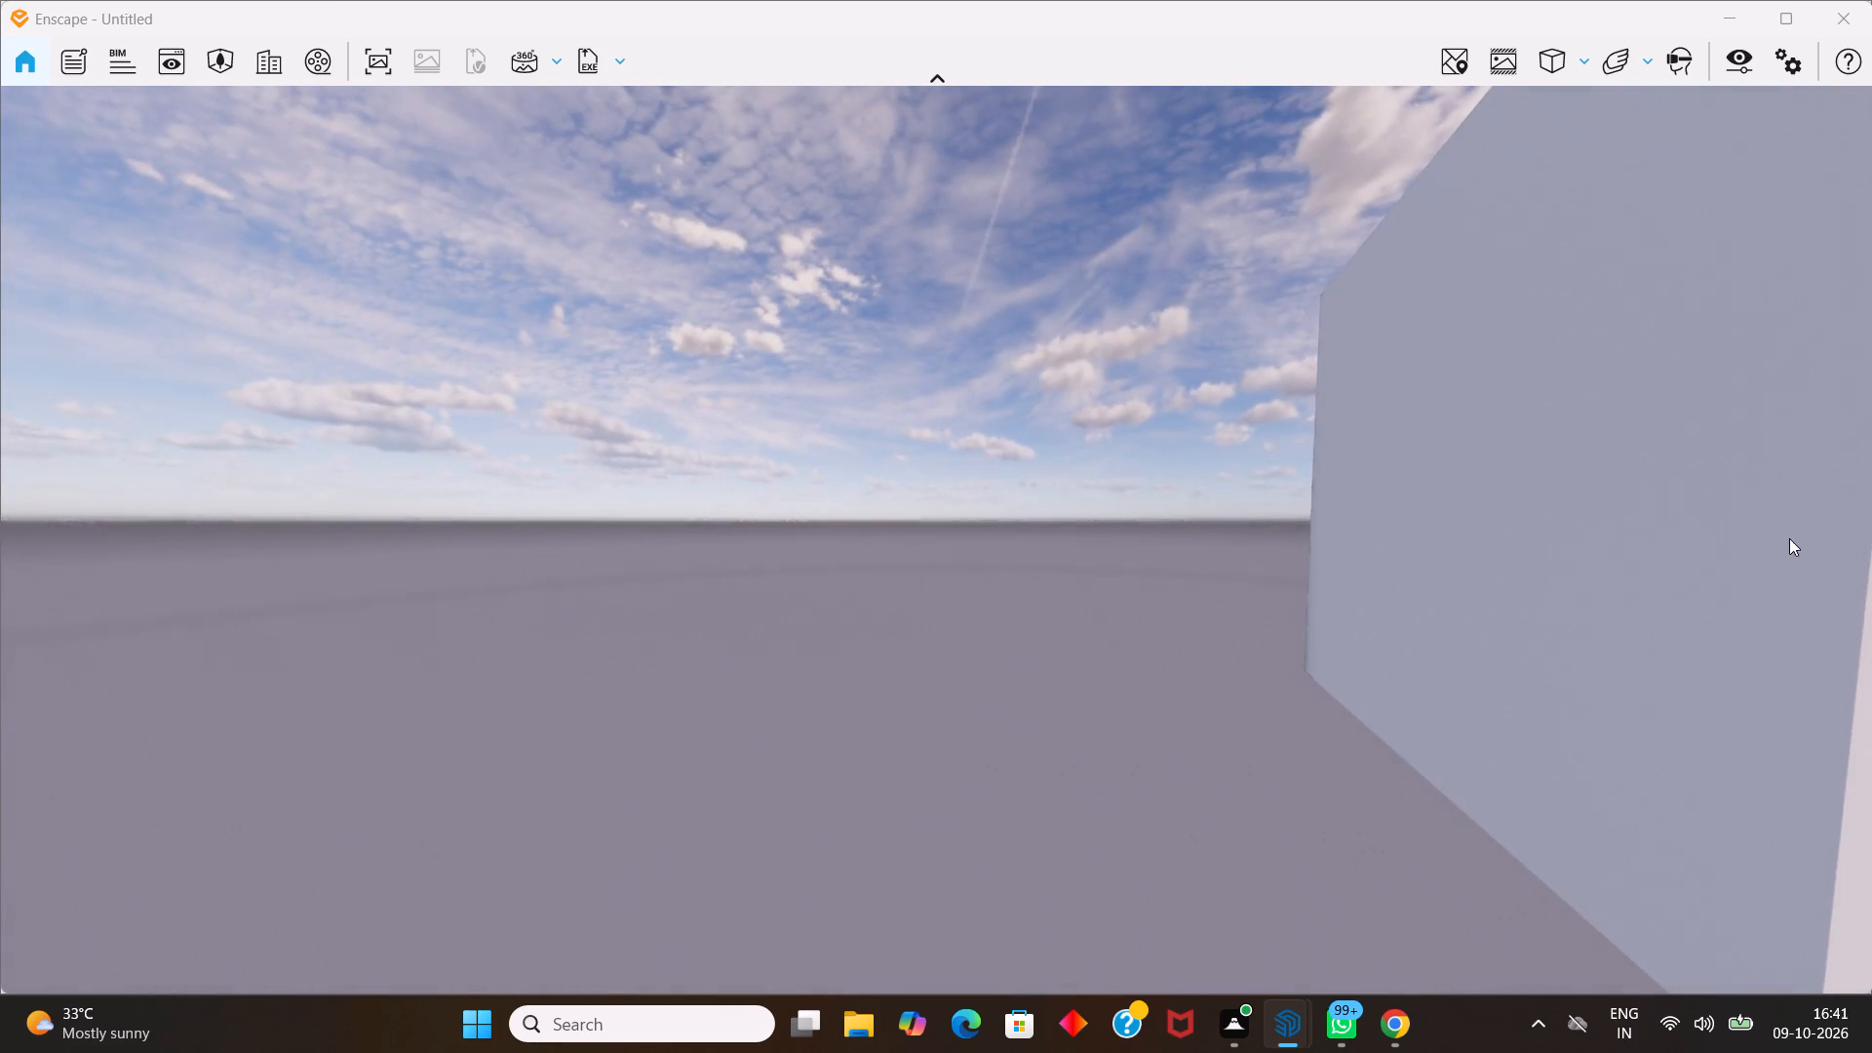
scroll(1795, 539, "down", 9)
scroll(1661, 602, "up", 2)
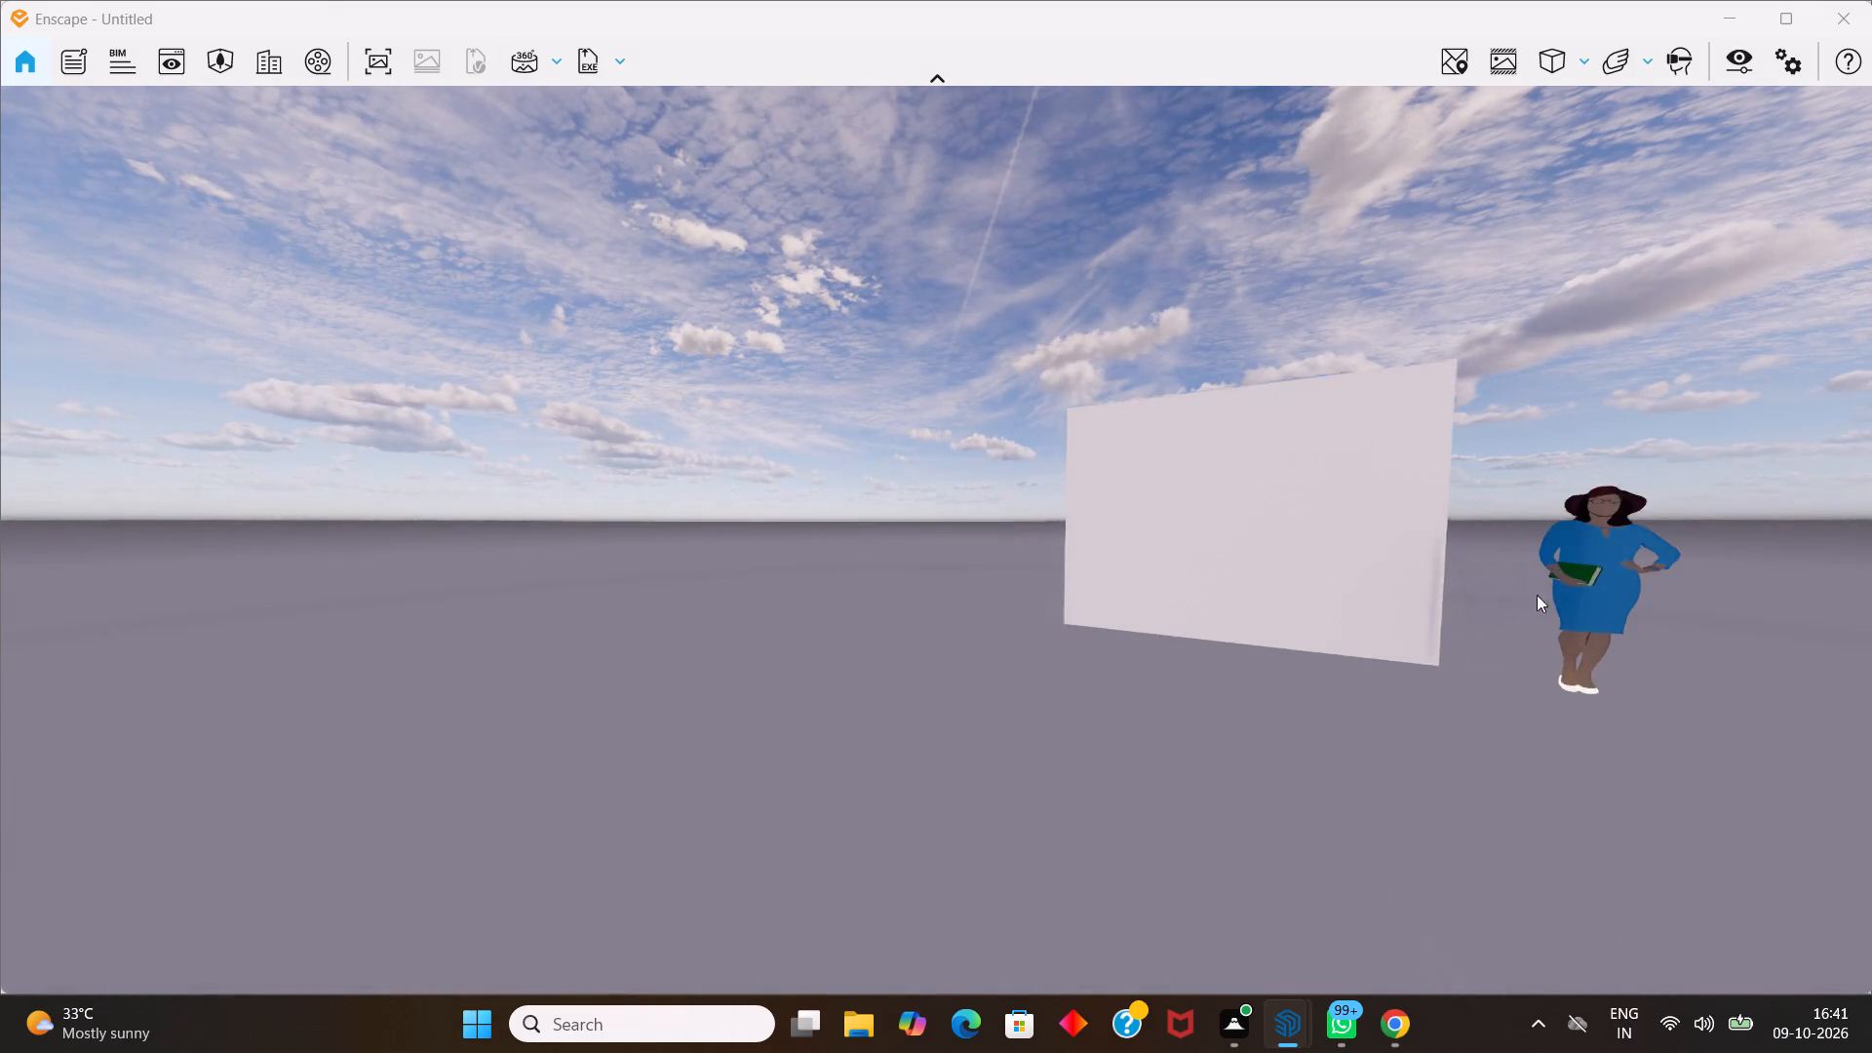
scroll(1537, 595, "up", 1)
scroll(1643, 412, "up", 2)
scroll(1653, 407, "down", 4)
middle_click_drag(1543, 508, 172, 616)
left_click_drag(918, 535, 172, 616)
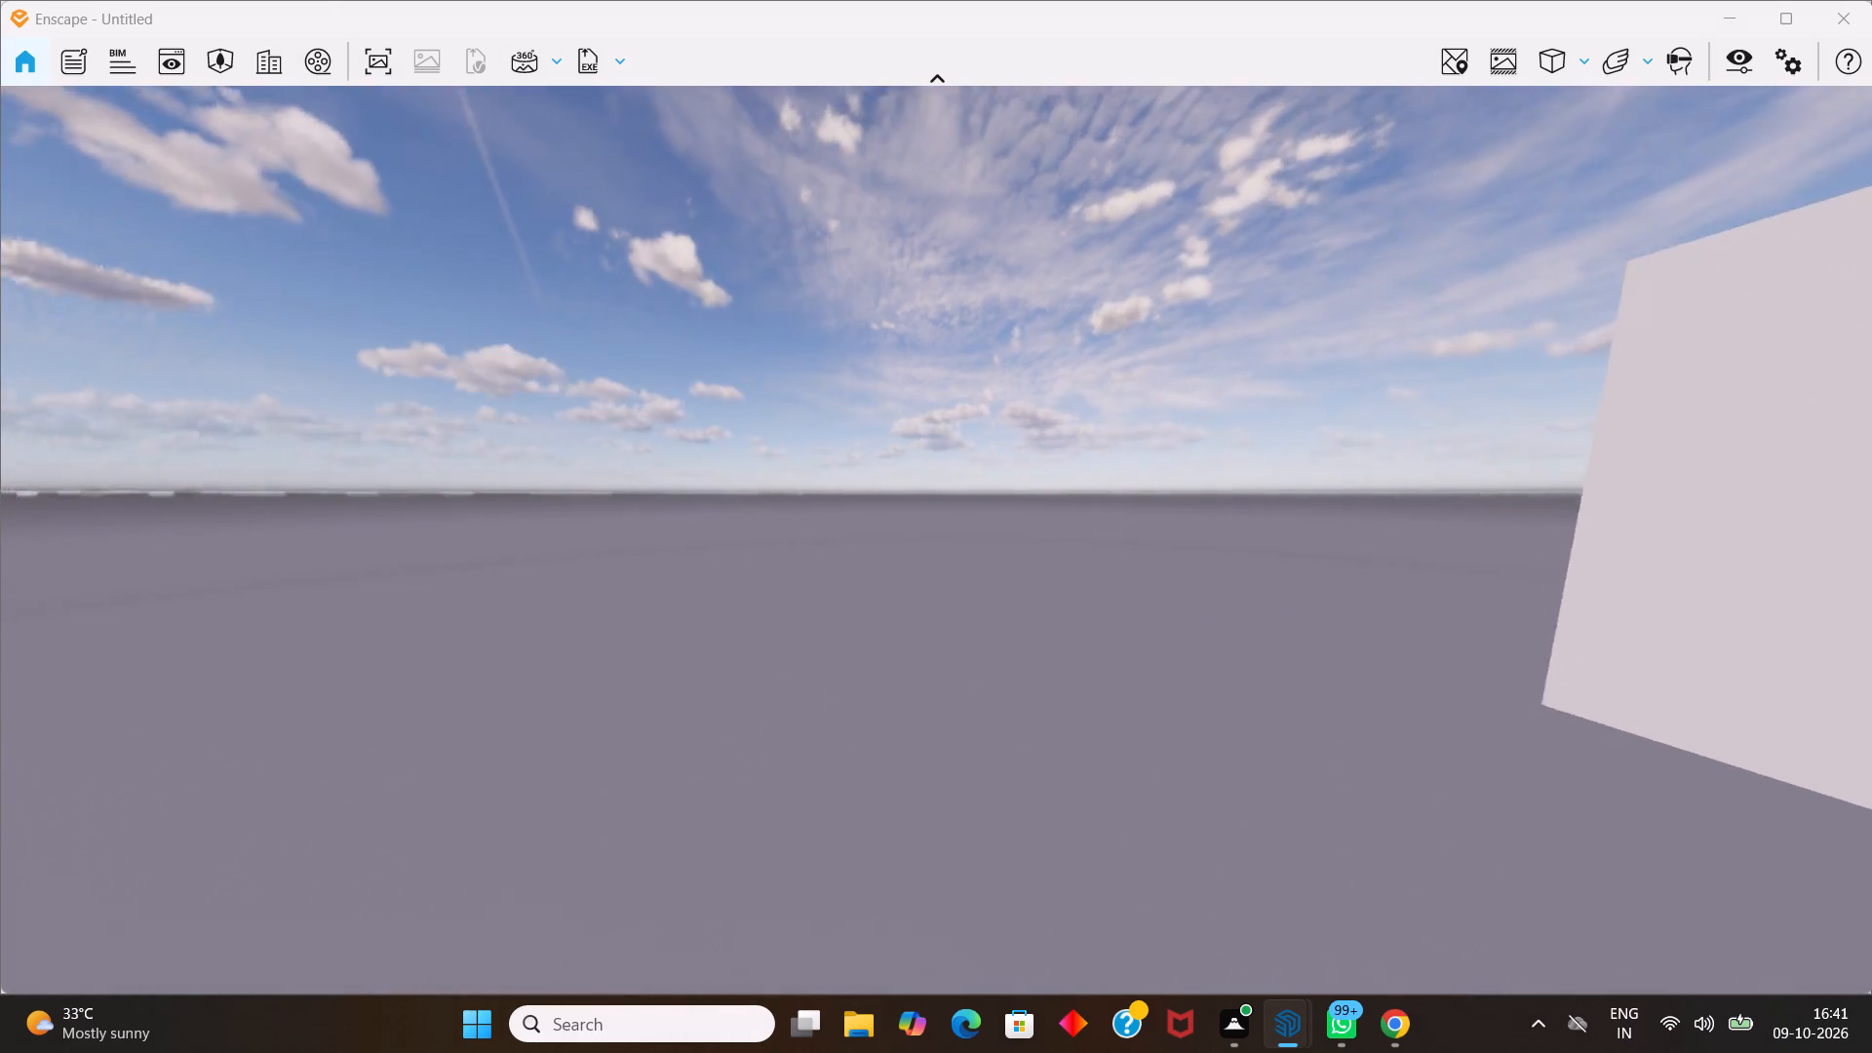
left_click_drag(172, 616, 1579, 420)
middle_click_drag(172, 616, 936, 539)
Enter the living room facing the sofa wall to check that view, and back out past the woman figure.
scroll(1865, 526, "up", 1)
scroll(1171, 670, "up", 1)
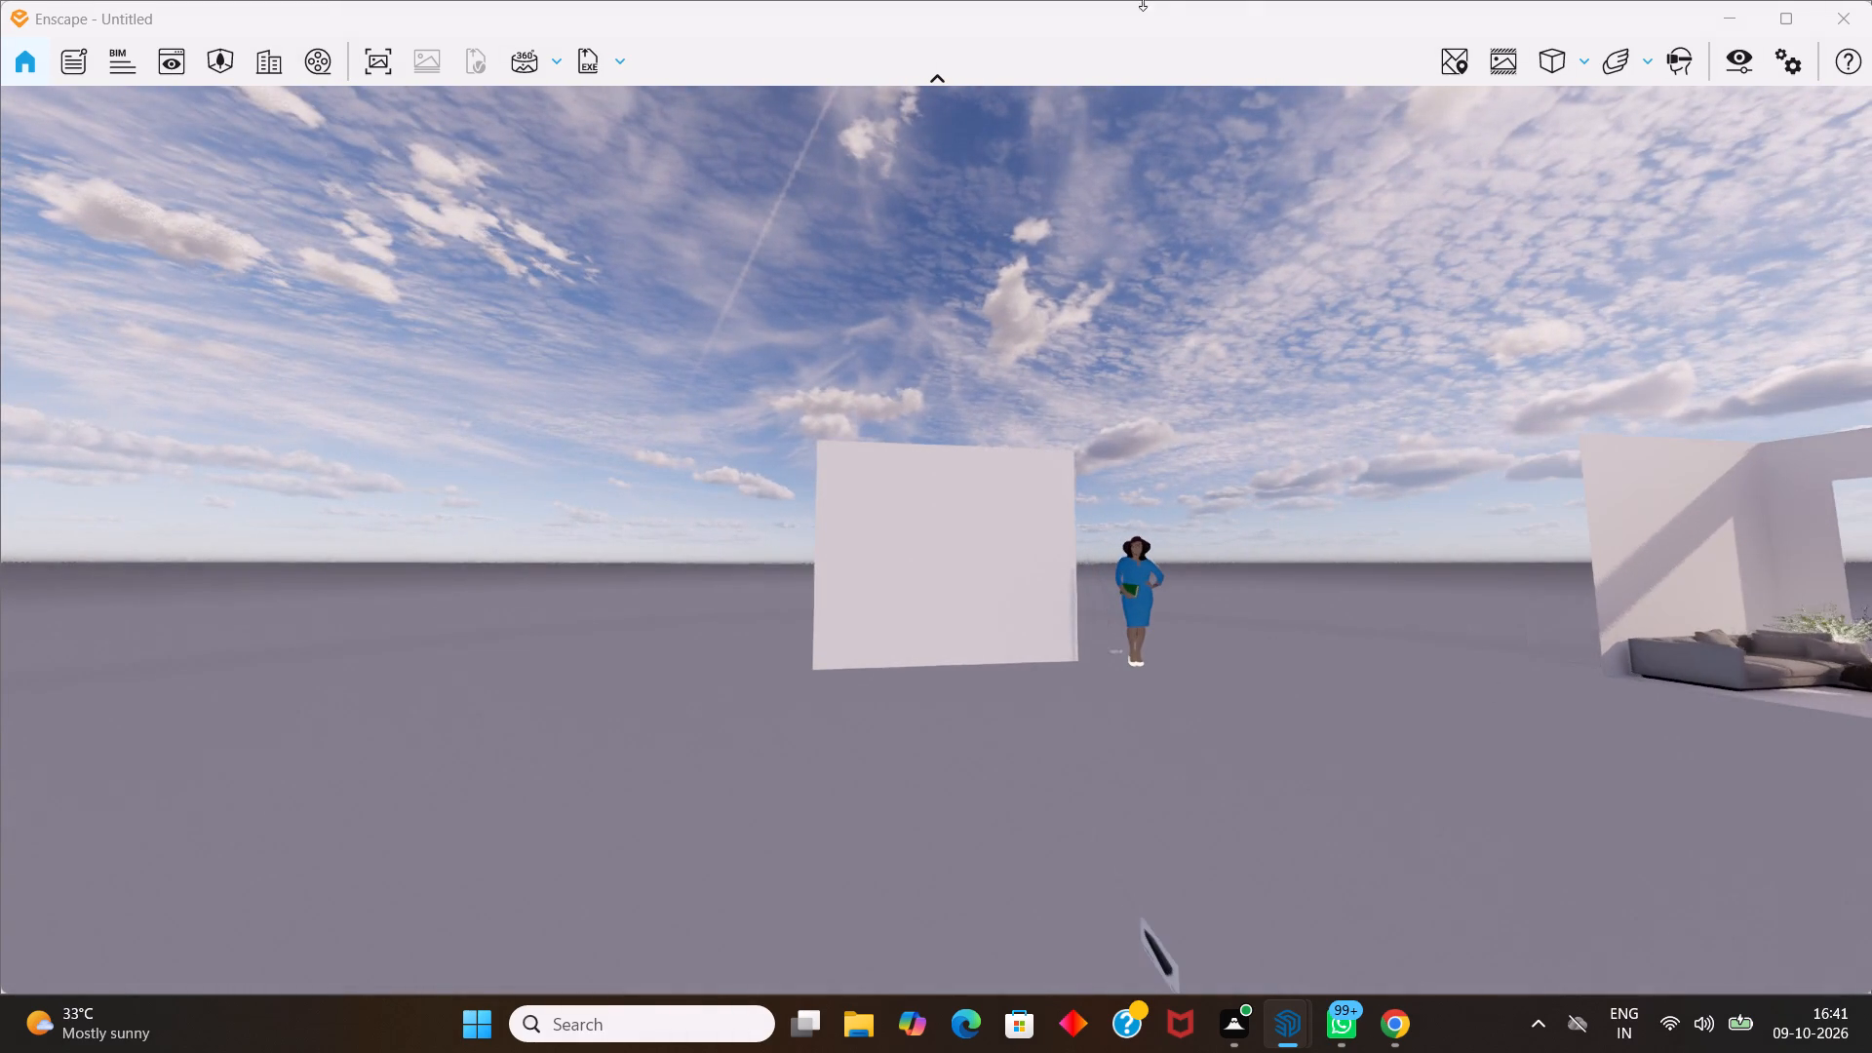
scroll(1630, 561, "up", 4)
scroll(1466, 512, "up", 6)
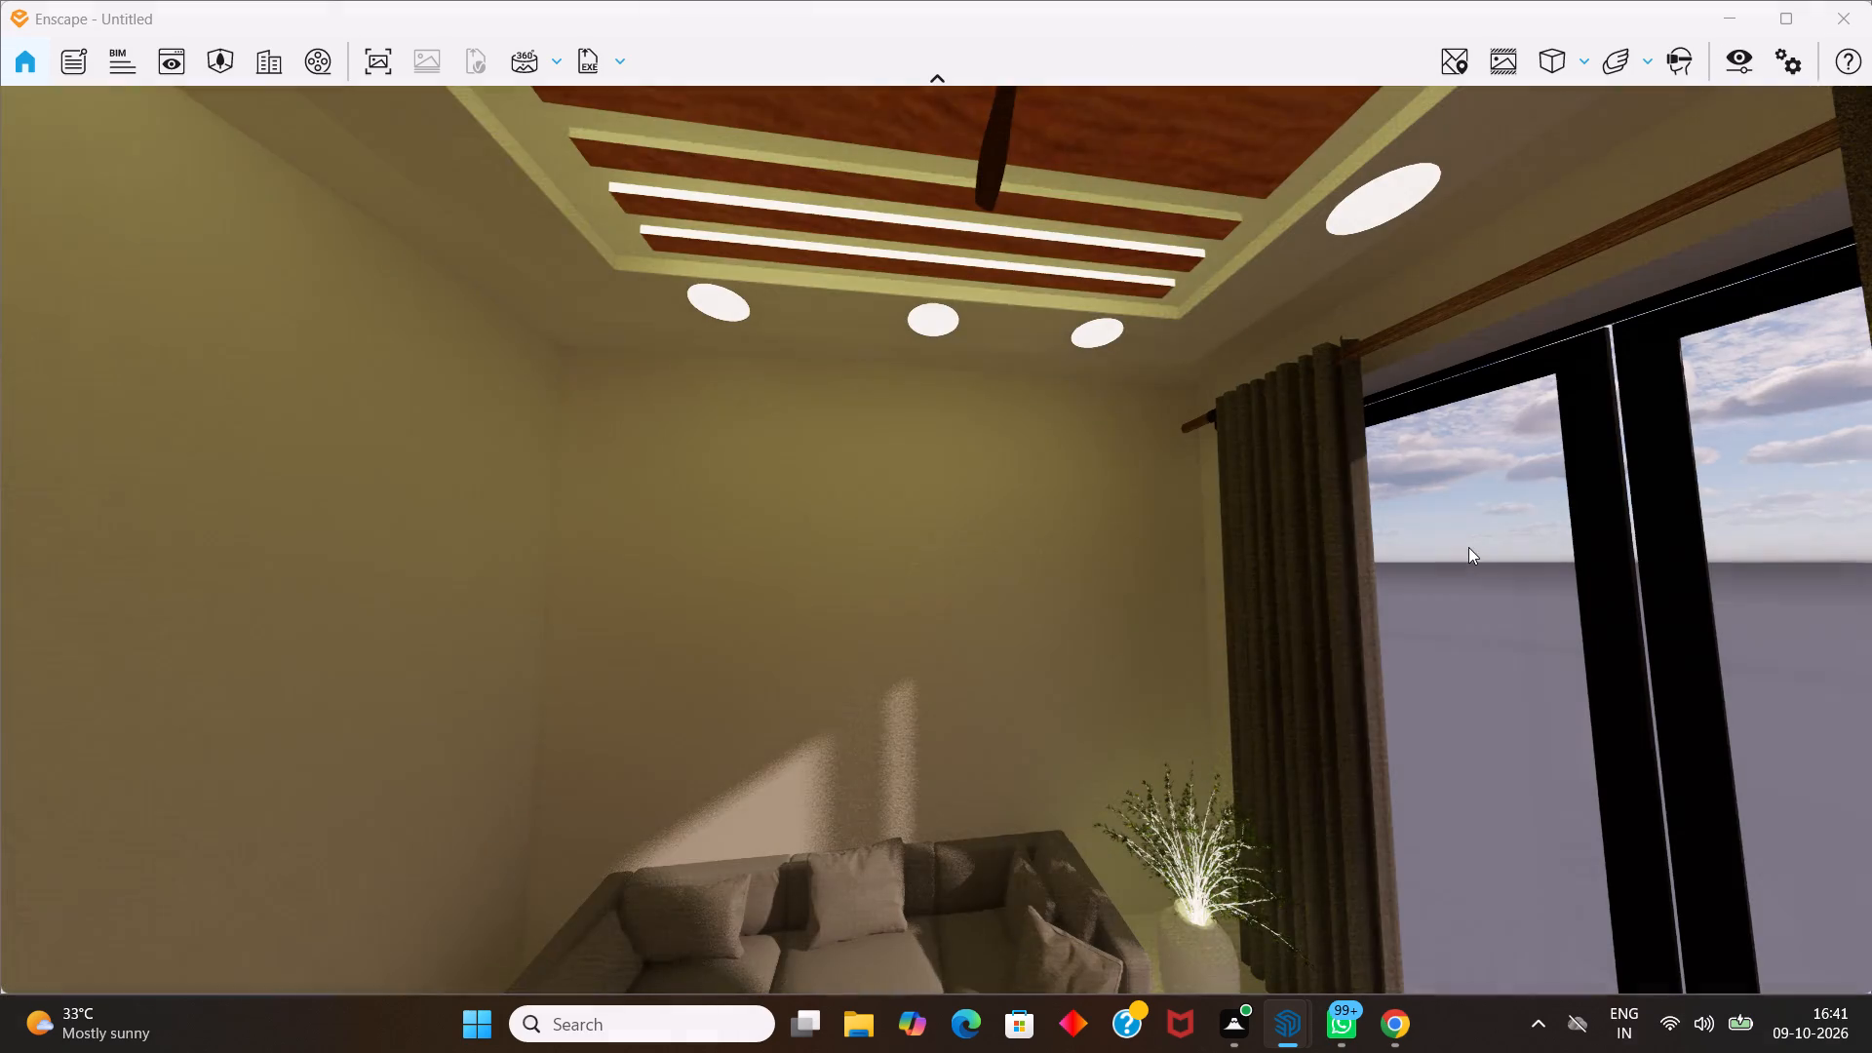
scroll(1540, 567, "down", 5)
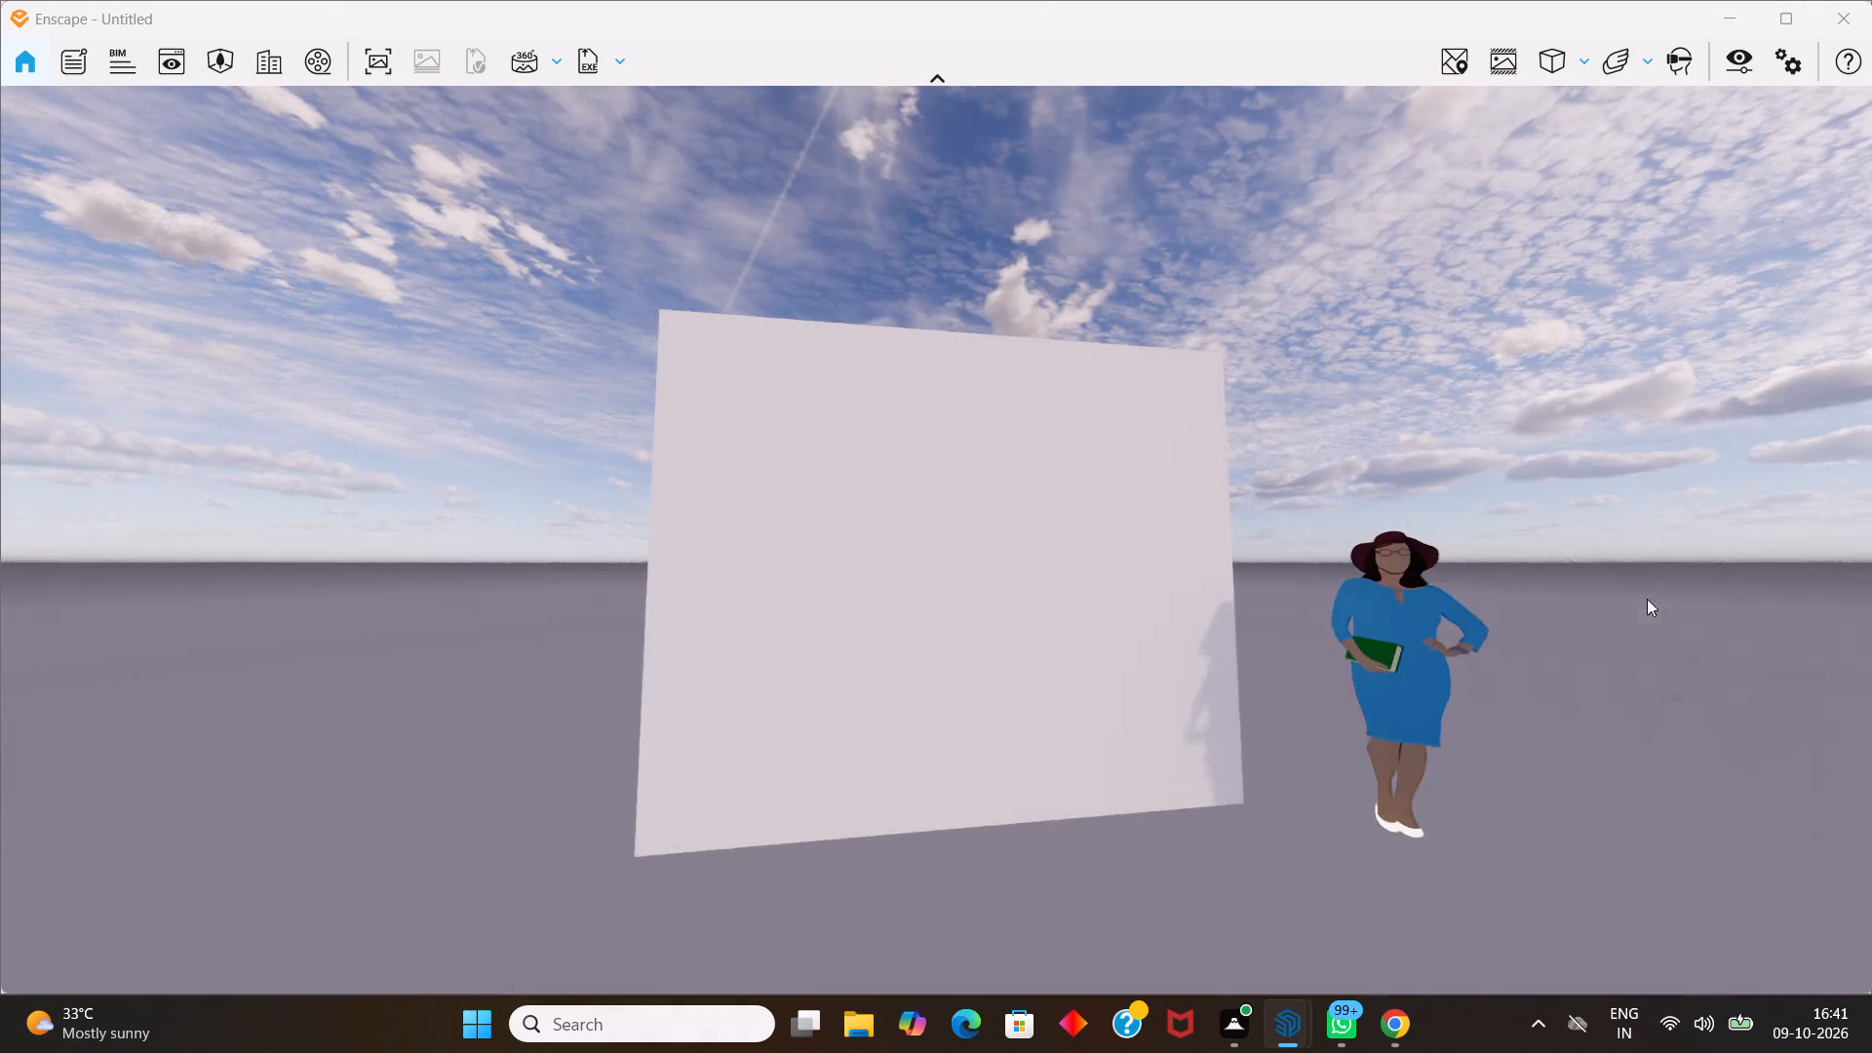
scroll(1647, 599, "down", 2)
Swing around the closed block's exterior and line up its end wall with the open room behind it.
left_click_drag(322, 763, 1871, 593)
middle_click_drag(323, 763, 1871, 593)
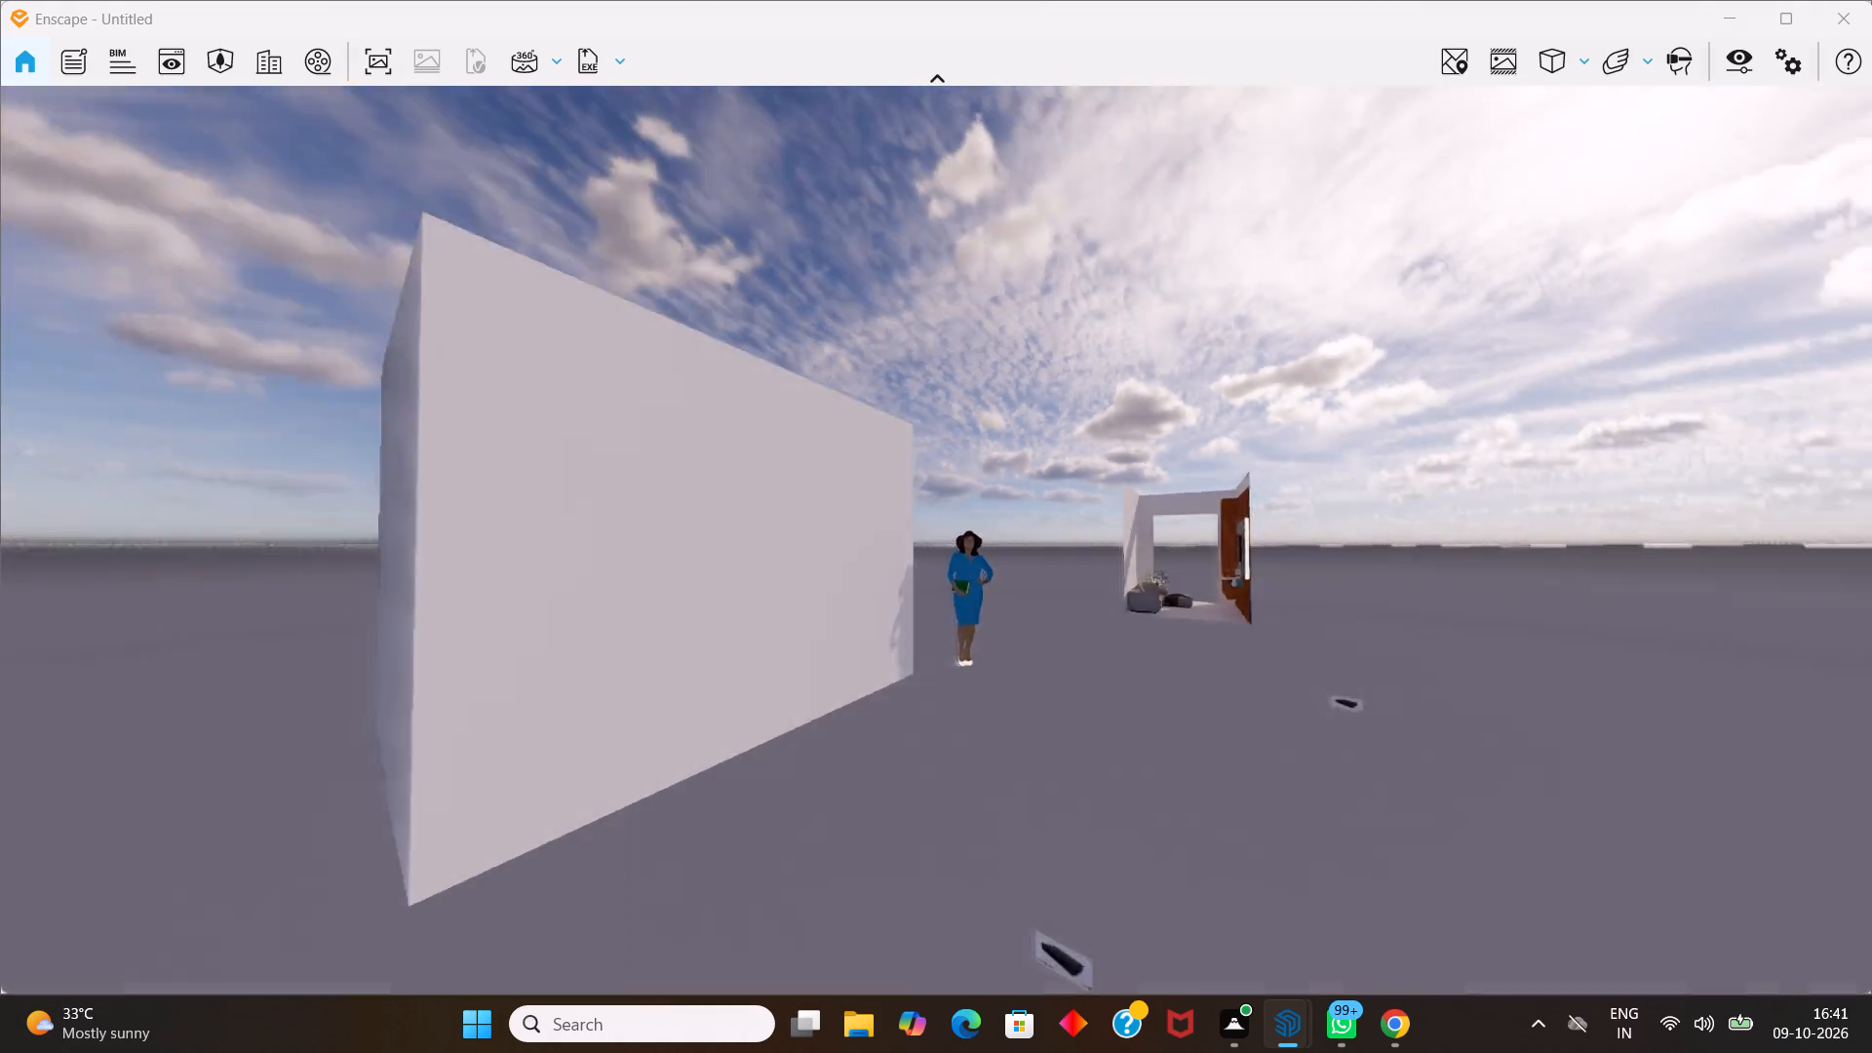
left_click_drag(1871, 593, 1871, 560)
middle_click_drag(1871, 593, 941, 537)
scroll(1871, 572, "down", 1)
scroll(298, 706, "down", 4)
scroll(182, 506, "down", 5)
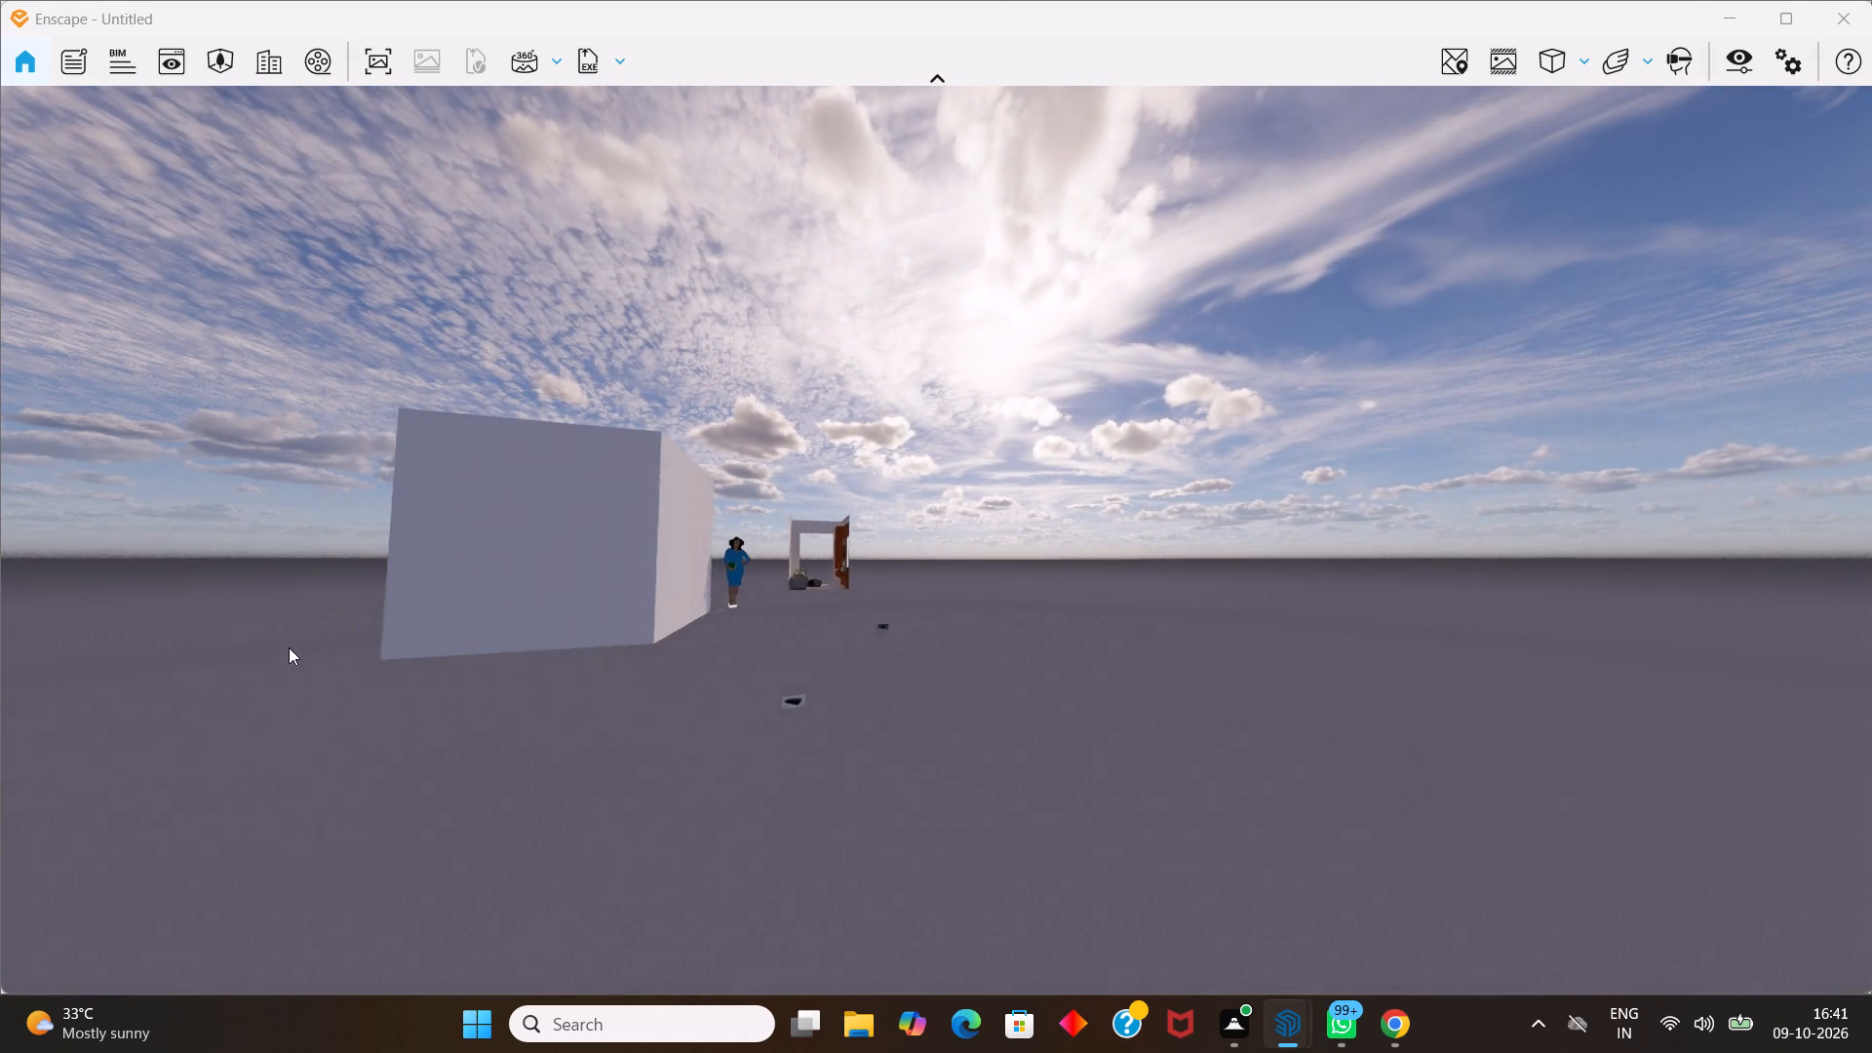
scroll(376, 652, "down", 1)
middle_click_drag(382, 653, 1871, 588)
scroll(1871, 602, "up", 1)
scroll(967, 460, "up", 2)
scroll(872, 701, "down", 3)
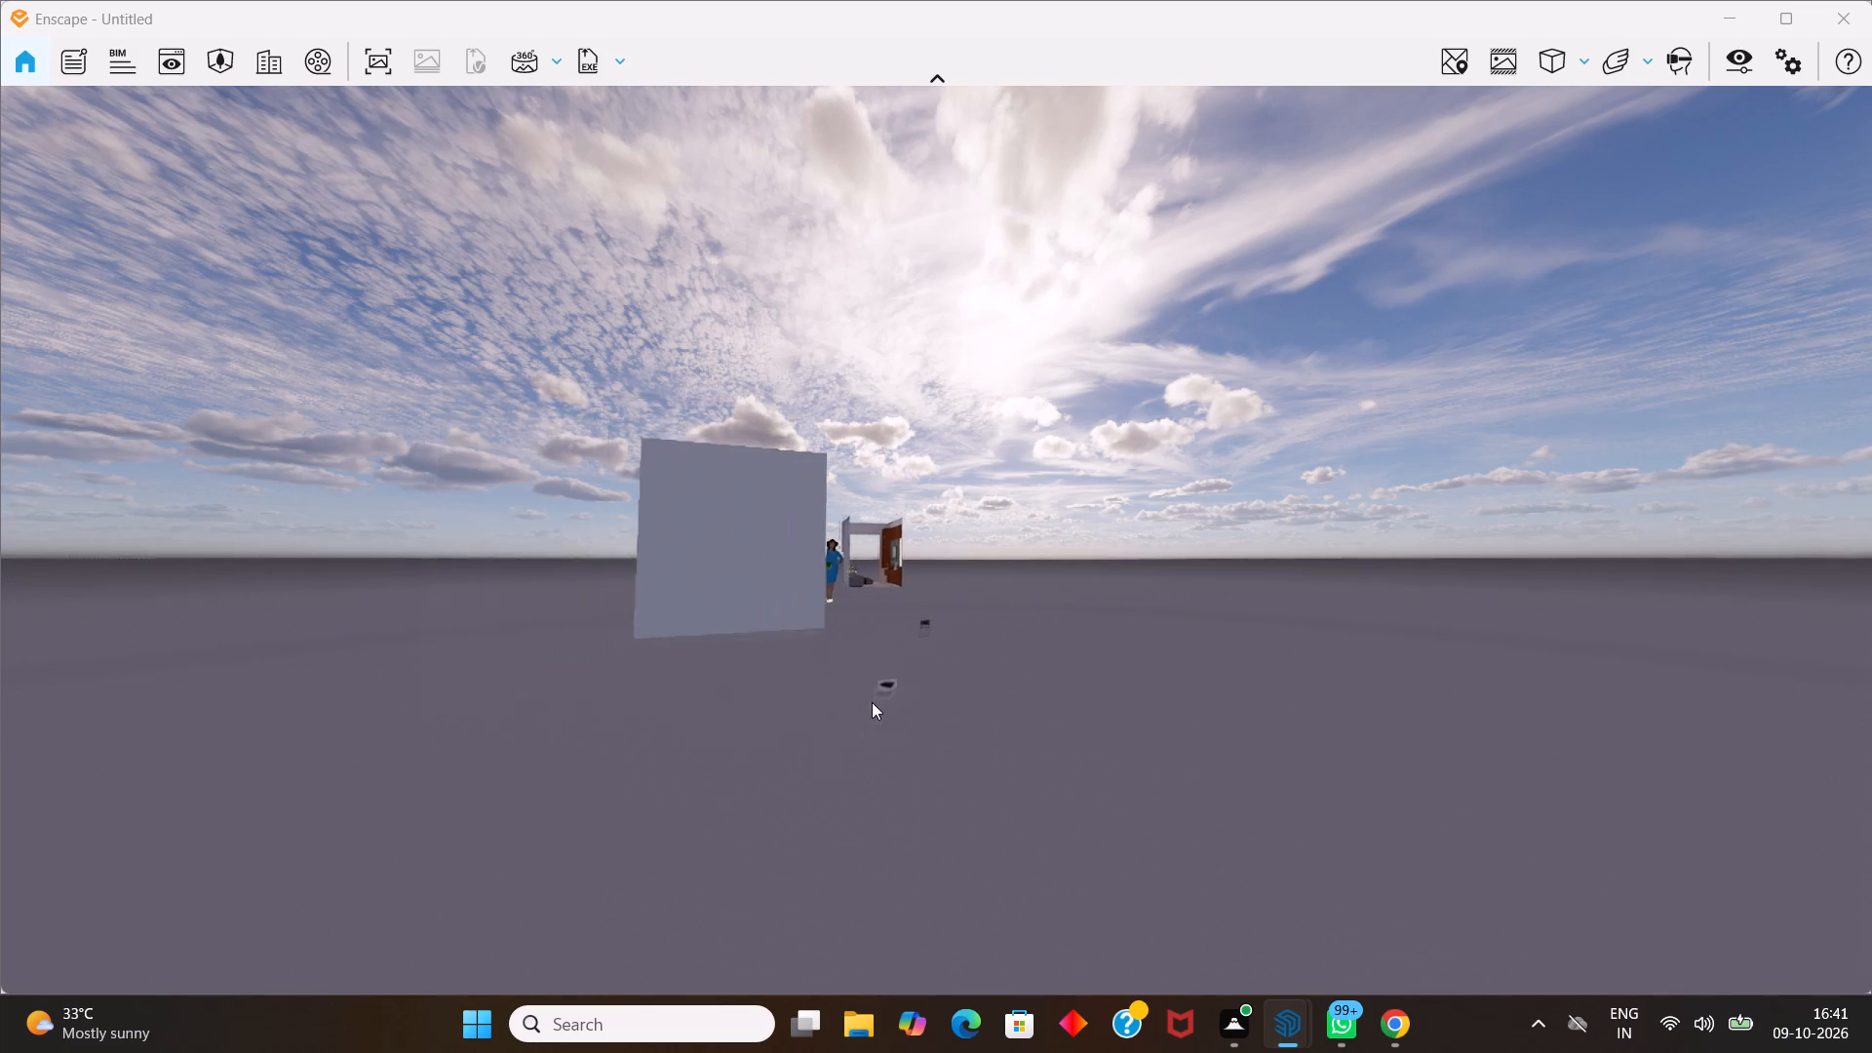
scroll(872, 702, "down", 6)
middle_click_drag(536, 406, 1871, 667)
Move through the end wall into the living room for a lengthwise view of the sofa, window, TV wall and console.
scroll(1871, 665, "up", 1)
scroll(1000, 557, "up", 3)
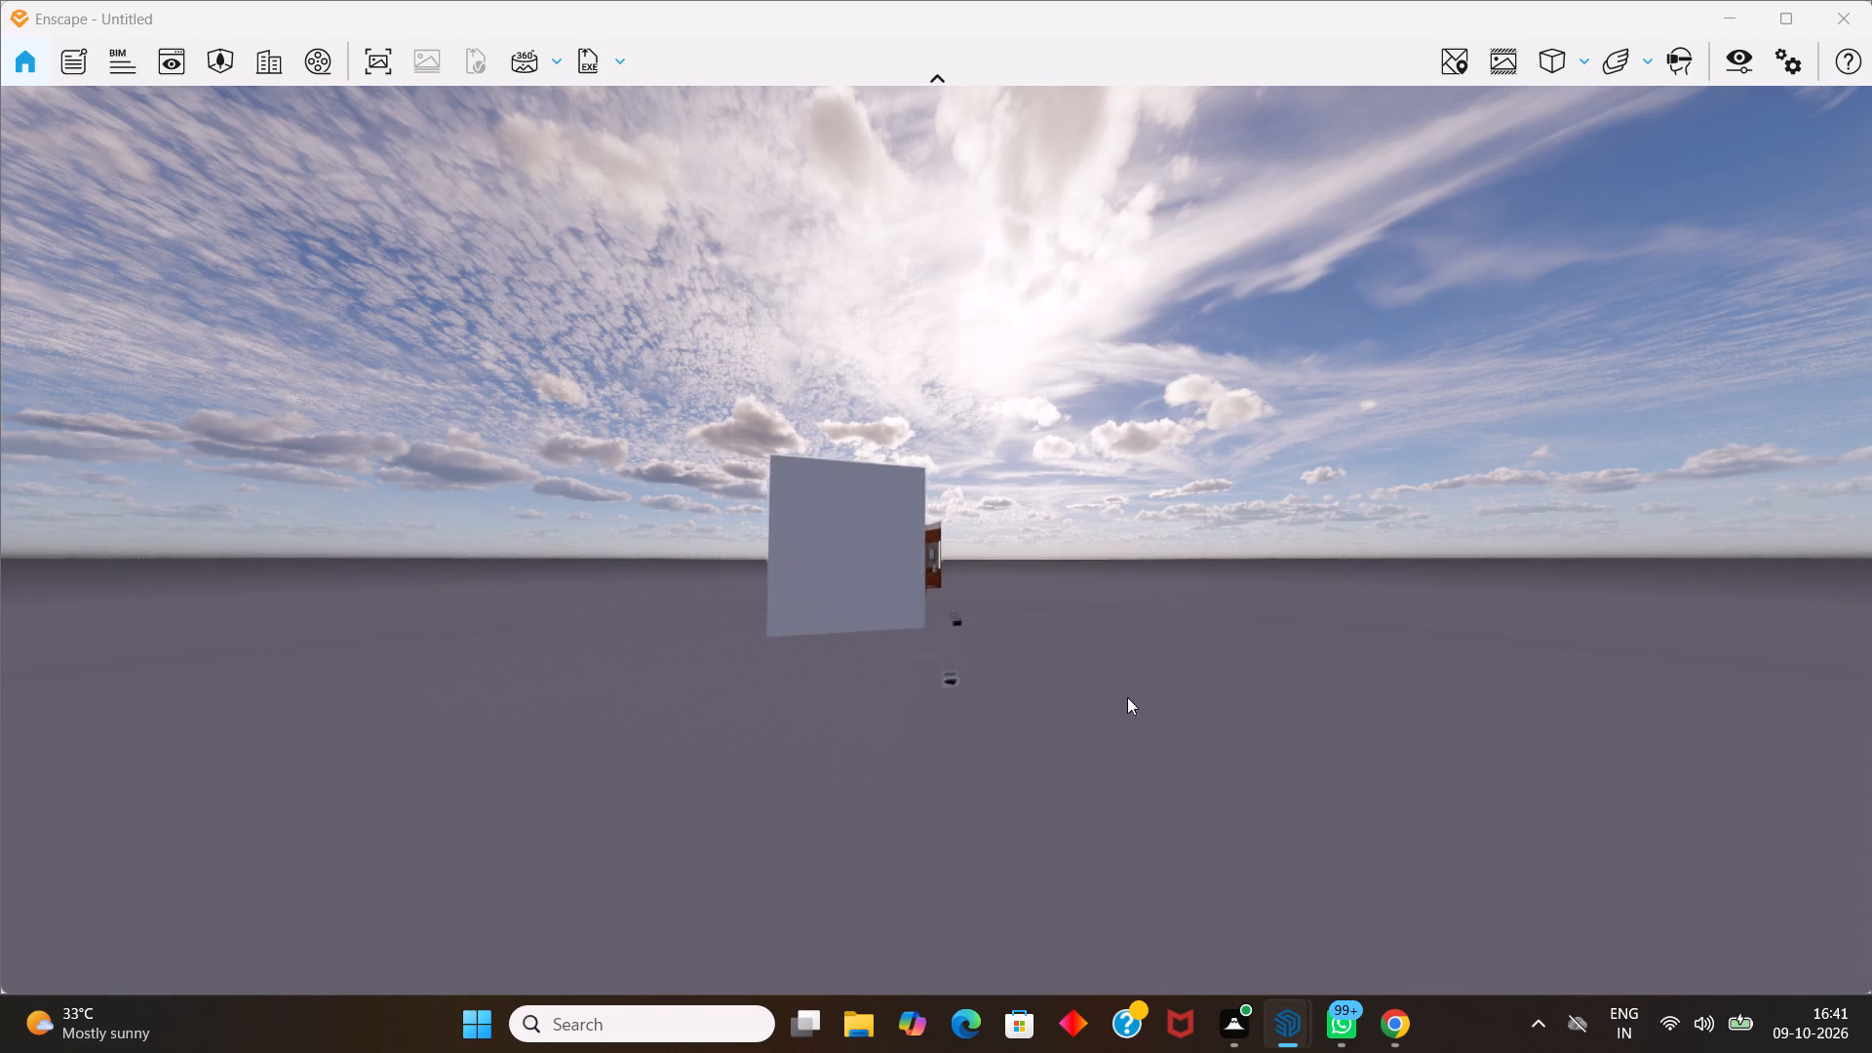
scroll(585, 679, "up", 11)
middle_click_drag(744, 592, 1871, 317)
scroll(780, 582, "up", 1)
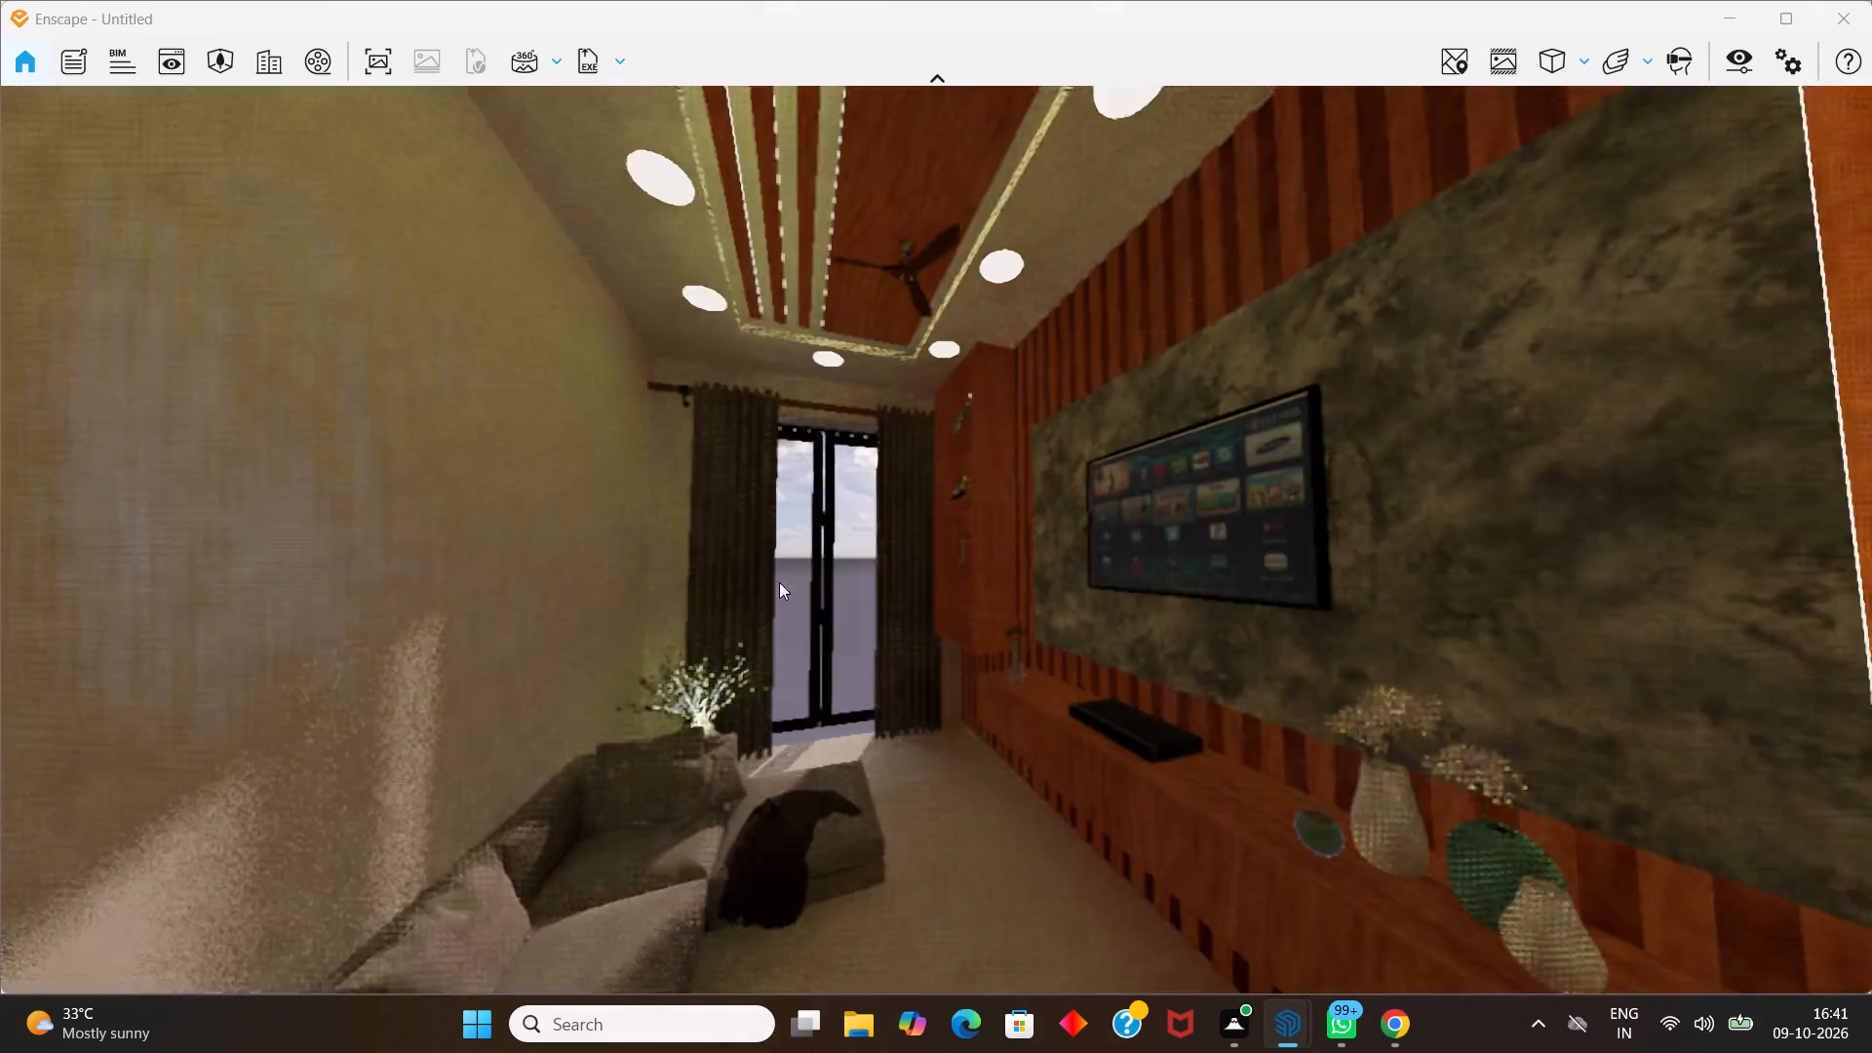
scroll(779, 582, "up", 1)
middle_click_drag(777, 721, 947, 446)
scroll(777, 721, "down", 1)
left_click_drag(947, 458, 947, 446)
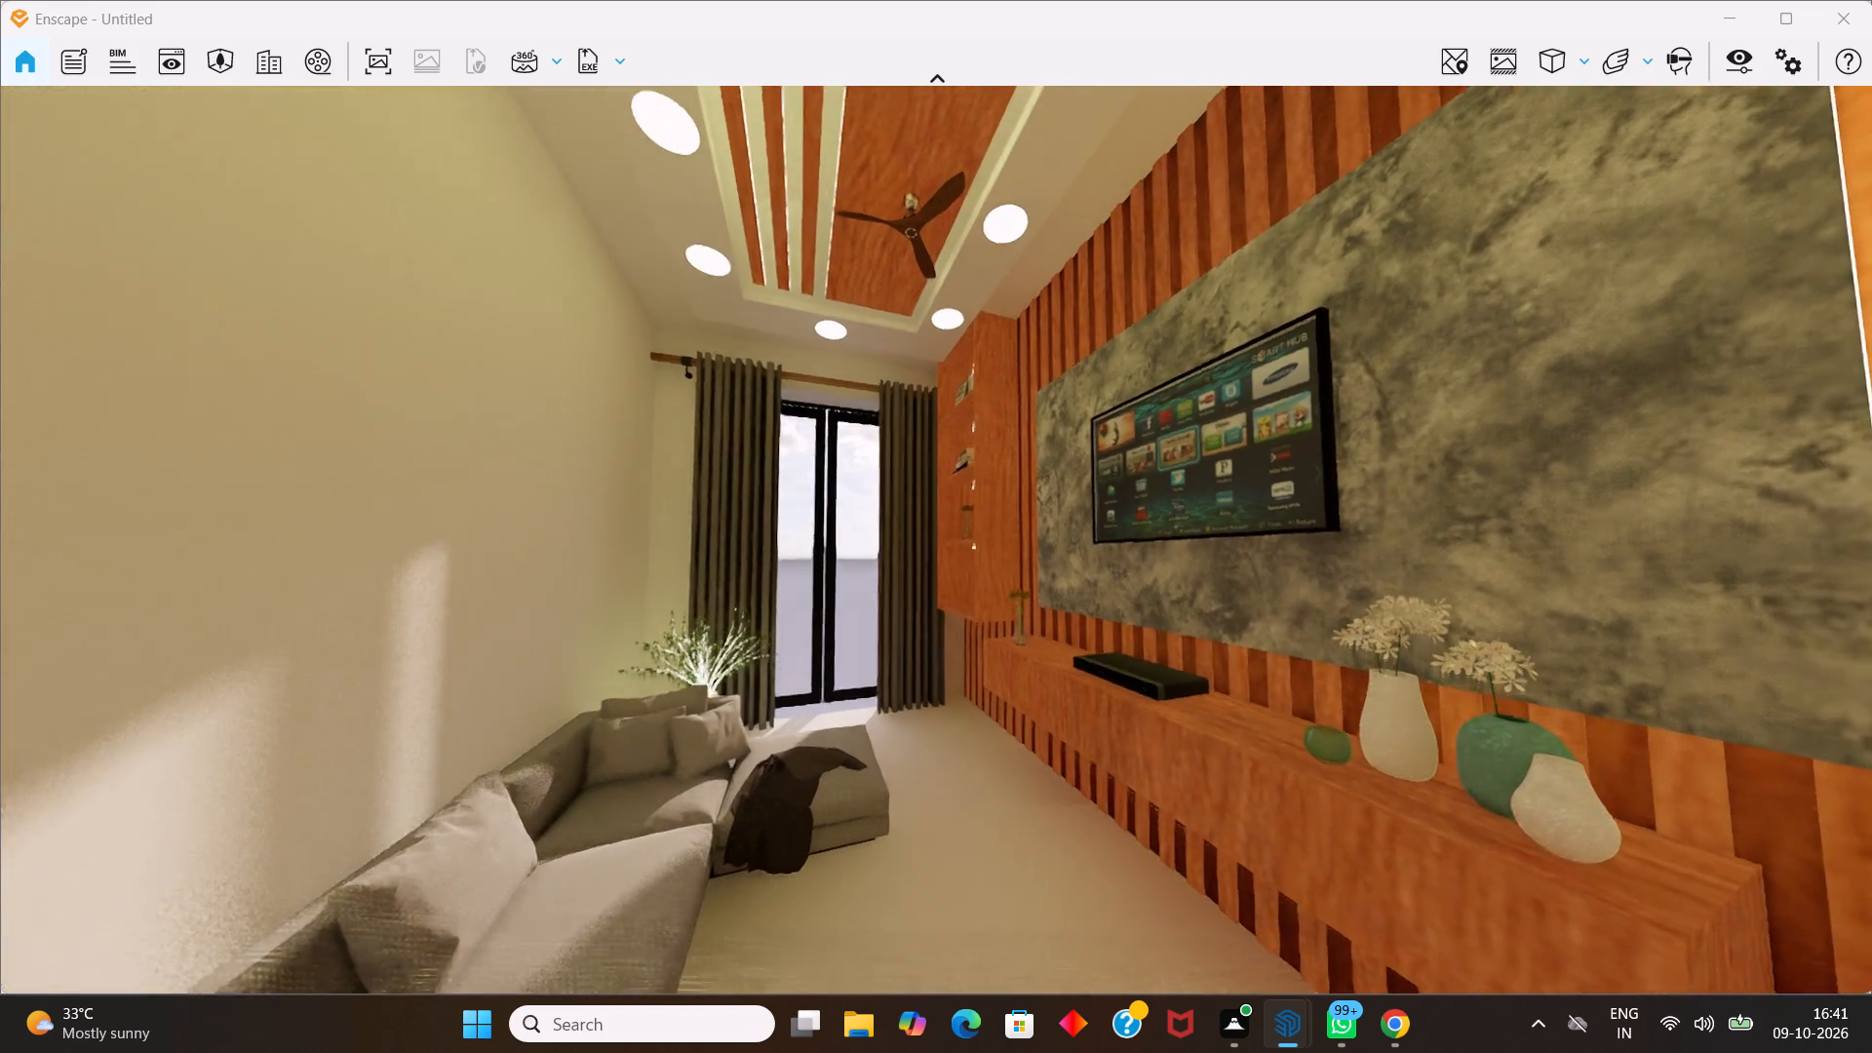
Compare a raised view of the living room with a low view from behind the sofa towards the ceiling and TV wall.
middle_click_drag(947, 446, 1058, 690)
left_click_drag(947, 446, 1058, 690)
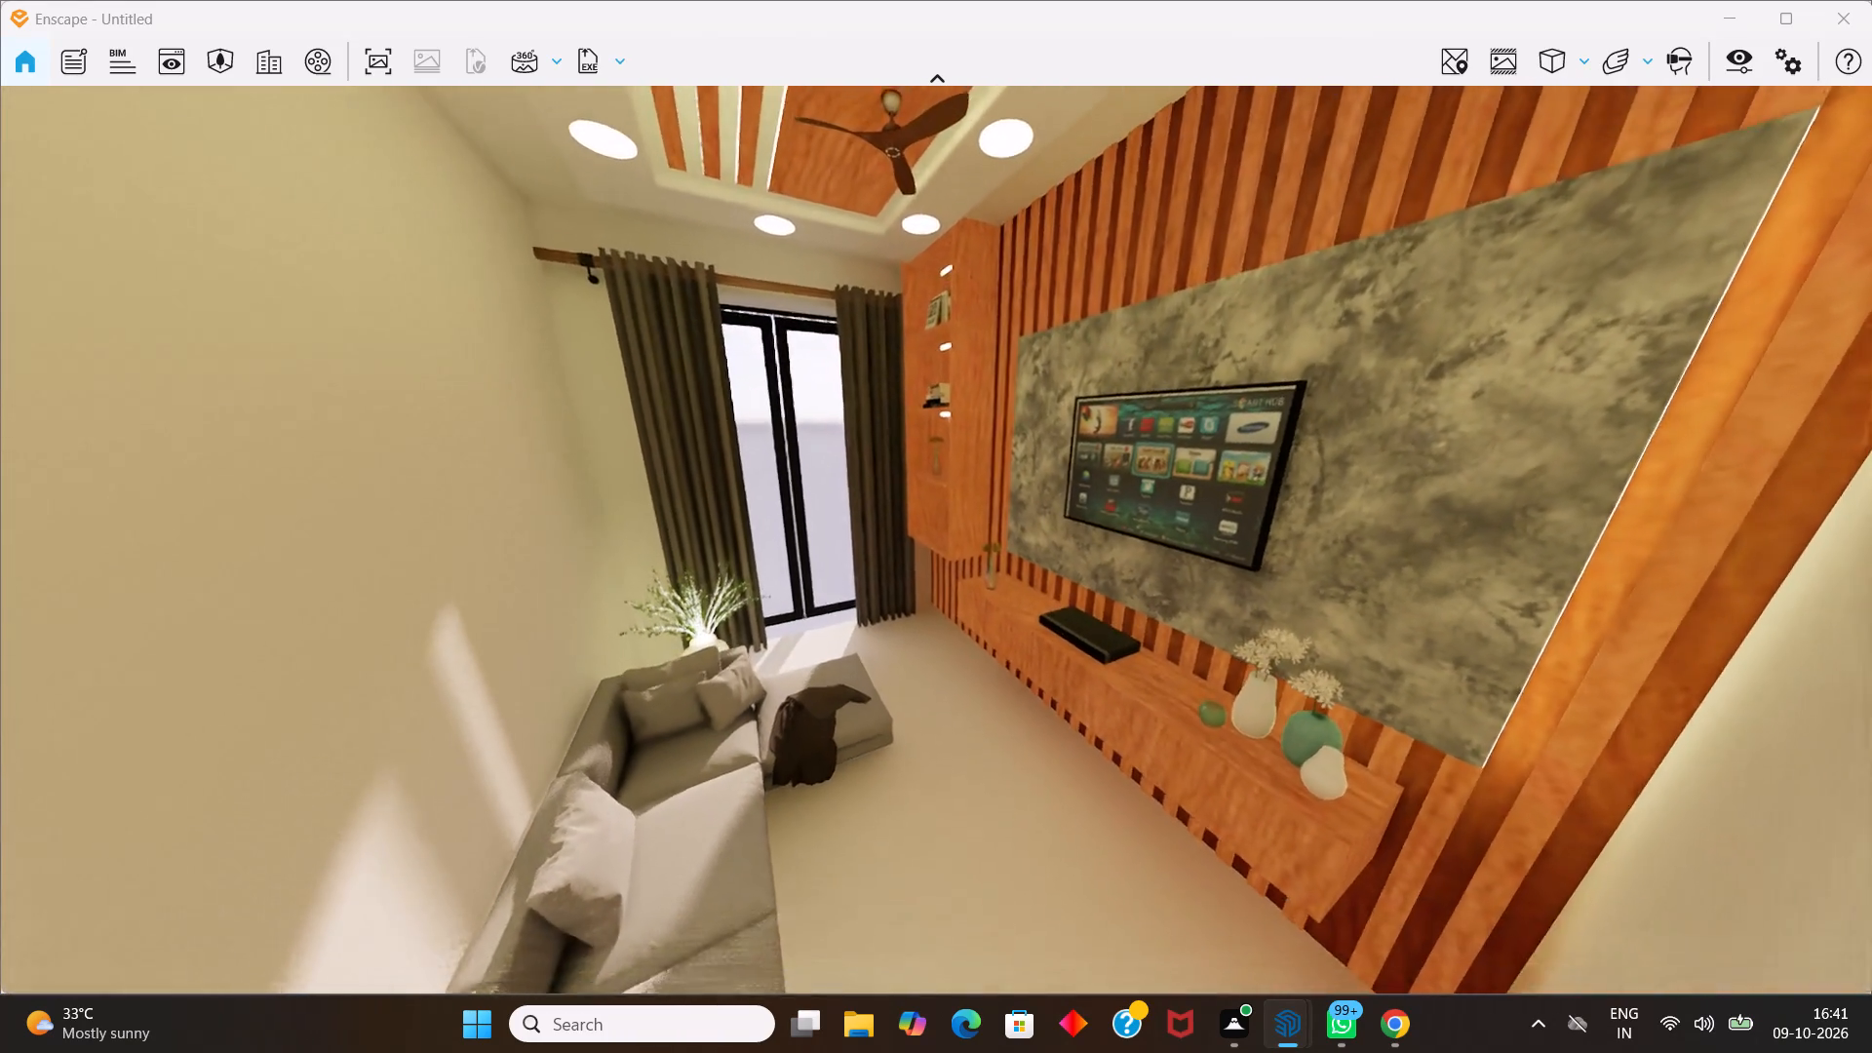
middle_click_drag(1058, 690, 1191, 95)
left_click_drag(1058, 690, 1191, 95)
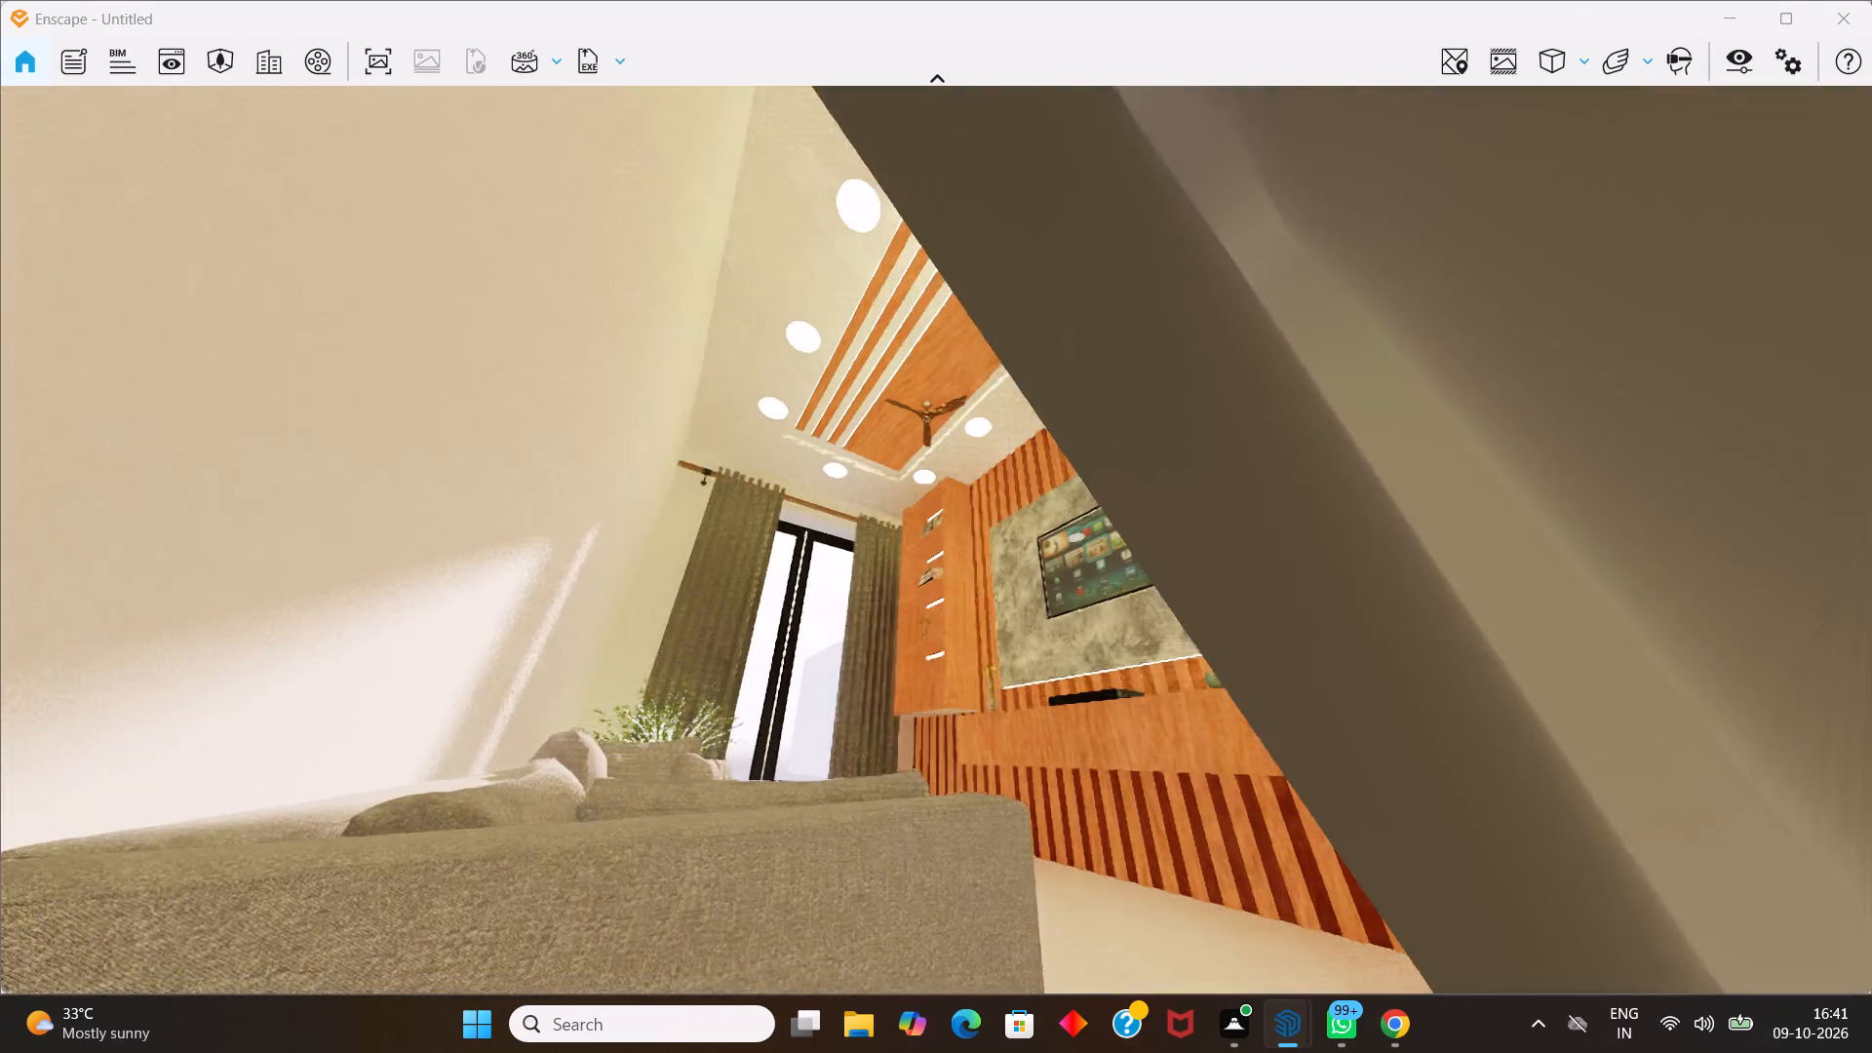
left_click_drag(1191, 95, 1237, 94)
middle_click_drag(1191, 95, 957, 539)
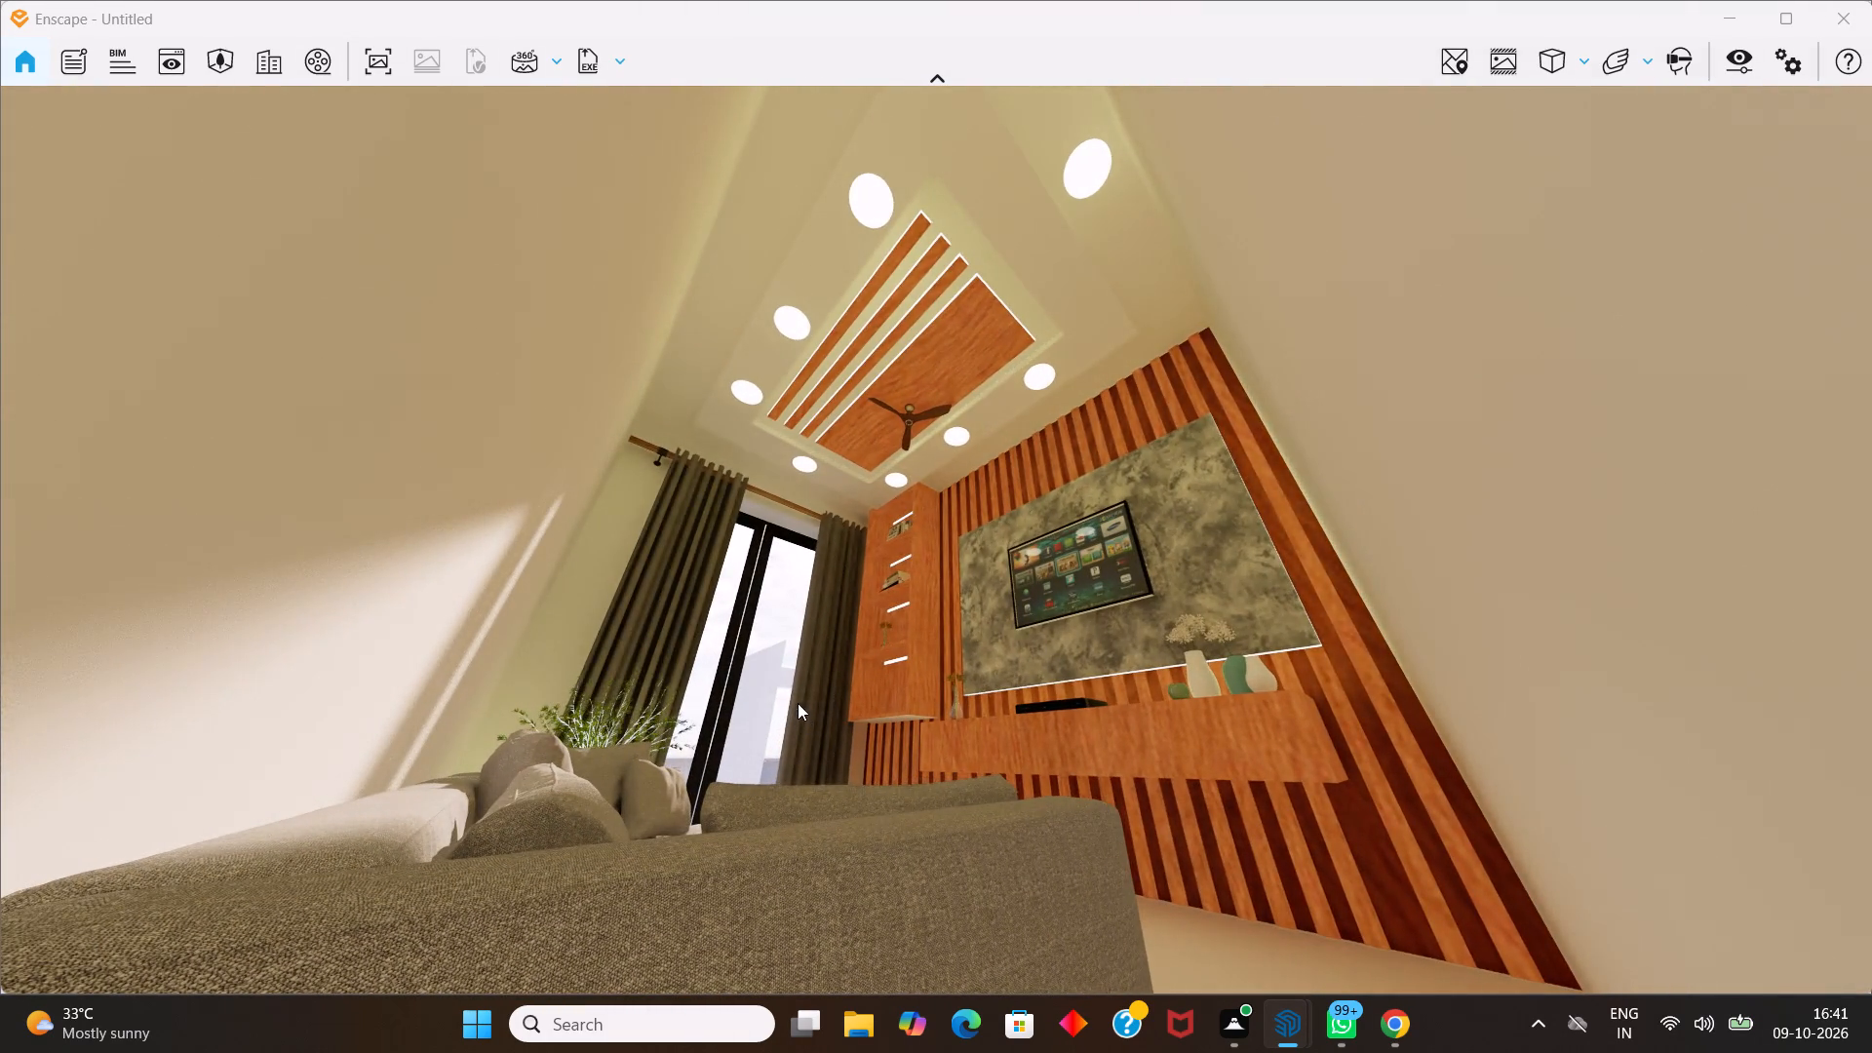
Check a raised view of the living room's ceiling, curtained window and TV wall, starting from the low view behind the sofa.
scroll(798, 703, "down", 2)
middle_click_drag(801, 706, 932, 802)
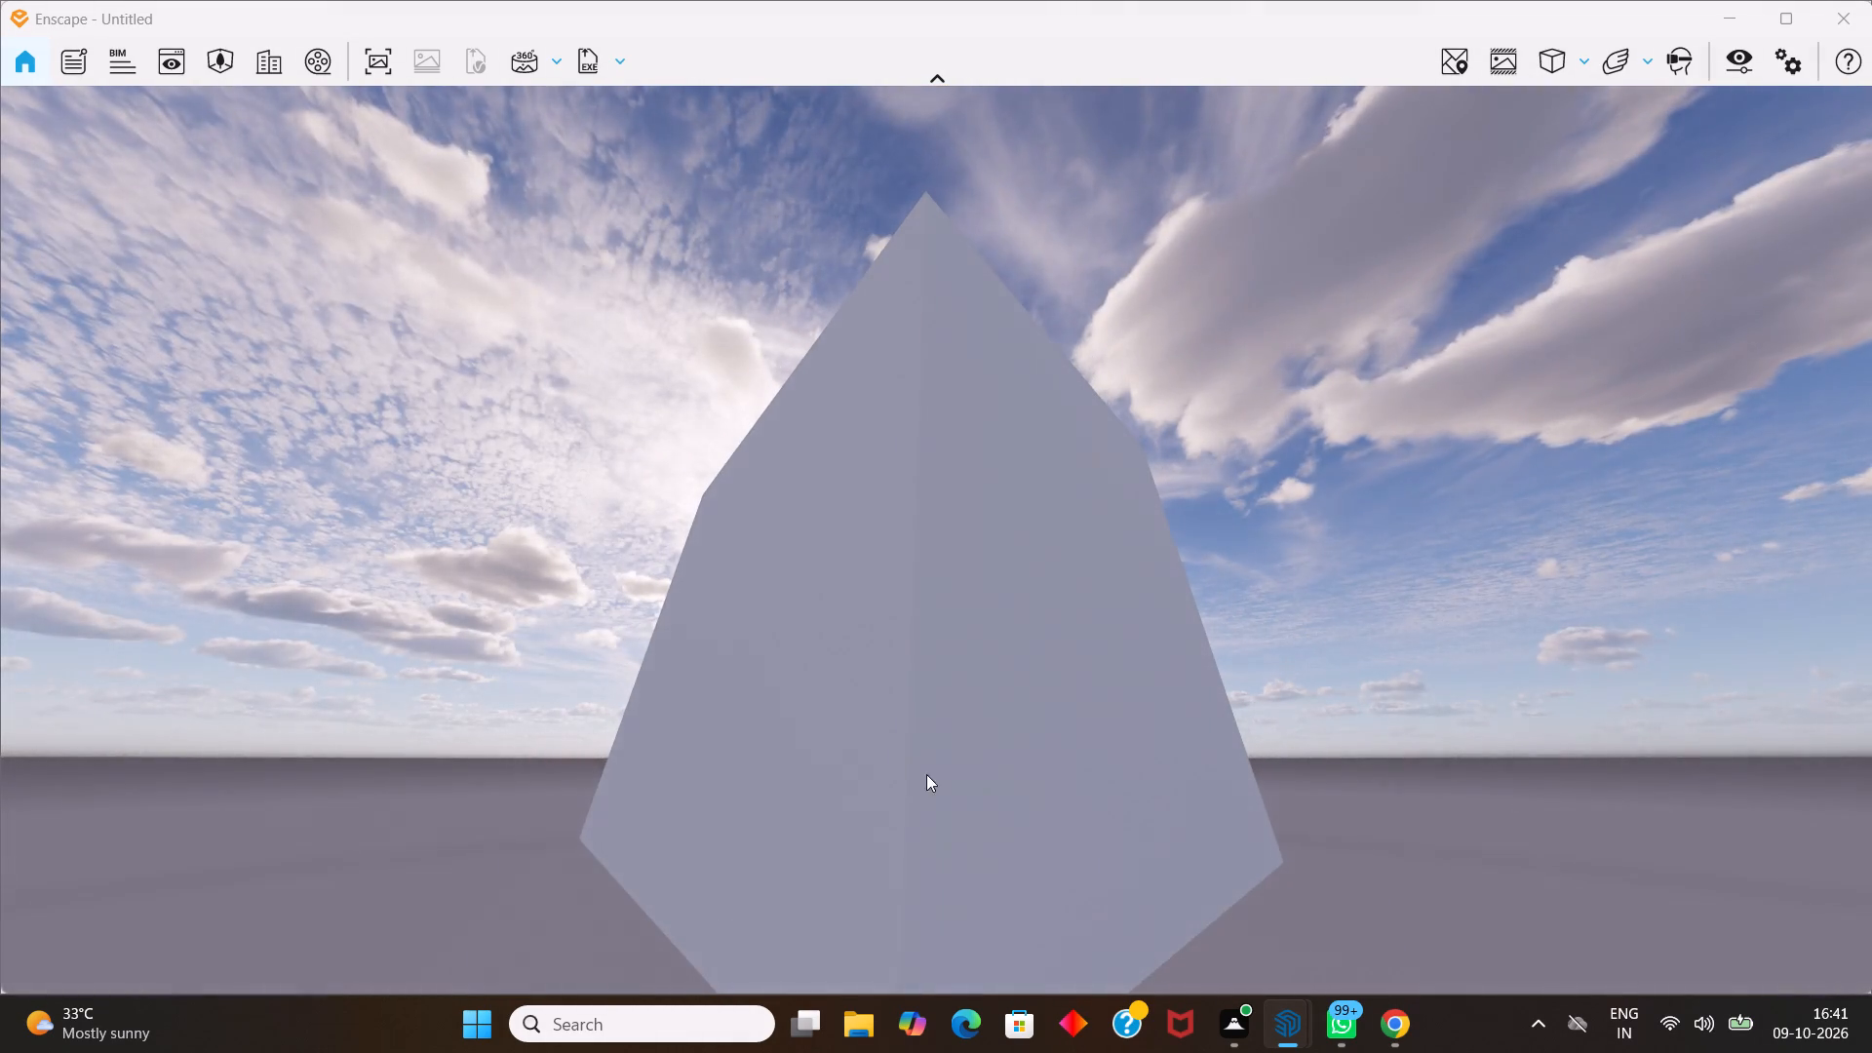
scroll(925, 773, "up", 3)
middle_click_drag(902, 684, 934, 543)
left_click_drag(901, 682, 934, 543)
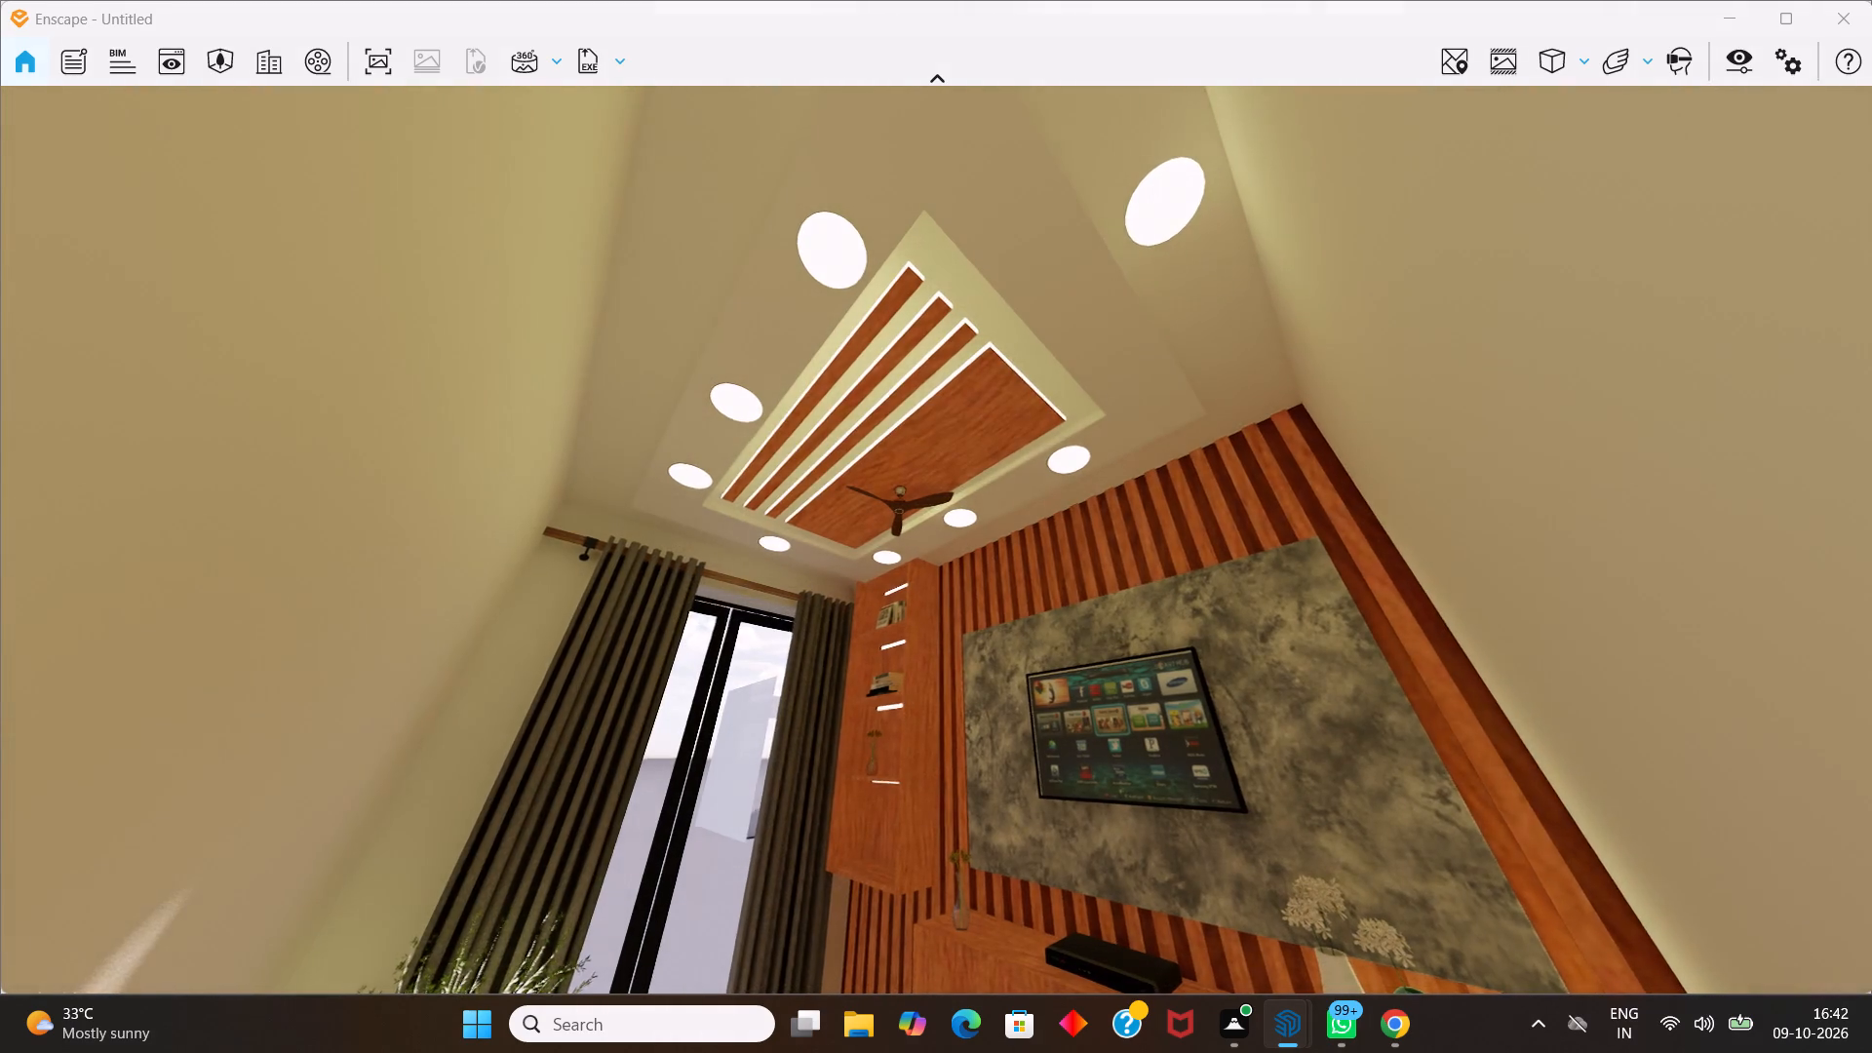
middle_click_drag(934, 543, 882, 870)
left_click_drag(934, 543, 882, 870)
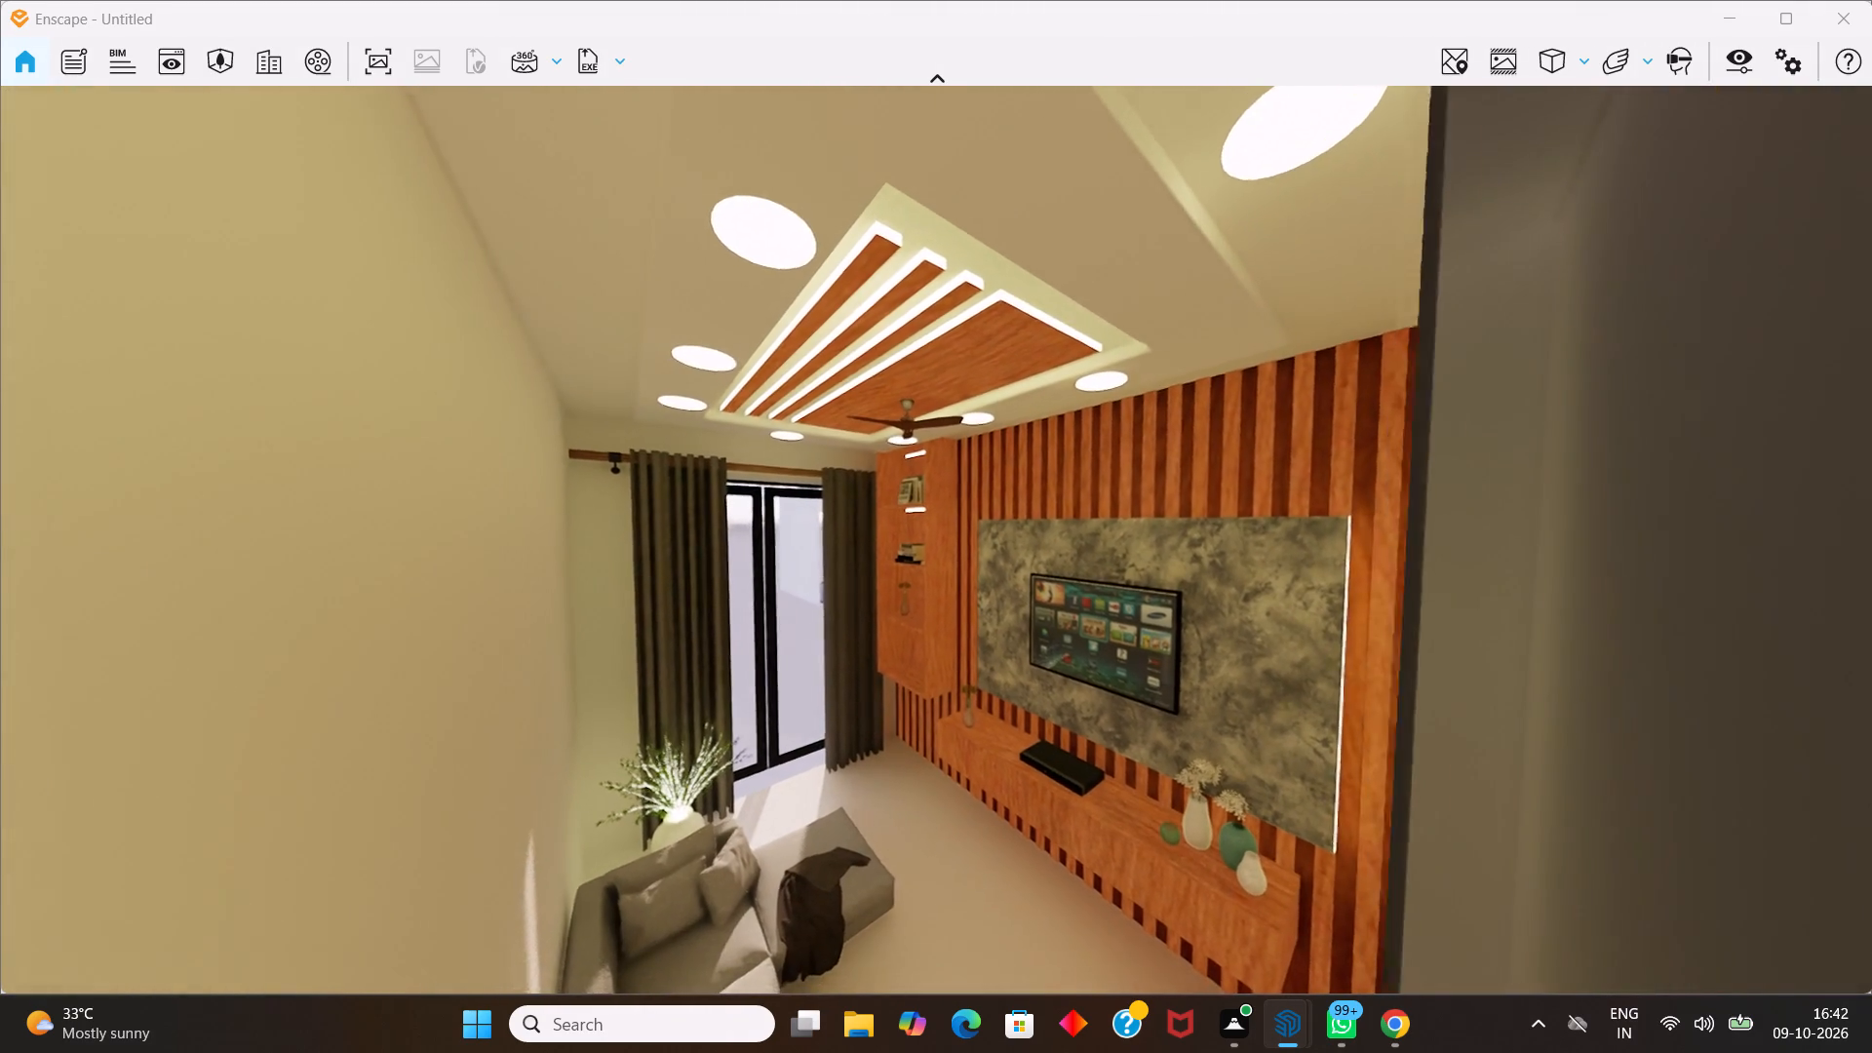
middle_click_drag(882, 870, 838, 916)
left_click_drag(882, 870, 838, 916)
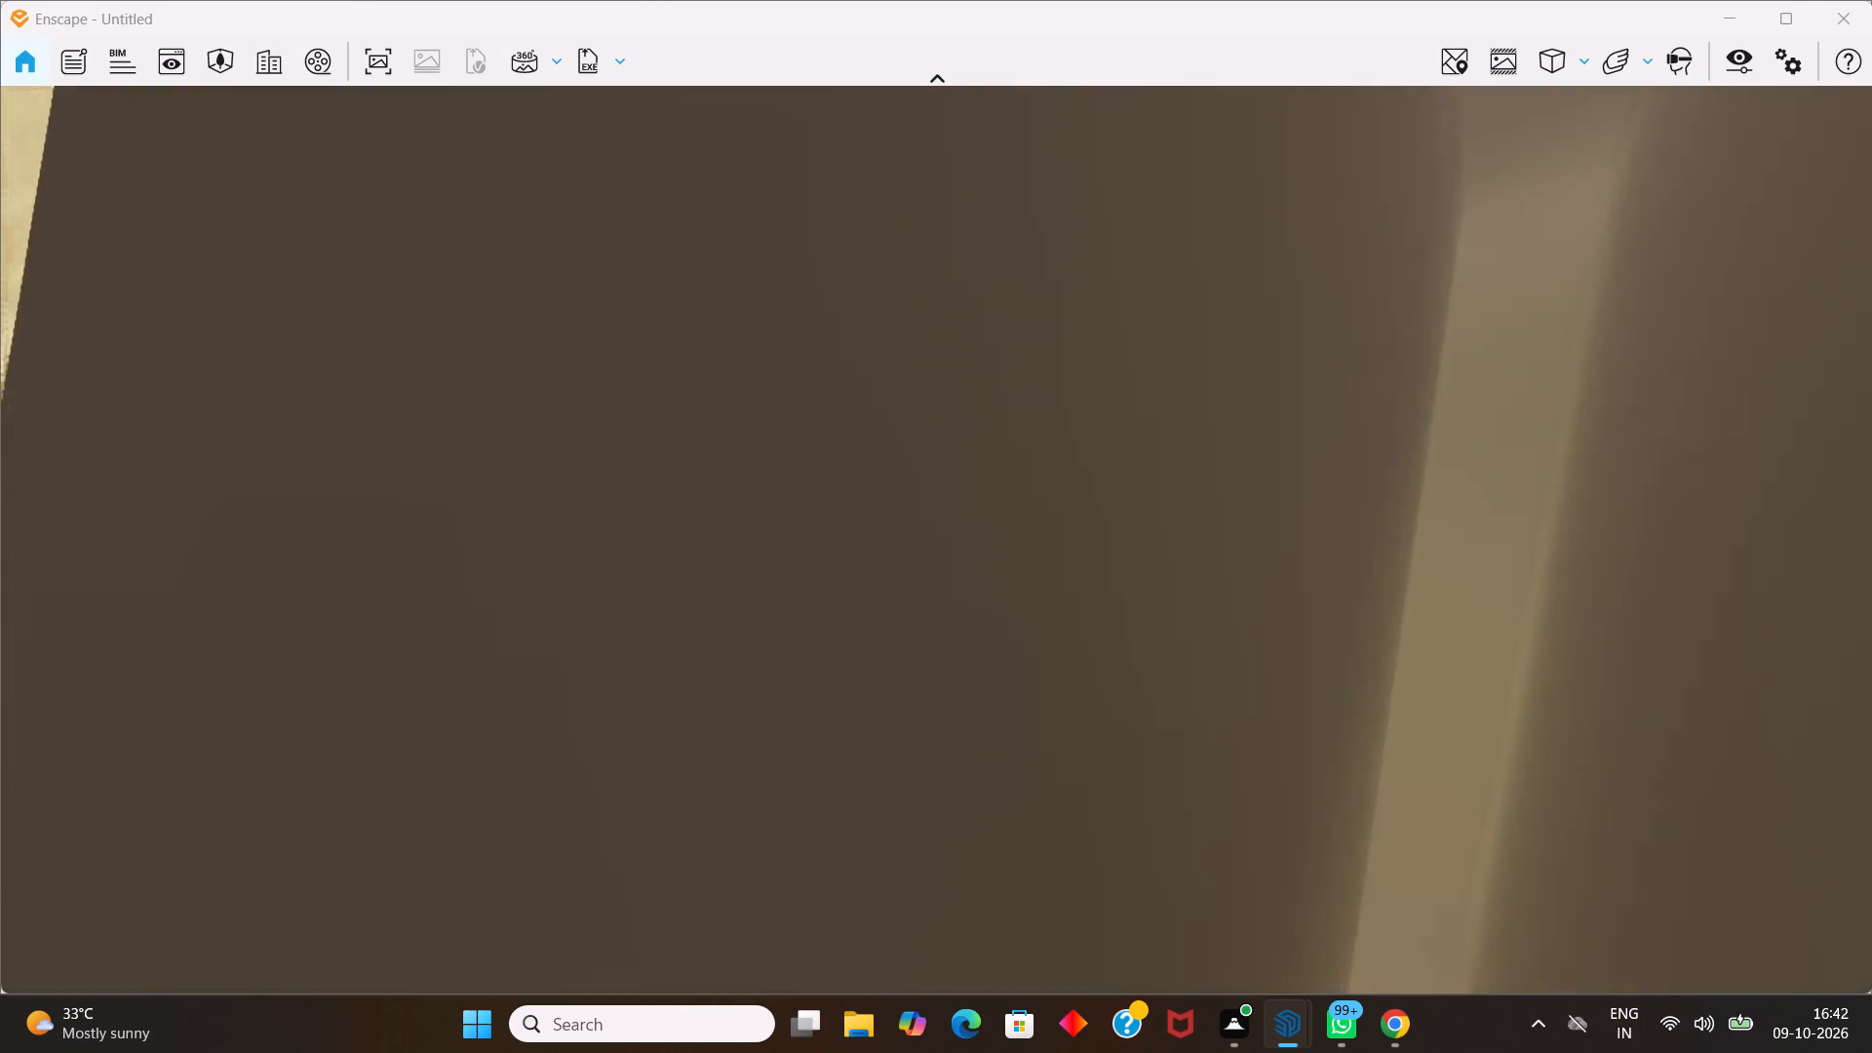
left_click_drag(838, 916, 1010, 814)
middle_click_drag(838, 916, 937, 538)
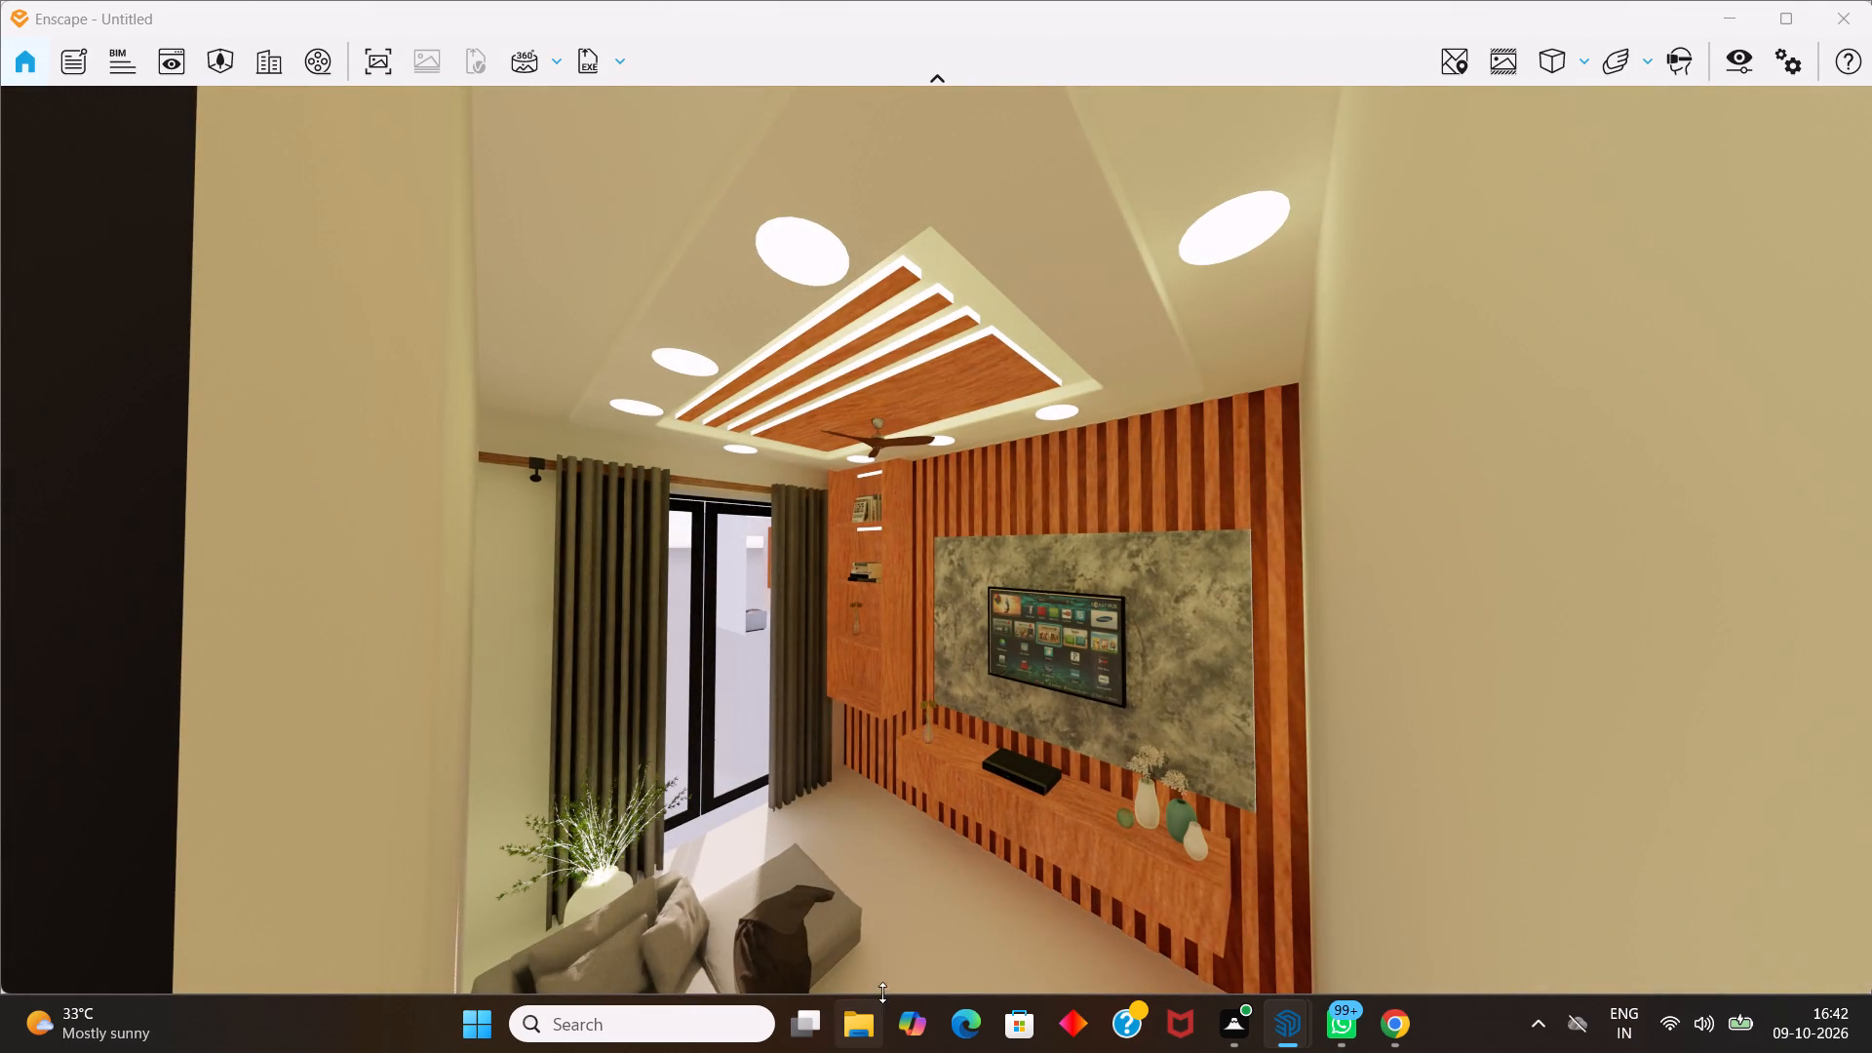
Back out through the end wall and re-enter for a closer raised view of the TV wall, console and window.
scroll(906, 957, "down", 1)
middle_click_drag(906, 957, 931, 517)
left_click_drag(917, 468, 931, 517)
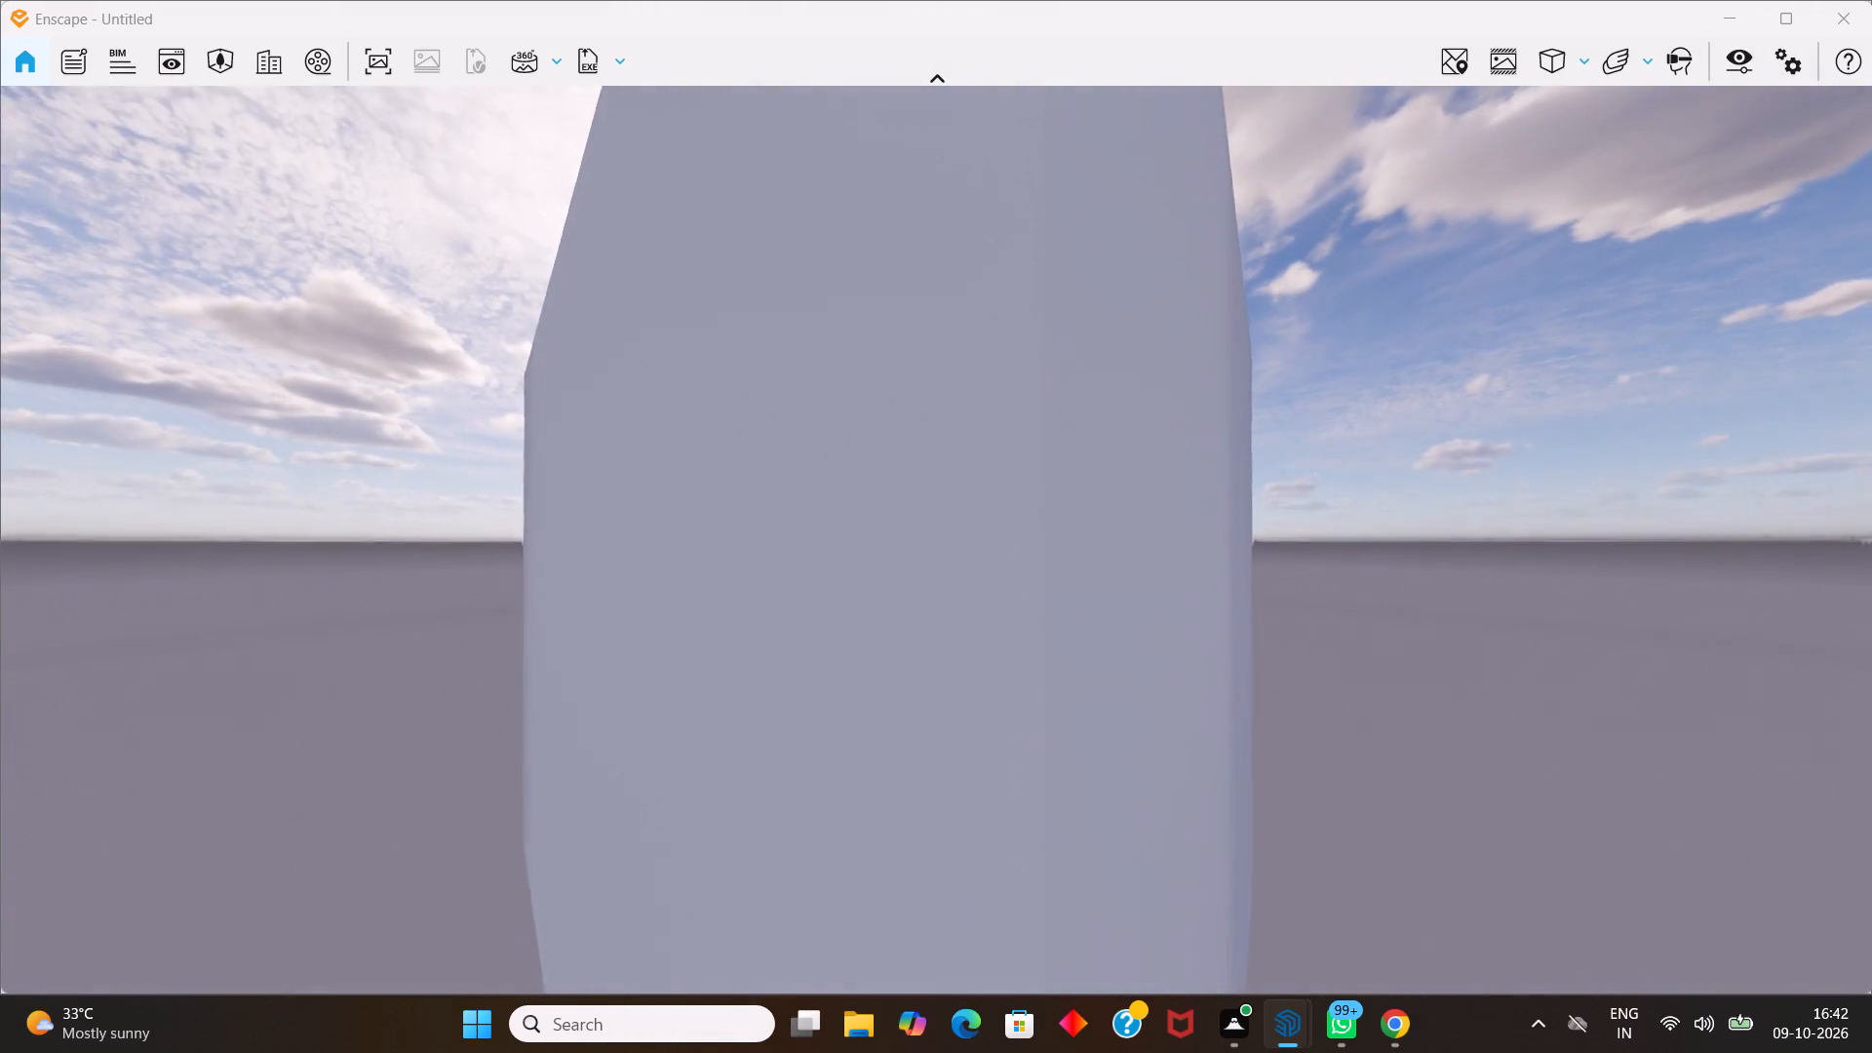
left_click_drag(931, 517, 930, 599)
middle_click_drag(931, 517, 692, 991)
left_click_drag(921, 536, 910, 535)
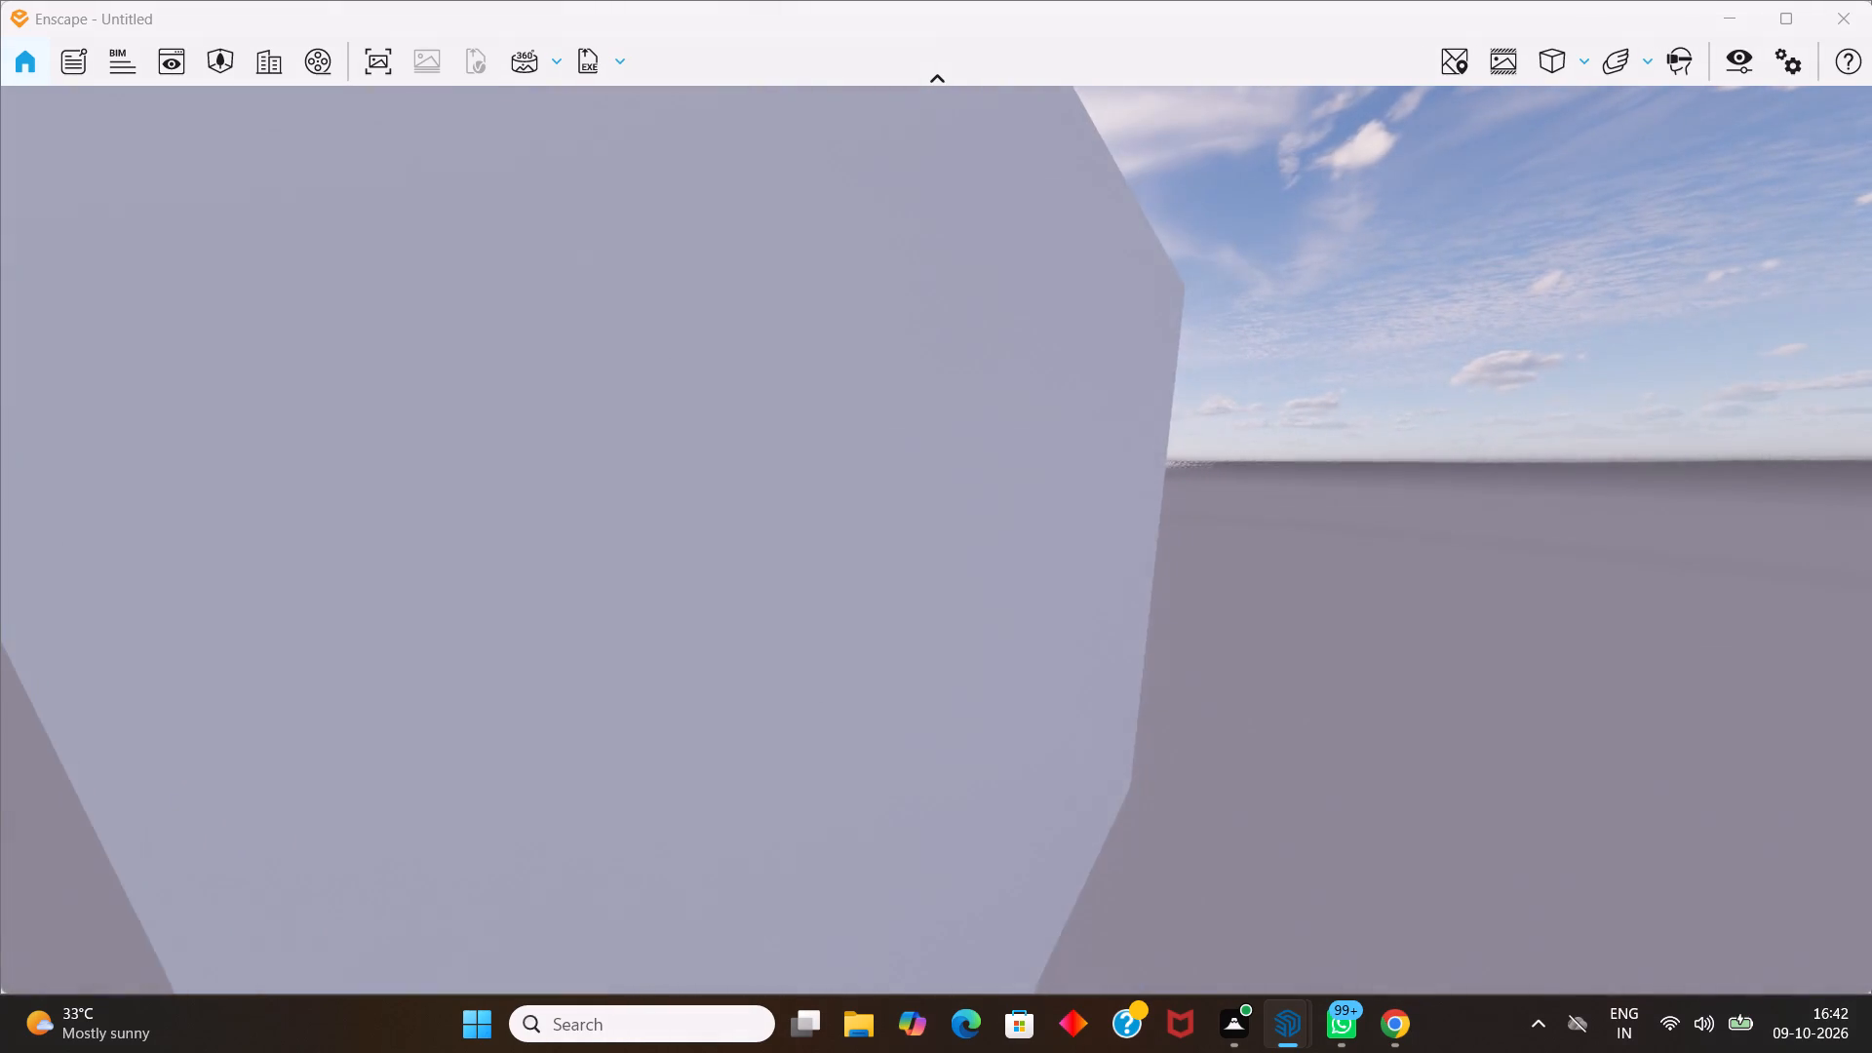
middle_click_drag(692, 991, 709, 993)
scroll(916, 954, "up", 2)
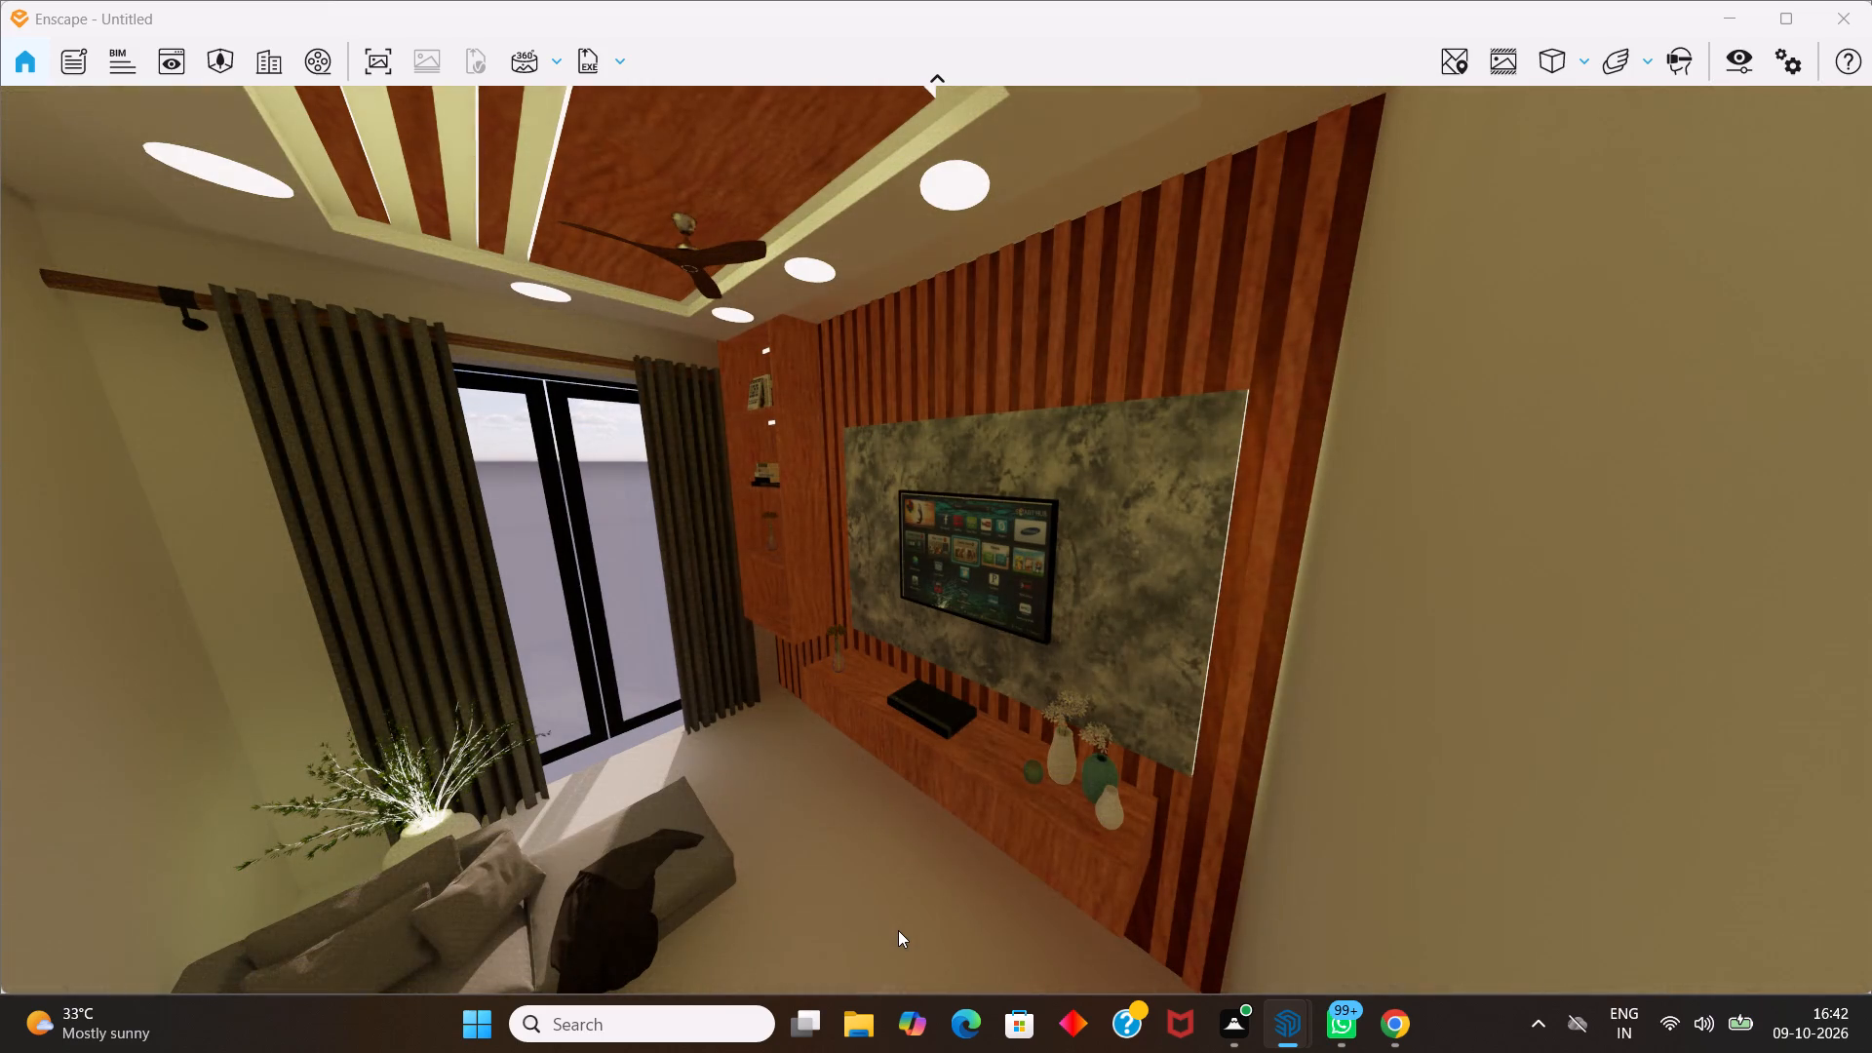
middle_click_drag(930, 923, 975, 450)
left_click_drag(930, 526, 975, 450)
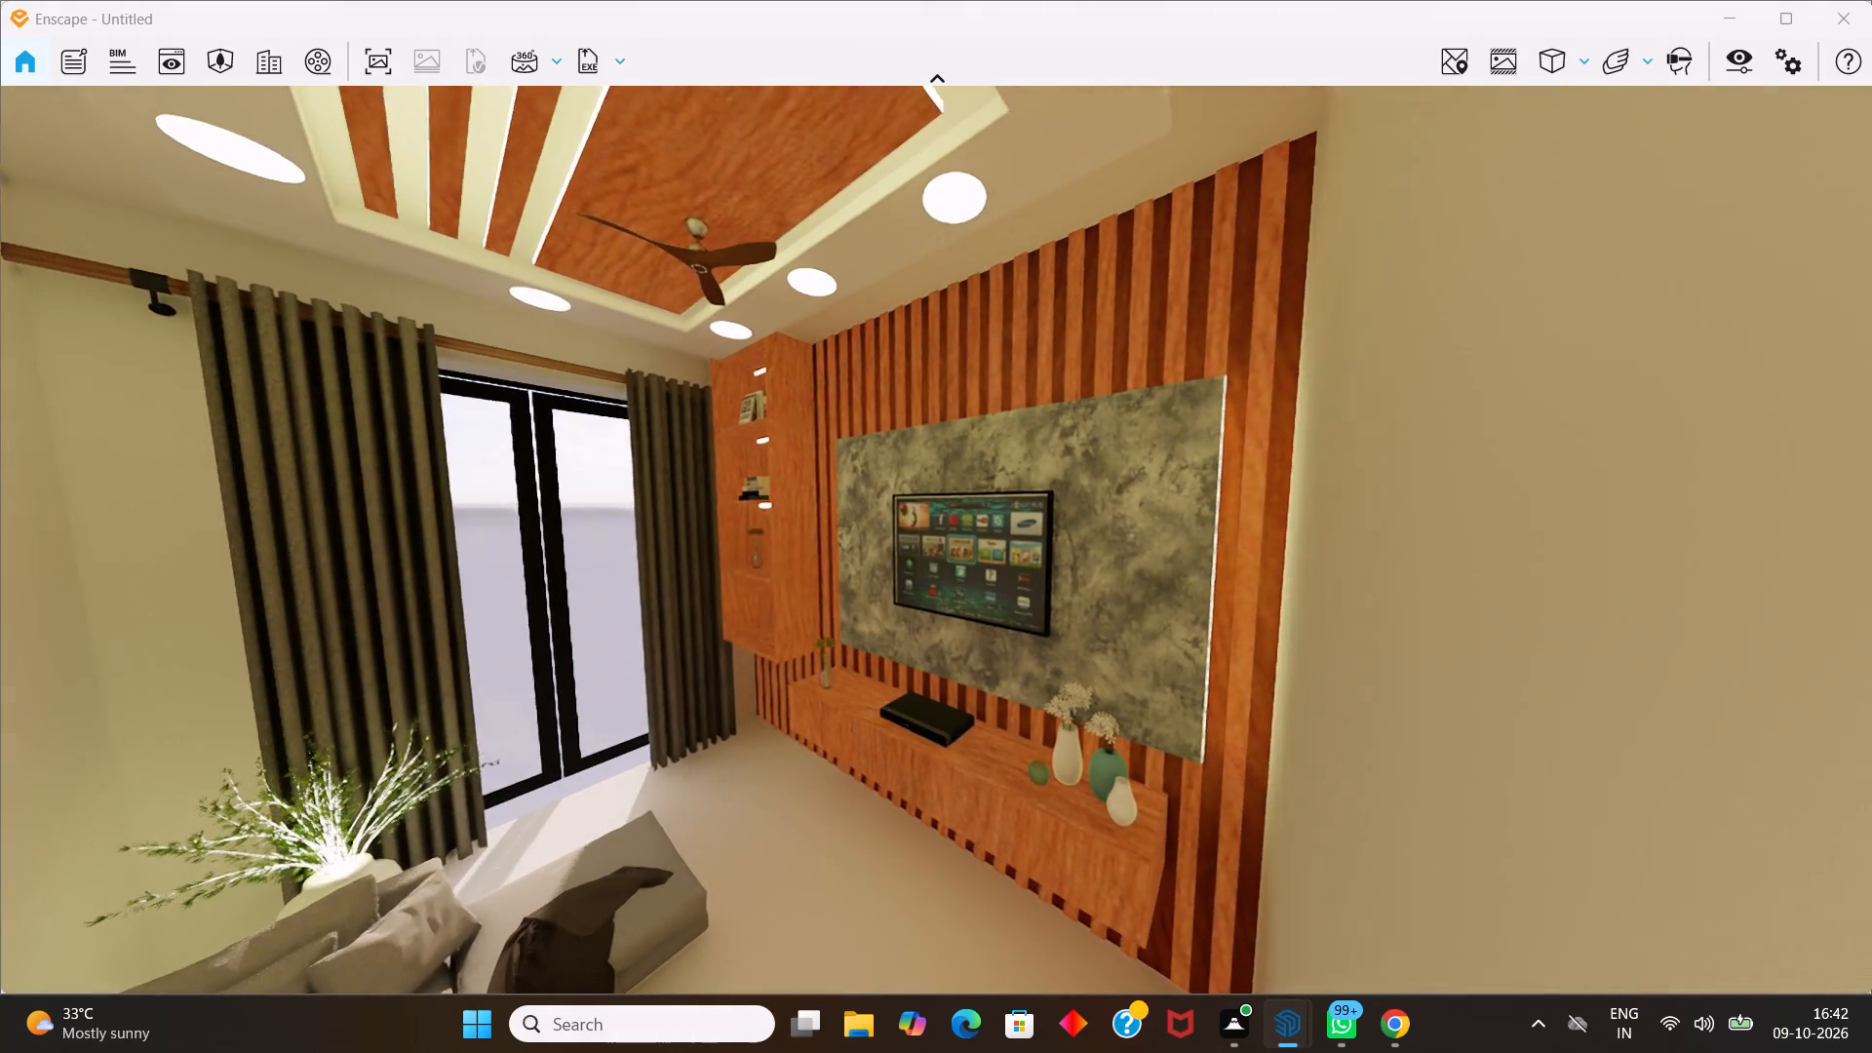
middle_click_drag(975, 450, 930, 921)
left_click_drag(975, 450, 972, 439)
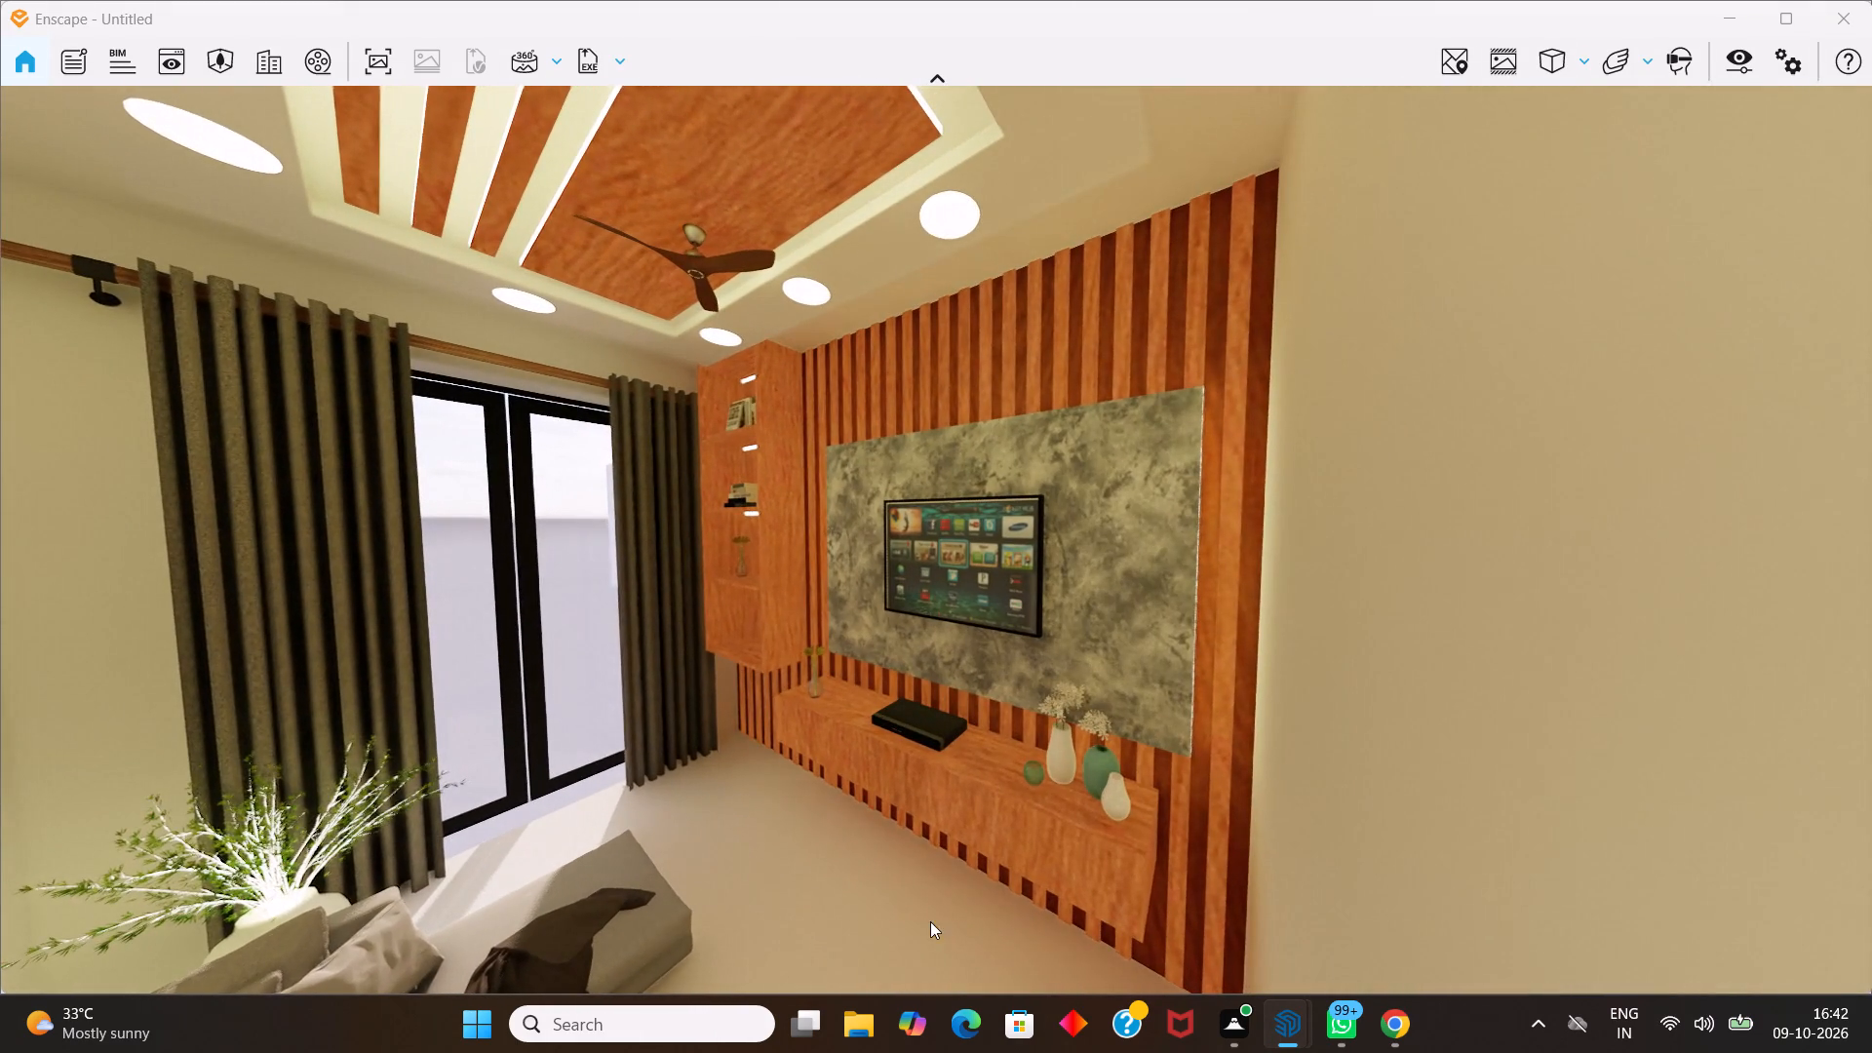
middle_click_drag(930, 921, 938, 915)
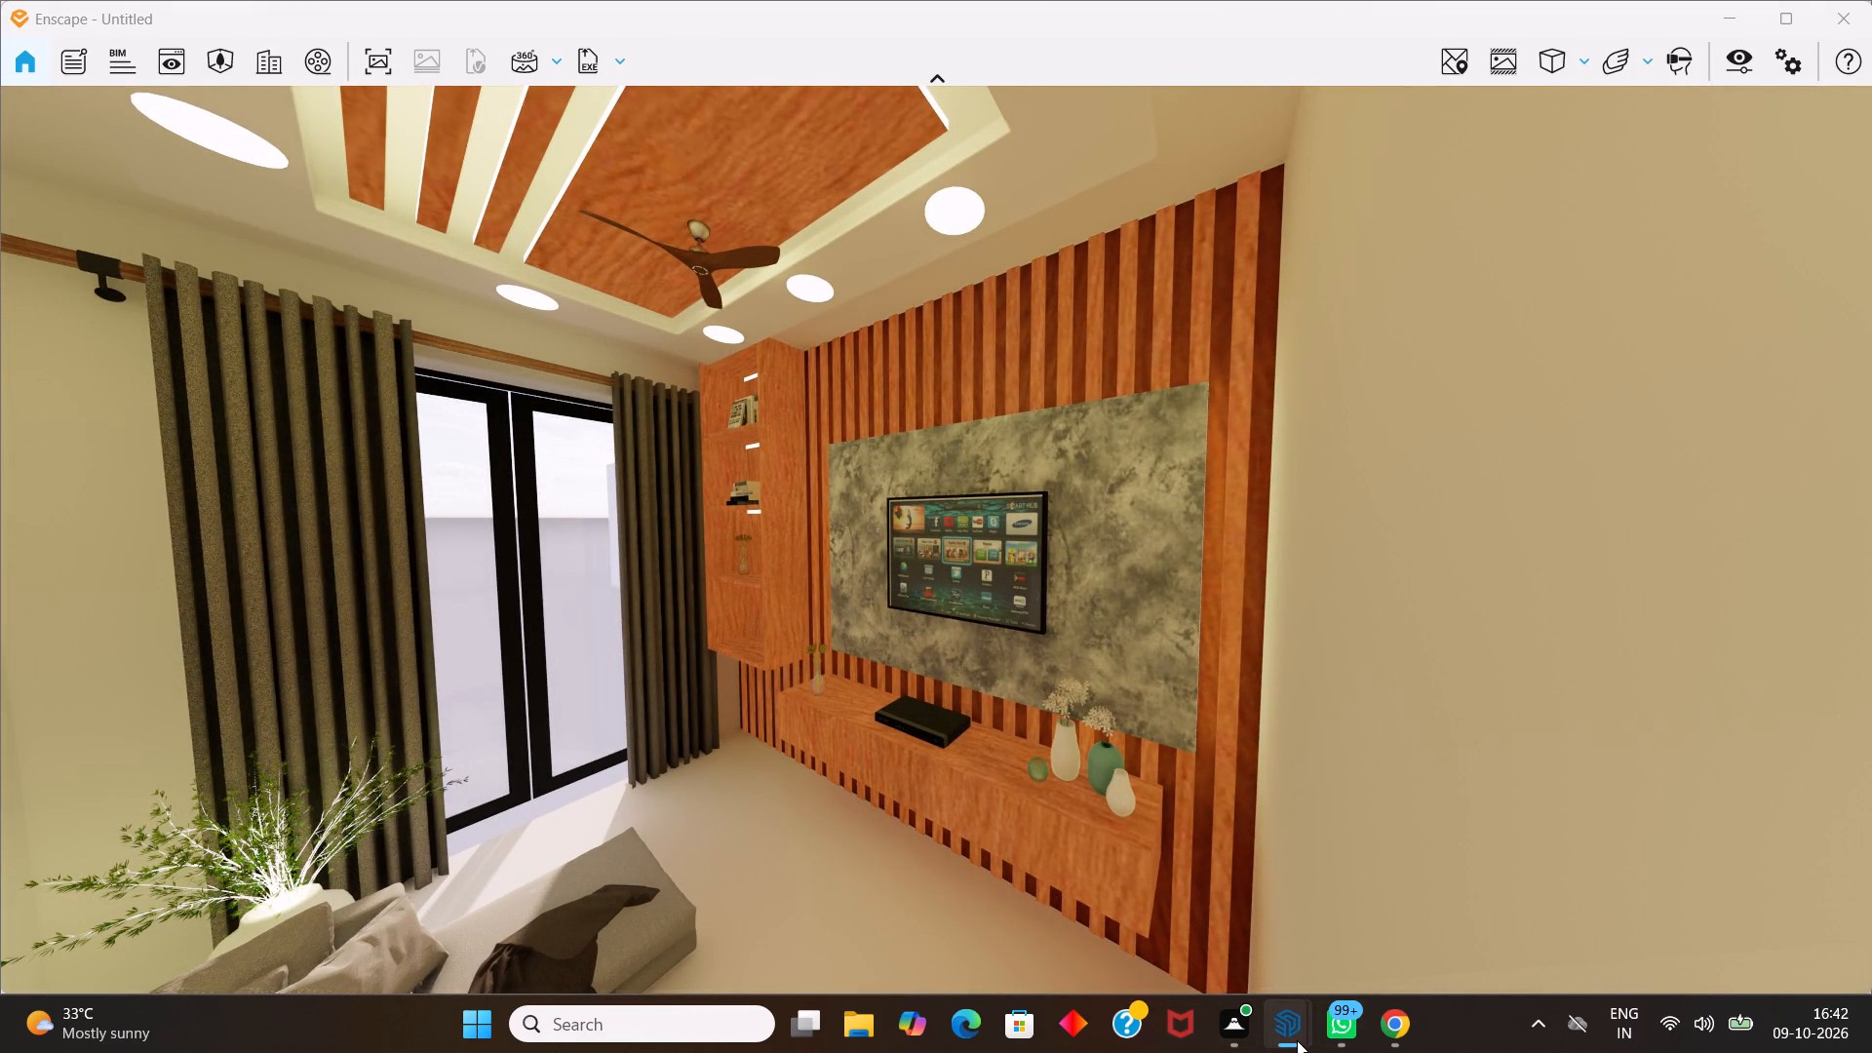
Switch to SketchUp and paint the living room floor with the Marble Carrara Floor Tile material.
left_click(1297, 1040)
left_click(1092, 922)
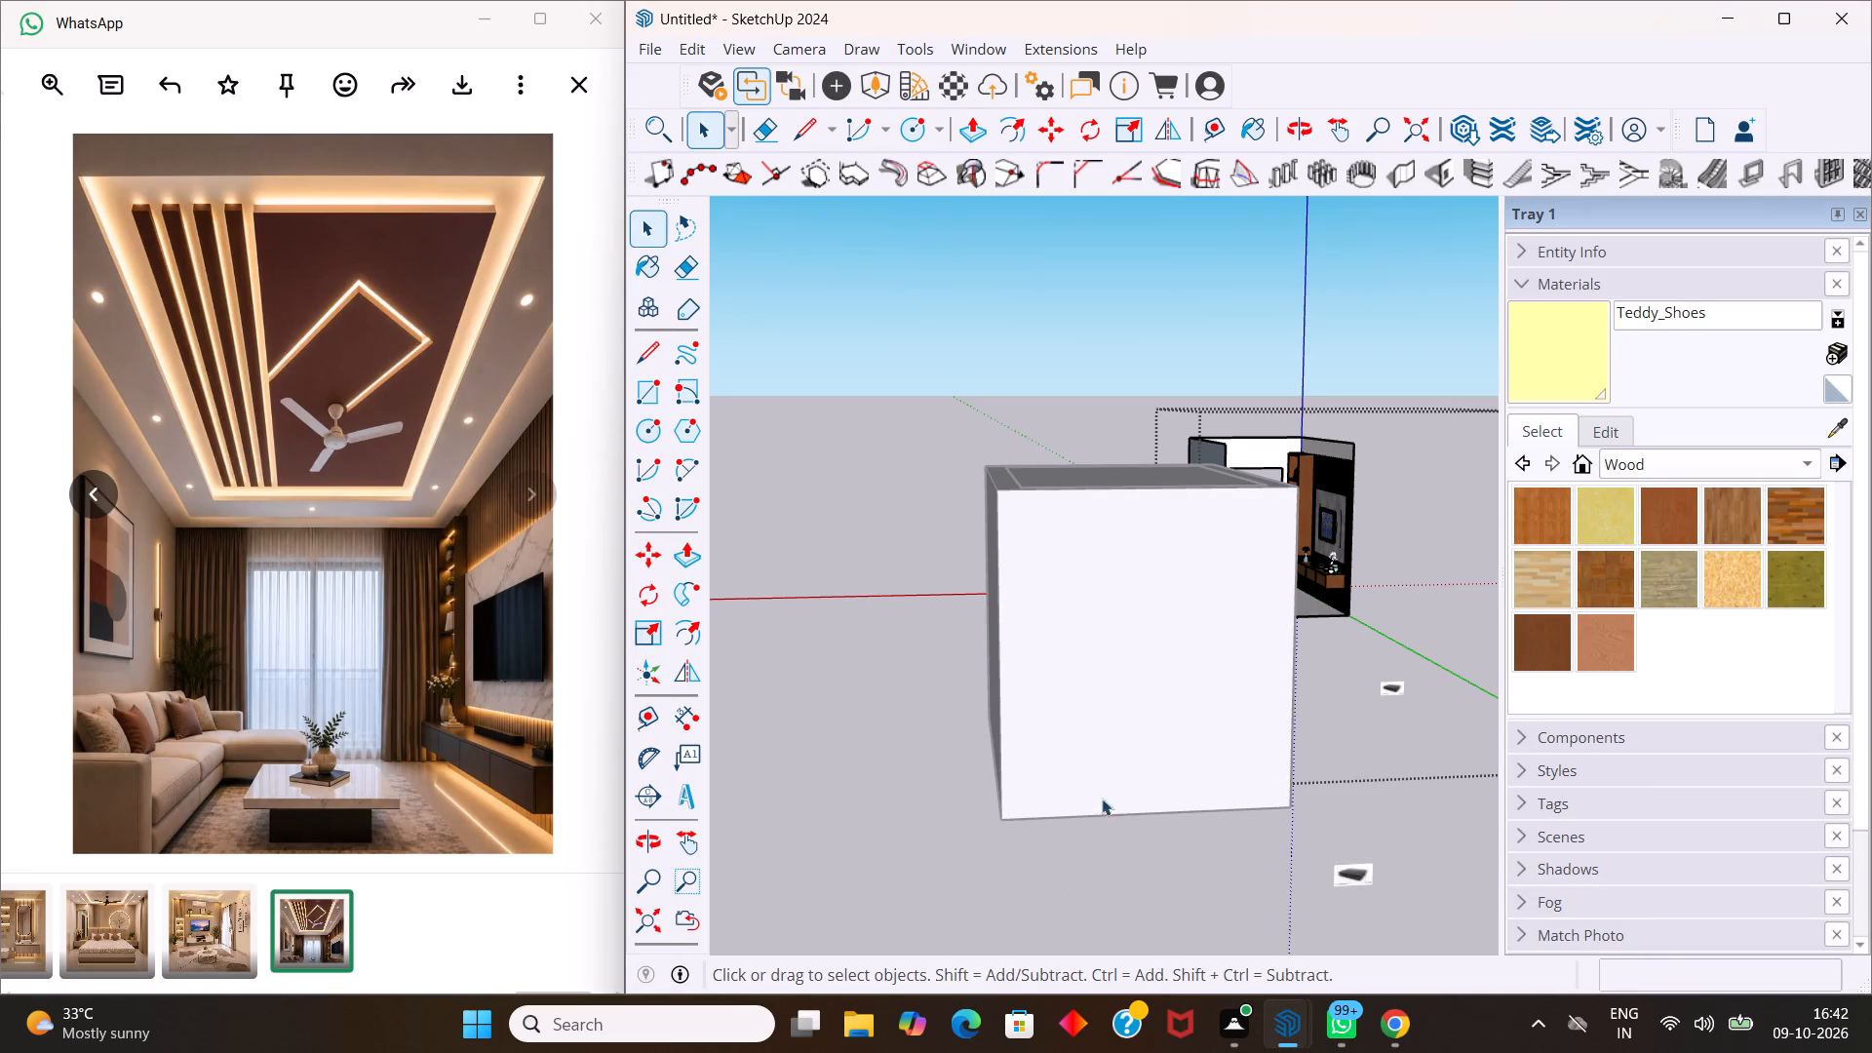
scroll(1505, 368, "up", 16)
middle_click_drag(1348, 734, 1165, 922)
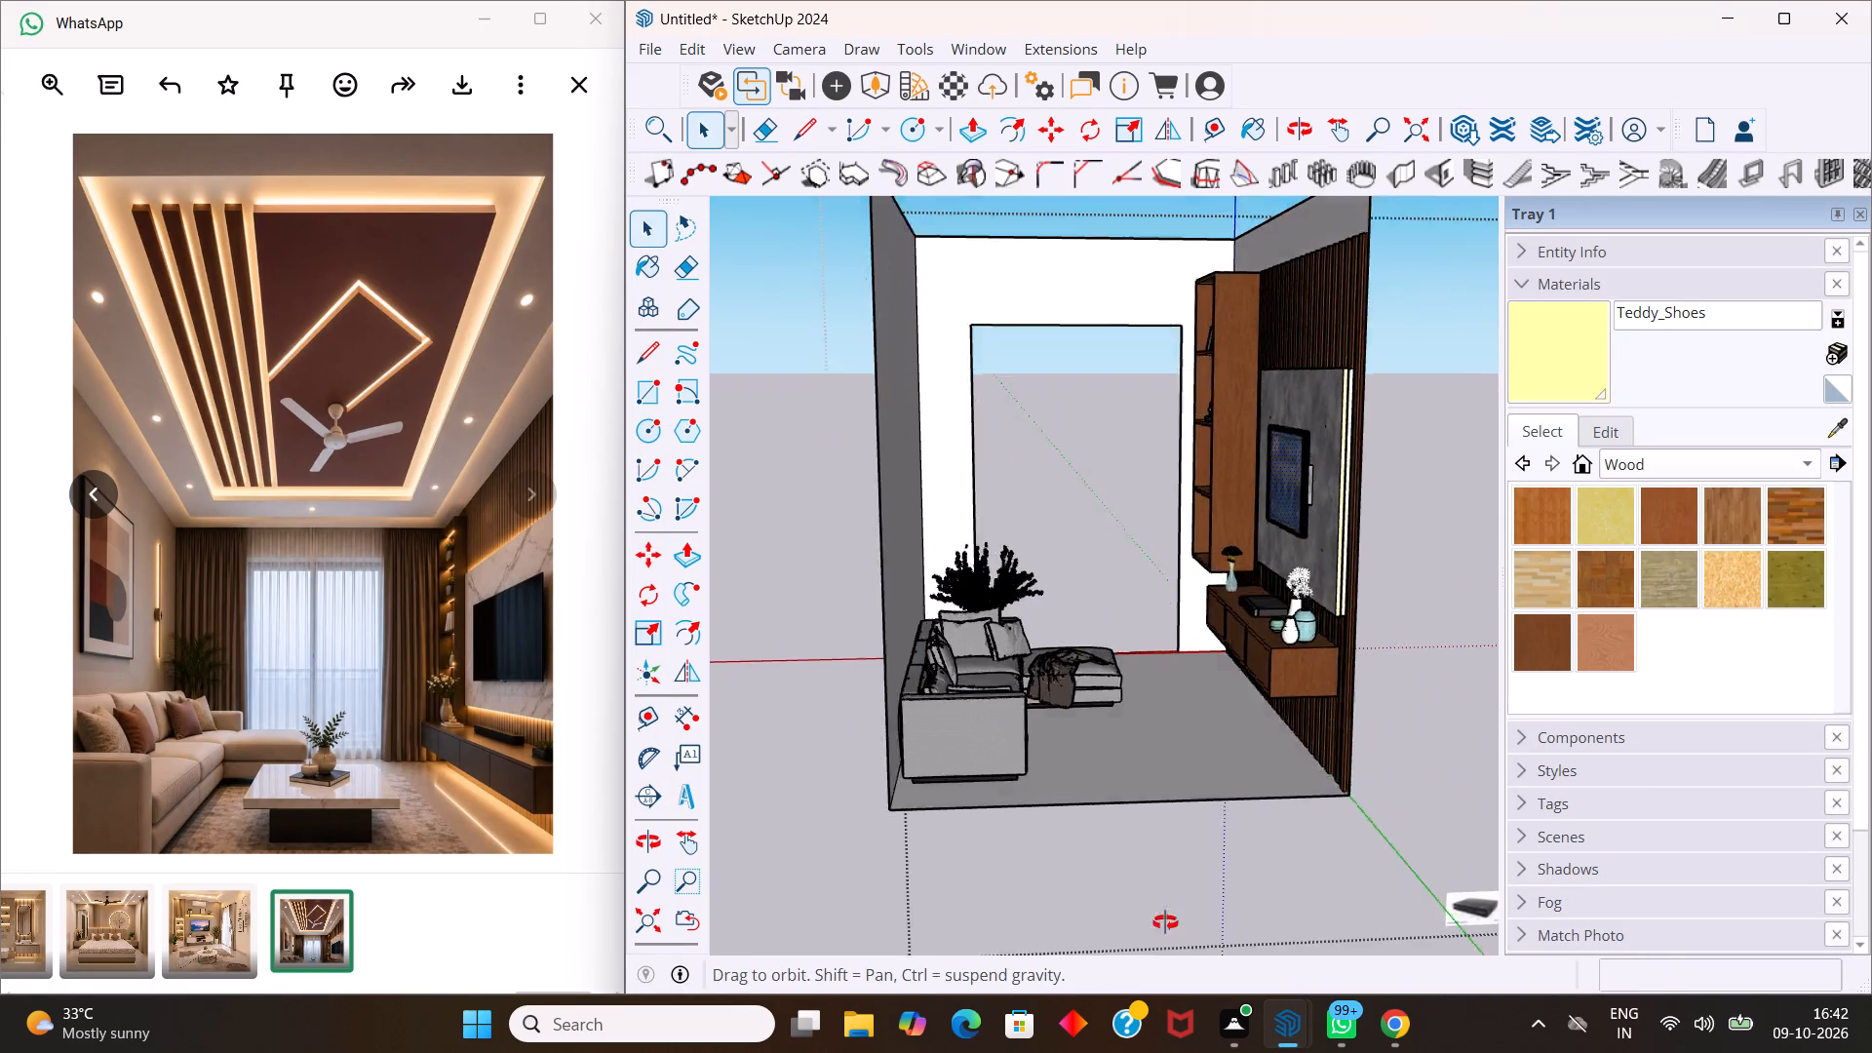
middle_click_drag(1165, 922, 620, 1050)
middle_click_drag(620, 1048, 1869, 283)
middle_click_drag(982, 720, 1653, 544)
scroll(554, 609, "down", 3)
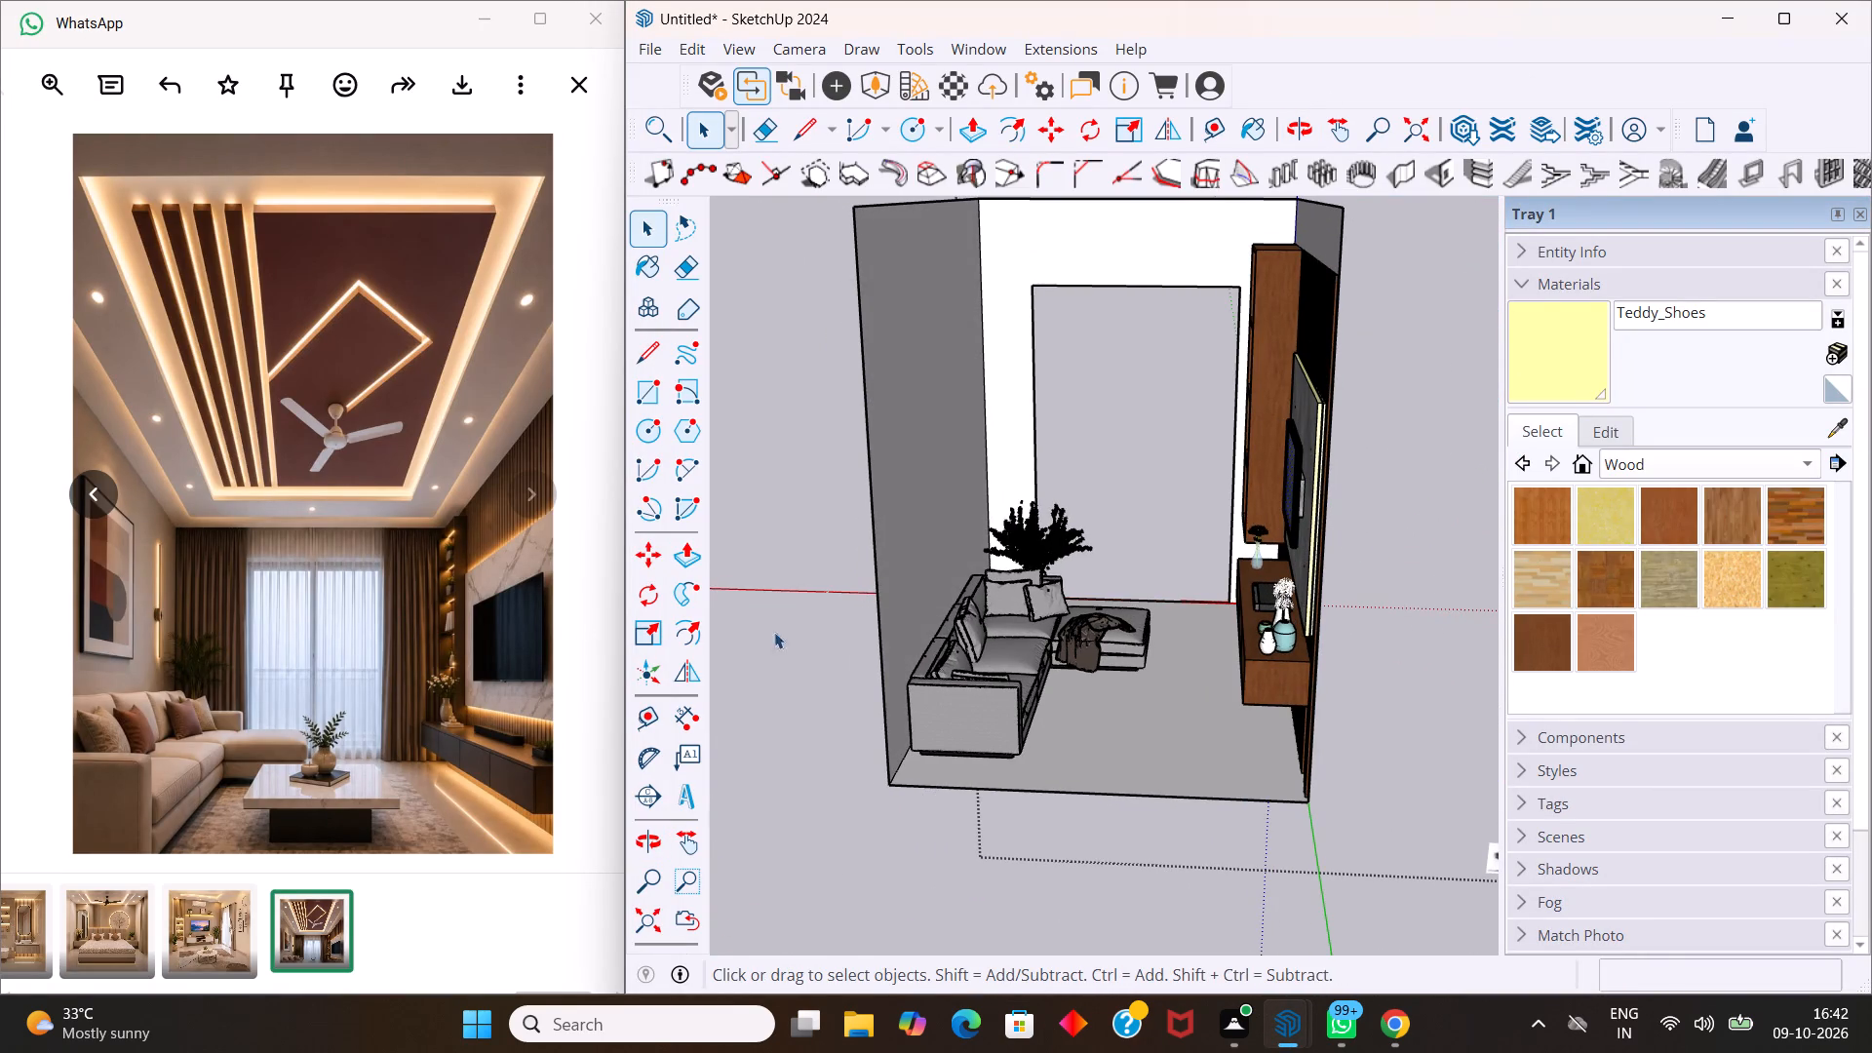
scroll(1093, 637, "down", 7)
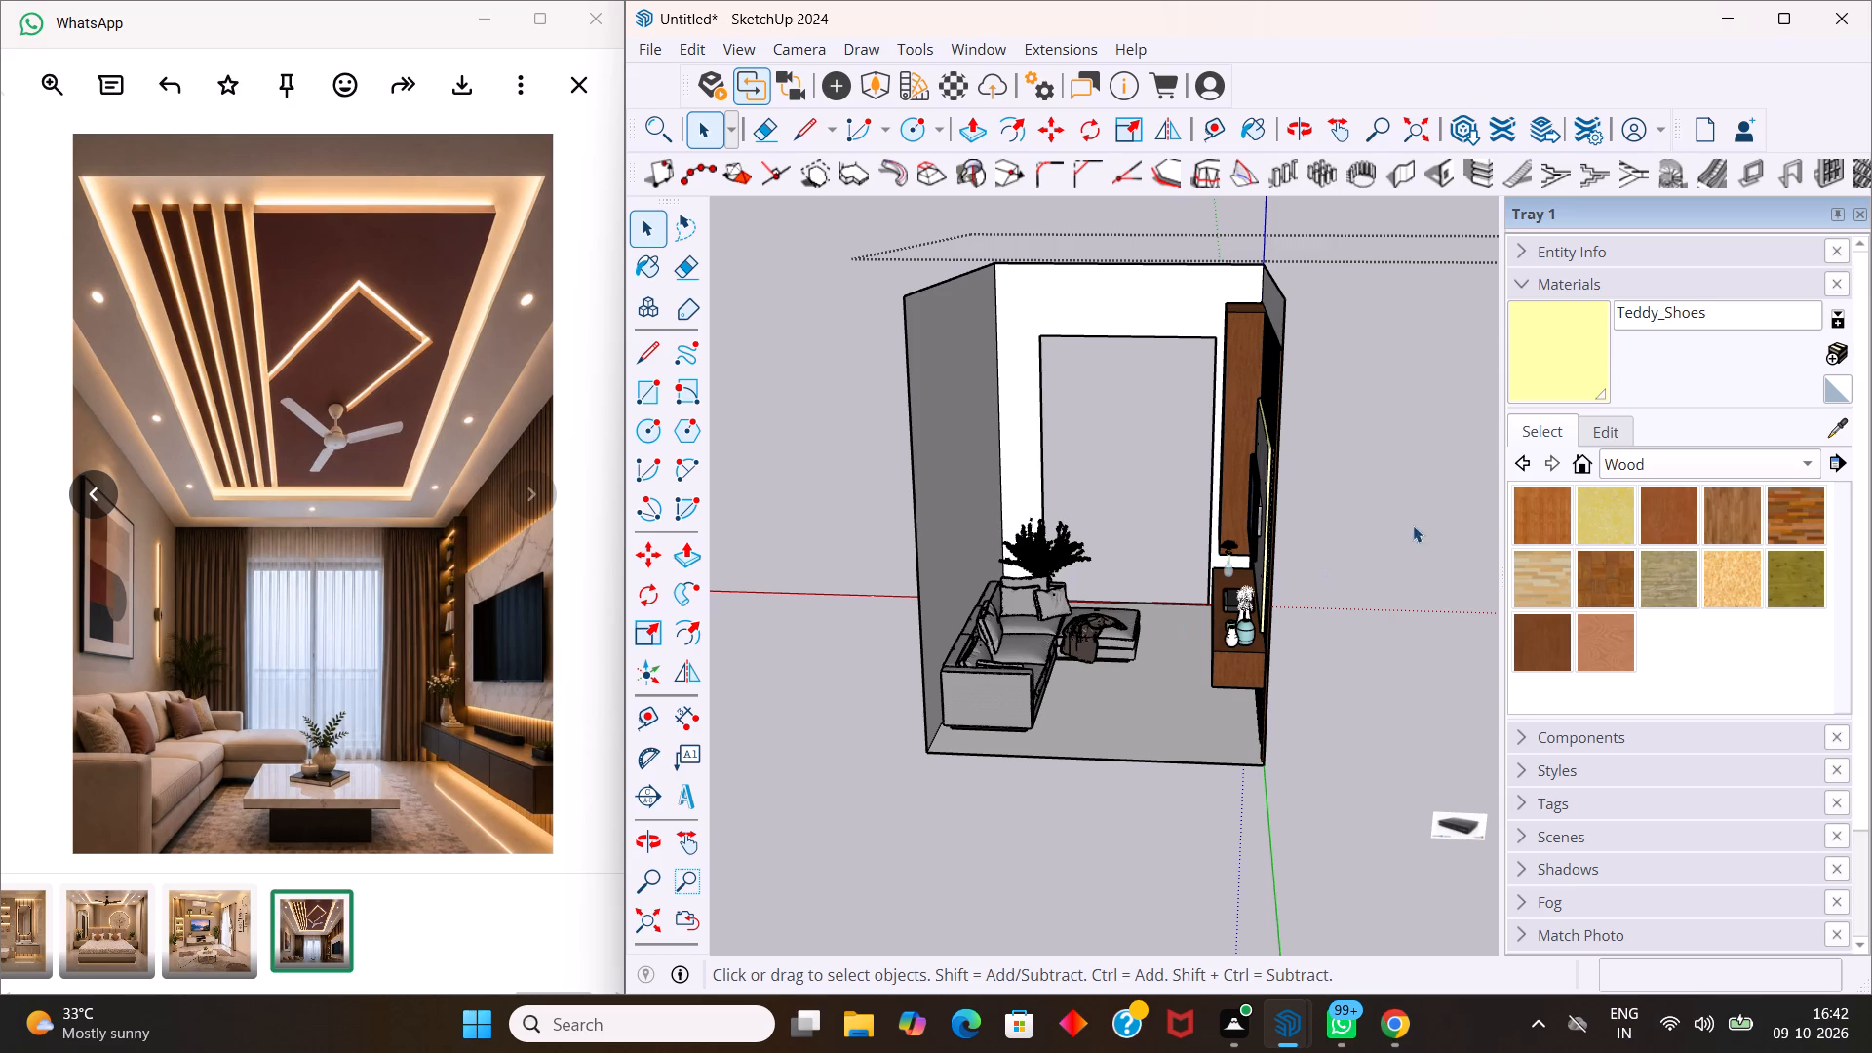
left_click(1753, 454)
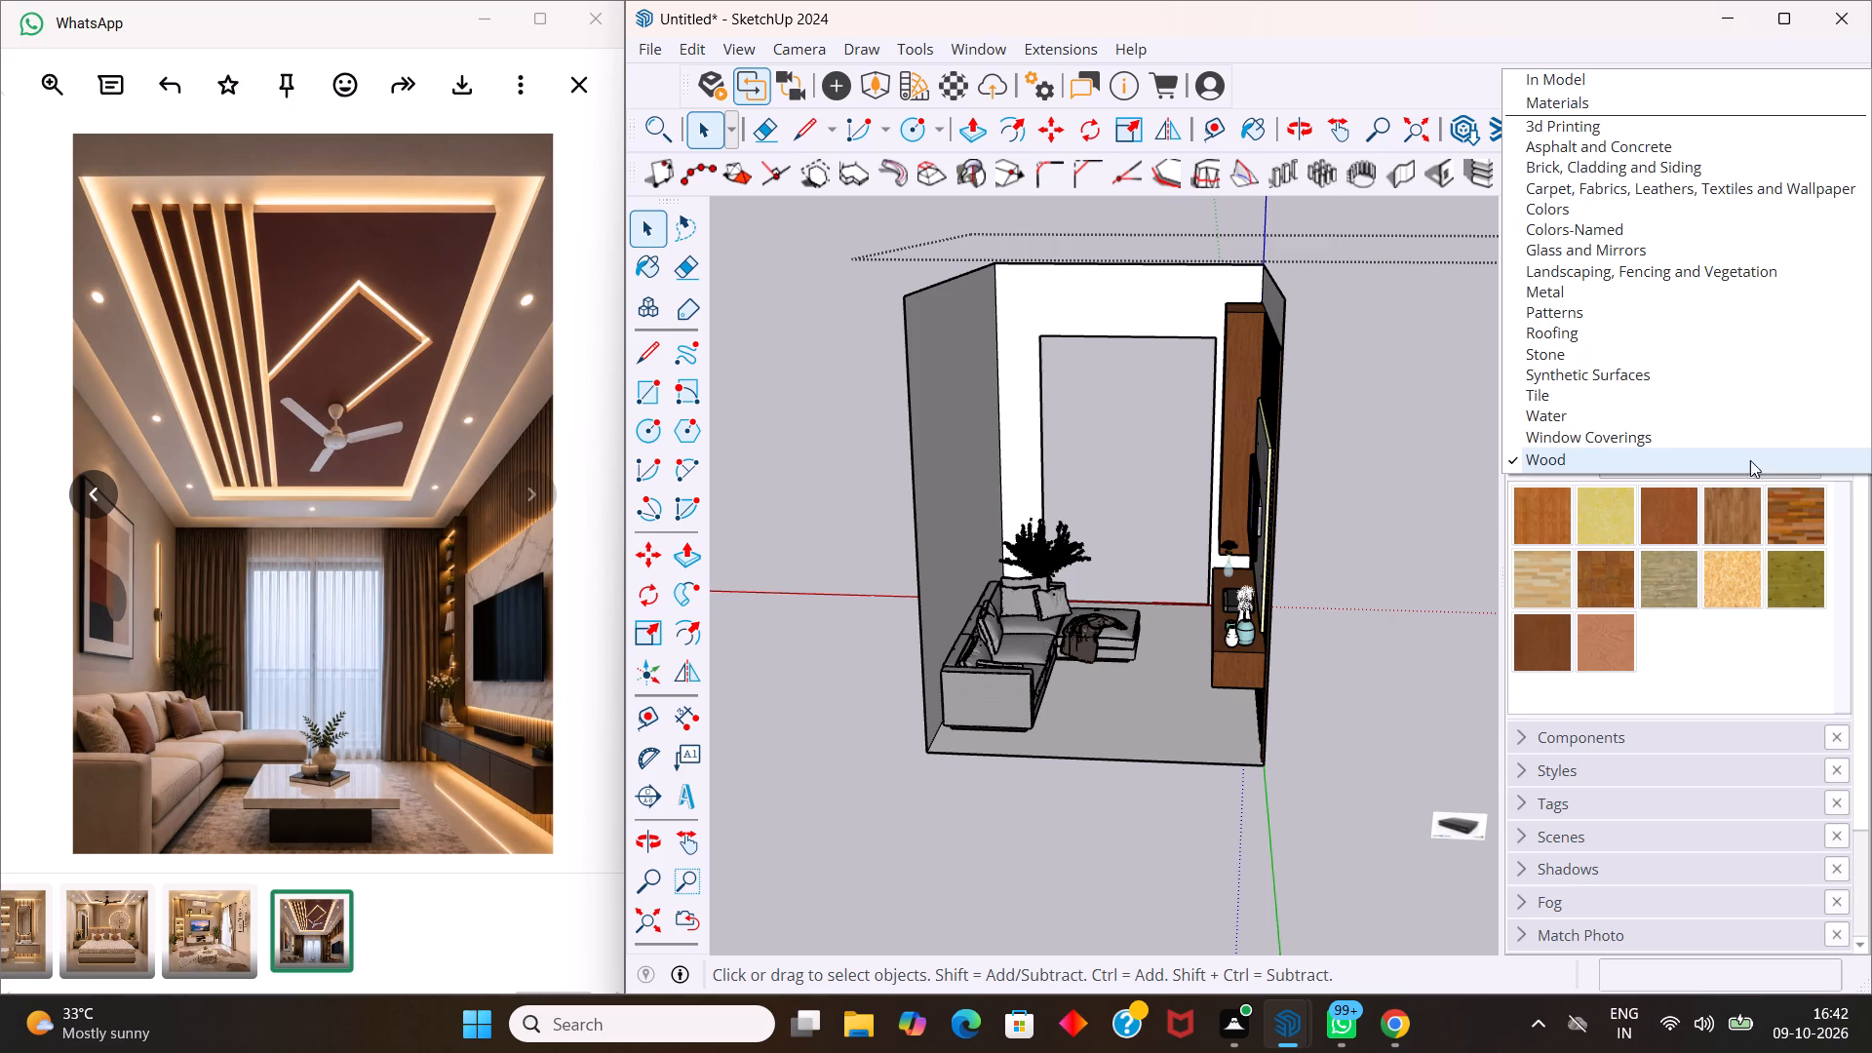
left_click(1558, 396)
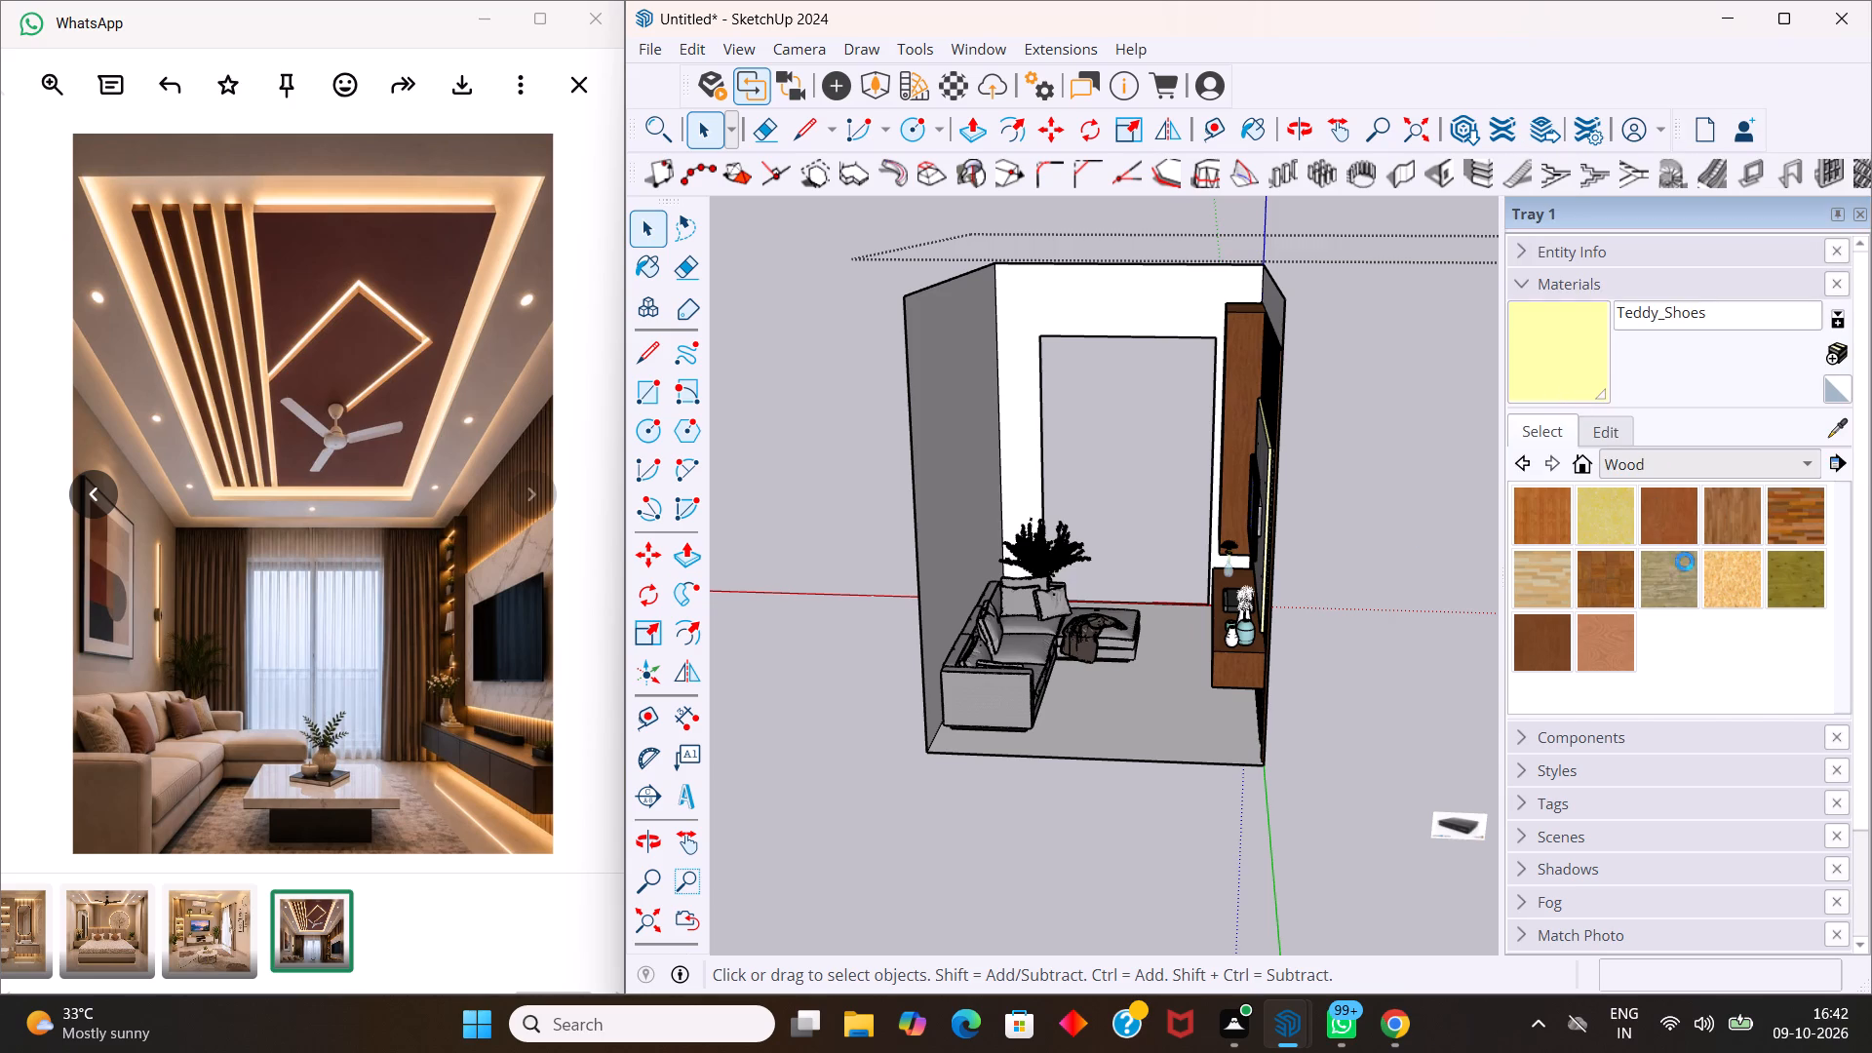
left_click(1795, 576)
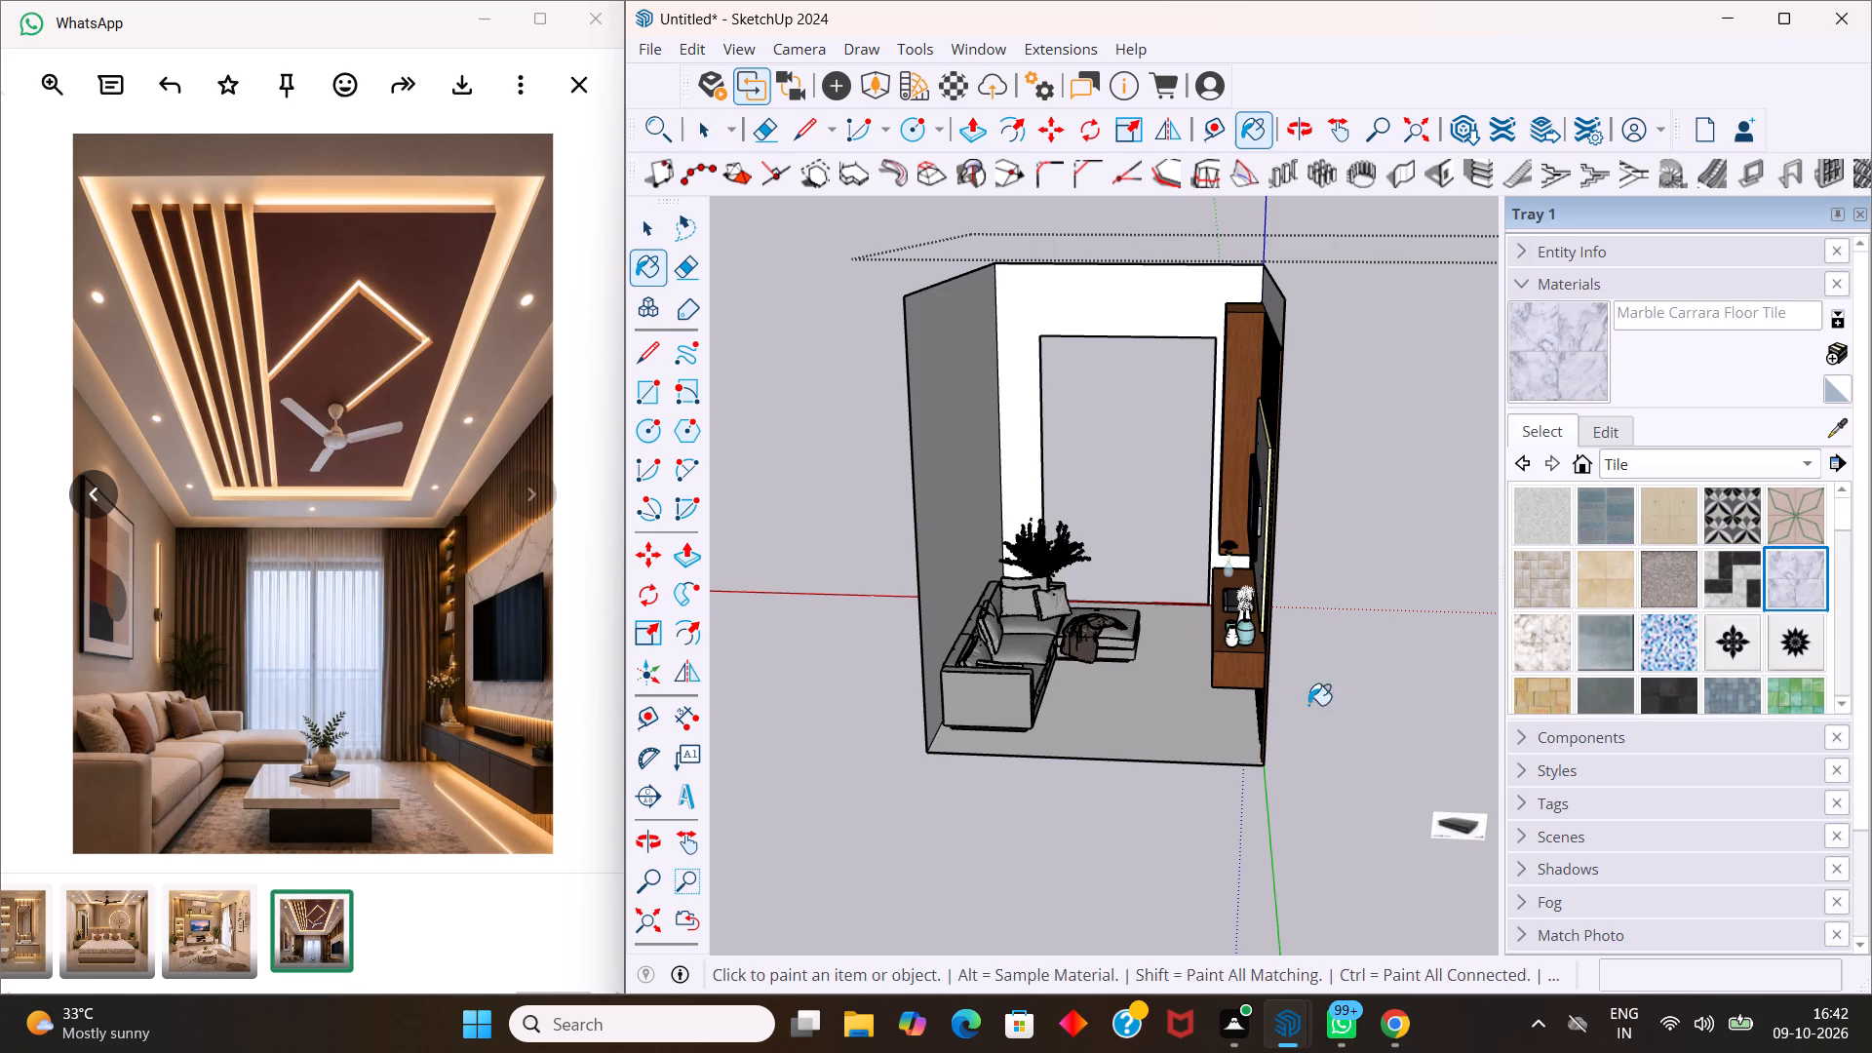
left_click(1190, 735)
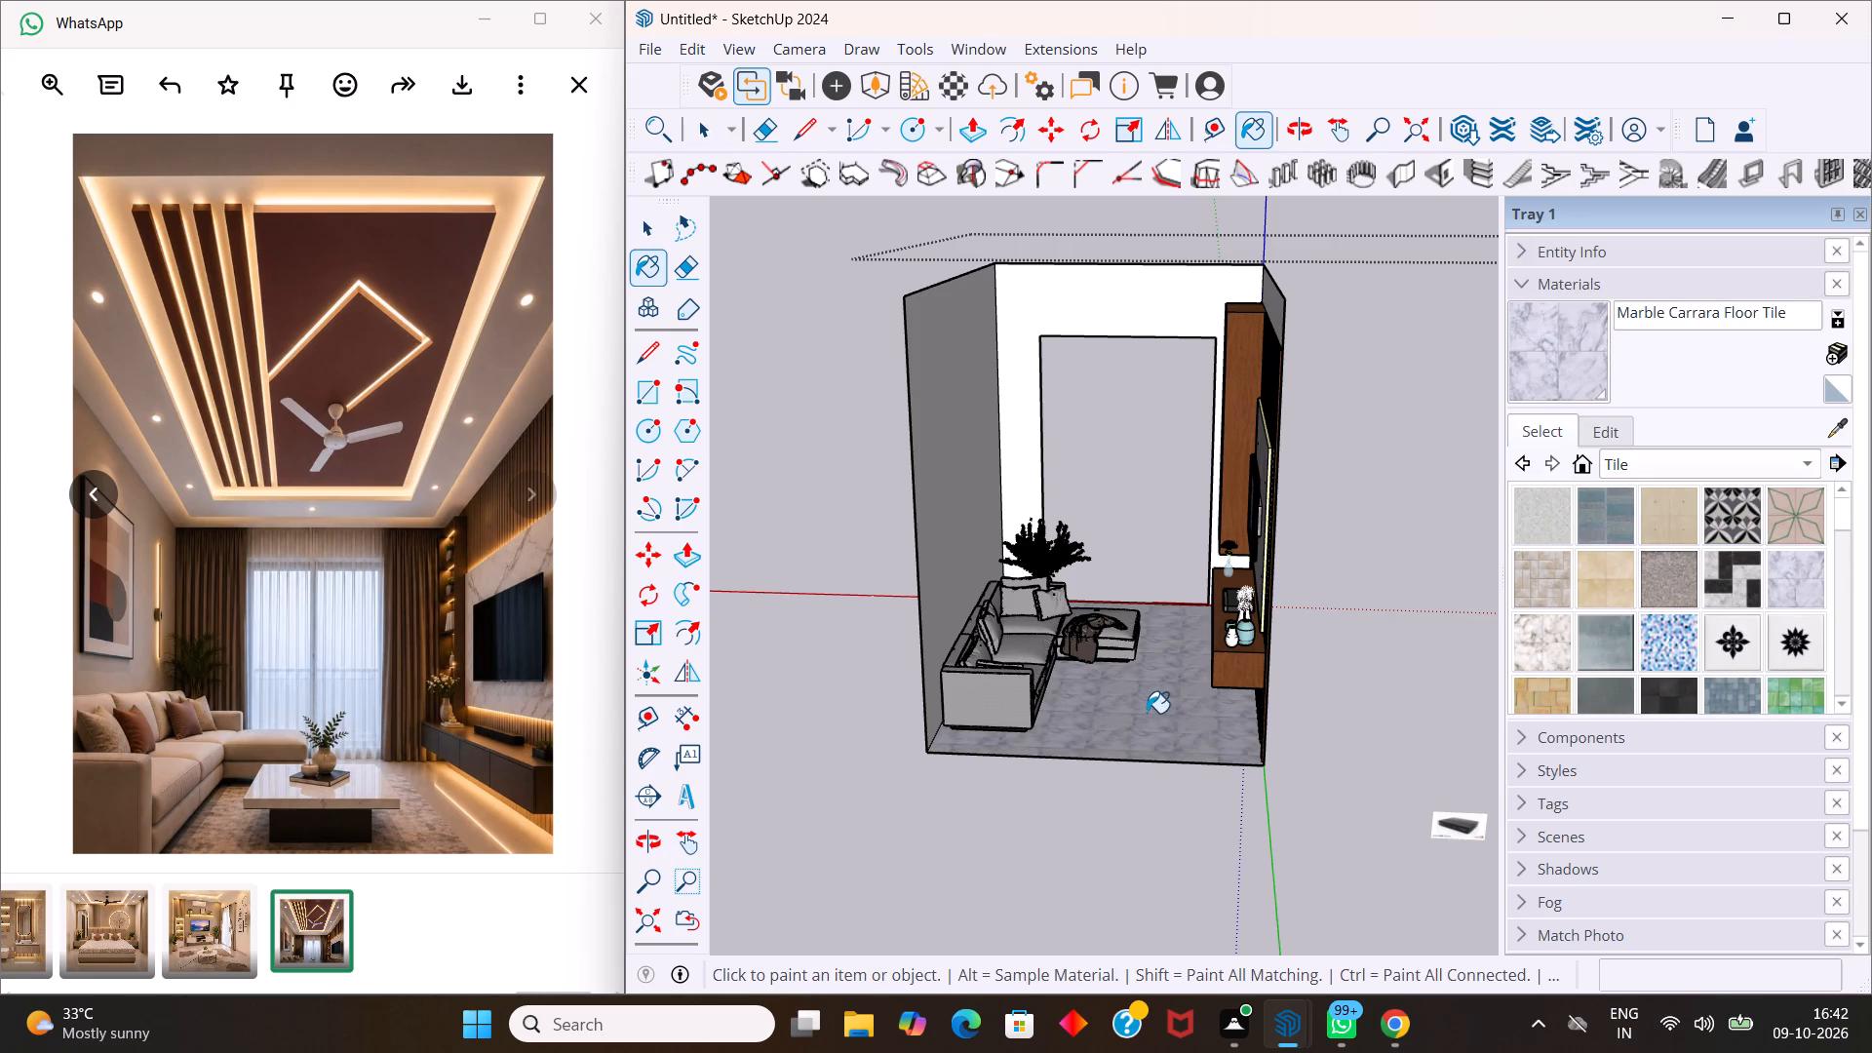
key("space")
key("space")
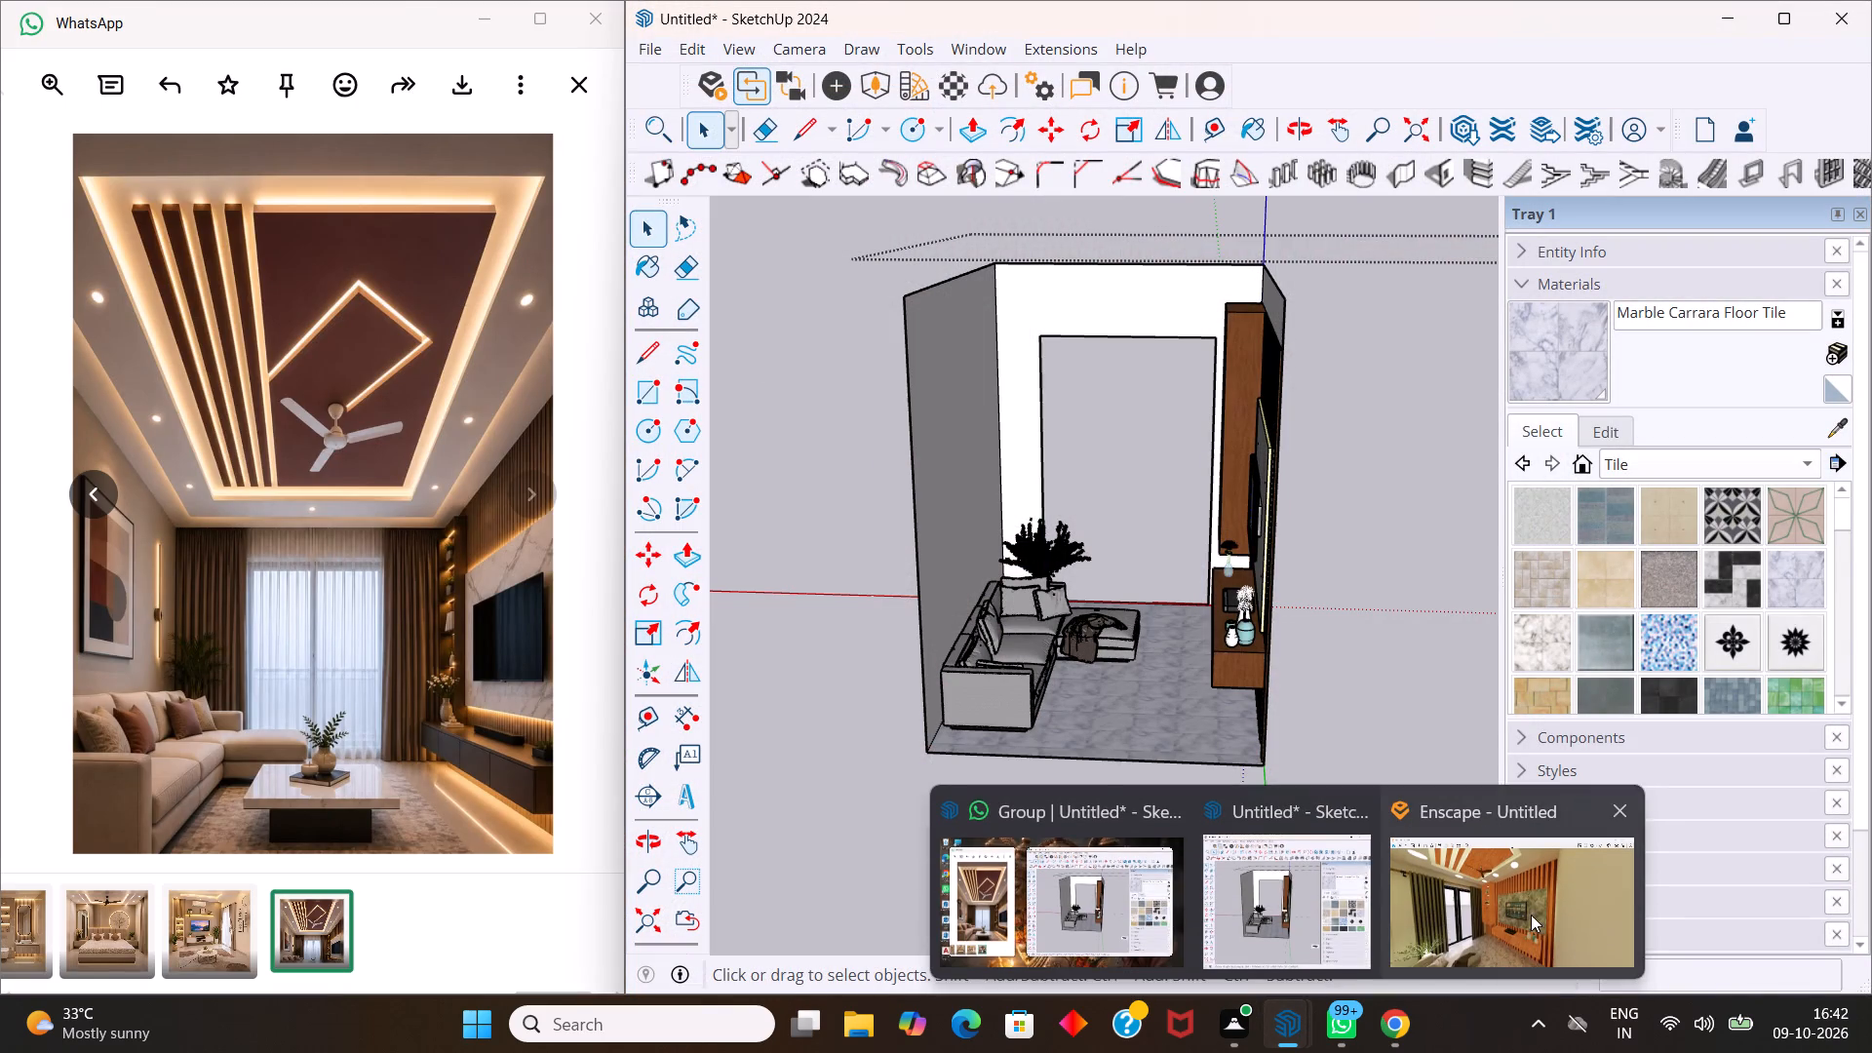
Return to Enscape and back out of the living room until both exterior blocks and the open room are in view.
left_click(1531, 913)
scroll(799, 346, "down", 1)
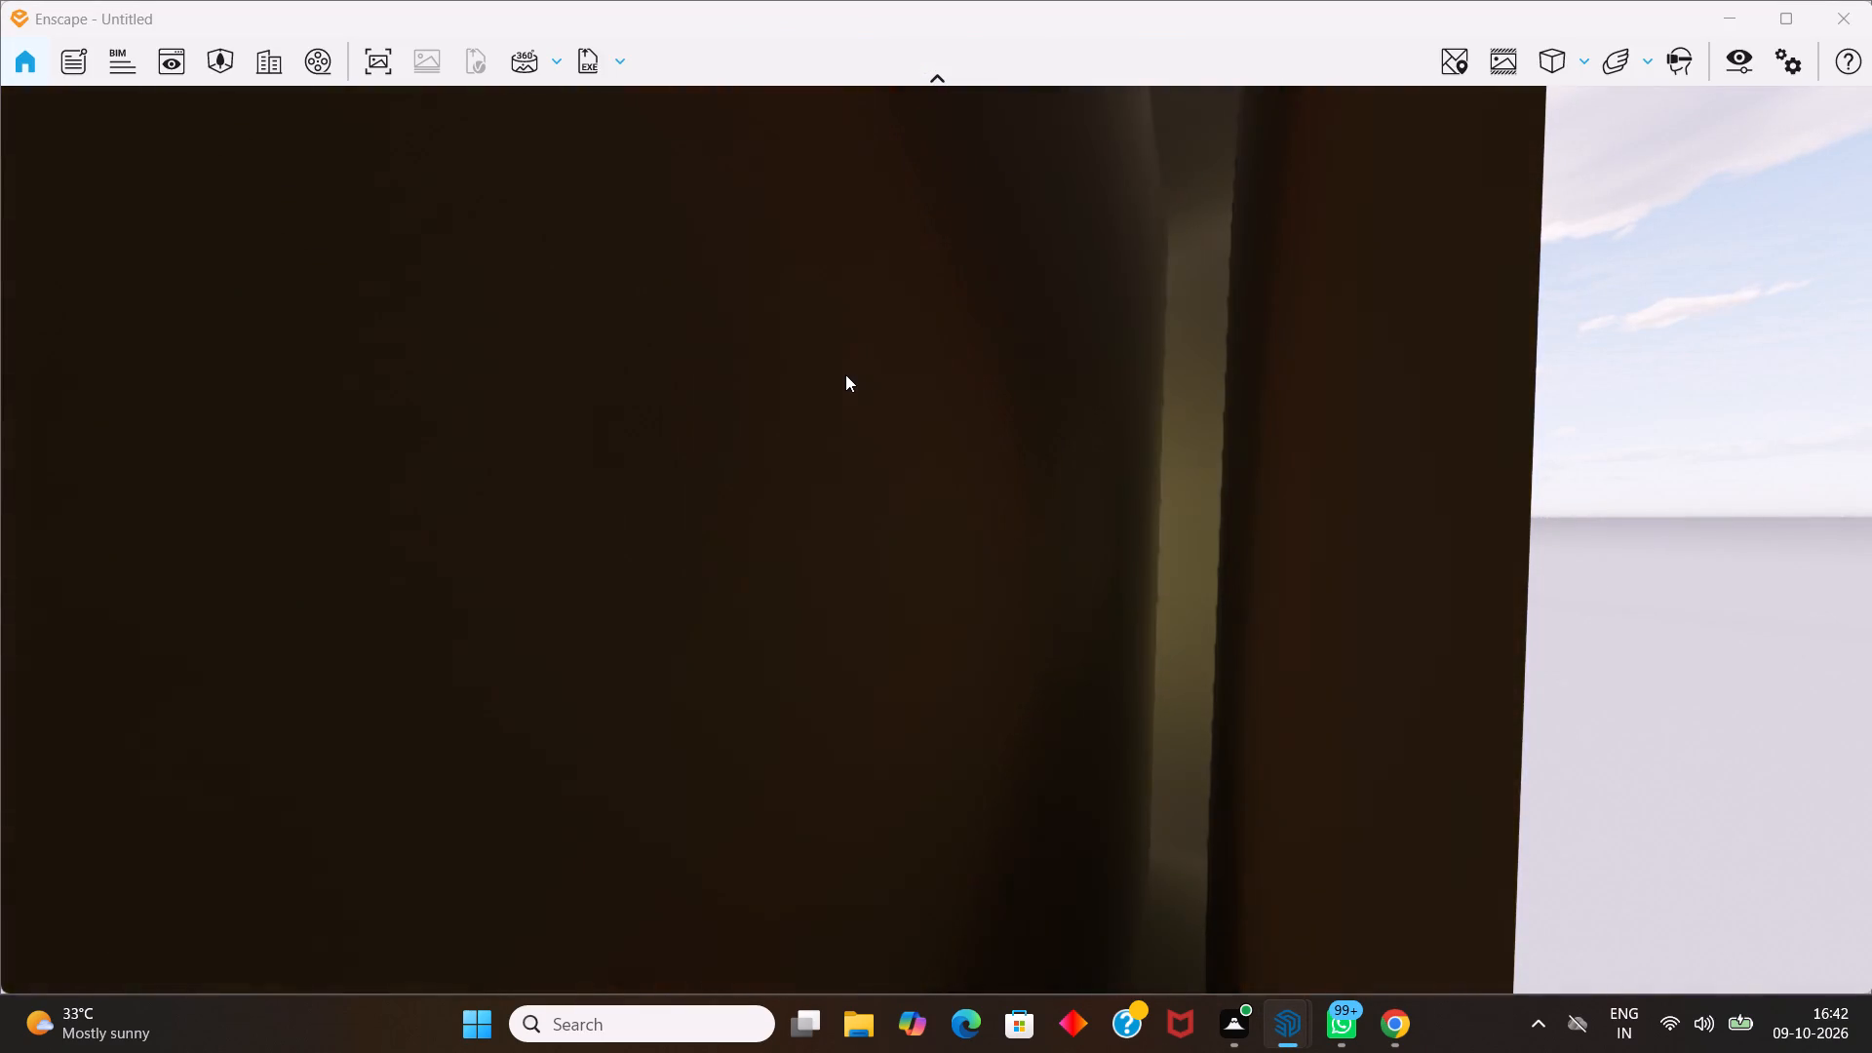
scroll(845, 374, "up", 1)
scroll(843, 383, "down", 1)
left_click_drag(838, 383, 1033, 460)
middle_click_drag(985, 487, 1033, 460)
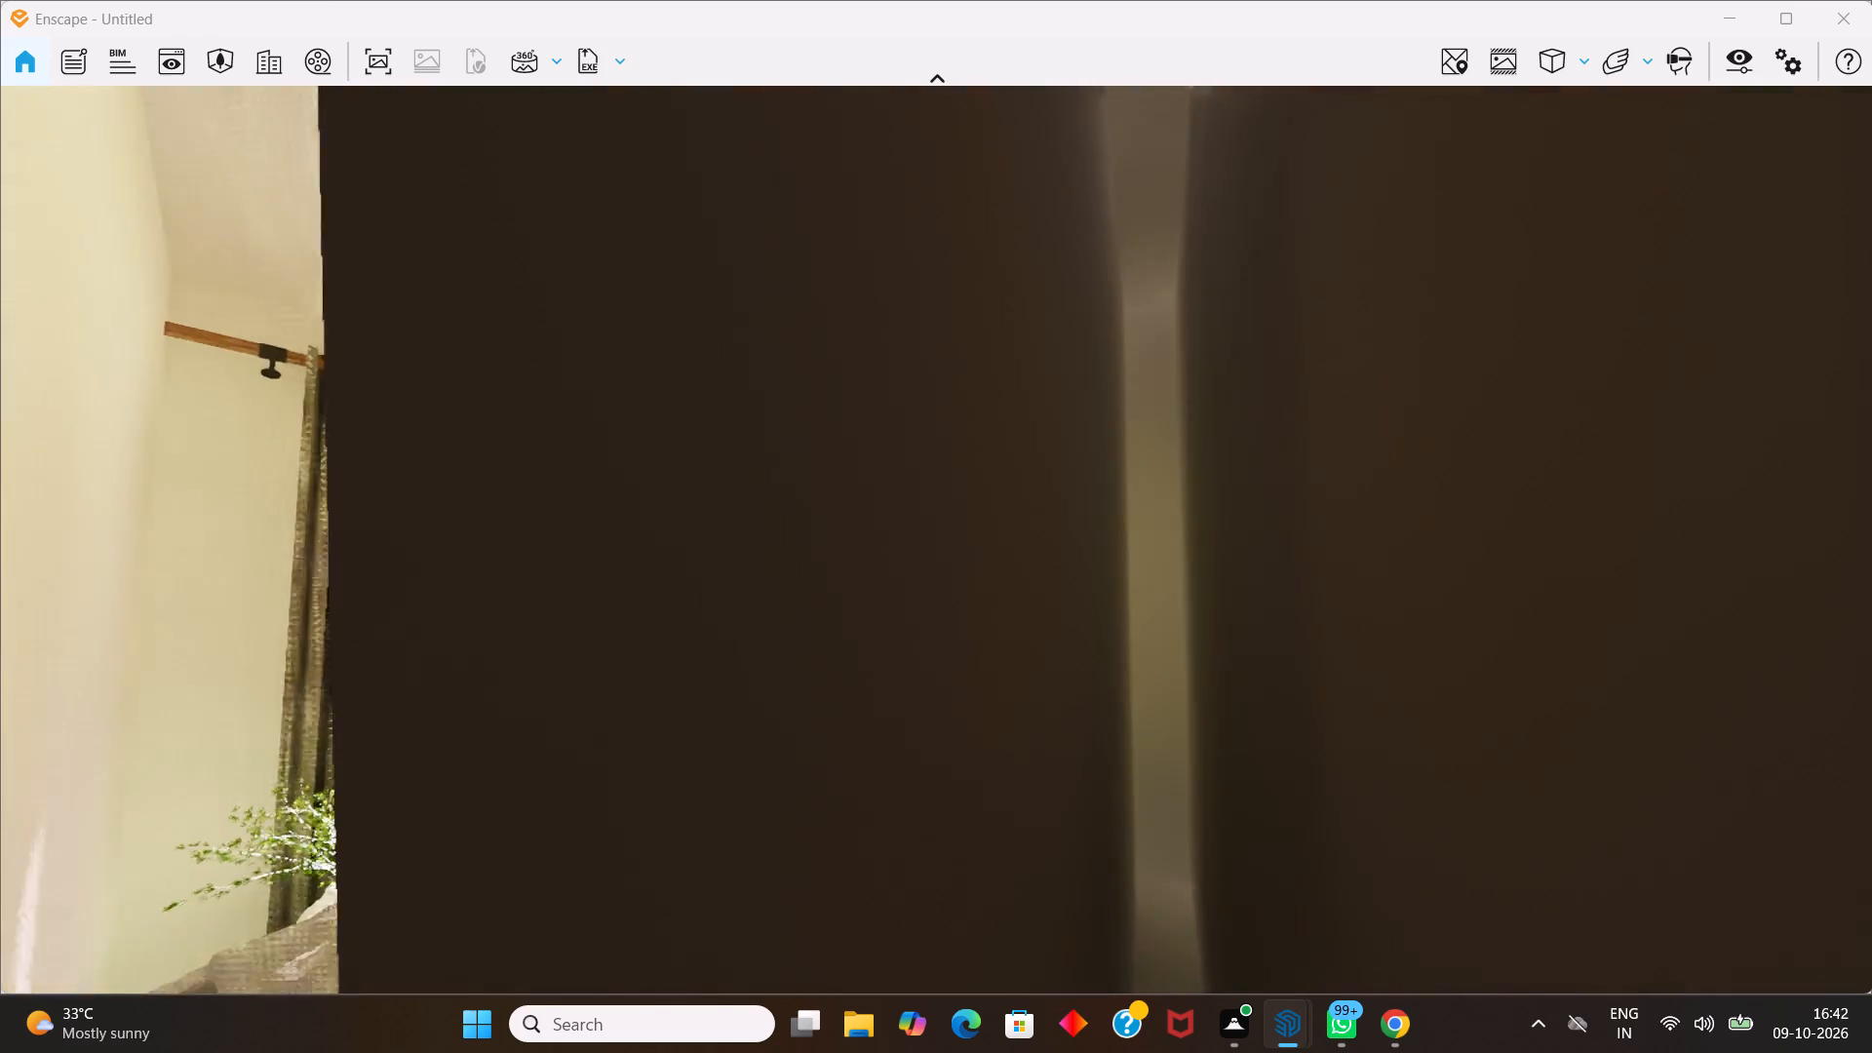
left_click_drag(1033, 460, 1231, 323)
middle_click_drag(1033, 460, 1231, 323)
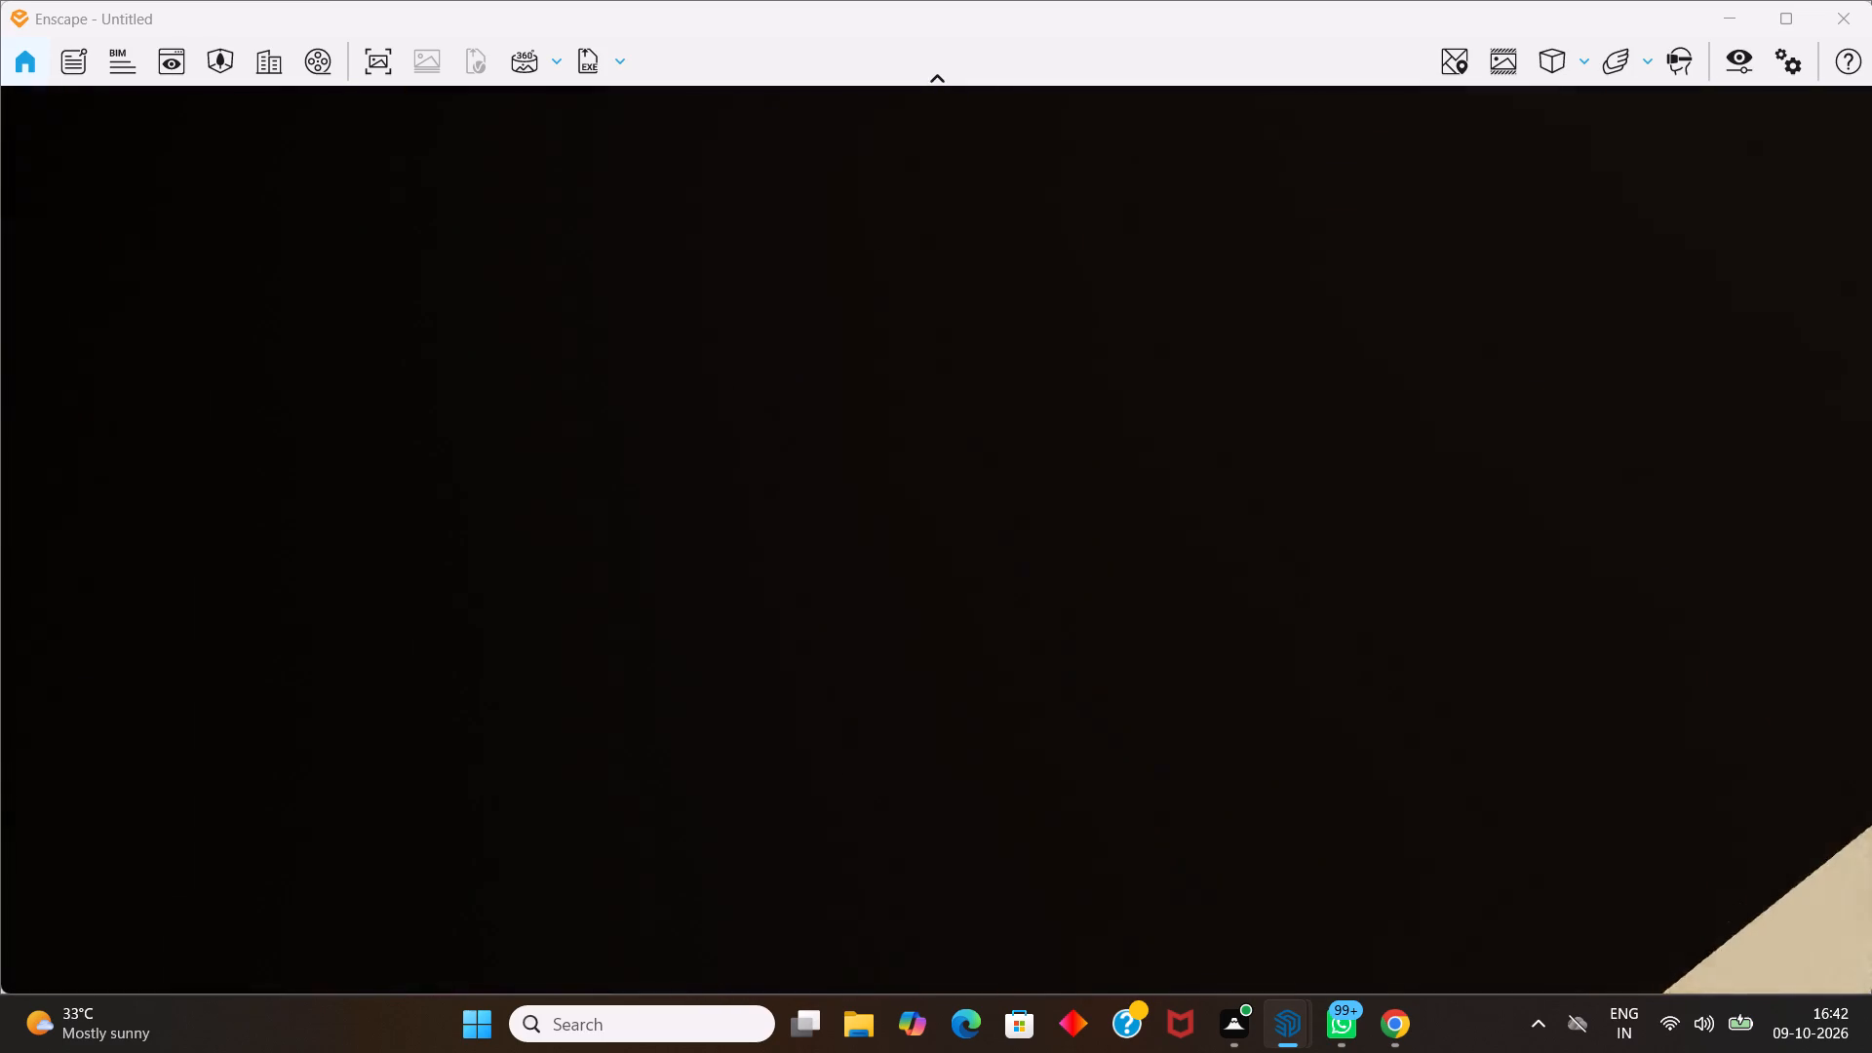
left_click_drag(1231, 323, 1208, 323)
middle_click_drag(1231, 323, 941, 536)
scroll(847, 390, "down", 7)
middle_click_drag(1014, 586, 1483, 996)
left_click_drag(1079, 662, 1483, 996)
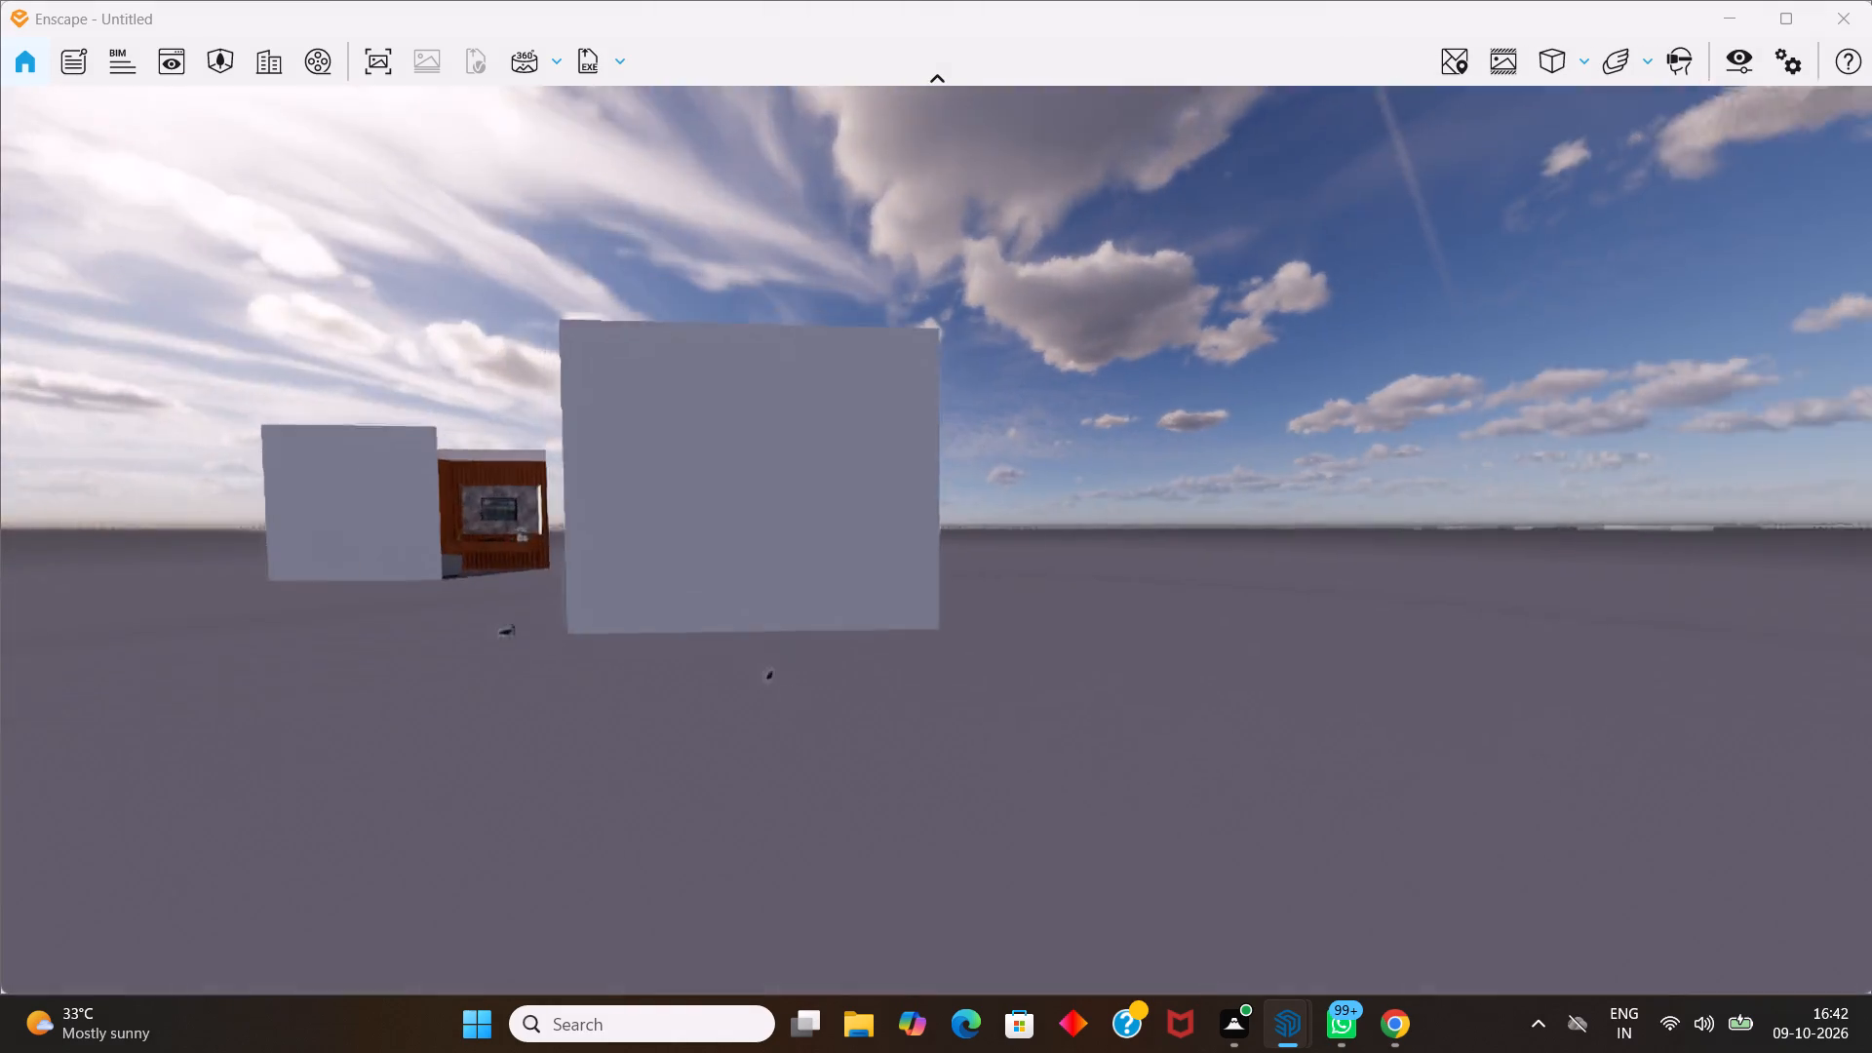
left_click_drag(1483, 996, 1503, 993)
middle_click_drag(1483, 996, 859, 508)
middle_click_drag(1071, 659, 877, 510)
left_click_drag(530, 406, 158, 216)
middle_click_drag(633, 375, 158, 216)
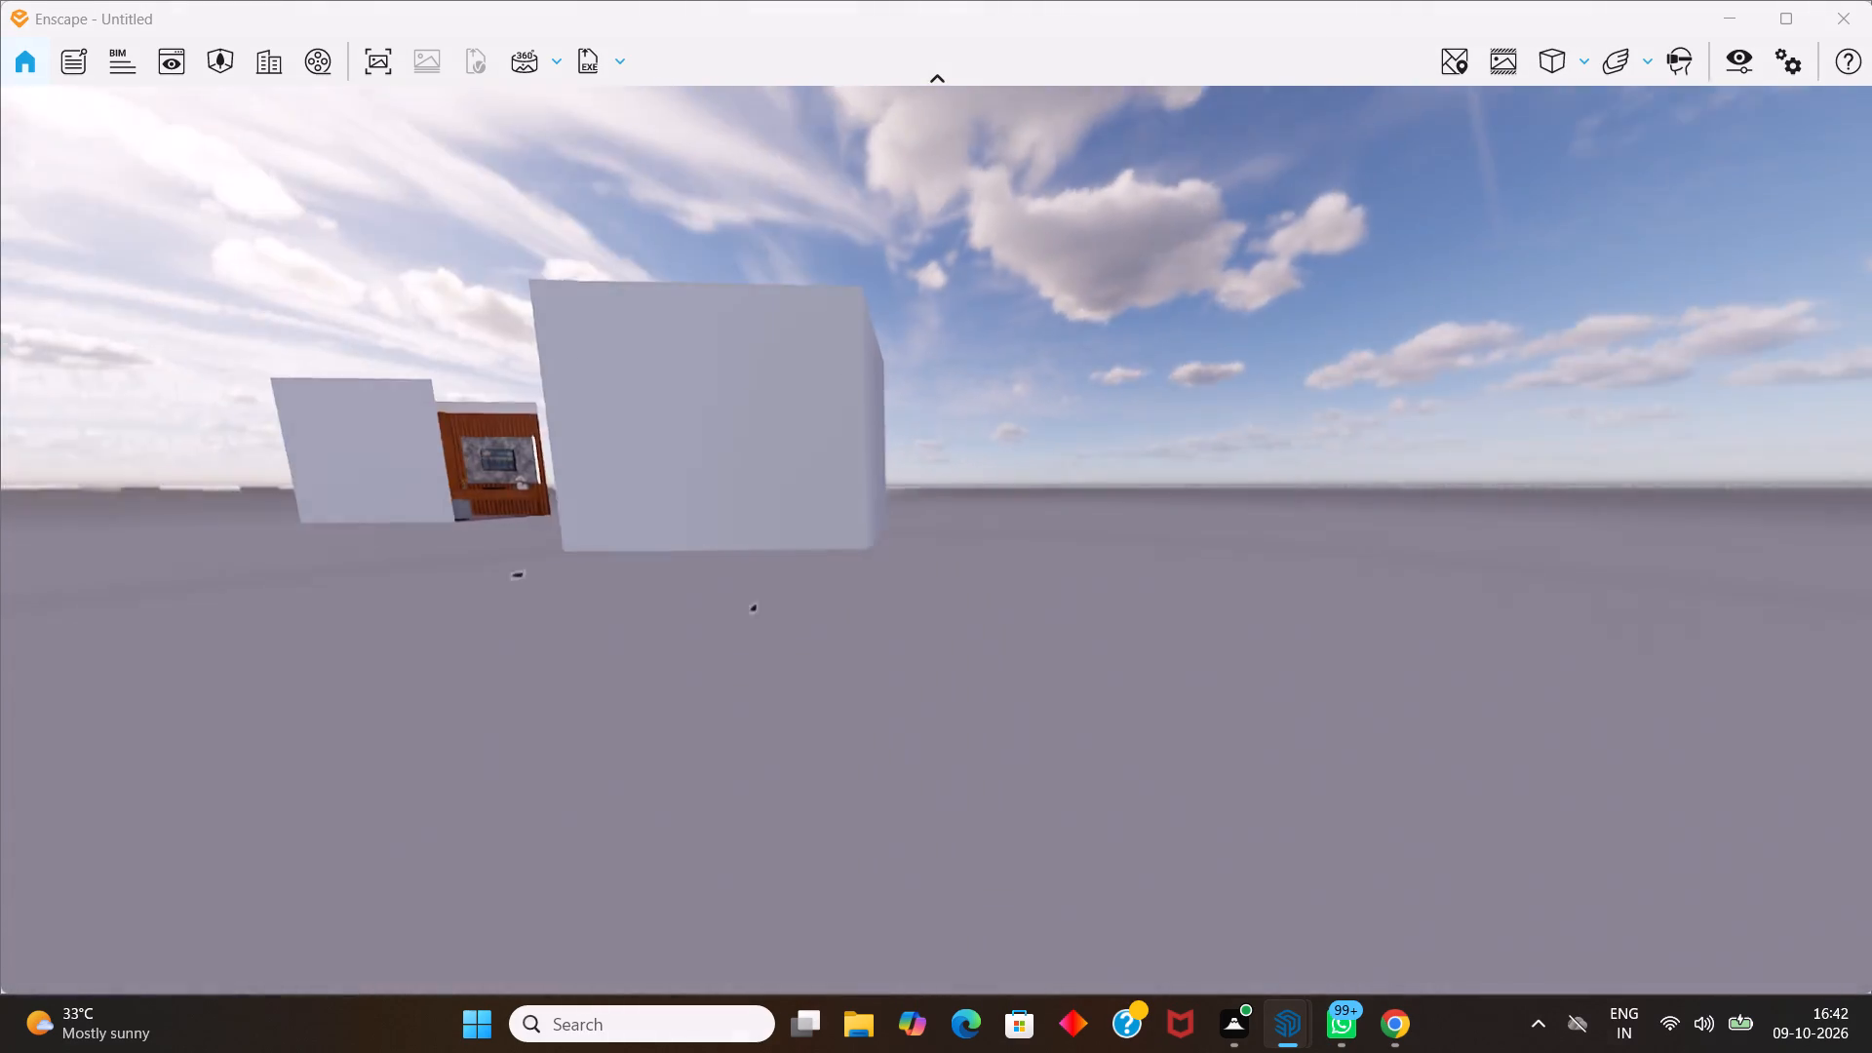
left_click_drag(158, 216, 164, 243)
middle_click_drag(158, 216, 947, 537)
Move through the large block into the living room to inspect the TV wall and marble floor head-on.
scroll(643, 256, "up", 1)
scroll(714, 303, "up", 3)
middle_click_drag(831, 372, 1229, 931)
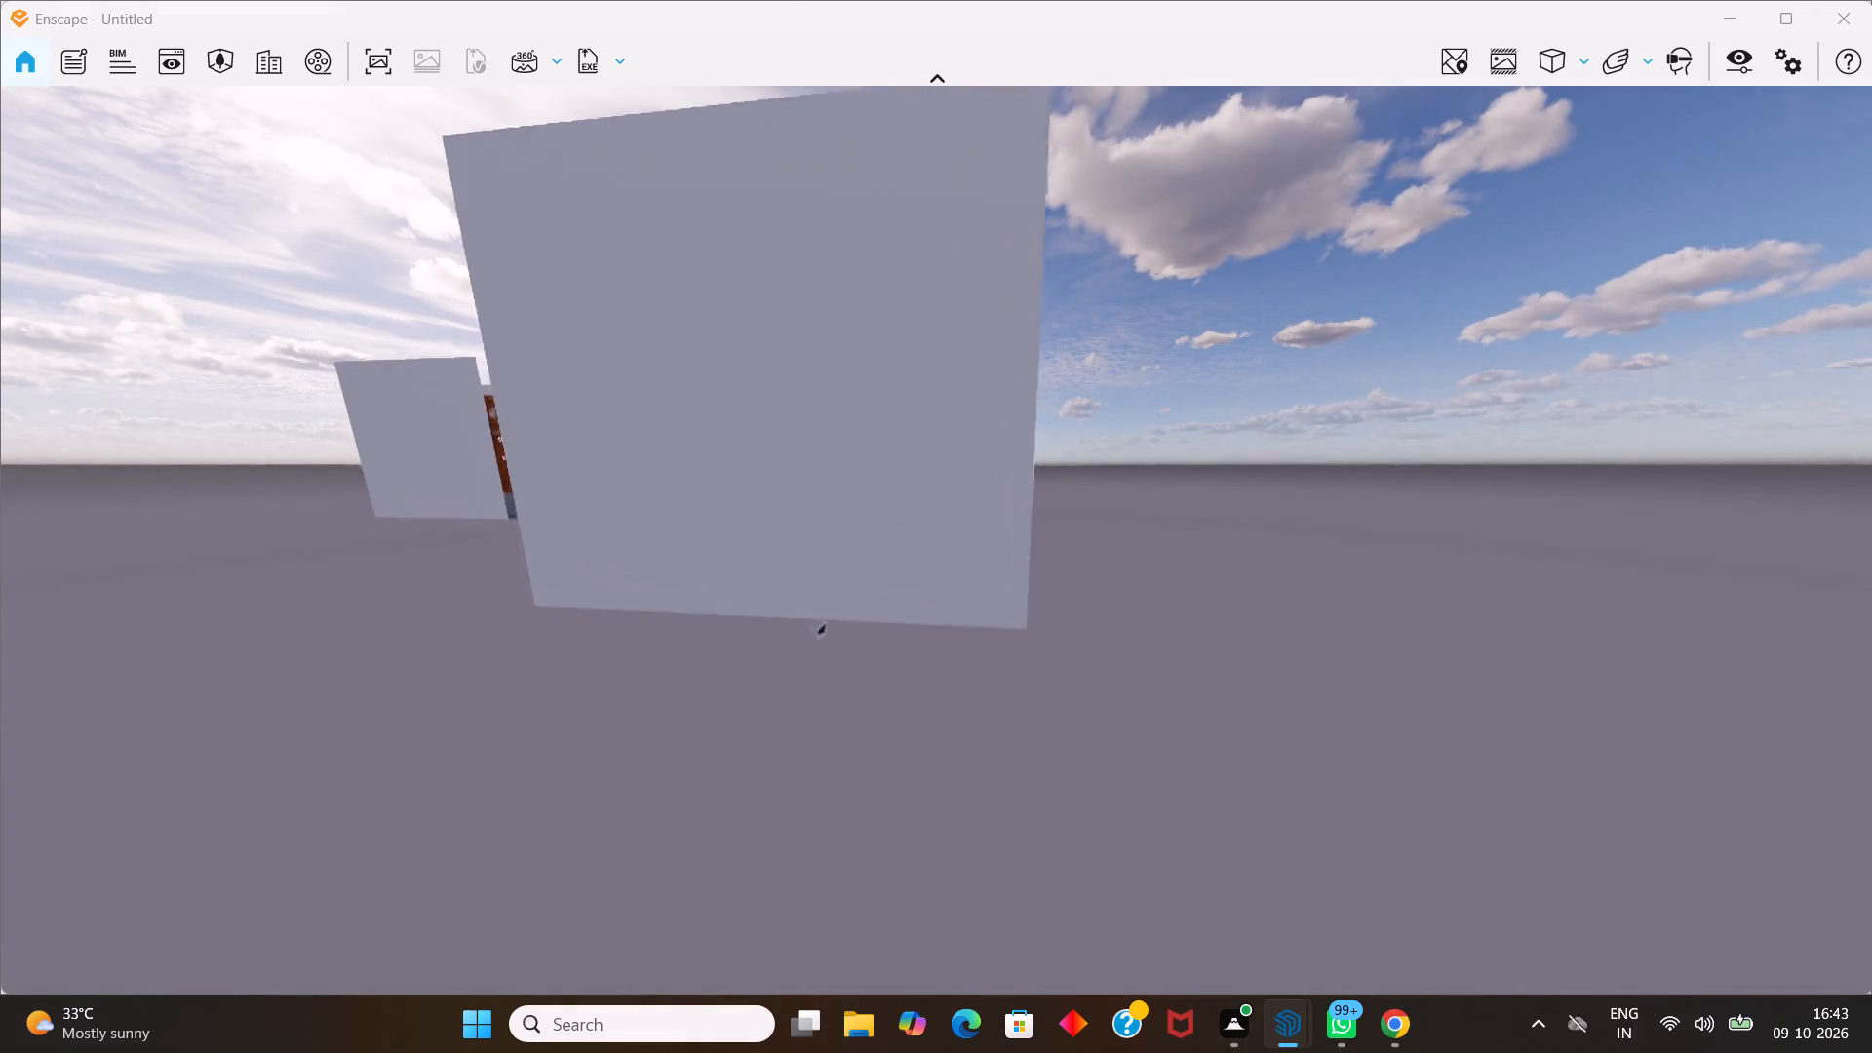
middle_click_drag(1229, 931, 1452, 986)
scroll(820, 310, "up", 4)
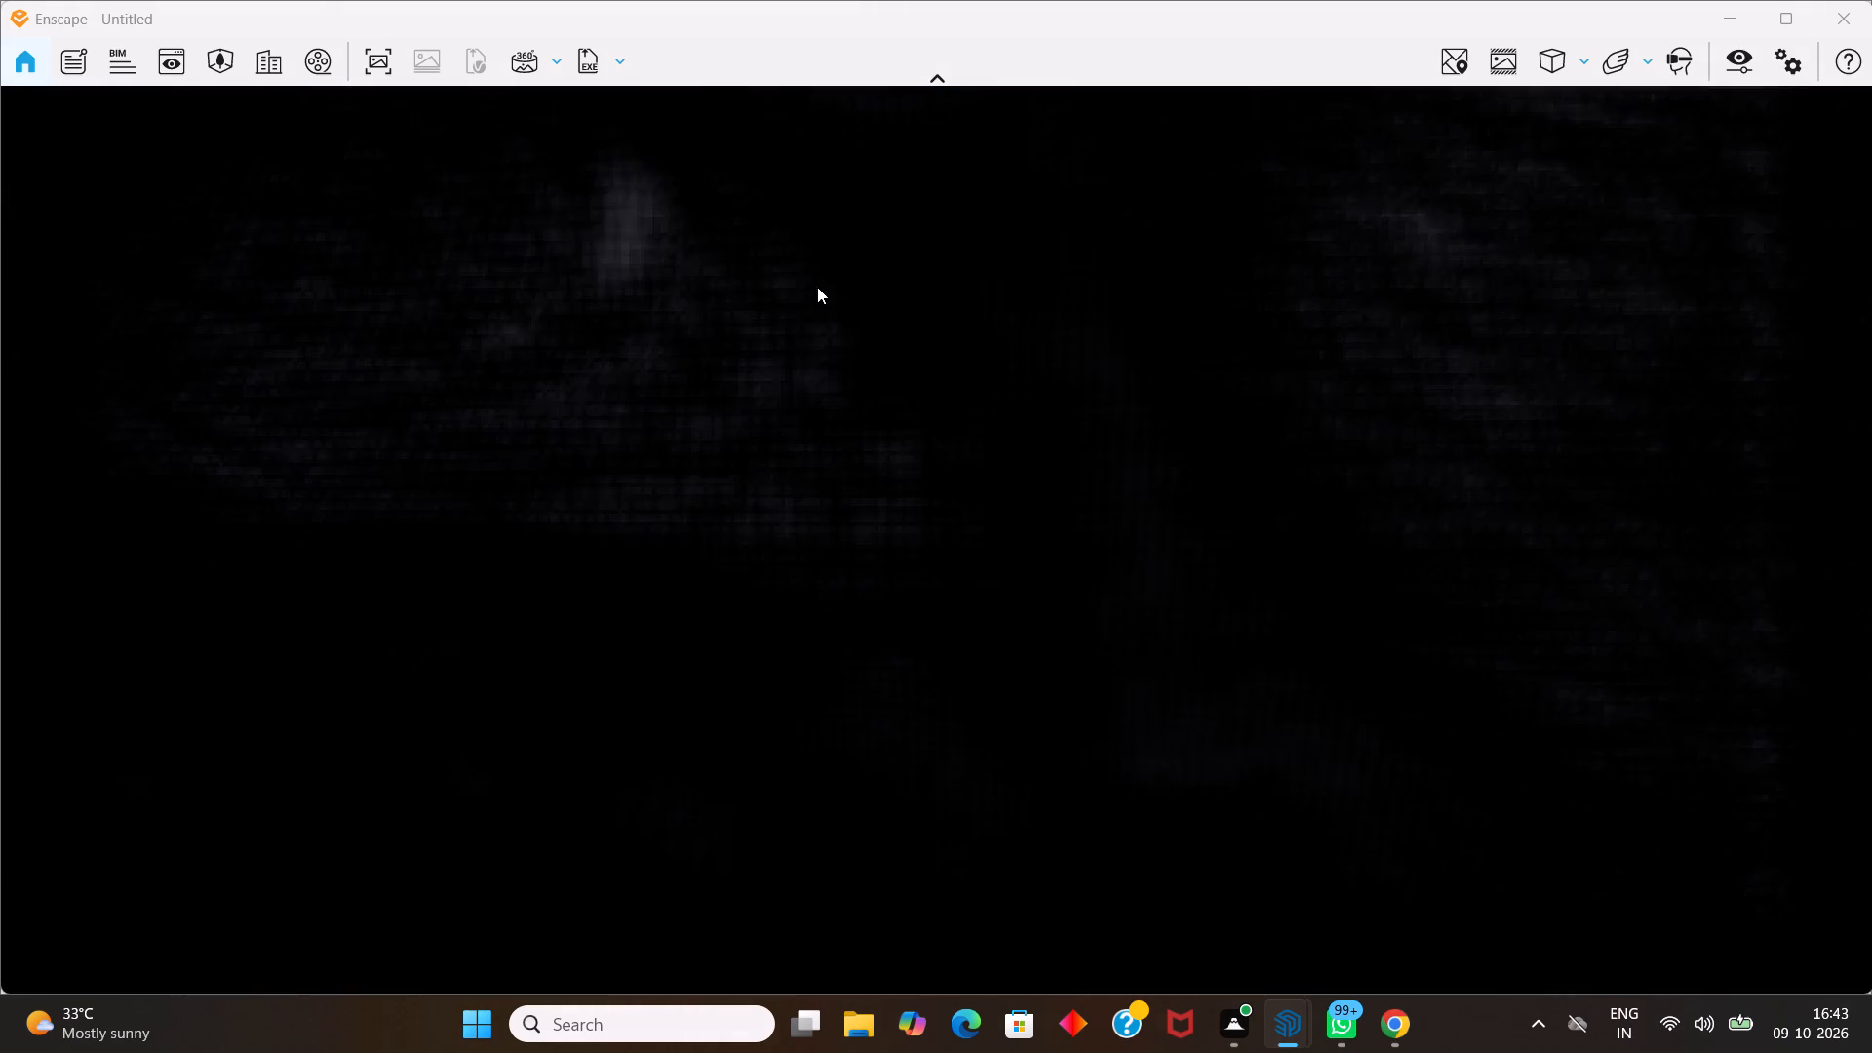
scroll(831, 259, "up", 1)
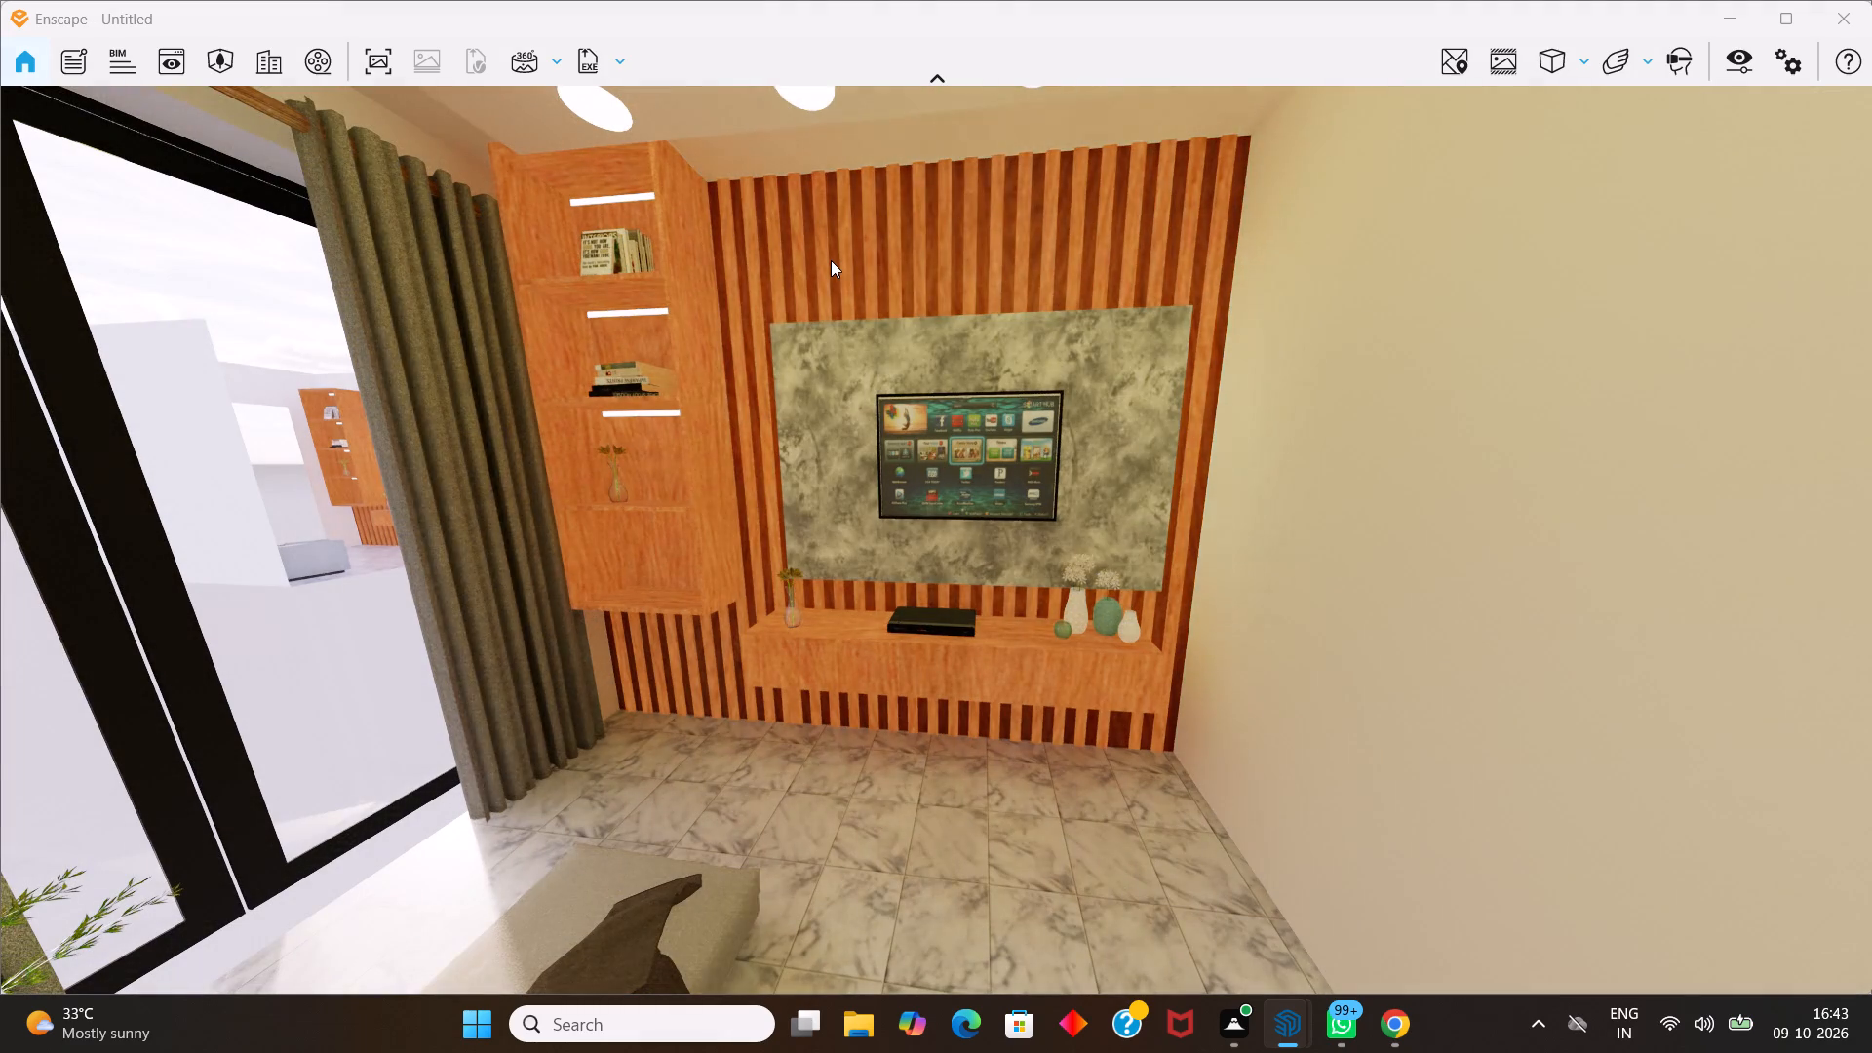
left_click_drag(892, 243, 955, 535)
middle_click(892, 243)
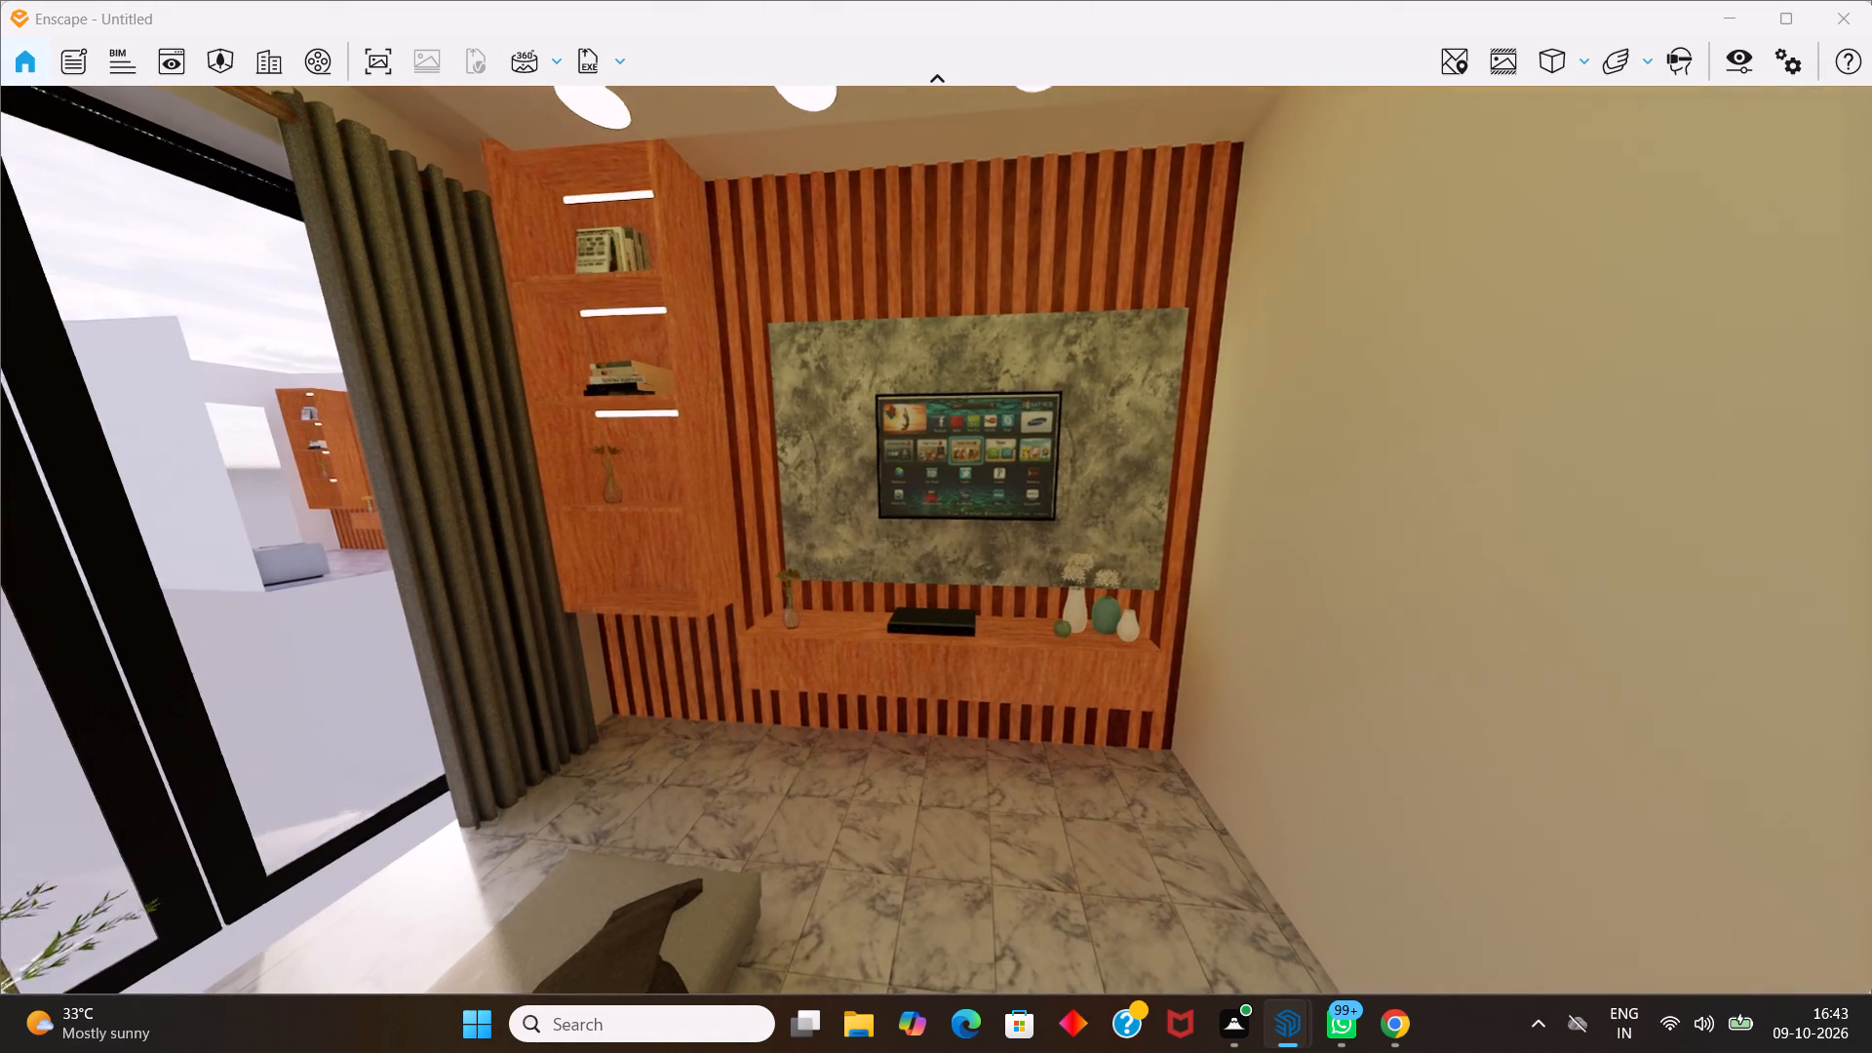
Swing around to a lengthwise living room view towards the window, framing the sofa, marble floor, ceiling and TV wall.
left_click_drag(955, 535, 80, 576)
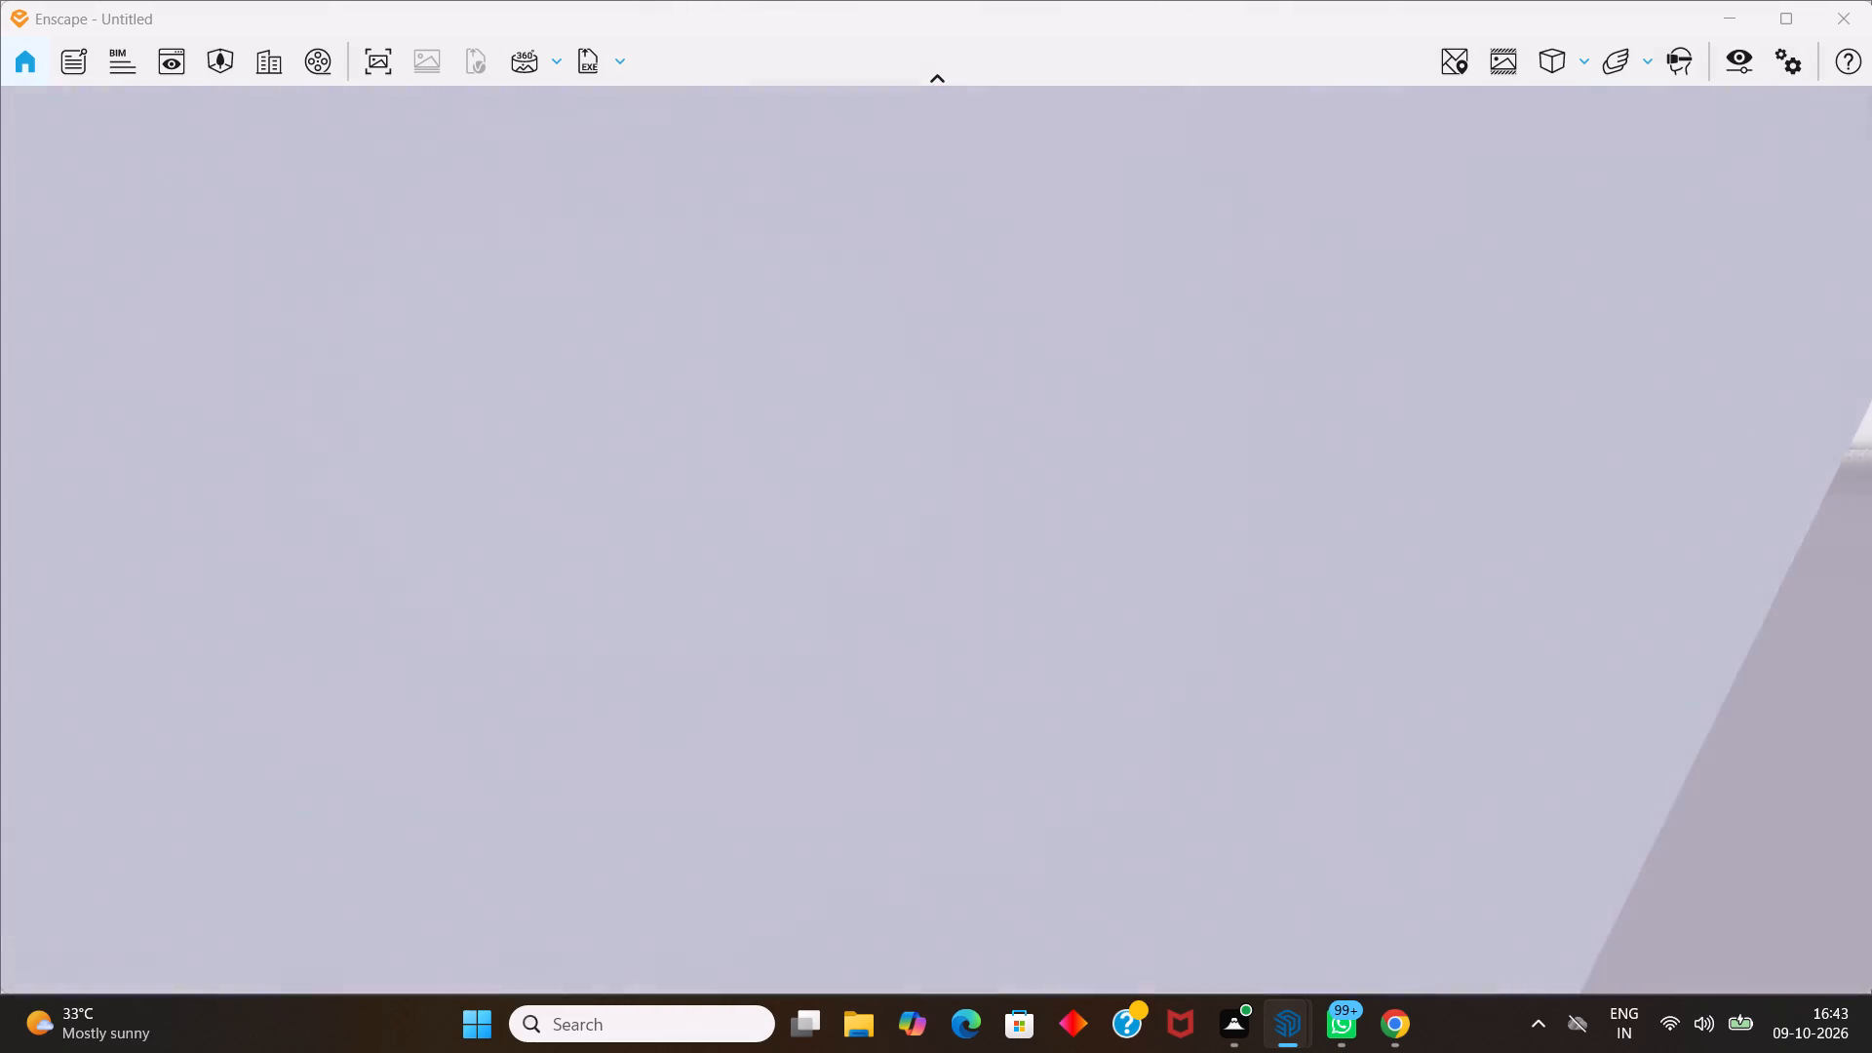
left_click_drag(80, 576, 1, 560)
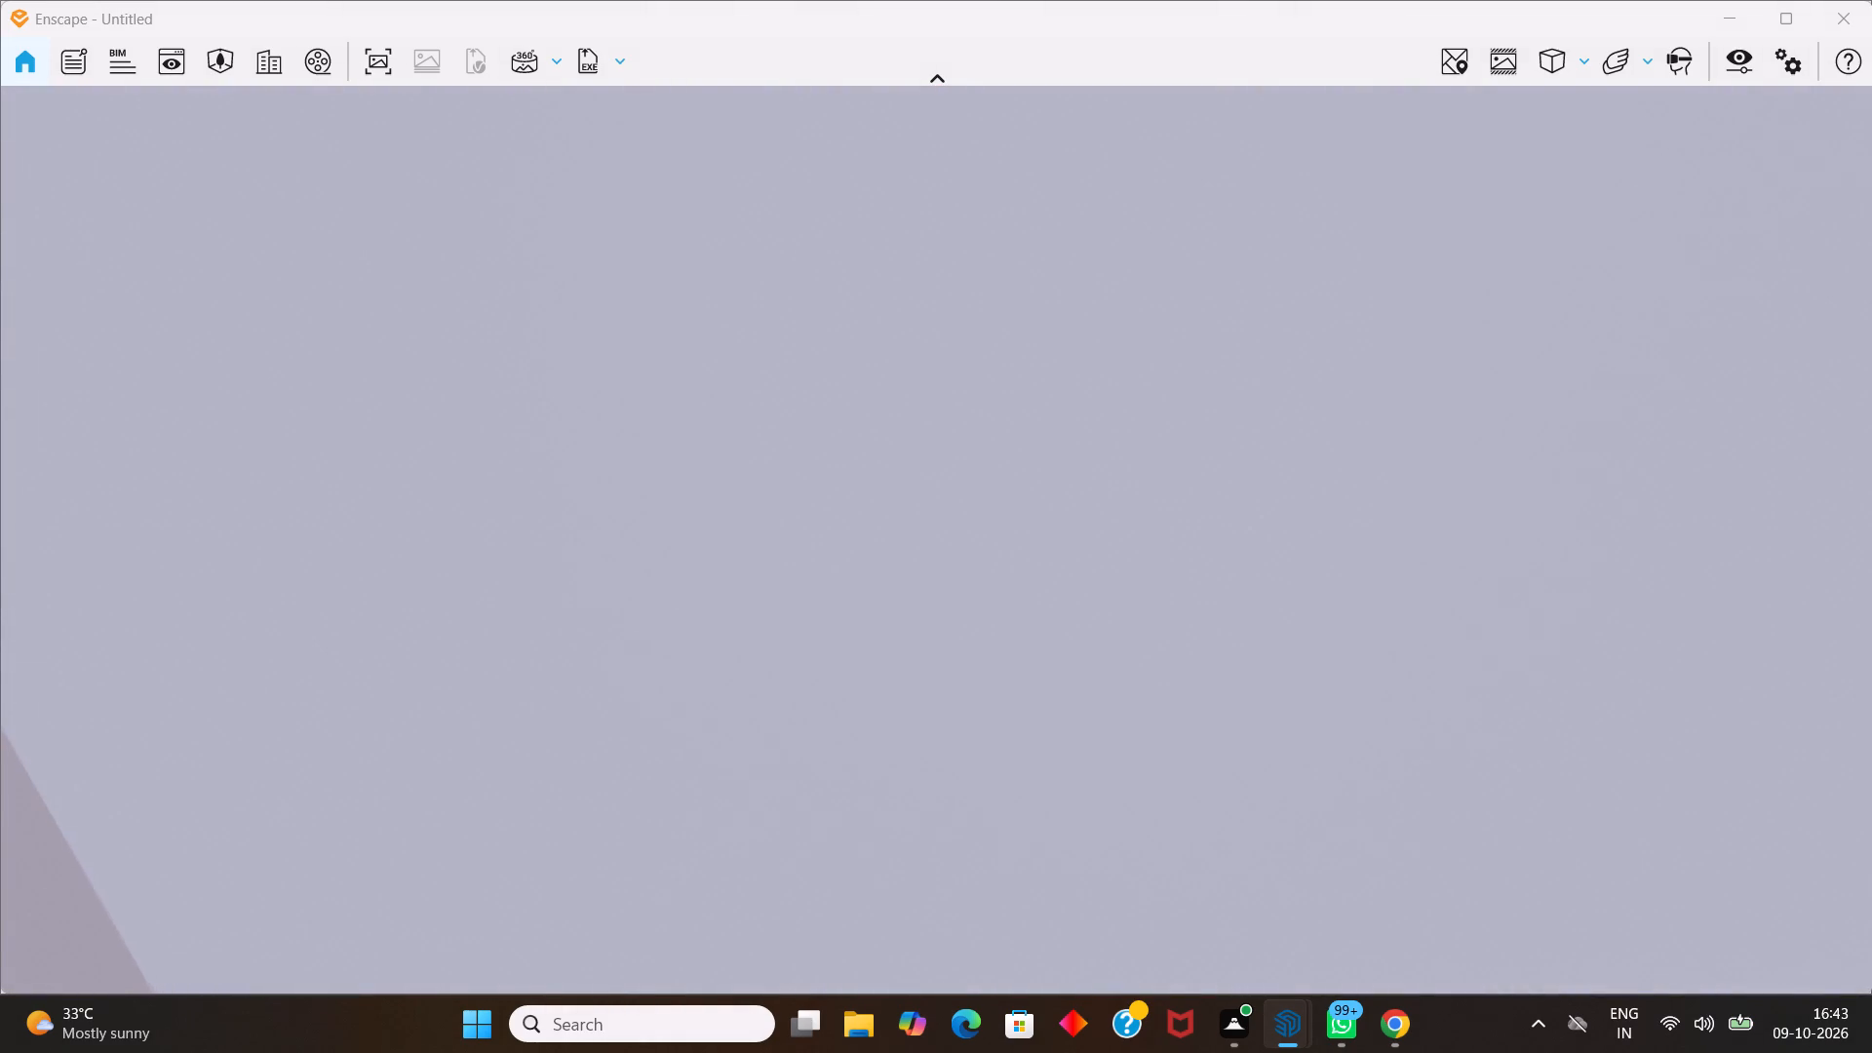
left_click_drag(1, 560, 2, 502)
scroll(1, 504, "up", 1)
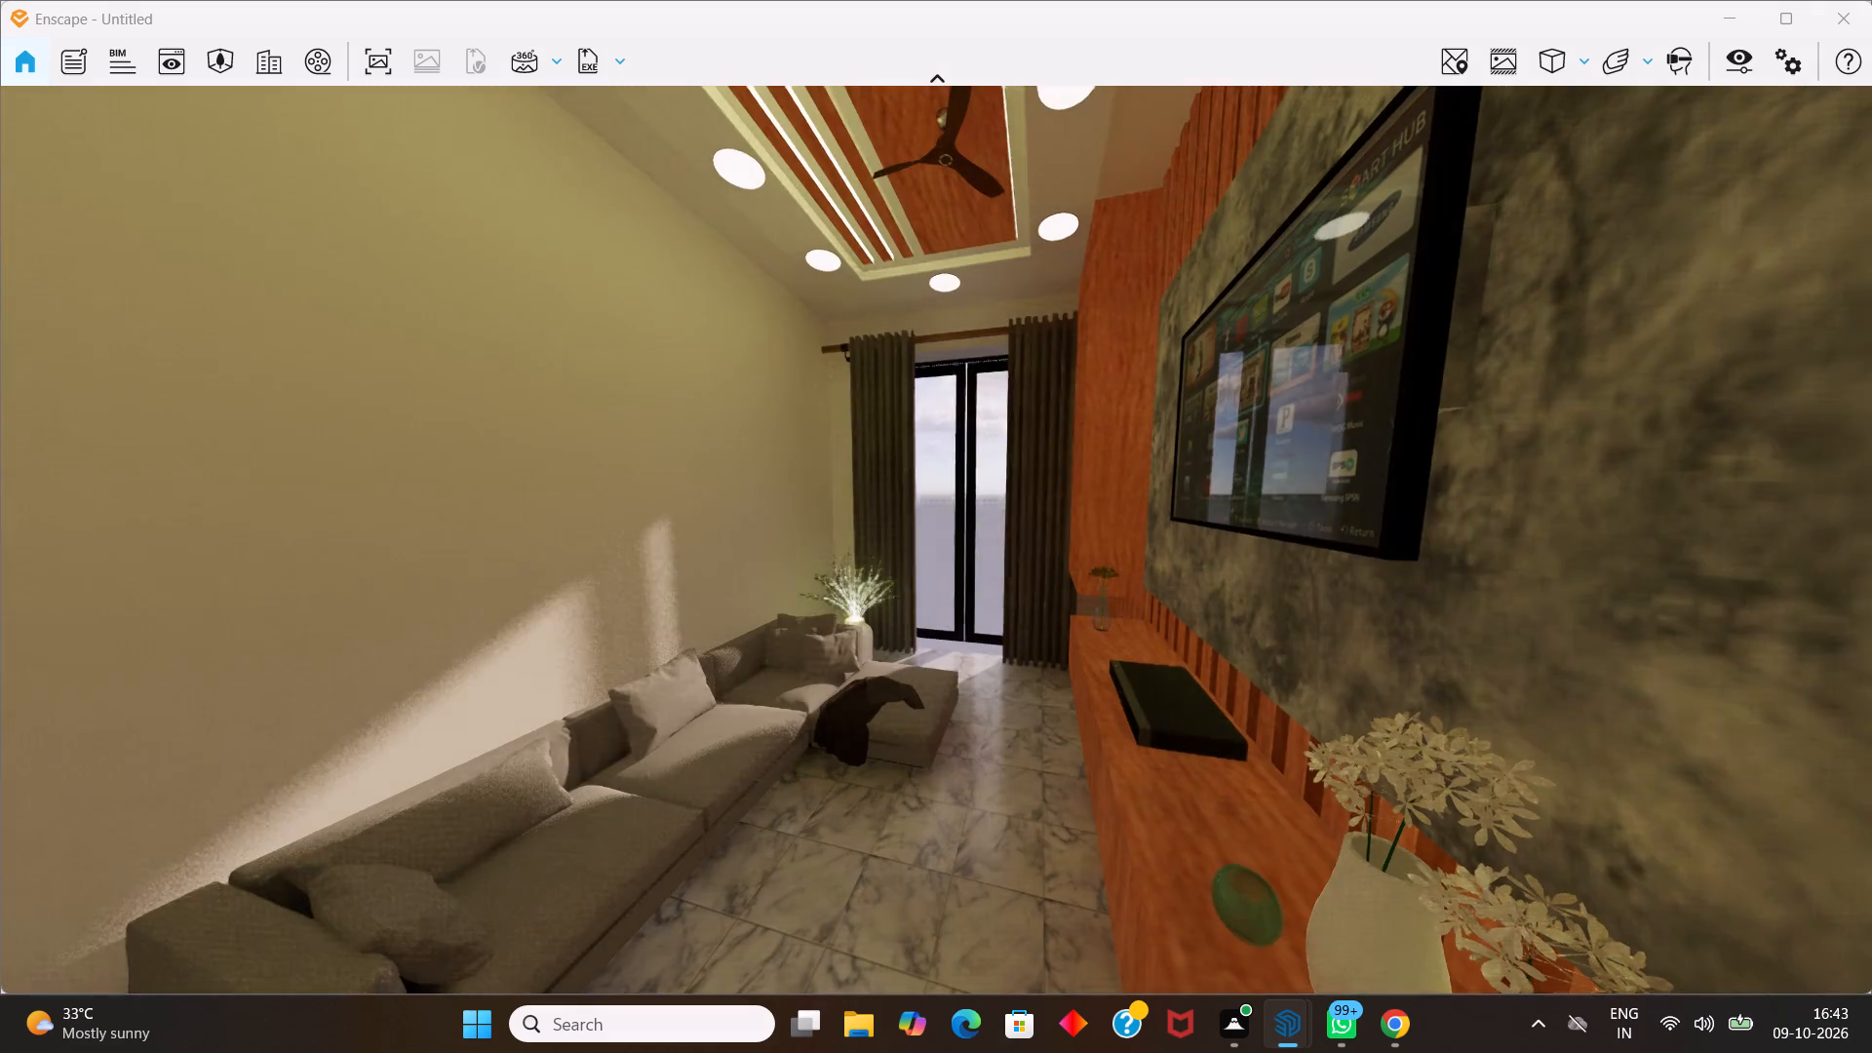
left_click_drag(2, 502, 4, 501)
middle_click_drag(968, 218, 989, 537)
left_click_drag(968, 218, 989, 537)
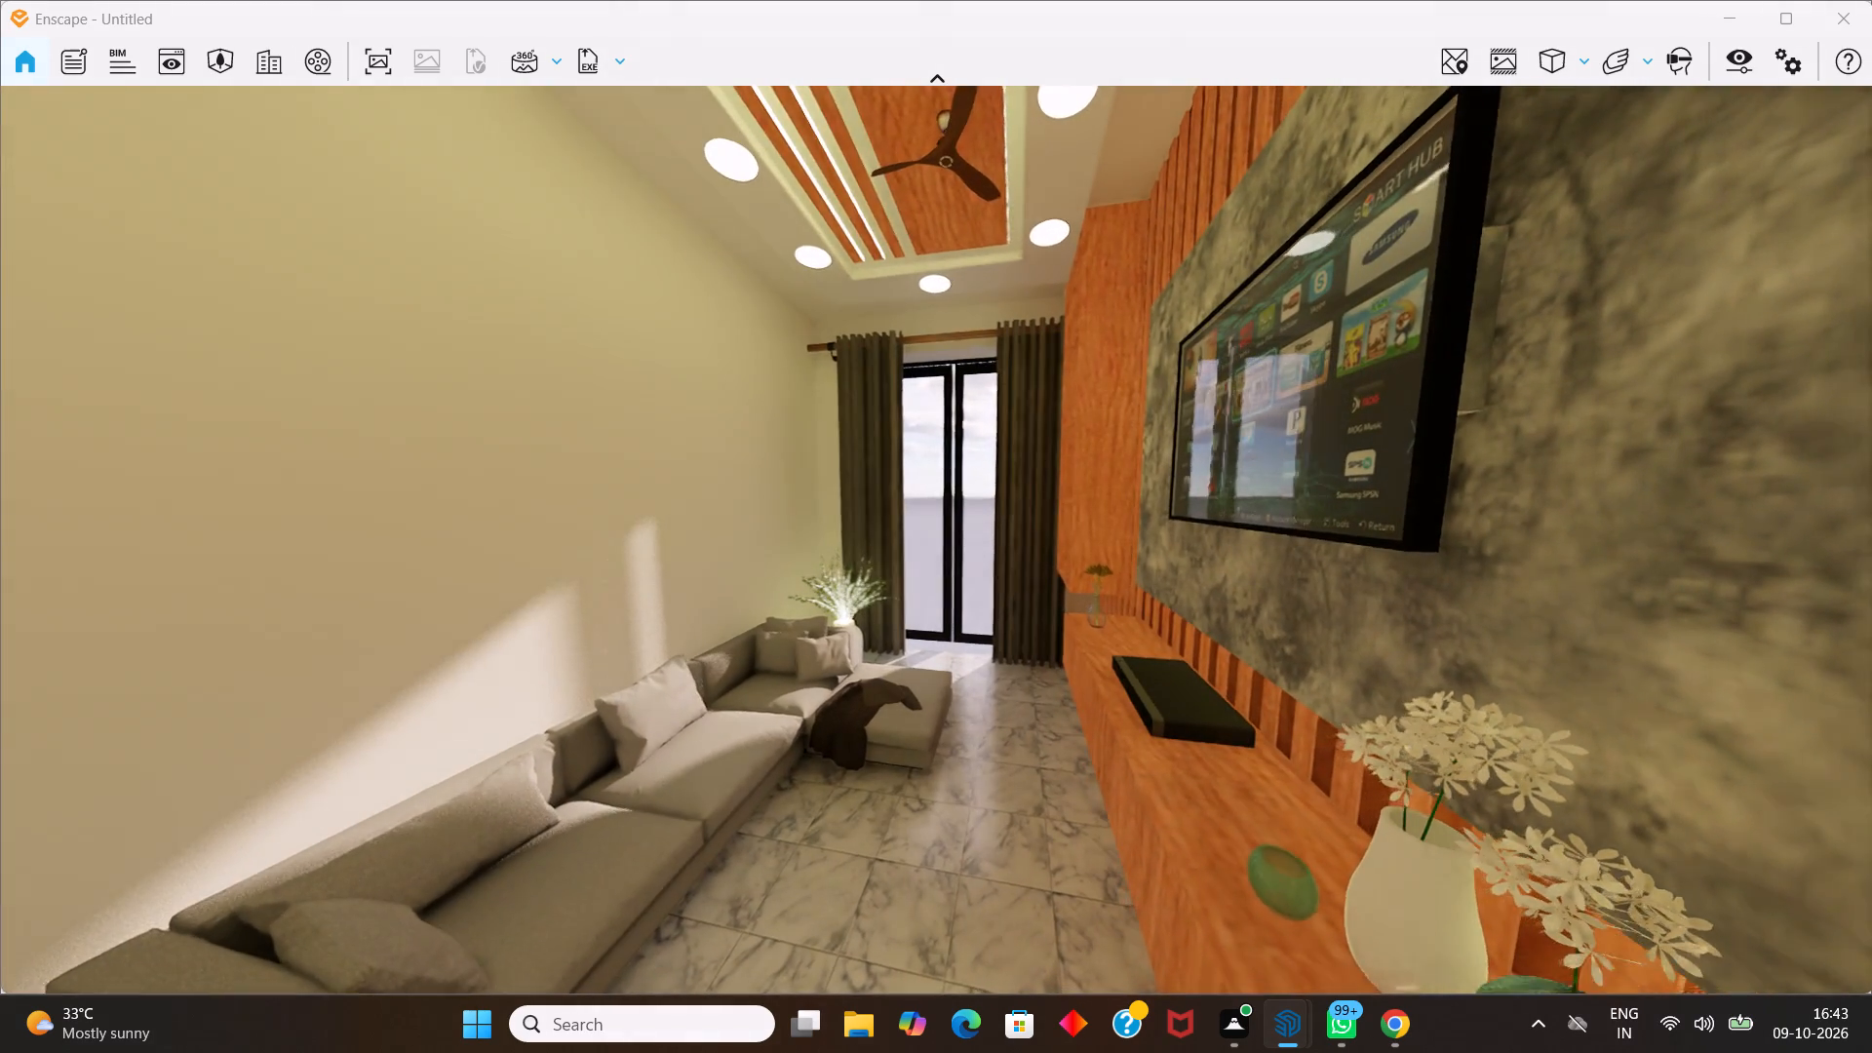
left_click_drag(989, 537, 1141, 543)
middle_click_drag(989, 537, 938, 542)
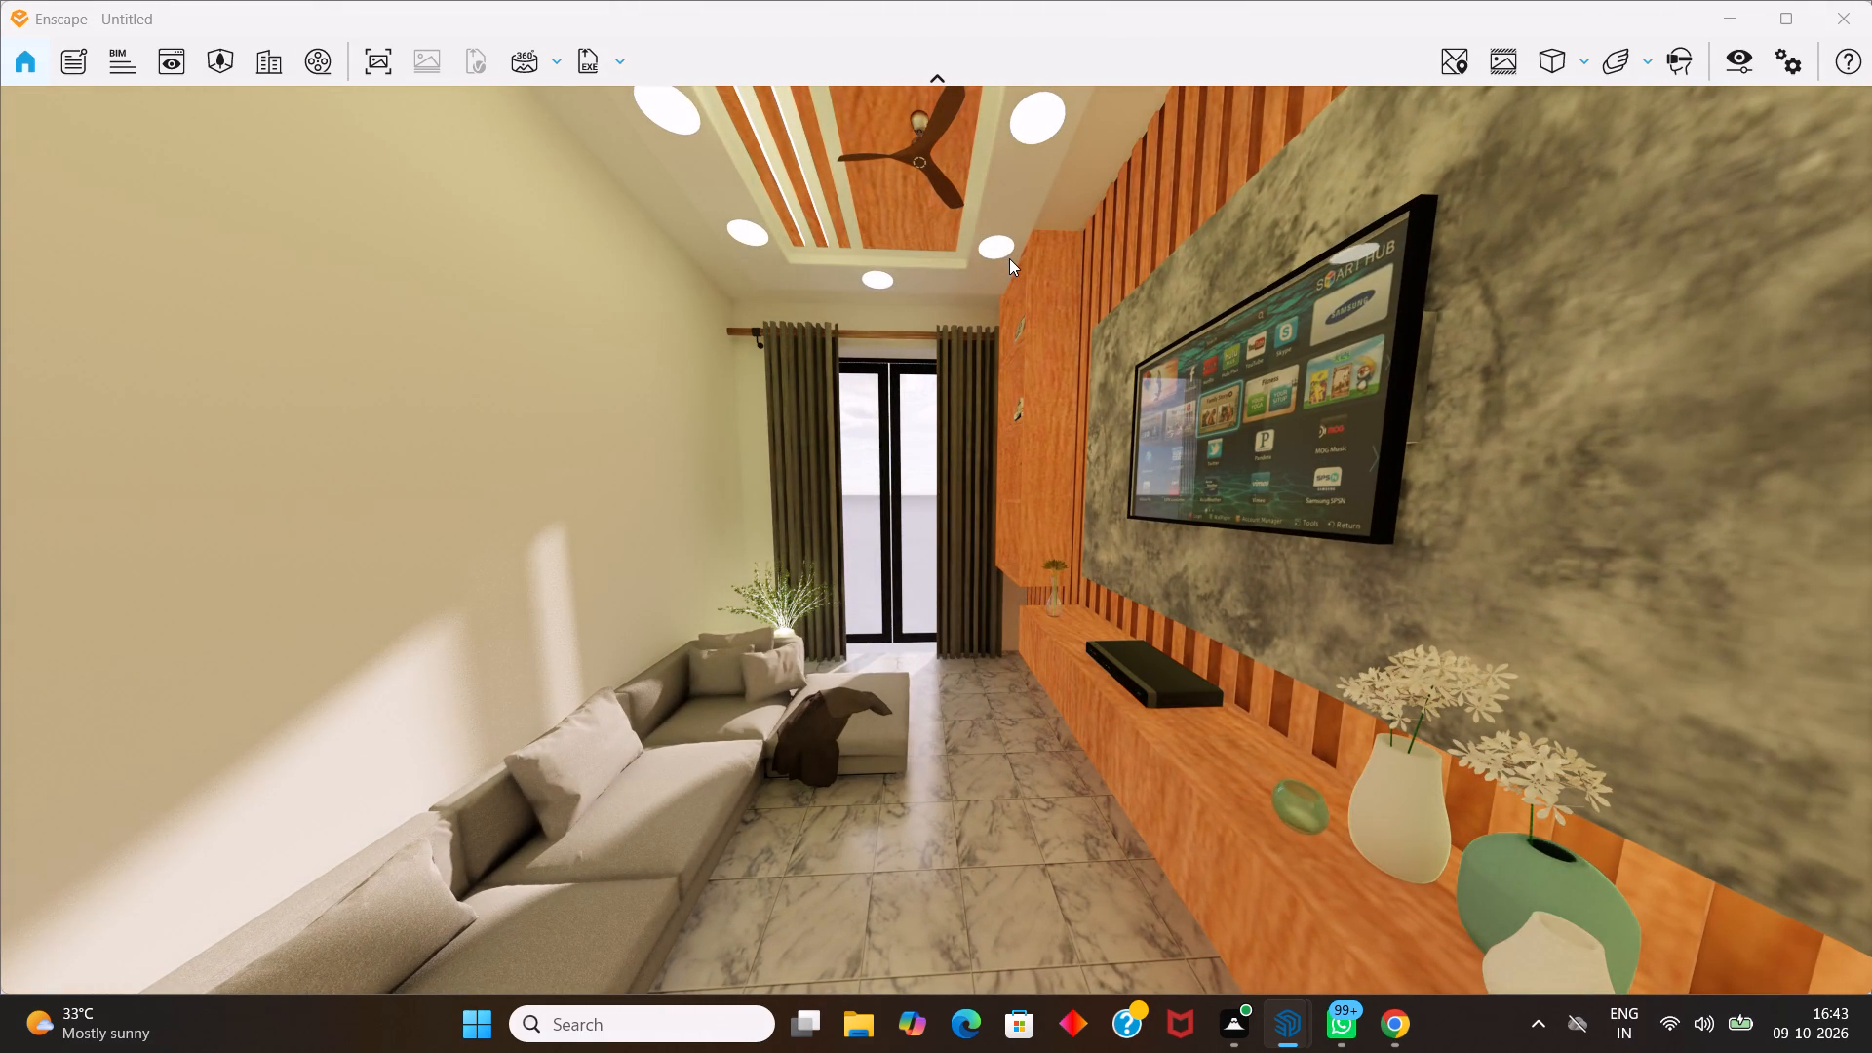
Angle the living room view diagonally to frame the full TV wall, console, sofa and curtained window.
middle_click_drag(1053, 388, 977, 546)
left_click_drag(939, 540, 977, 546)
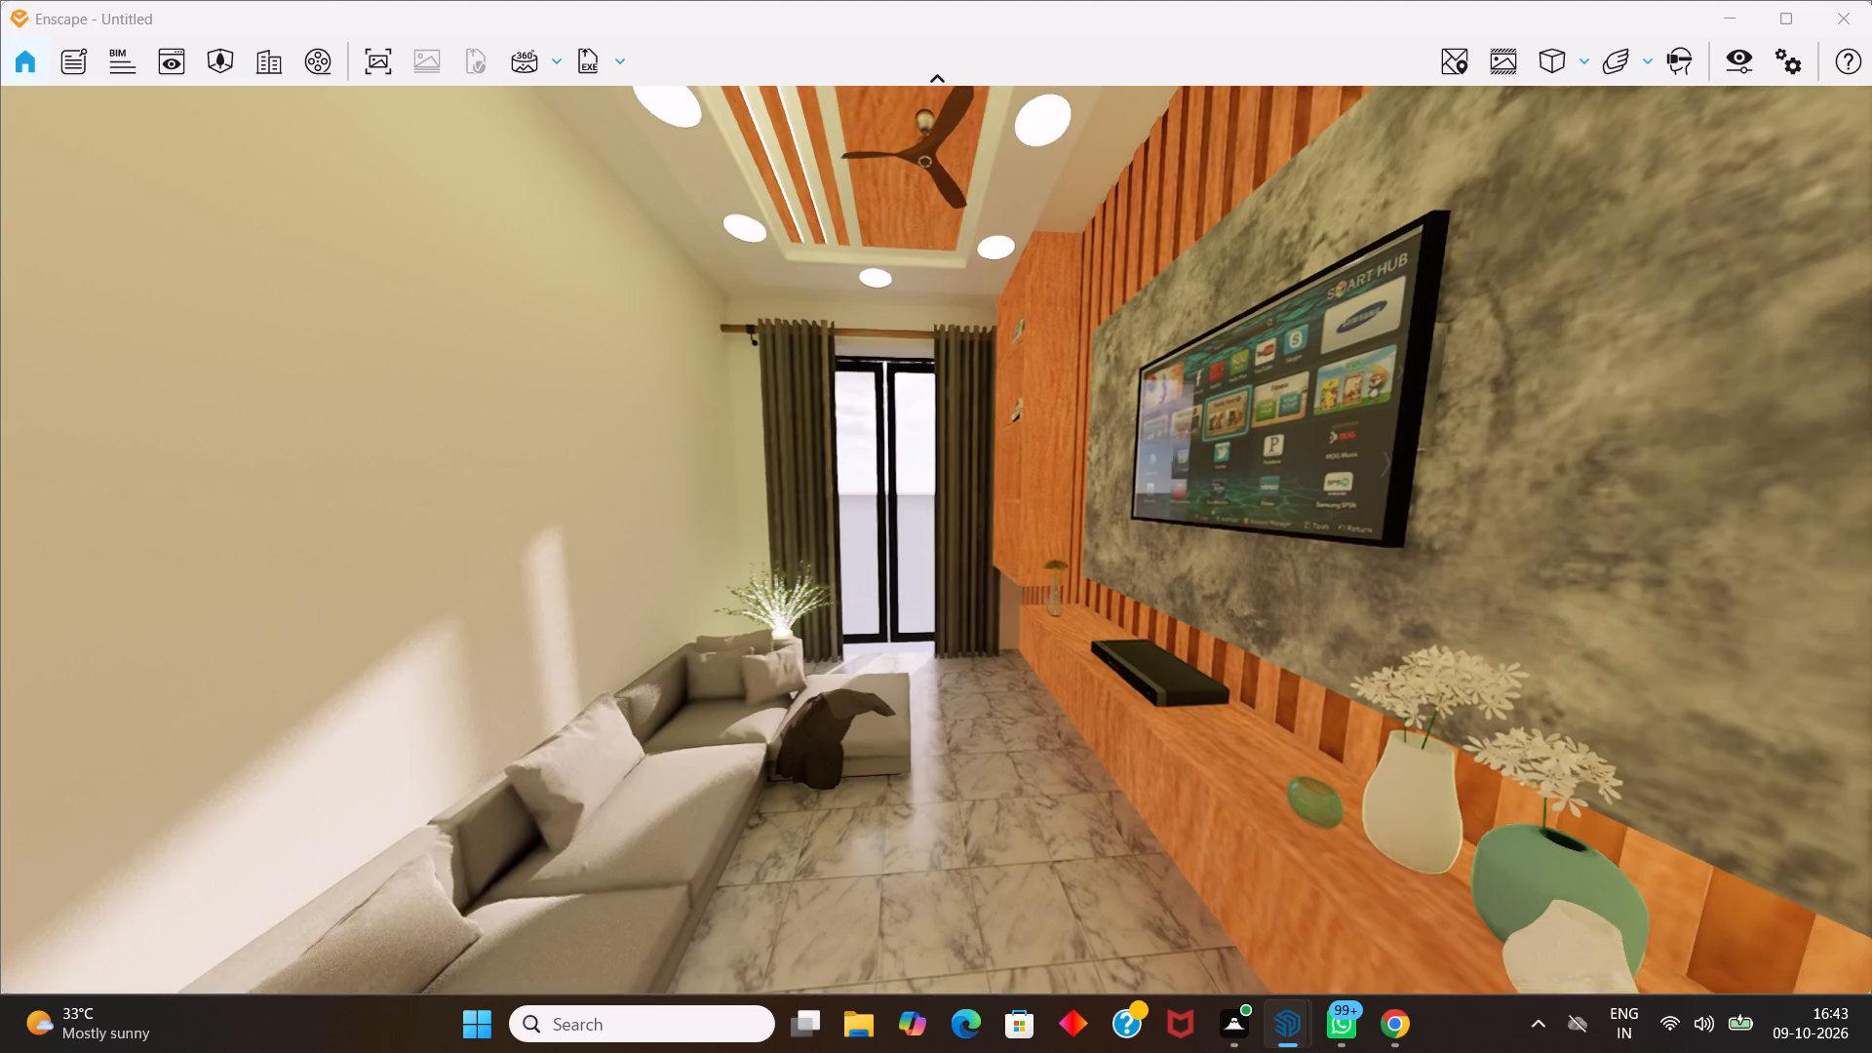
middle_click_drag(977, 546, 1054, 538)
left_click_drag(977, 546, 1054, 538)
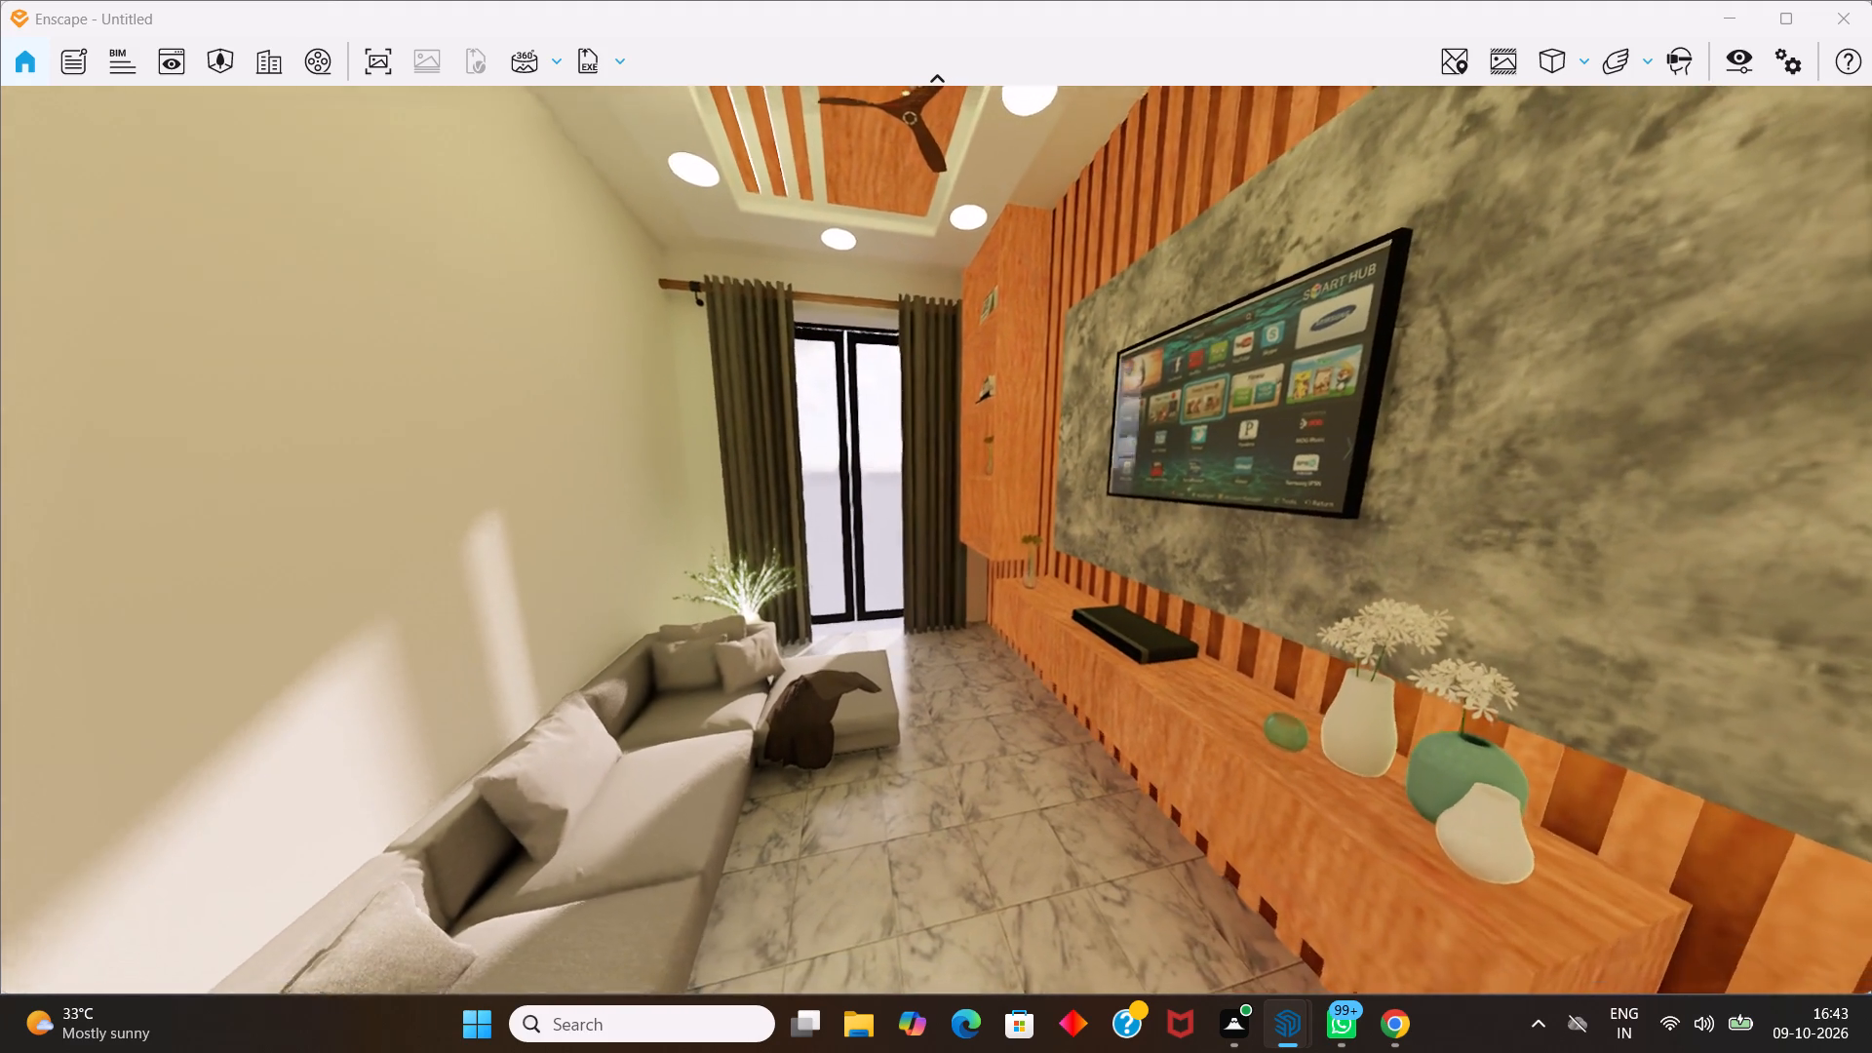
middle_click_drag(1054, 538, 1315, 591)
left_click_drag(1054, 538, 1315, 591)
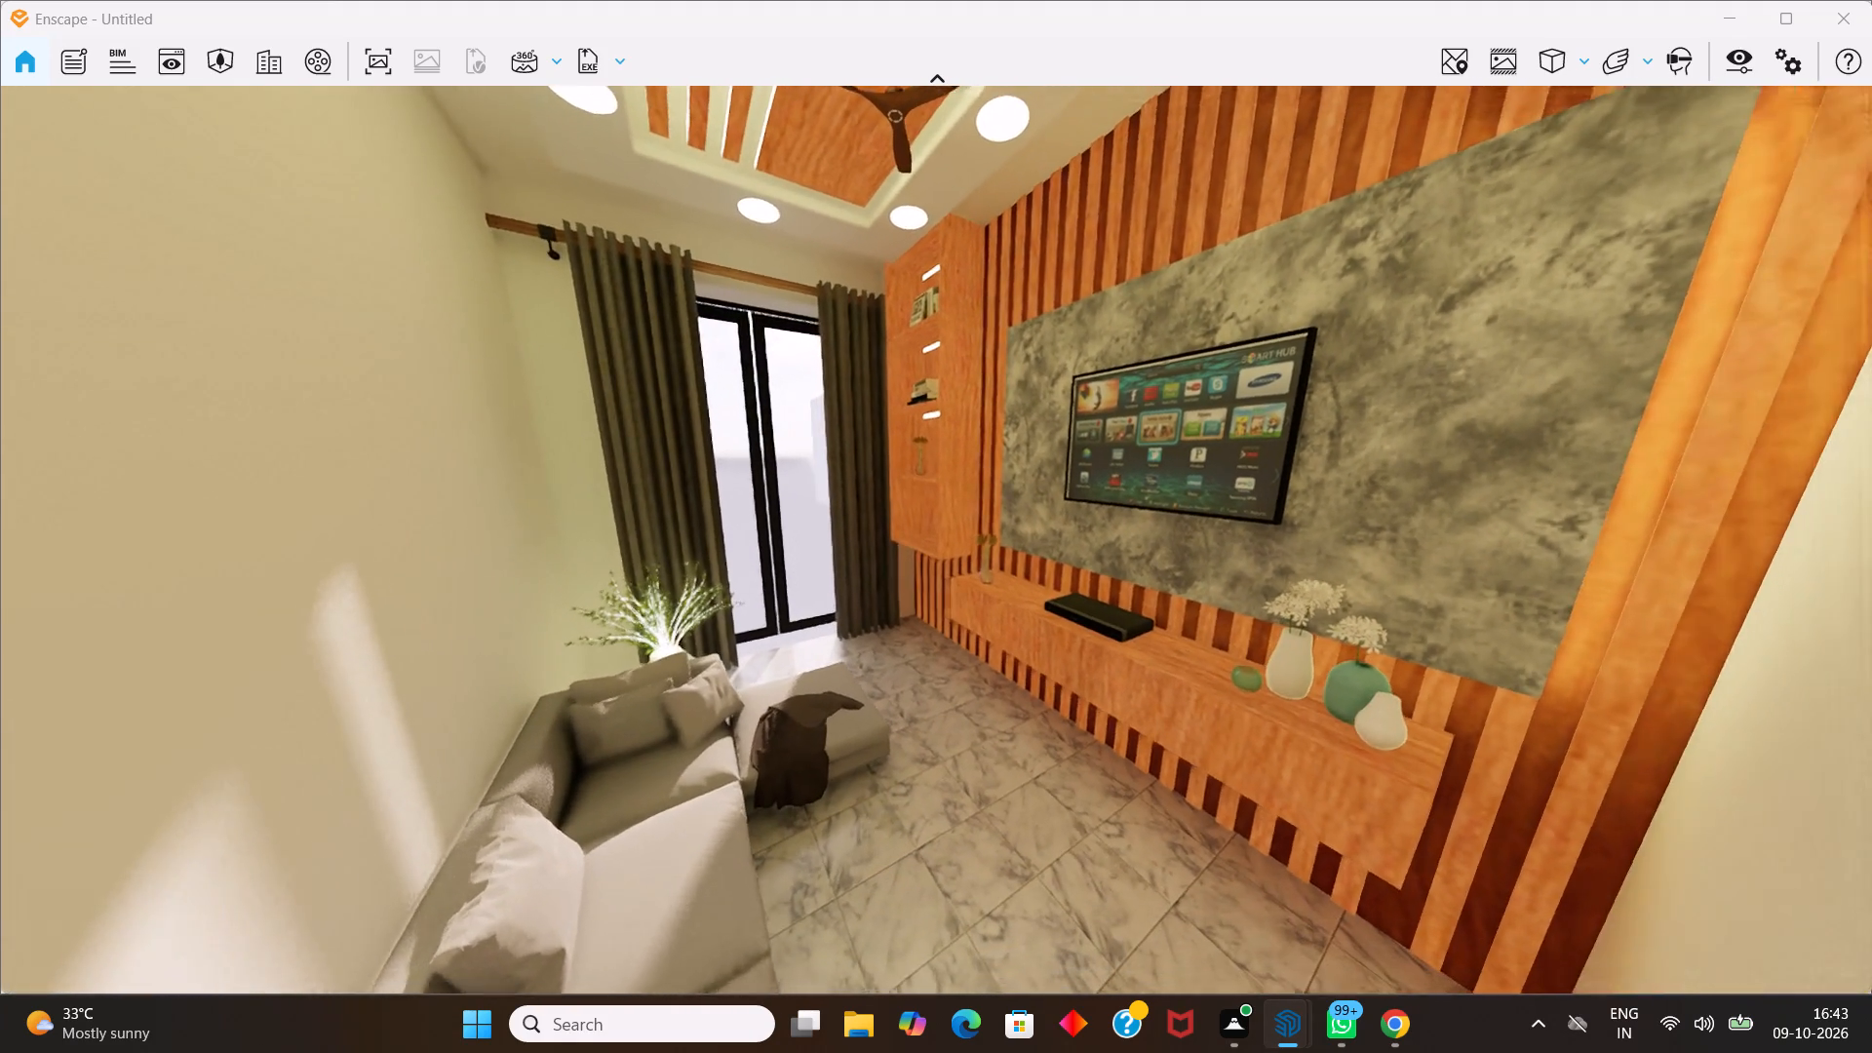
left_click_drag(1315, 591, 1316, 589)
middle_click_drag(1315, 591, 934, 539)
scroll(1027, 382, "down", 1)
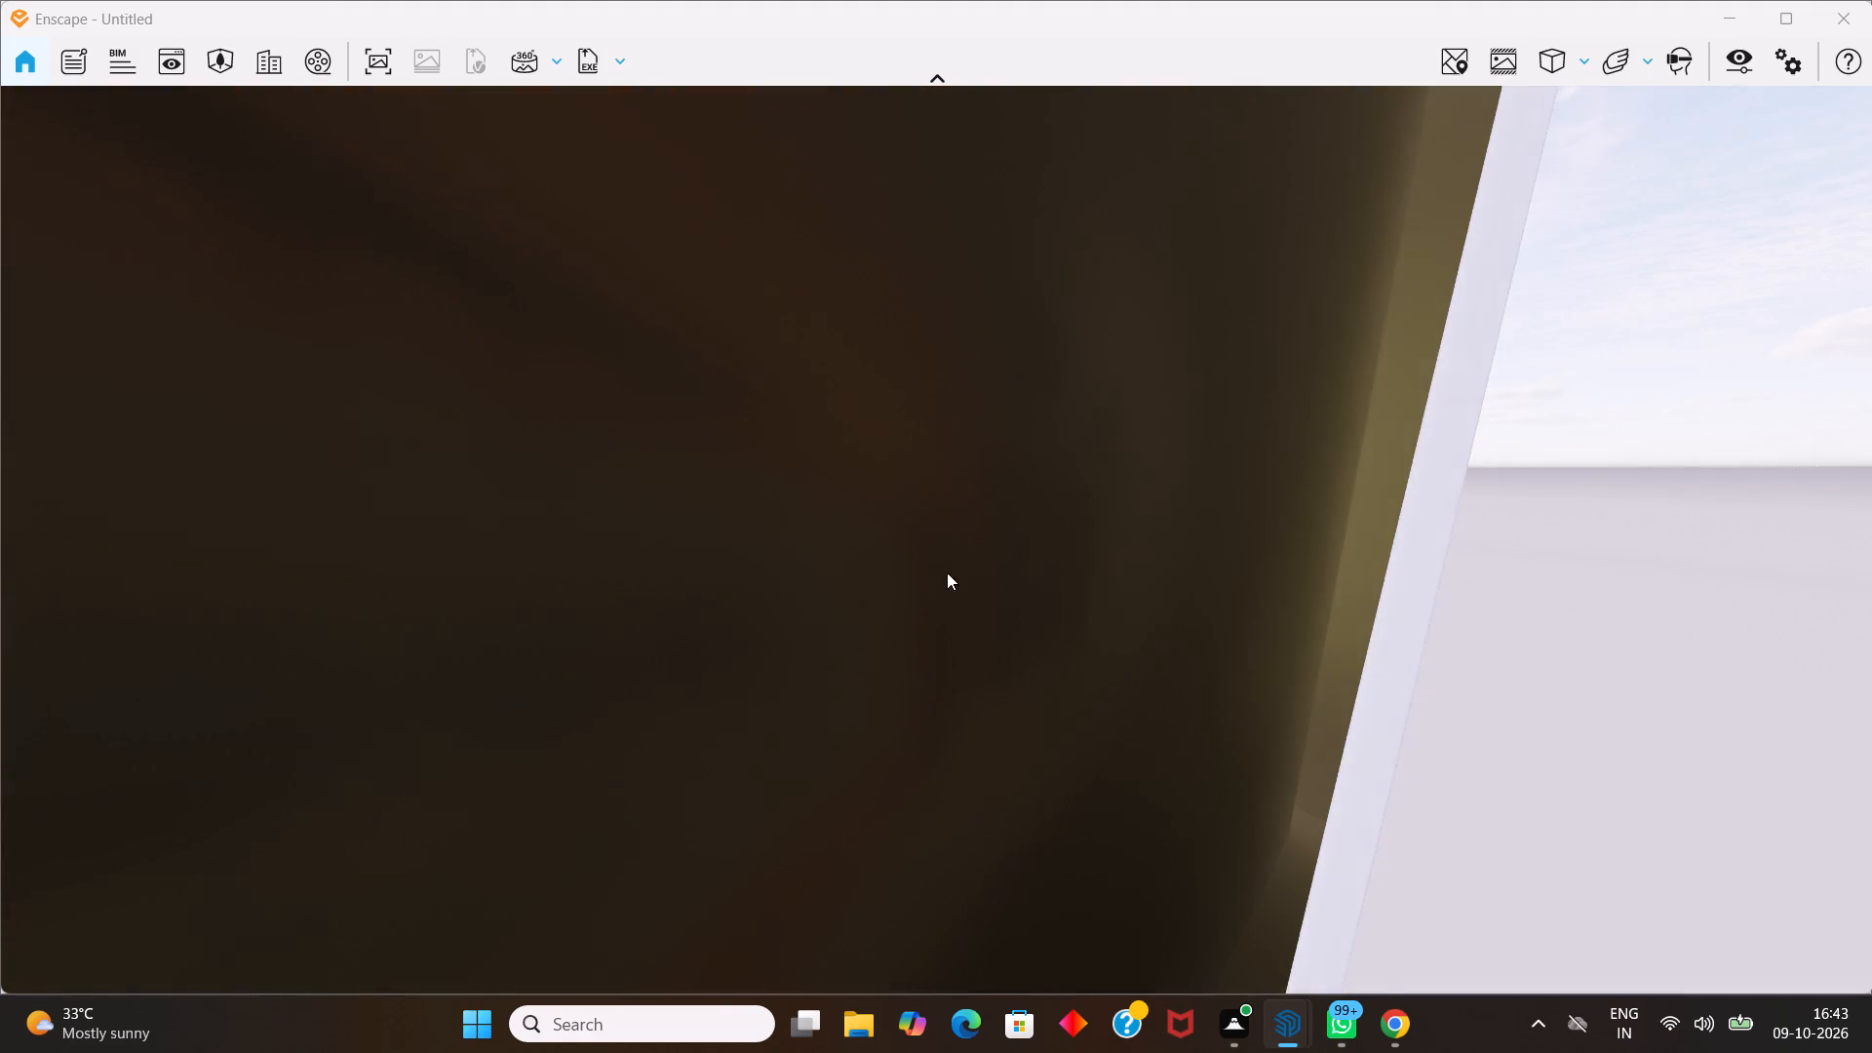
middle_click_drag(842, 776, 1091, 559)
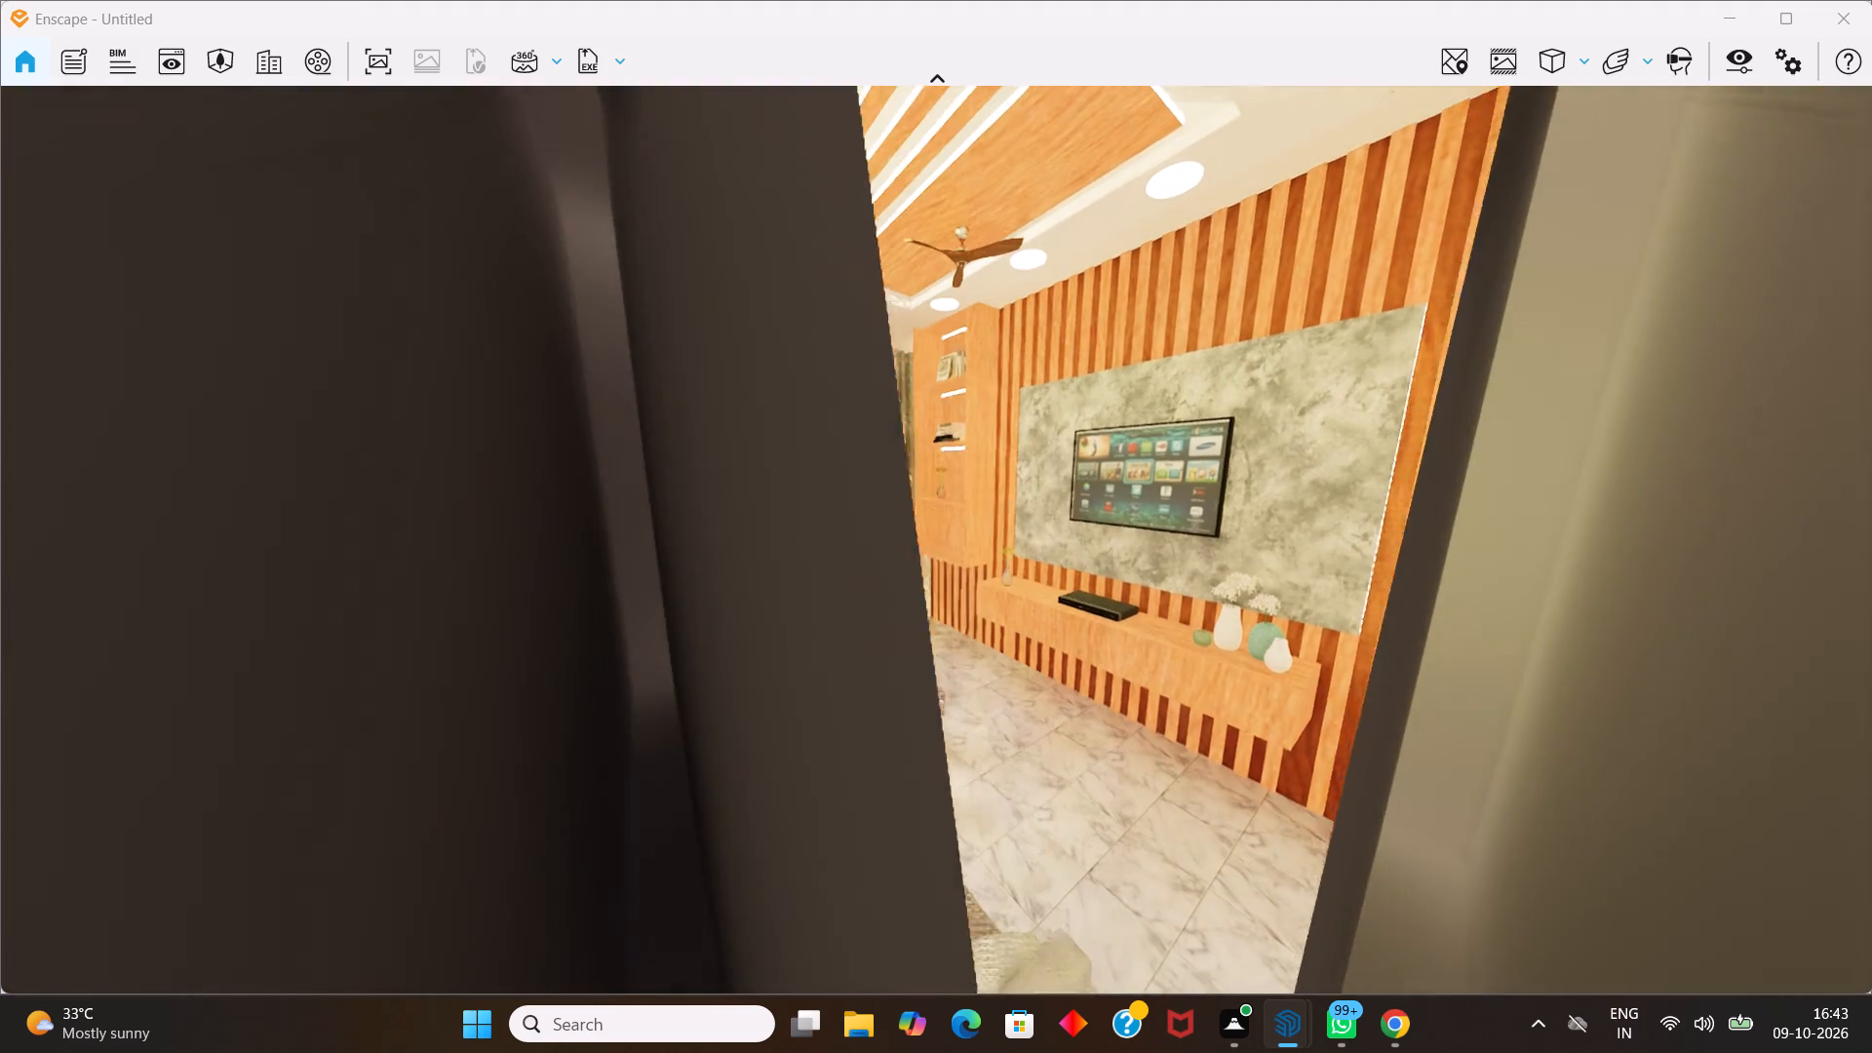
middle_click_drag(1091, 559, 1061, 617)
scroll(848, 770, "up", 1)
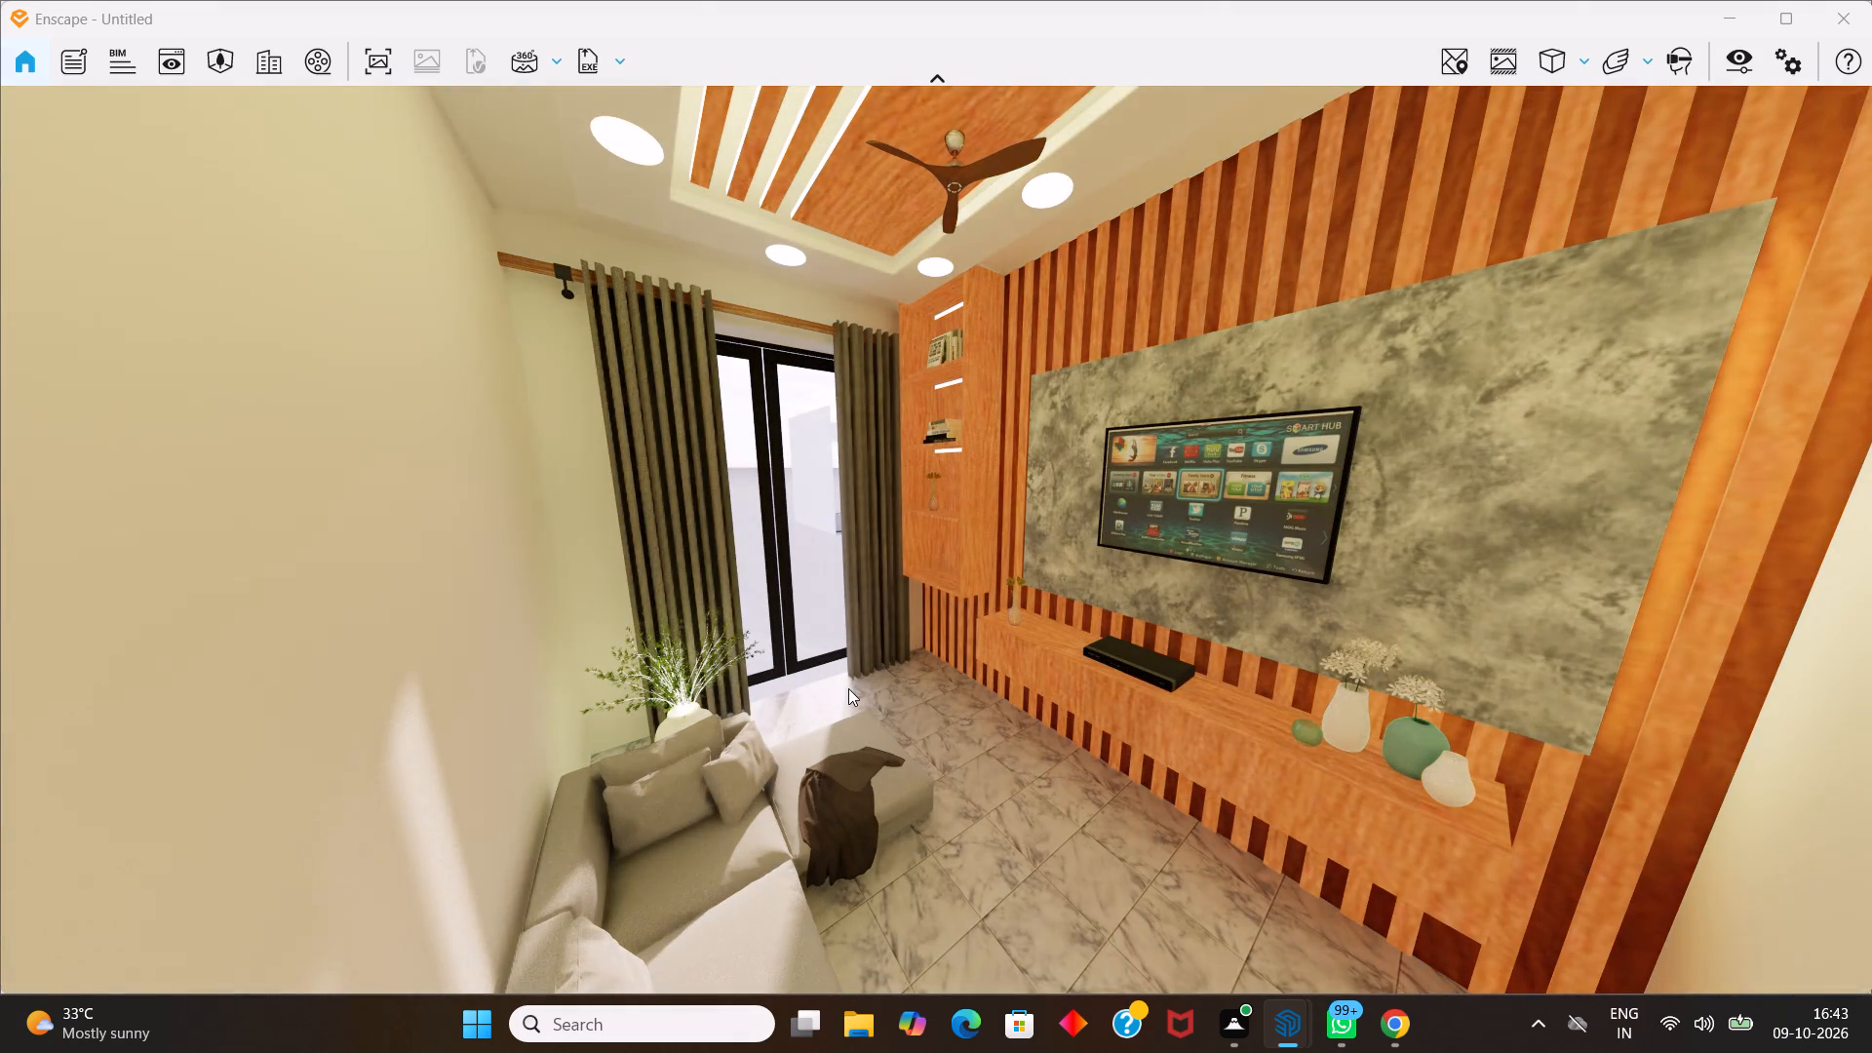
middle_click(847, 681)
left_click_drag(847, 681, 943, 487)
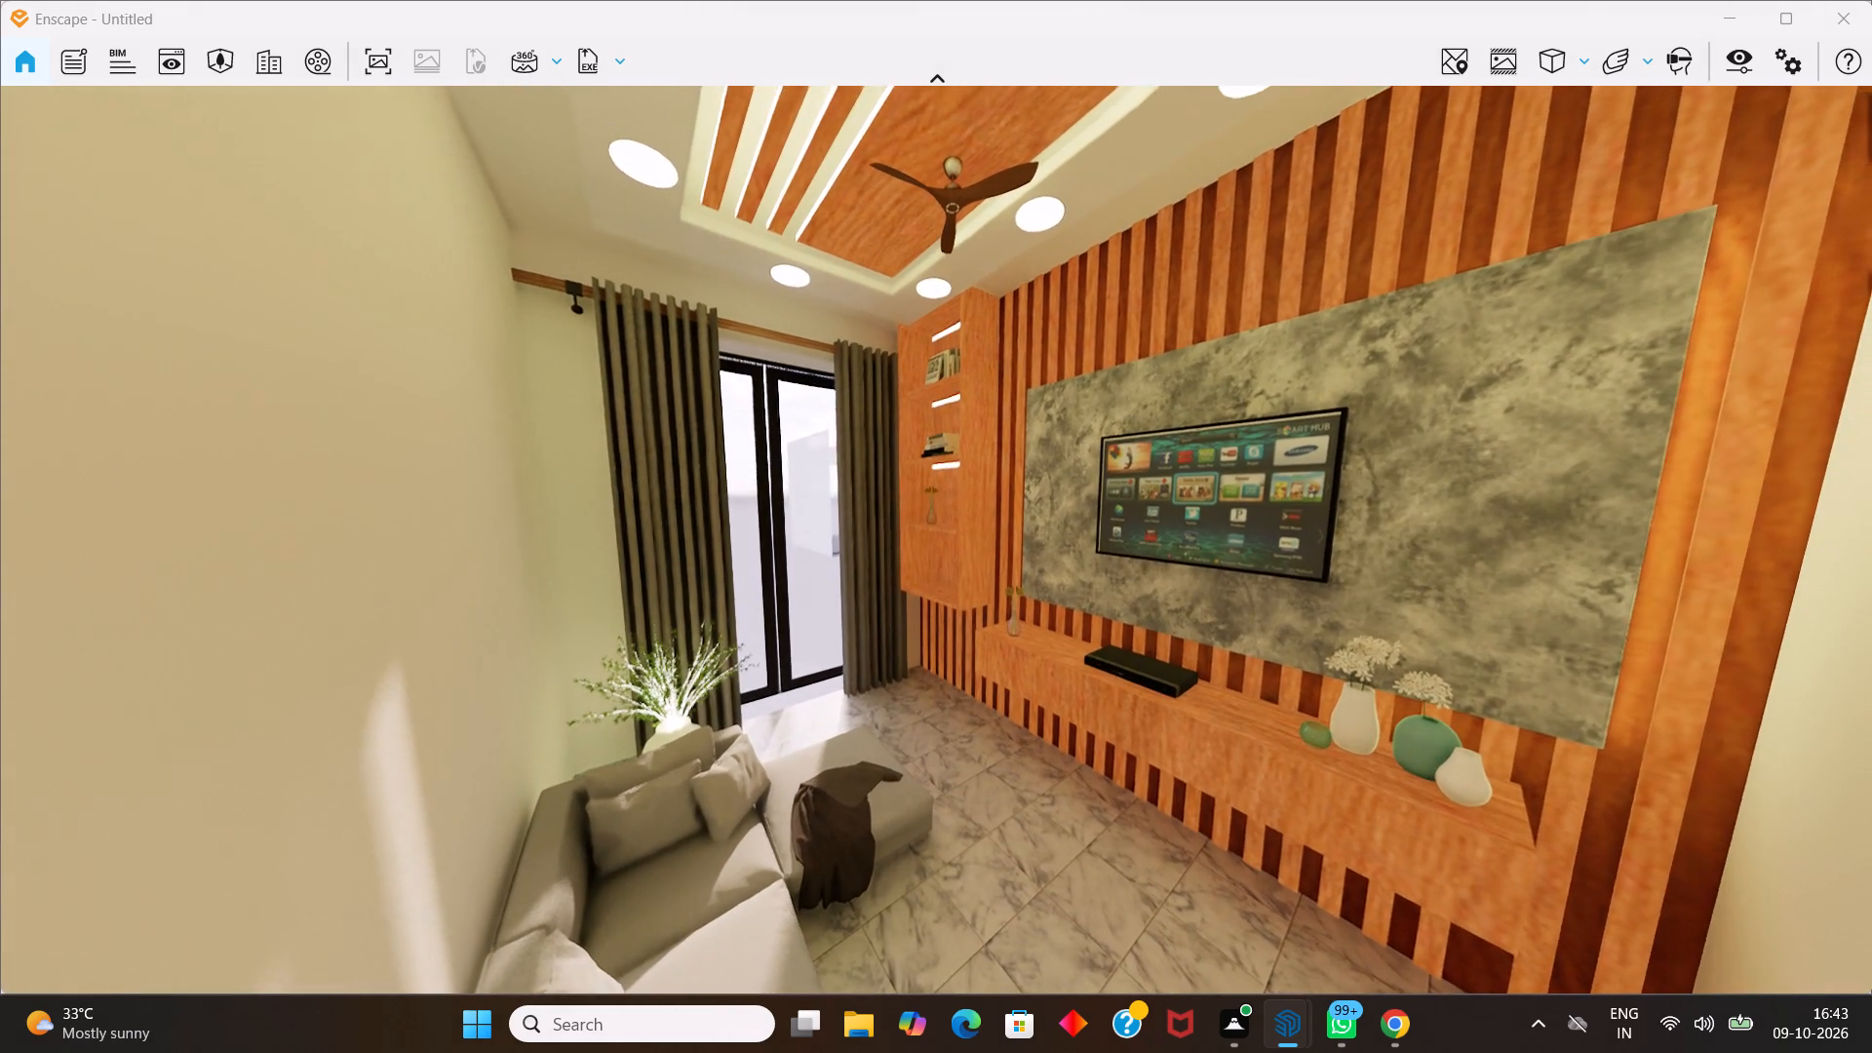
left_click_drag(943, 487, 941, 433)
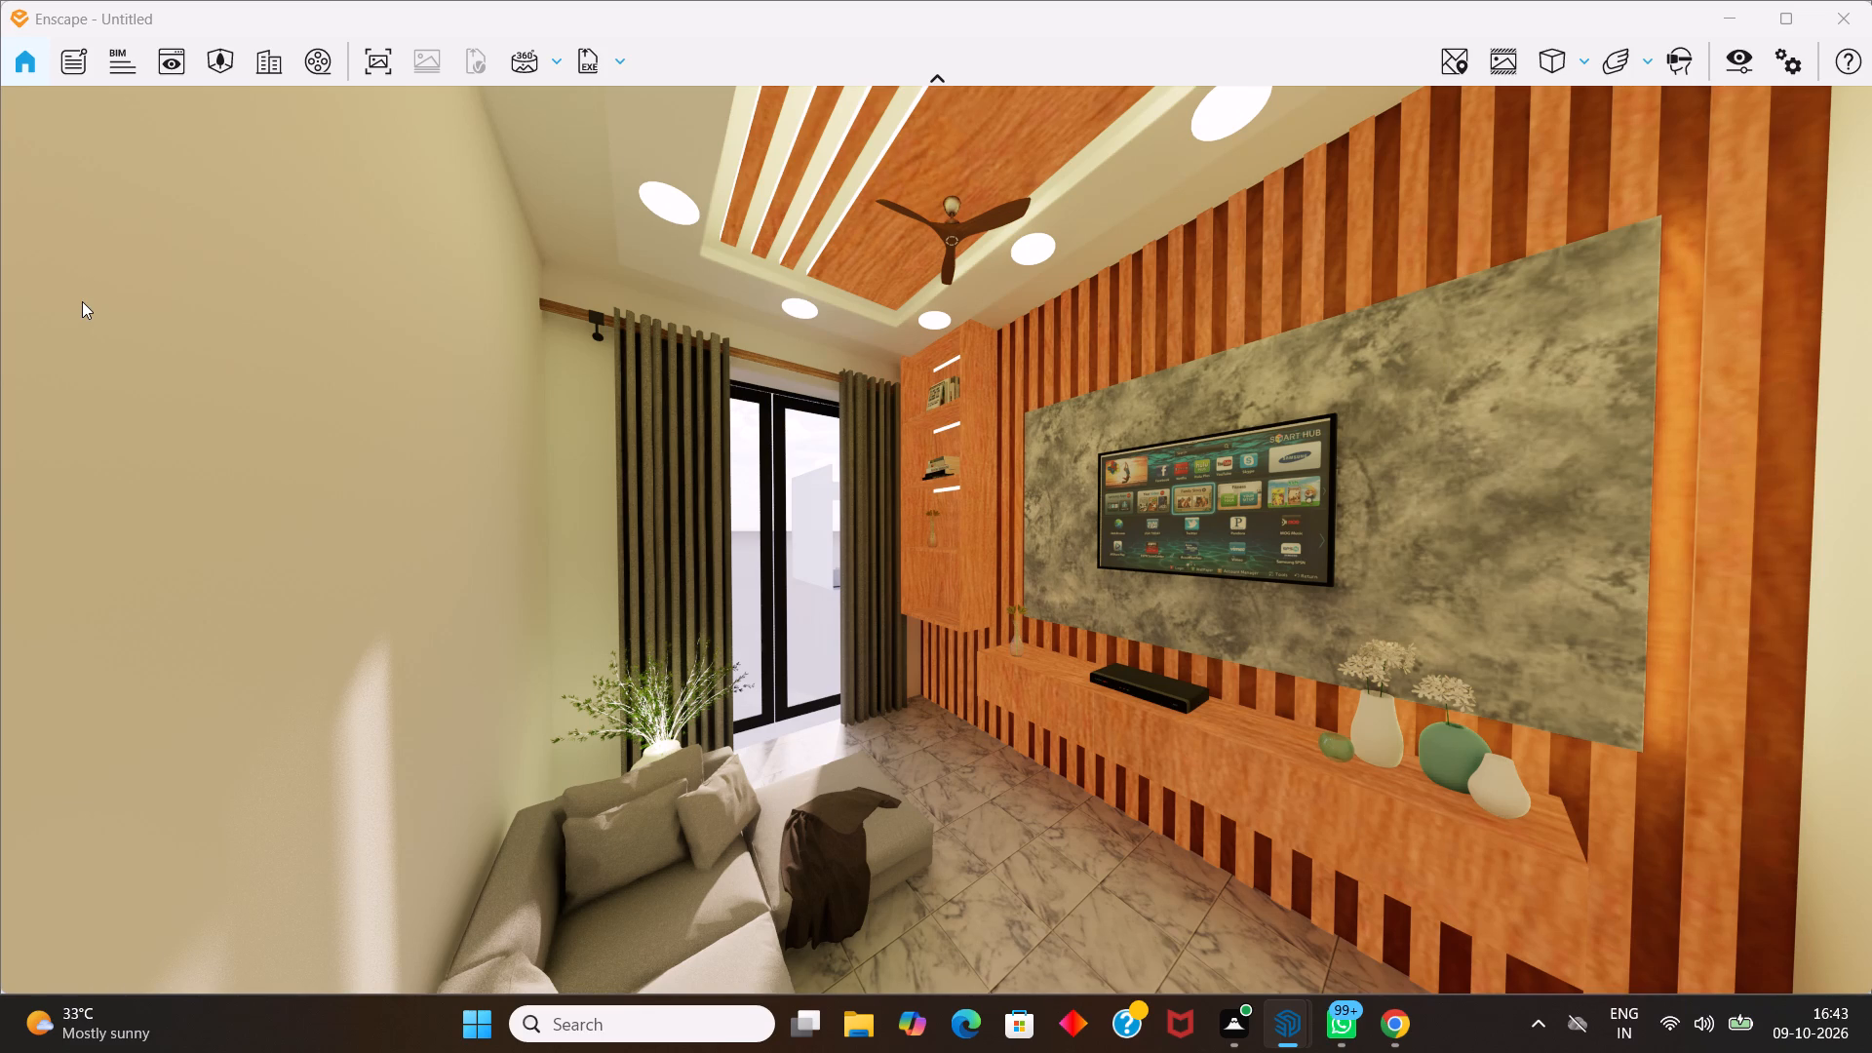
Try upward-tilted views that bring the slatted ceiling panel, fan and downlights into frame with the TV wall.
middle_click_drag(492, 226, 950, 438)
left_click_drag(492, 226, 950, 438)
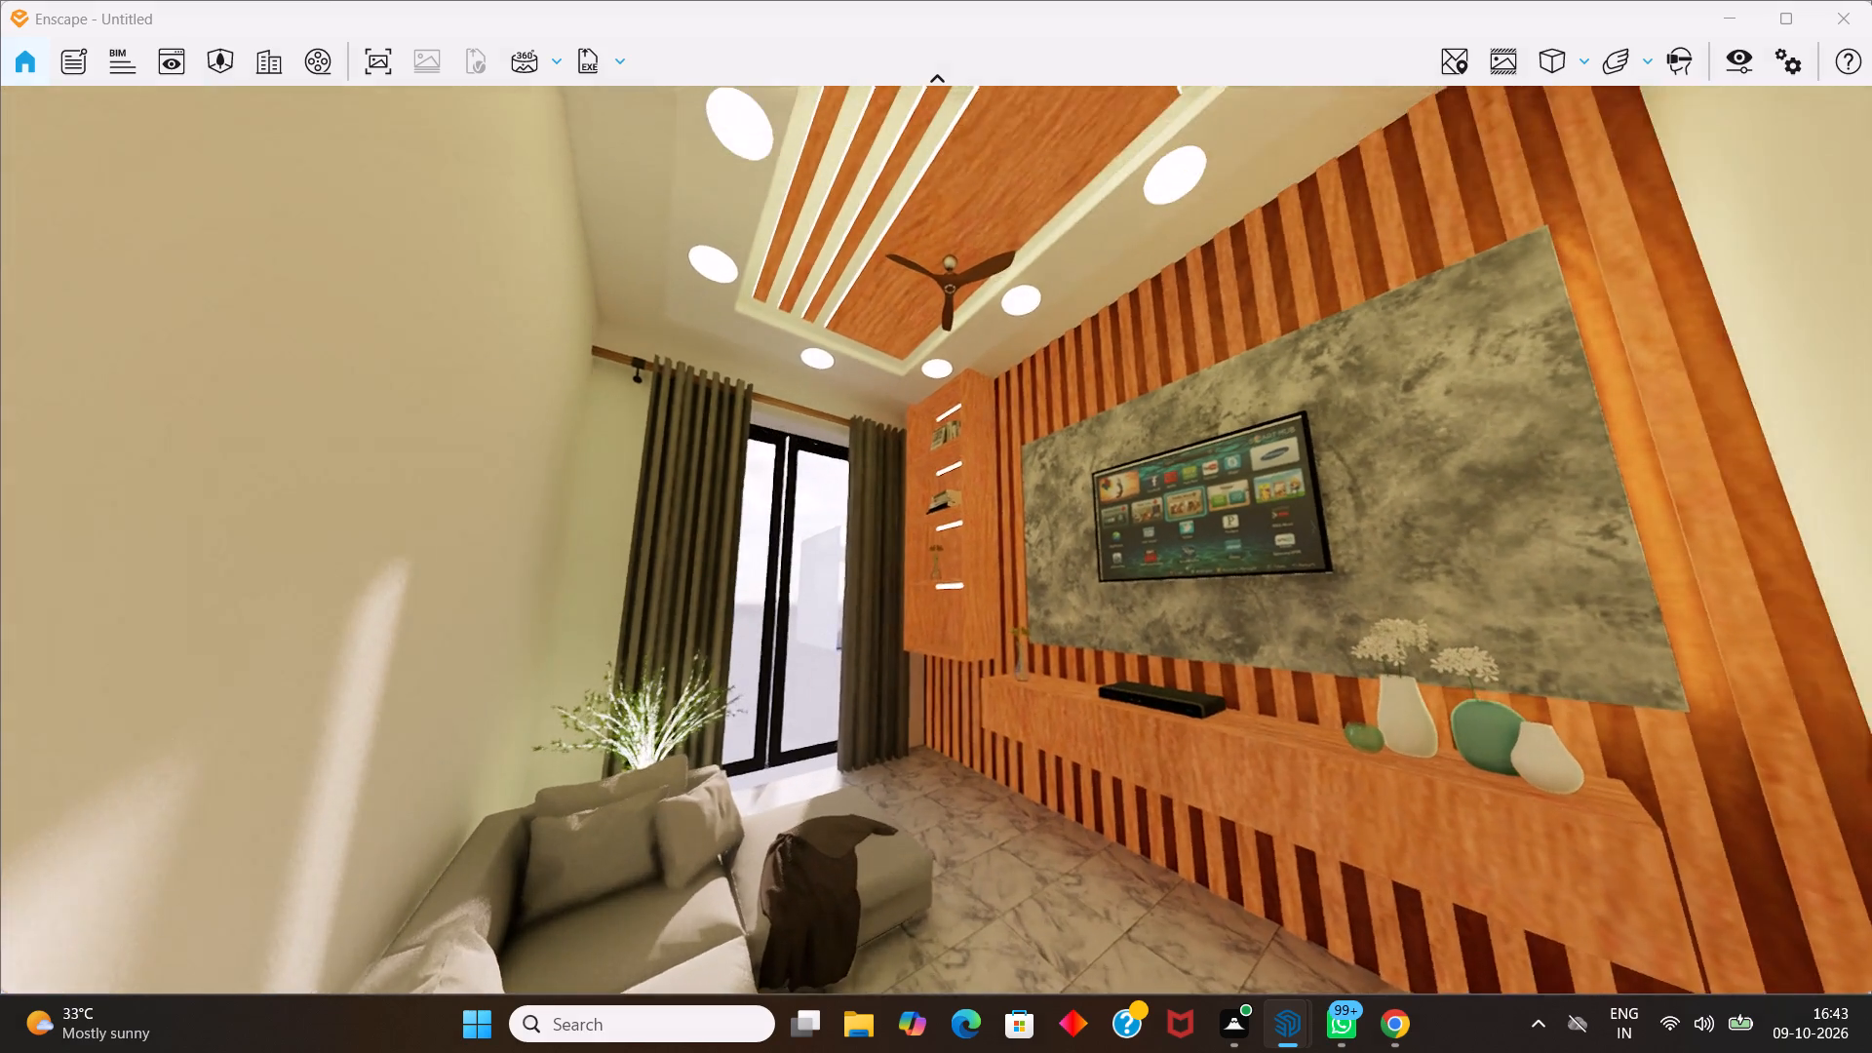
left_click_drag(950, 438, 887, 520)
middle_click_drag(950, 438, 943, 572)
middle_click_drag(483, 185, 958, 521)
left_click_drag(912, 594, 884, 528)
middle_click_drag(535, 133, 490, 651)
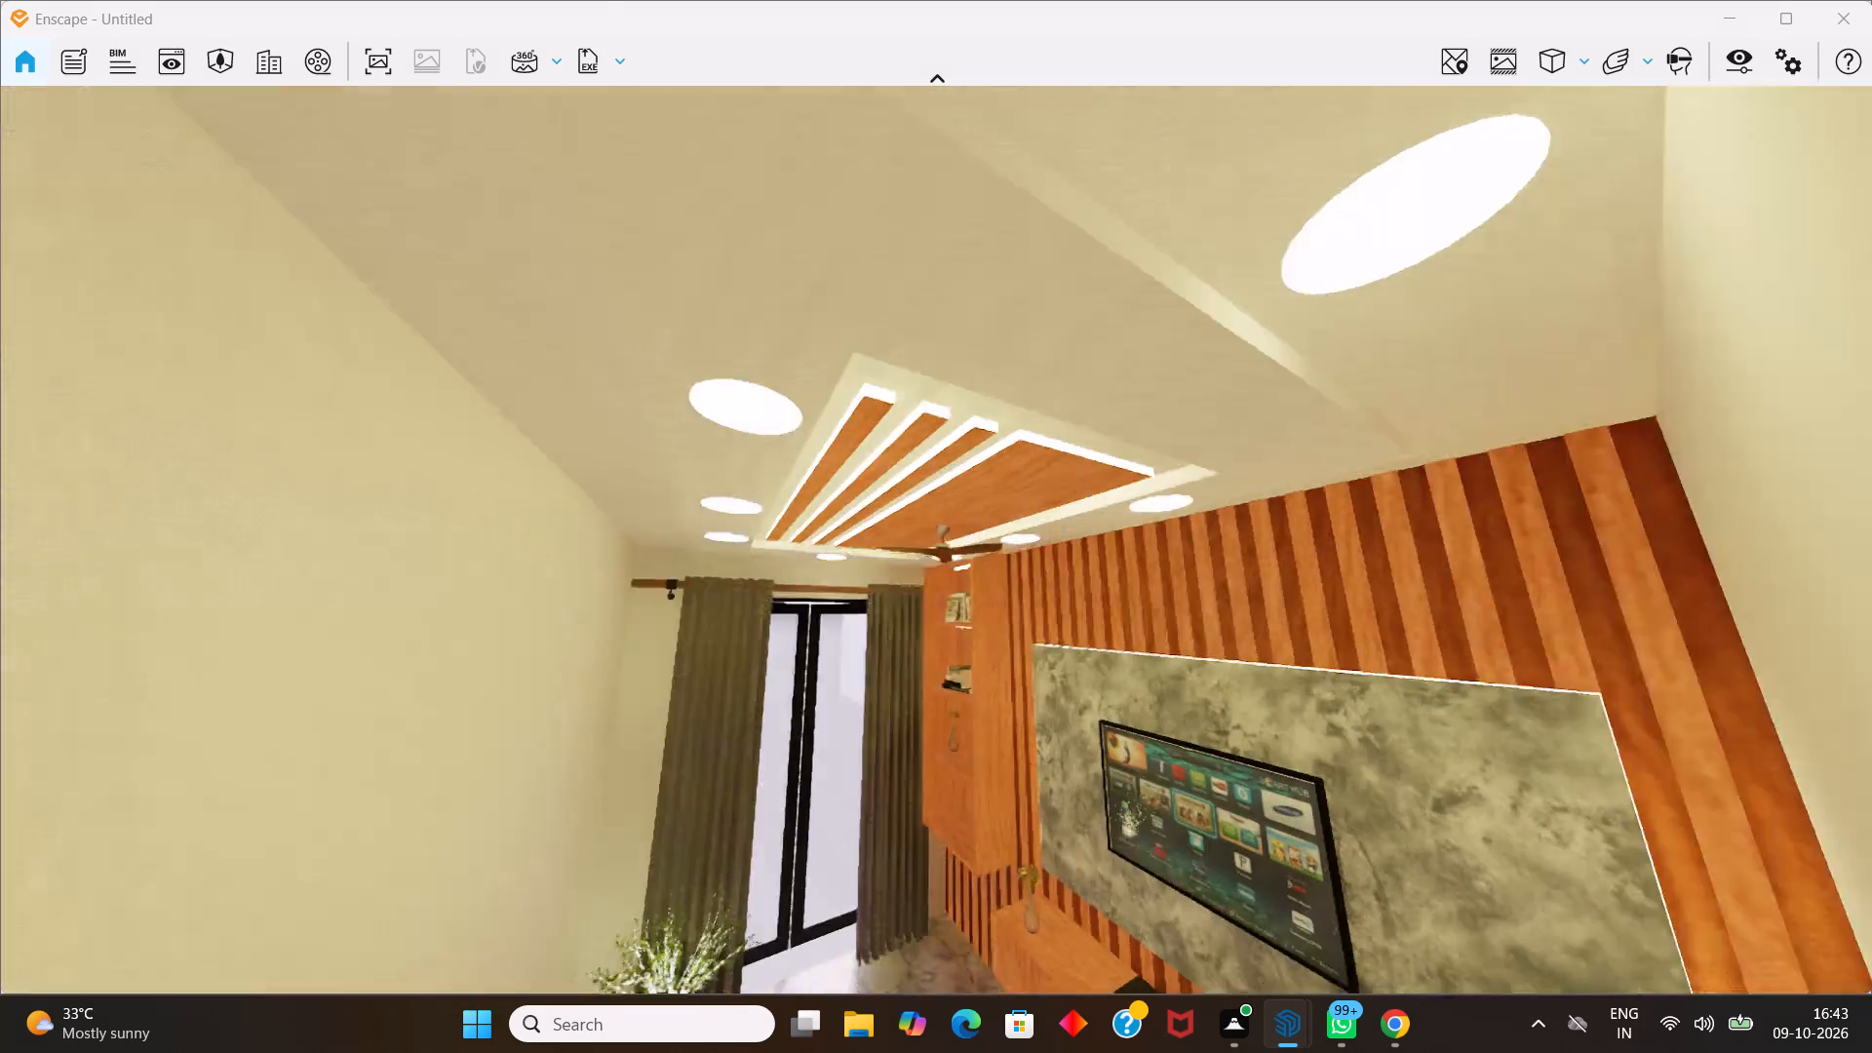
middle_click_drag(490, 651, 579, 379)
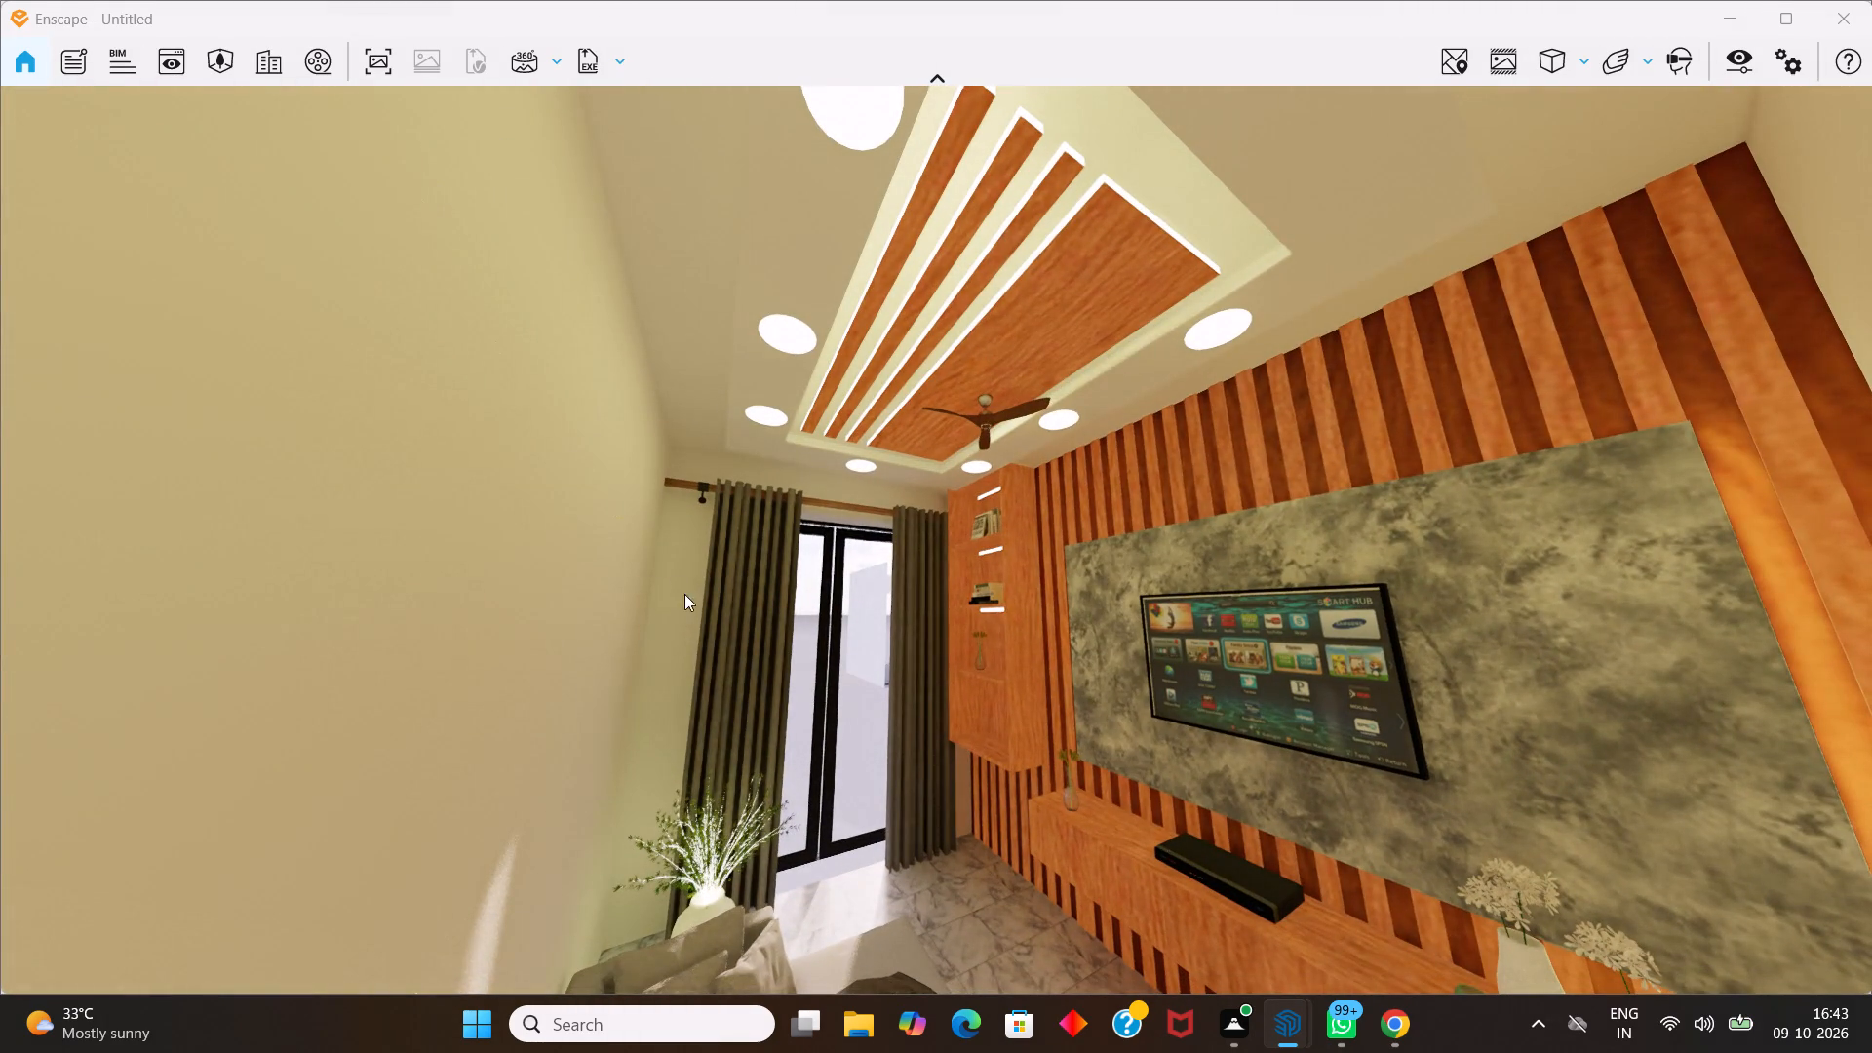
middle_click_drag(792, 941, 866, 383)
left_click_drag(923, 527, 866, 383)
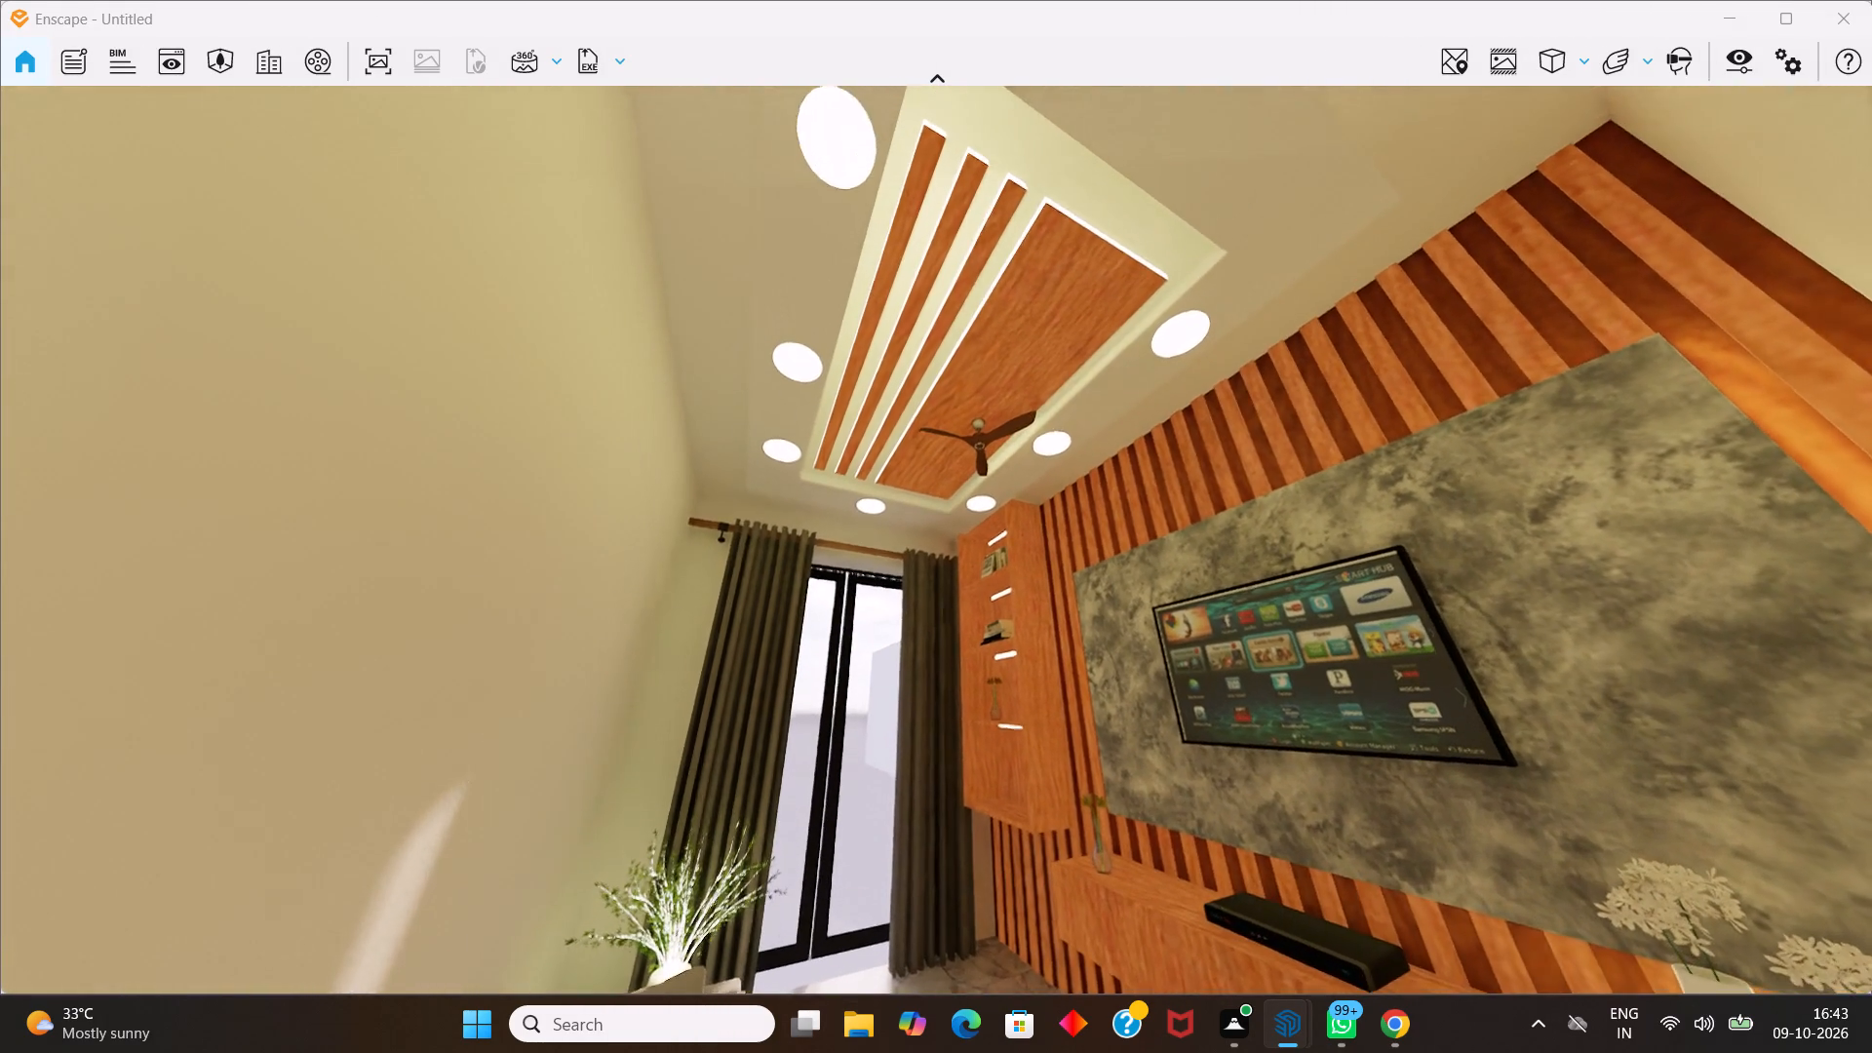
middle_click_drag(866, 383, 677, 826)
left_click_drag(866, 383, 677, 826)
middle_click_drag(677, 826, 785, 906)
middle_click_drag(891, 844, 1096, 326)
left_click_drag(969, 502, 1096, 326)
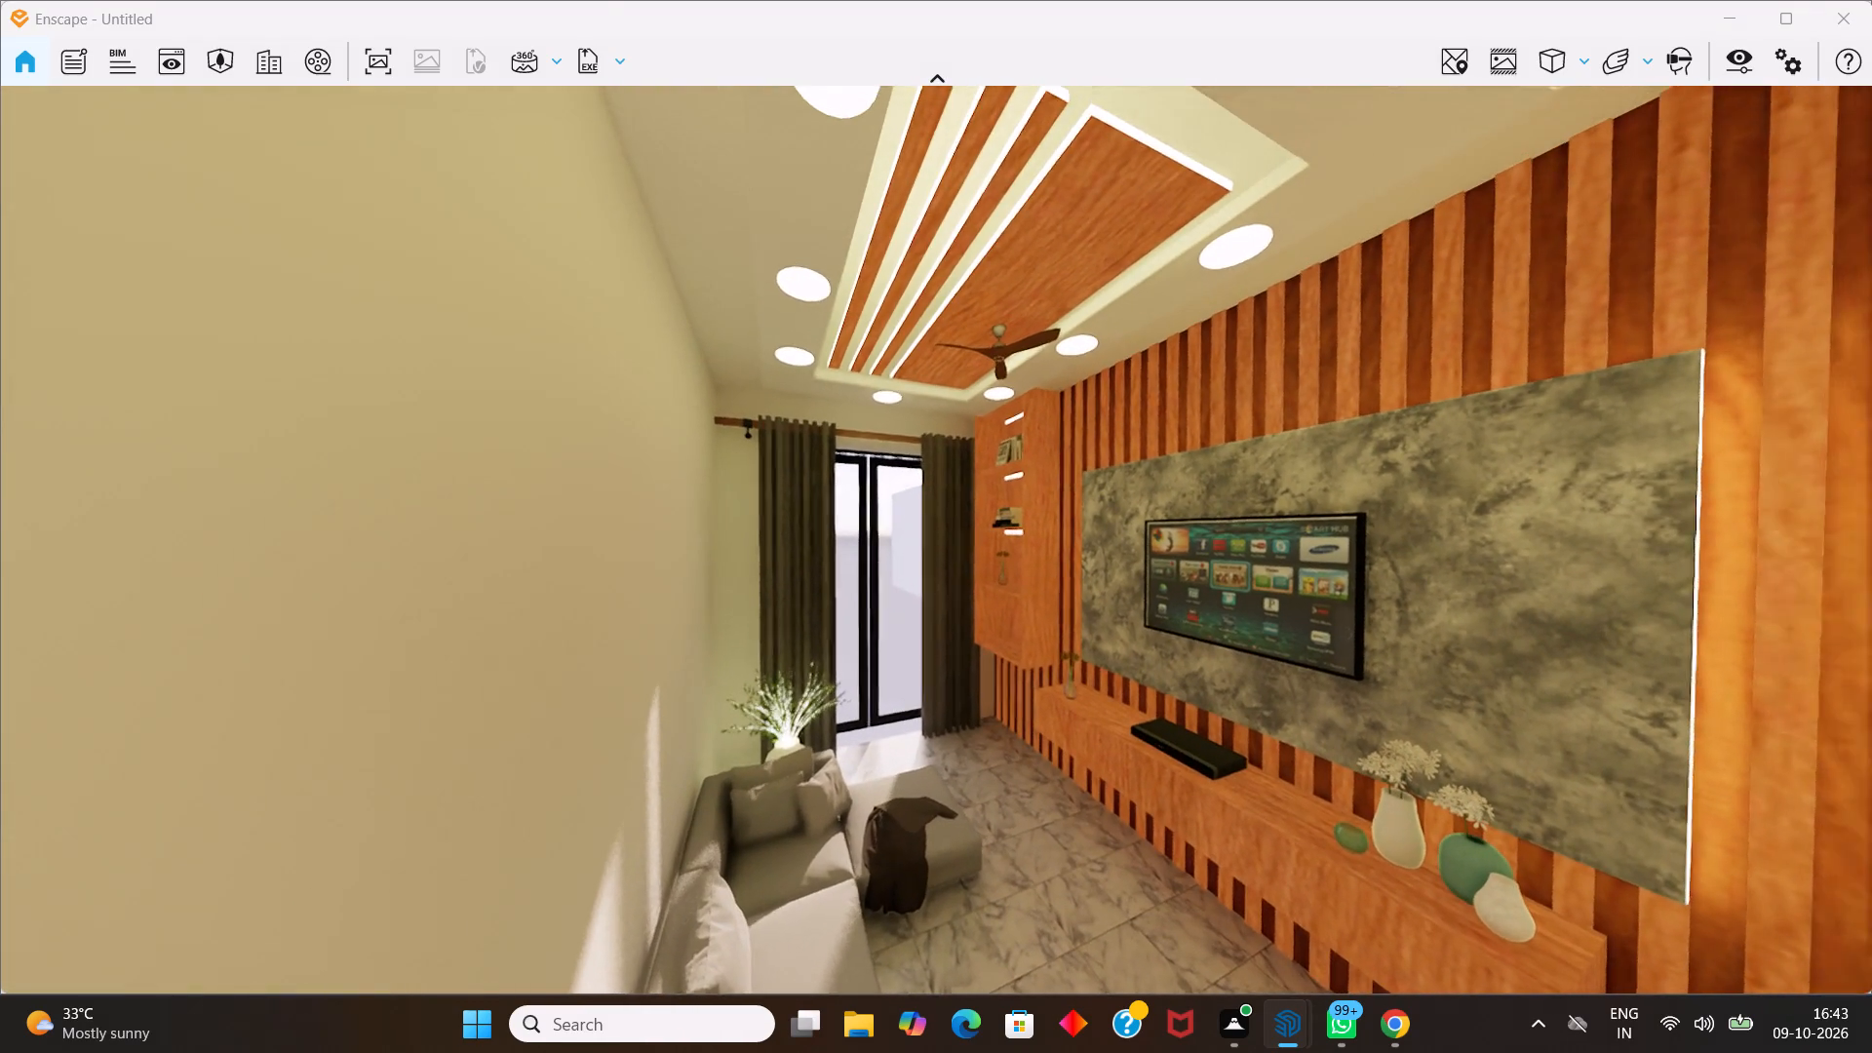
Compare closer and wider corner views of the living room covering the ceiling panel, TV wall and sofa.
left_click_drag(1096, 326, 1196, 432)
middle_click_drag(1096, 326, 907, 548)
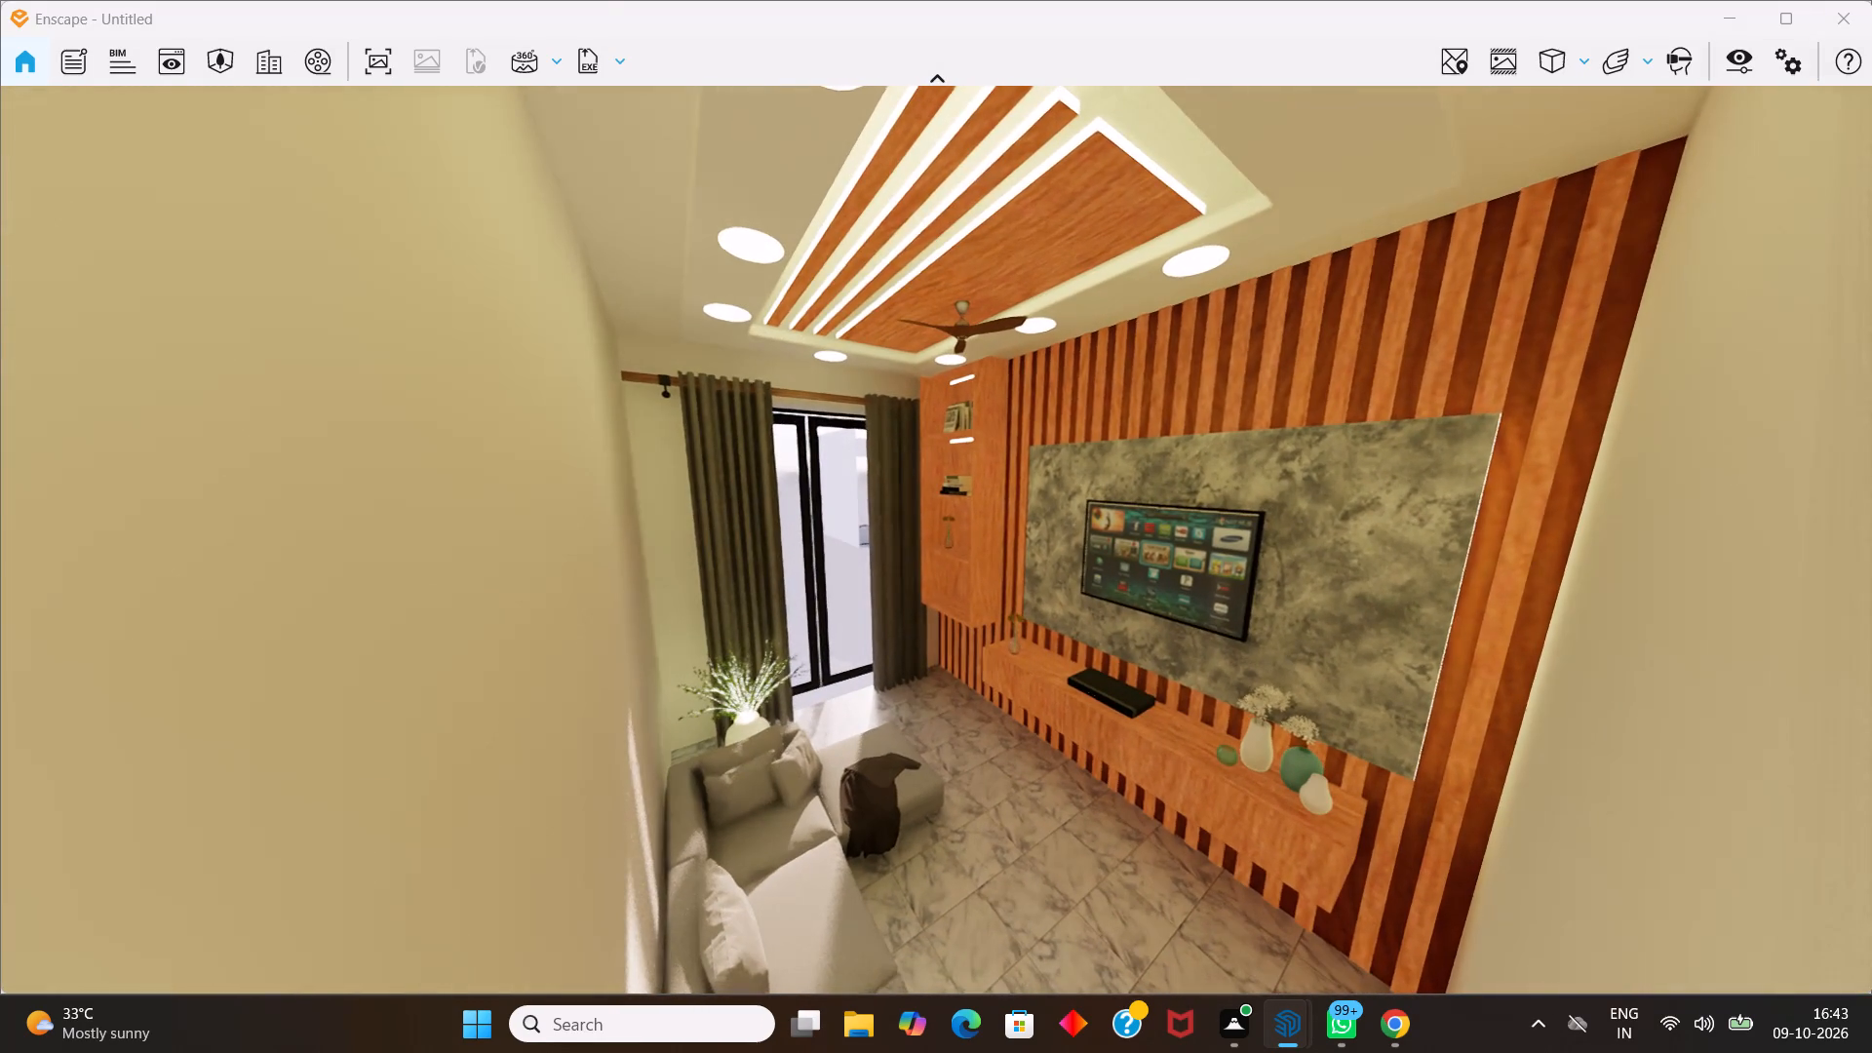
middle_click_drag(907, 548, 904, 555)
scroll(962, 762, "up", 1)
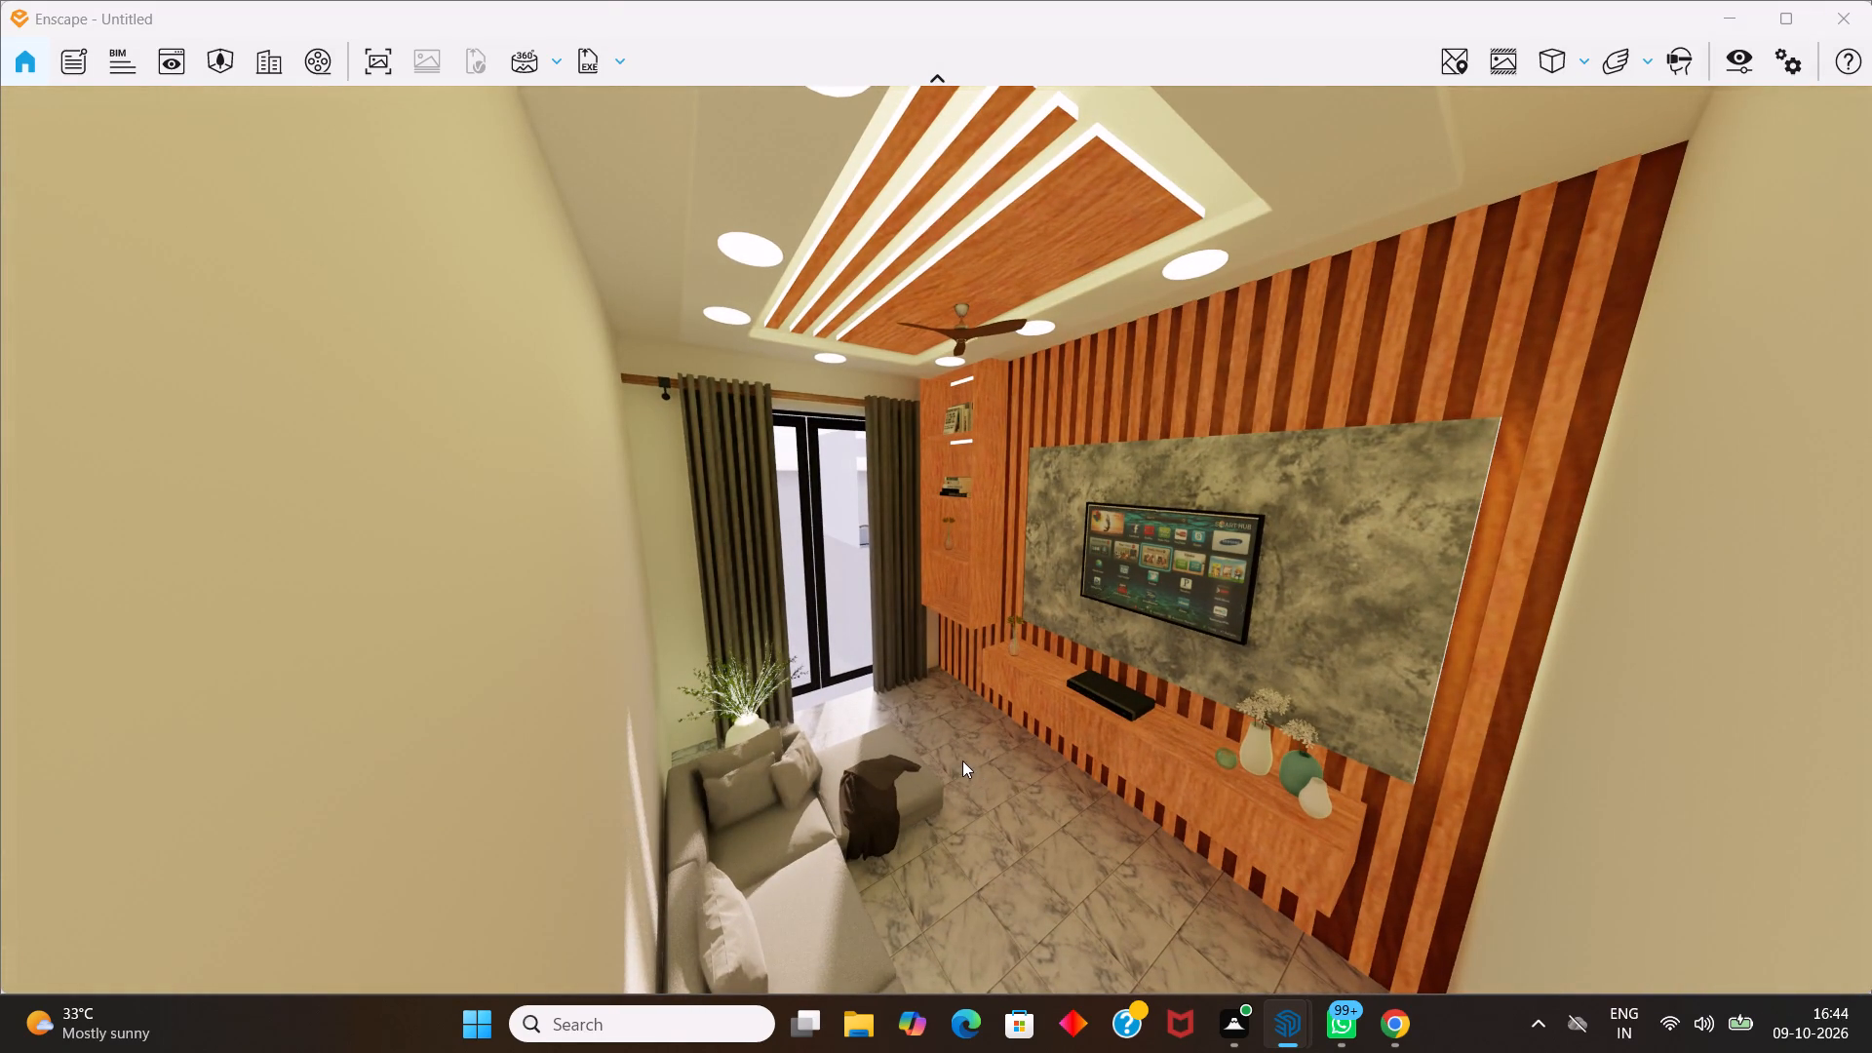
left_click_drag(920, 711, 916, 546)
middle_click_drag(930, 540, 916, 546)
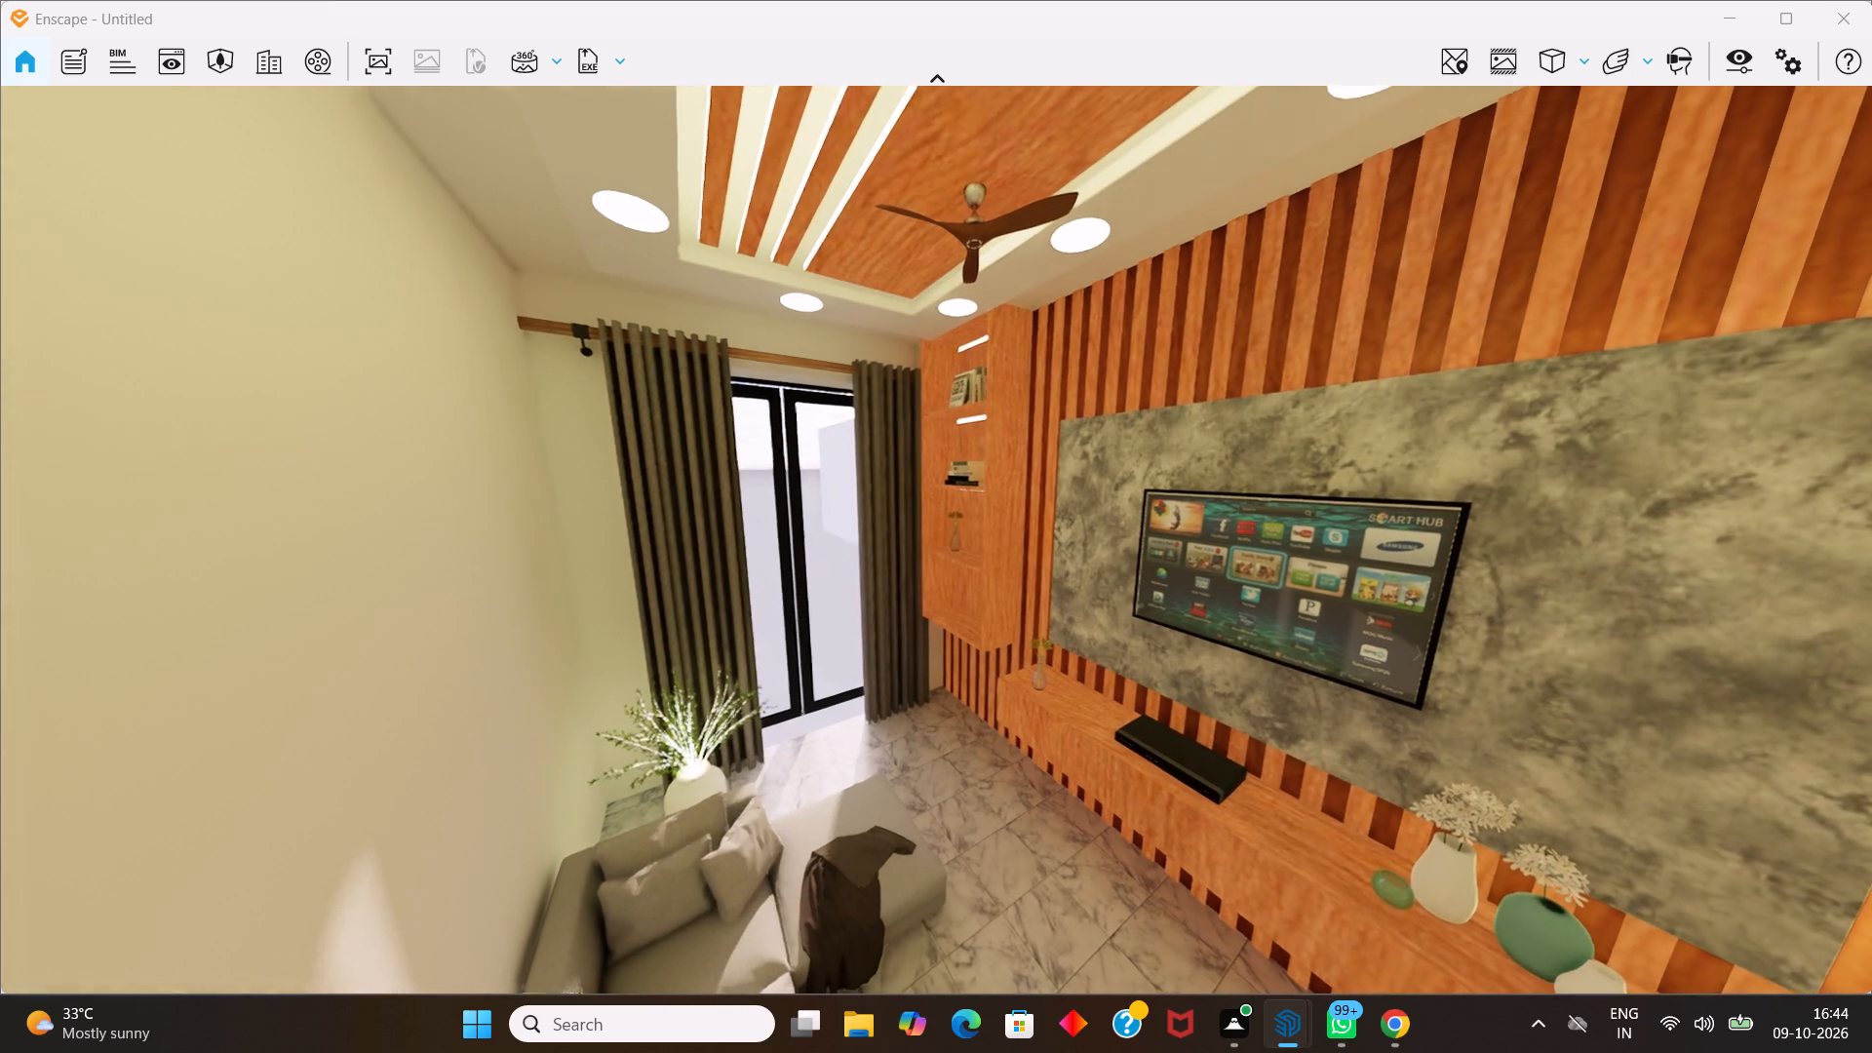
left_click_drag(916, 546, 960, 568)
middle_click_drag(916, 546, 960, 568)
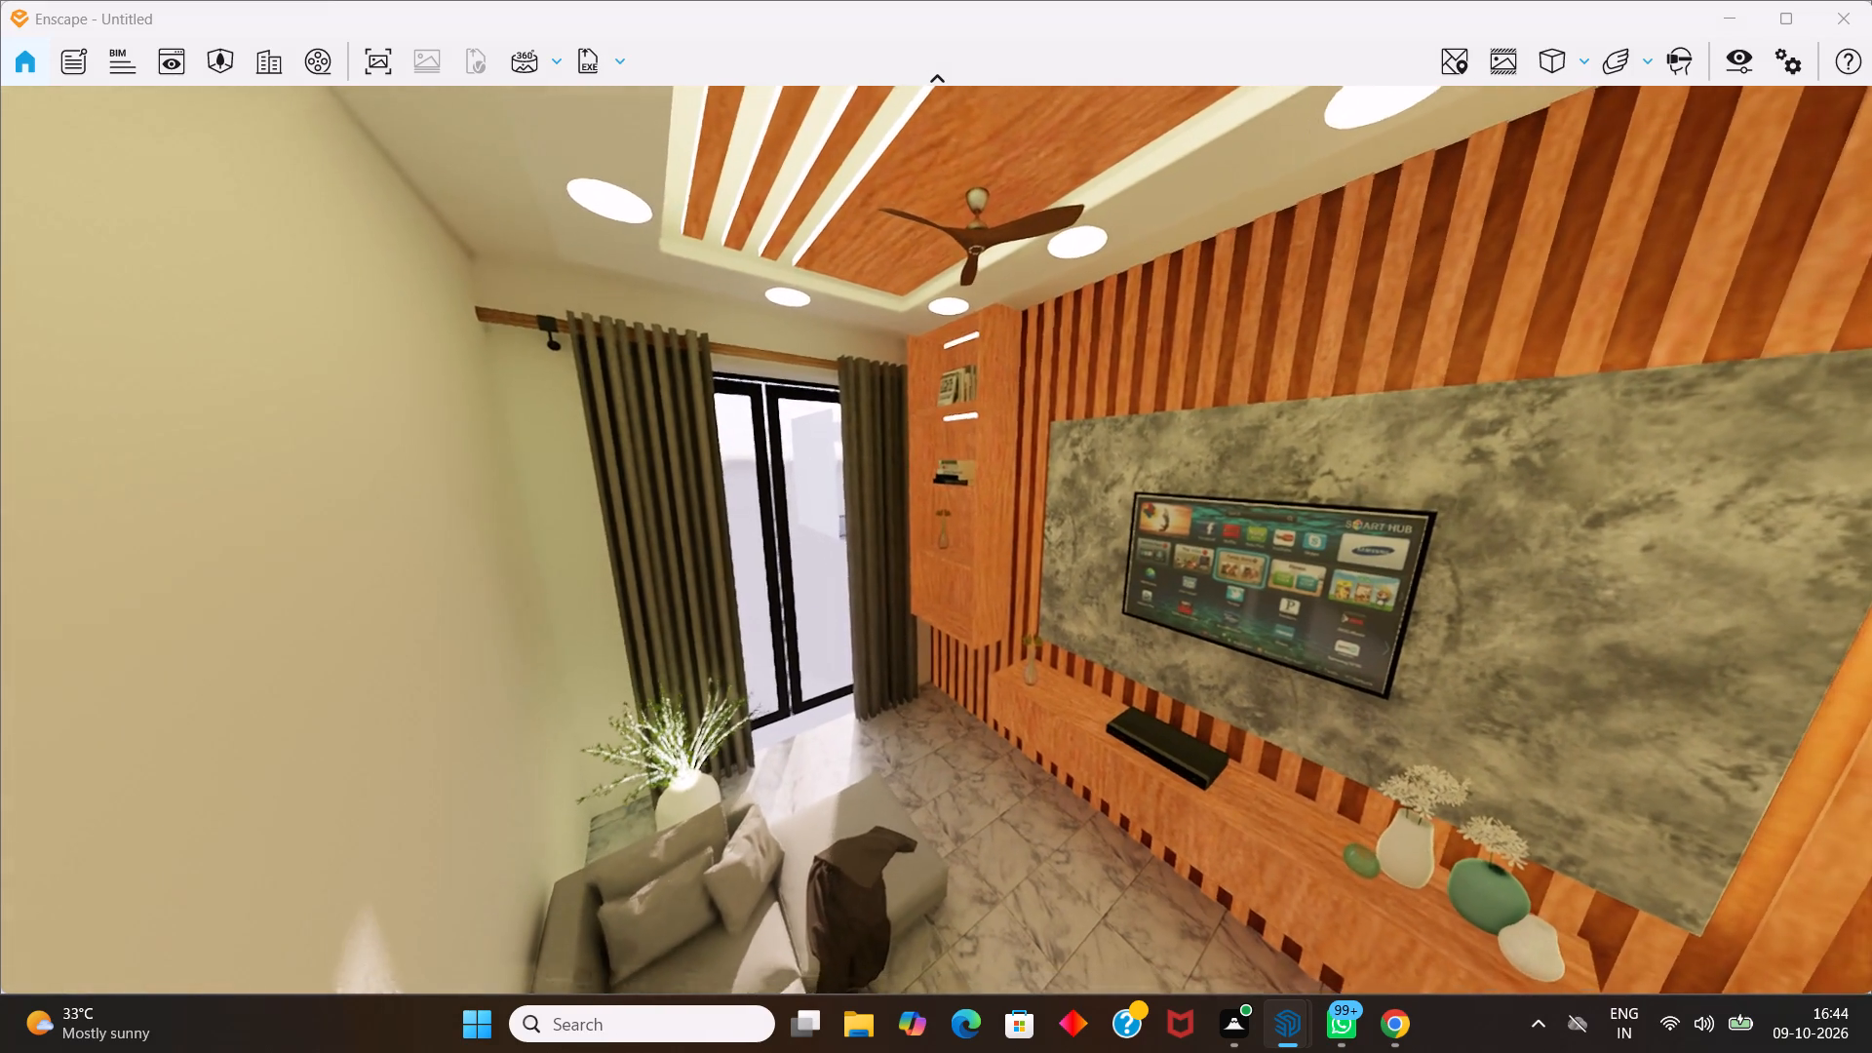
left_click_drag(960, 568, 947, 556)
middle_click_drag(960, 568, 938, 528)
scroll(910, 710, "down", 1)
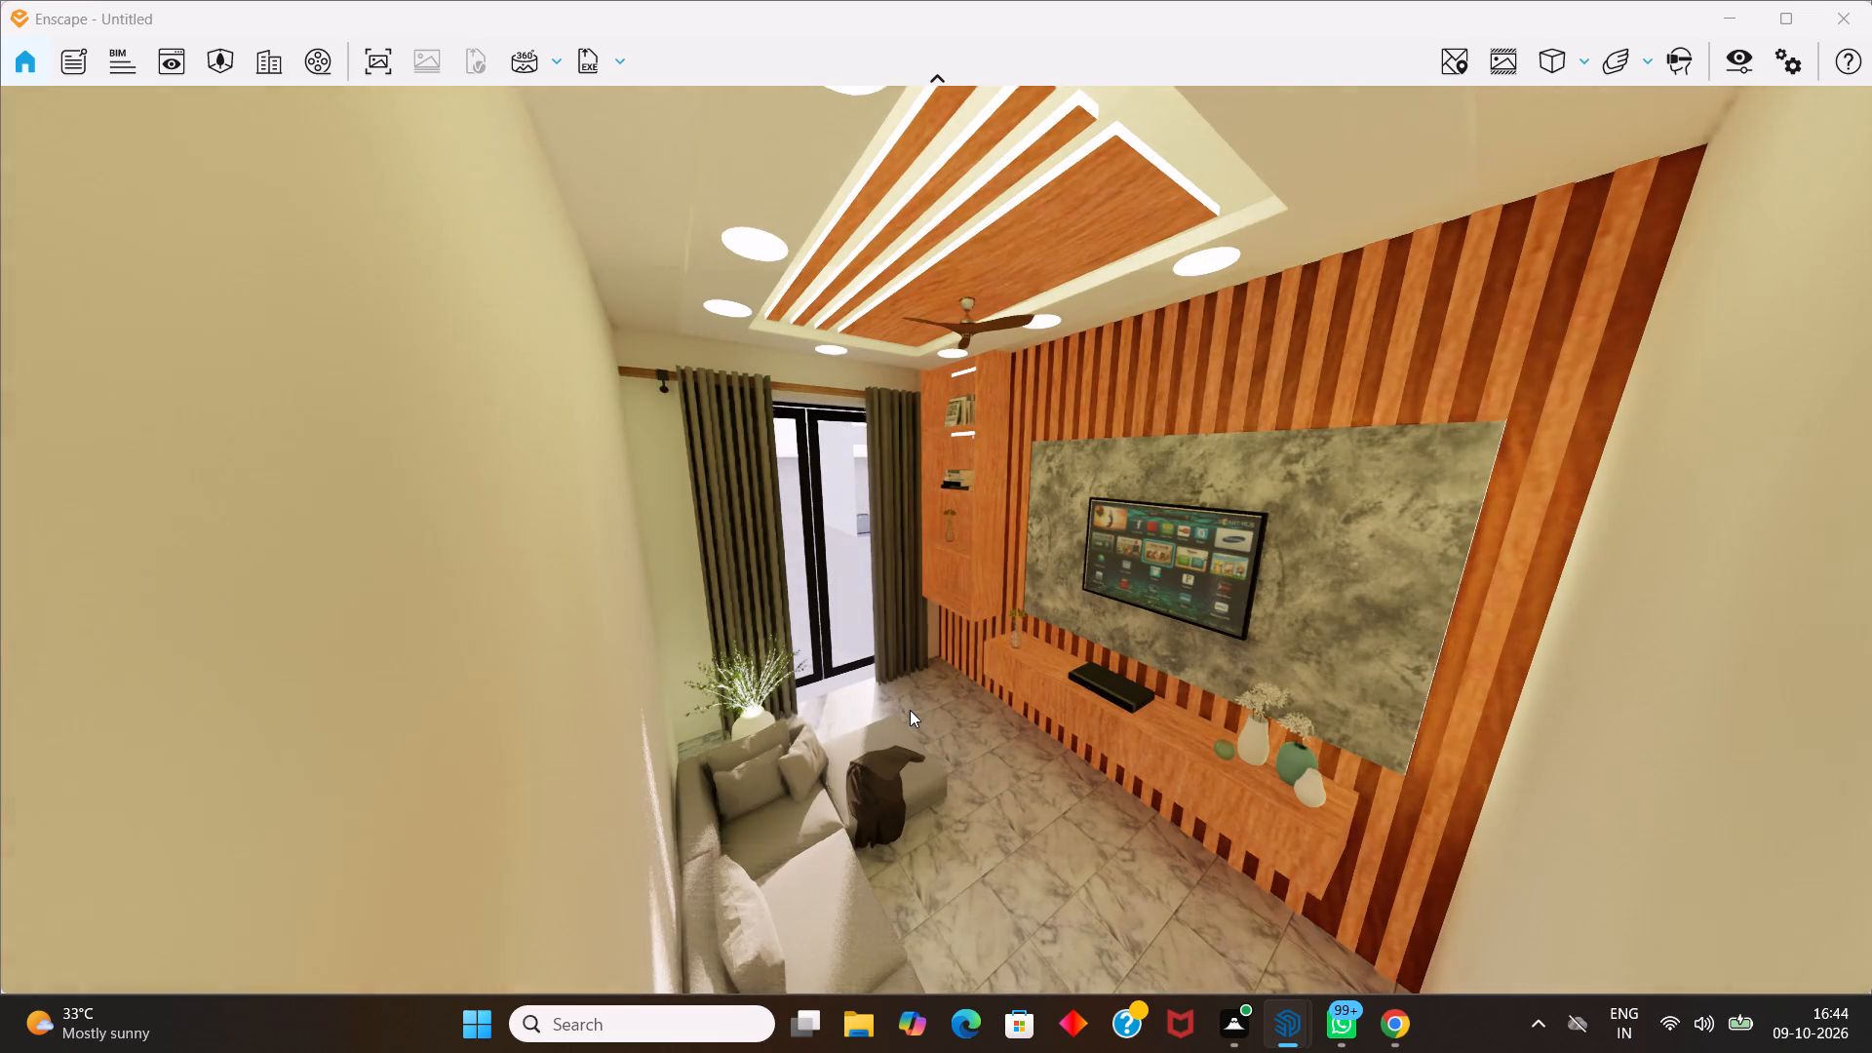
Adjust the corner view's angle and distance, moving in closer to the TV wall, ceiling fan and curtained window.
middle_click_drag(881, 723, 906, 556)
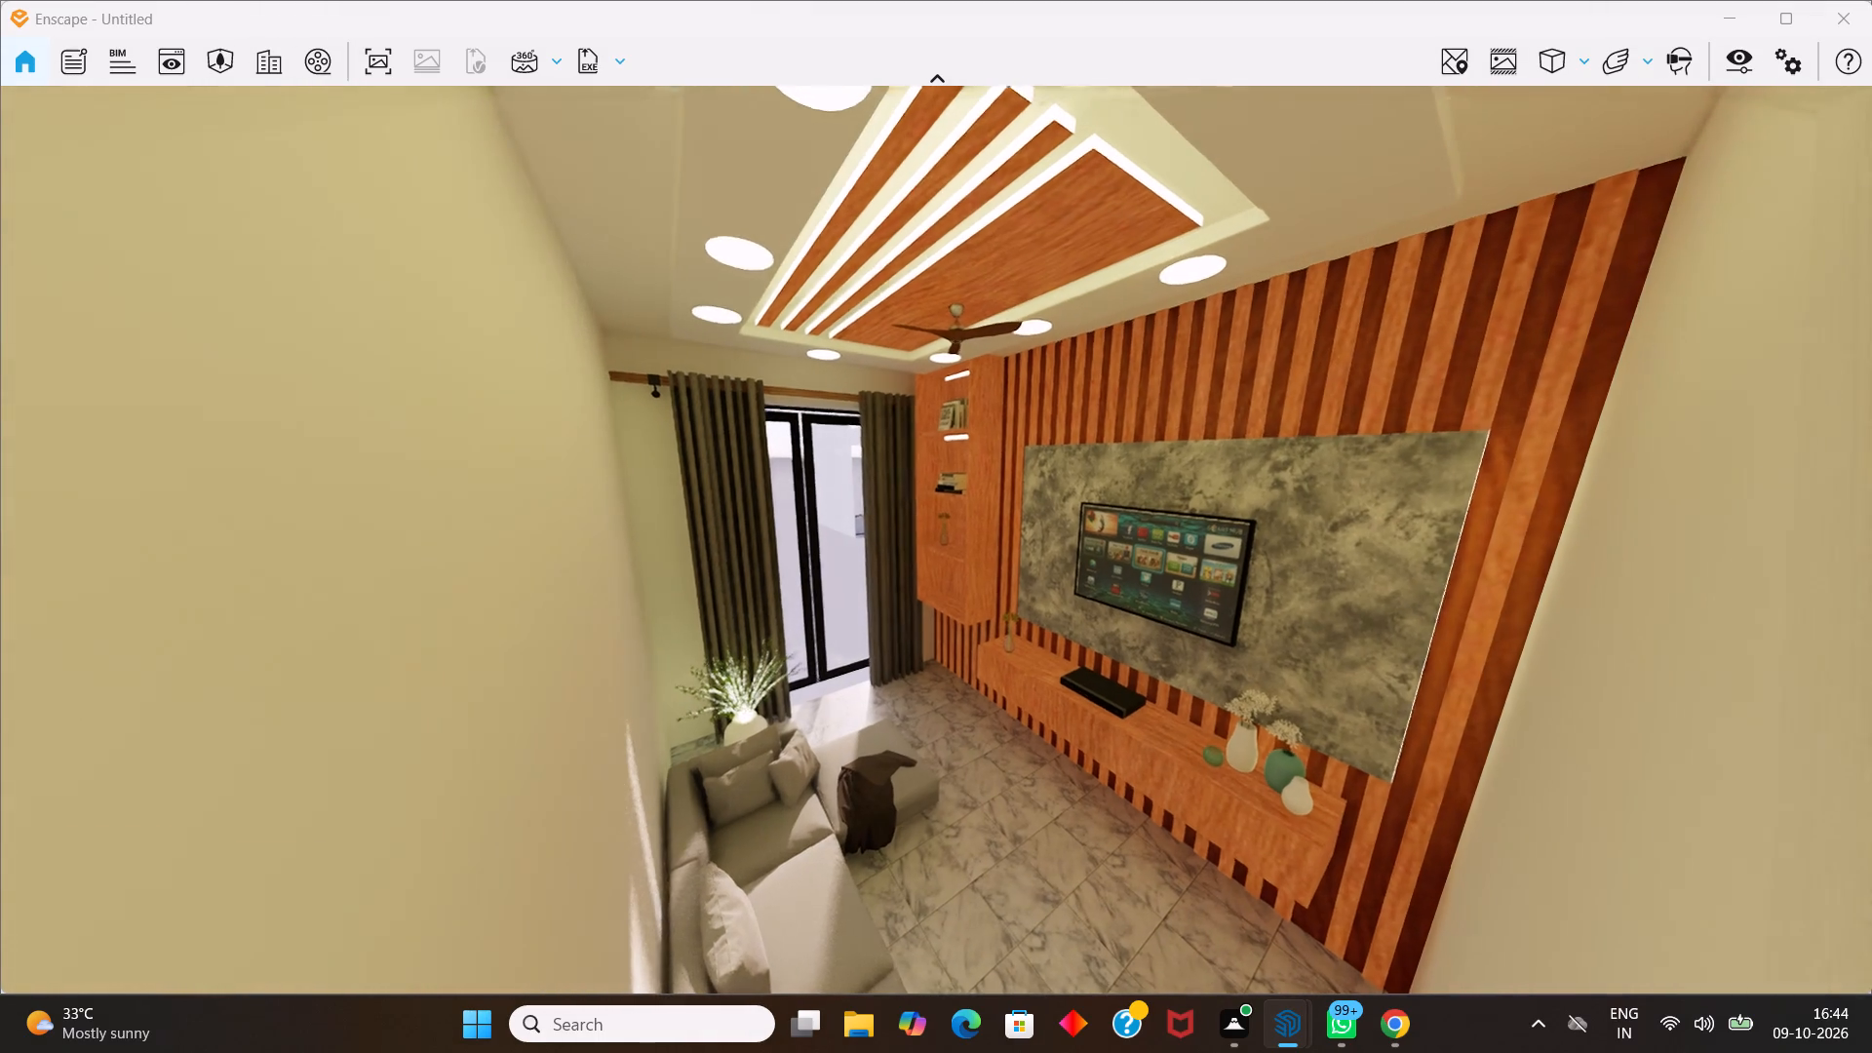
middle_click_drag(906, 556, 861, 583)
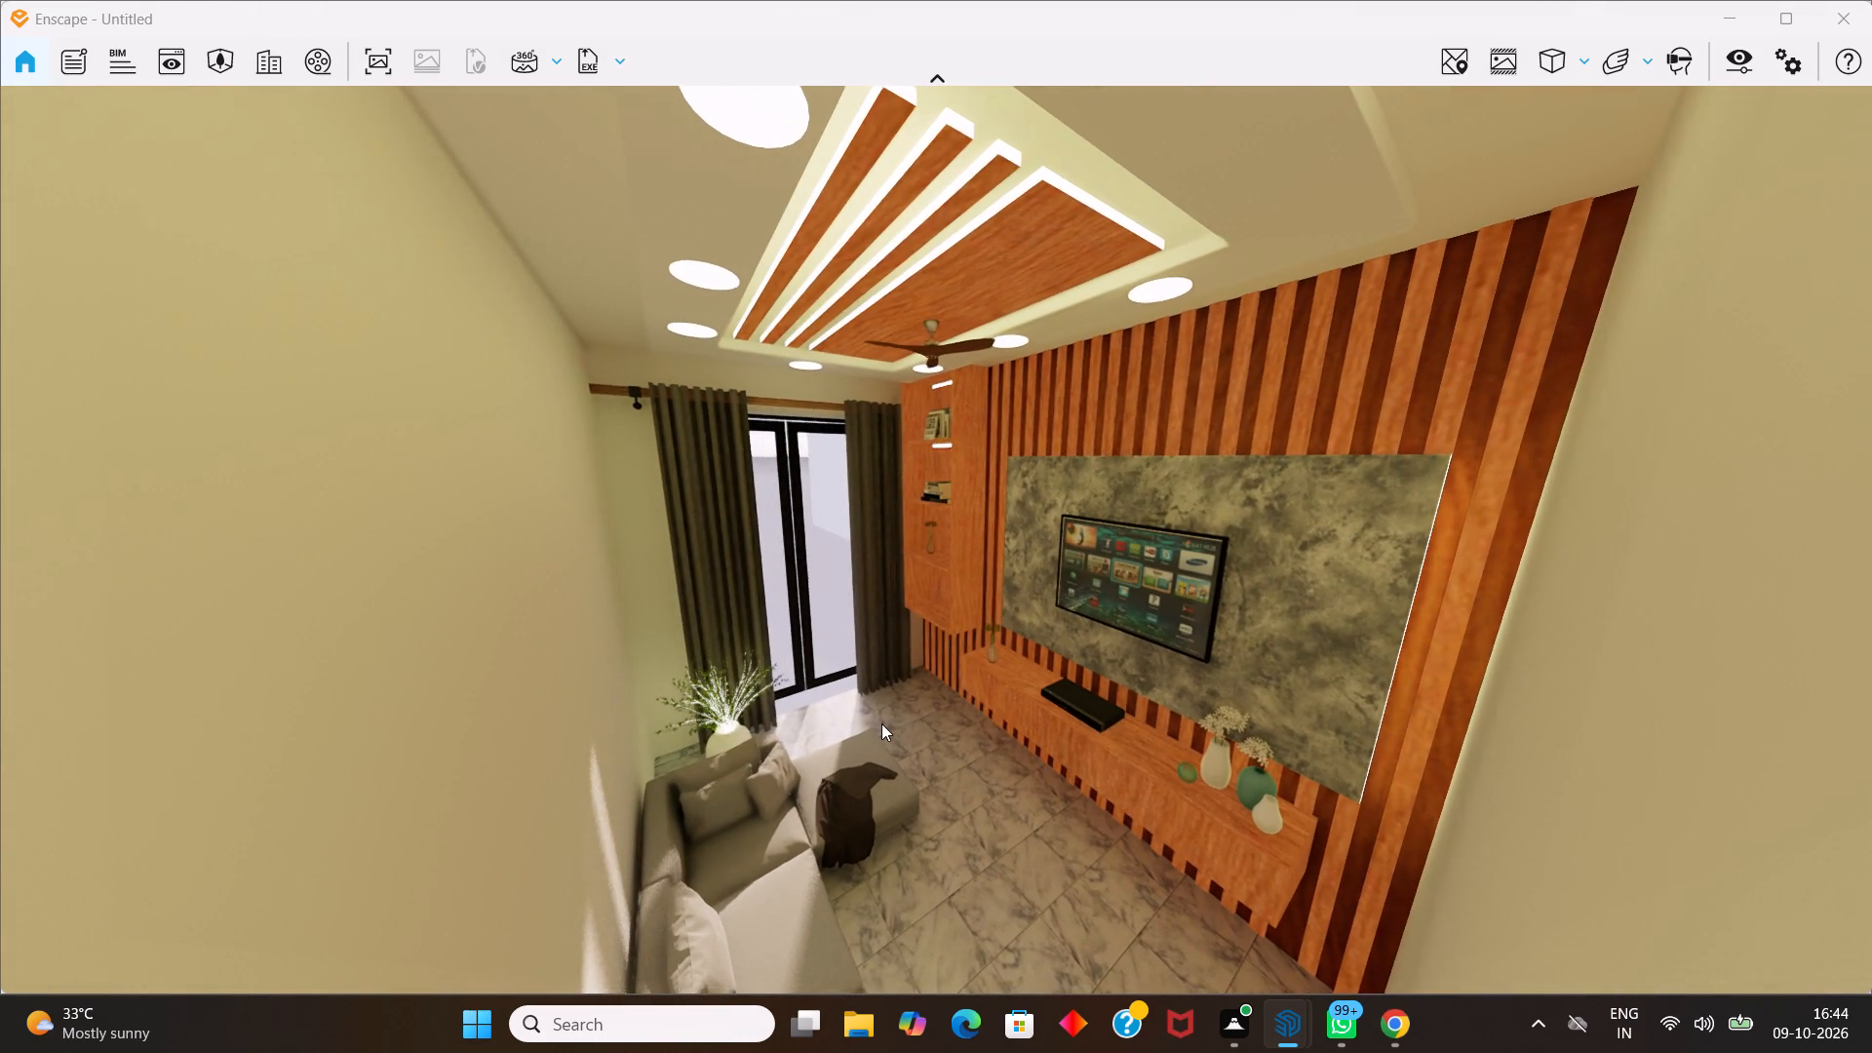
scroll(889, 715, "up", 1)
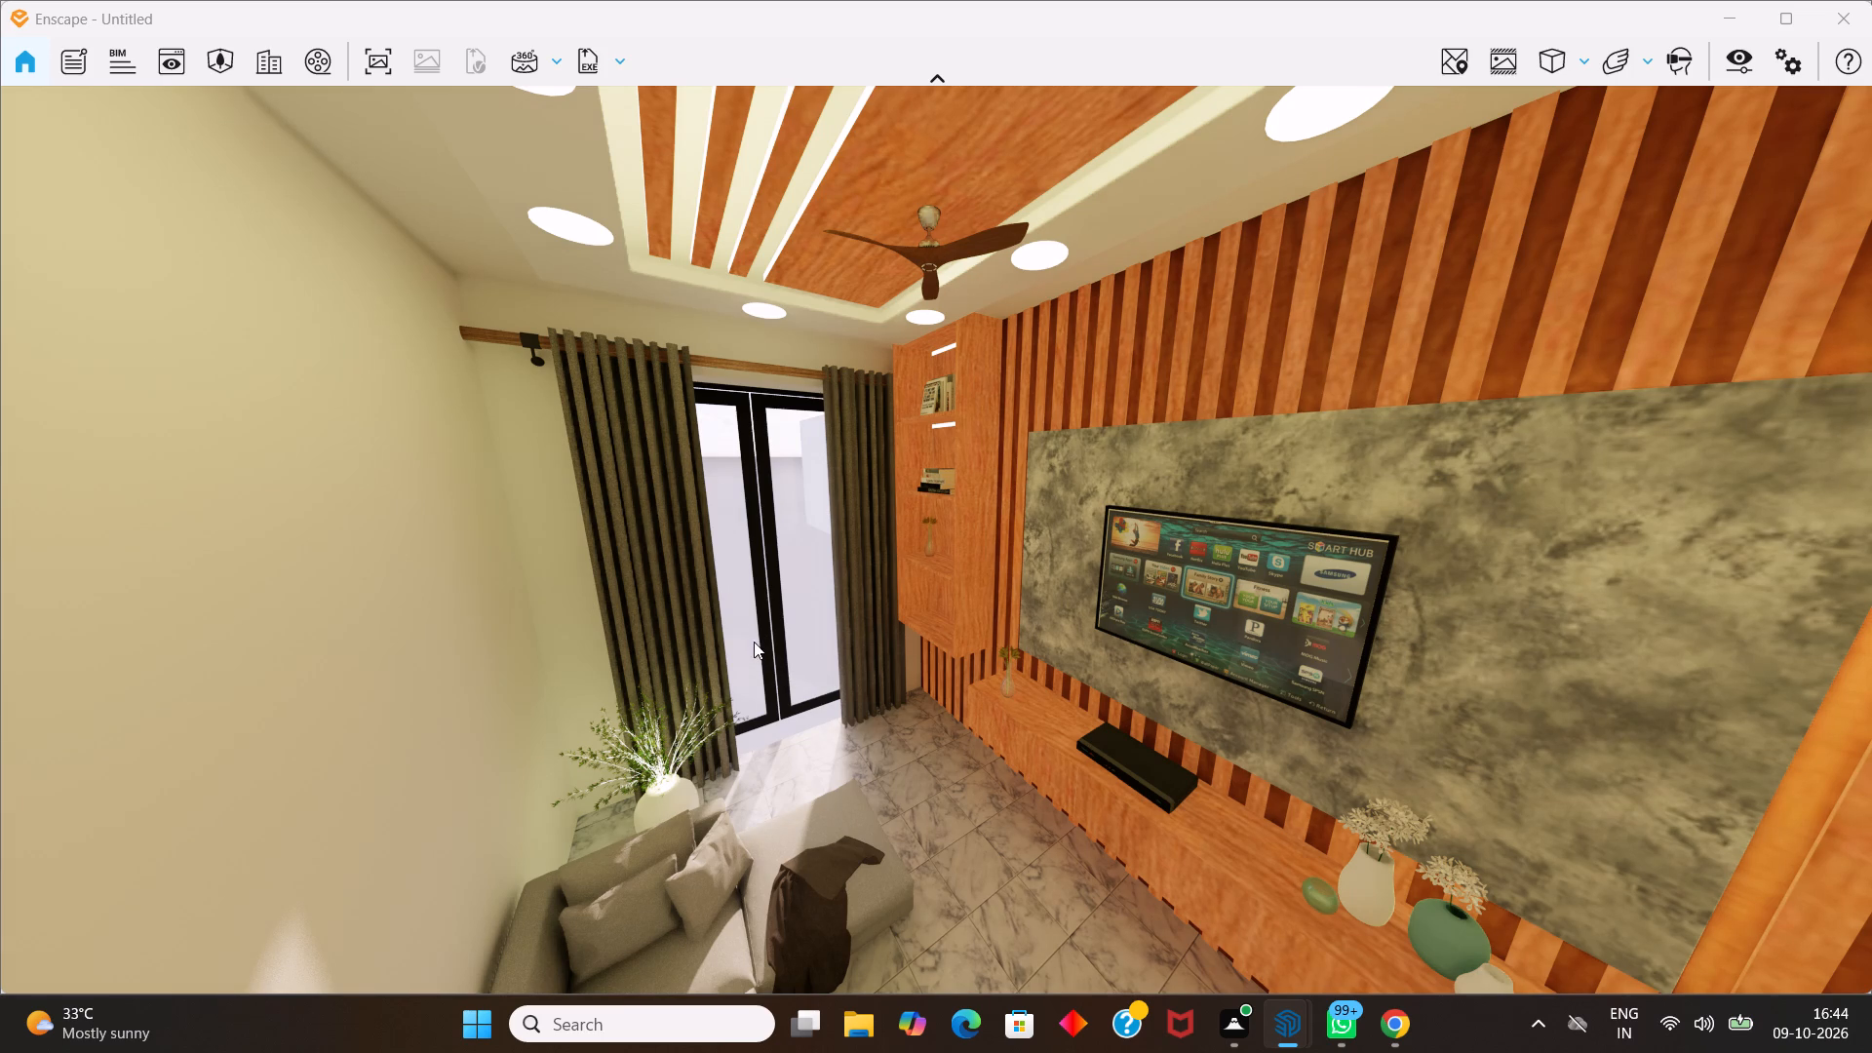
scroll(754, 643, "down", 1)
left_click_drag(754, 643, 929, 521)
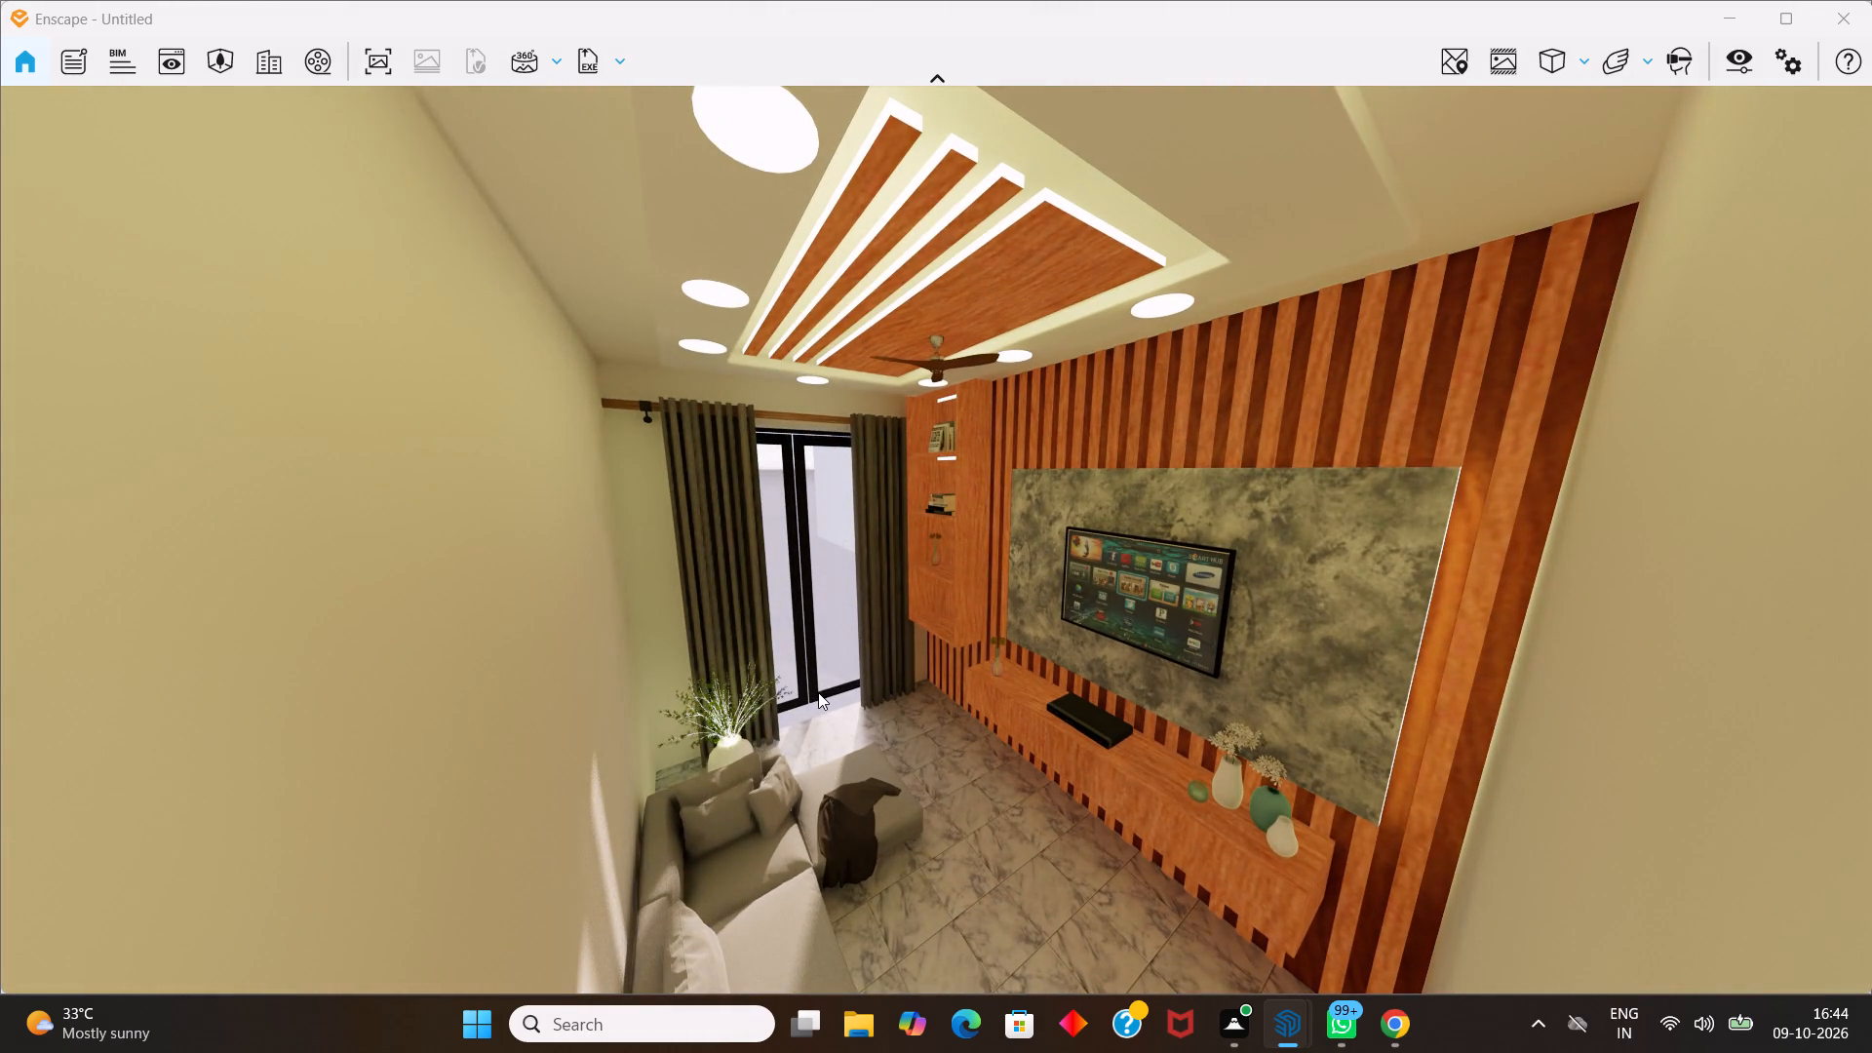
middle_click_drag(817, 692, 873, 634)
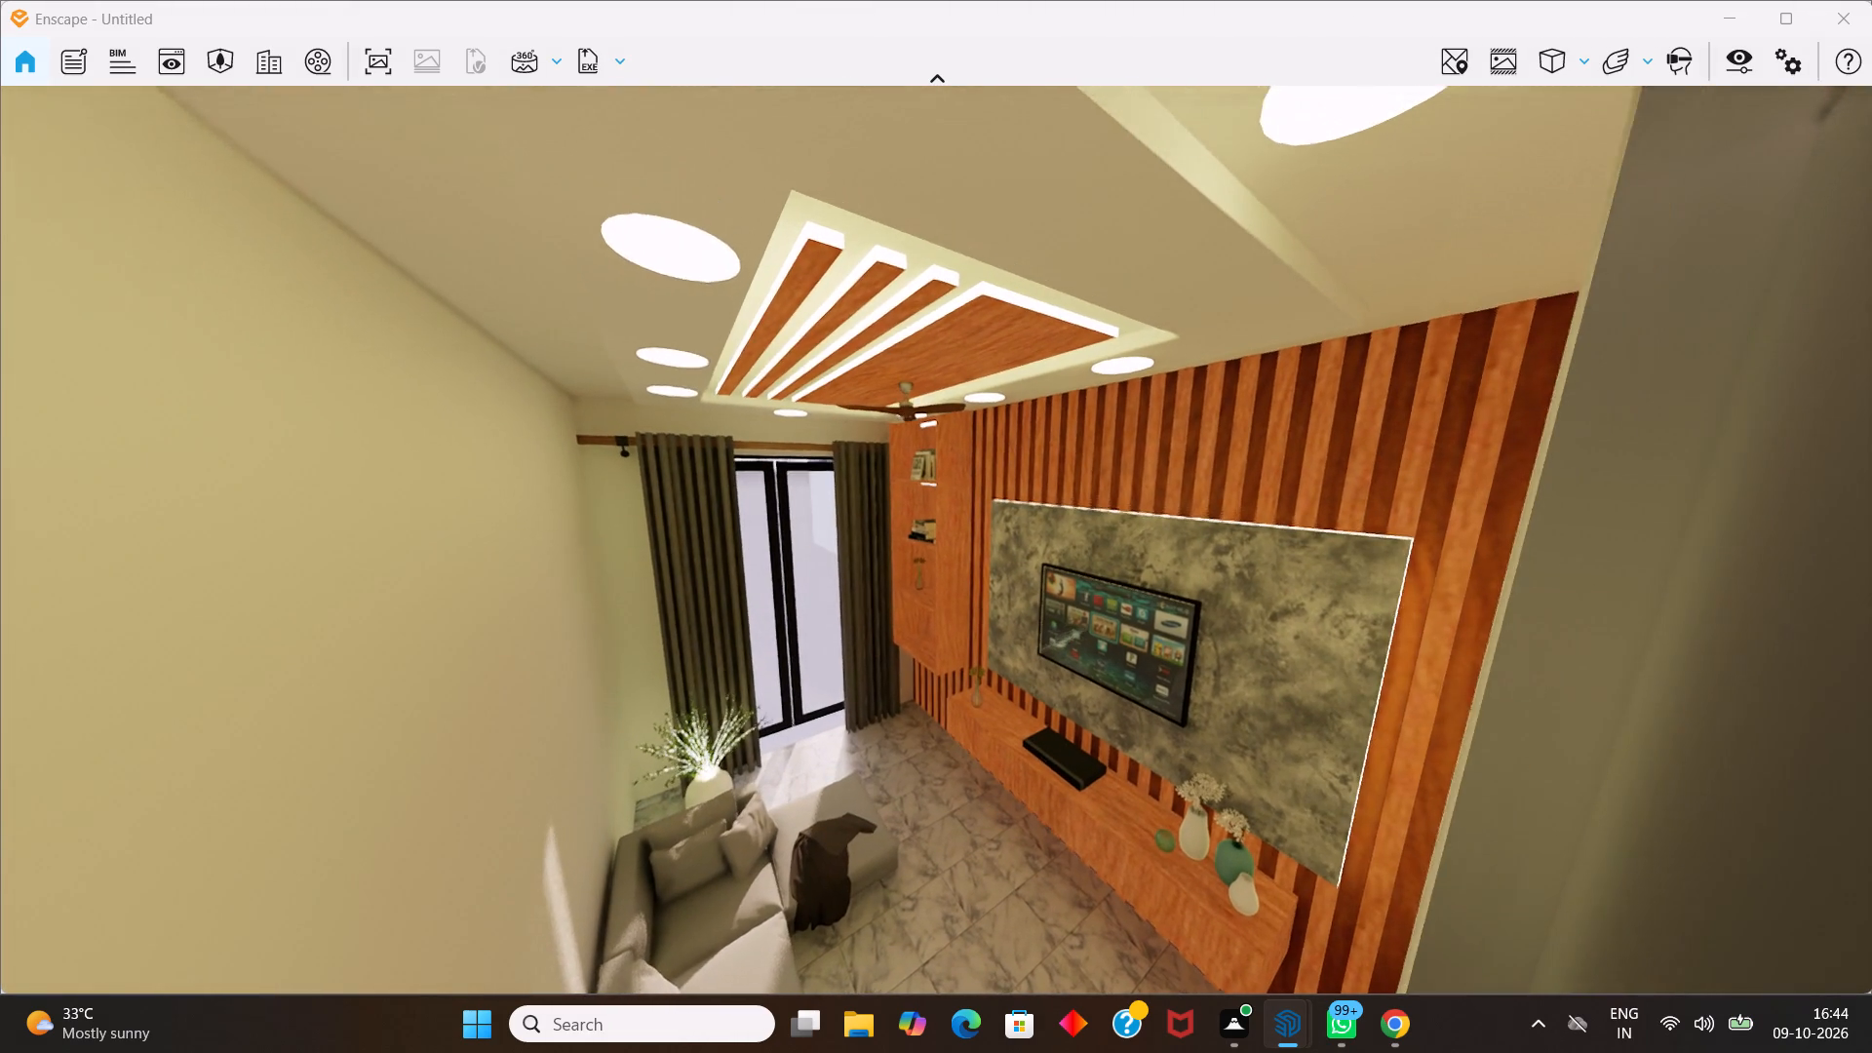
middle_click_drag(873, 634, 937, 526)
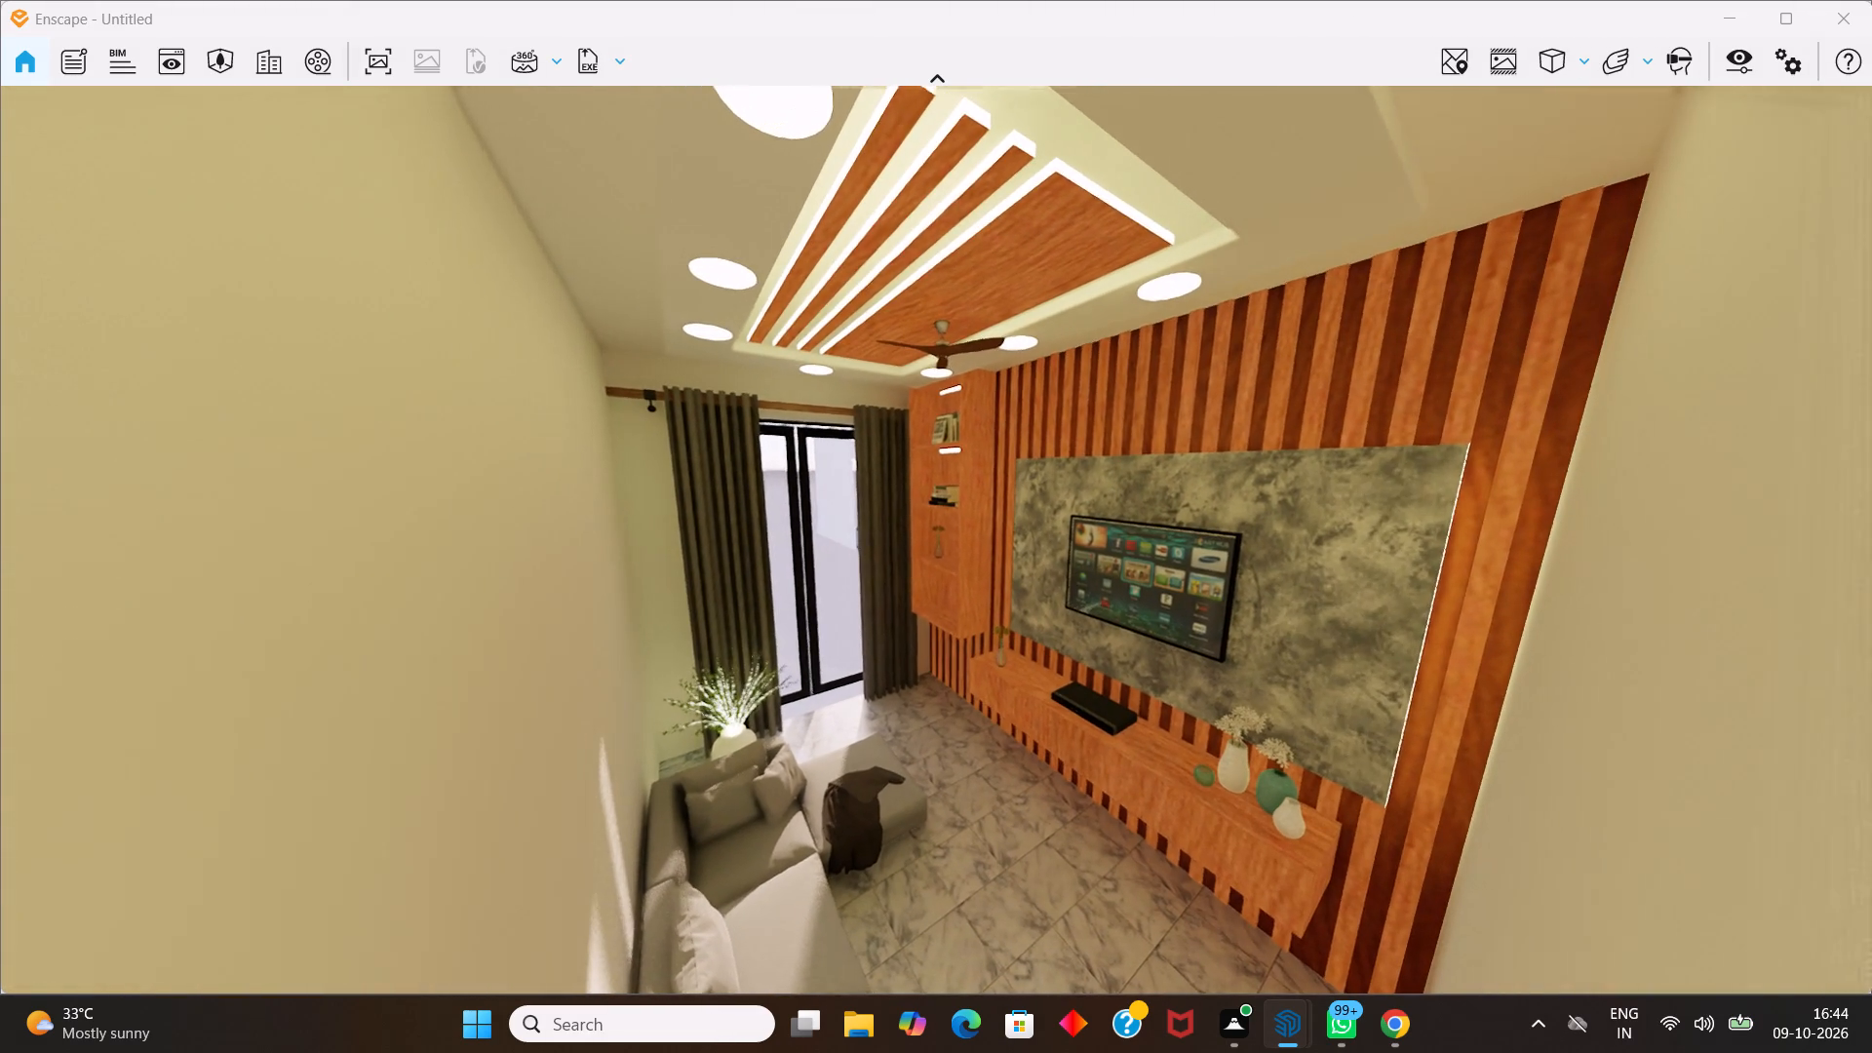
middle_click_drag(937, 526, 926, 535)
middle_click_drag(817, 688, 844, 570)
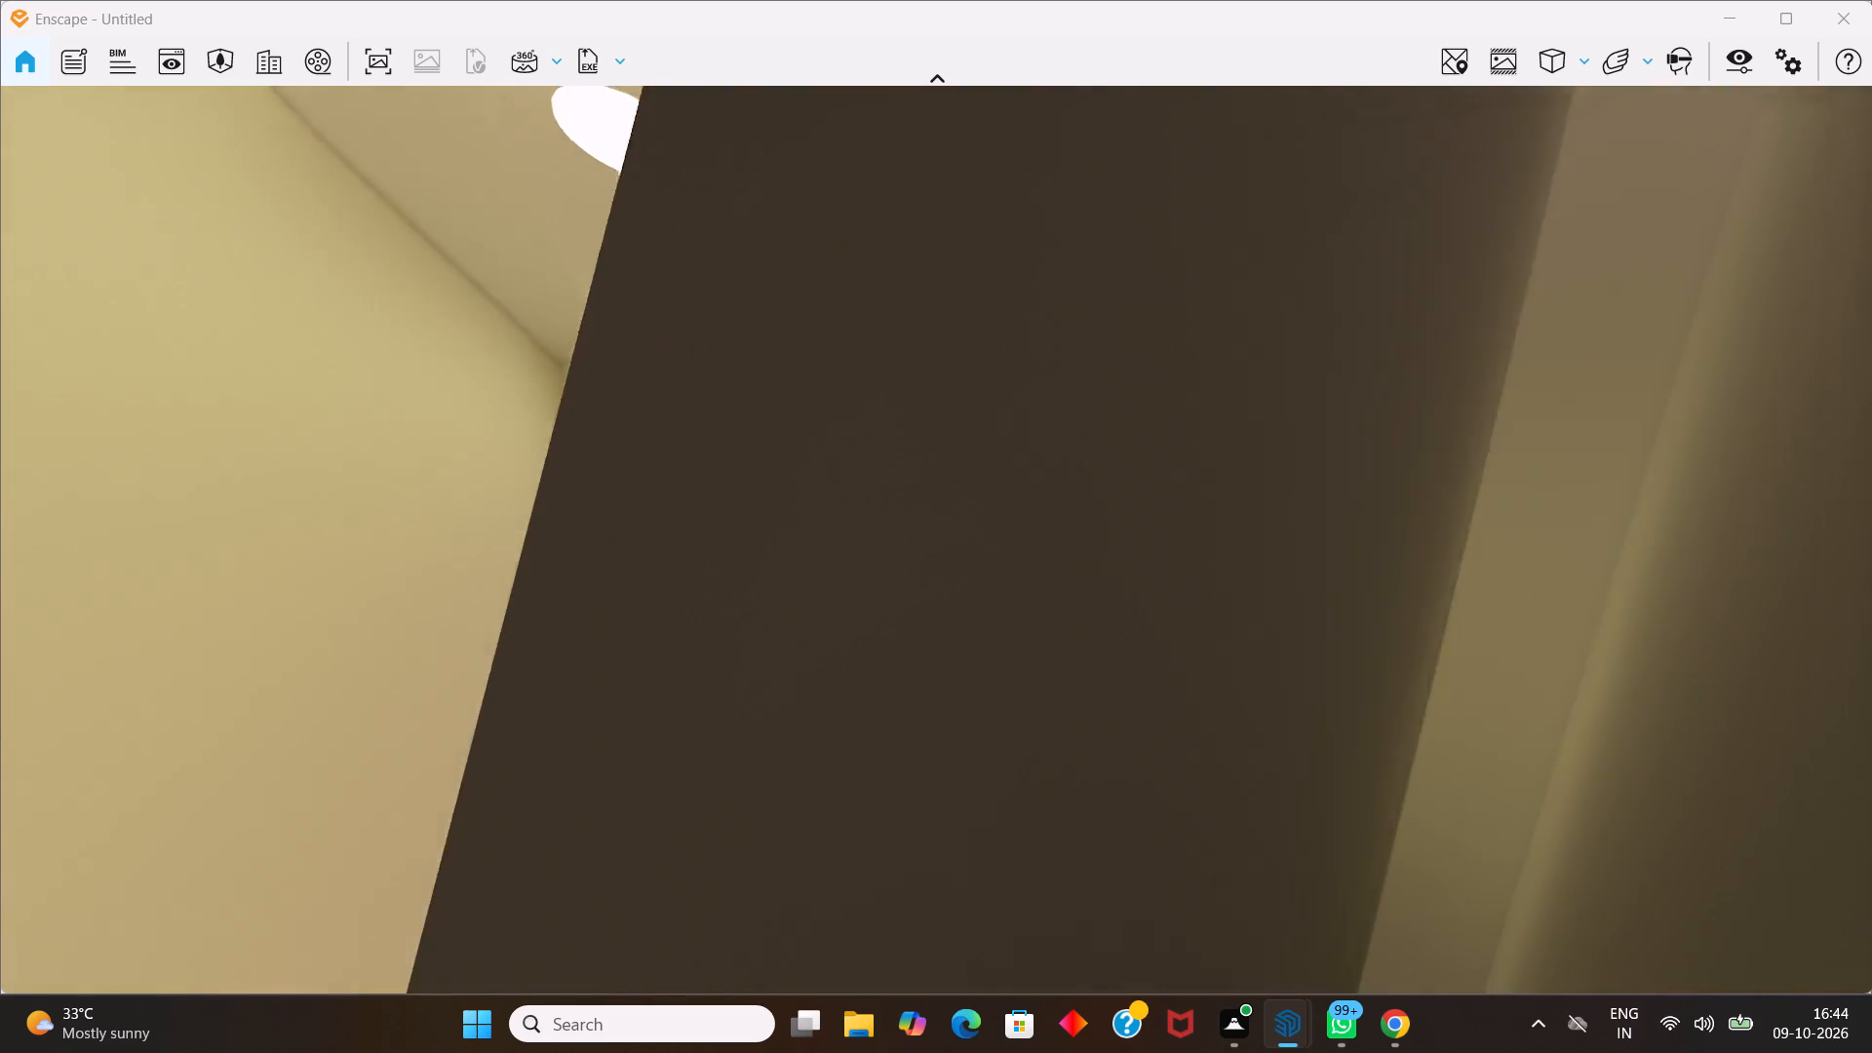
middle_click_drag(844, 570, 763, 604)
scroll(816, 691, "up", 1)
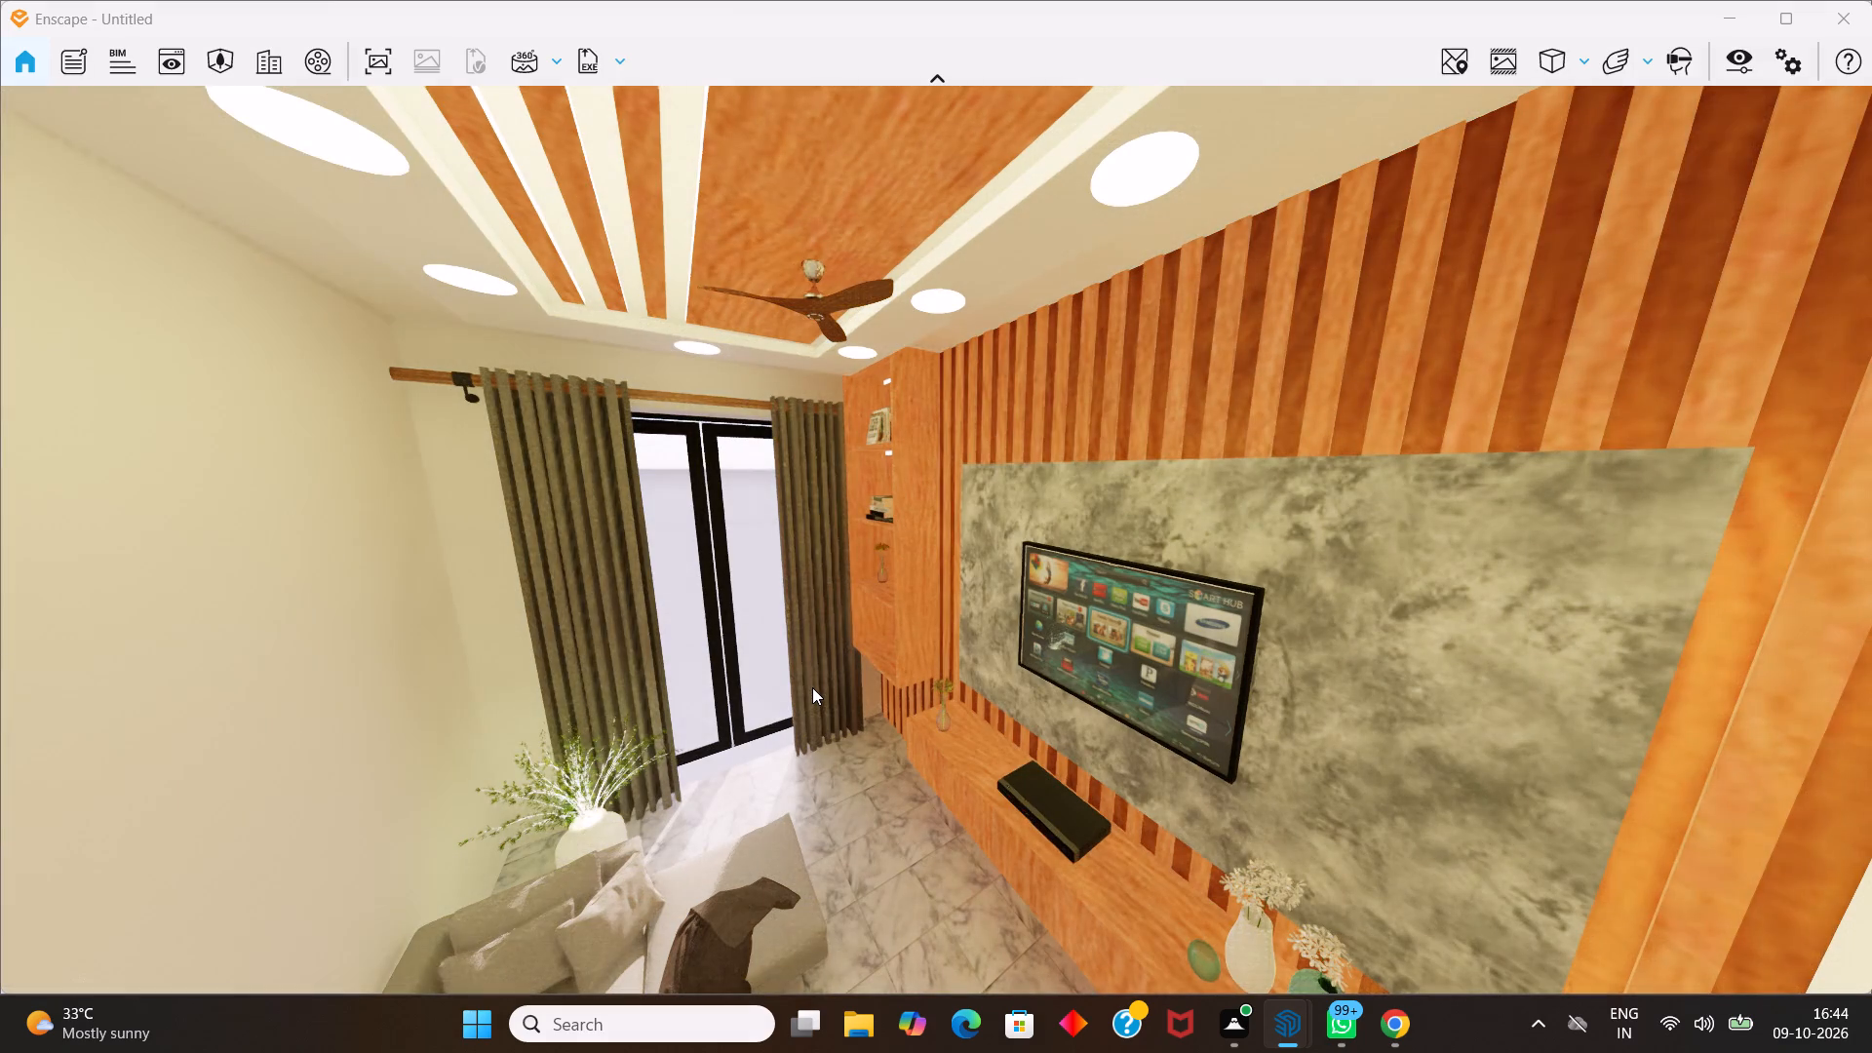
middle_click(832, 765)
left_click_drag(813, 799, 678, 791)
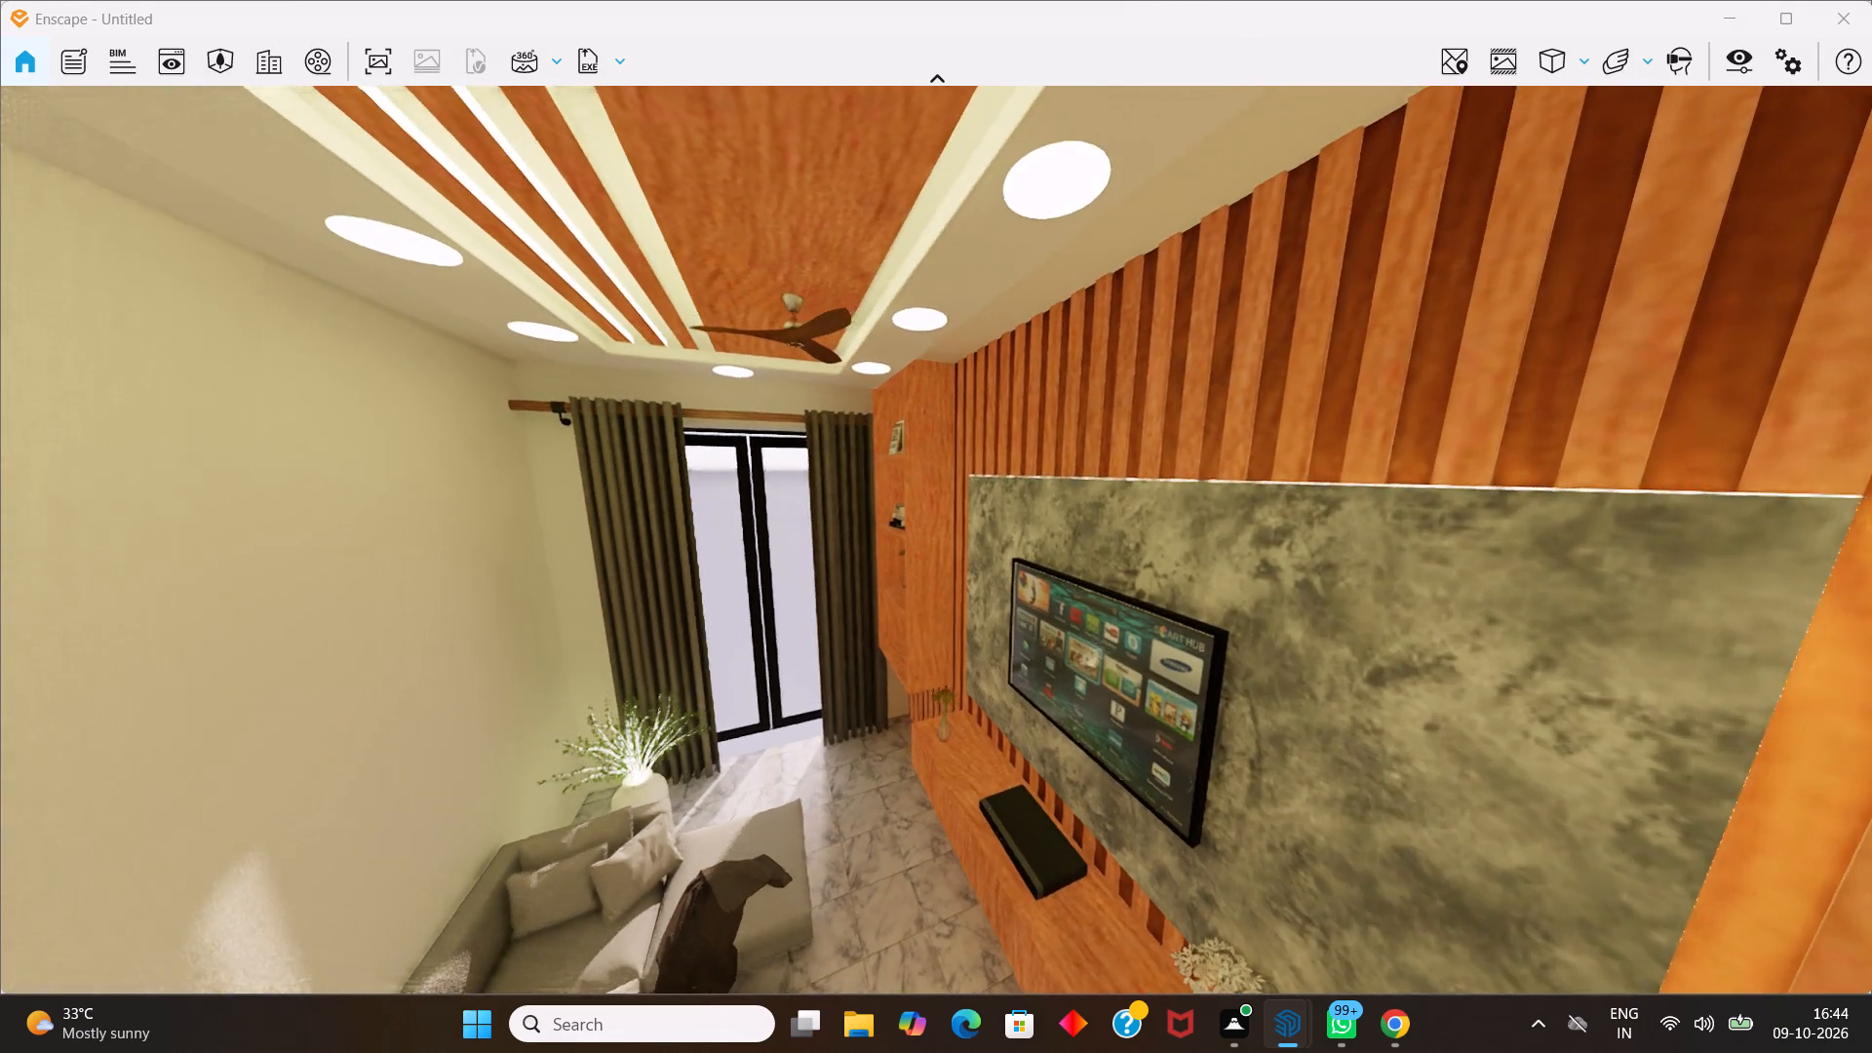
left_click_drag(678, 791, 604, 741)
Back out of the living room and swing around outside to view the white block, standing figure and open room.
scroll(831, 767, "down", 4)
scroll(1023, 715, "down", 1)
left_click_drag(1041, 719, 914, 714)
middle_click_drag(1036, 717, 914, 714)
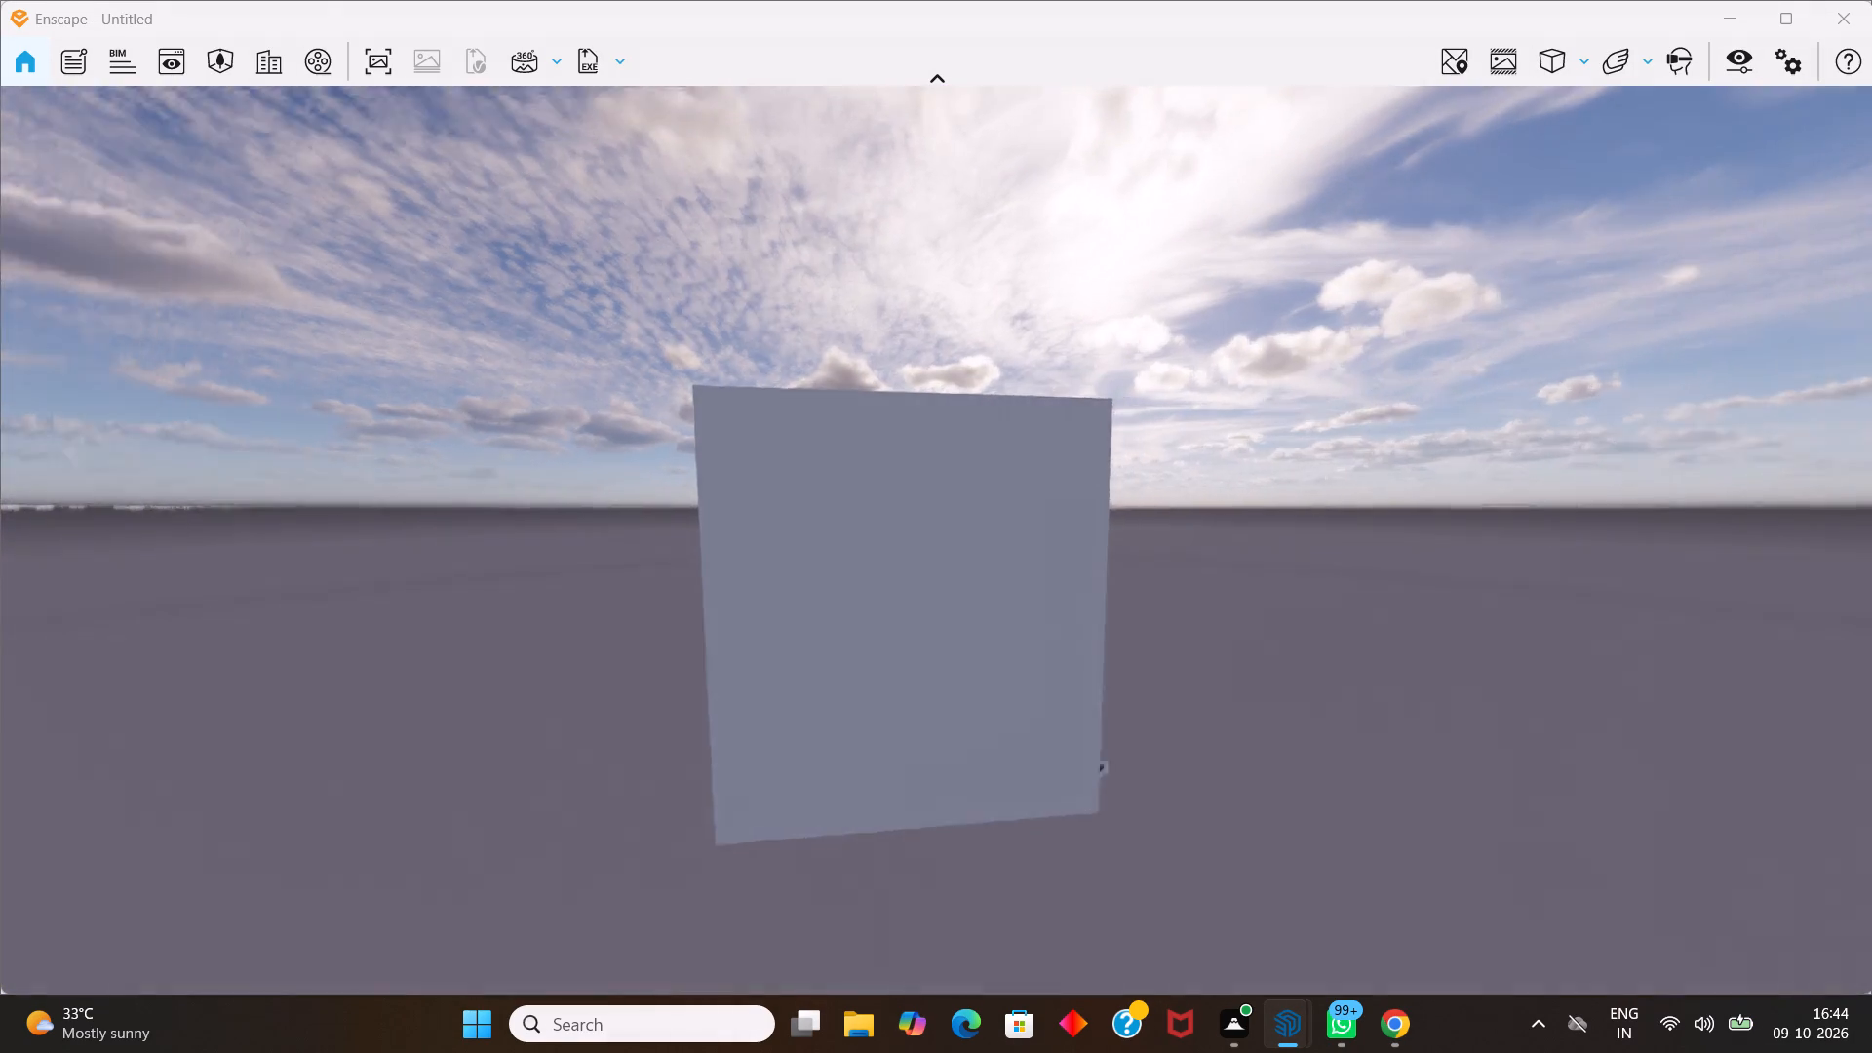
left_click_drag(914, 714, 574, 740)
middle_click_drag(914, 714, 938, 541)
scroll(1322, 730, "up", 2)
middle_click_drag(1383, 718, 910, 530)
scroll(924, 538, "down", 3)
scroll(1369, 713, "down", 4)
left_click_drag(1389, 707, 754, 593)
middle_click_drag(837, 559, 754, 593)
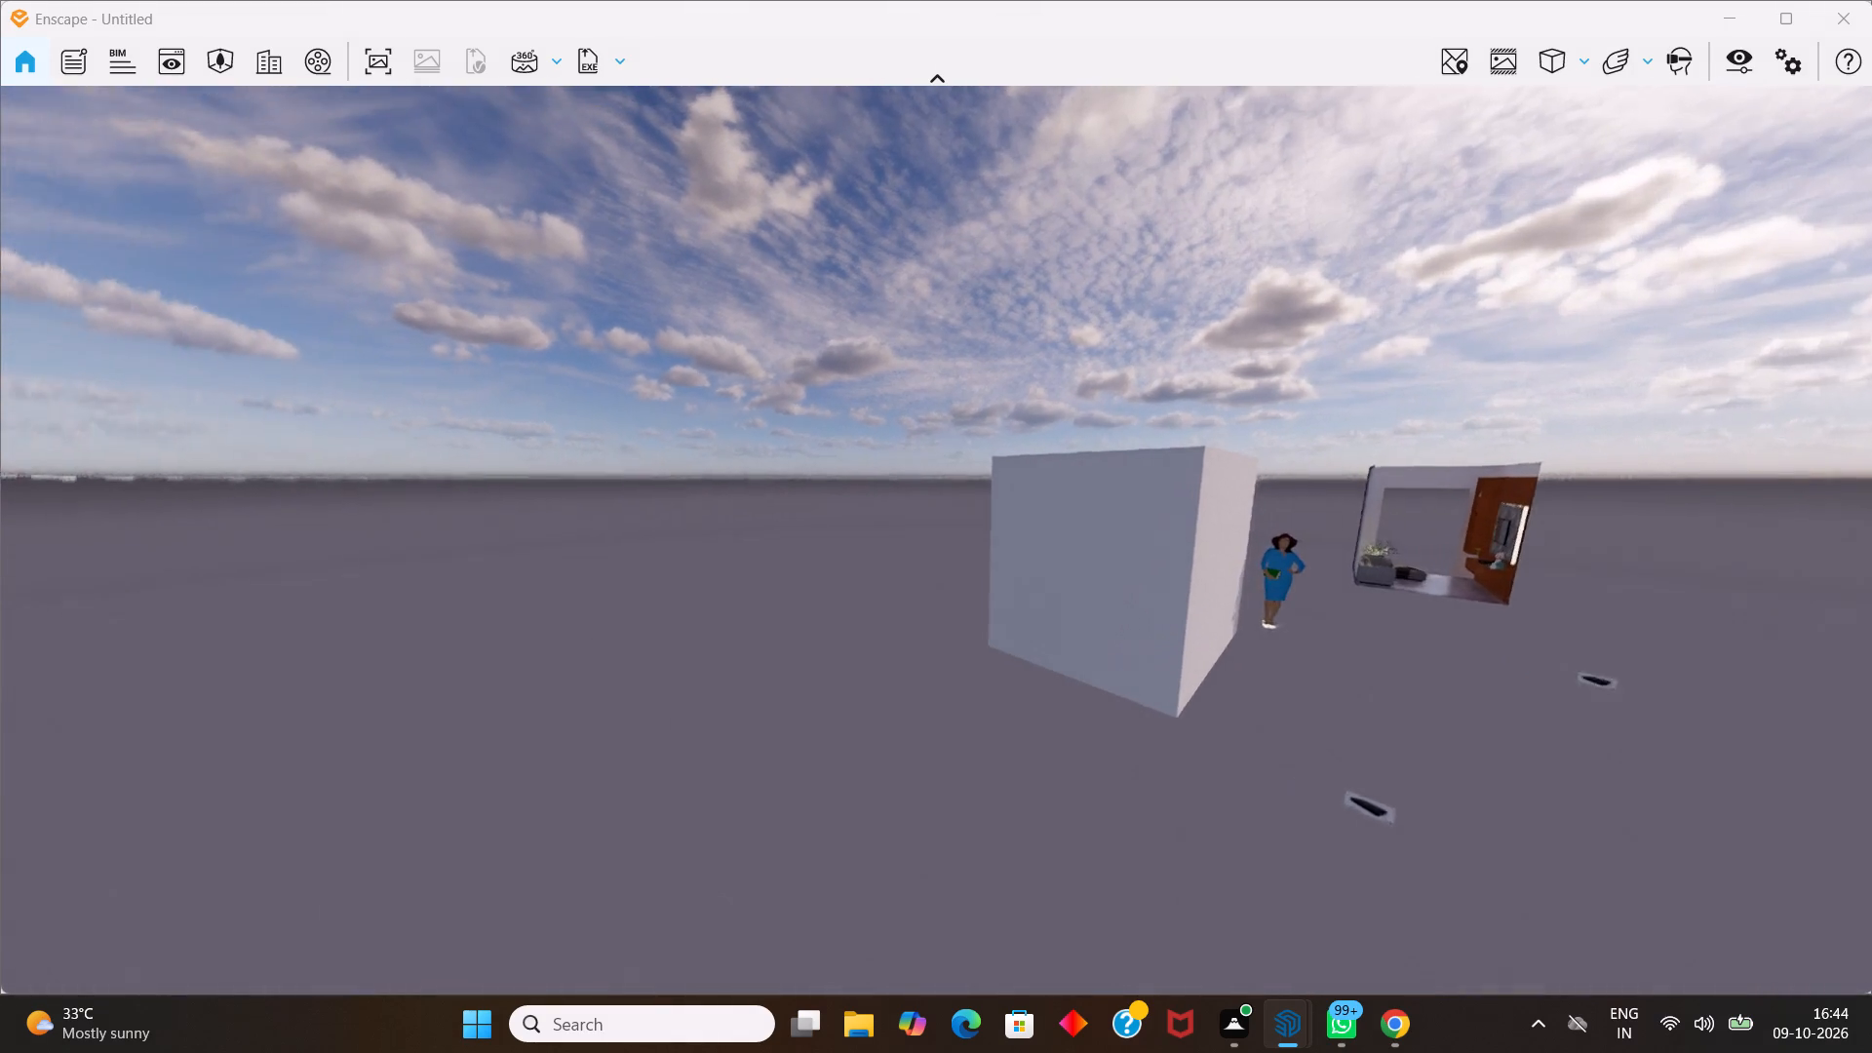
left_click_drag(754, 593, 752, 595)
middle_click_drag(754, 593, 943, 543)
scroll(1384, 715, "up", 6)
scroll(1385, 689, "down", 6)
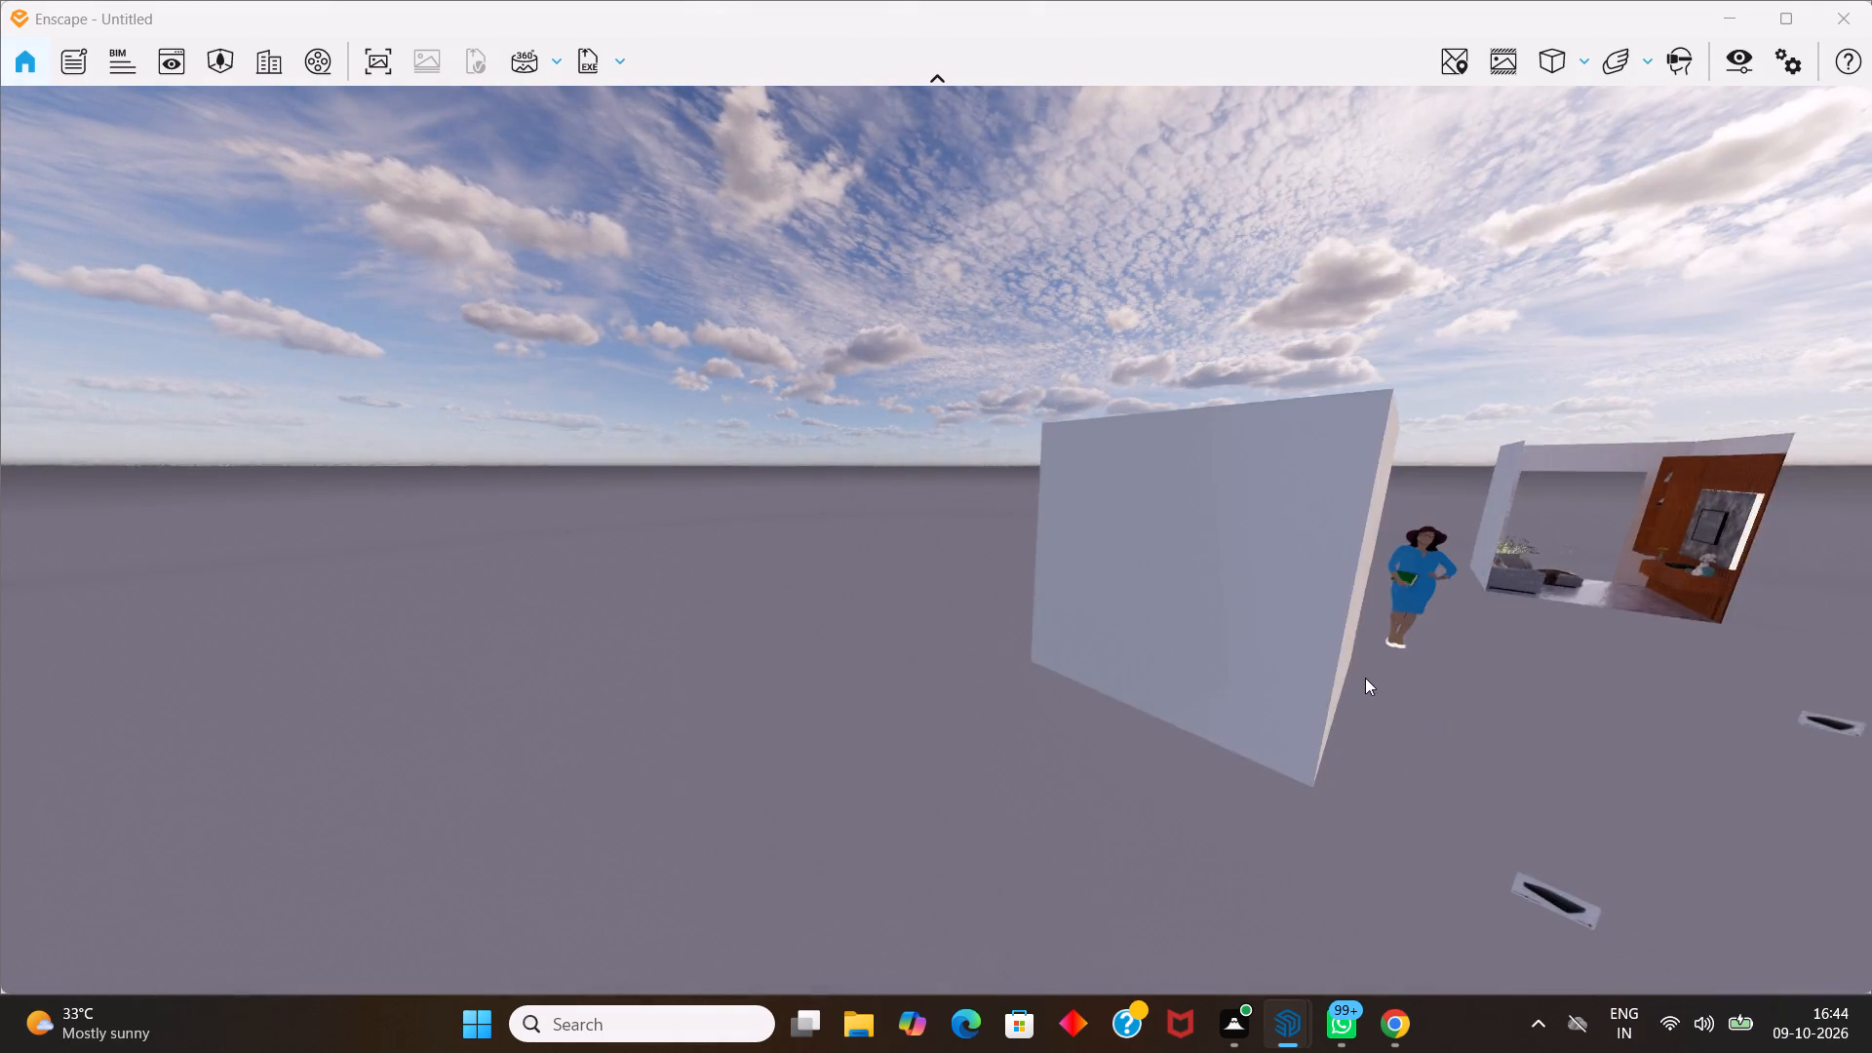
scroll(1365, 678, "down", 3)
middle_click_drag(1408, 633, 981, 561)
left_click_drag(1405, 633, 1109, 676)
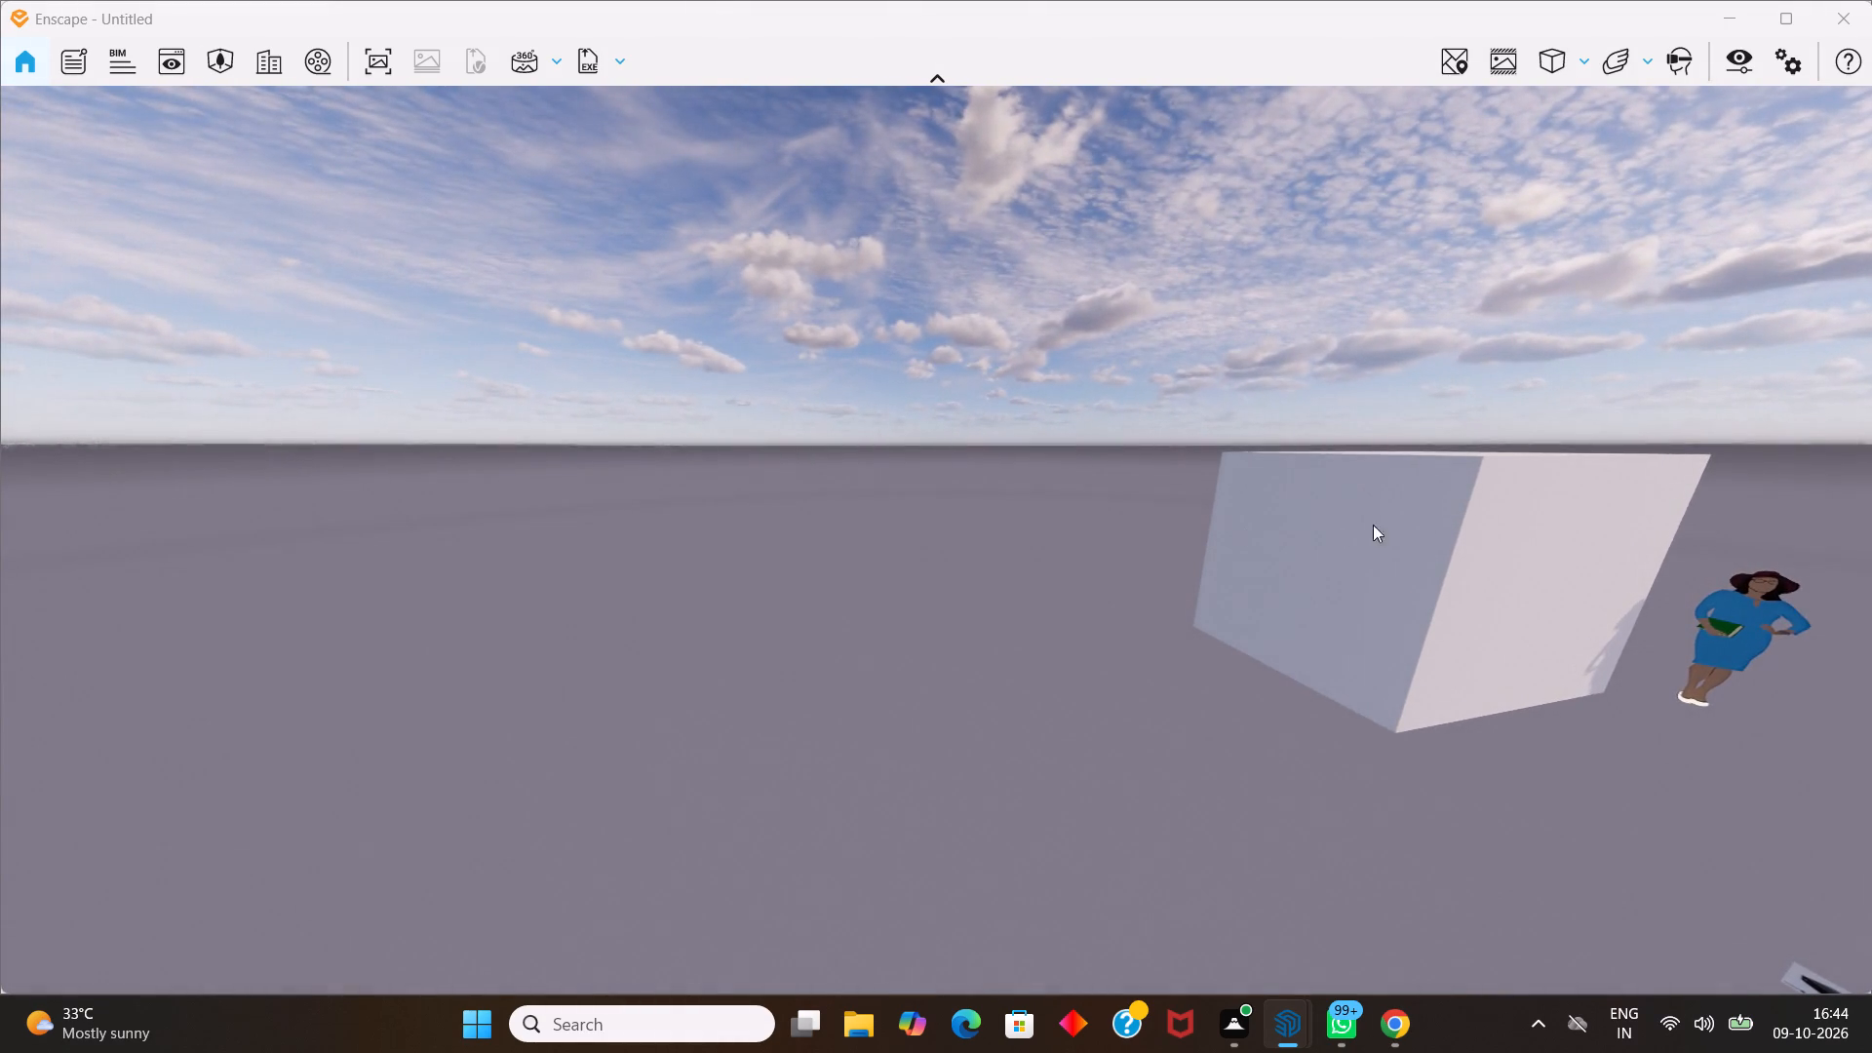
View the white block, standing figure and open living room together from progressively farther outside.
scroll(1671, 541, "up", 3)
scroll(1700, 536, "down", 10)
scroll(1580, 531, "down", 5)
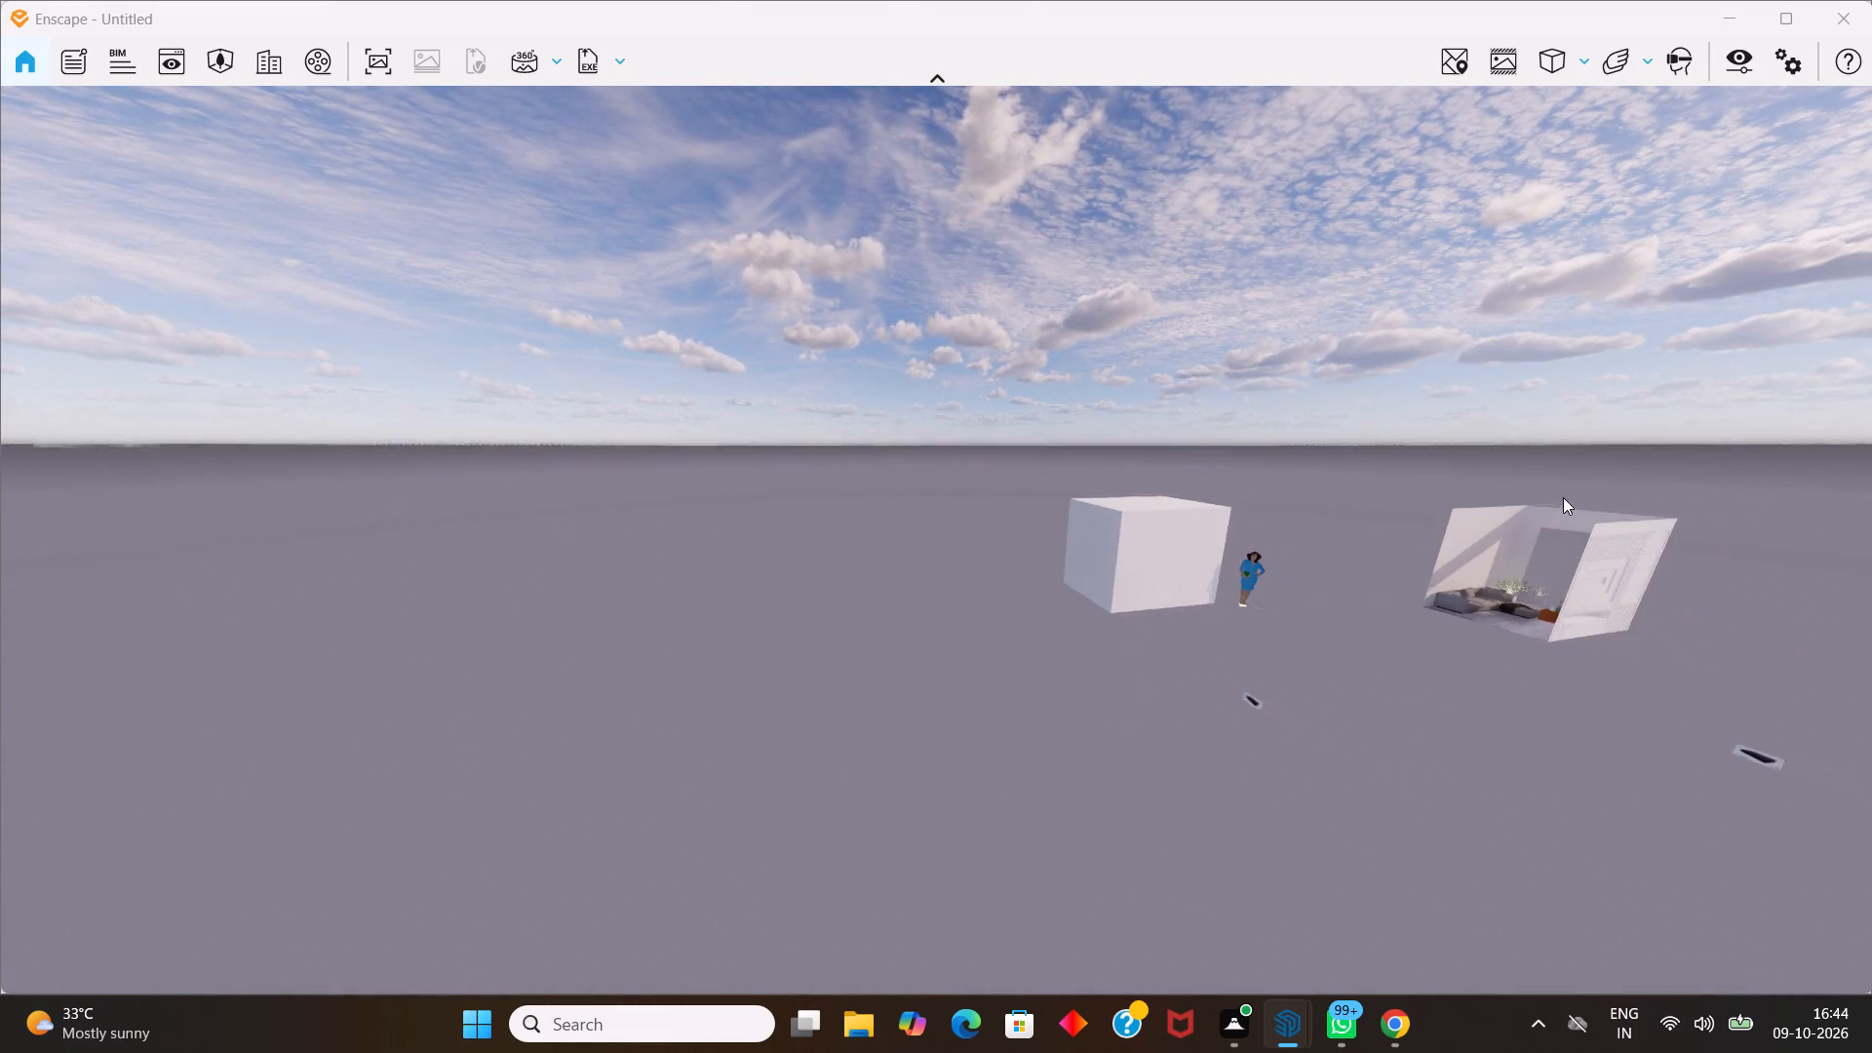
scroll(1543, 514, "down", 9)
left_click_drag(1540, 535, 1294, 520)
middle_click_drag(1443, 527, 954, 566)
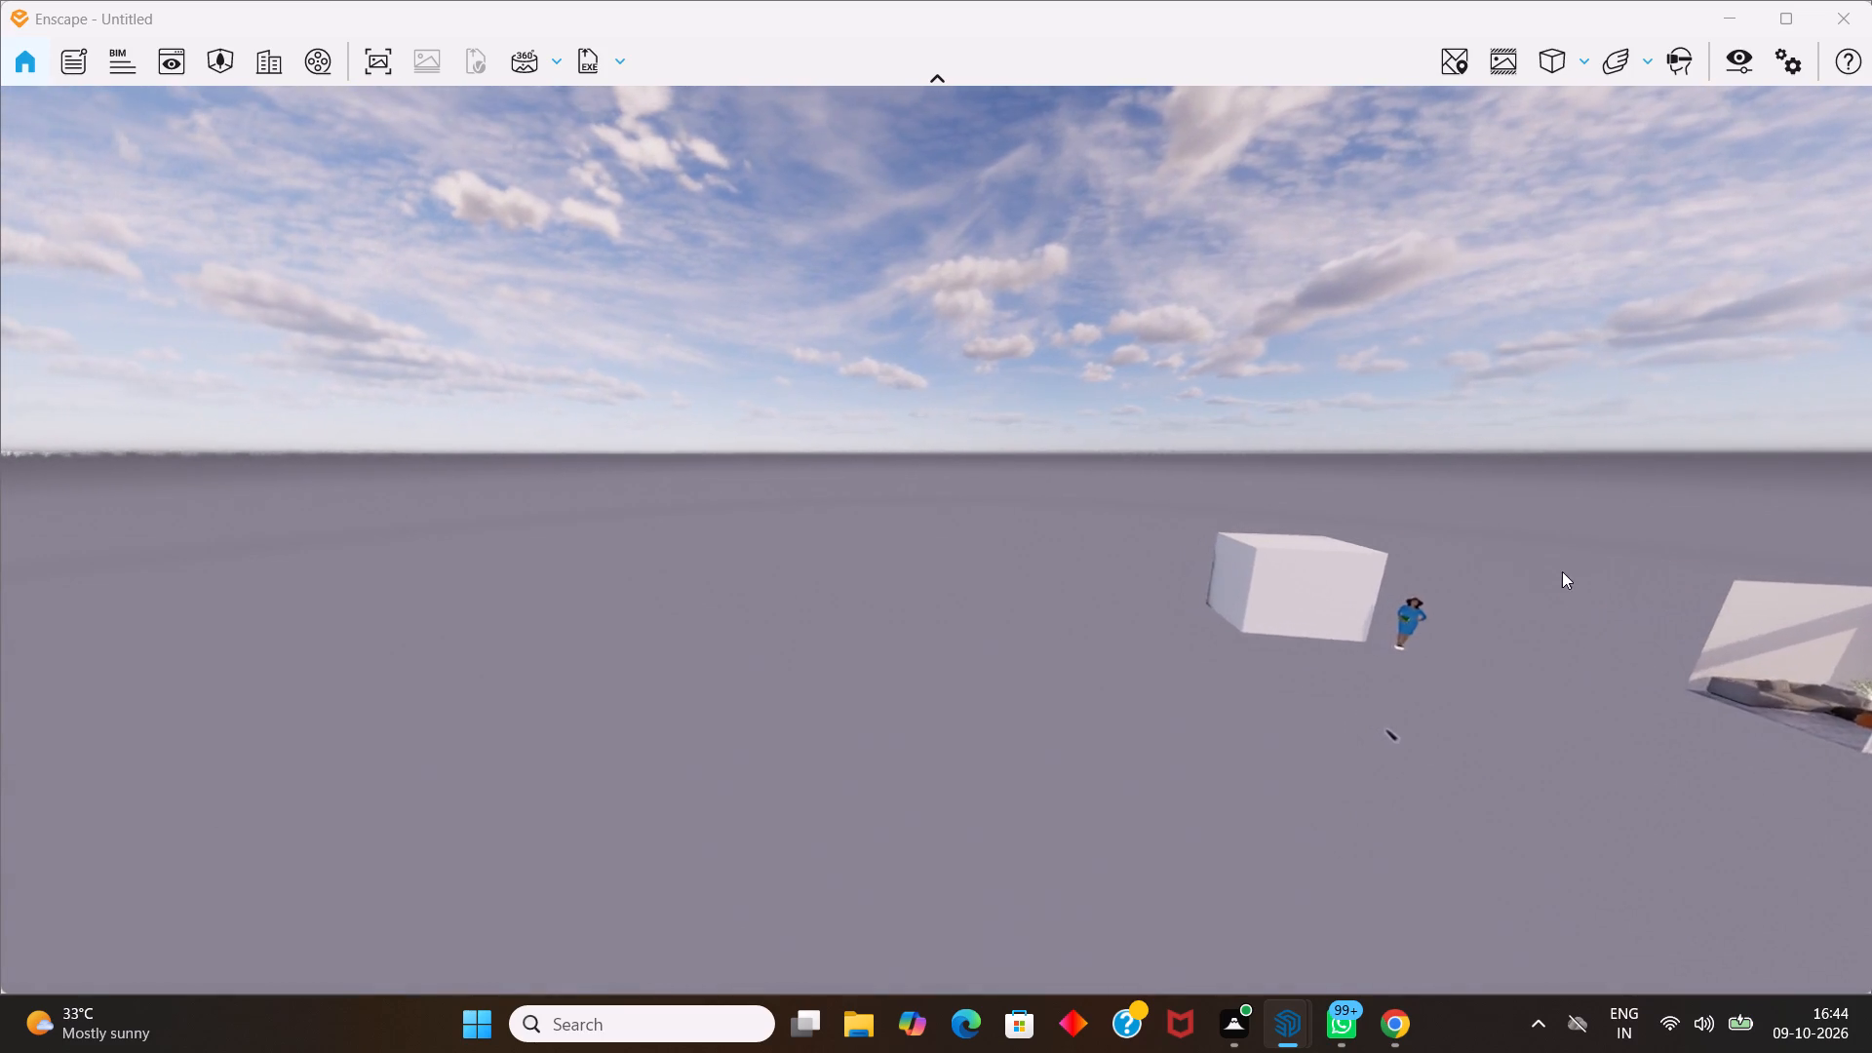
scroll(1562, 571, "up", 4)
scroll(1598, 562, "down", 11)
scroll(1693, 562, "up", 1)
scroll(1719, 569, "down", 12)
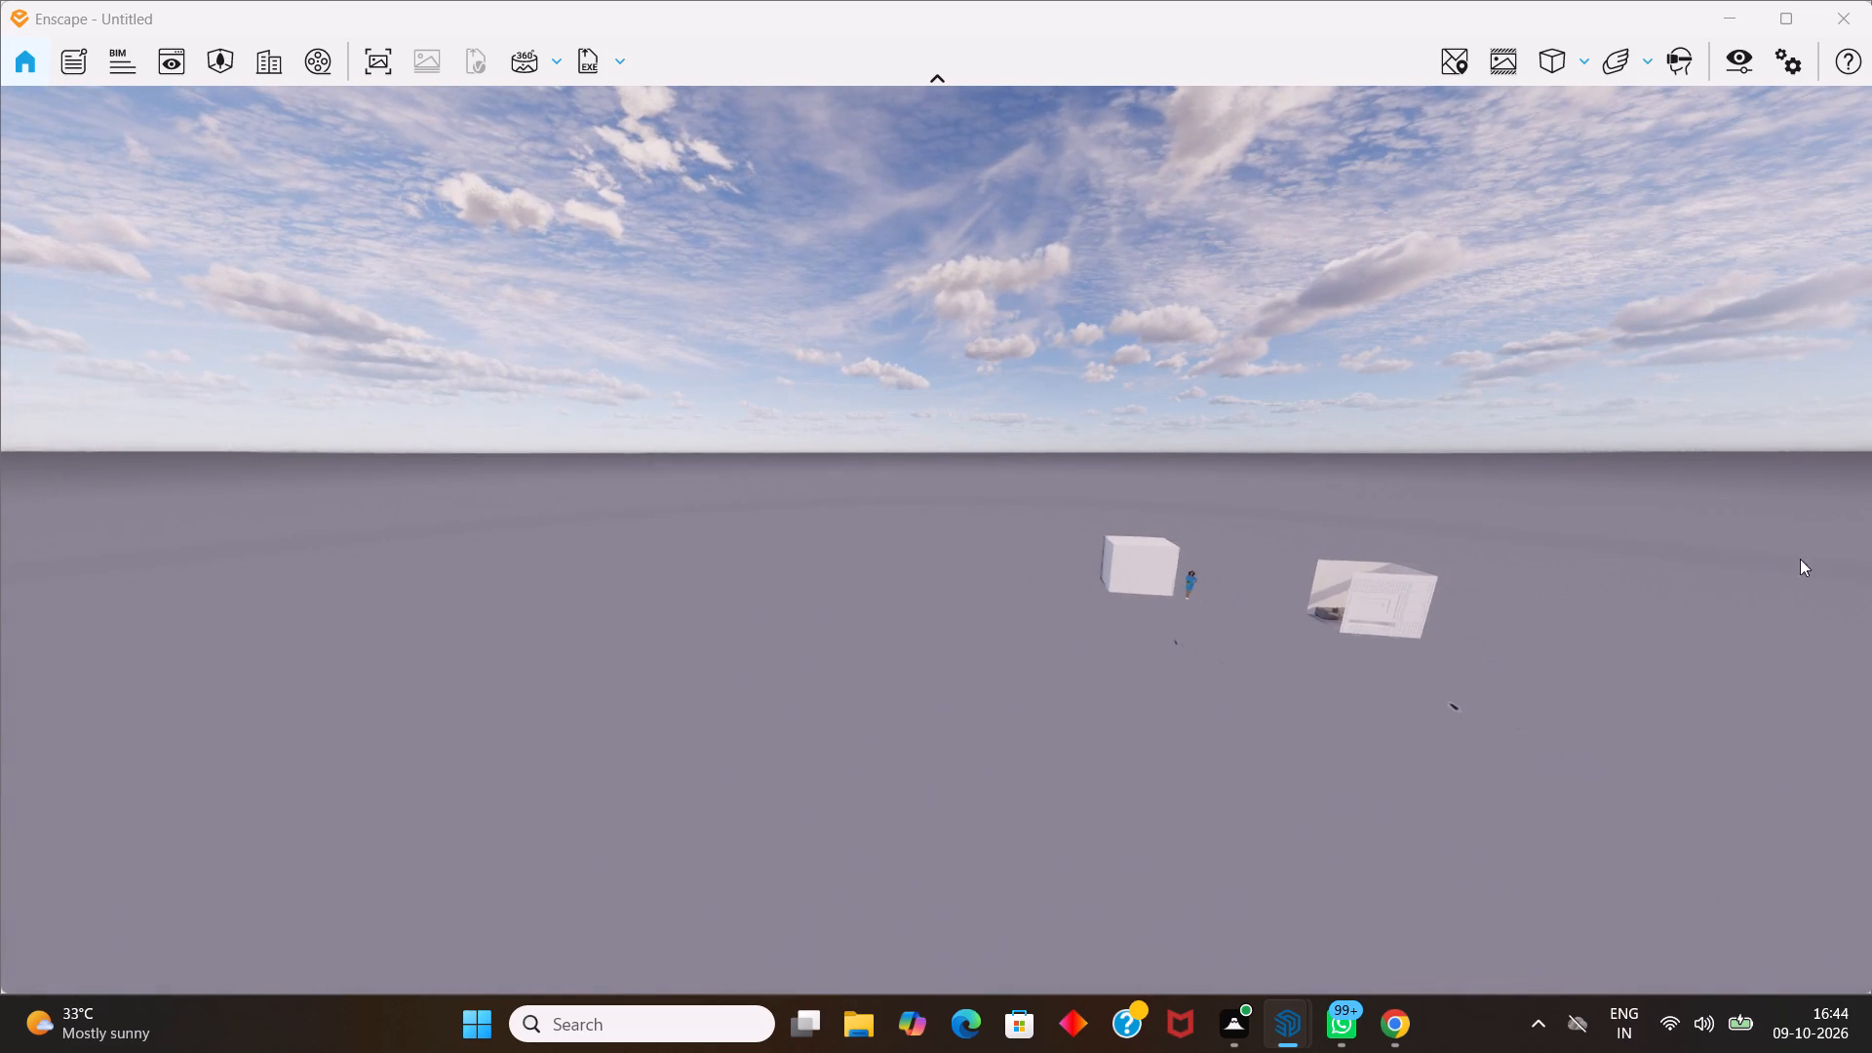
middle_click(1838, 554)
scroll(1838, 554, "up", 7)
scroll(1844, 542, "down", 20)
scroll(1844, 542, "down", 7)
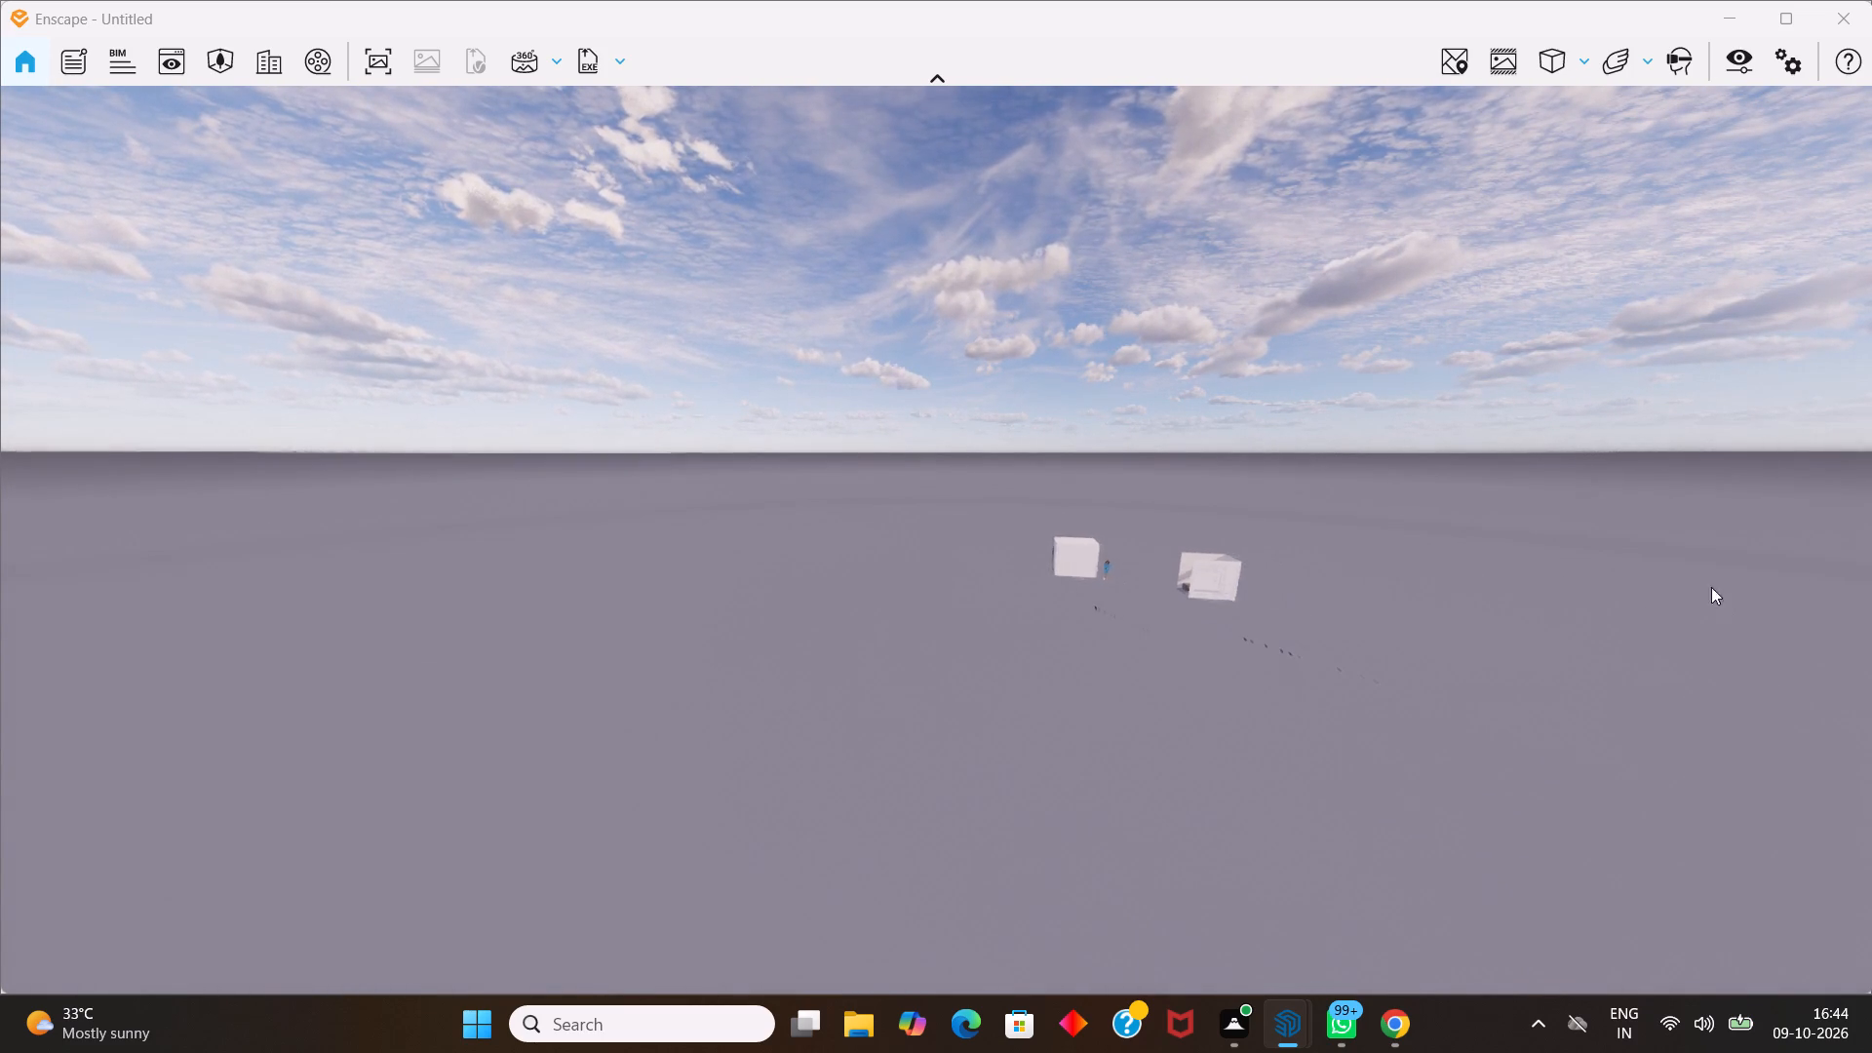
scroll(1711, 587, "down", 6)
middle_click_drag(1700, 583, 1011, 574)
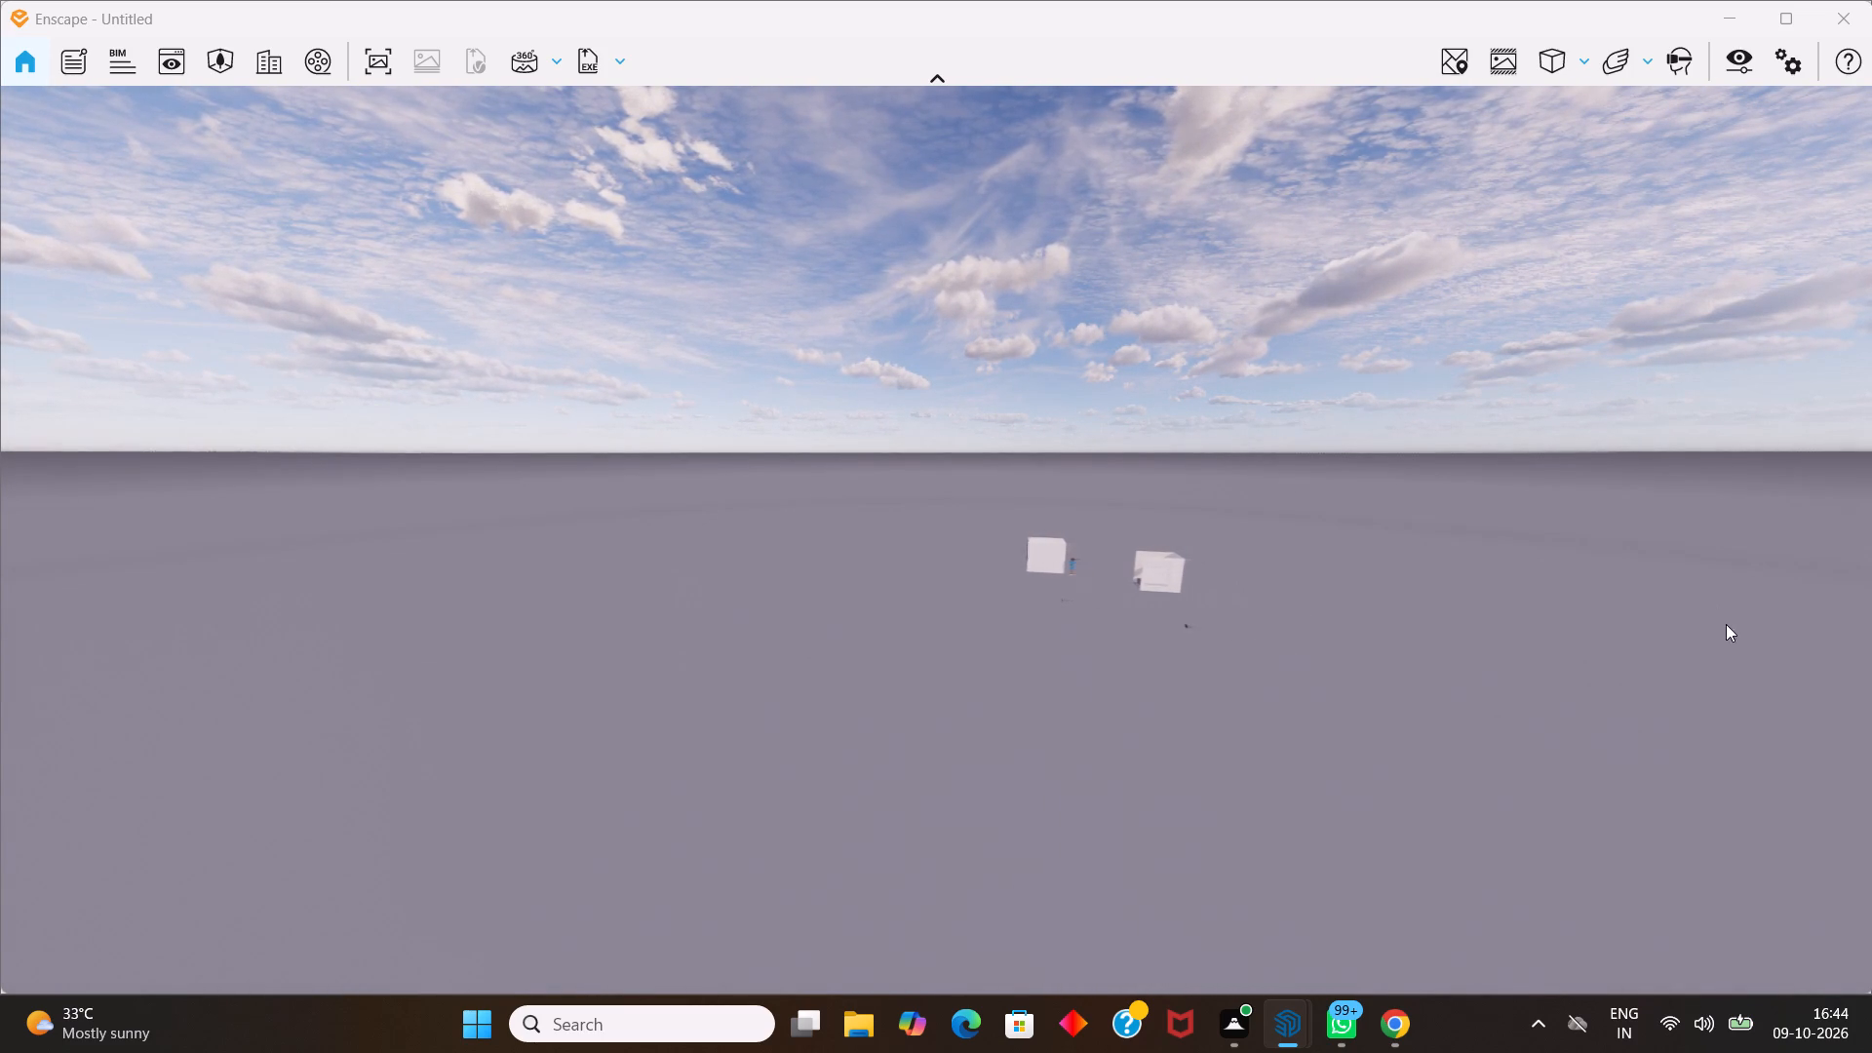
Compare distant exterior angles of the white block and open room against the sky.
middle_click_drag(1725, 626, 799, 531)
scroll(1723, 625, "up", 1)
left_click_drag(1722, 635, 1641, 455)
middle_click_drag(1722, 635, 1641, 455)
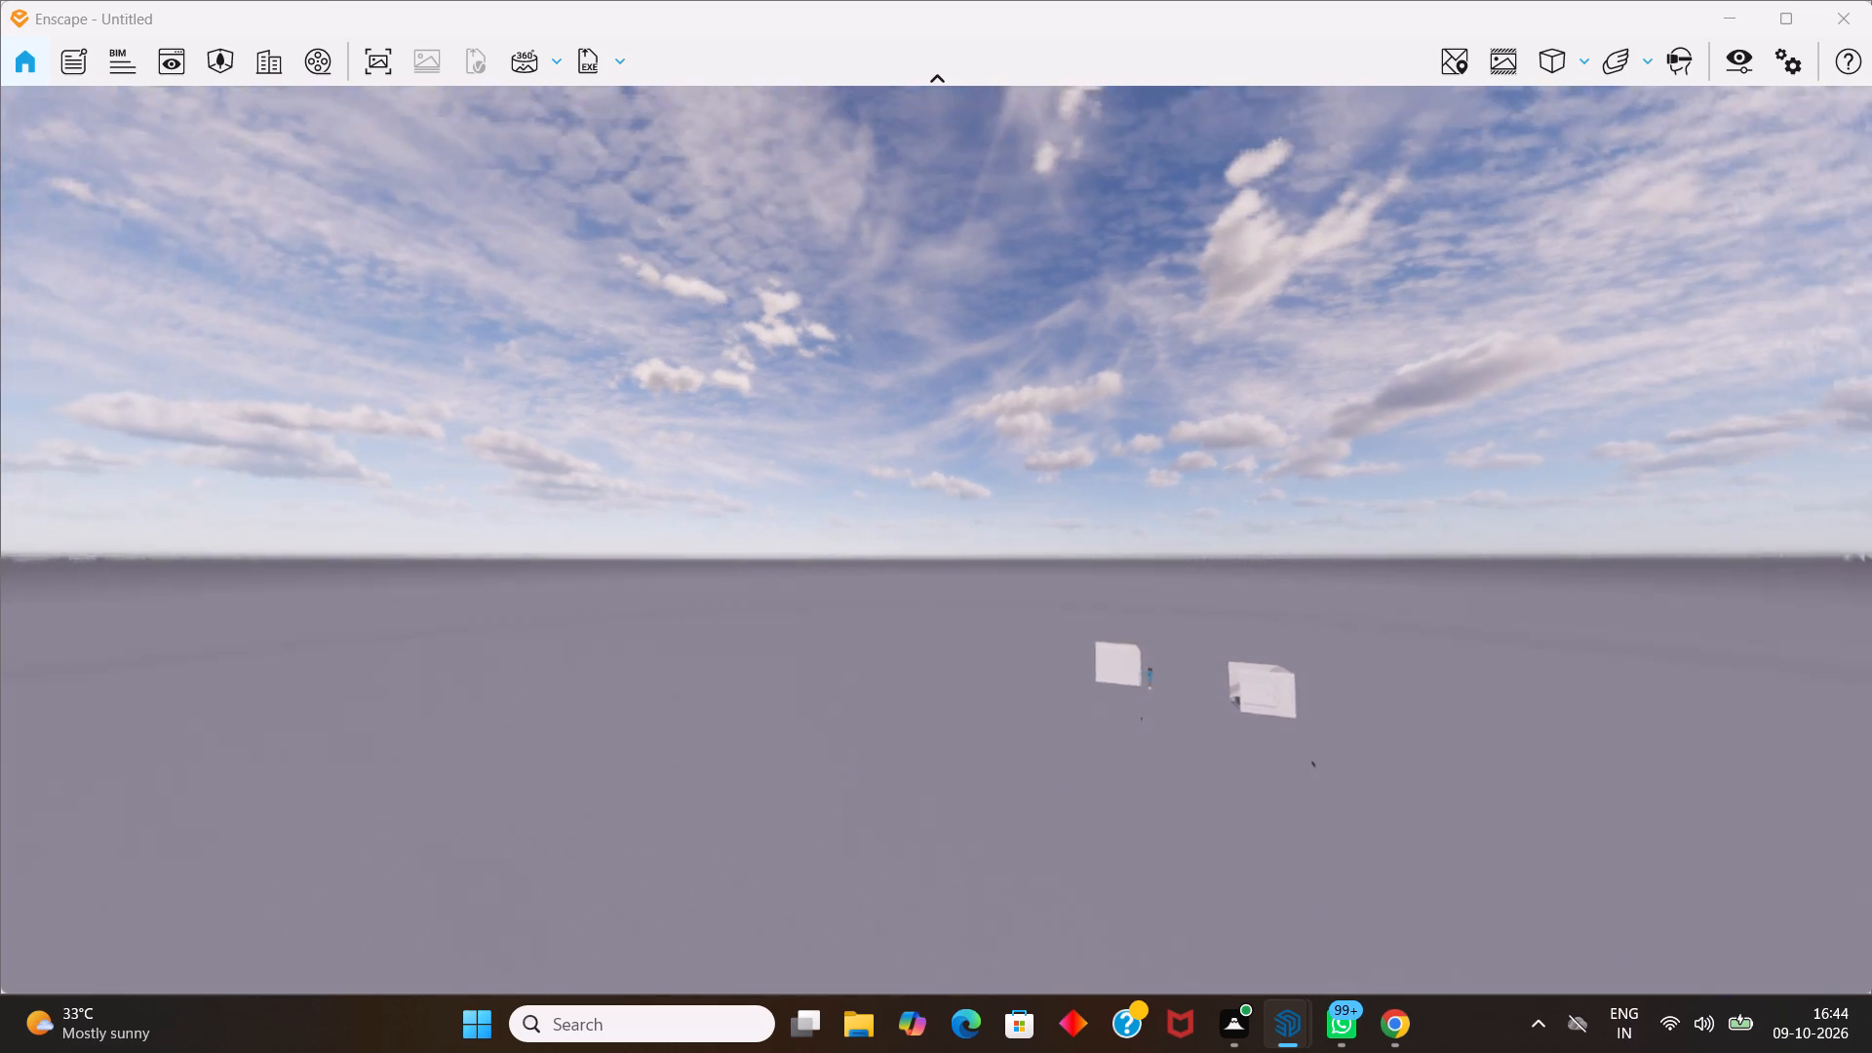
left_click_drag(1641, 455, 1657, 460)
middle_click_drag(1641, 455, 937, 539)
scroll(1721, 696, "up", 7)
scroll(1644, 762, "down", 1)
middle_click_drag(1647, 762, 1674, 757)
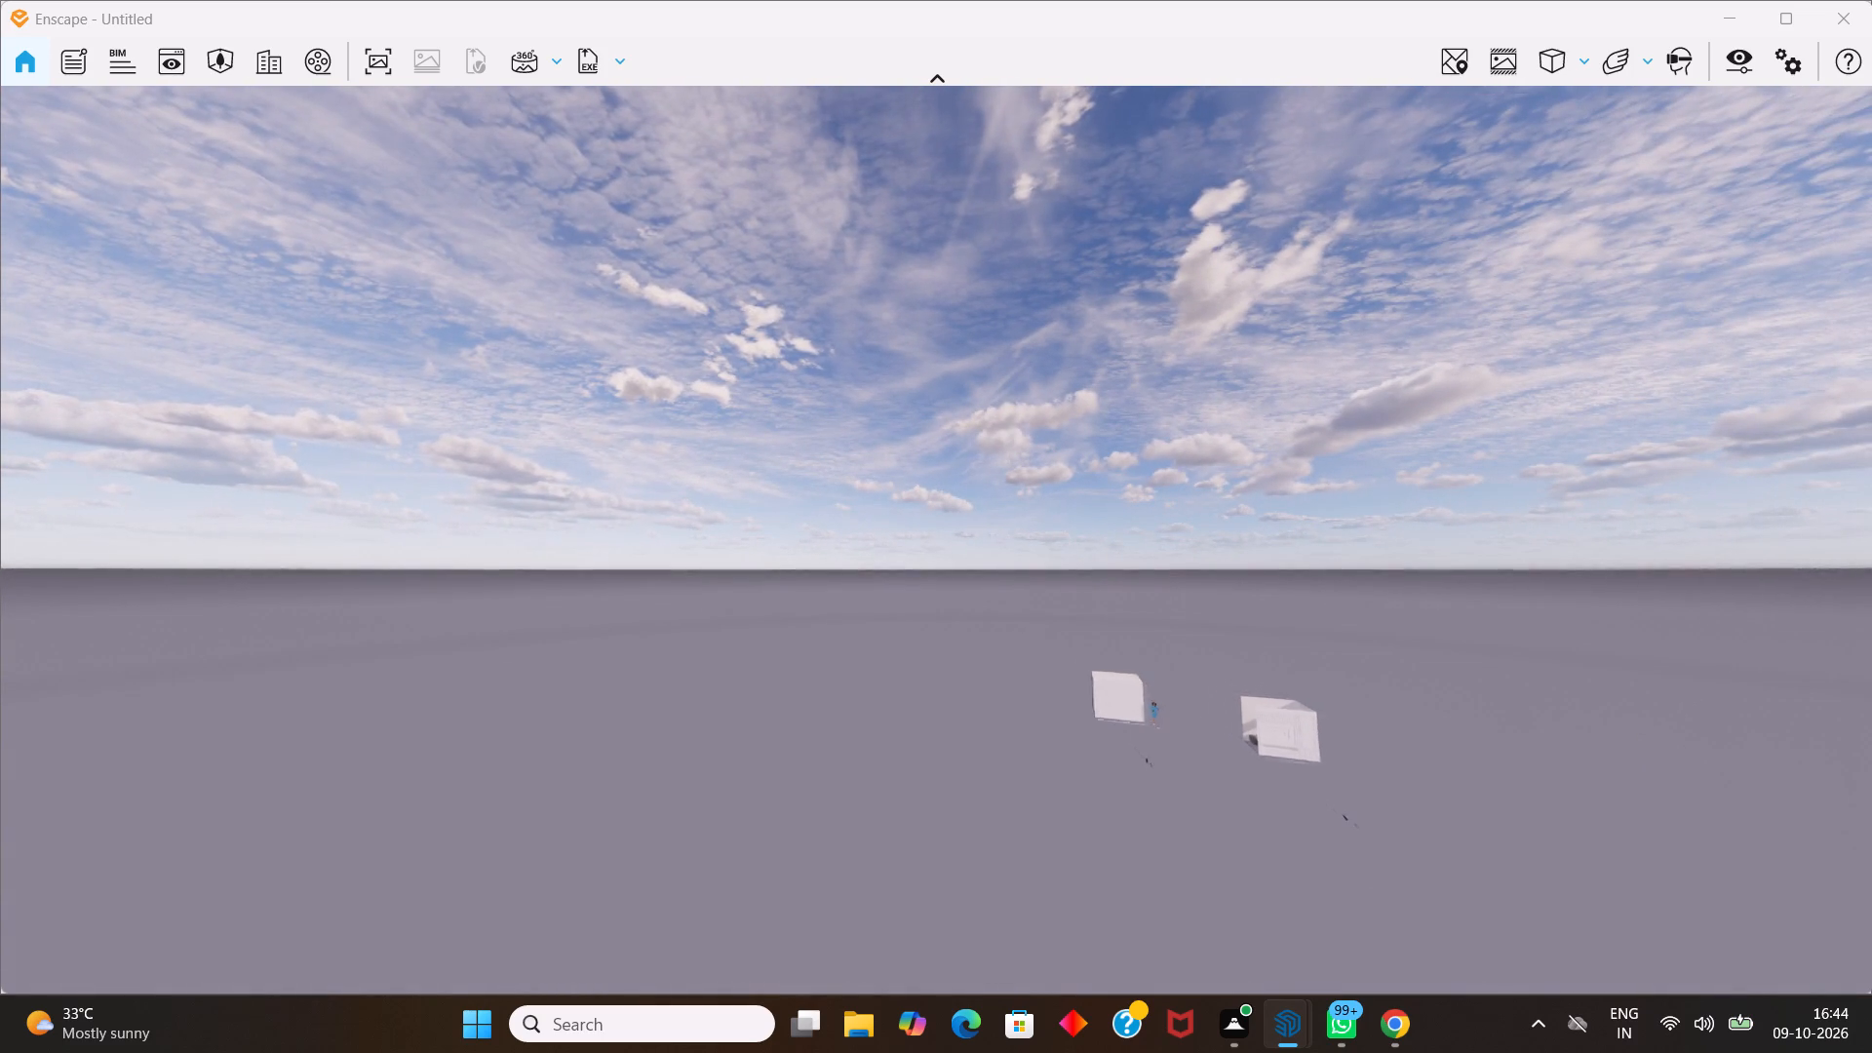
middle_click_drag(1674, 757, 925, 542)
left_click_drag(1780, 740, 1871, 693)
scroll(981, 805, "up", 3)
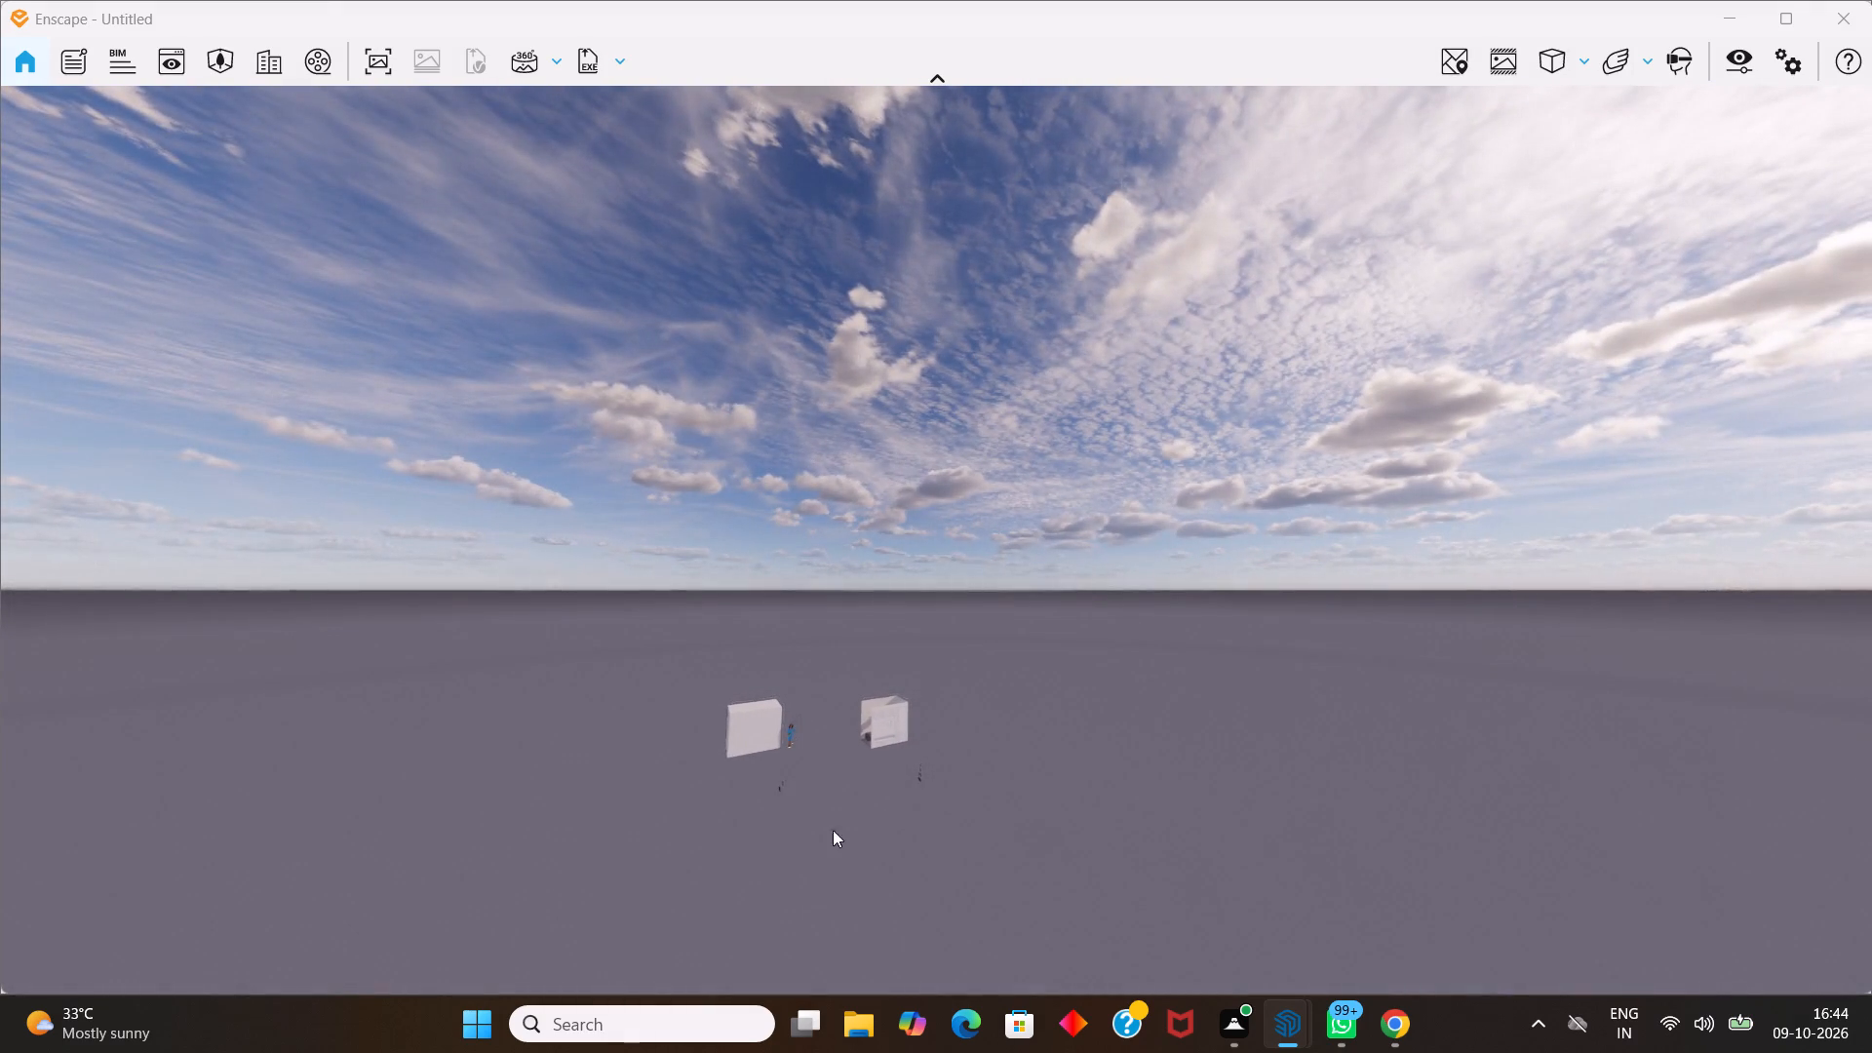
middle_click_drag(761, 830, 821, 533)
left_click_drag(1059, 542, 1306, 470)
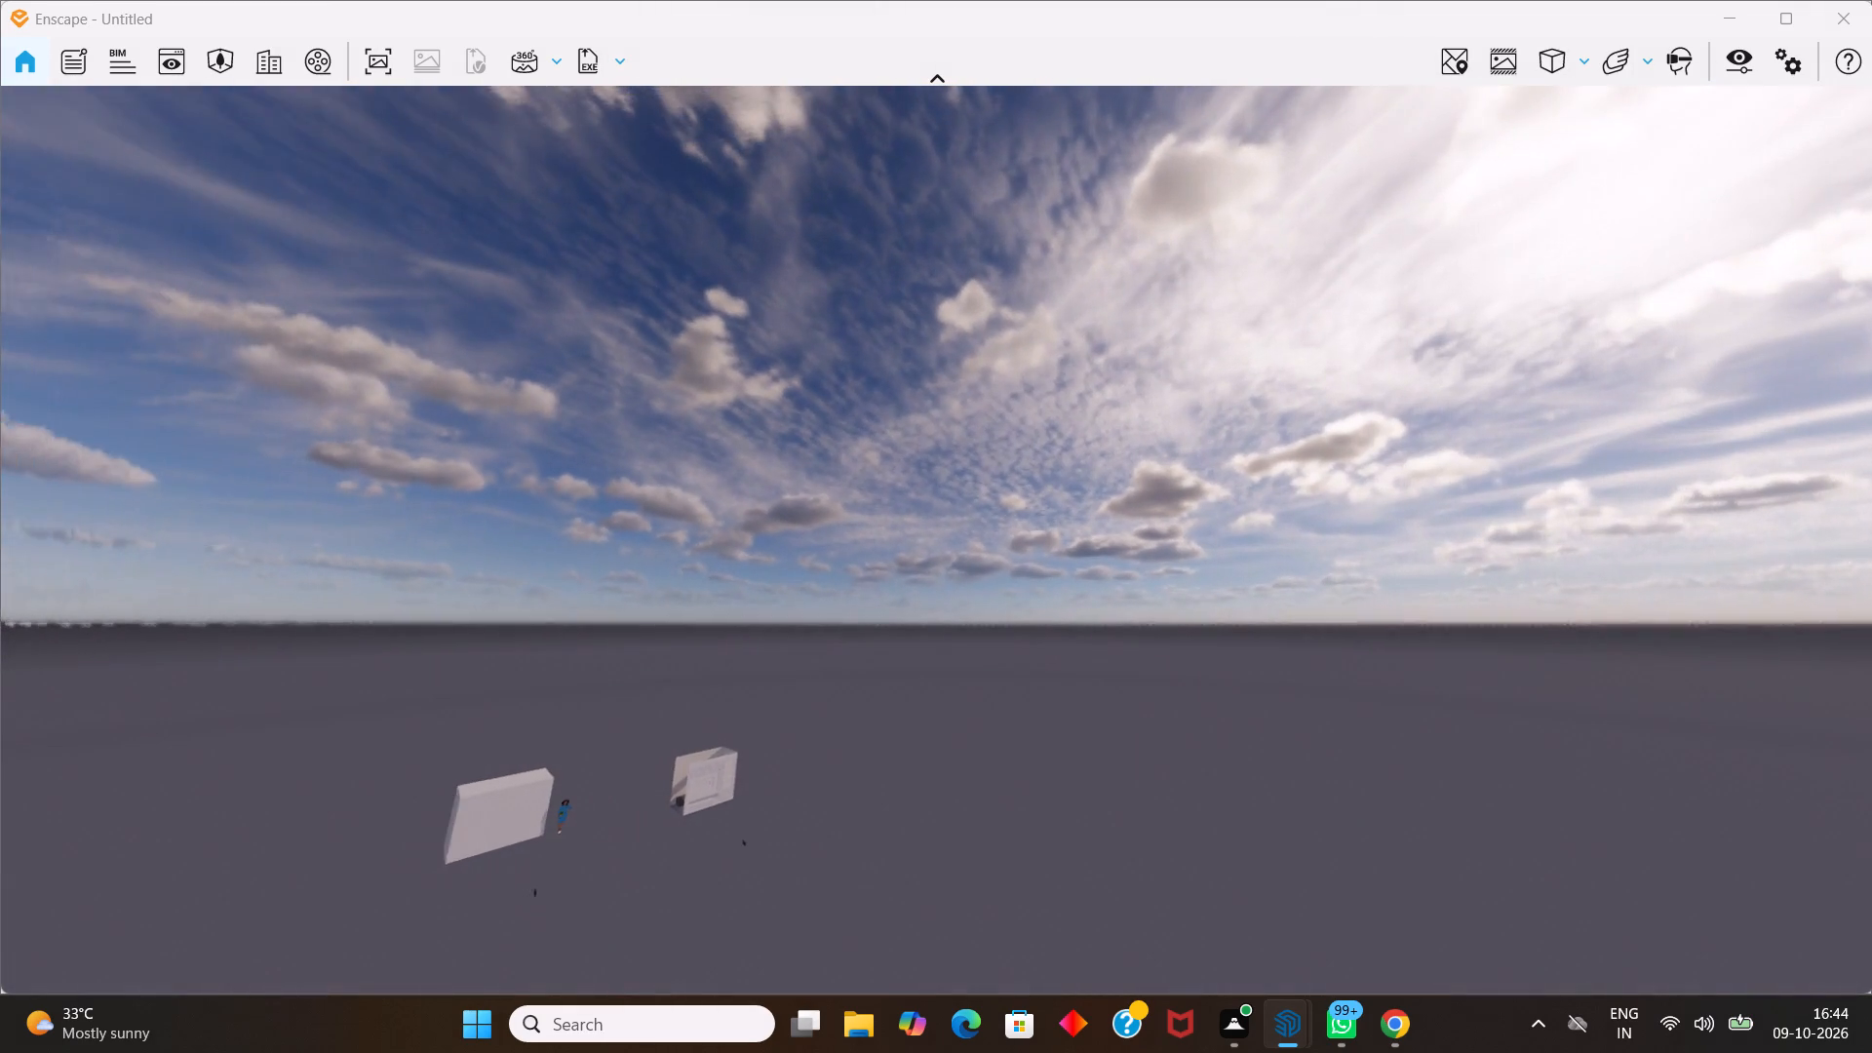
middle_click_drag(821, 533, 741, 532)
scroll(746, 804, "up", 1)
scroll(597, 832, "down", 16)
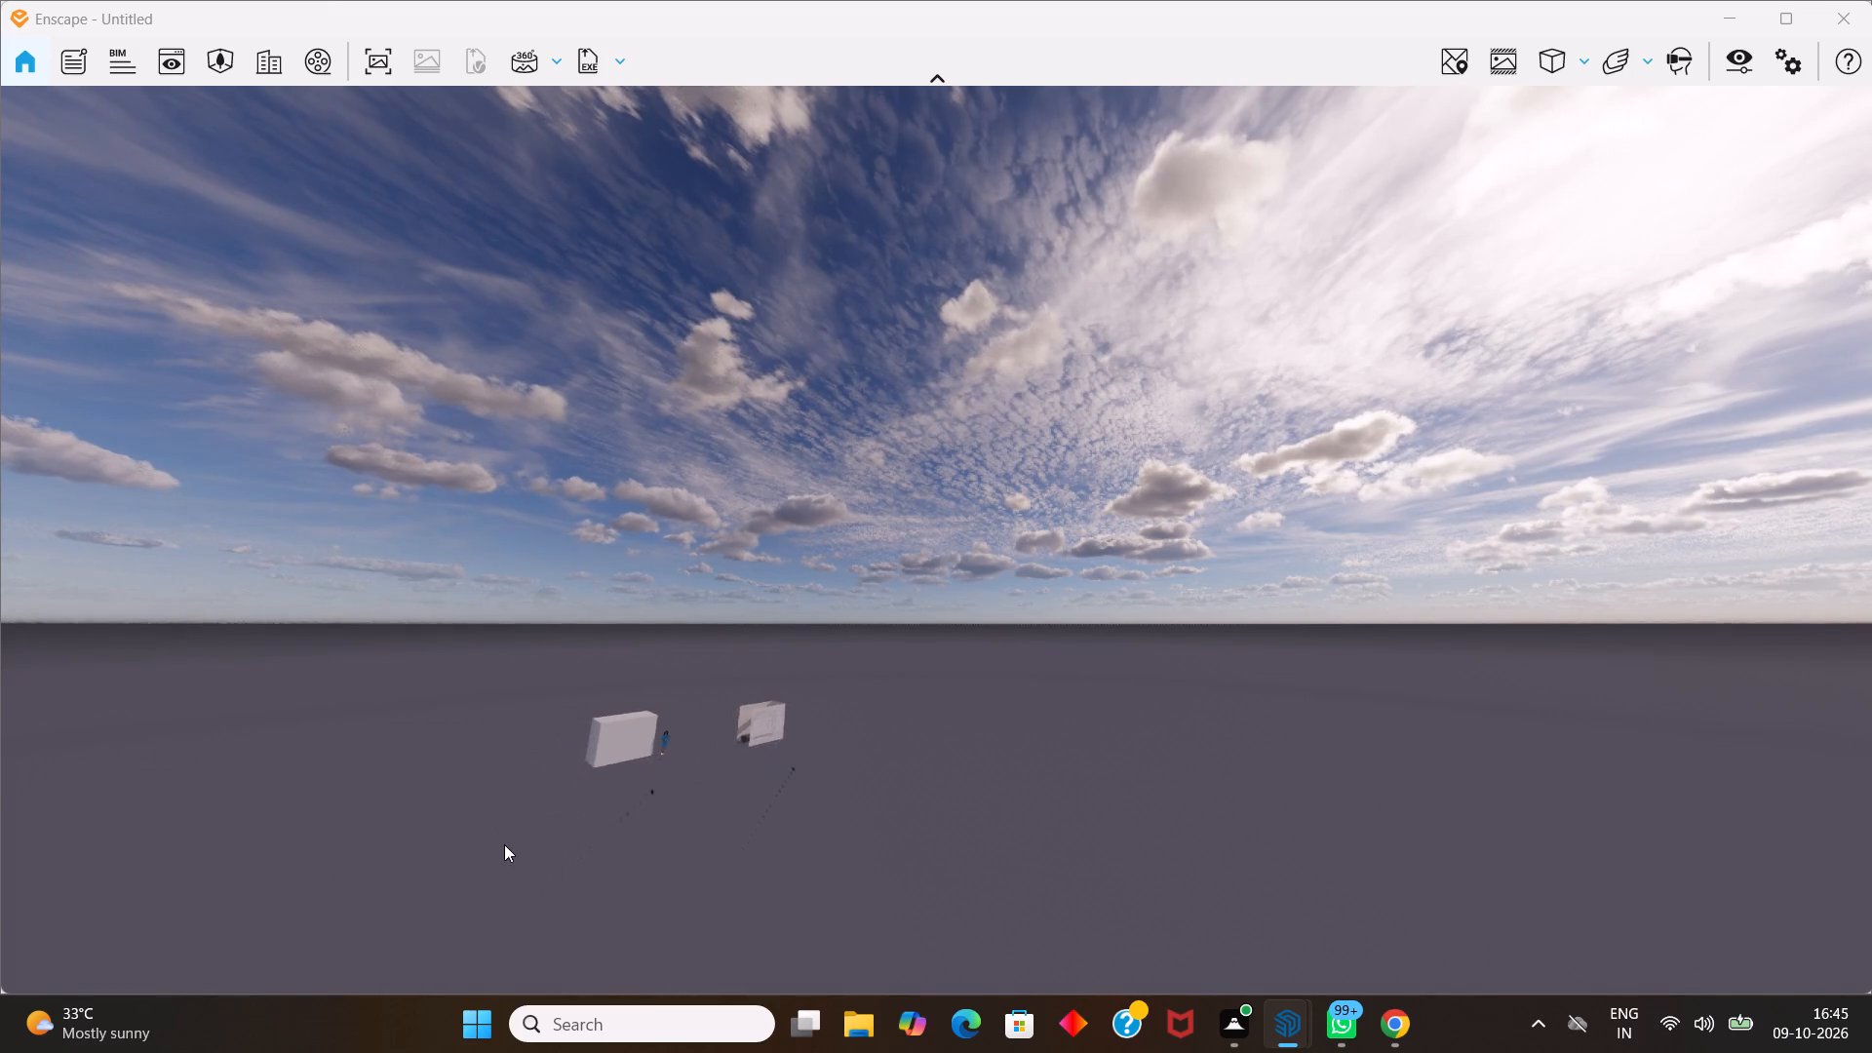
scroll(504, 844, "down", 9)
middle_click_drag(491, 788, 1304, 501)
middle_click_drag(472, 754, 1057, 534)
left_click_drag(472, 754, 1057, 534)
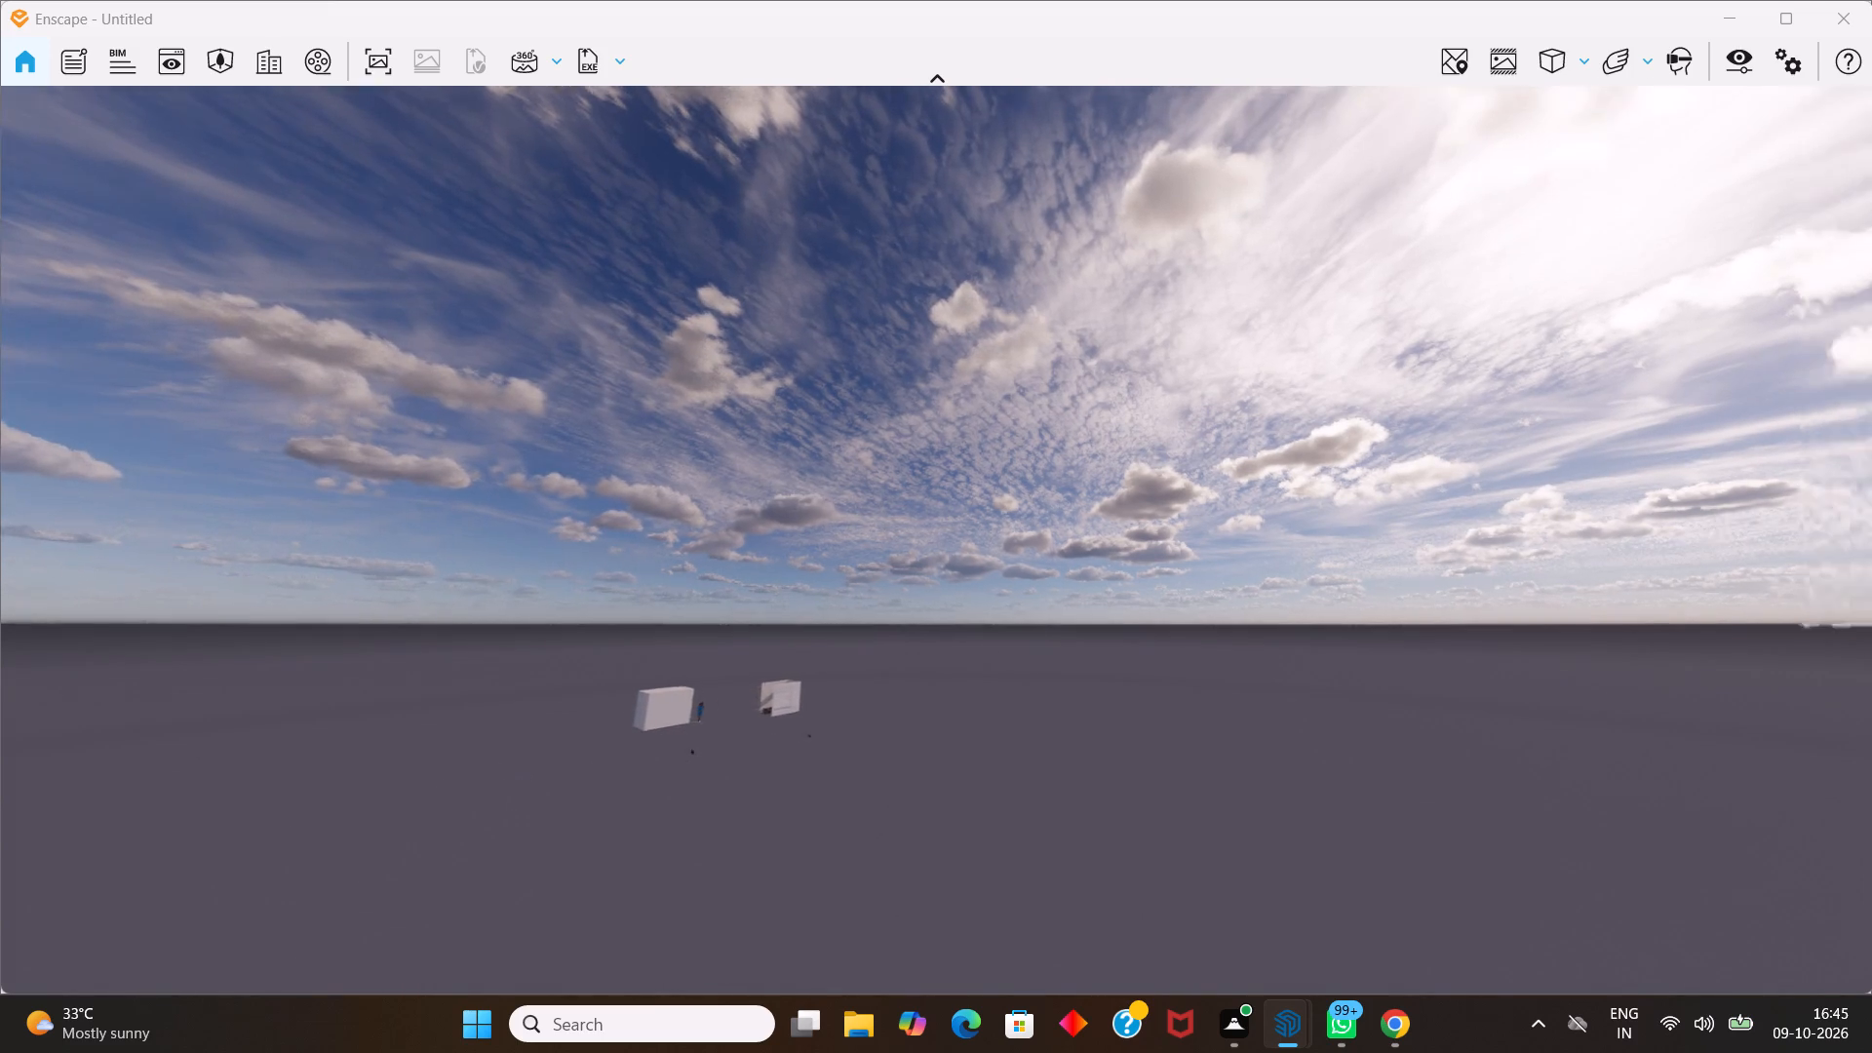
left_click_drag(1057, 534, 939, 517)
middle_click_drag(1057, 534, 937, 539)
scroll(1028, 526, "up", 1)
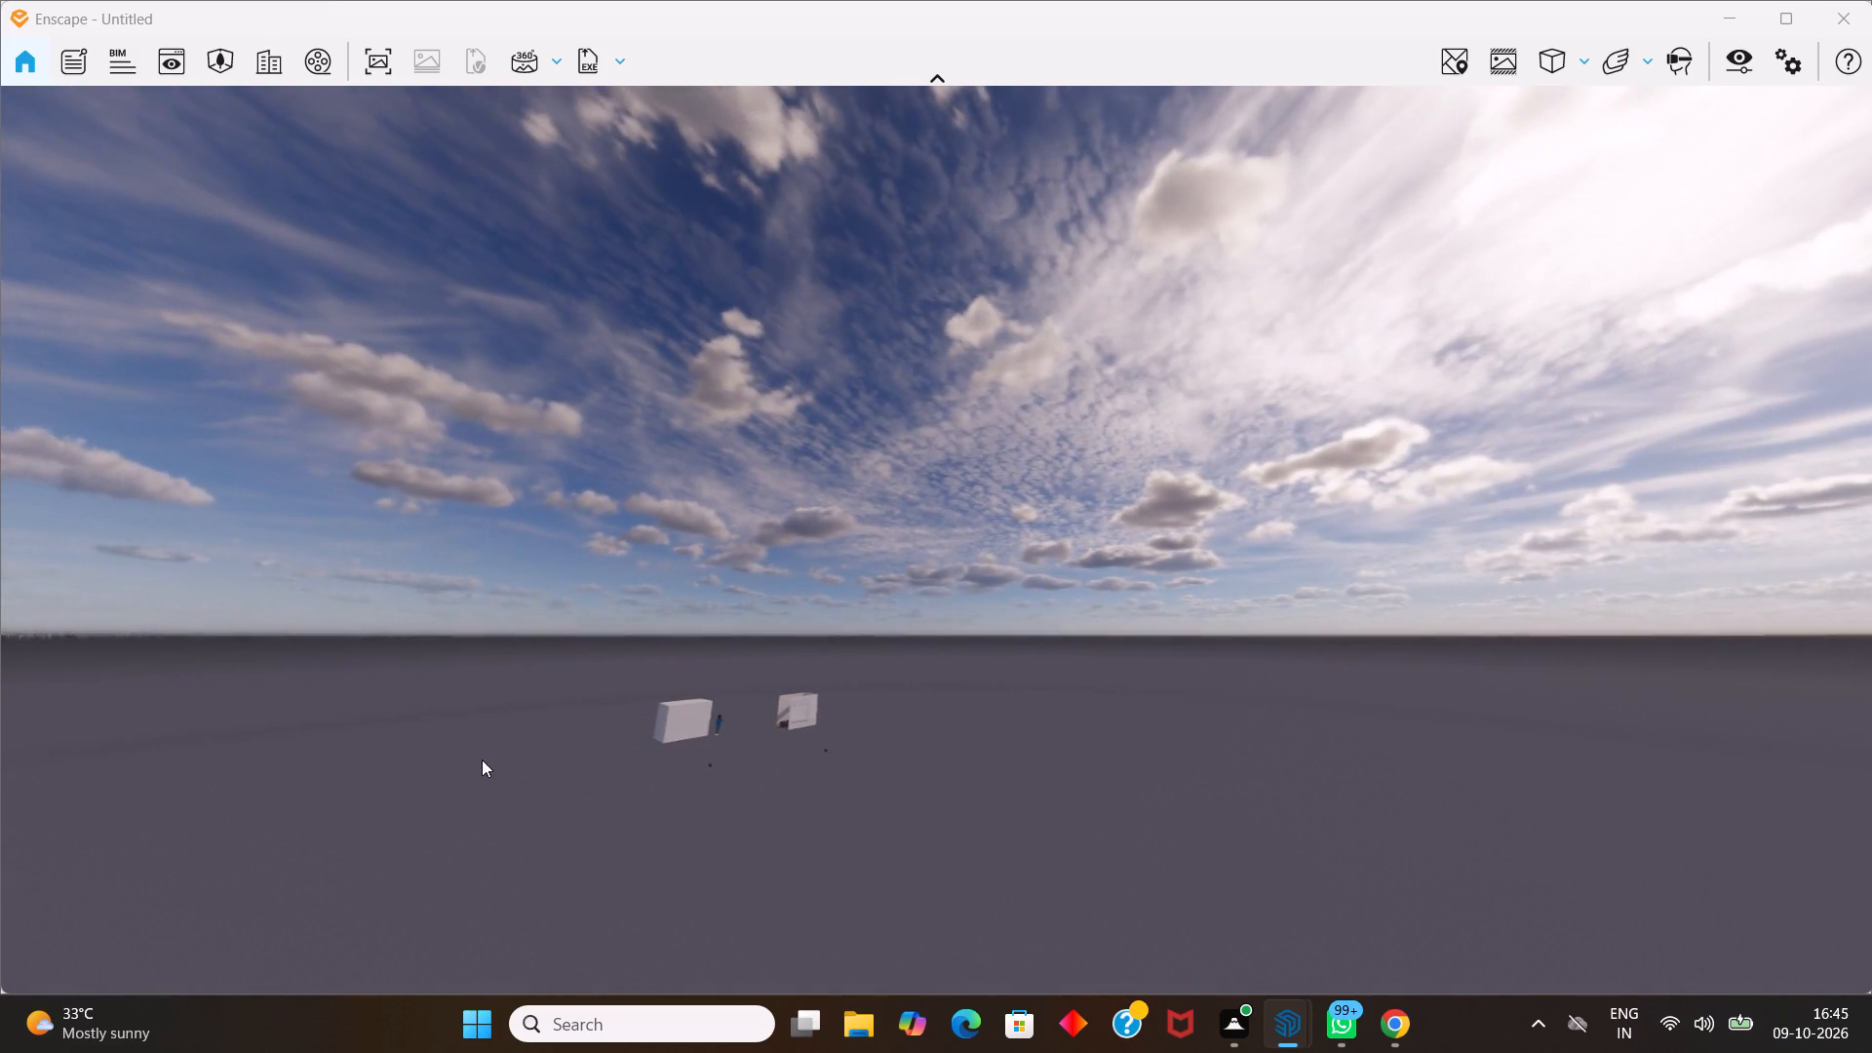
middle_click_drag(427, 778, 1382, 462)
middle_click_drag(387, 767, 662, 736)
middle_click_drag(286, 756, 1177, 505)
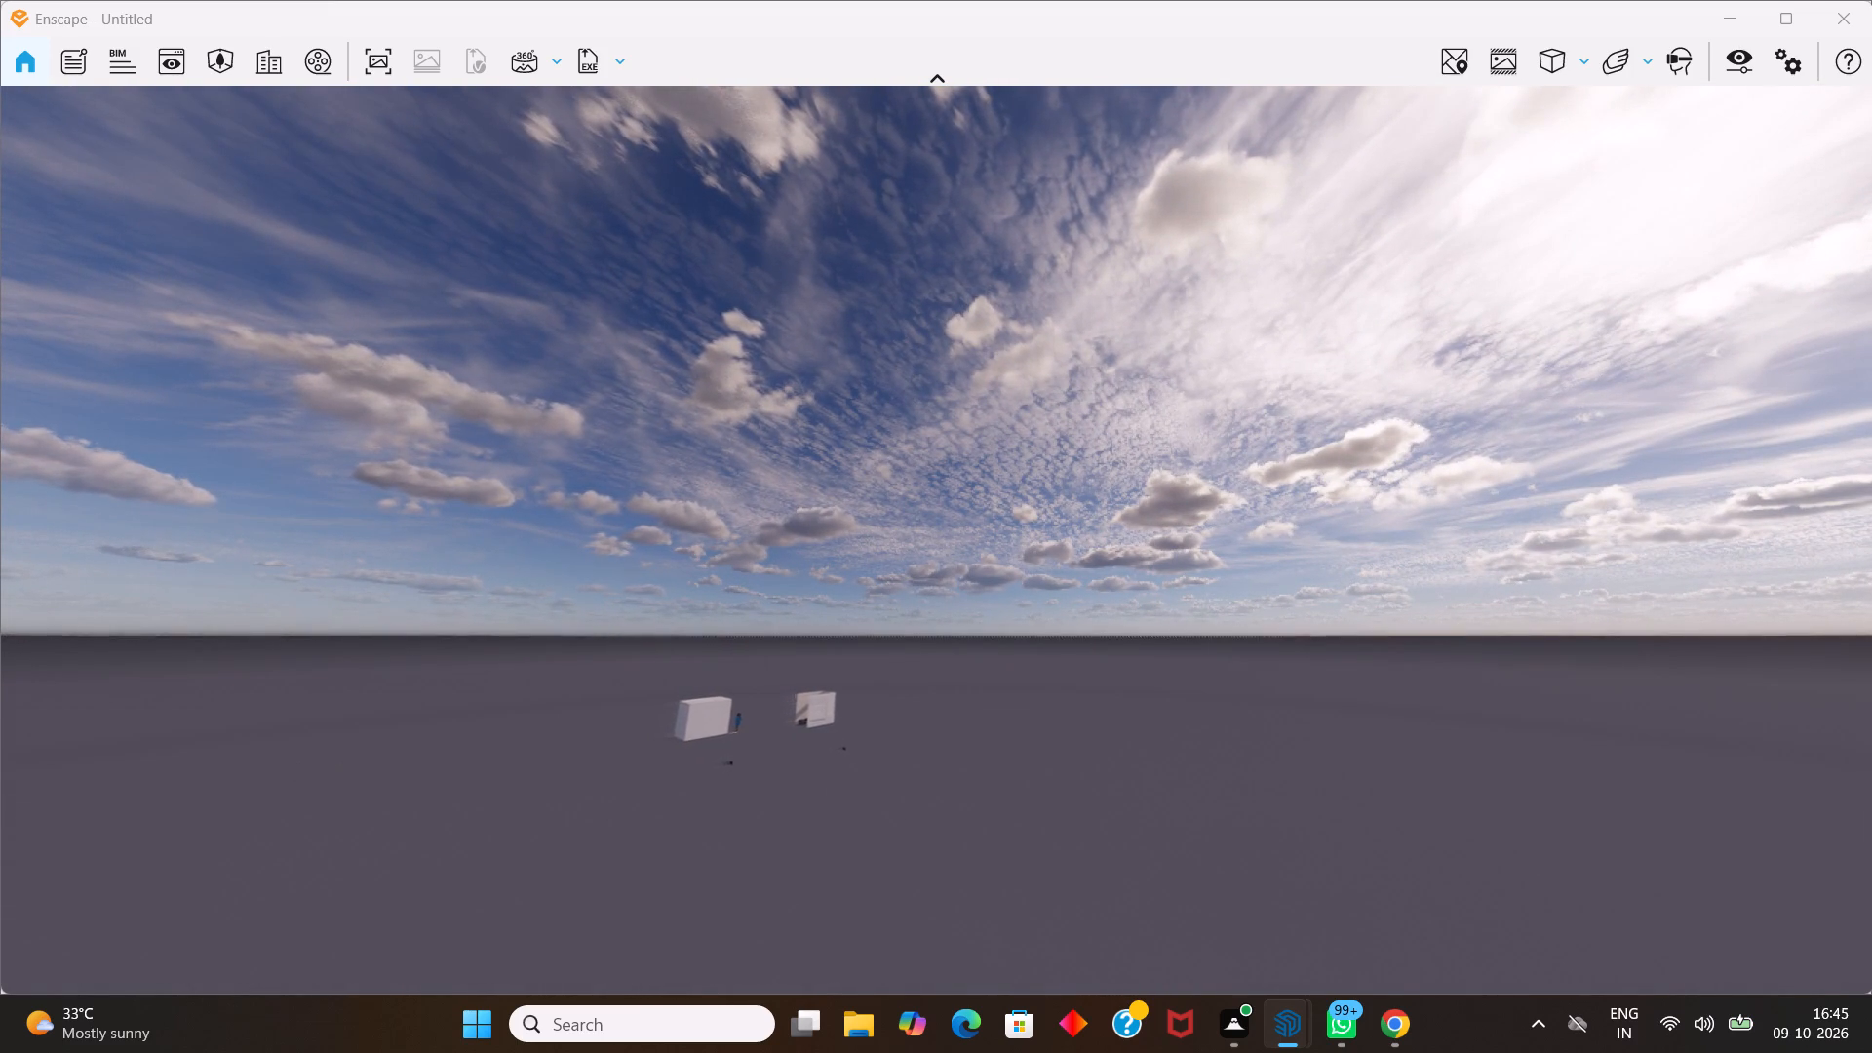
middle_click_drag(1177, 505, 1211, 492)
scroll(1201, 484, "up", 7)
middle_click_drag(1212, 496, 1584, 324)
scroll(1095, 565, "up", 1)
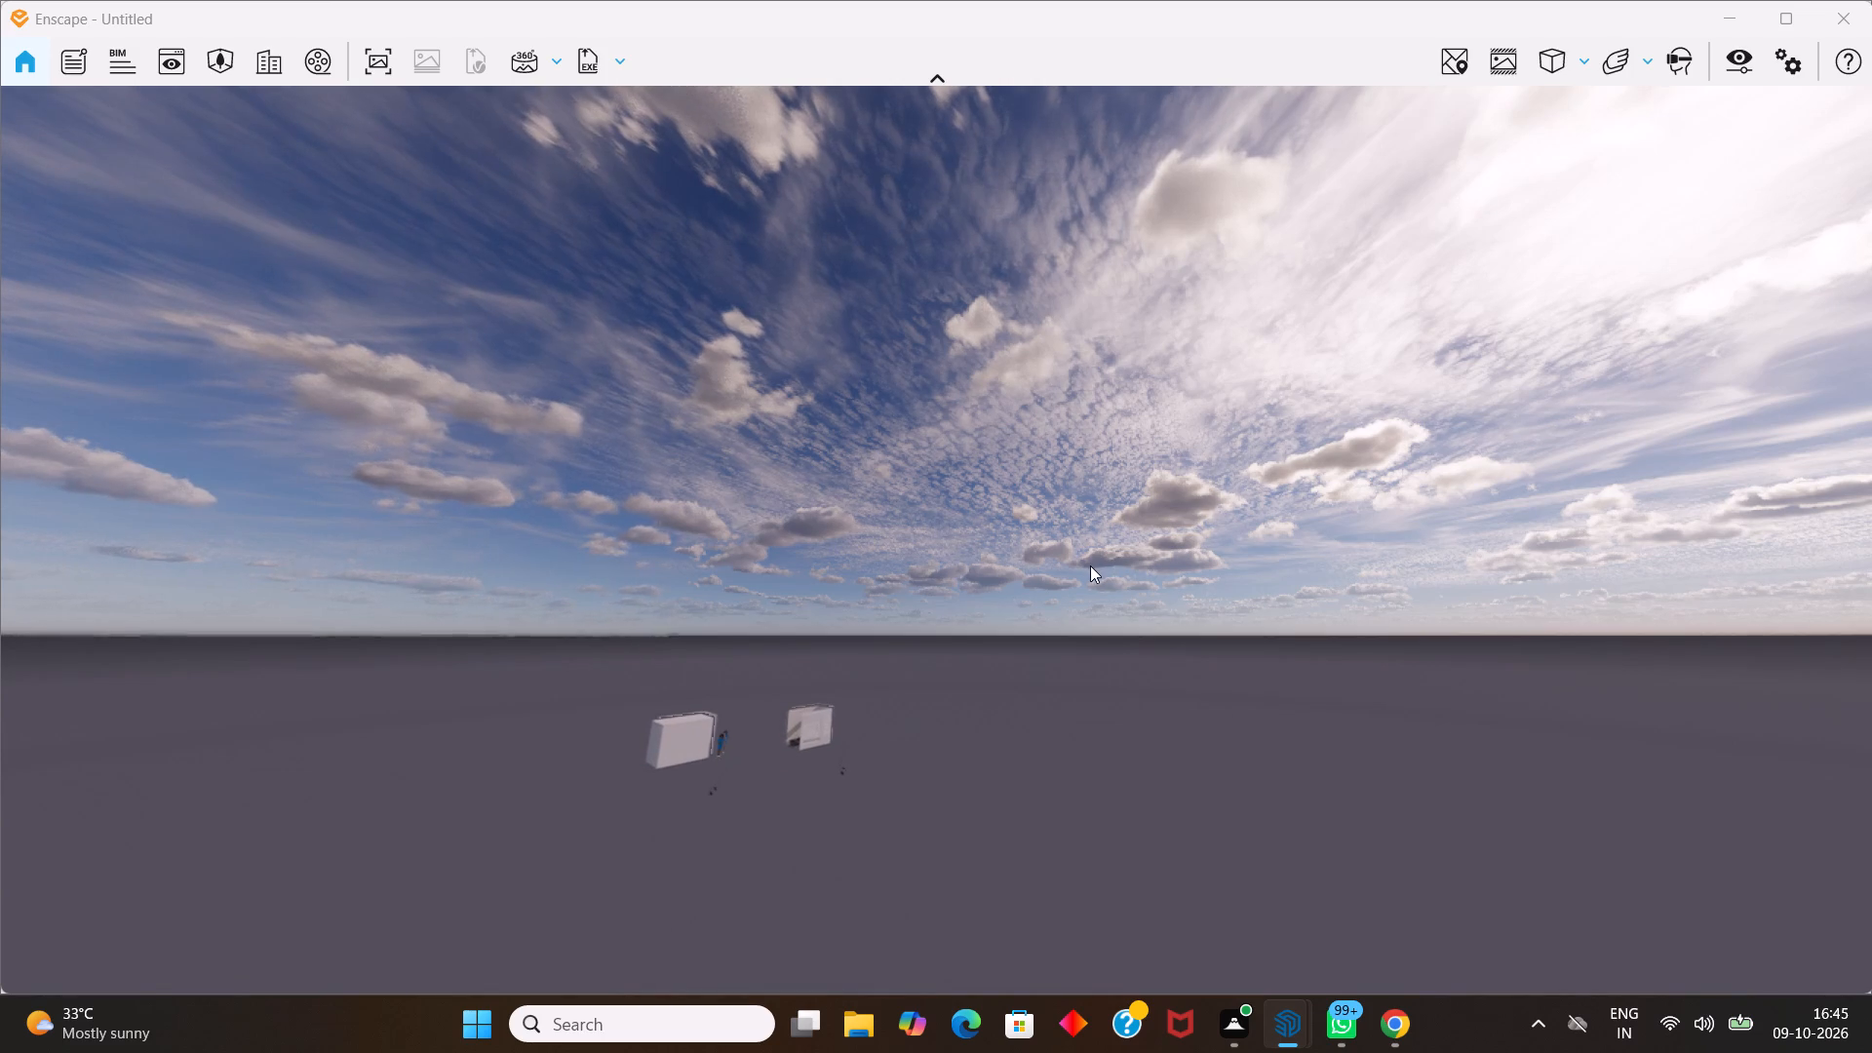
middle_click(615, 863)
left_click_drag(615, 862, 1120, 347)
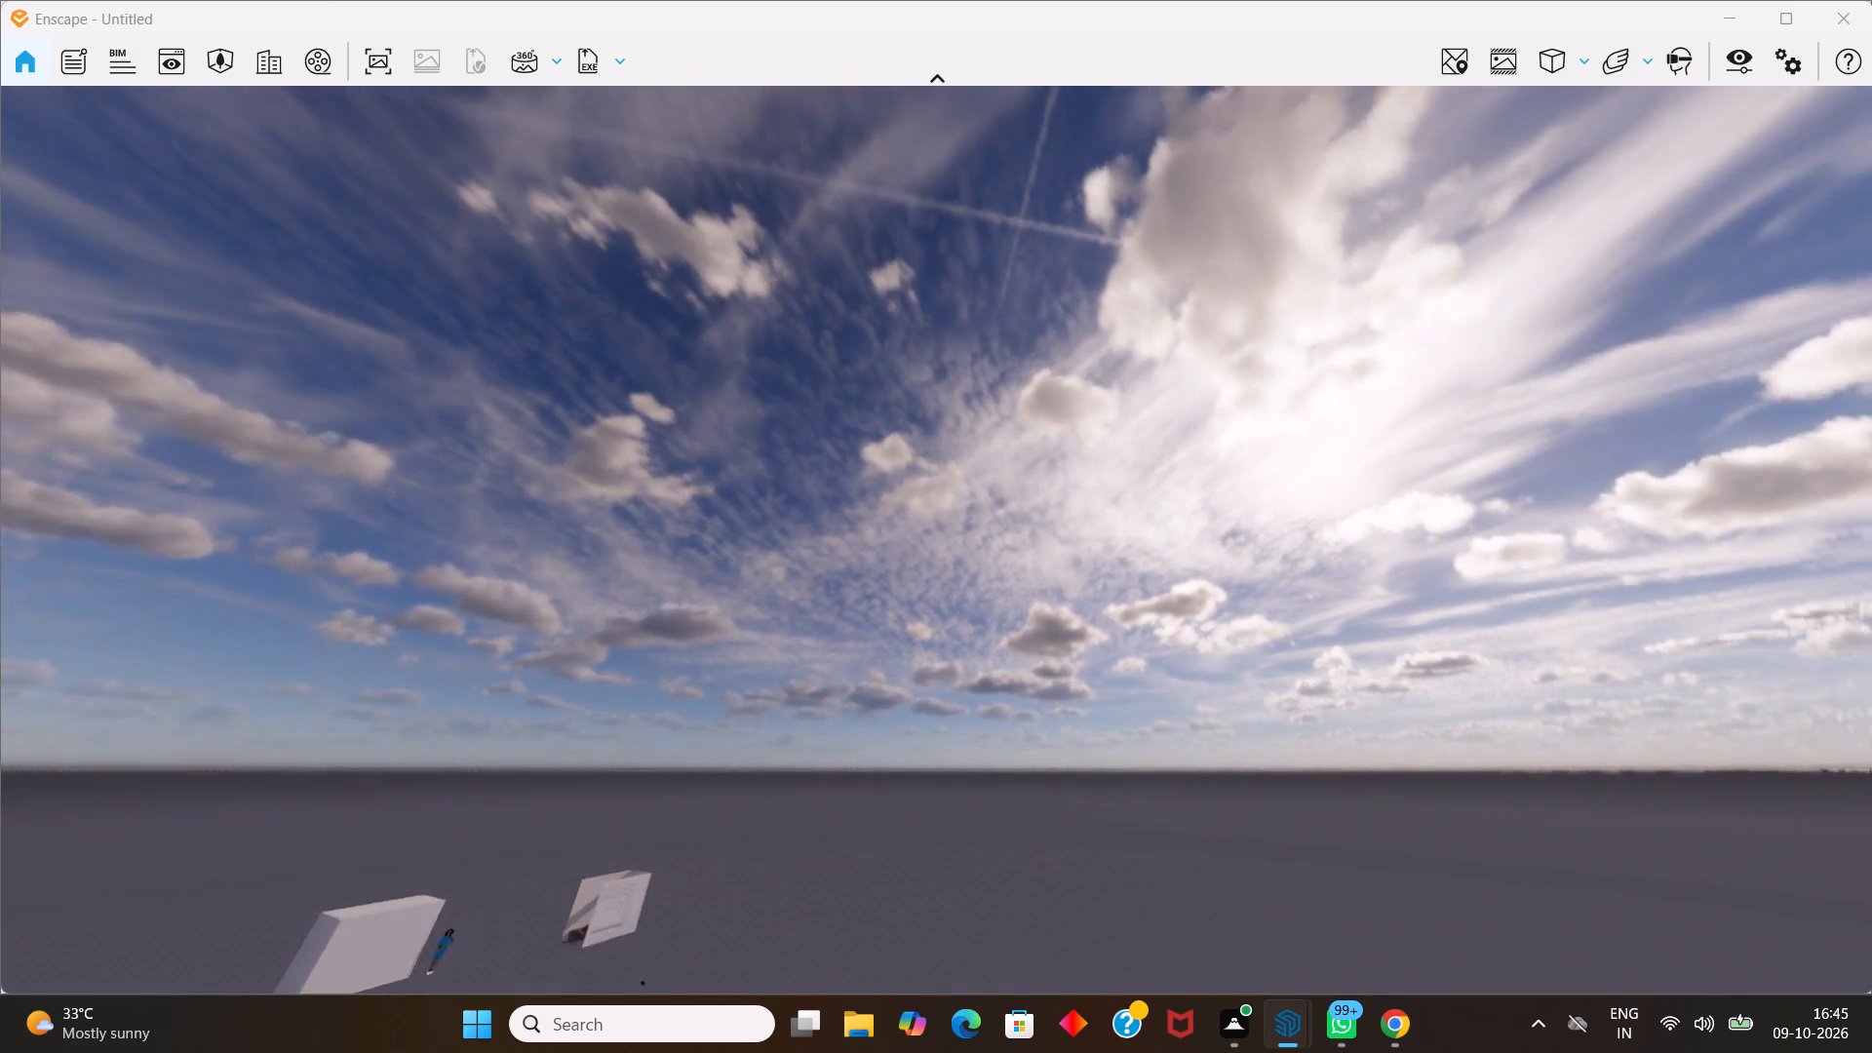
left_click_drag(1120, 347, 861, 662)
Return closer to the two structures and inspect the block's glazed door and the open room's slatted wall and sofa.
scroll(599, 845, "up", 10)
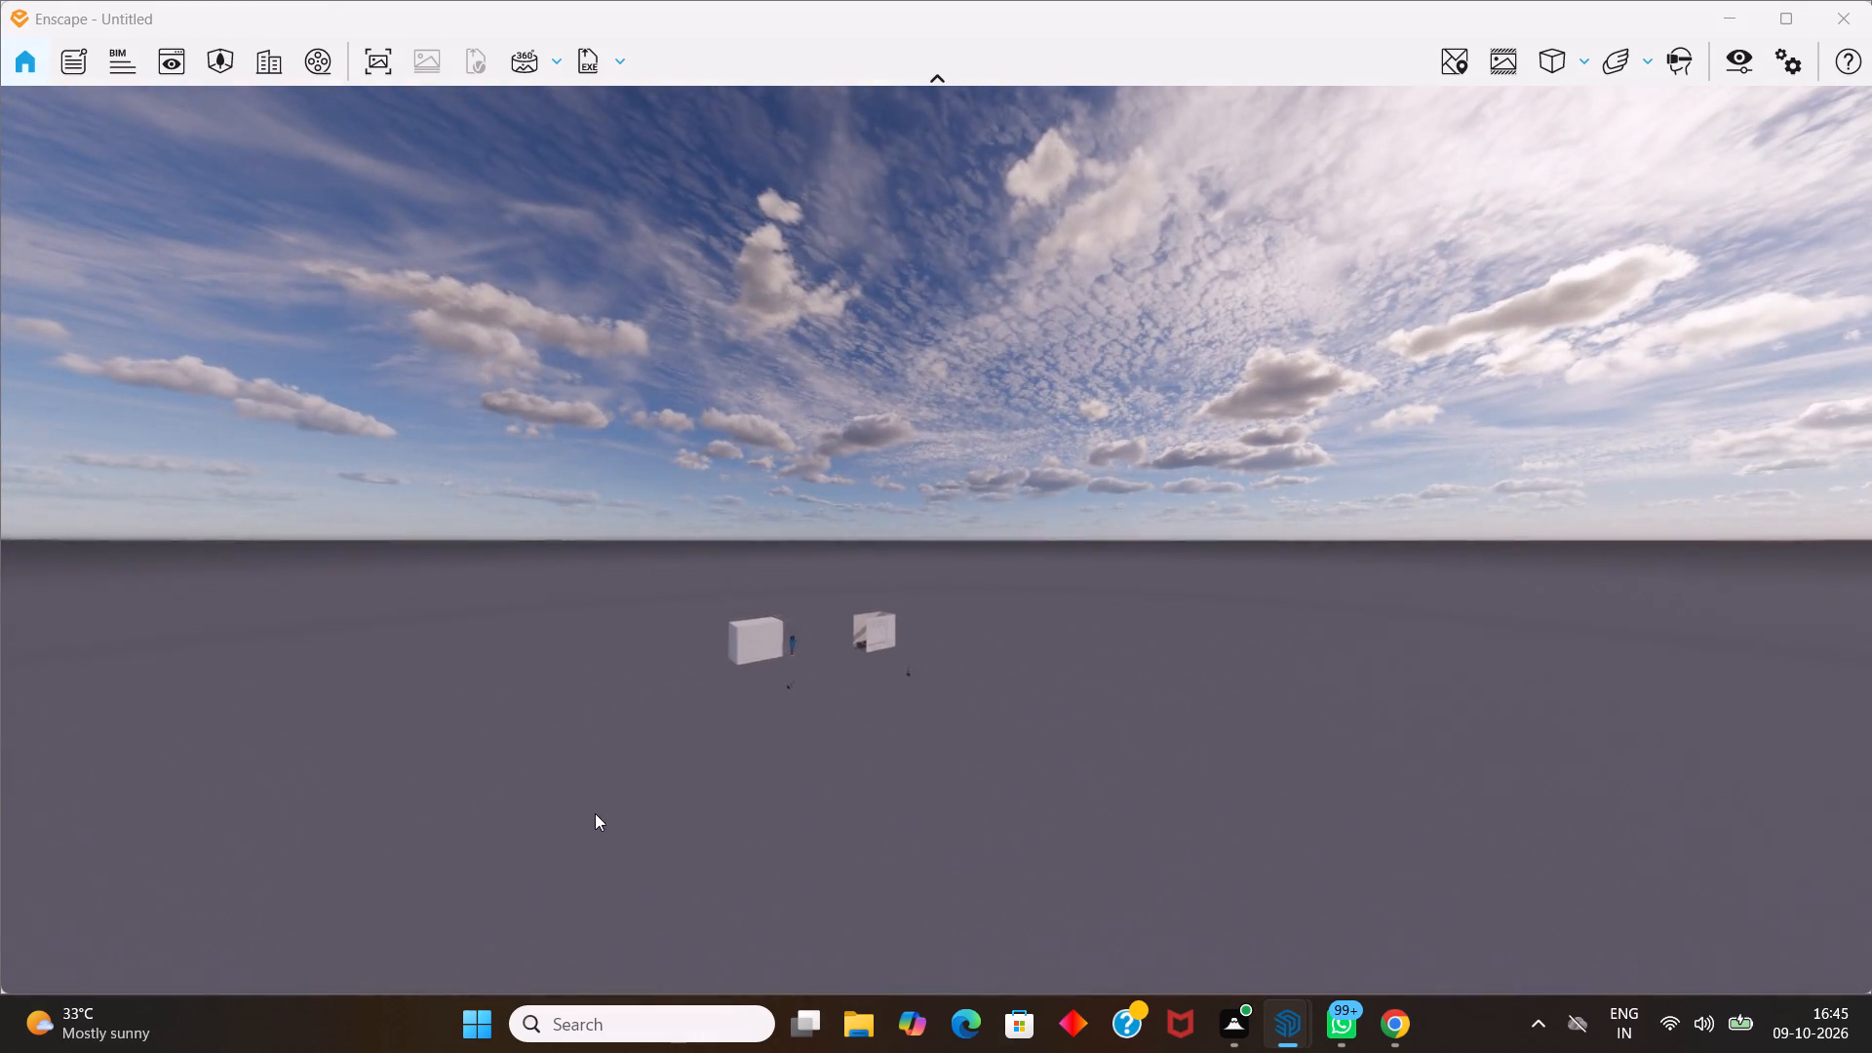
scroll(595, 813, "up", 20)
scroll(595, 813, "up", 5)
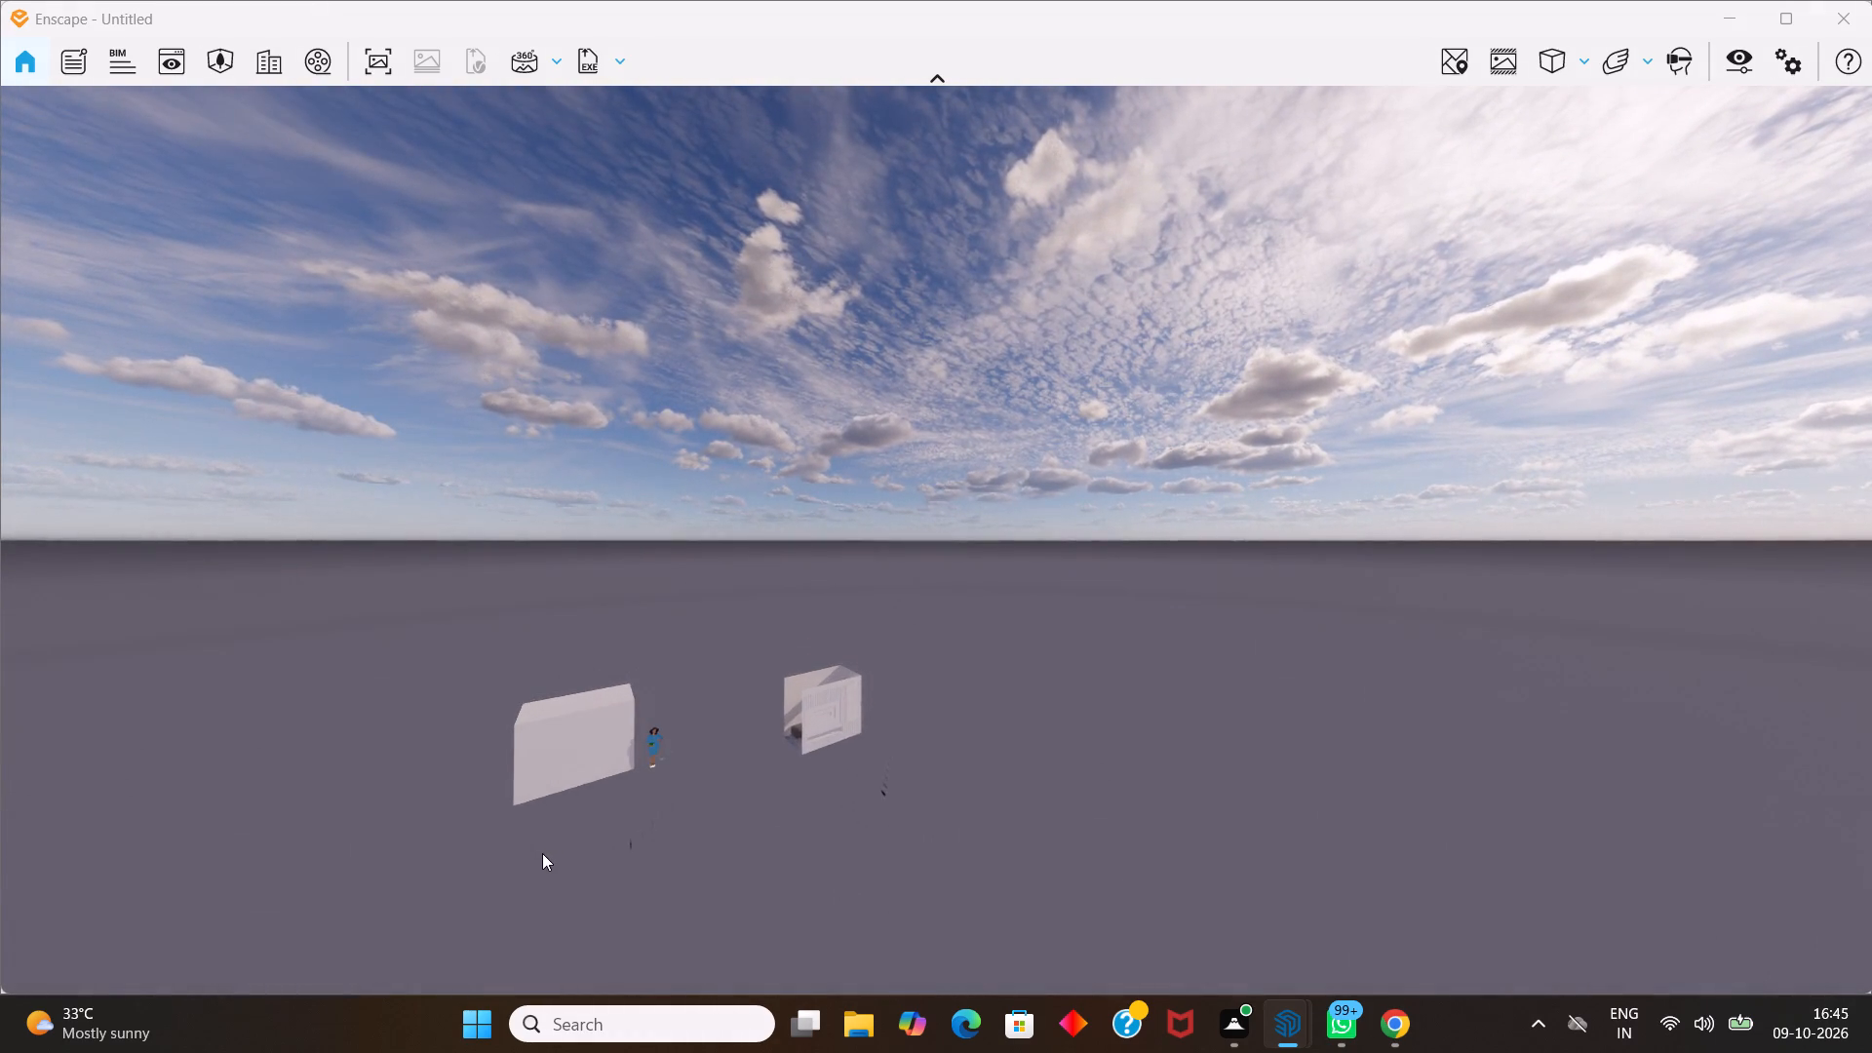
middle_click_drag(538, 854, 361, 850)
left_click_drag(538, 854, 361, 850)
scroll(635, 773, "up", 1)
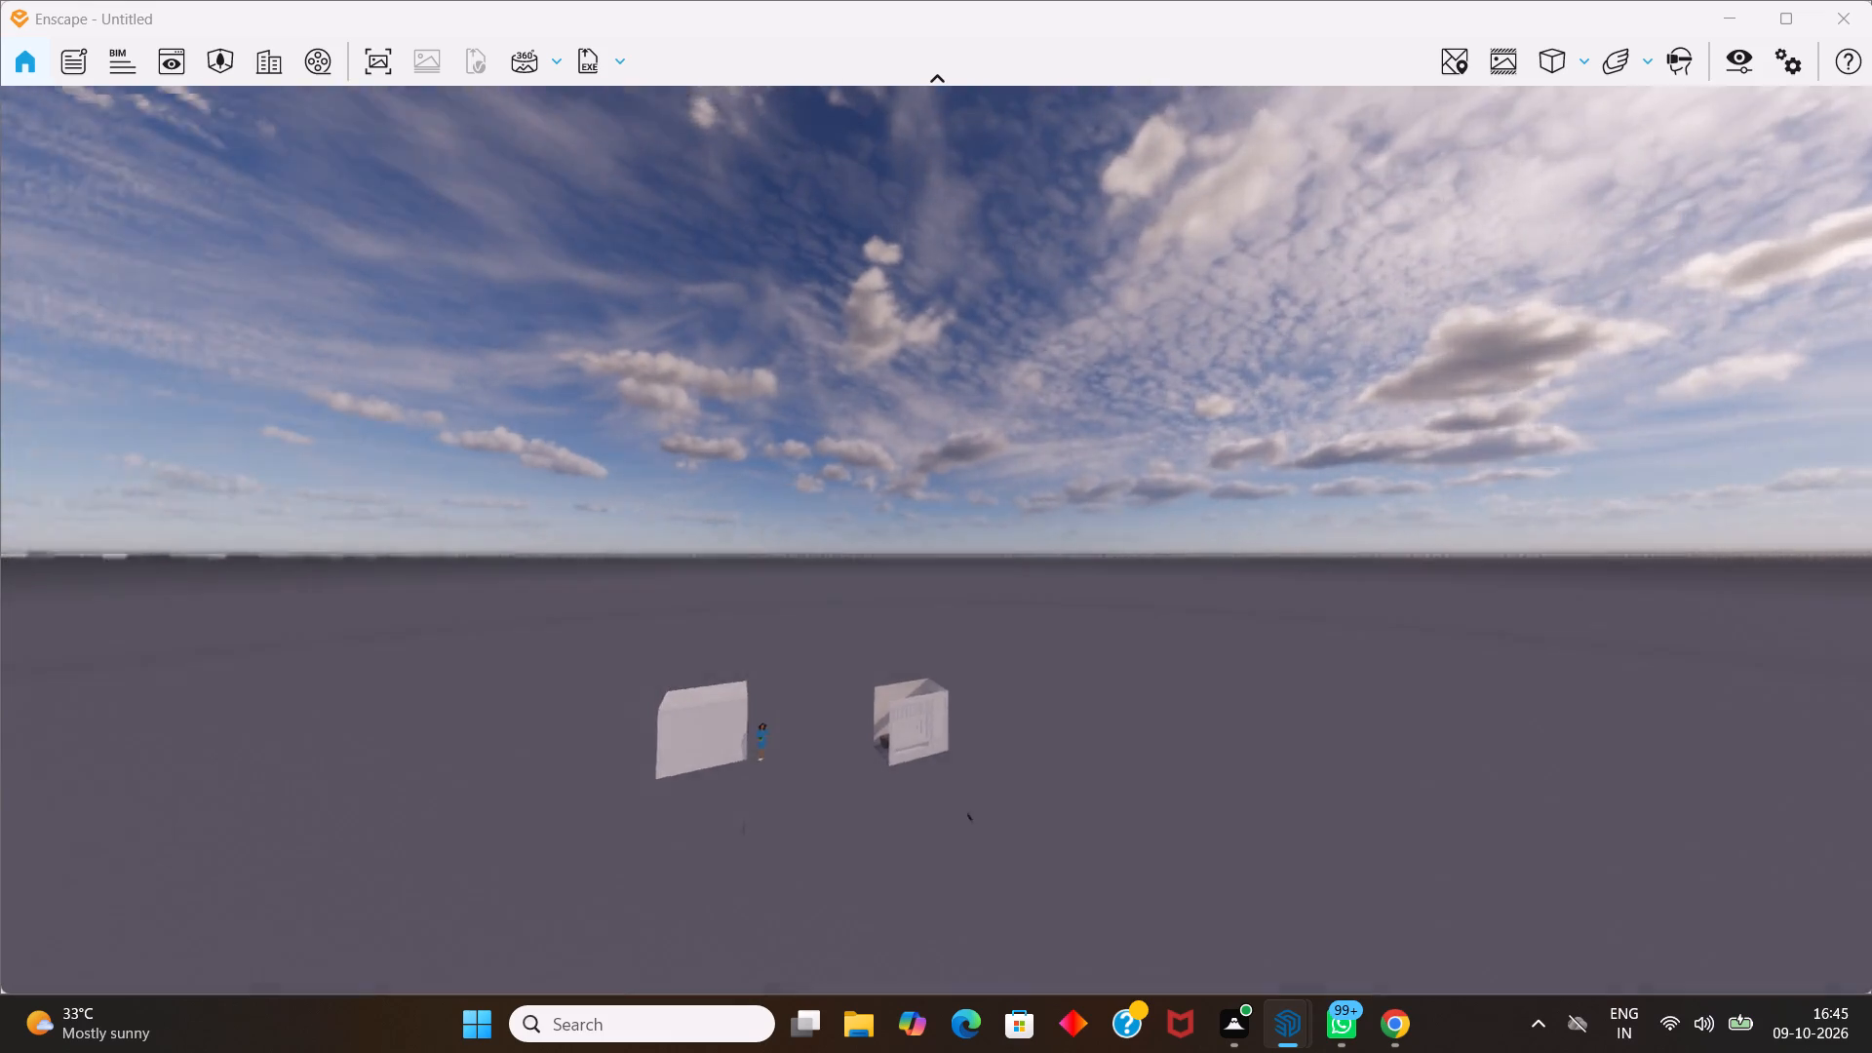
left_click_drag(361, 850, 301, 912)
middle_click_drag(361, 850, 955, 544)
scroll(616, 842, "up", 3)
scroll(737, 711, "up", 10)
middle_click_drag(744, 764, 860, 643)
middle_click_drag(717, 756, 1004, 542)
left_click_drag(937, 537, 1004, 542)
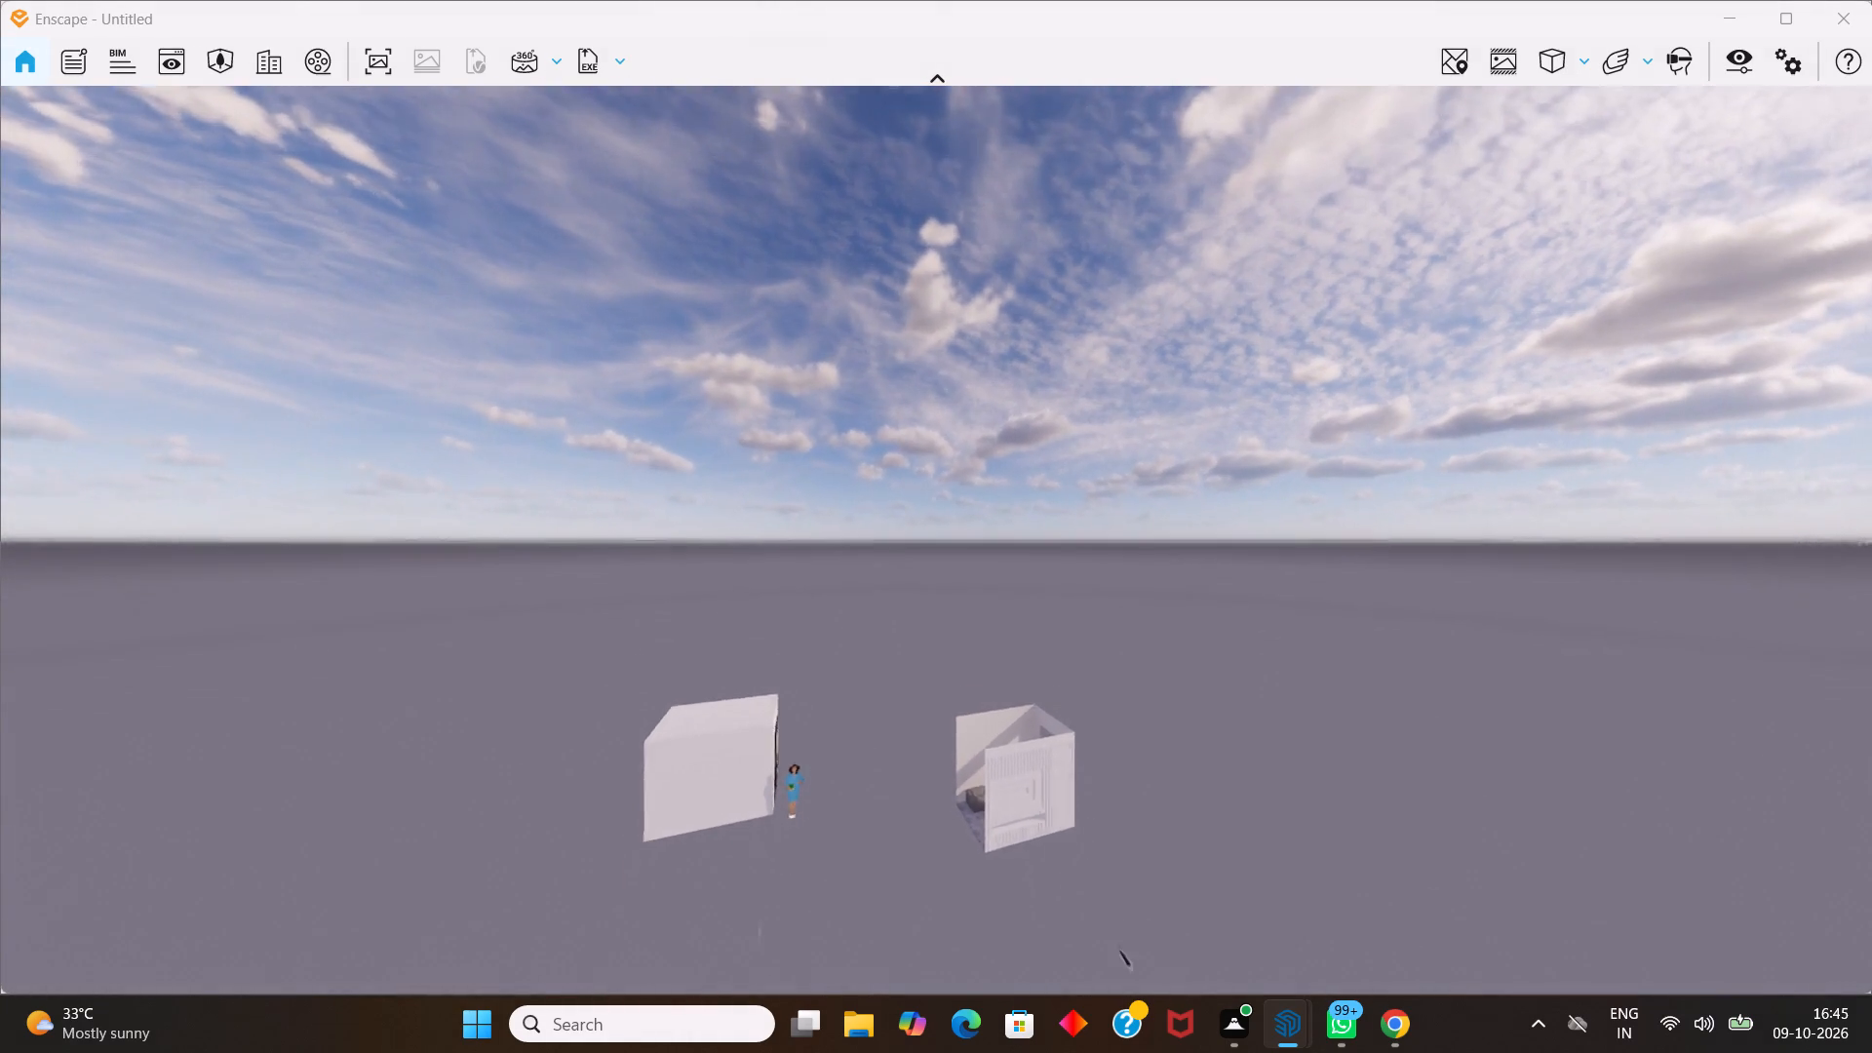
left_click_drag(1004, 542, 998, 777)
middle_click_drag(1004, 542, 941, 538)
scroll(701, 738, "up", 14)
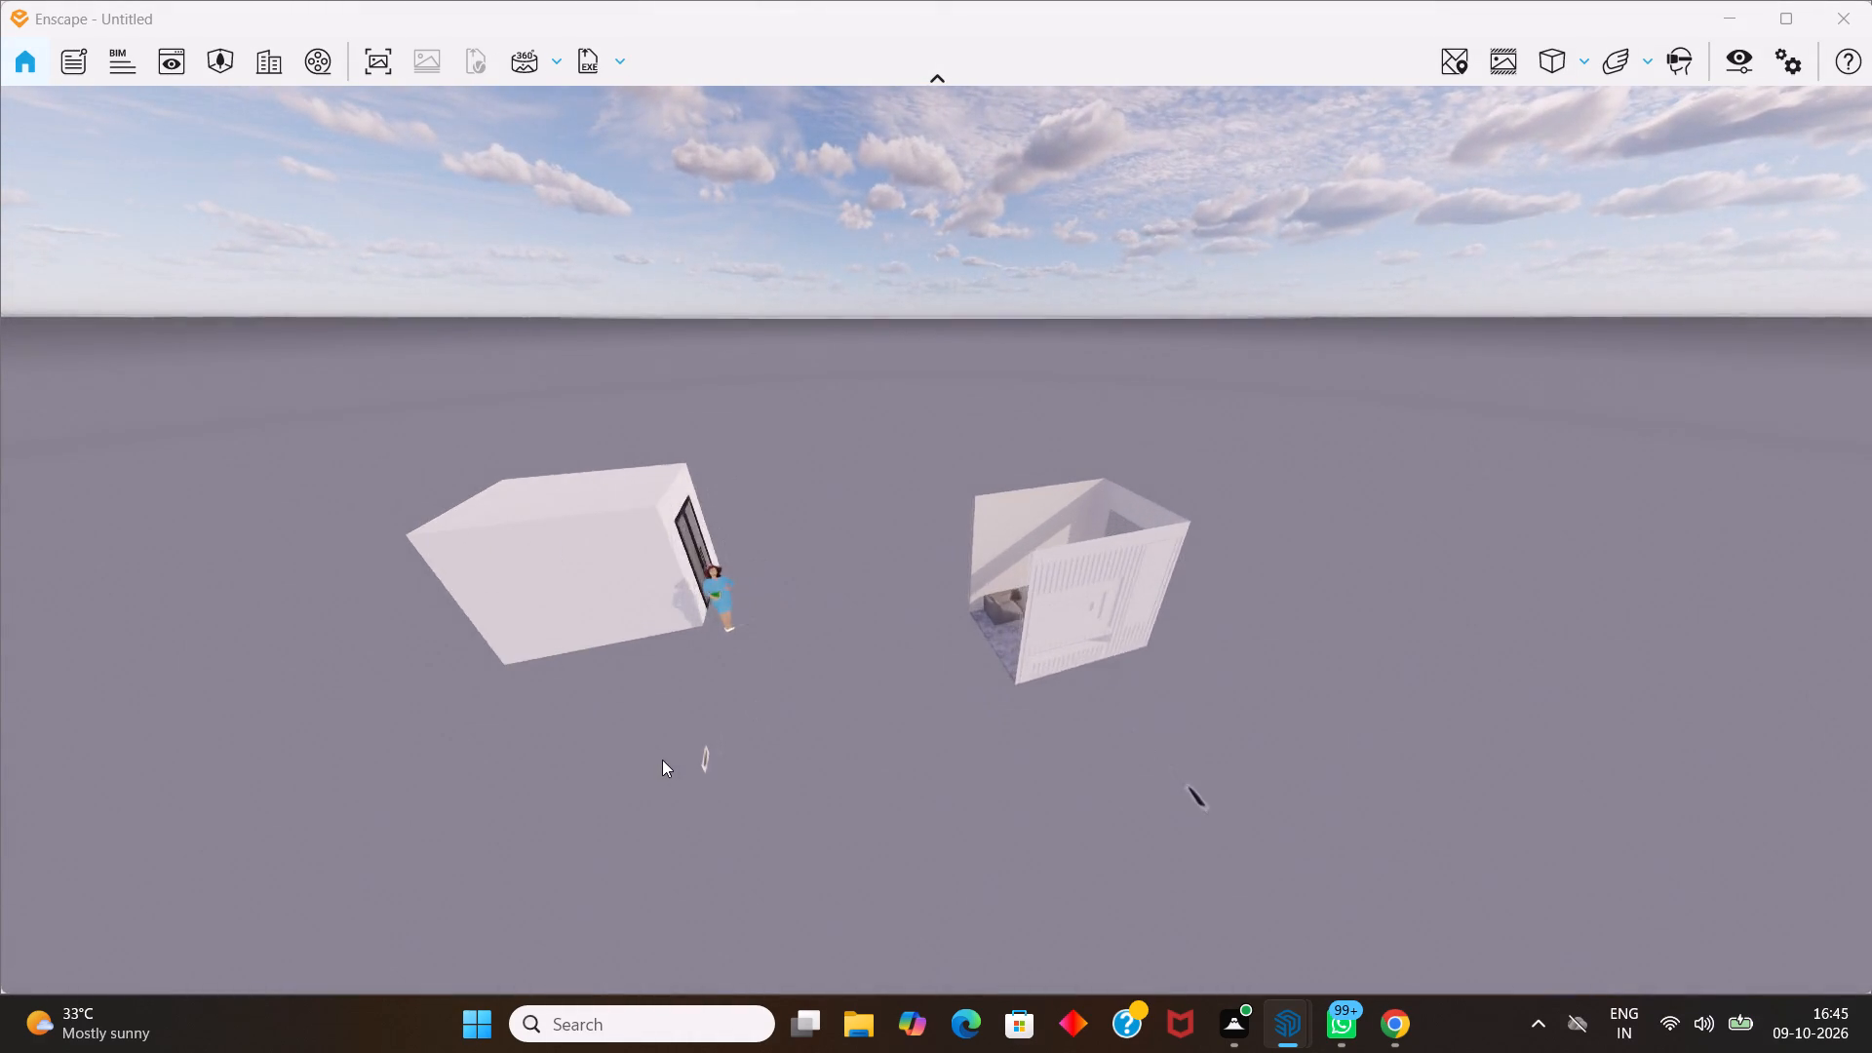
scroll(662, 760, "up", 2)
middle_click_drag(640, 784, 1153, 239)
left_click_drag(945, 530, 1153, 239)
right_click_drag(1005, 457, 1153, 239)
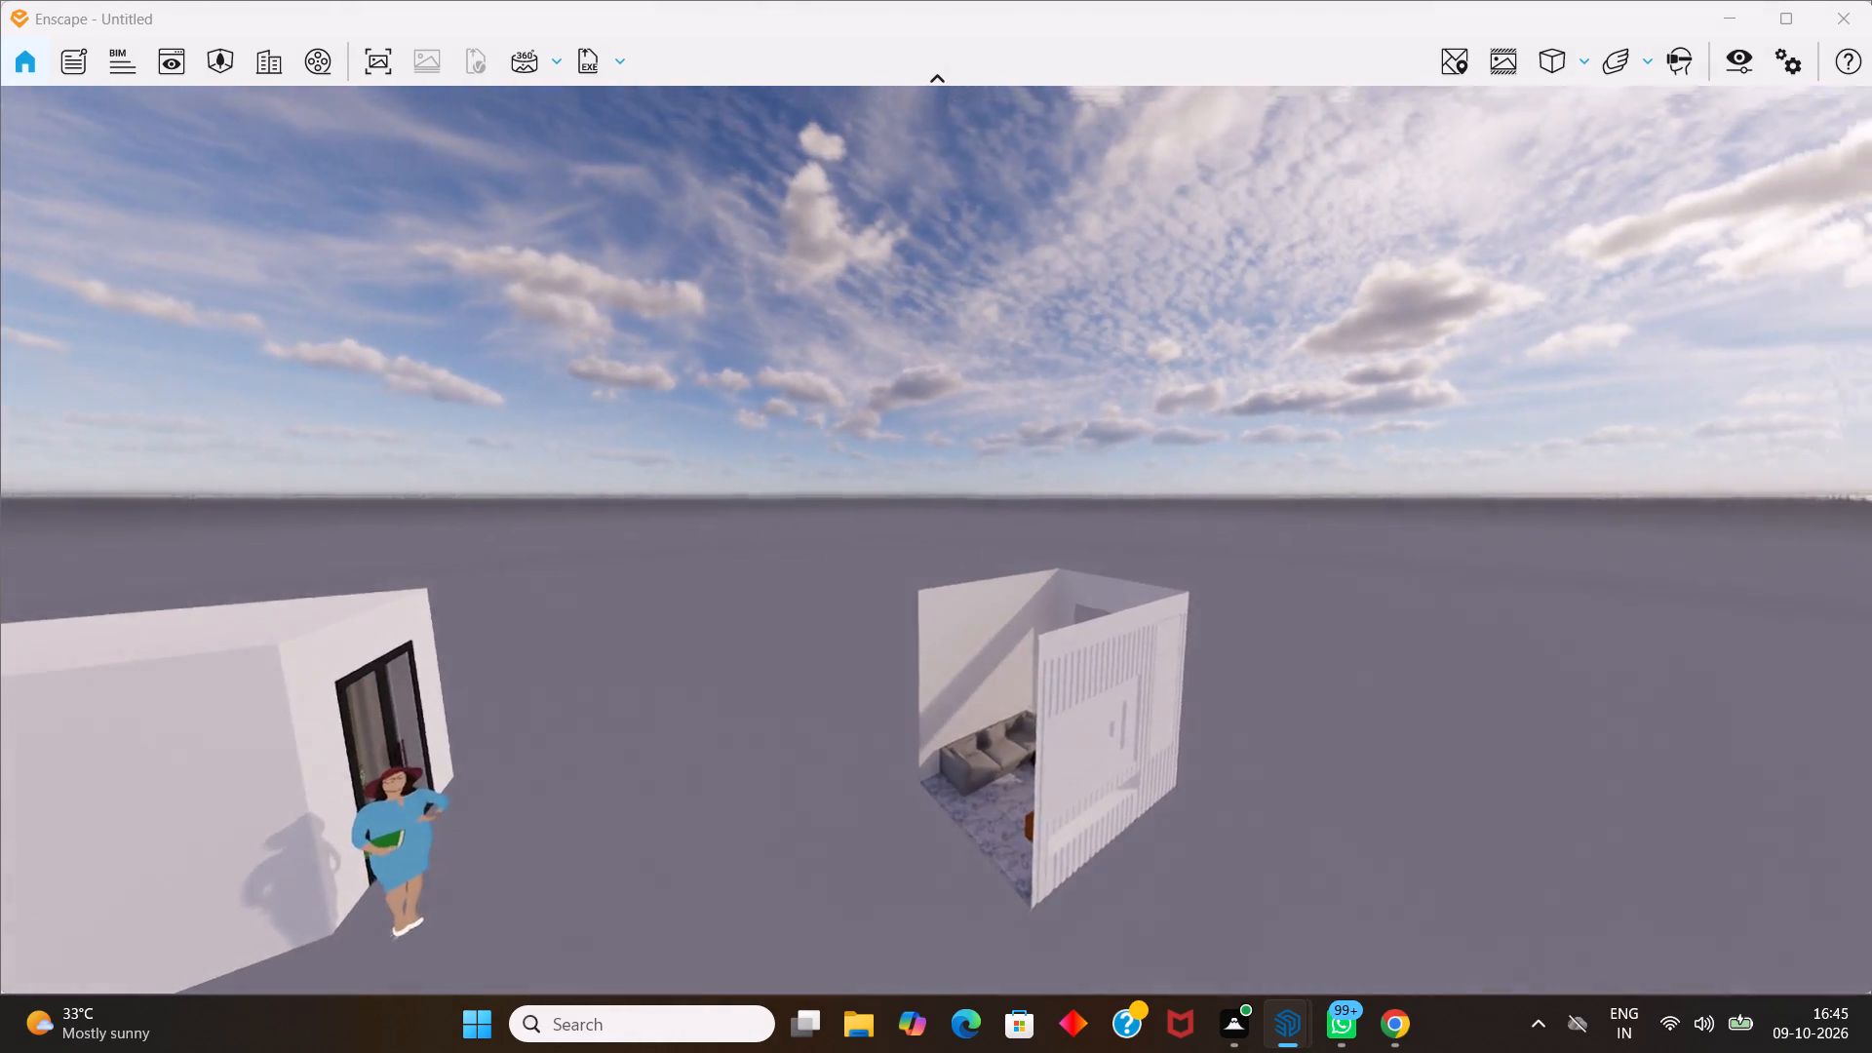
Look around the open ground and examine the white block's long side and glazed door end beside the standing figure.
left_click_drag(1153, 239, 1871, 270)
middle_click_drag(1153, 239, 1004, 543)
right_click_drag(1153, 239, 1004, 543)
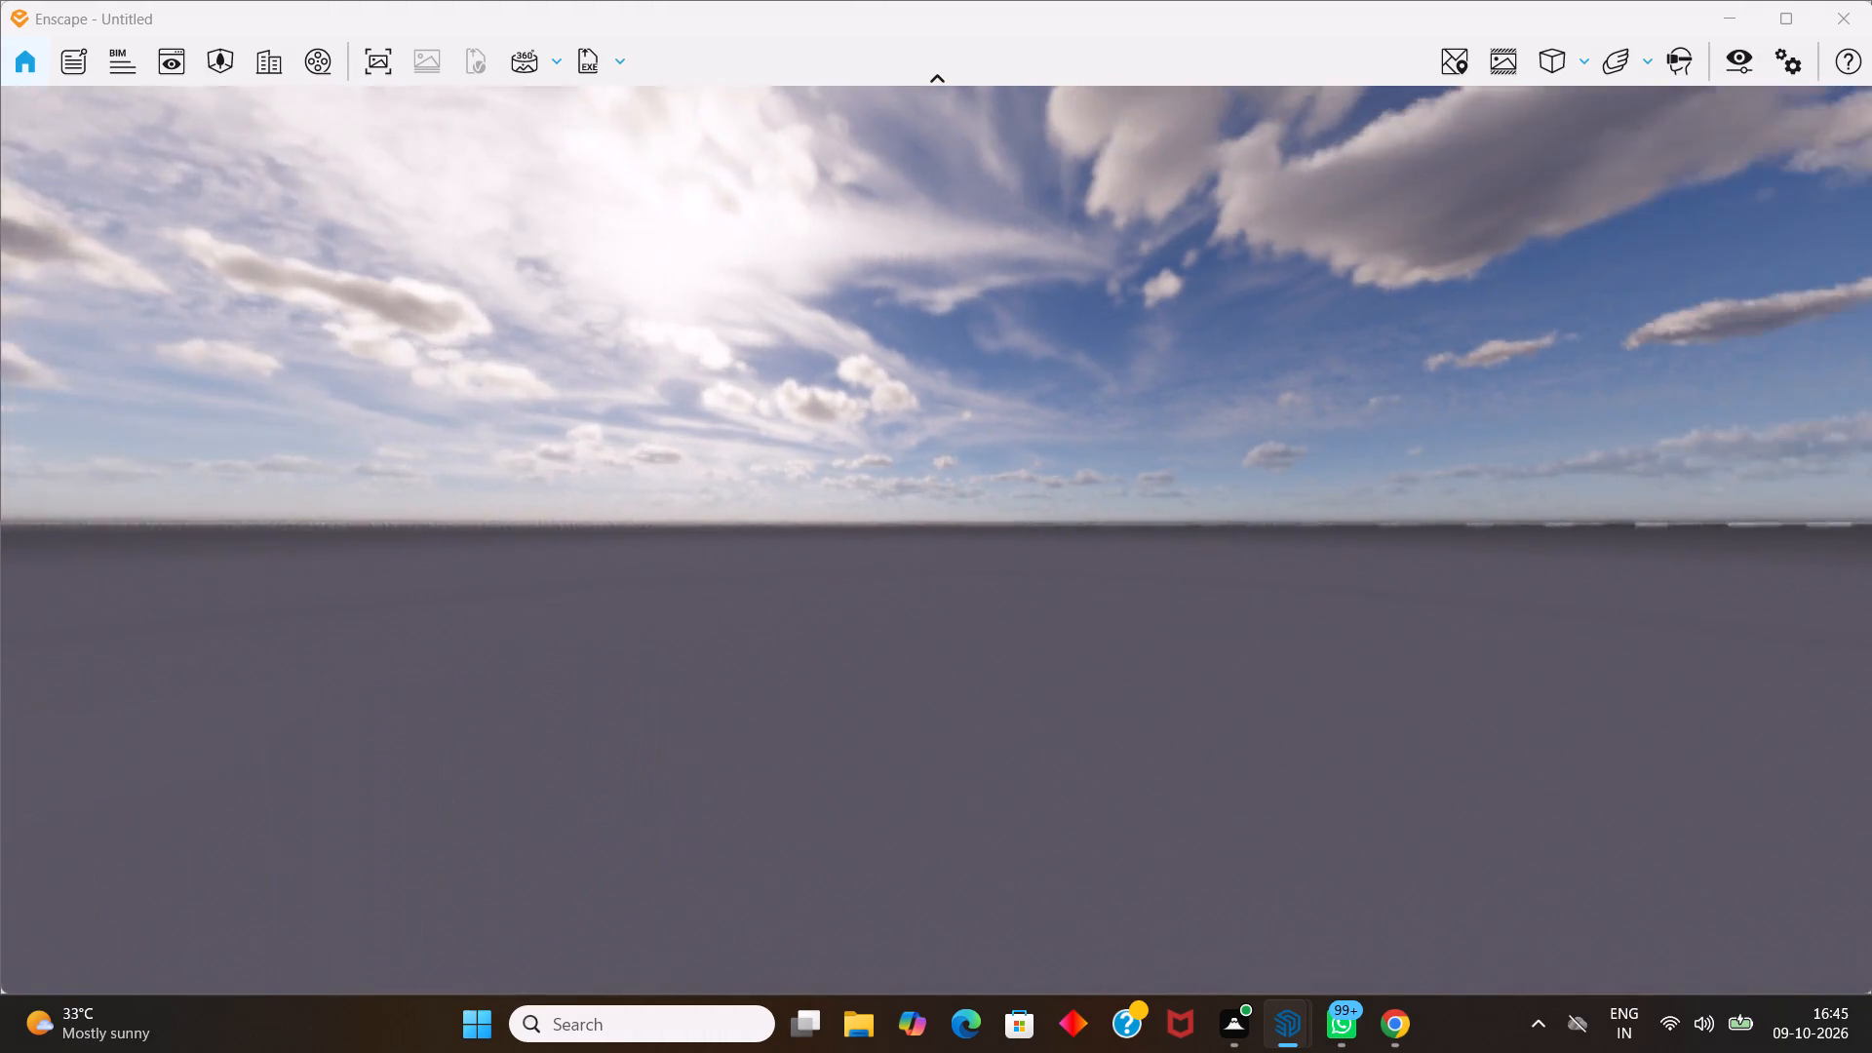
right_click_drag(1004, 543, 1092, 553)
middle_click_drag(1004, 543, 937, 531)
left_click_drag(661, 559, 1593, 558)
middle_click_drag(661, 559, 914, 493)
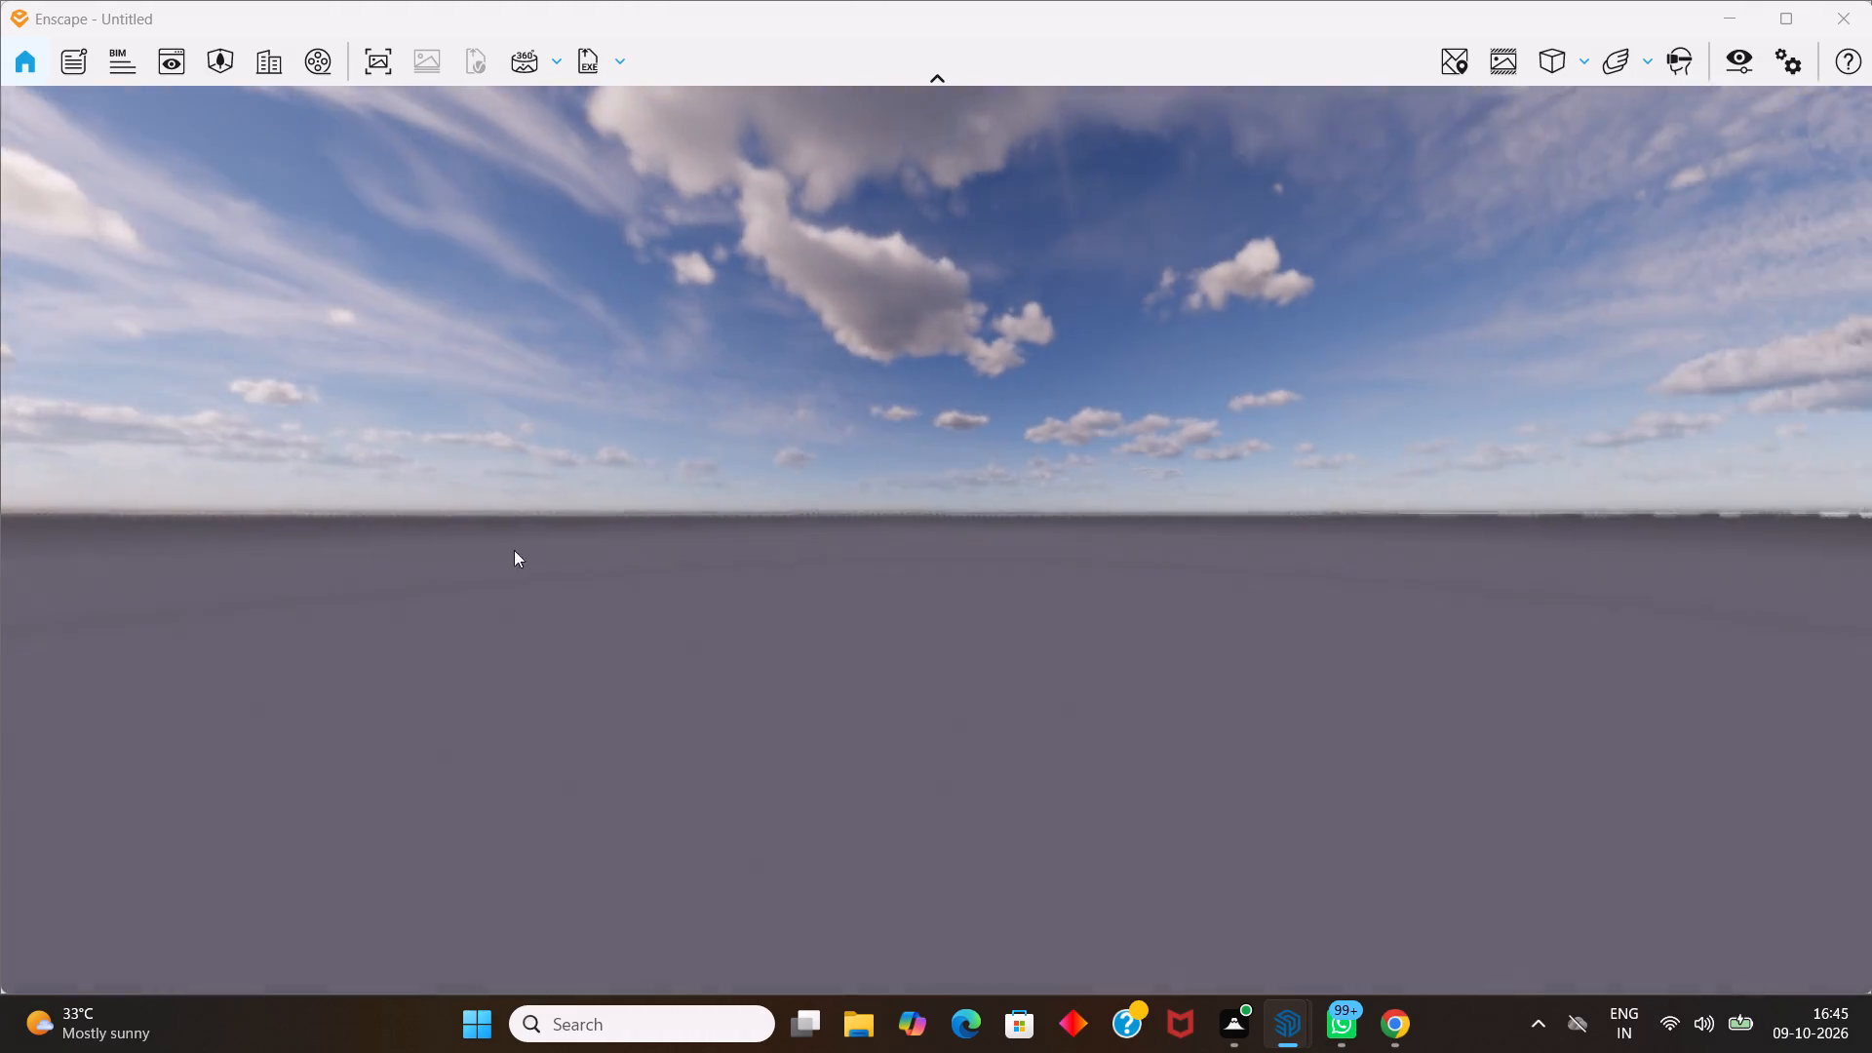
left_click_drag(370, 565, 1453, 547)
middle_click_drag(1271, 538, 906, 523)
left_click_drag(667, 543, 1025, 532)
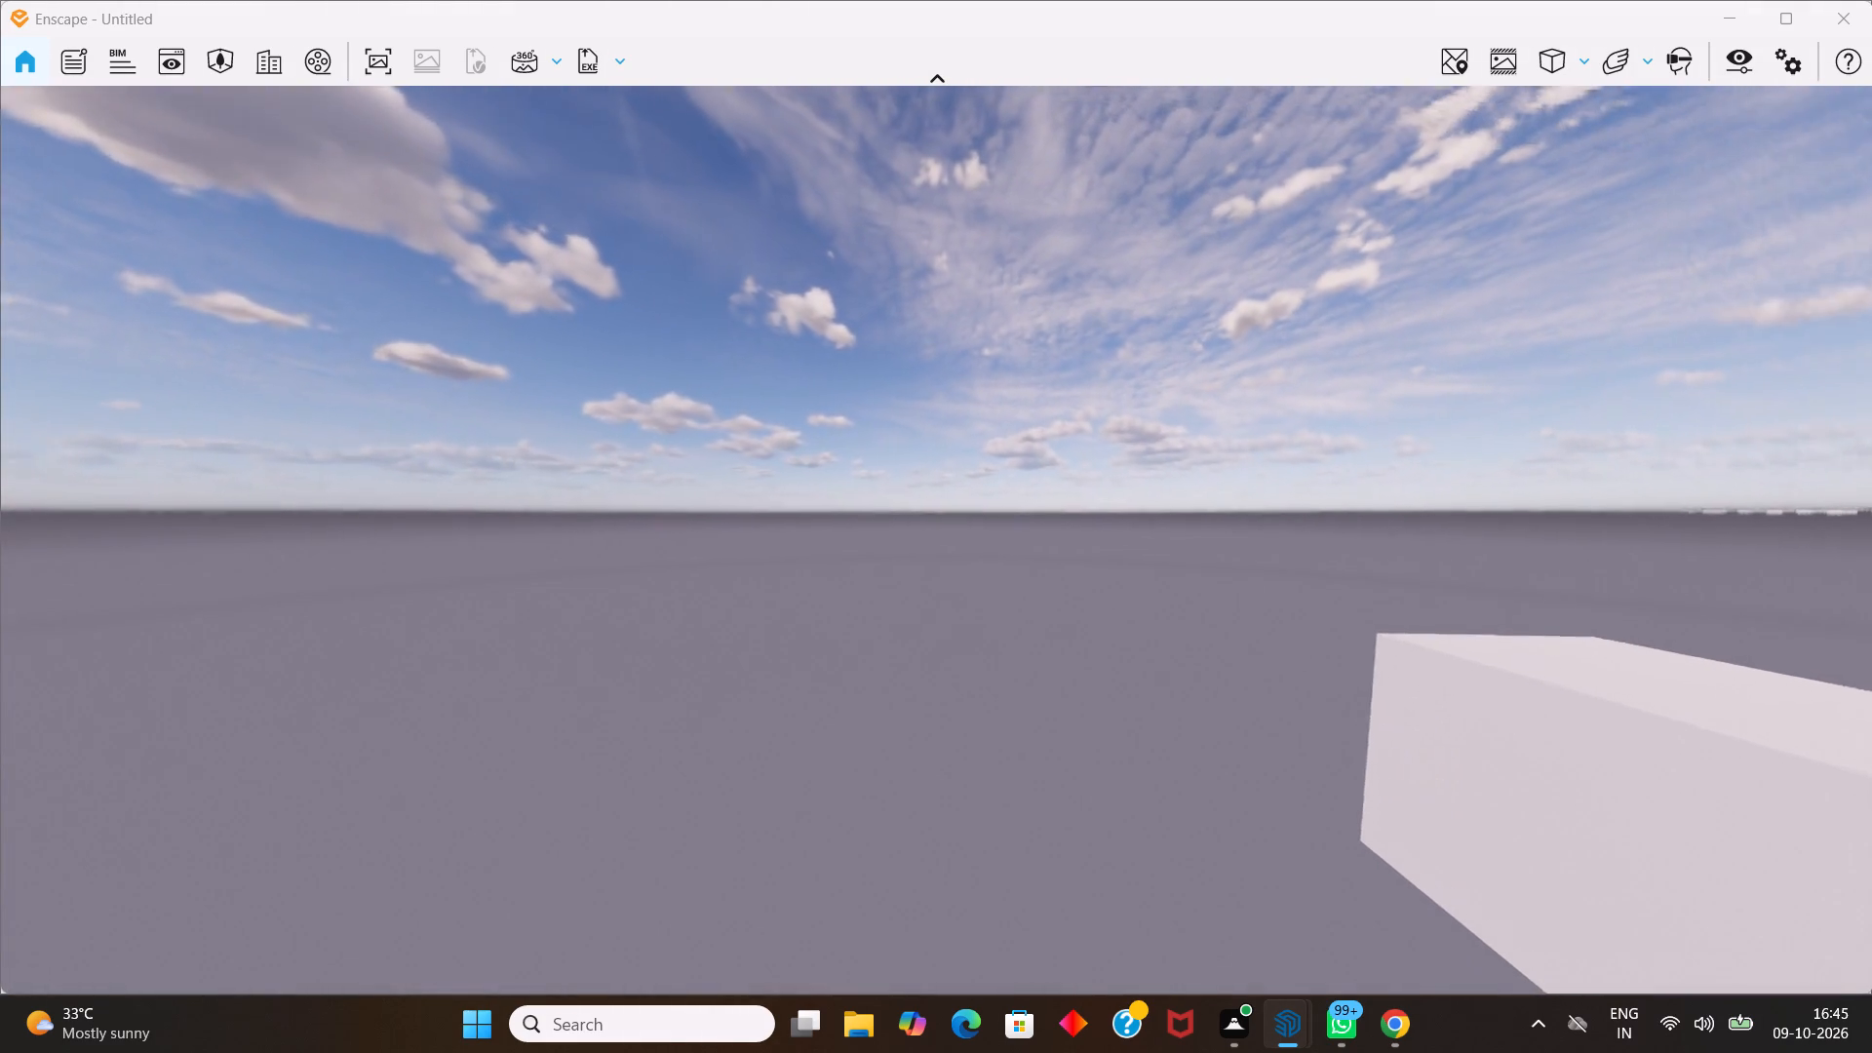
left_click_drag(1025, 532, 1245, 517)
middle_click_drag(1231, 518, 667, 539)
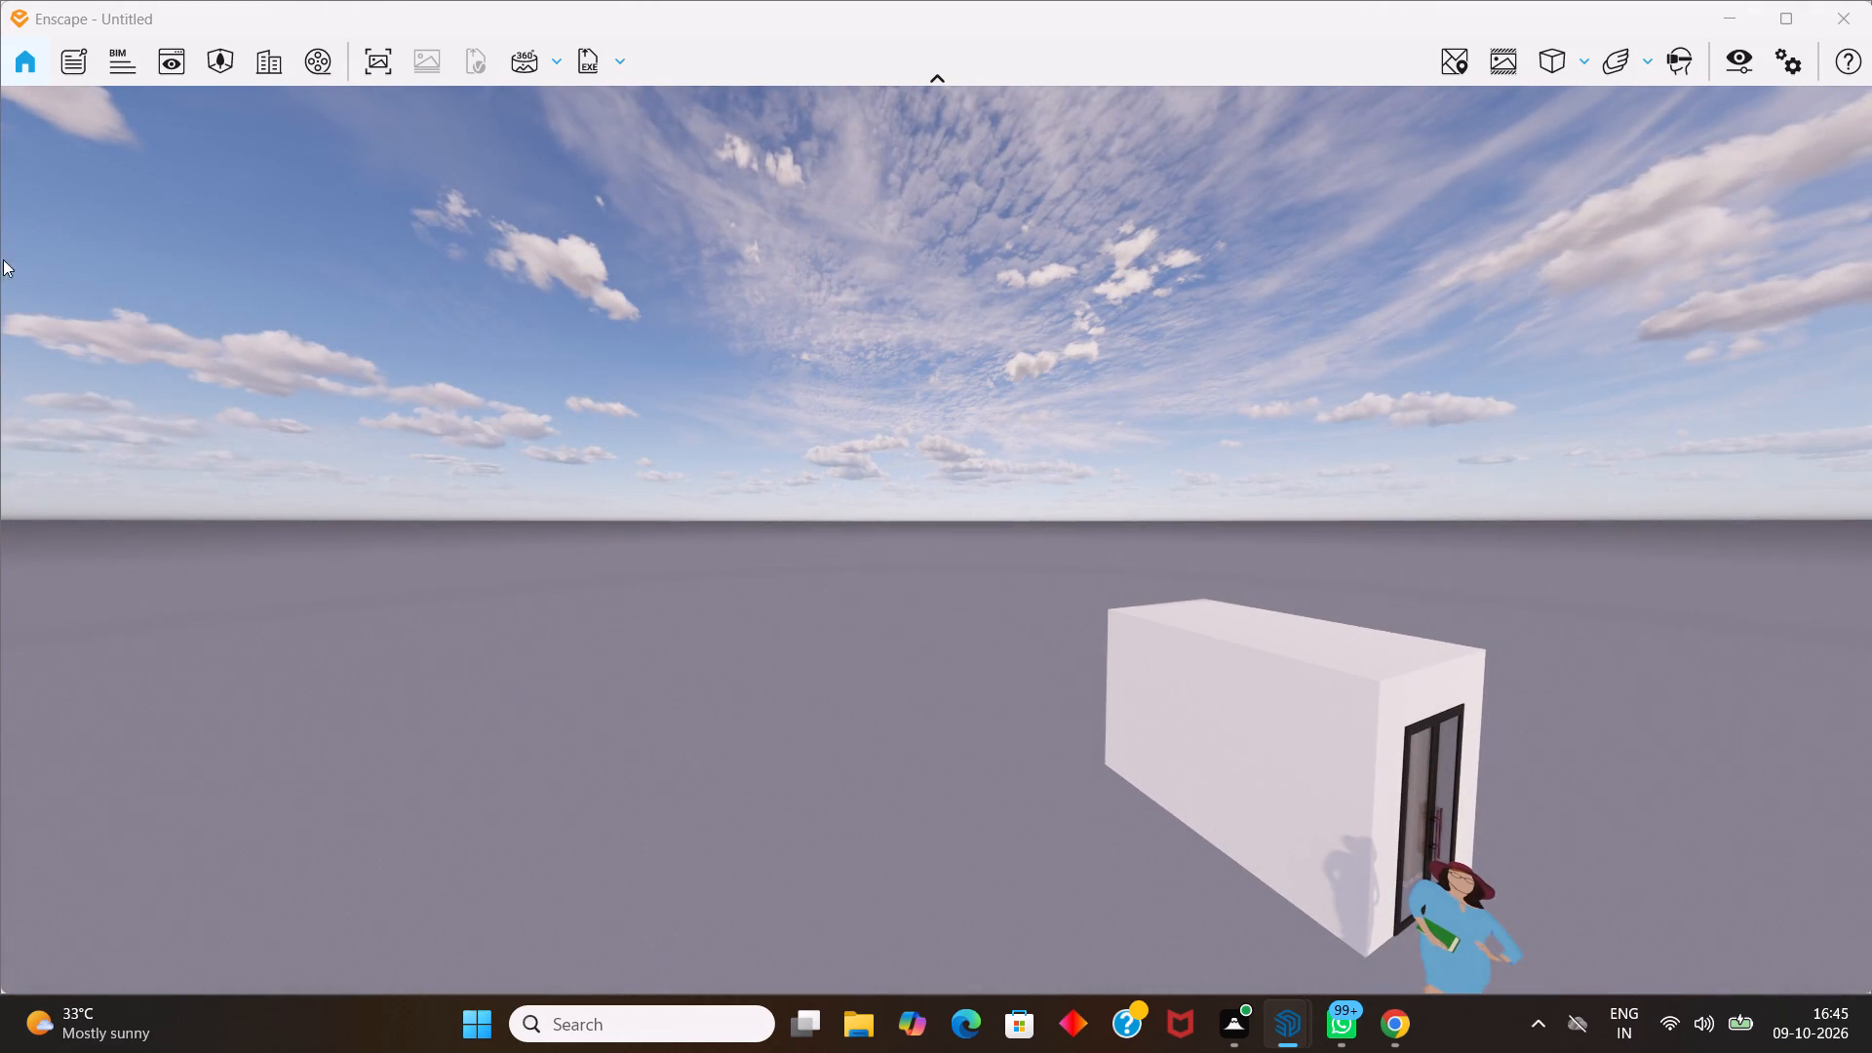
scroll(1062, 704, "up", 5)
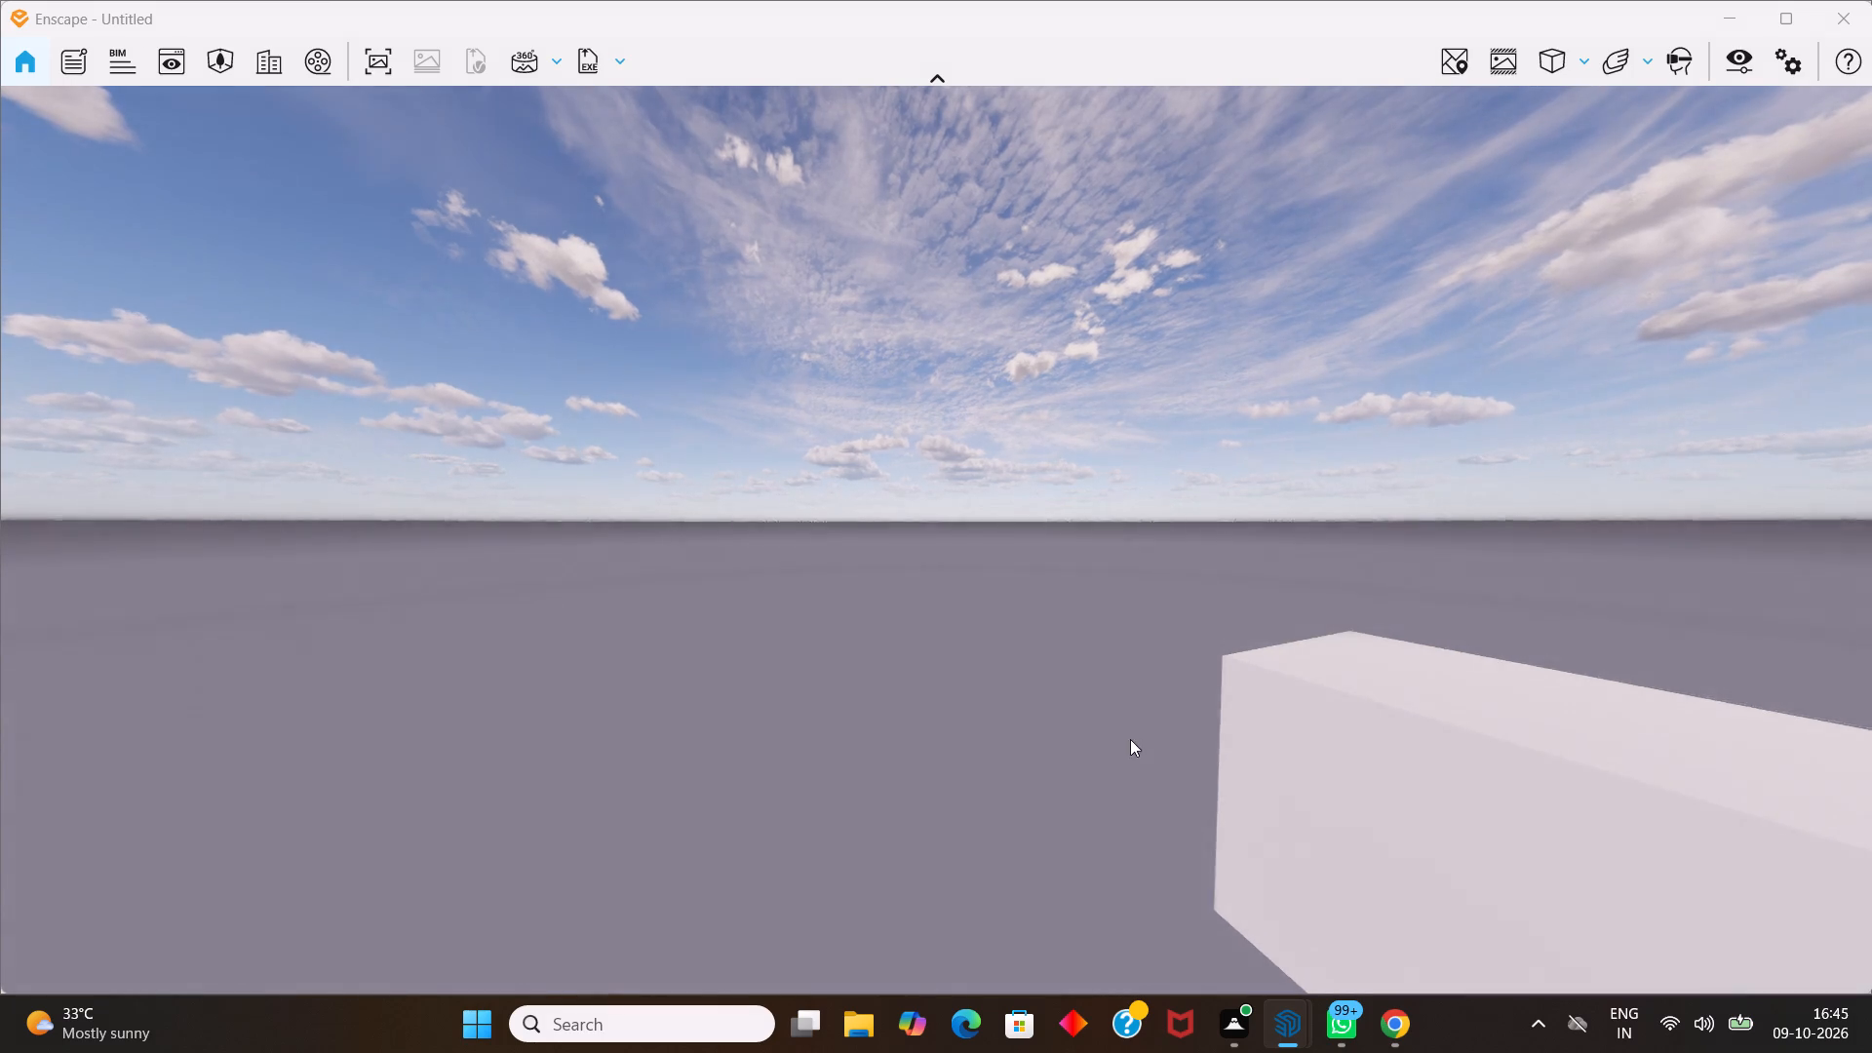
scroll(1127, 735, "down", 12)
middle_click_drag(1098, 801, 1177, 245)
scroll(1093, 814, "up", 12)
scroll(1065, 802, "down", 11)
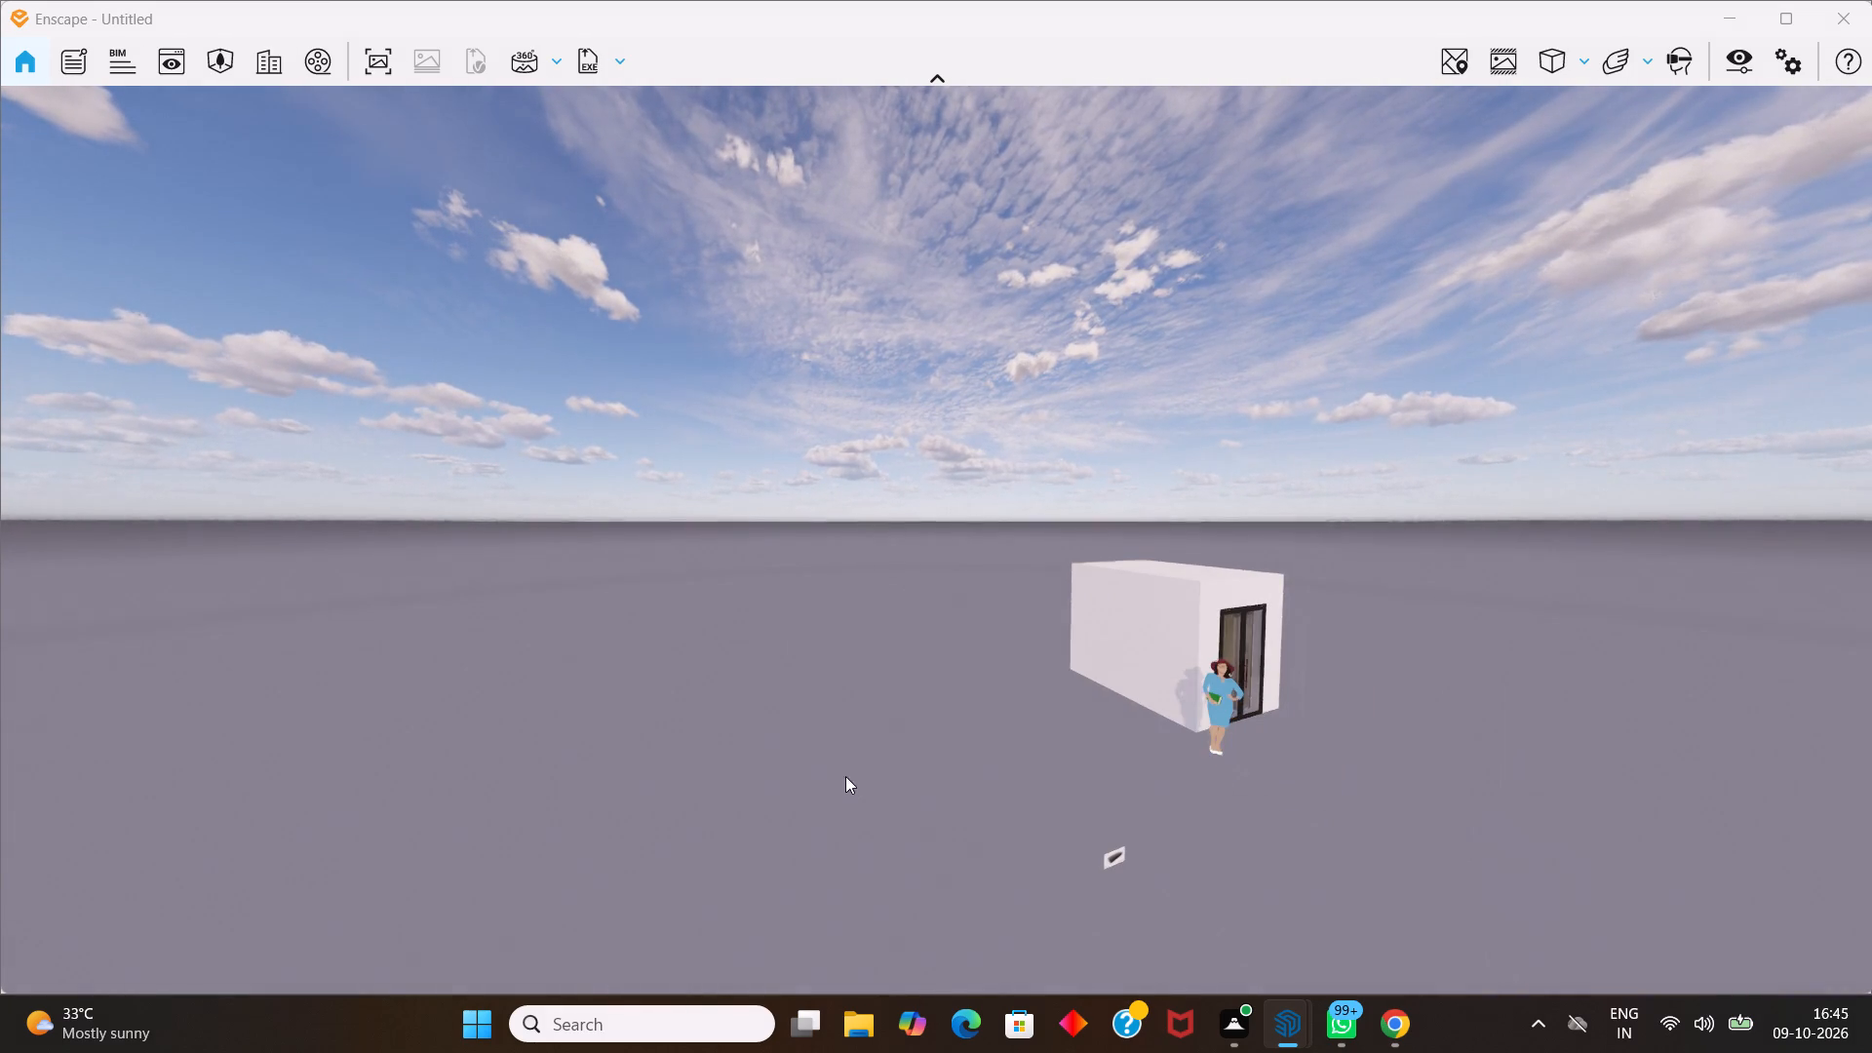
Switch to SketchUp and examine the white block and open living room together, moving in close to the block's blank face.
left_click(1267, 1024)
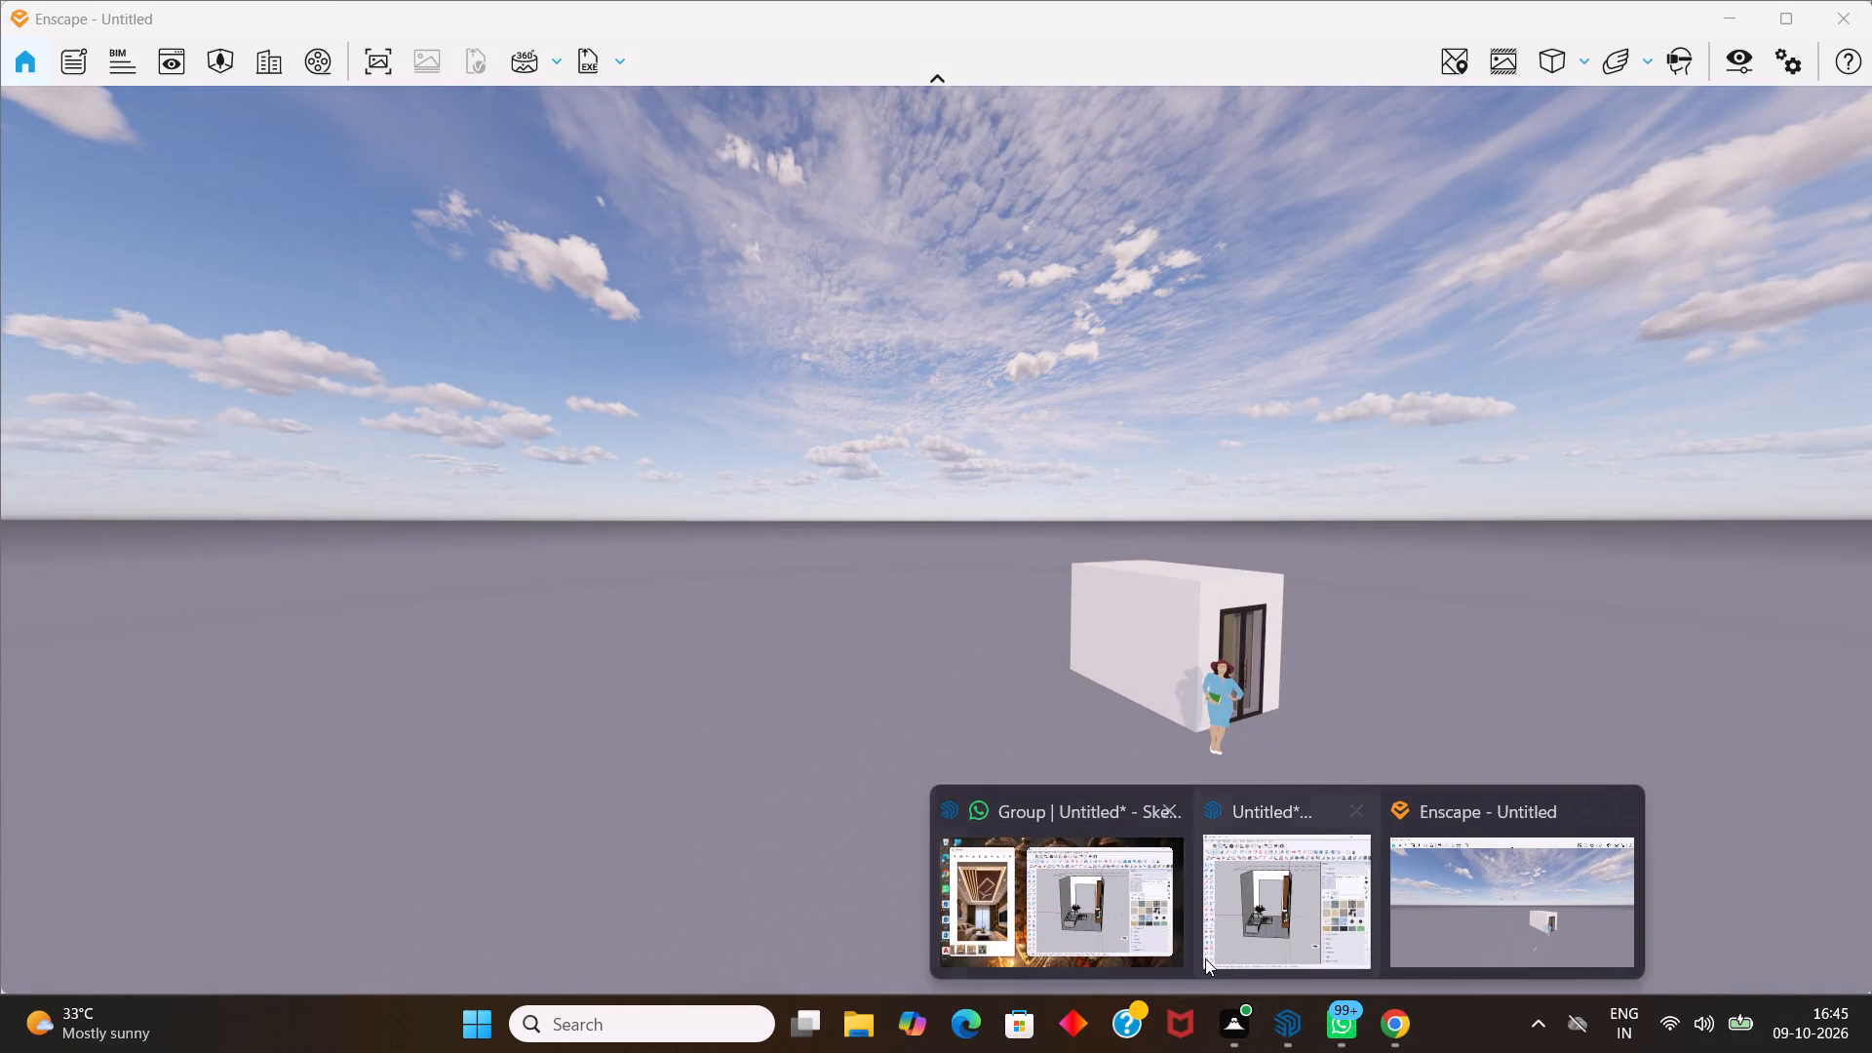
left_click(1090, 943)
scroll(1032, 846, "down", 11)
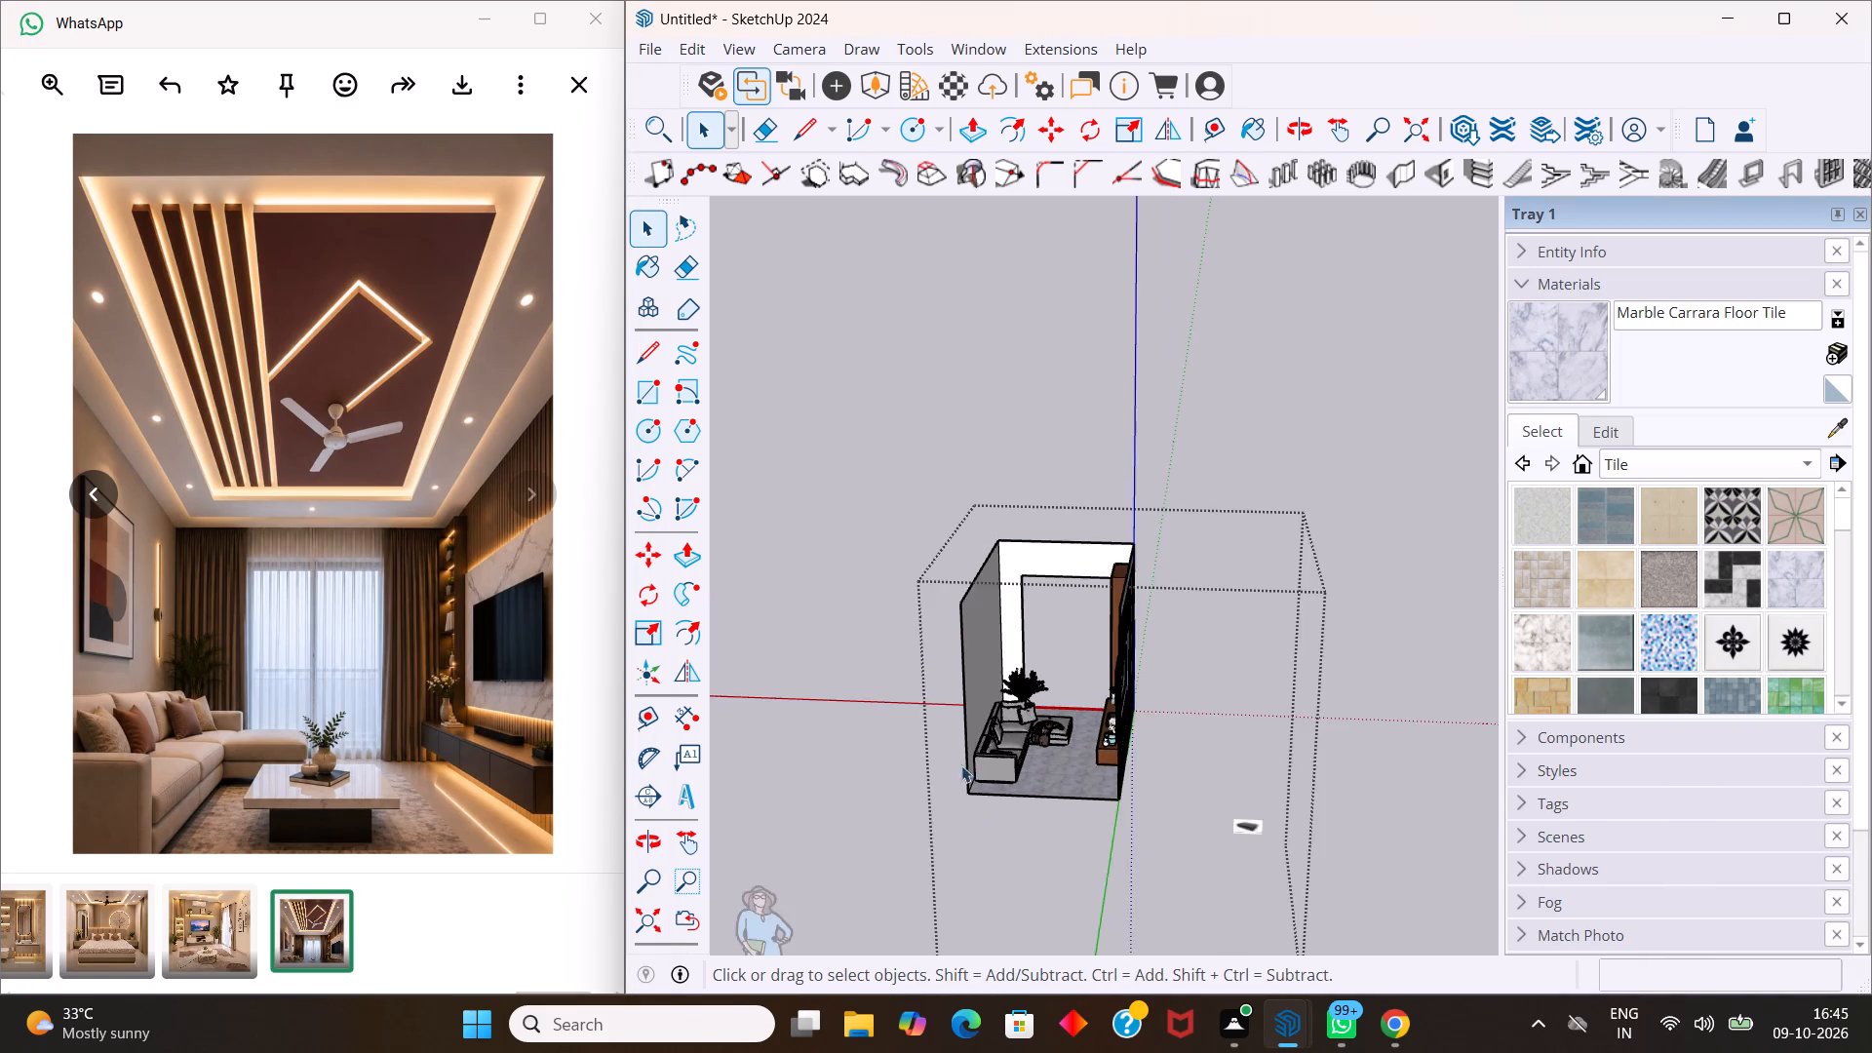
scroll(961, 765, "down", 15)
scroll(899, 698, "down", 10)
middle_click_drag(861, 726, 925, 706)
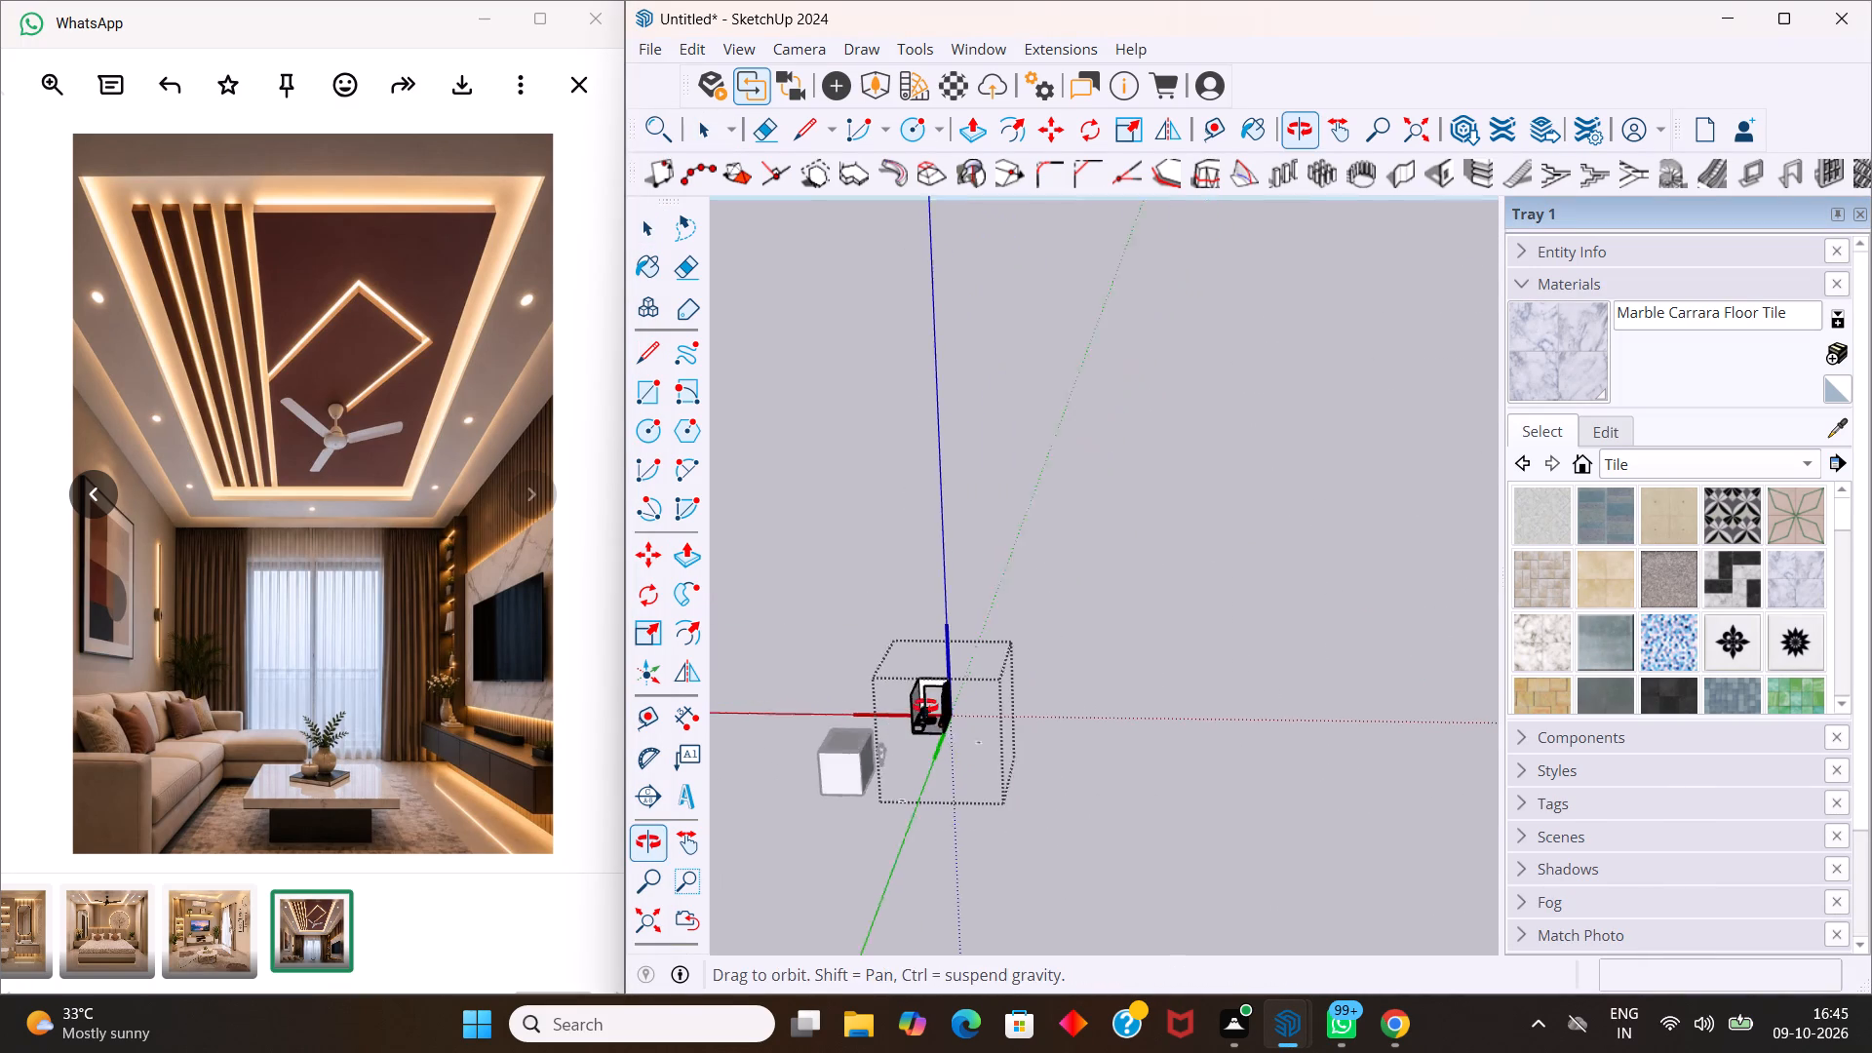
middle_click_drag(925, 706, 997, 673)
scroll(873, 843, "up", 15)
scroll(823, 780, "down", 1)
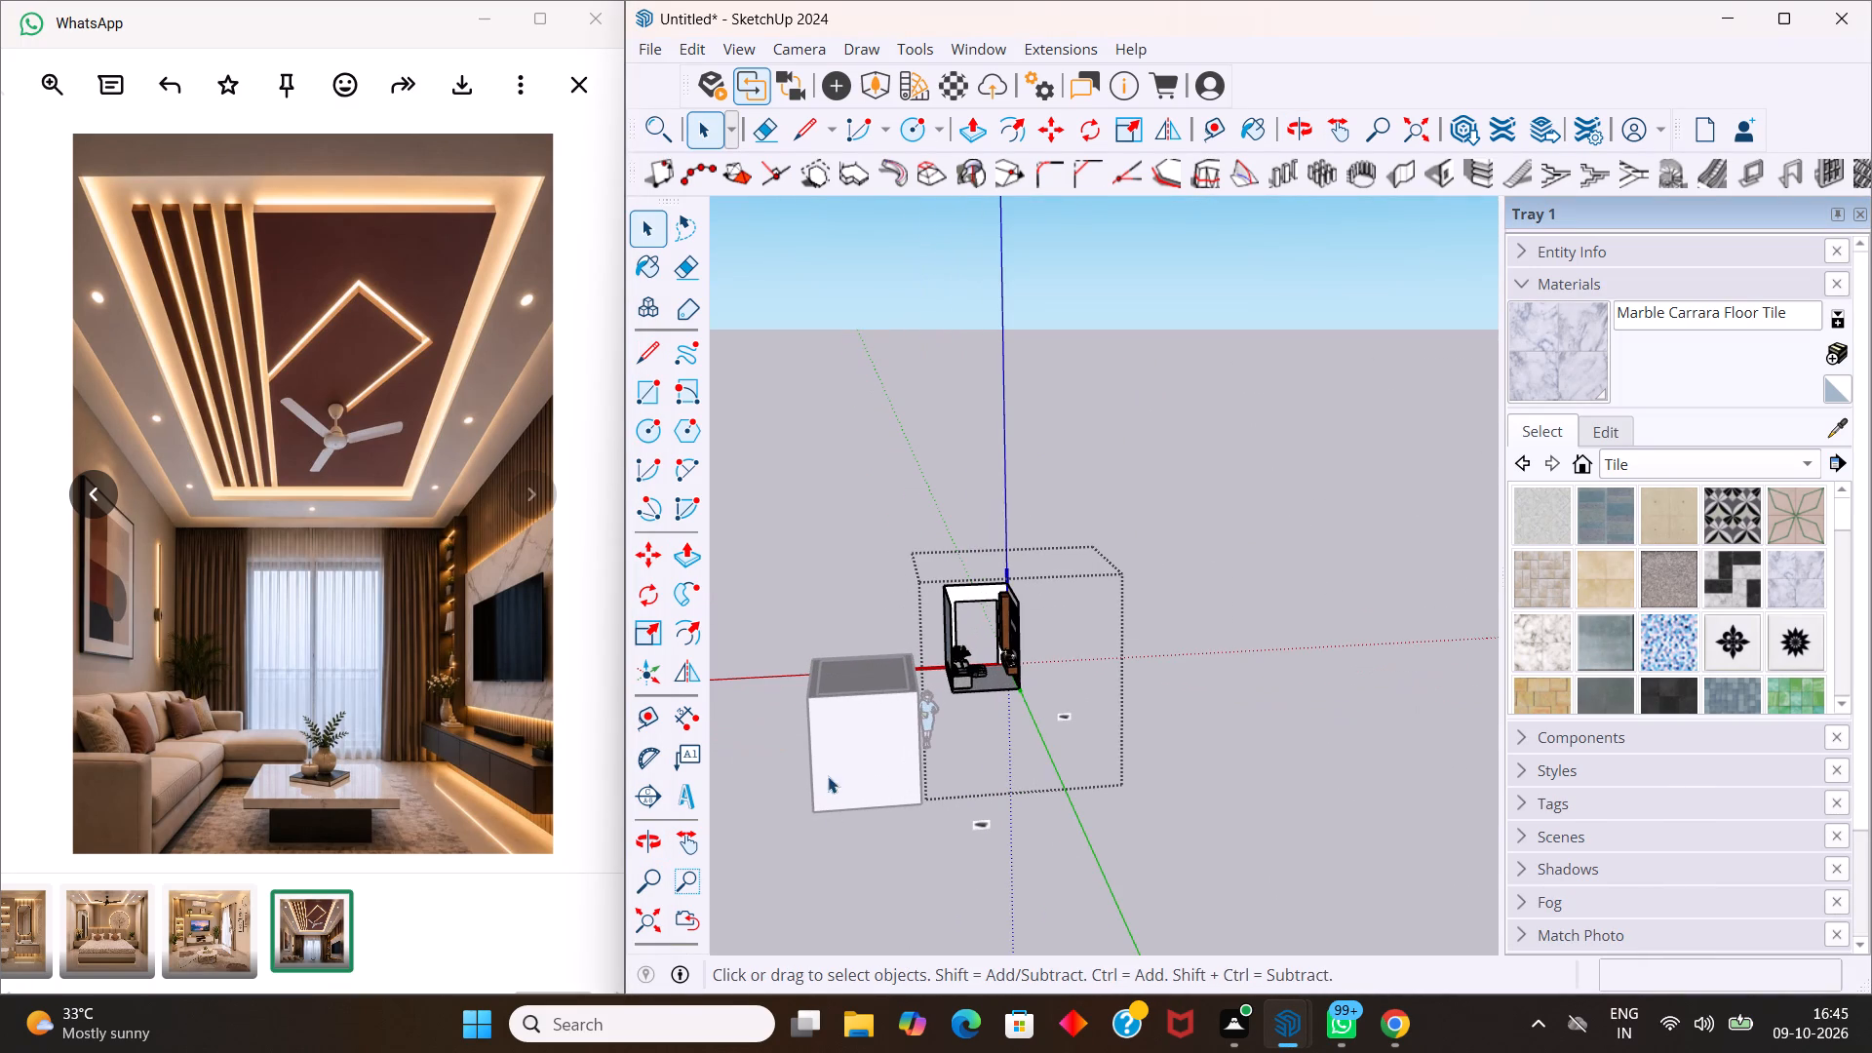
middle_click_drag(827, 776, 911, 649)
scroll(838, 827, "up", 6)
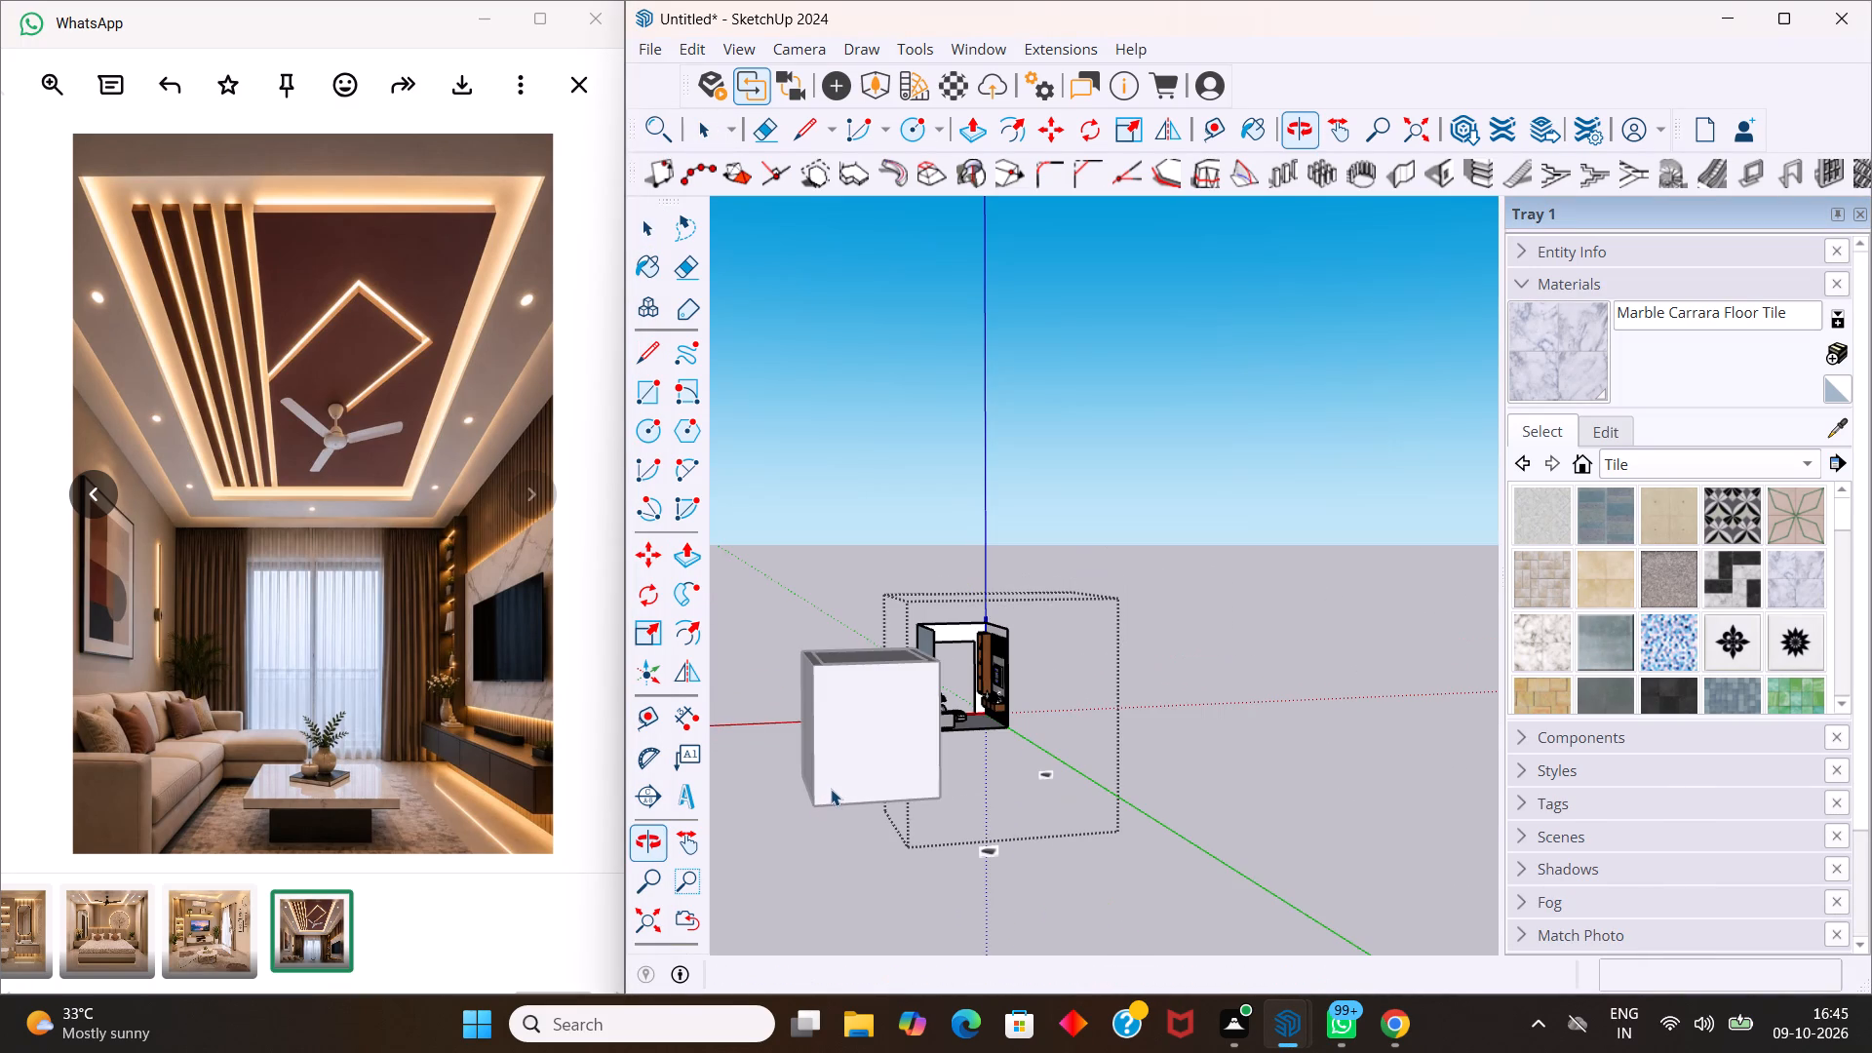
scroll(831, 789, "up", 20)
middle_click_drag(845, 707, 863, 629)
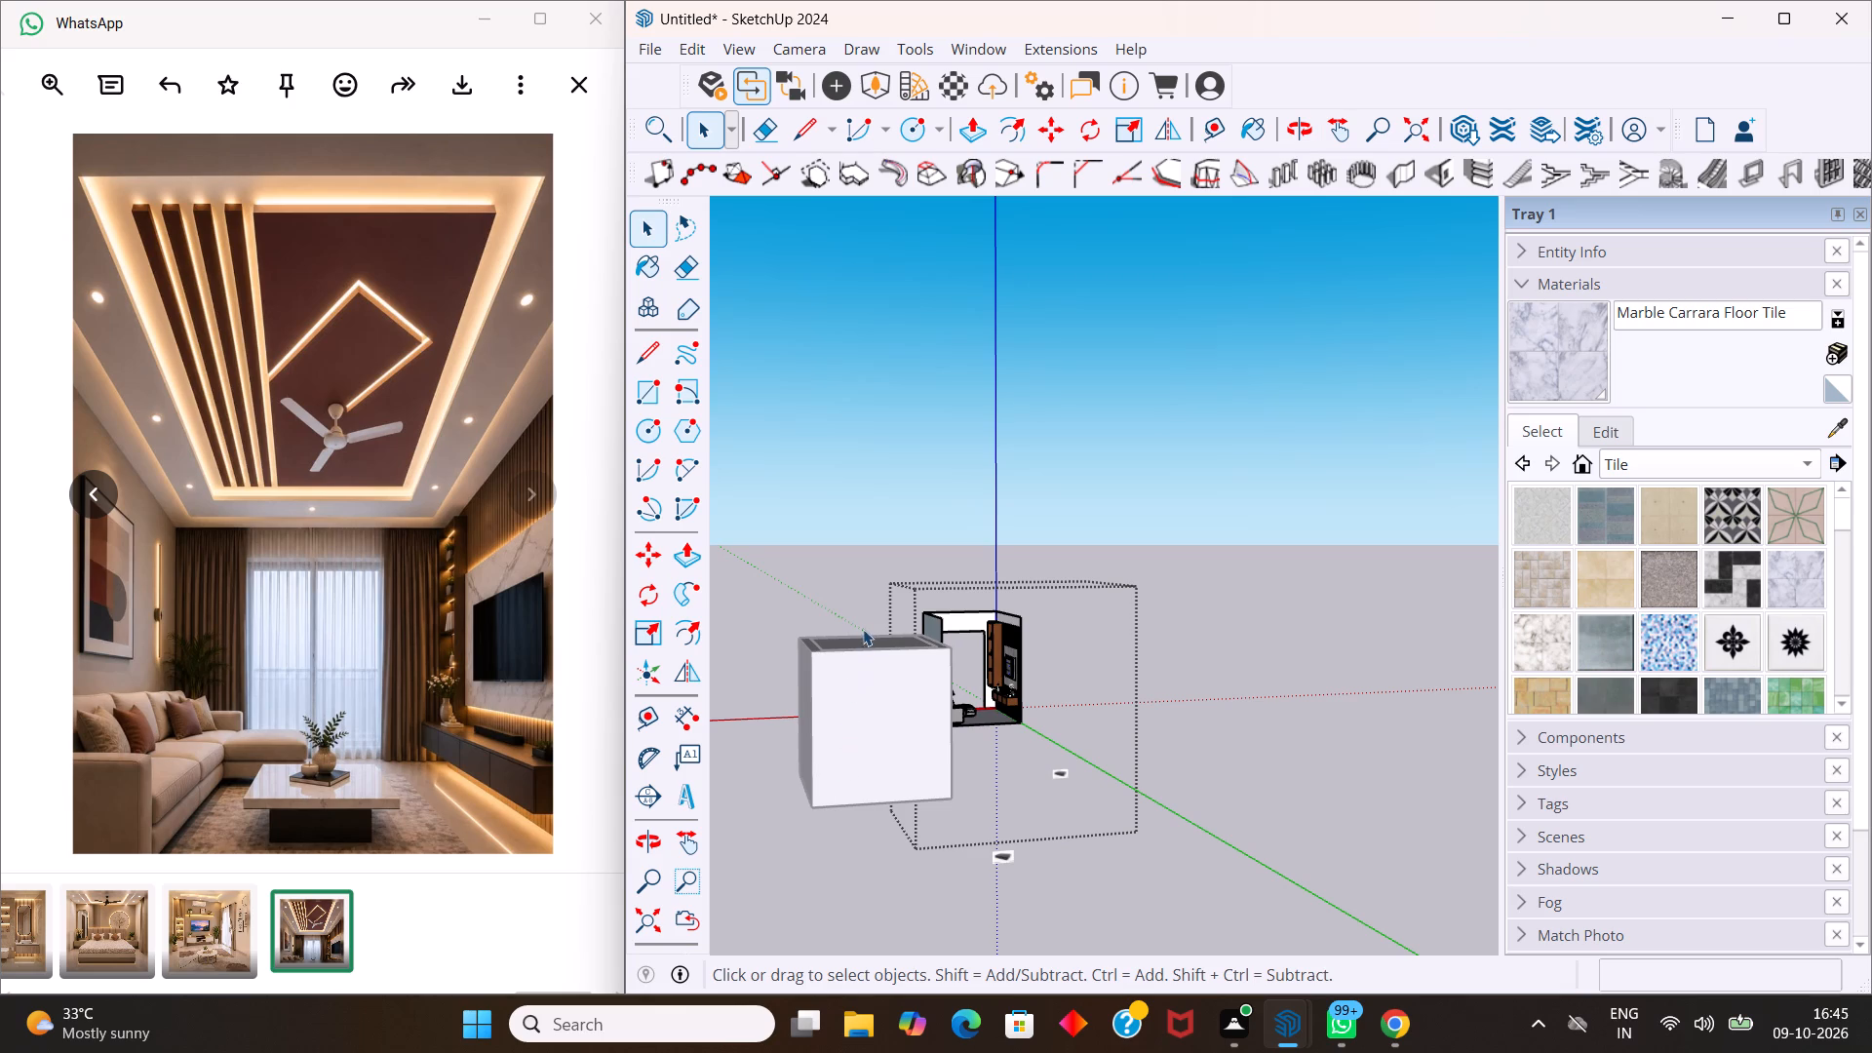
middle_click_drag(863, 629, 864, 629)
scroll(848, 694, "up", 9)
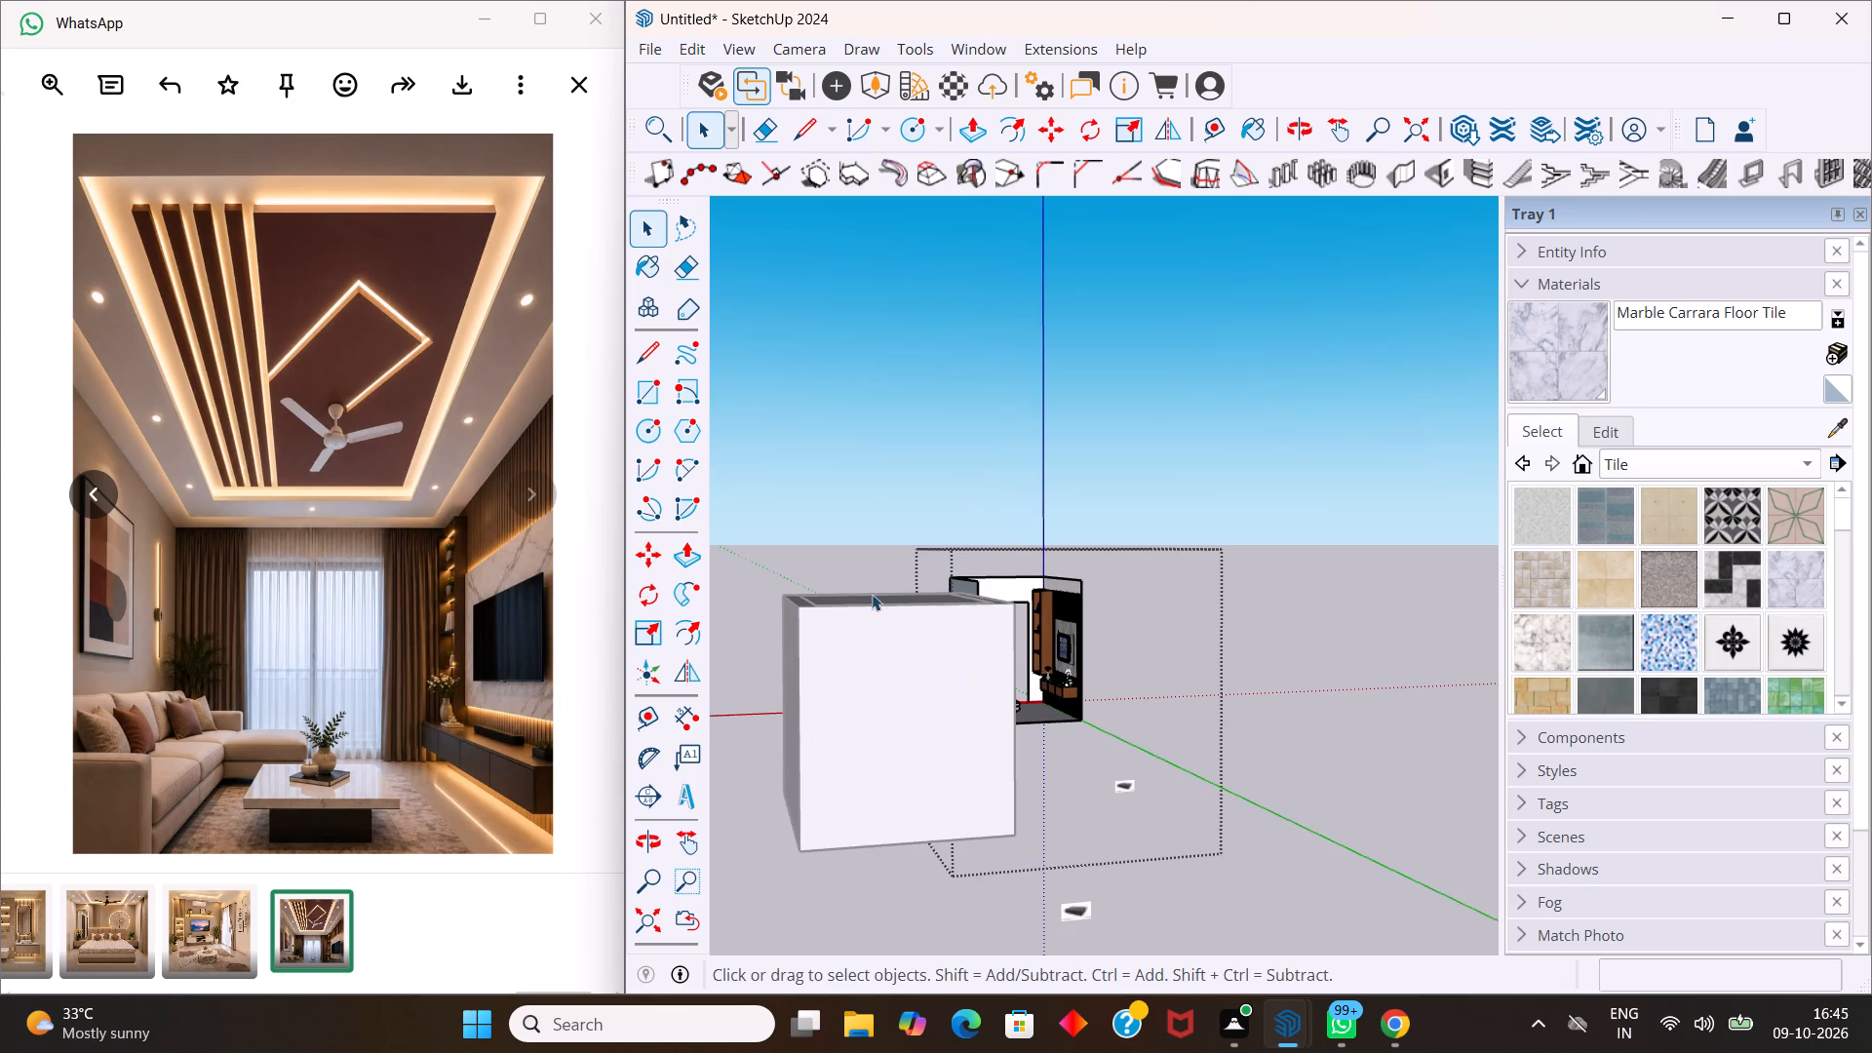
scroll(776, 732, "up", 6)
middle_click_drag(847, 791, 762, 787)
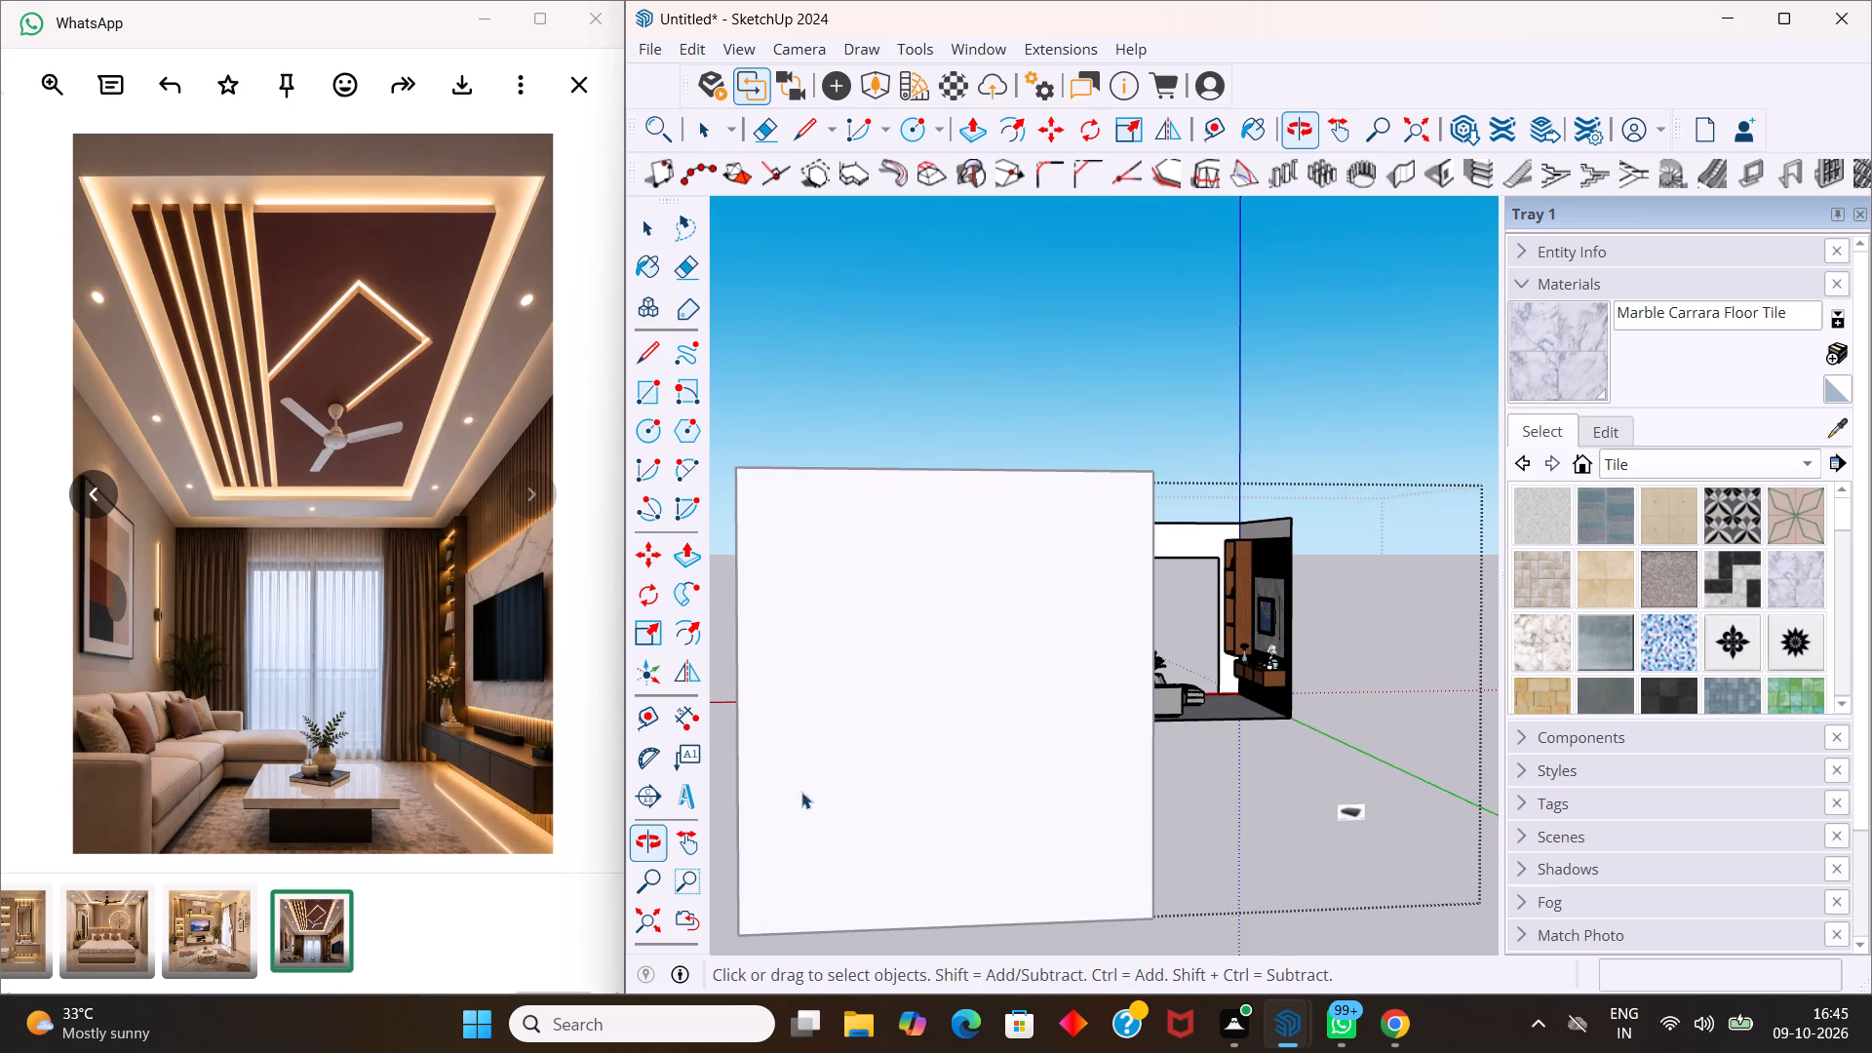
scroll(826, 797, "up", 6)
middle_click(820, 798)
scroll(823, 783, "up", 6)
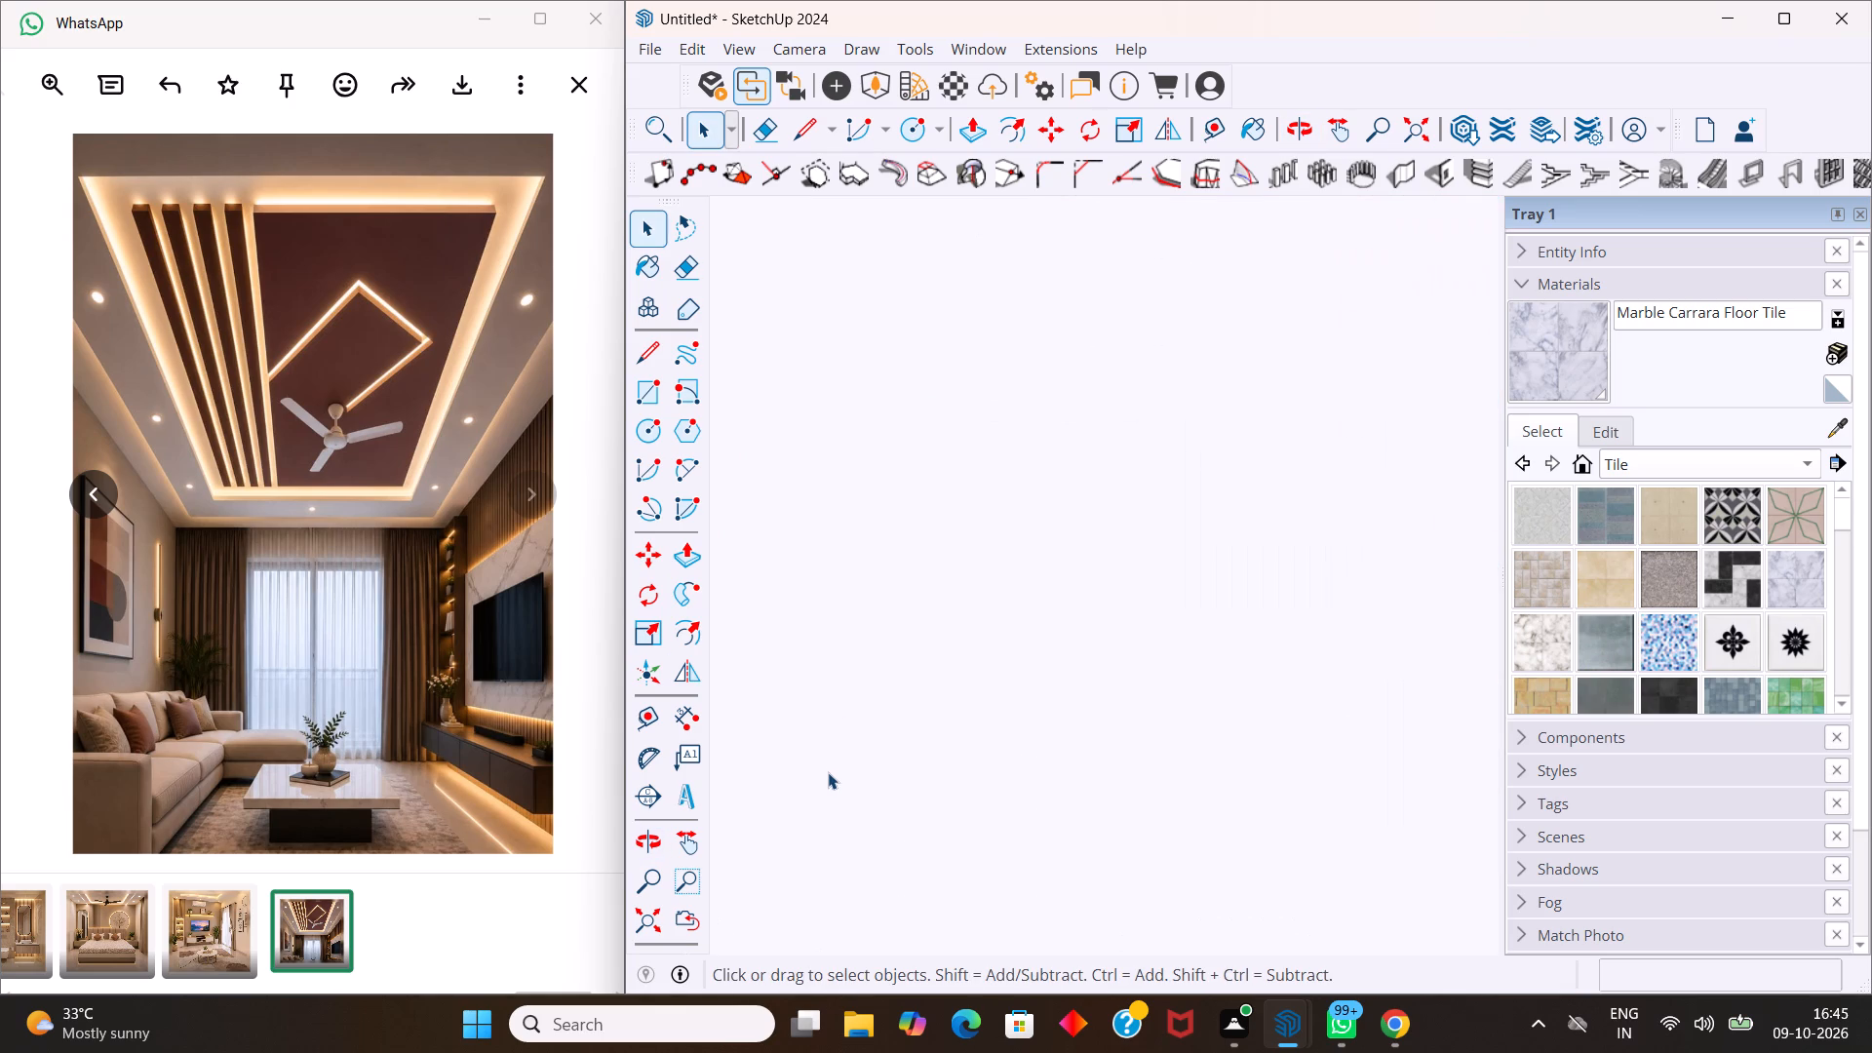
scroll(828, 770, "up", 4)
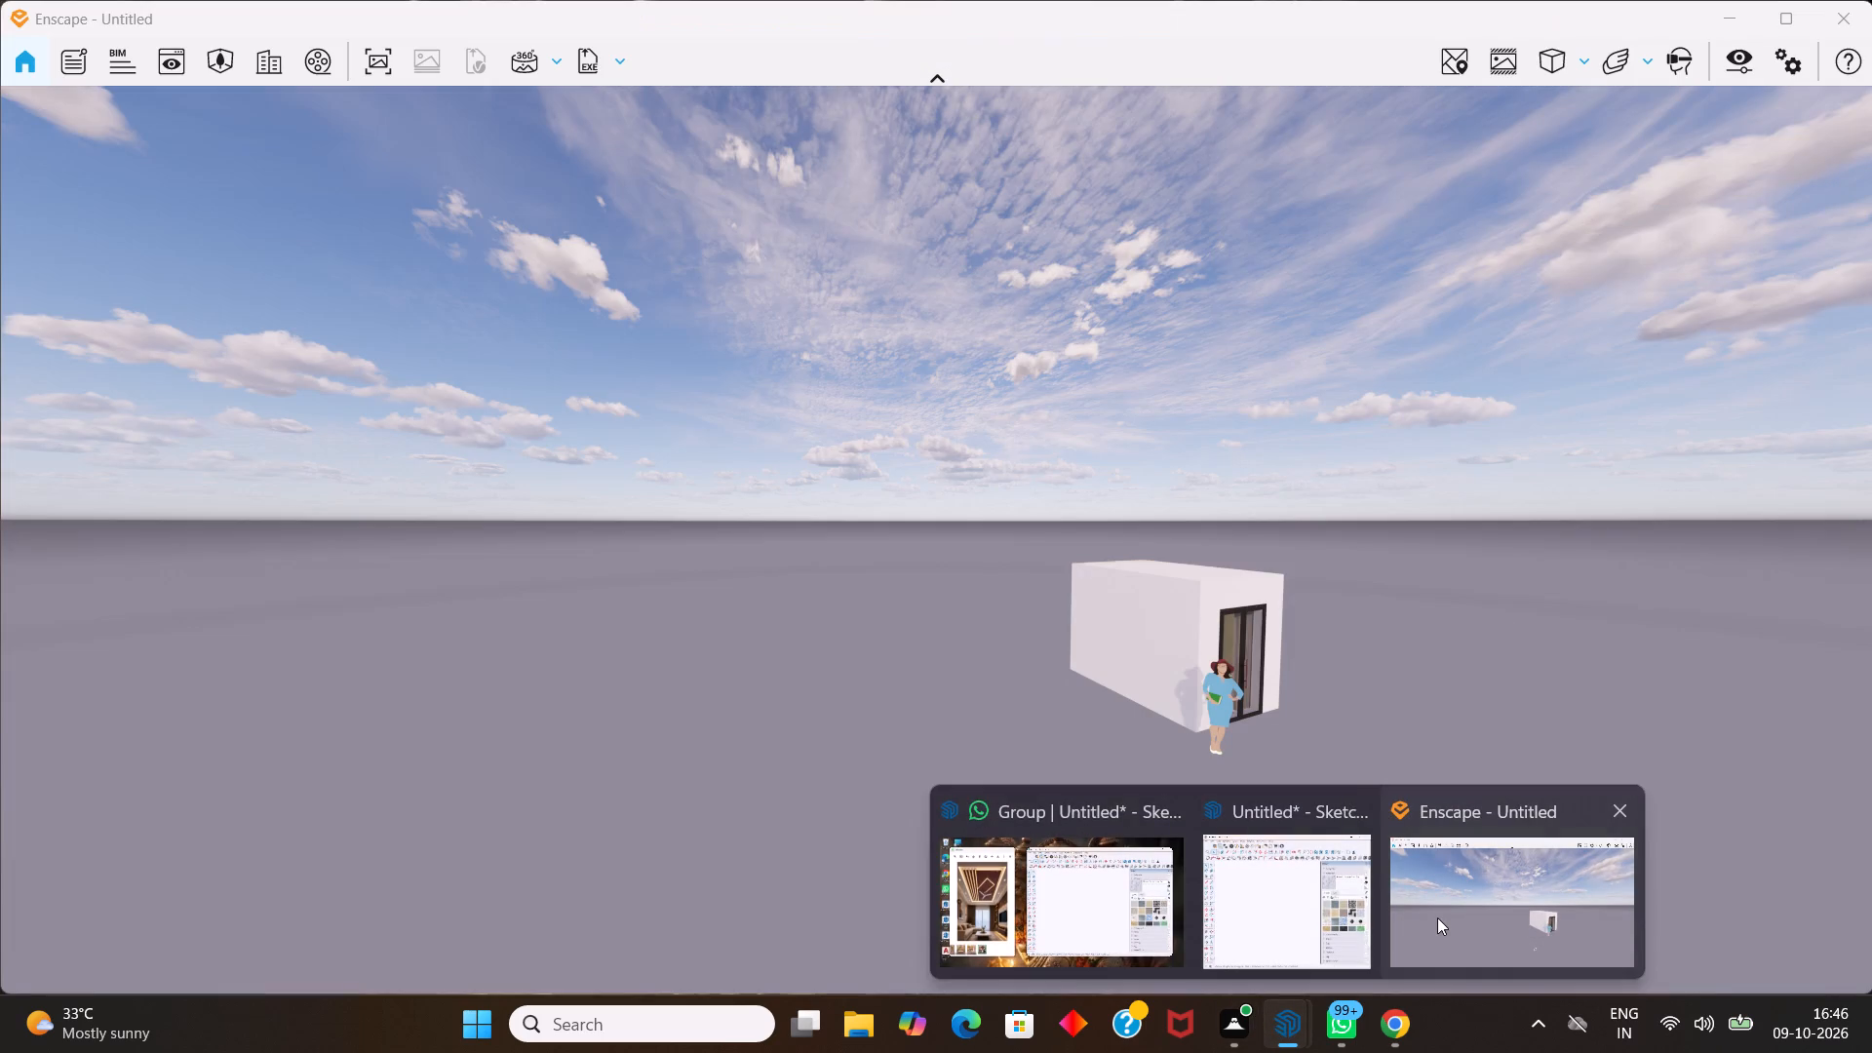
Return to Enscape and look around both structures and the surrounding ground, including the open room's sofa and plant end.
left_click(1437, 917)
scroll(1181, 760, "up", 6)
scroll(1157, 721, "down", 5)
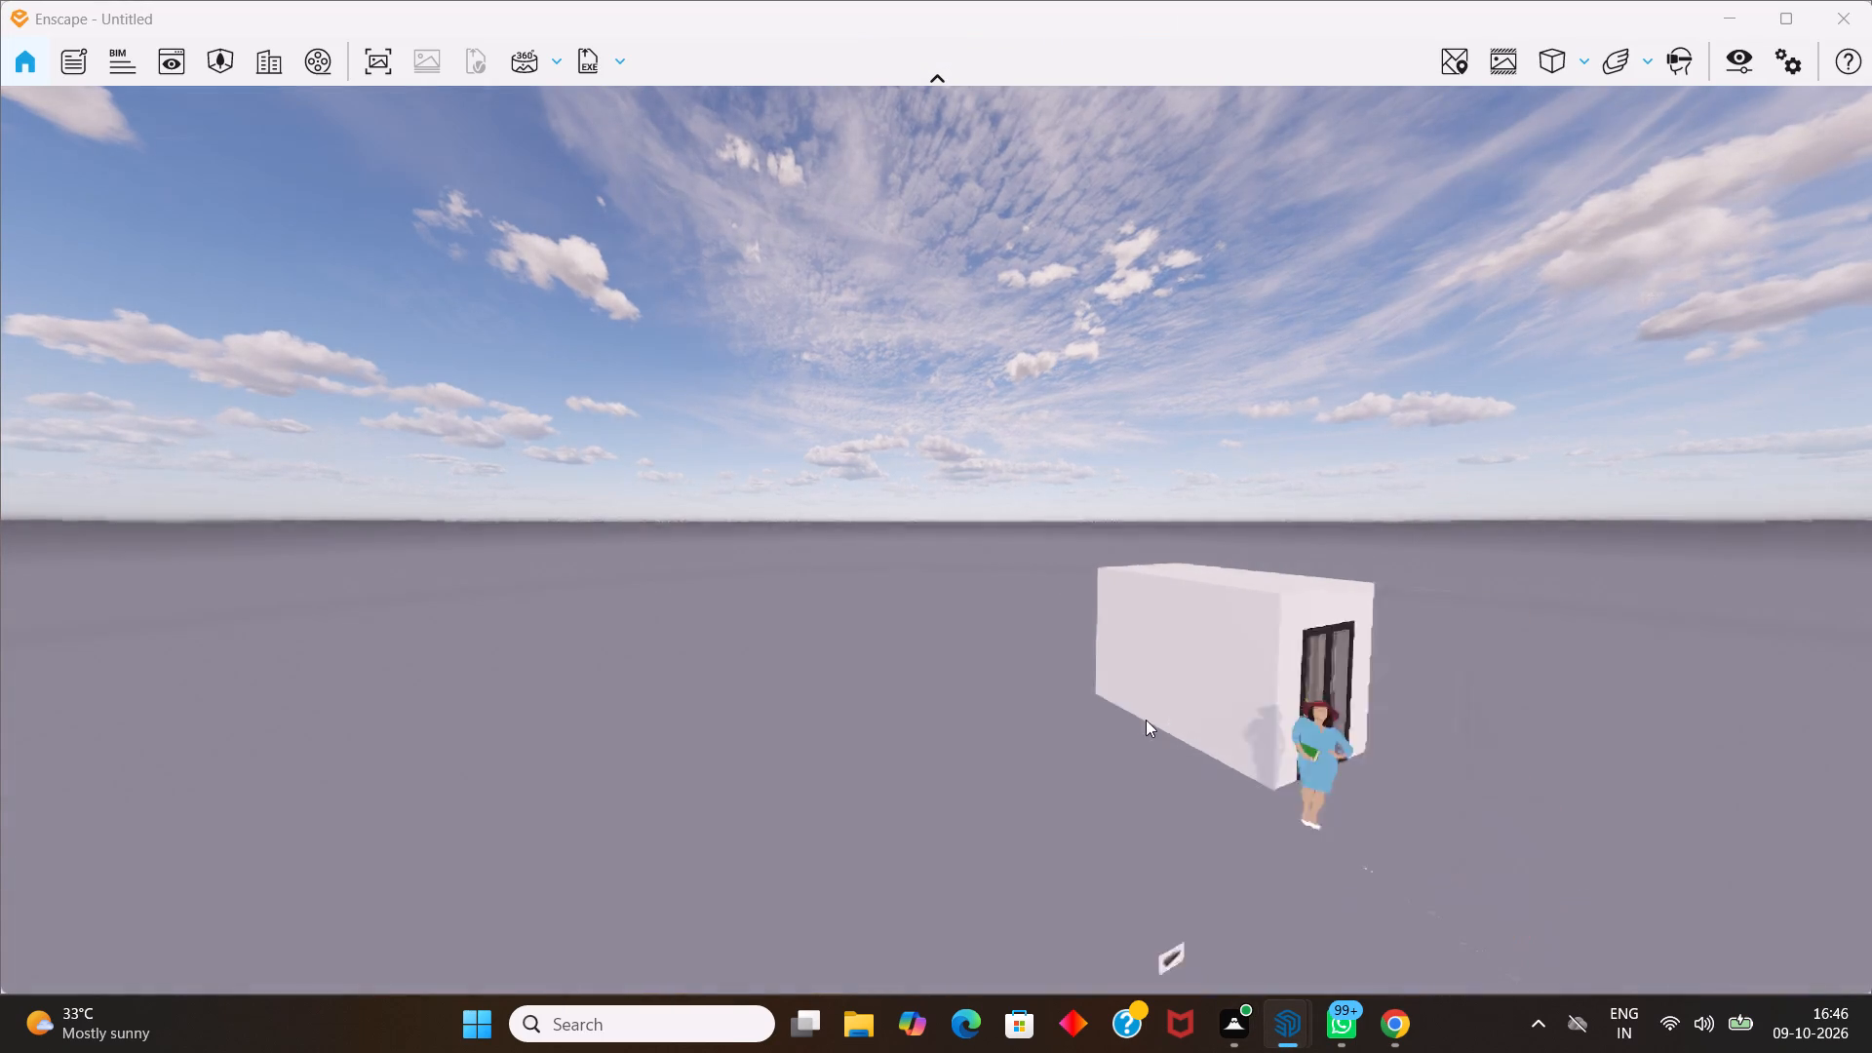
scroll(1005, 702, "down", 18)
middle_click_drag(870, 681, 867, 567)
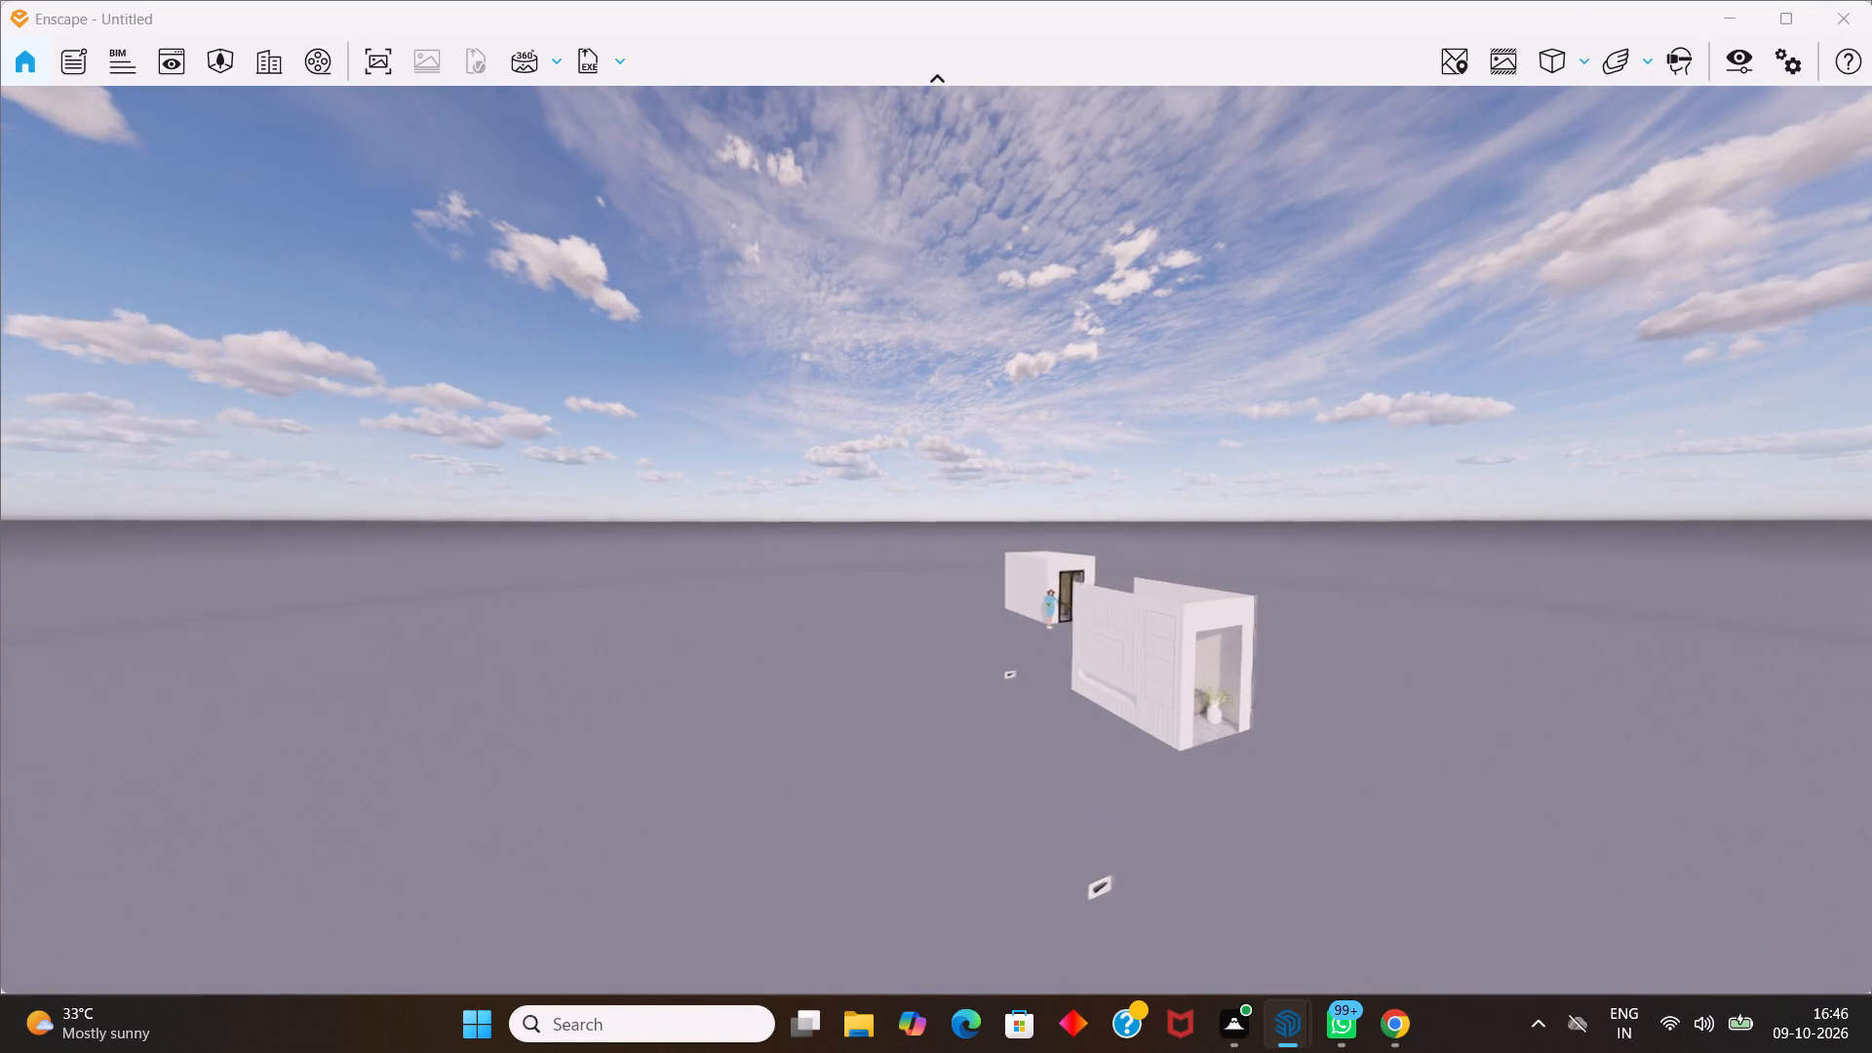
middle_click_drag(867, 567, 579, 623)
scroll(857, 660, "down", 1)
left_click_drag(900, 664, 1020, 545)
middle_click_drag(900, 664, 1020, 545)
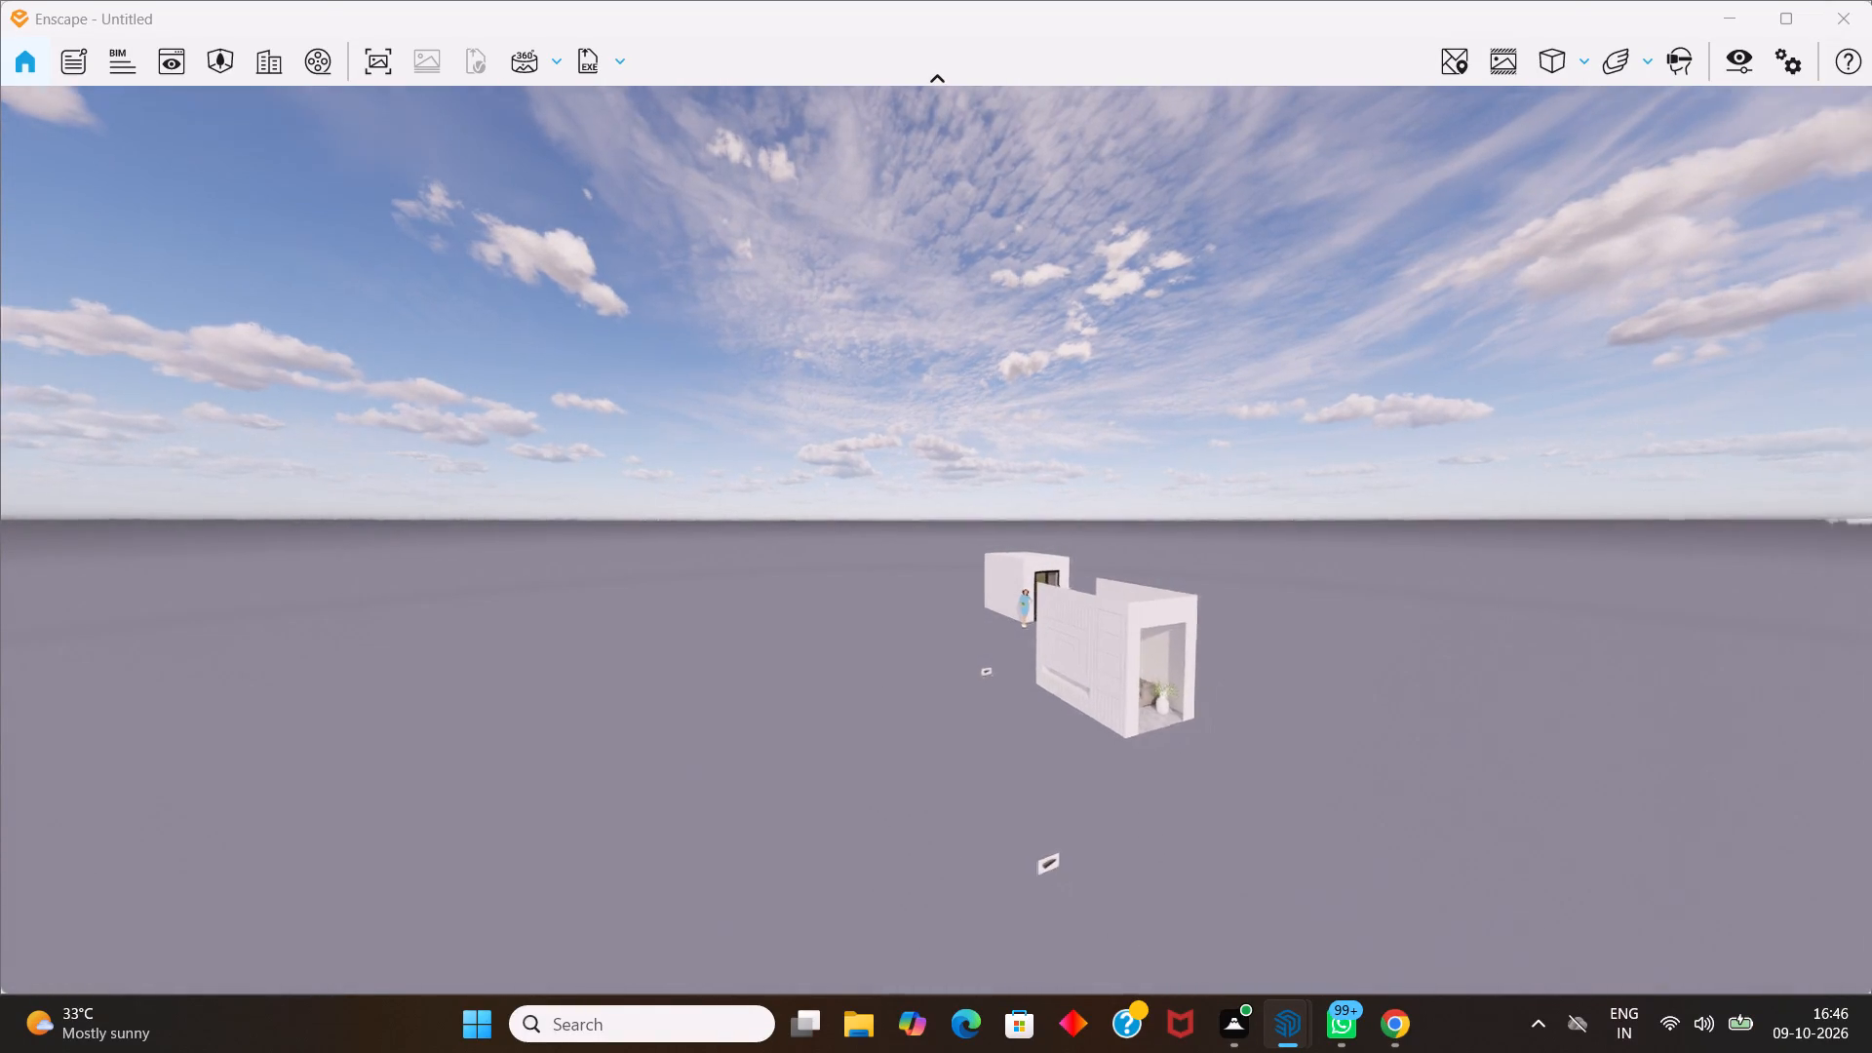
left_click_drag(1020, 545, 1691, 398)
middle_click_drag(1020, 545, 954, 525)
left_click_drag(237, 751, 1406, 733)
middle_click_drag(237, 751, 1406, 733)
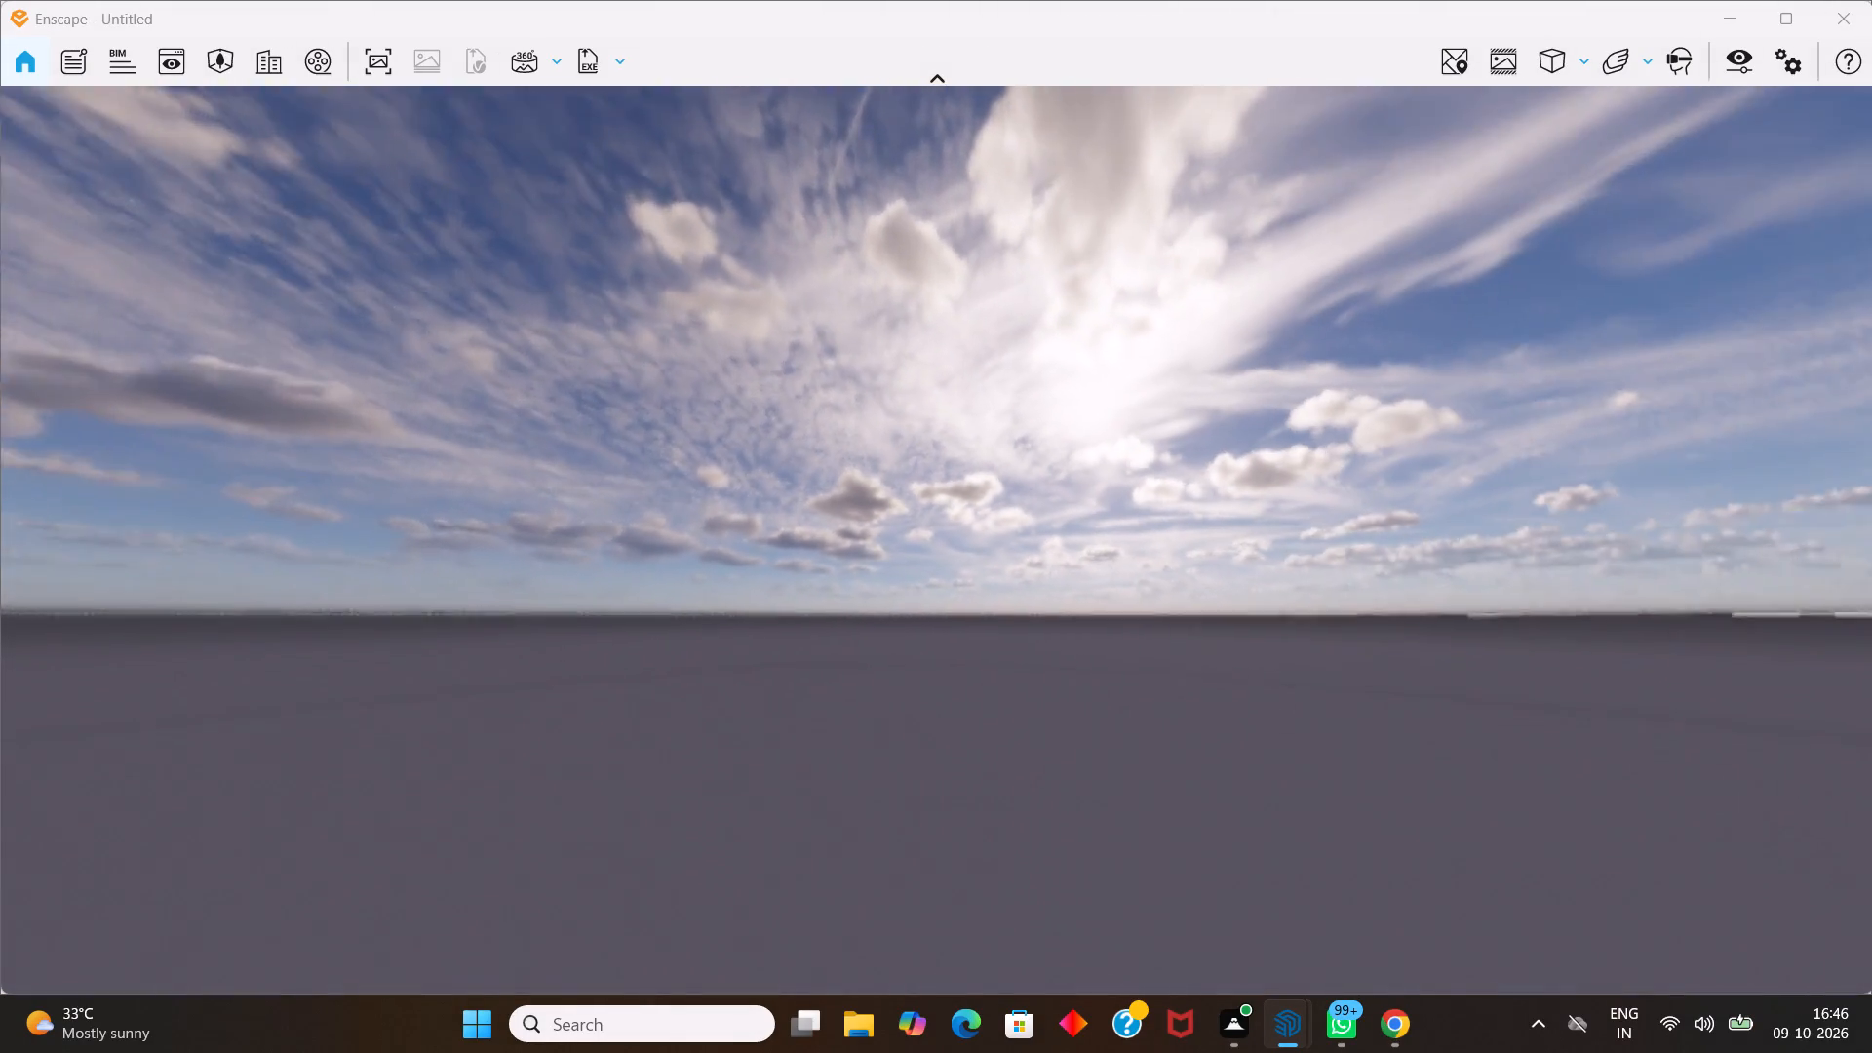
left_click_drag(1406, 733, 1561, 835)
middle_click_drag(1406, 733, 934, 496)
left_click_drag(277, 494, 1179, 465)
middle_click_drag(286, 495, 819, 502)
left_click_drag(2, 609, 1673, 448)
middle_click_drag(947, 539, 1, 601)
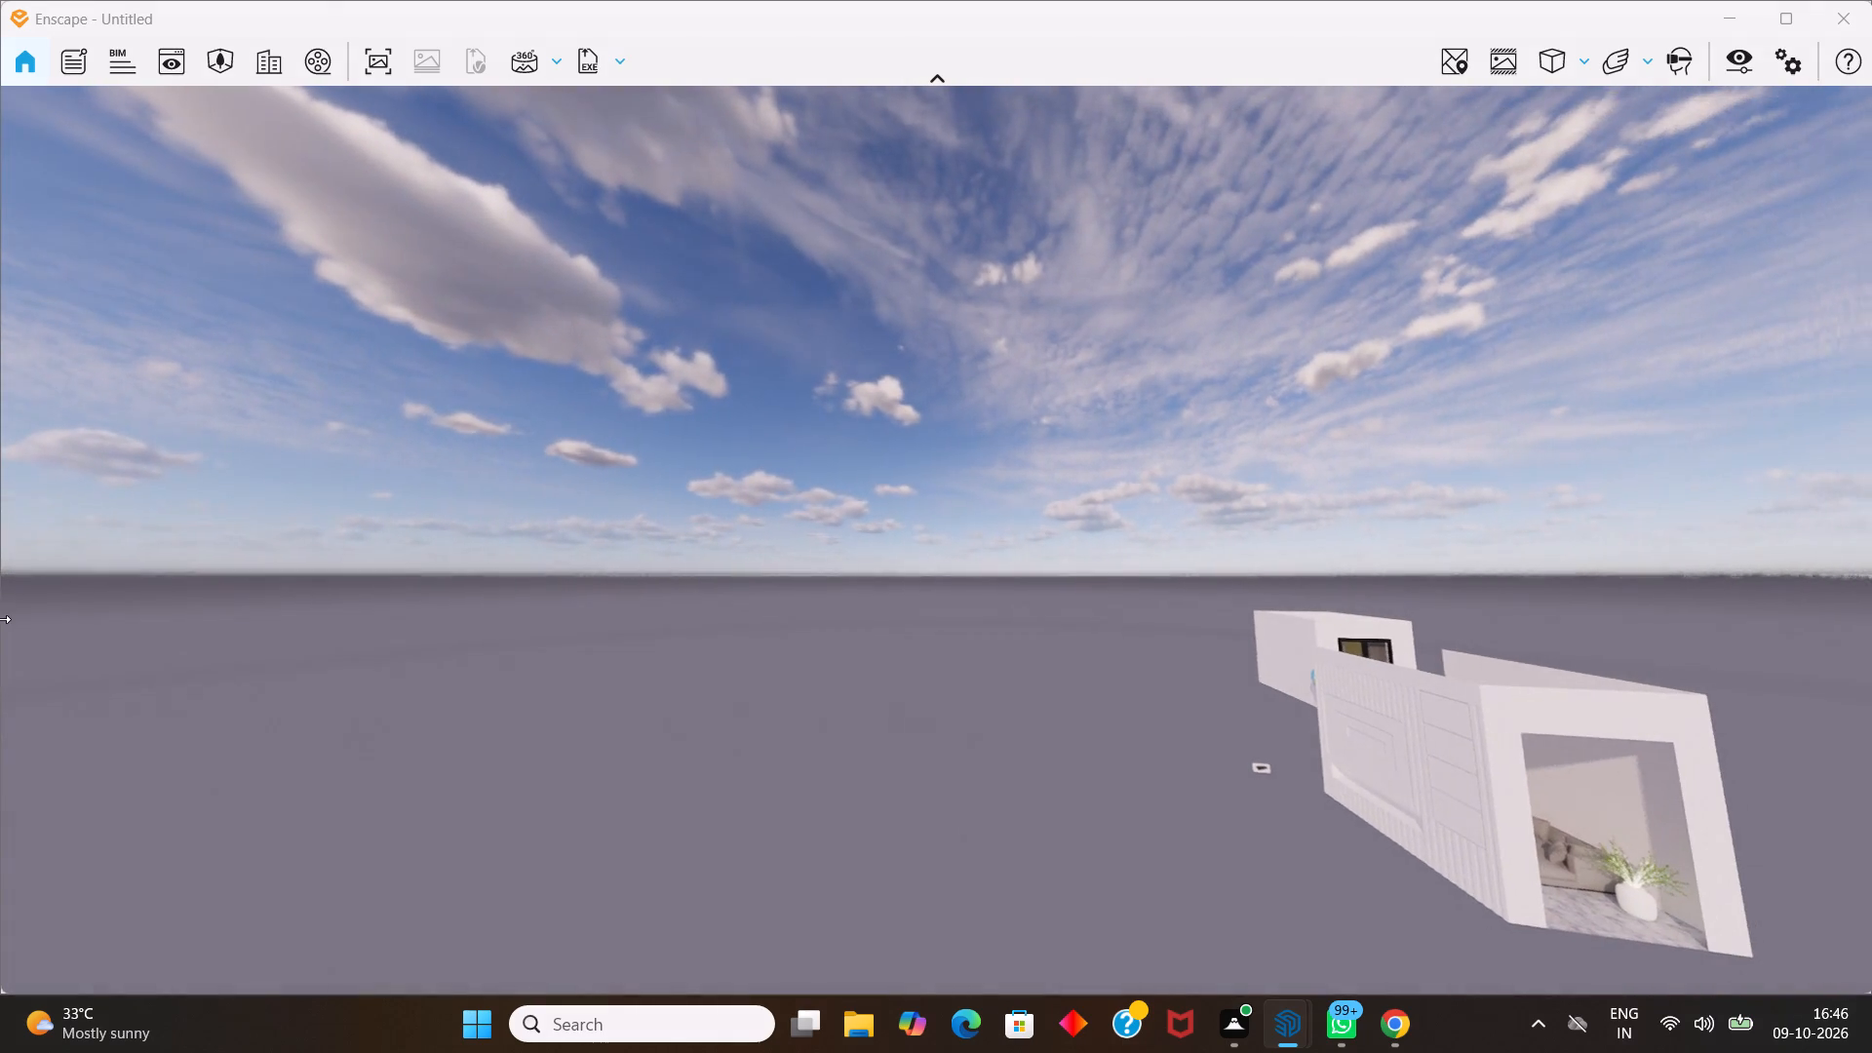
Back away from the open room's plant end and compare both structures from a wider exterior angle.
scroll(0, 717, "down", 1)
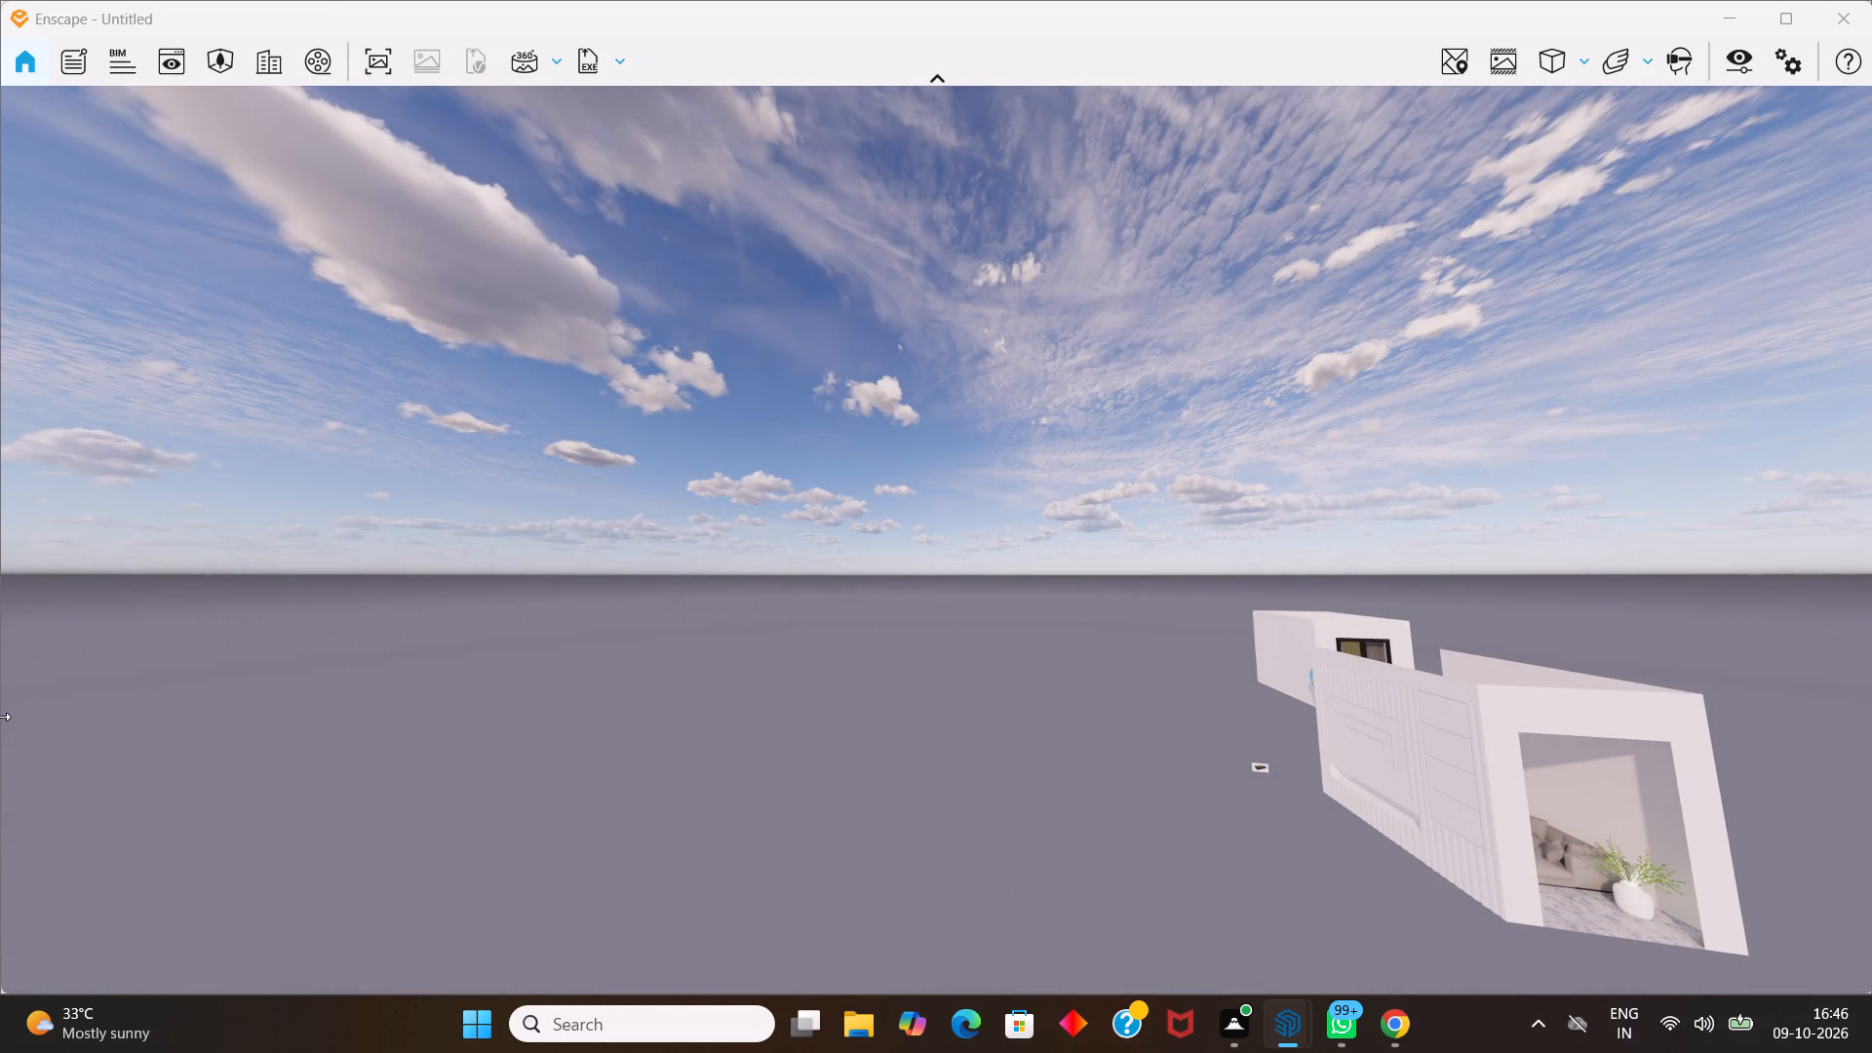
middle_click_drag(0, 705, 82, 717)
left_click_drag(0, 705, 82, 717)
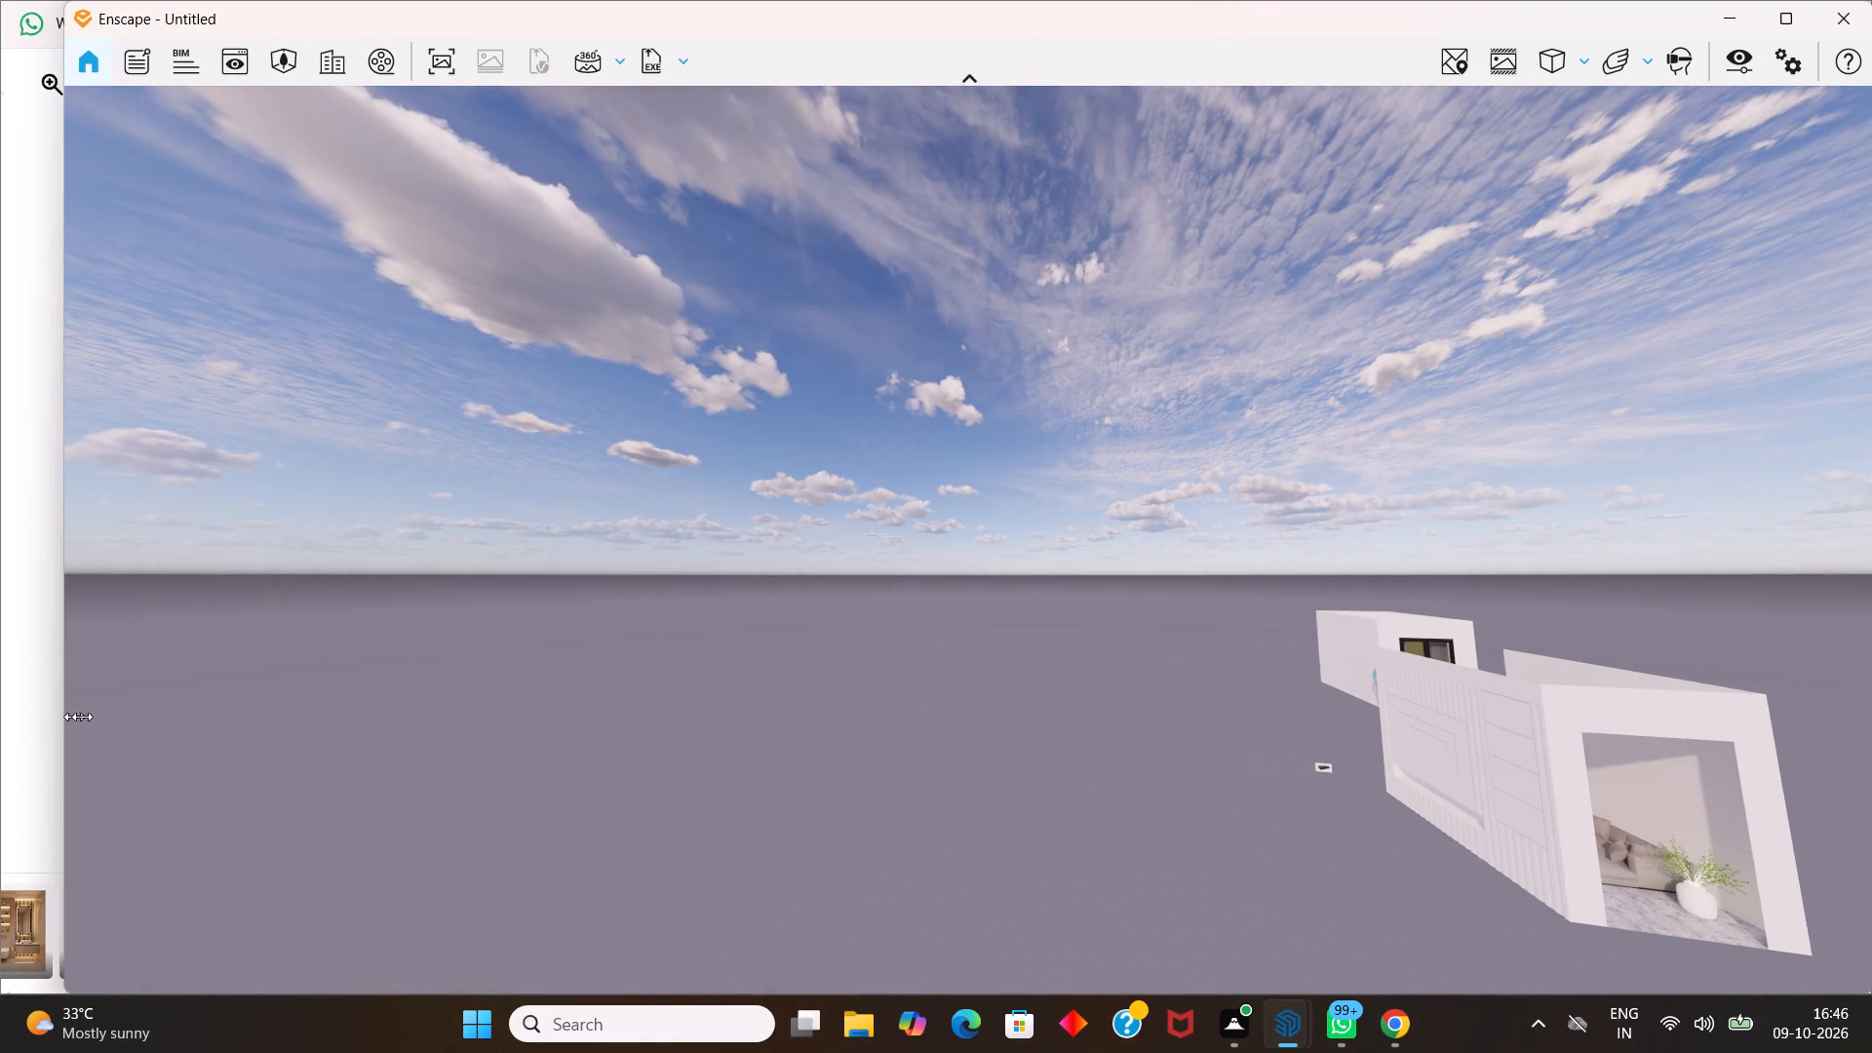
left_click_drag(82, 717, 26, 732)
middle_click_drag(82, 717, 24, 735)
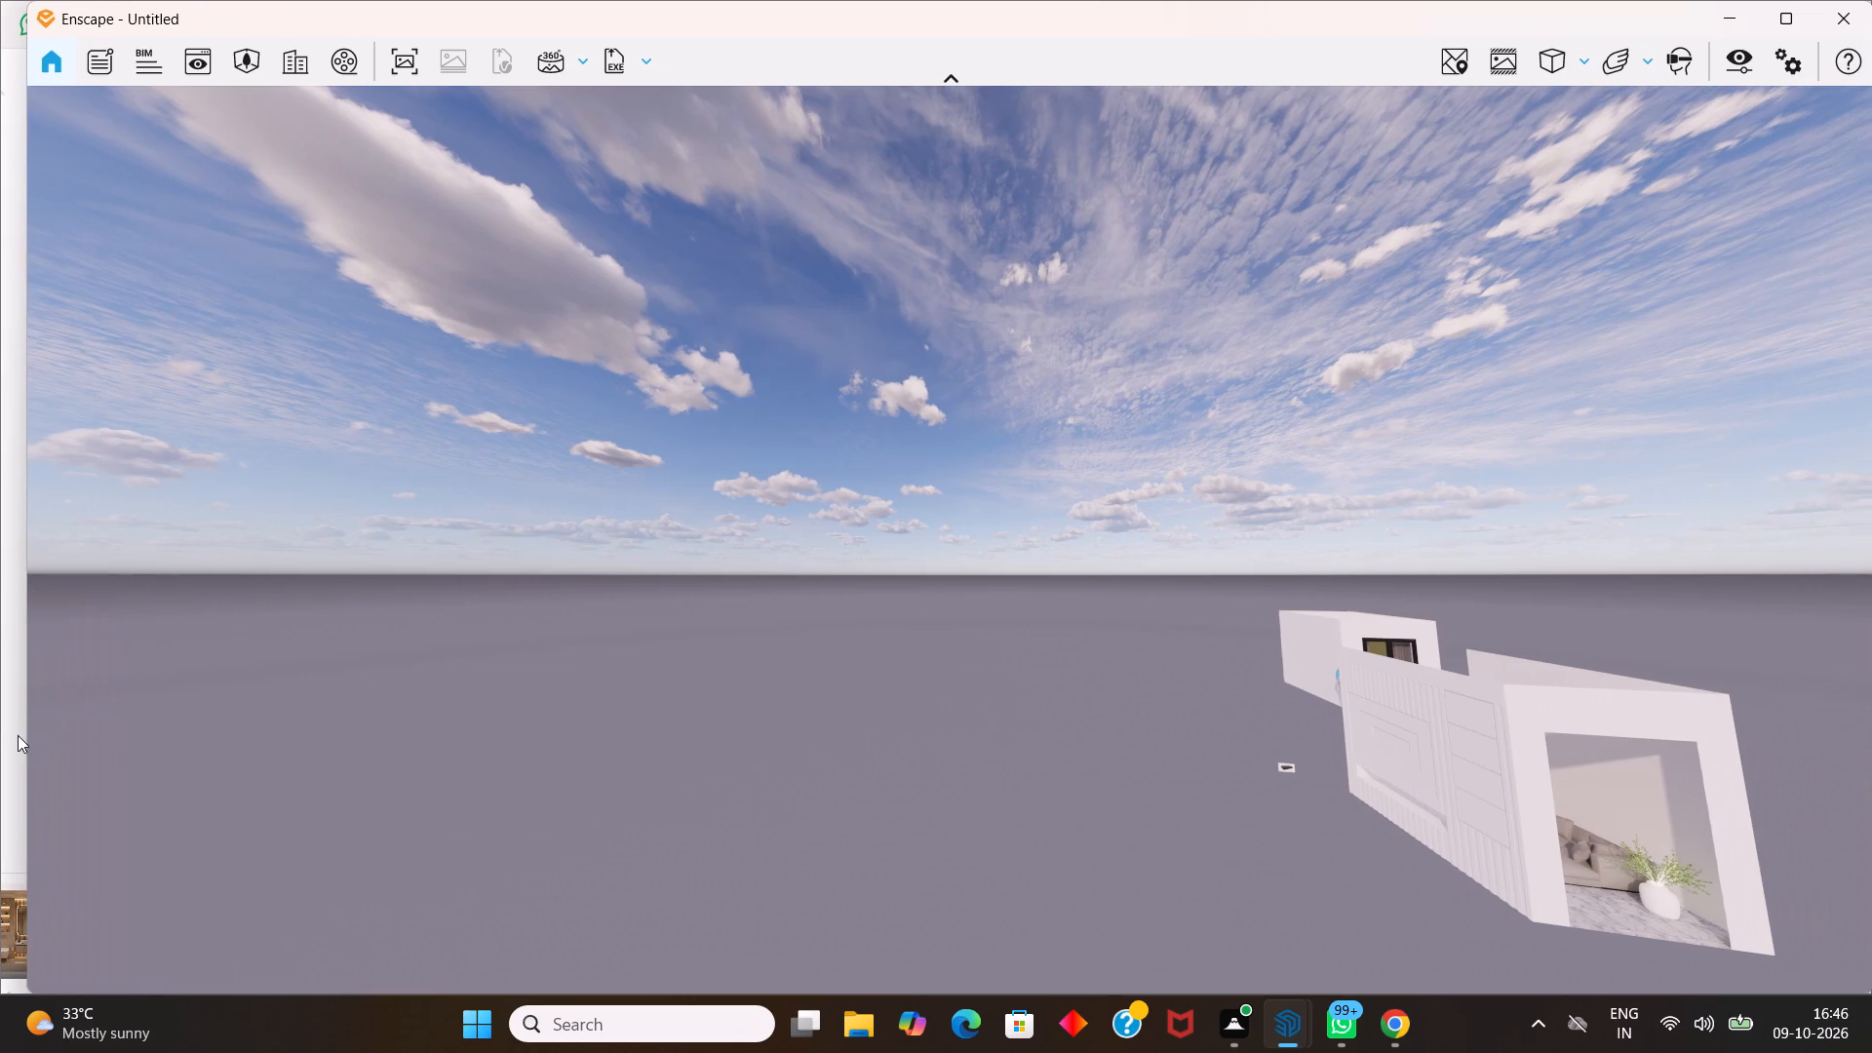
scroll(31, 730, "down", 5)
middle_click_drag(73, 688, 40, 699)
right_click_drag(73, 688, 935, 543)
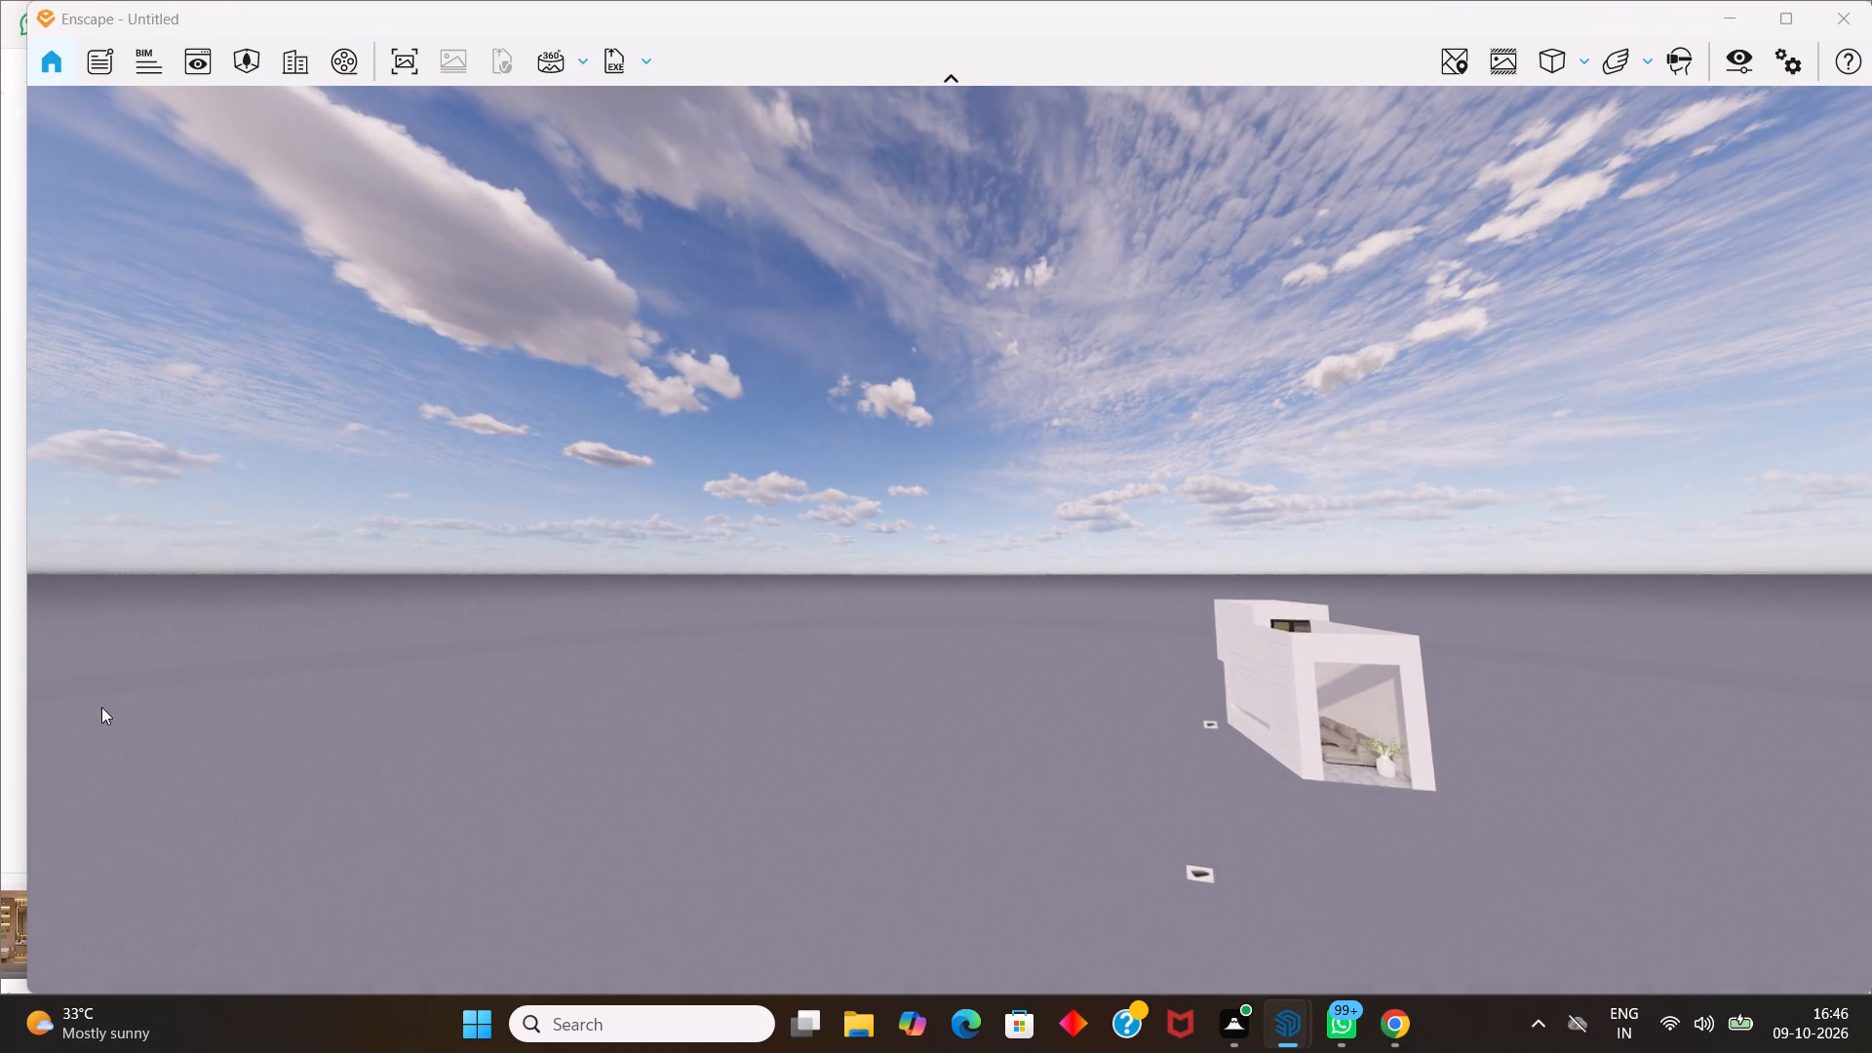
middle_click_drag(101, 707, 388, 676)
left_click_drag(82, 711, 388, 676)
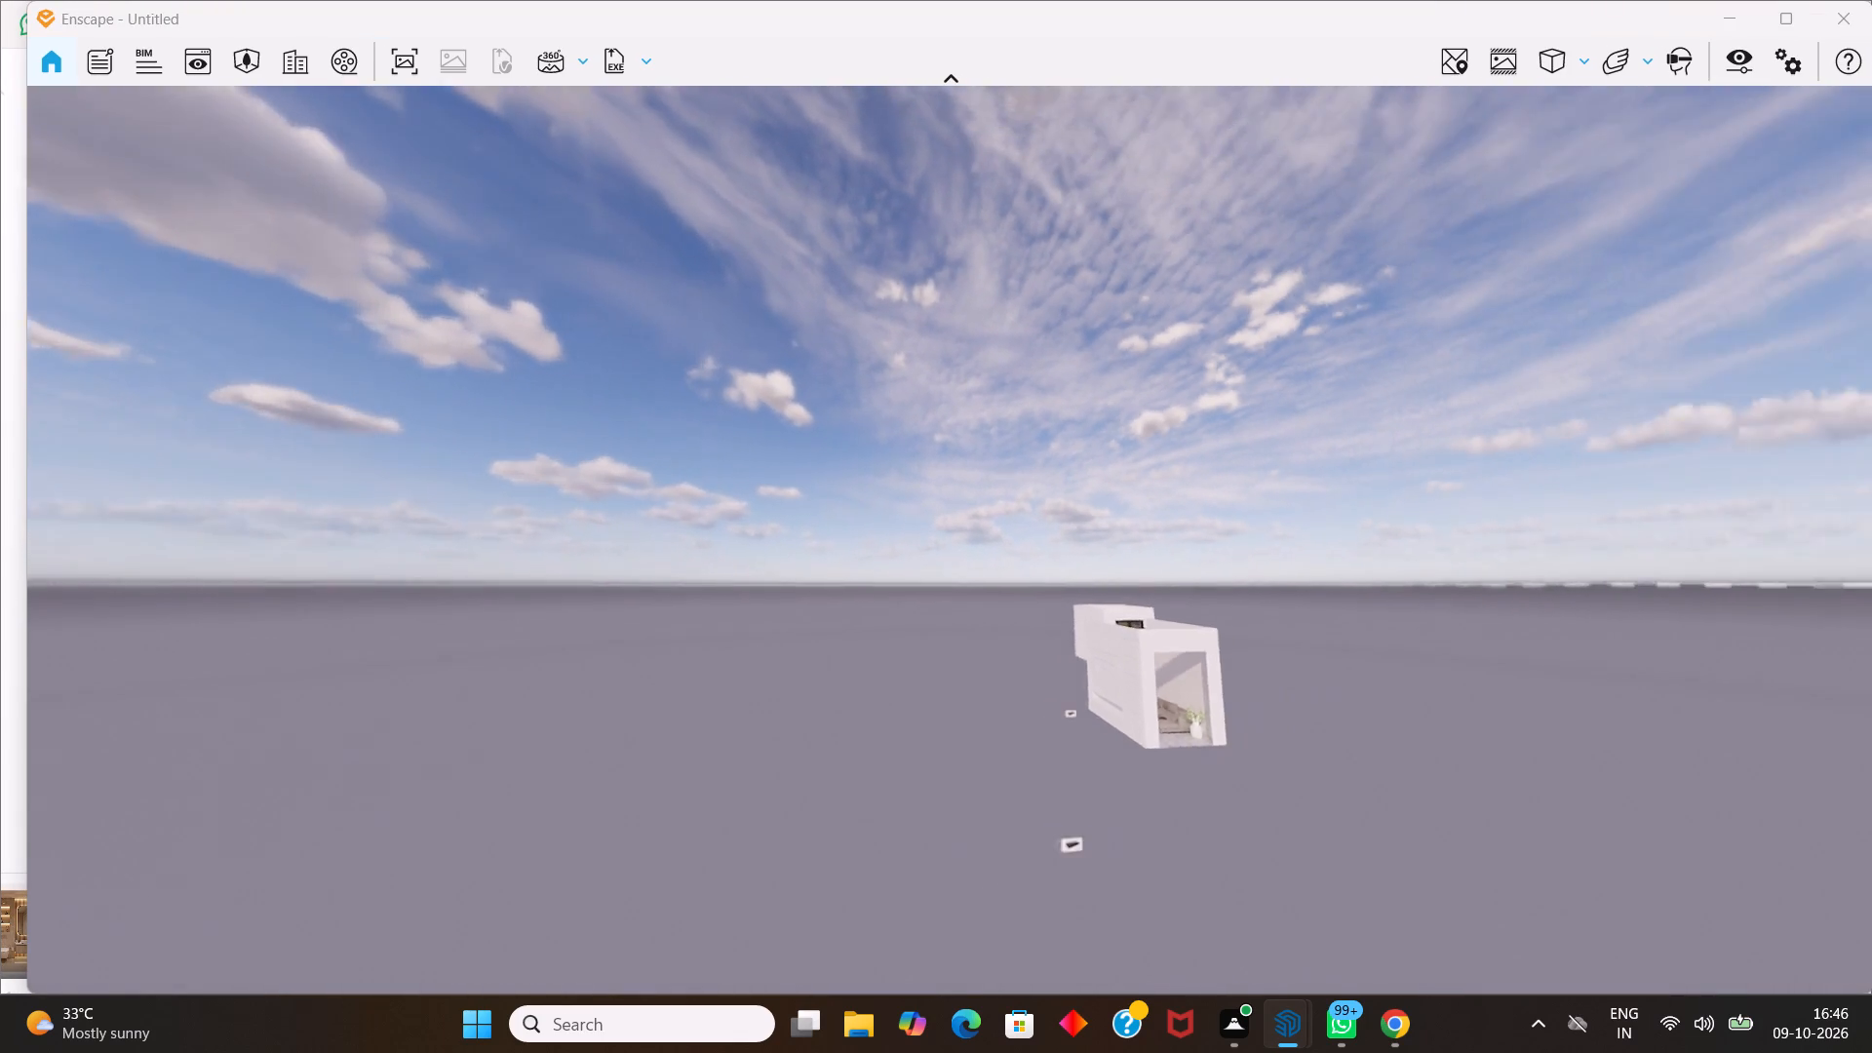
left_click_drag(388, 676, 560, 635)
middle_click_drag(388, 676, 943, 540)
left_click_drag(465, 682, 855, 528)
middle_click_drag(465, 682, 855, 528)
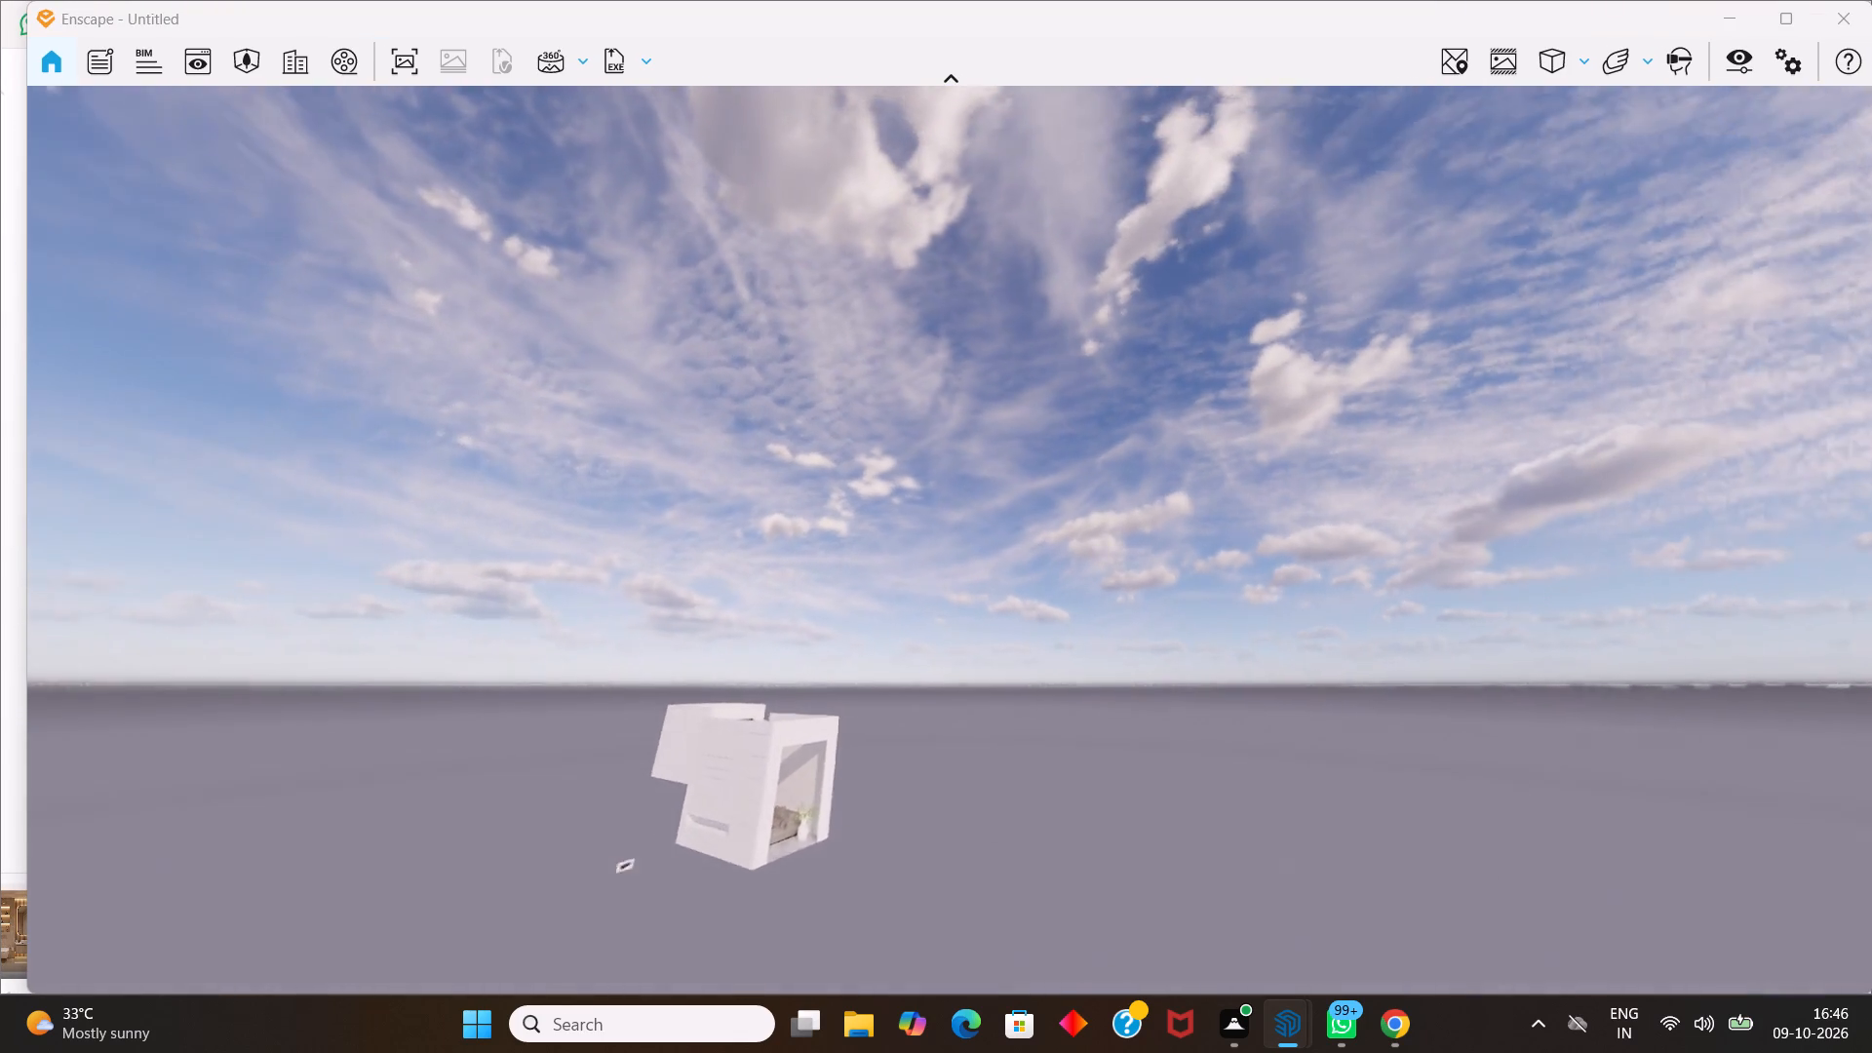
left_click_drag(855, 528, 858, 528)
middle_click_drag(855, 528, 950, 539)
View the two structures from increasingly distant, lower angles against the horizon and sky.
scroll(396, 642, "down", 7)
scroll(381, 639, "up", 1)
scroll(381, 639, "down", 2)
scroll(381, 639, "up", 1)
scroll(381, 639, "down", 14)
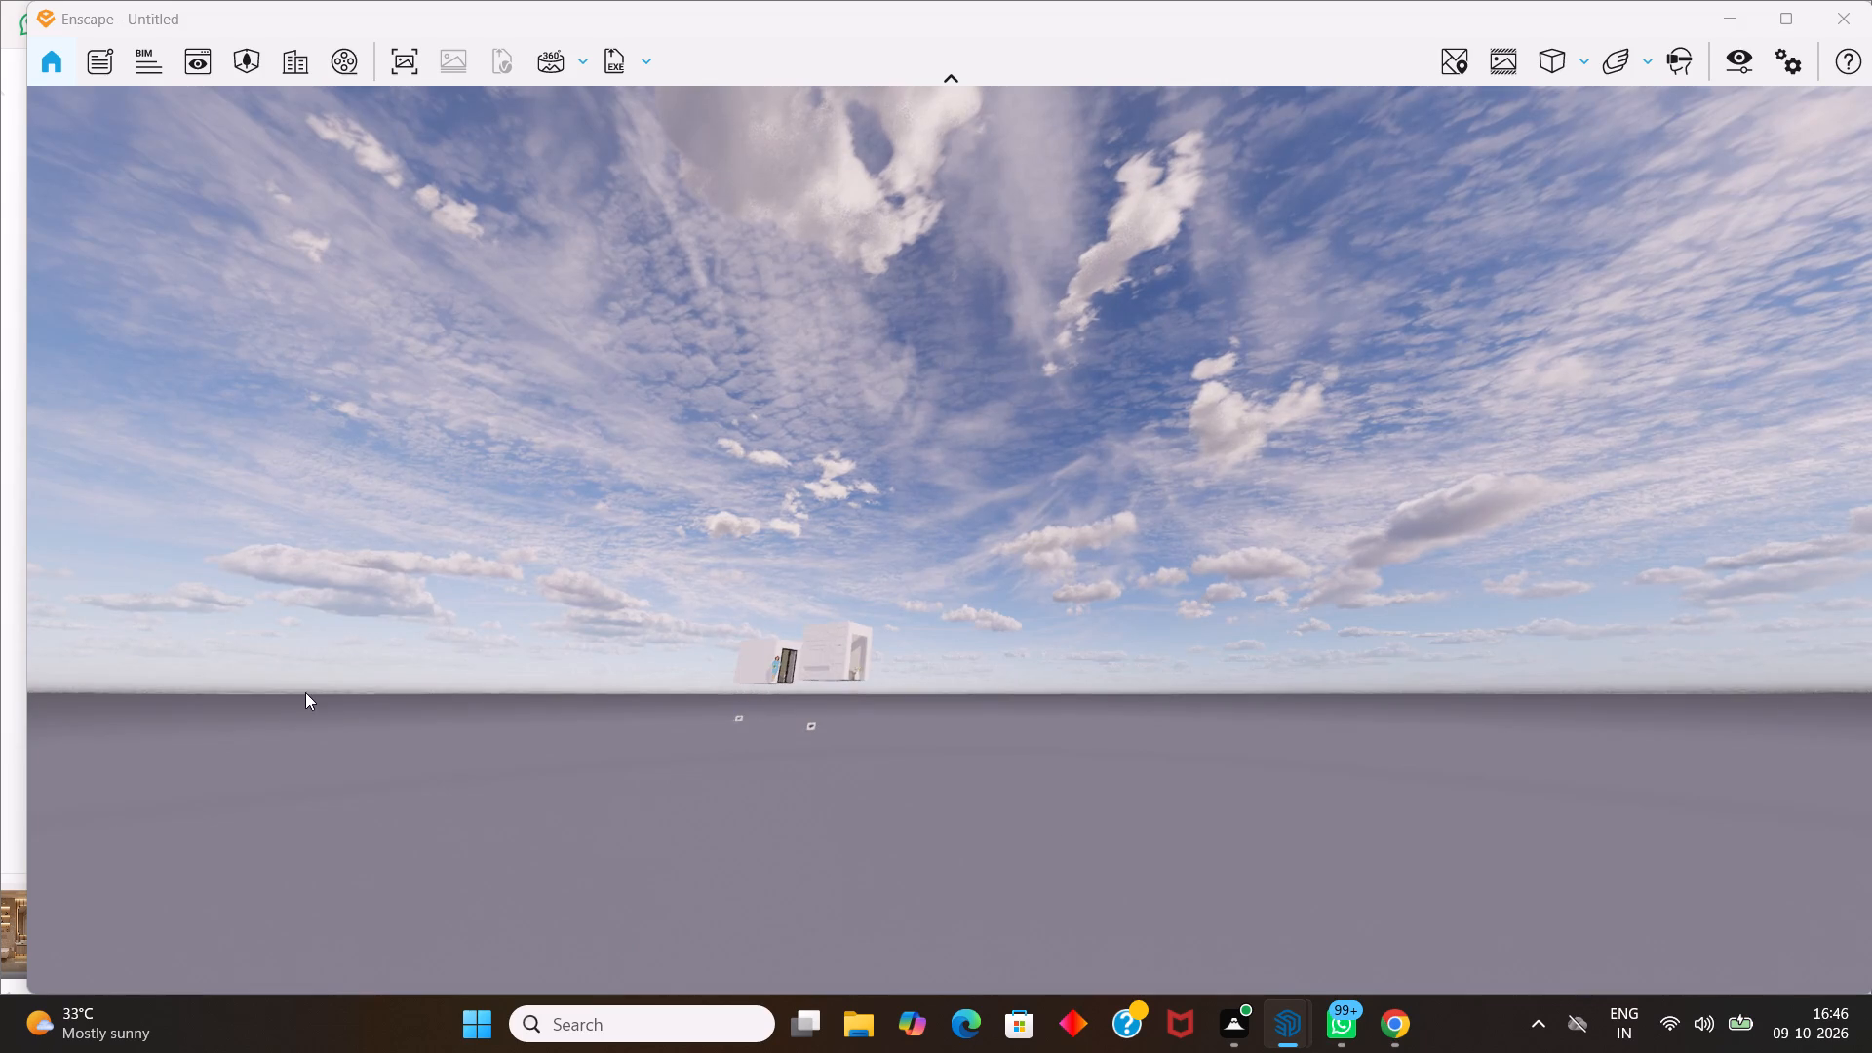
left_click_drag(304, 692, 1207, 493)
middle_click_drag(304, 692, 955, 538)
scroll(202, 706, "down", 10)
scroll(109, 686, "down", 8)
scroll(95, 673, "up", 1)
scroll(95, 673, "down", 12)
scroll(86, 669, "up", 1)
scroll(86, 669, "down", 2)
left_click_drag(94, 670, 1122, 534)
middle_click(954, 540)
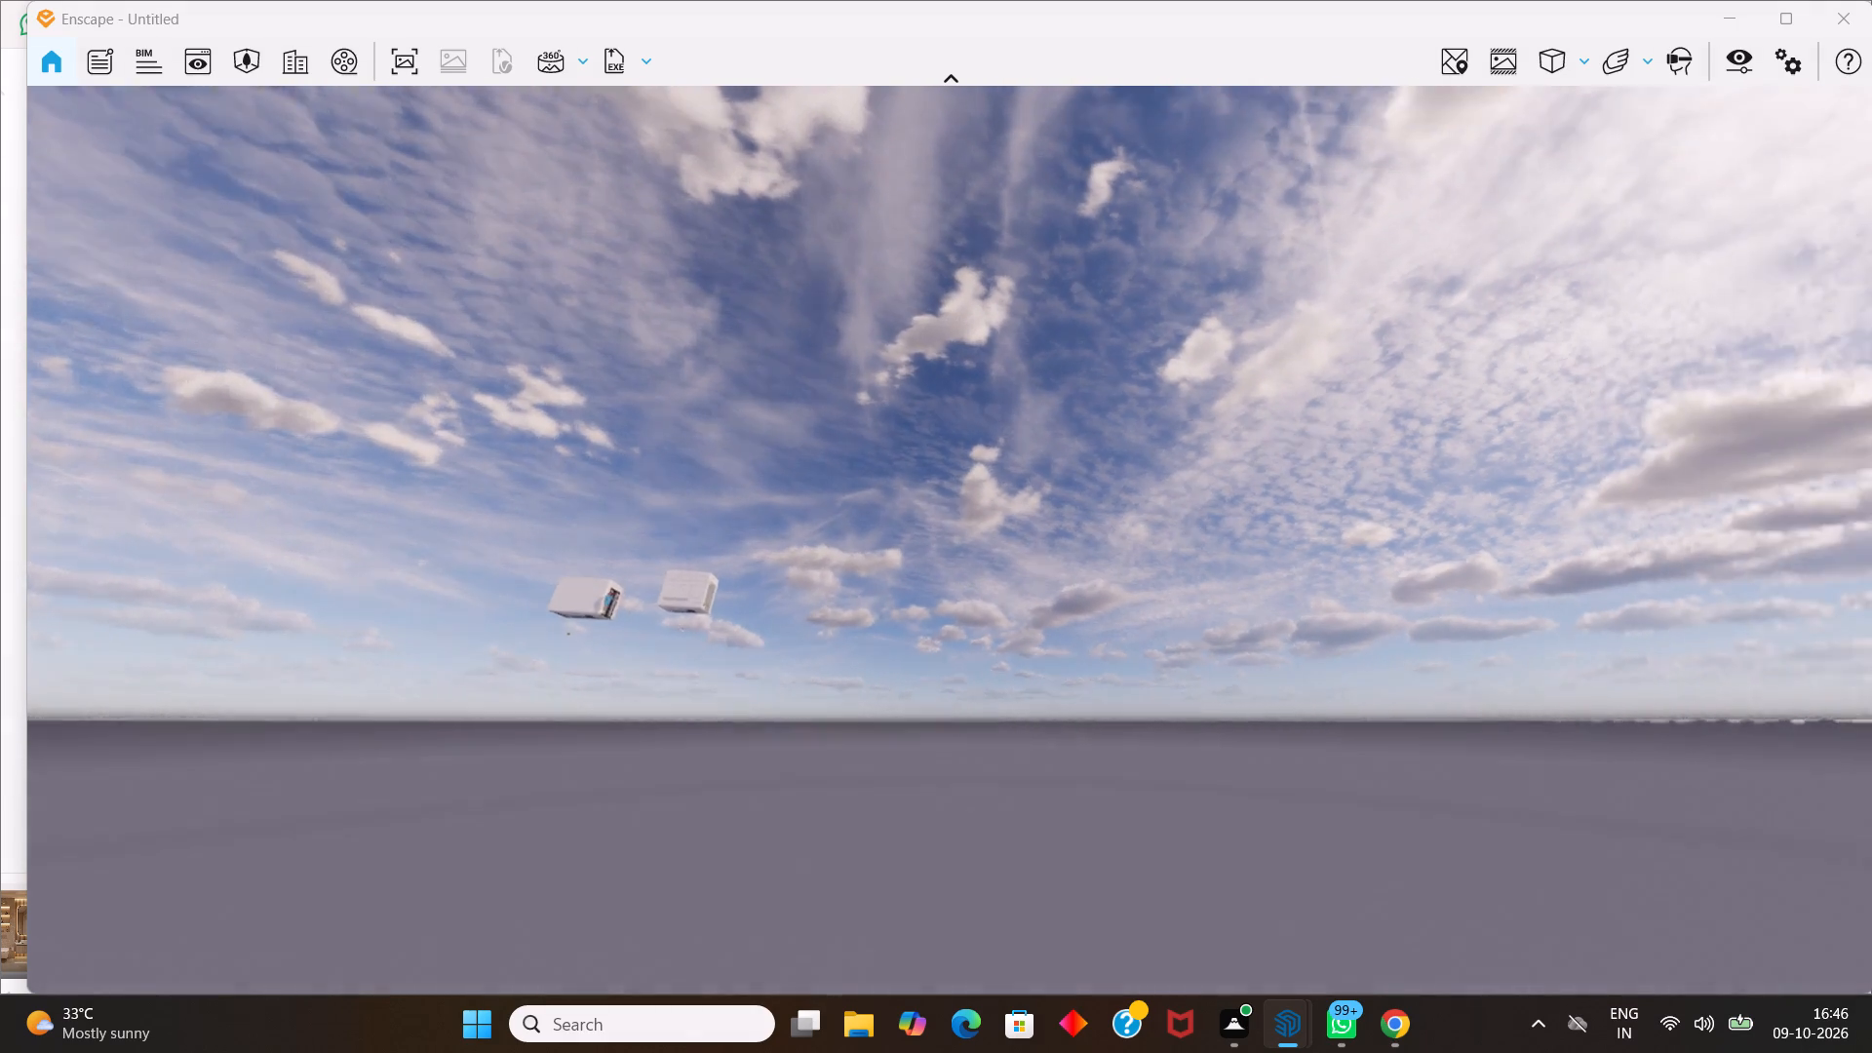
left_click_drag(1122, 534, 1160, 532)
scroll(35, 679, "down", 18)
scroll(64, 559, "down", 6)
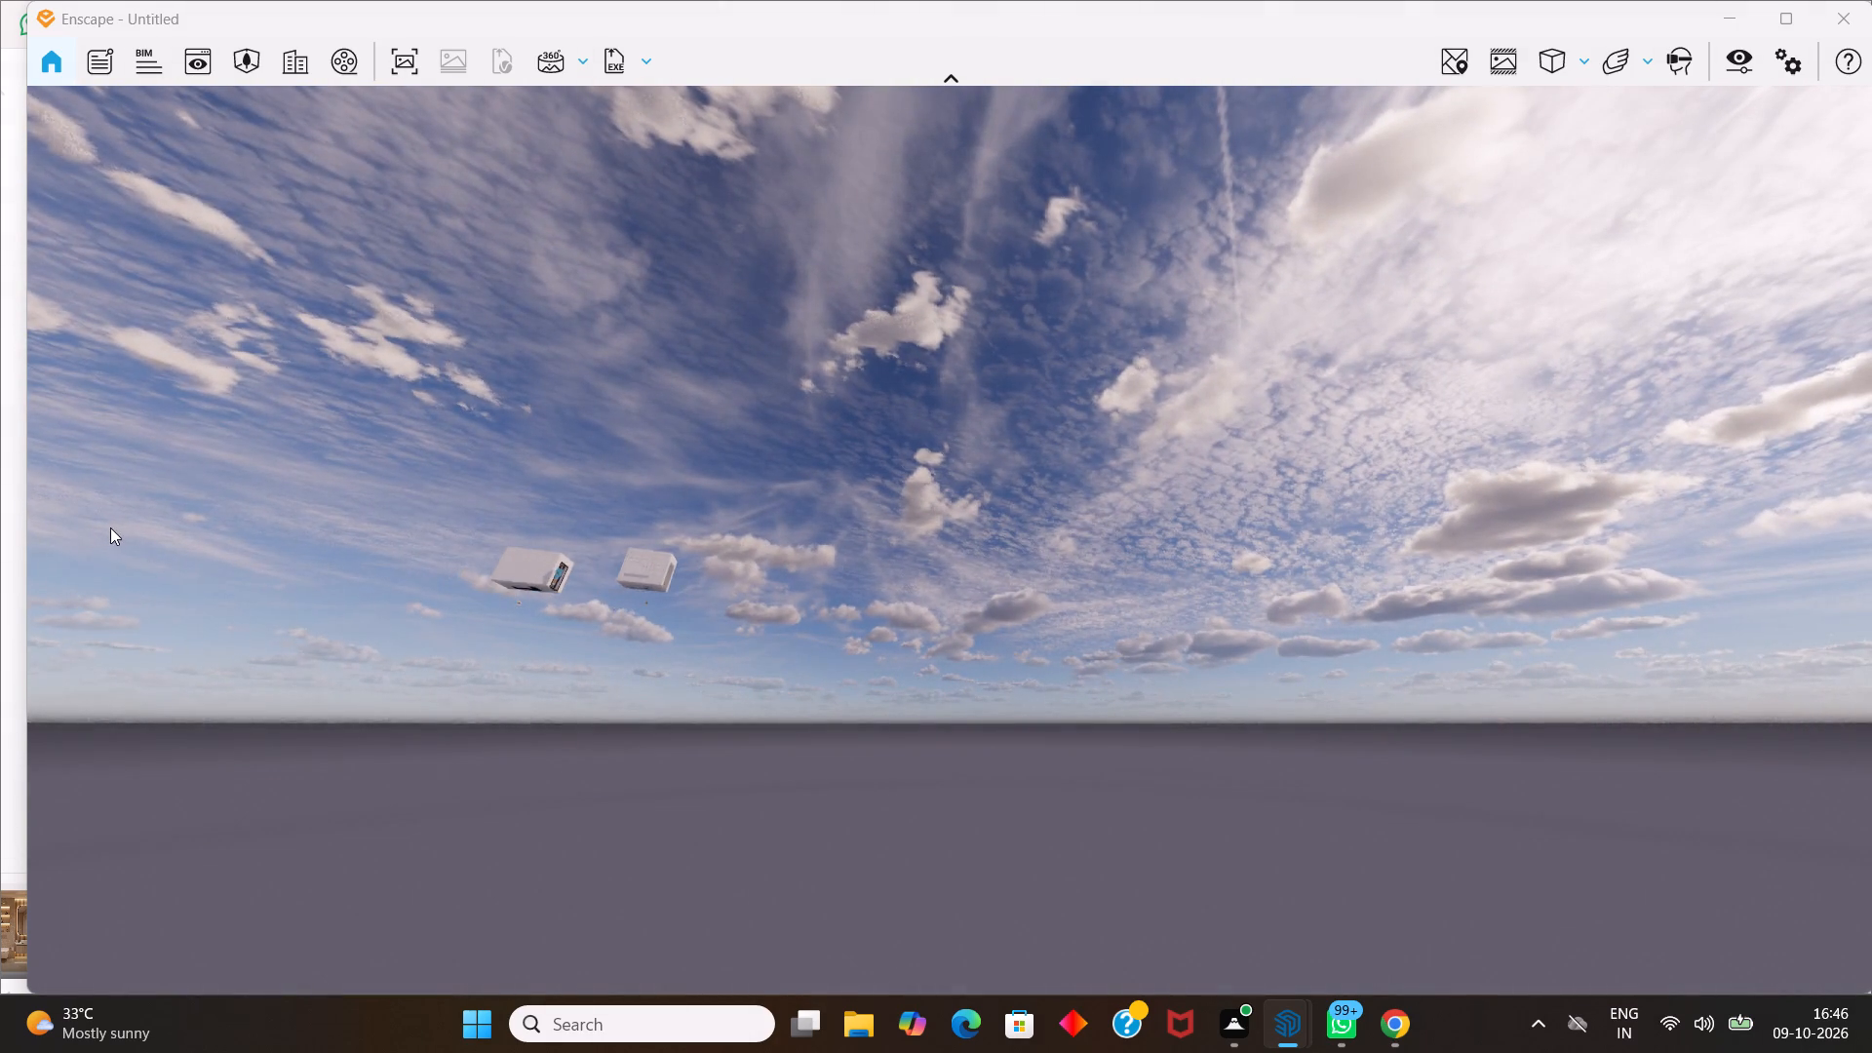
scroll(110, 527, "down", 2)
scroll(110, 530, "up", 2)
scroll(110, 530, "down", 20)
scroll(110, 530, "down", 12)
middle_click_drag(86, 532, 950, 541)
left_click_drag(107, 540, 1274, 535)
middle_click_drag(107, 540, 948, 538)
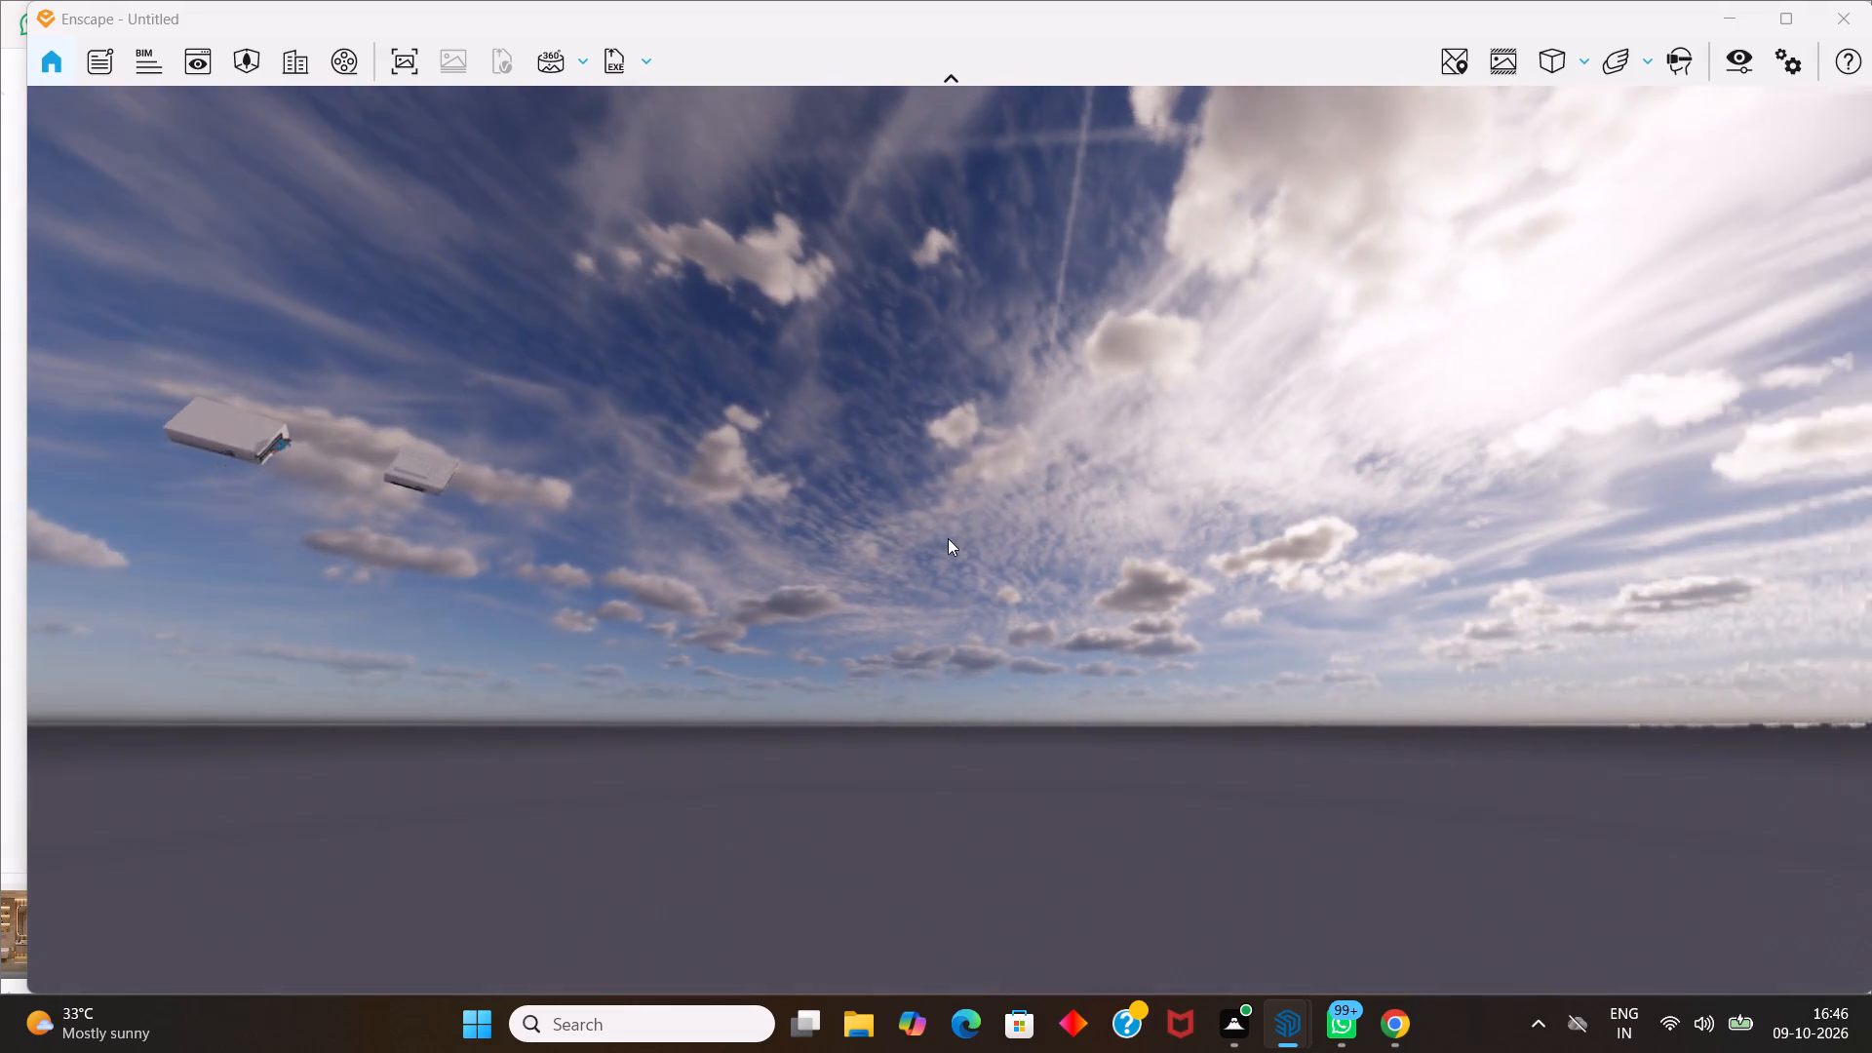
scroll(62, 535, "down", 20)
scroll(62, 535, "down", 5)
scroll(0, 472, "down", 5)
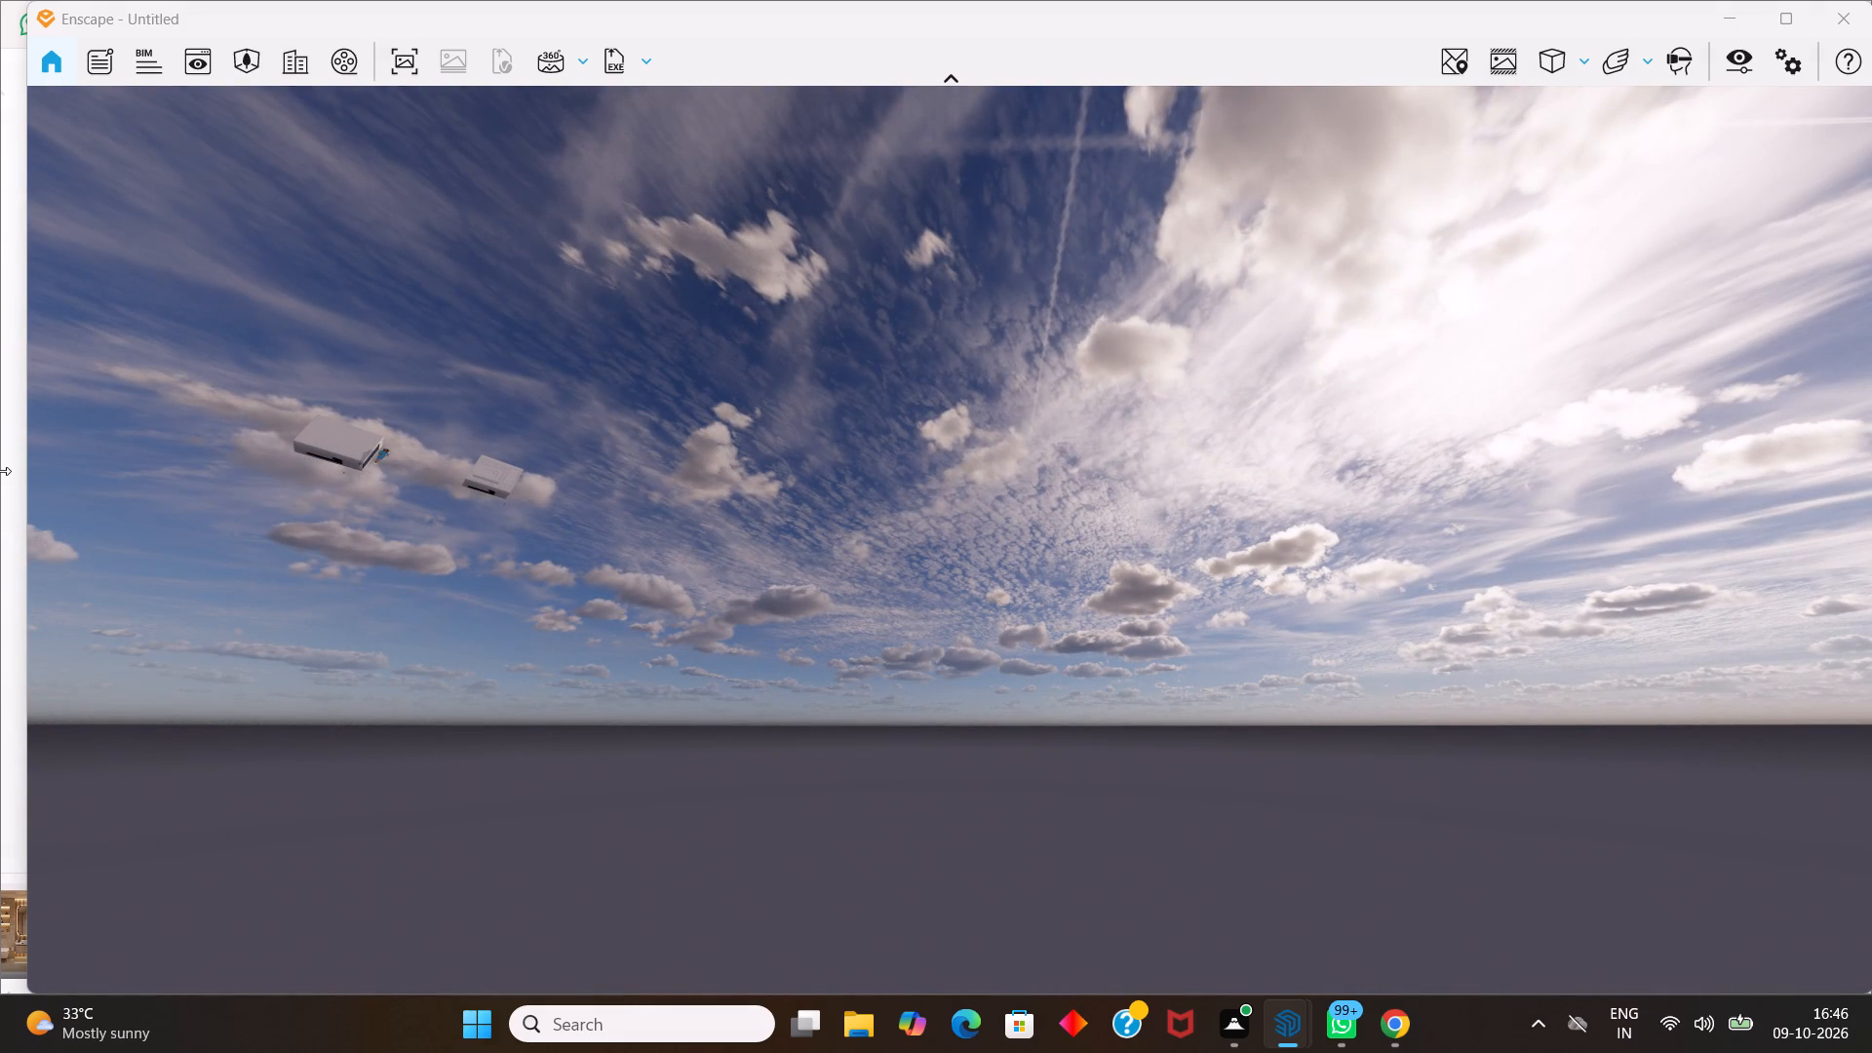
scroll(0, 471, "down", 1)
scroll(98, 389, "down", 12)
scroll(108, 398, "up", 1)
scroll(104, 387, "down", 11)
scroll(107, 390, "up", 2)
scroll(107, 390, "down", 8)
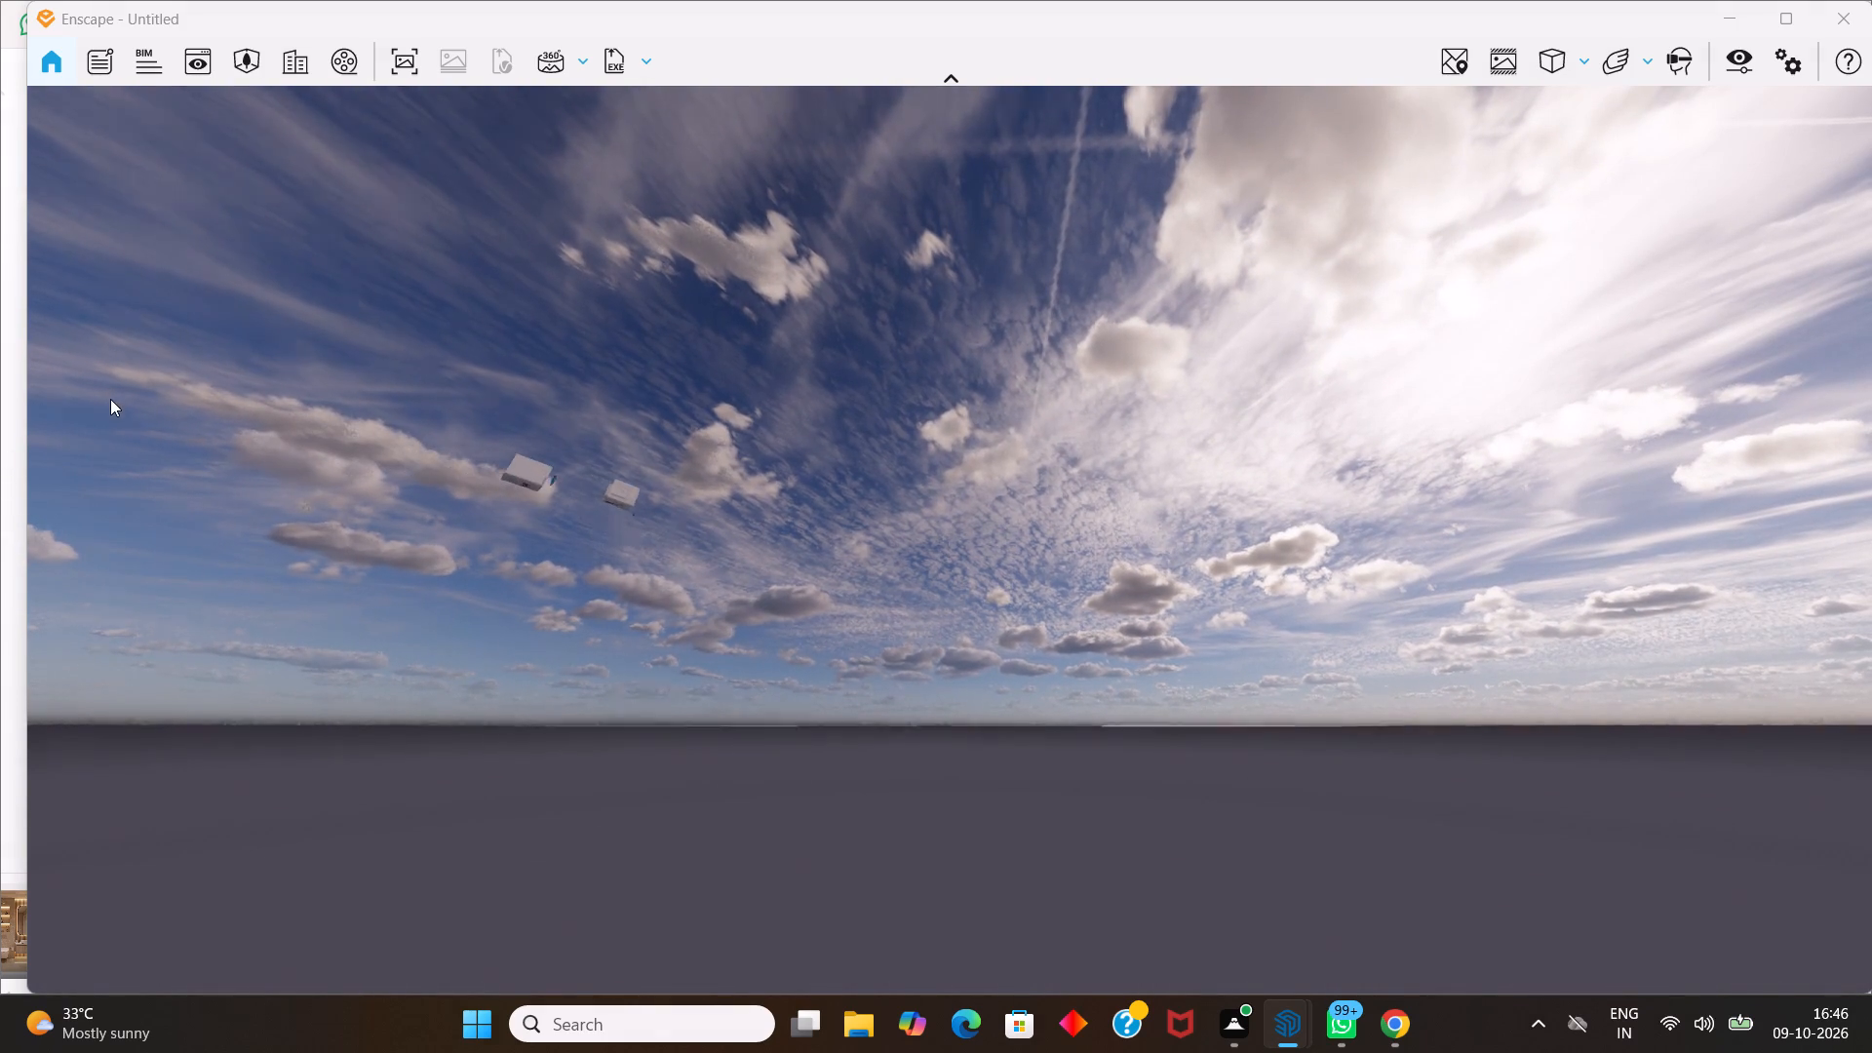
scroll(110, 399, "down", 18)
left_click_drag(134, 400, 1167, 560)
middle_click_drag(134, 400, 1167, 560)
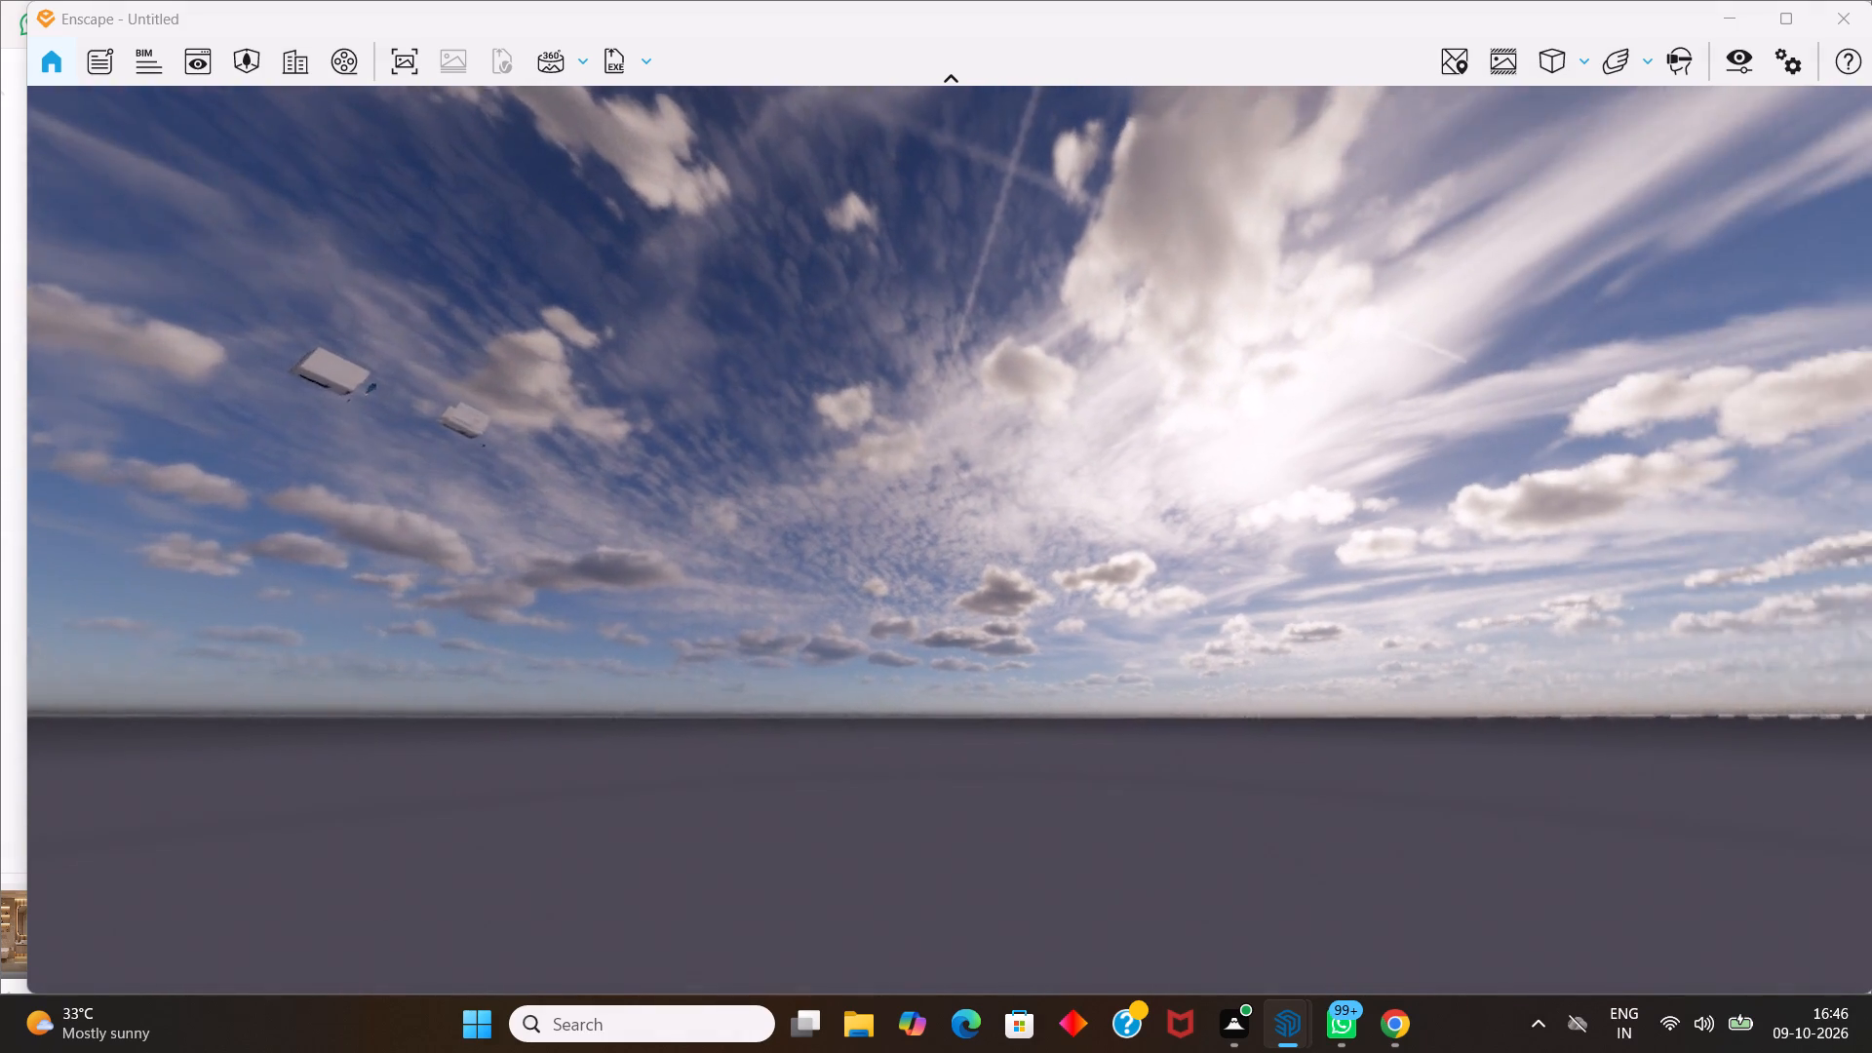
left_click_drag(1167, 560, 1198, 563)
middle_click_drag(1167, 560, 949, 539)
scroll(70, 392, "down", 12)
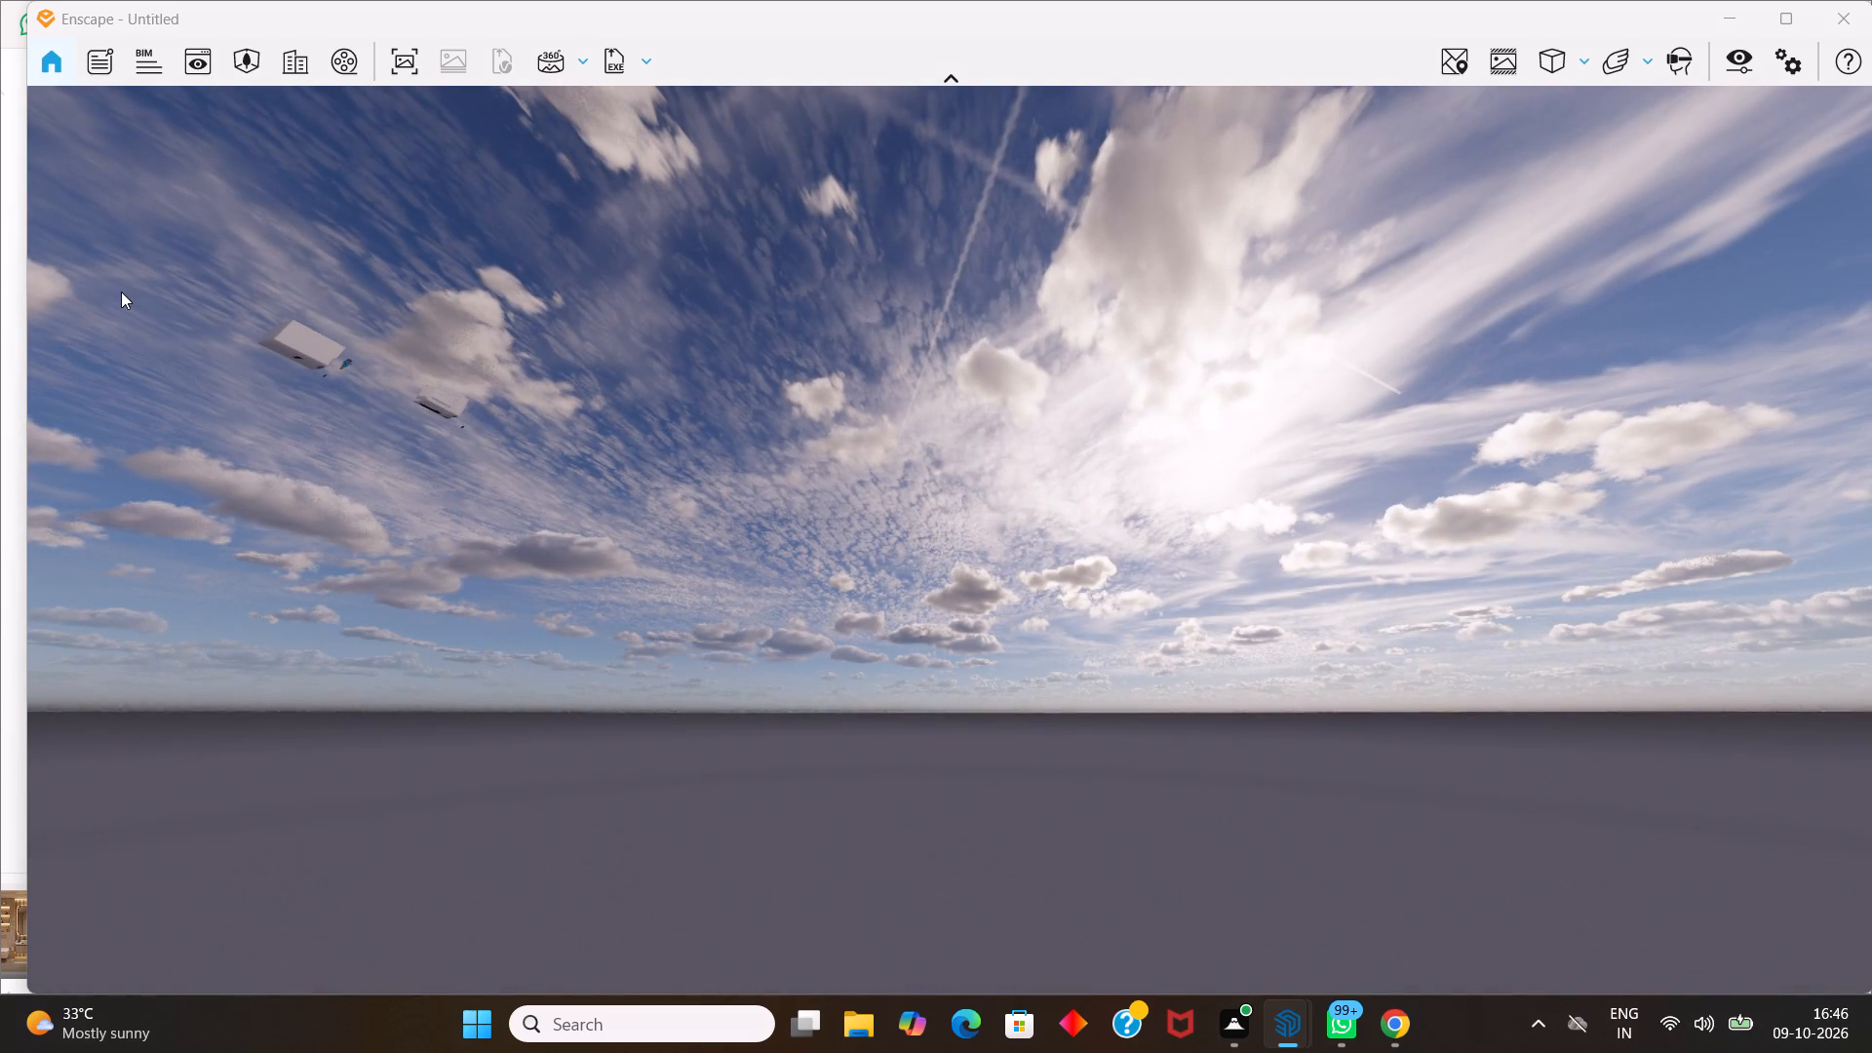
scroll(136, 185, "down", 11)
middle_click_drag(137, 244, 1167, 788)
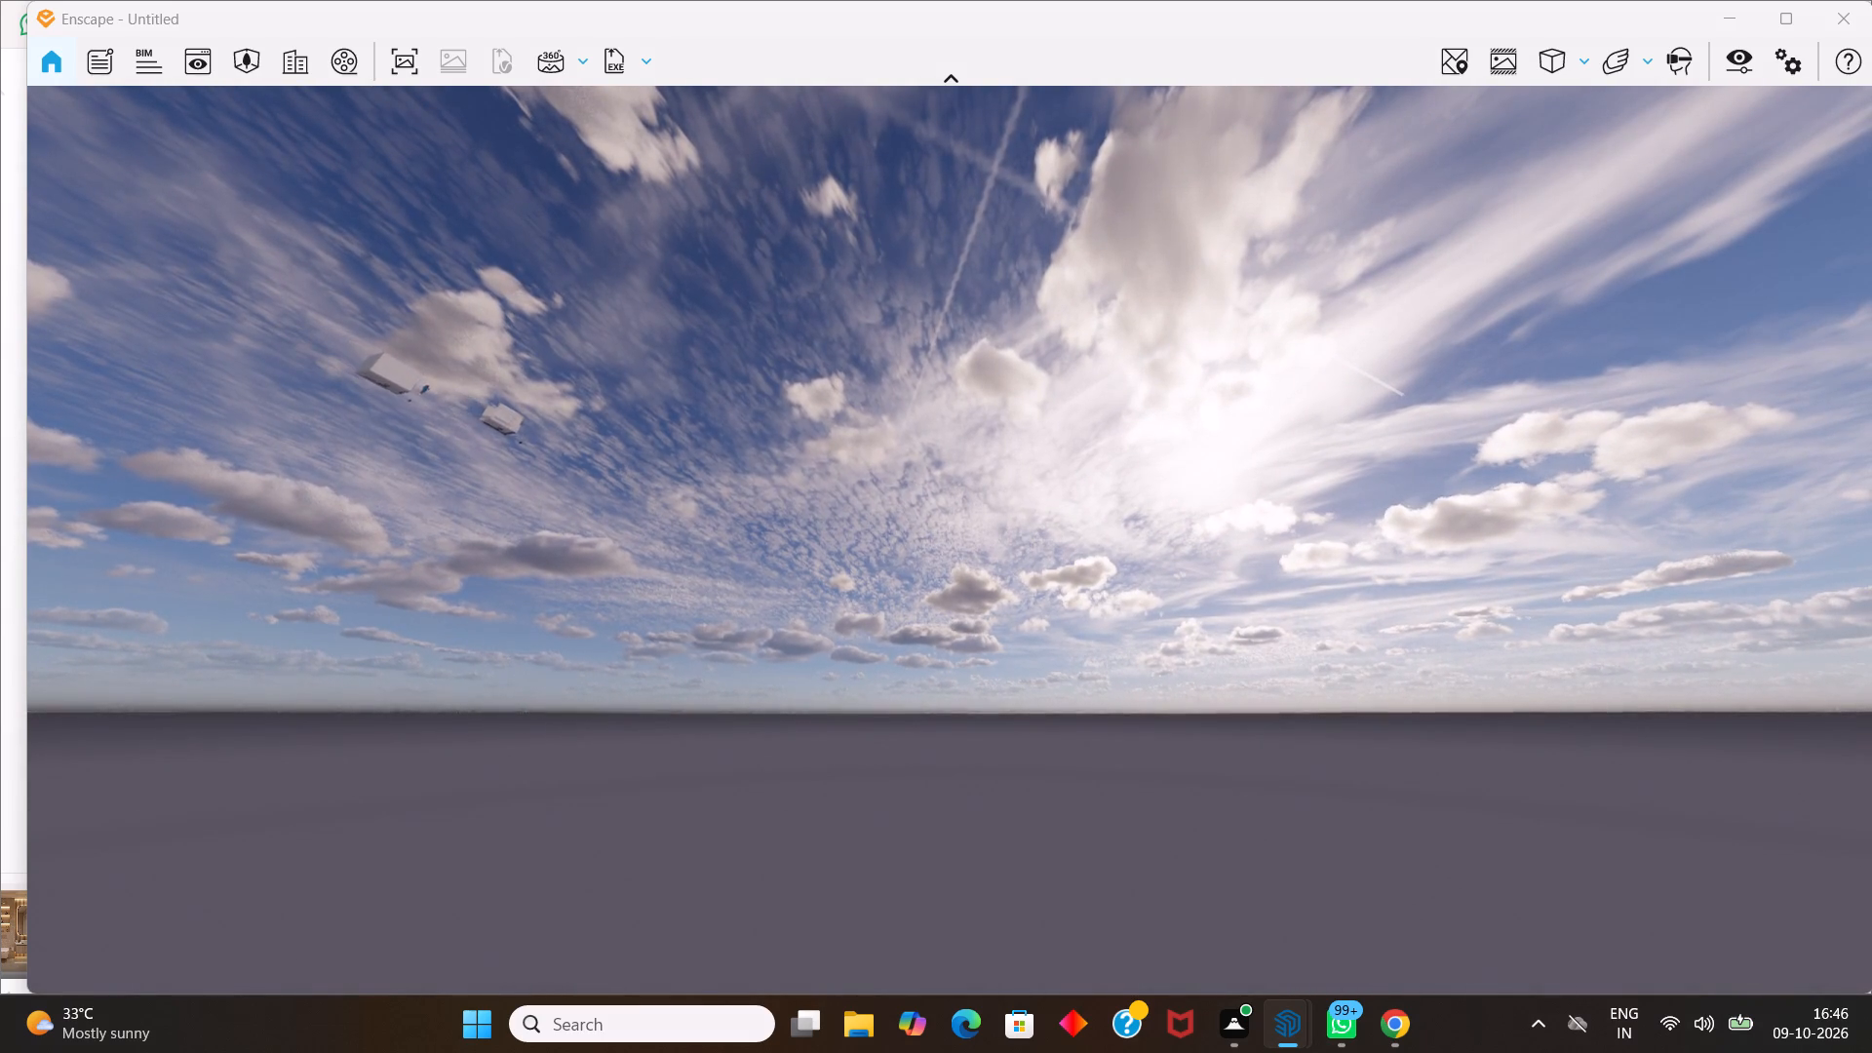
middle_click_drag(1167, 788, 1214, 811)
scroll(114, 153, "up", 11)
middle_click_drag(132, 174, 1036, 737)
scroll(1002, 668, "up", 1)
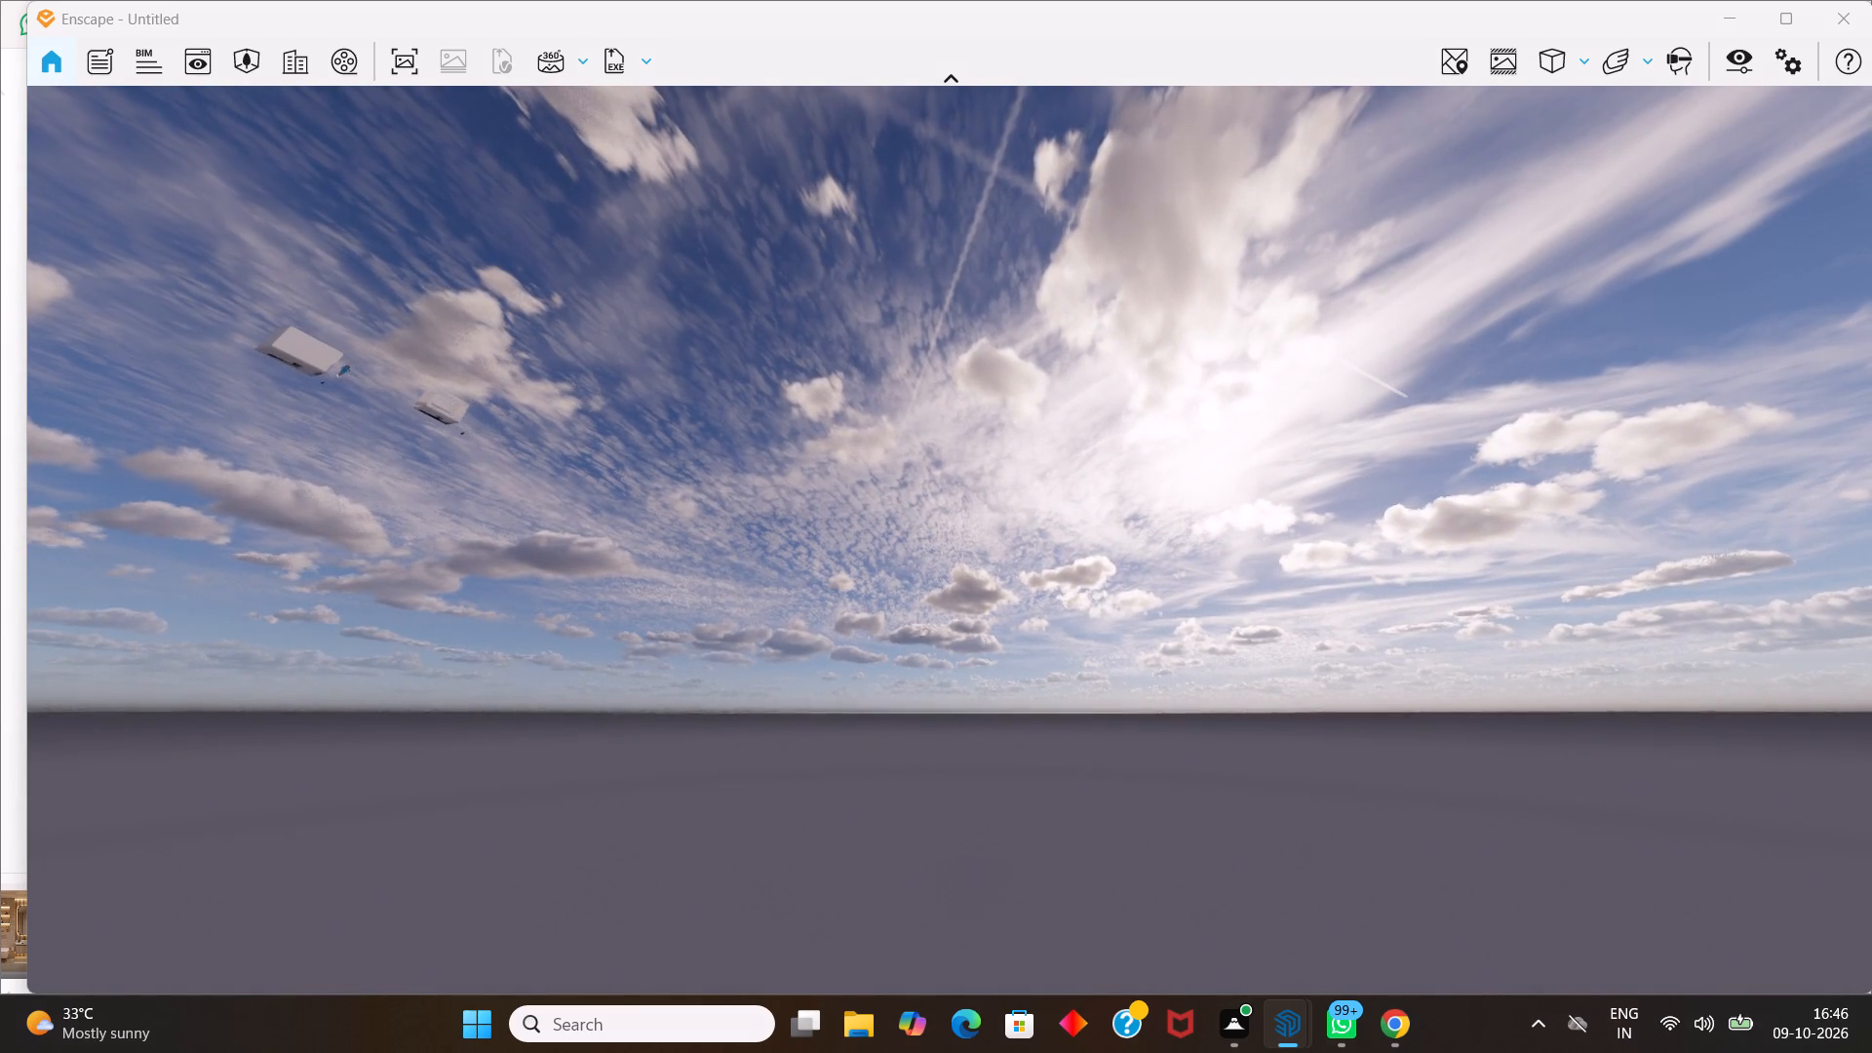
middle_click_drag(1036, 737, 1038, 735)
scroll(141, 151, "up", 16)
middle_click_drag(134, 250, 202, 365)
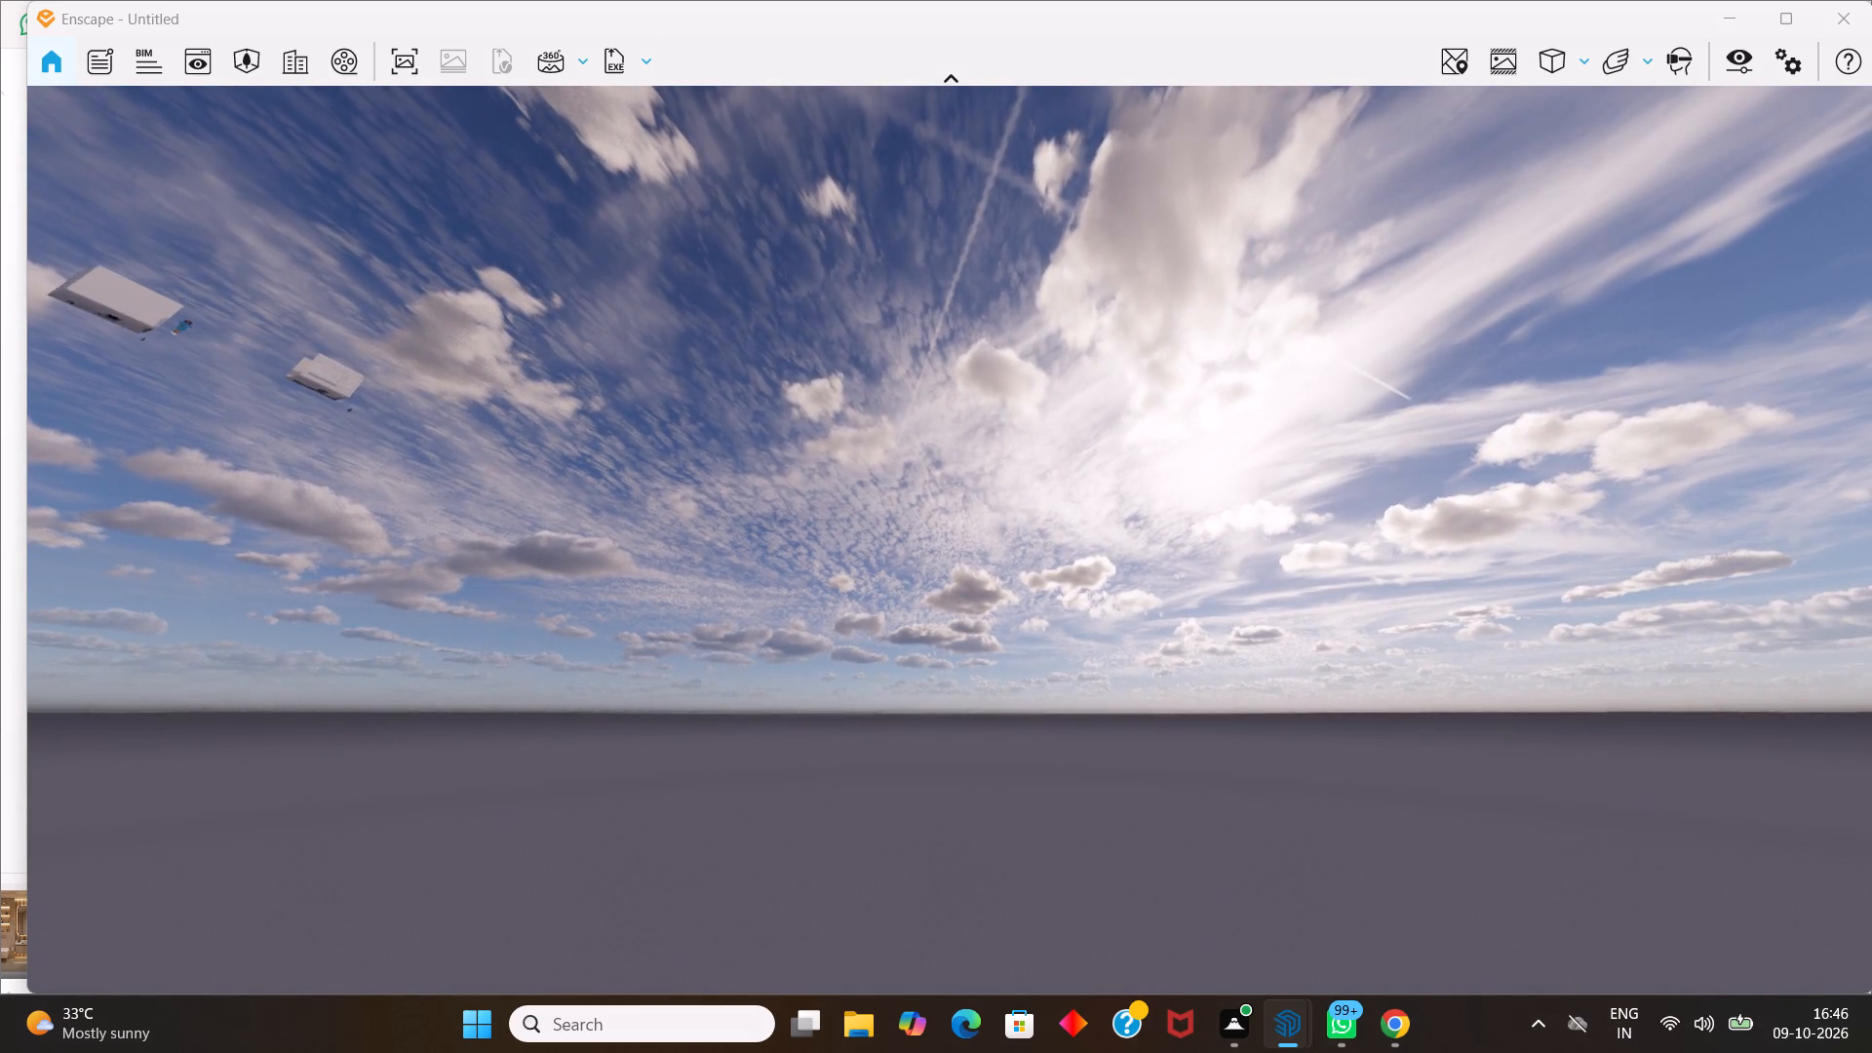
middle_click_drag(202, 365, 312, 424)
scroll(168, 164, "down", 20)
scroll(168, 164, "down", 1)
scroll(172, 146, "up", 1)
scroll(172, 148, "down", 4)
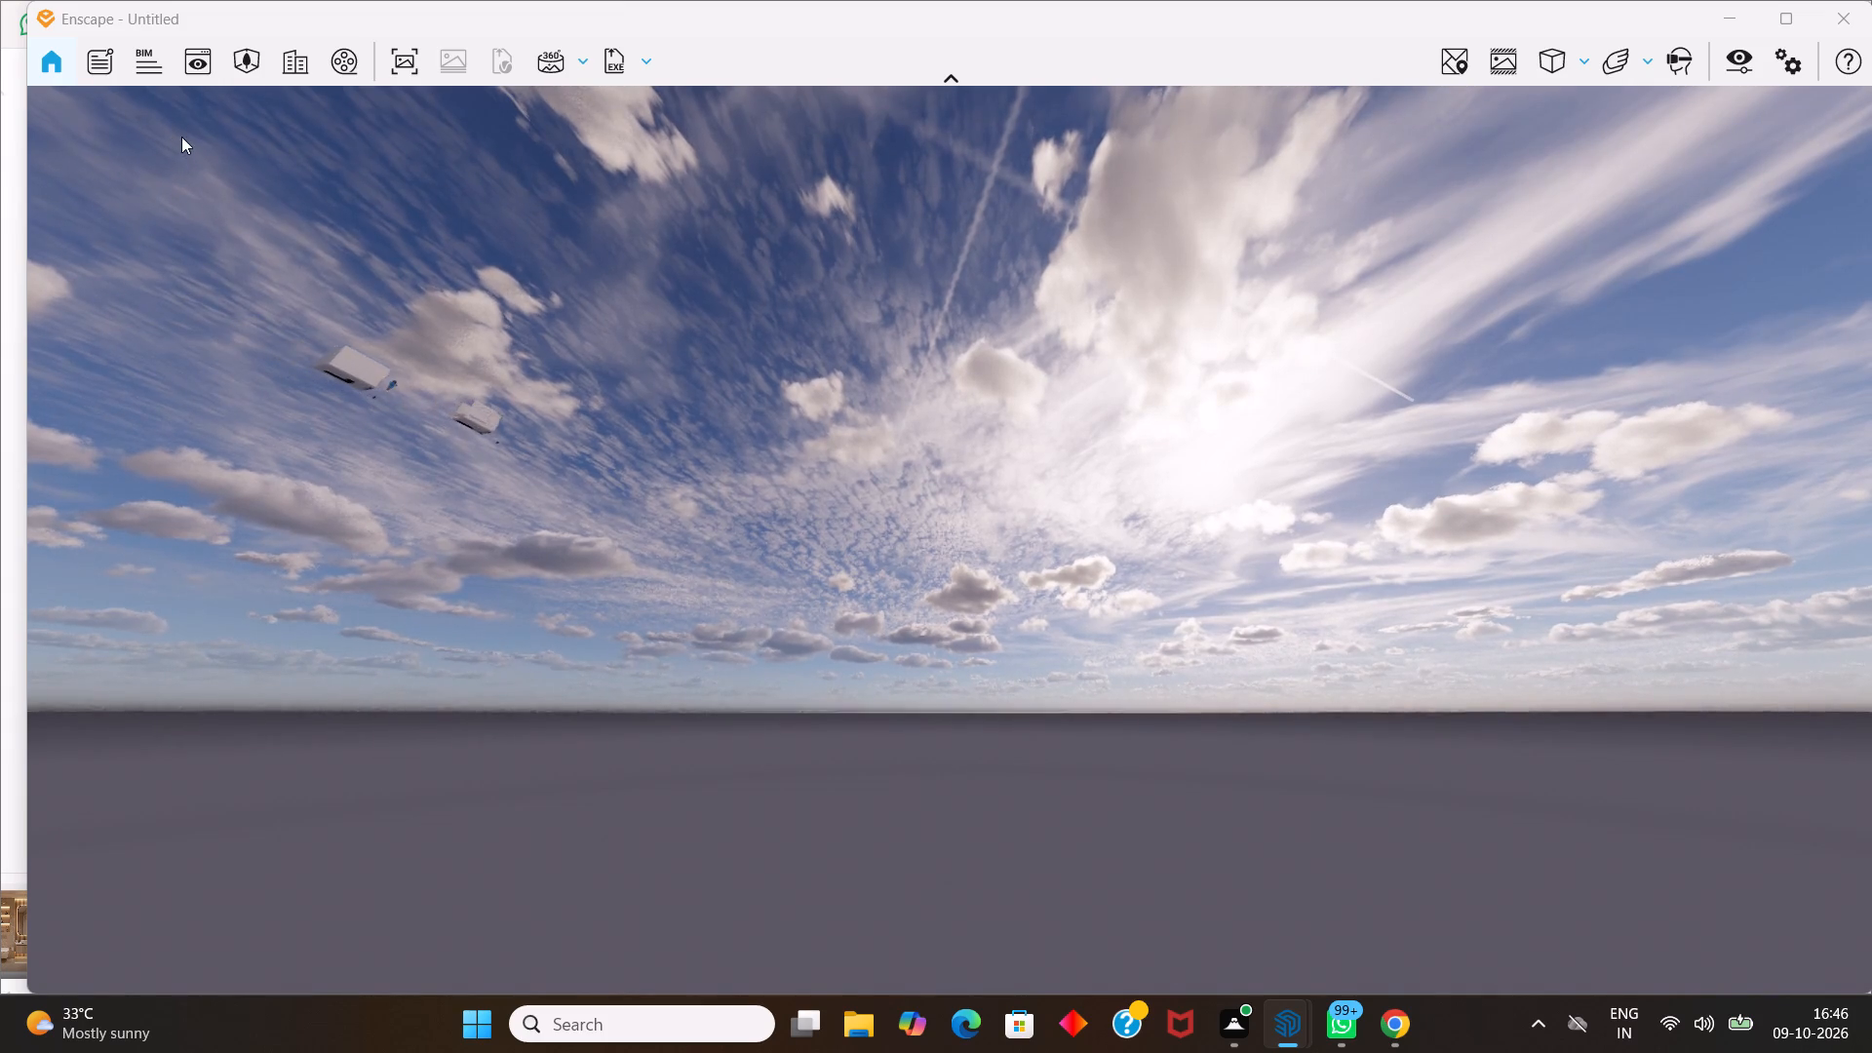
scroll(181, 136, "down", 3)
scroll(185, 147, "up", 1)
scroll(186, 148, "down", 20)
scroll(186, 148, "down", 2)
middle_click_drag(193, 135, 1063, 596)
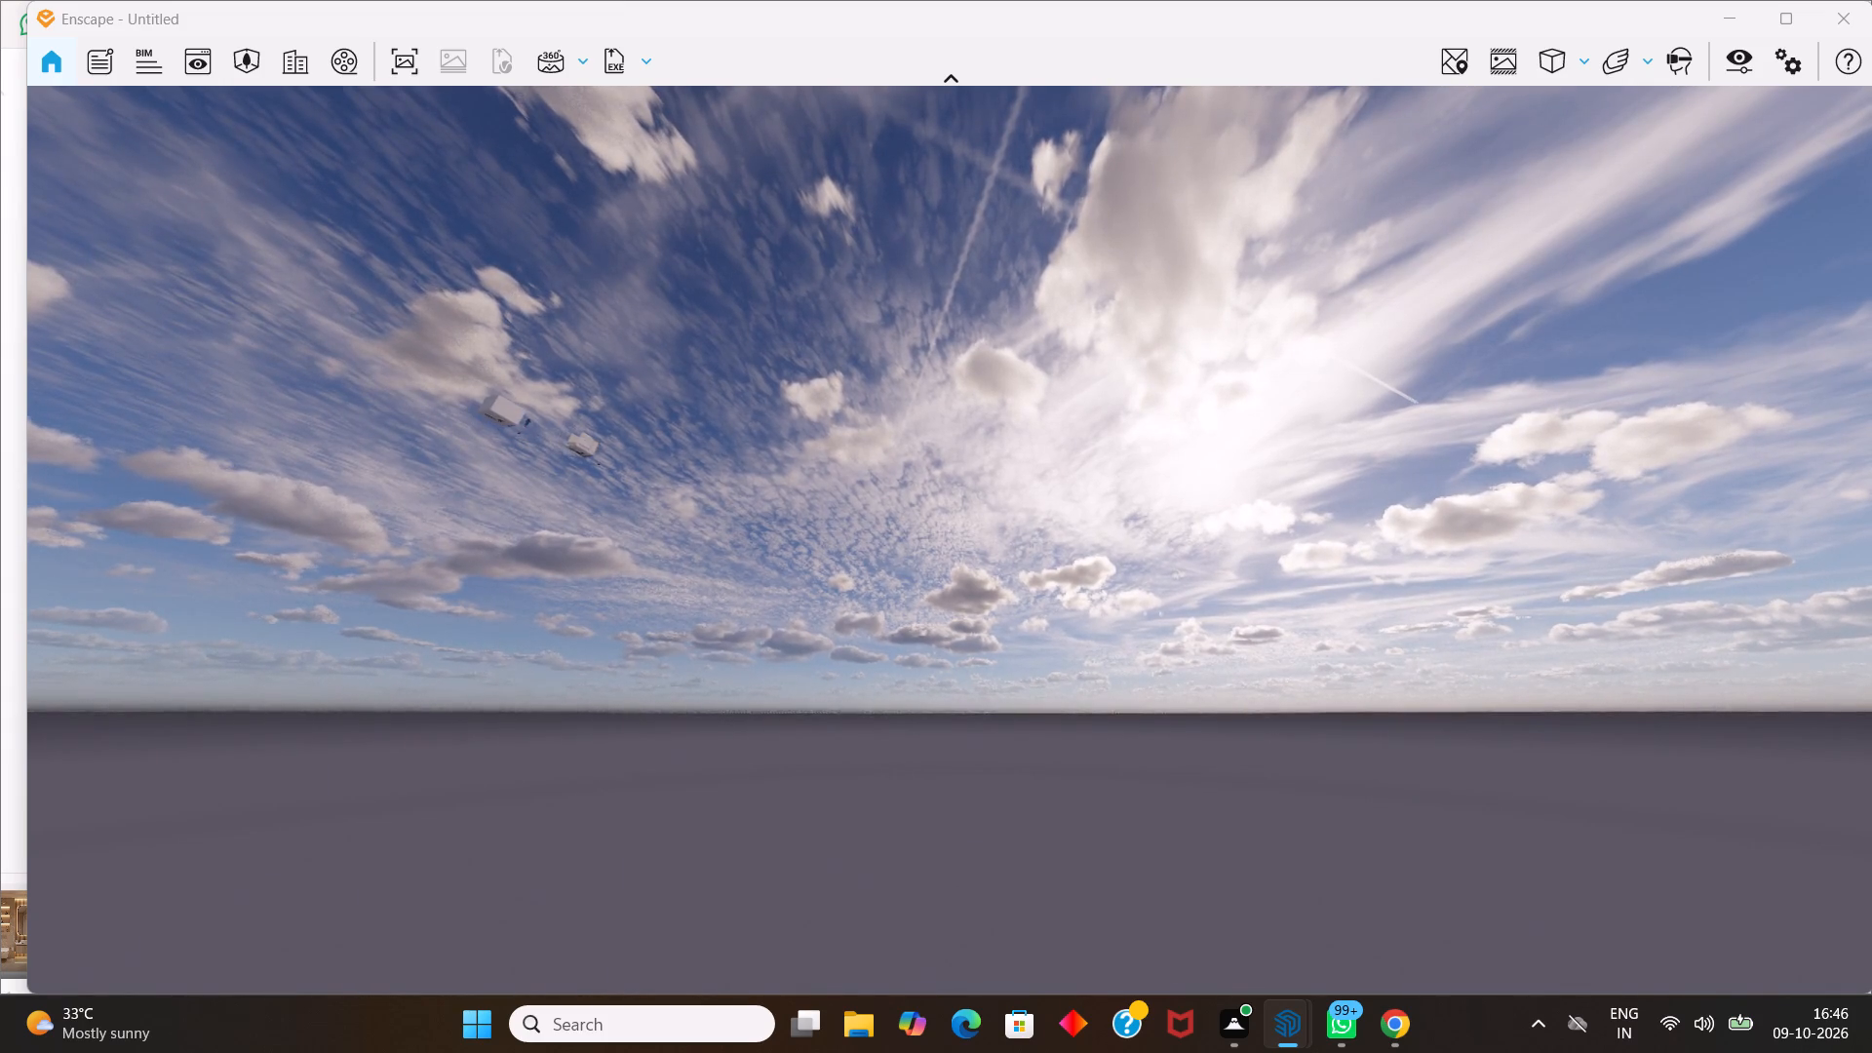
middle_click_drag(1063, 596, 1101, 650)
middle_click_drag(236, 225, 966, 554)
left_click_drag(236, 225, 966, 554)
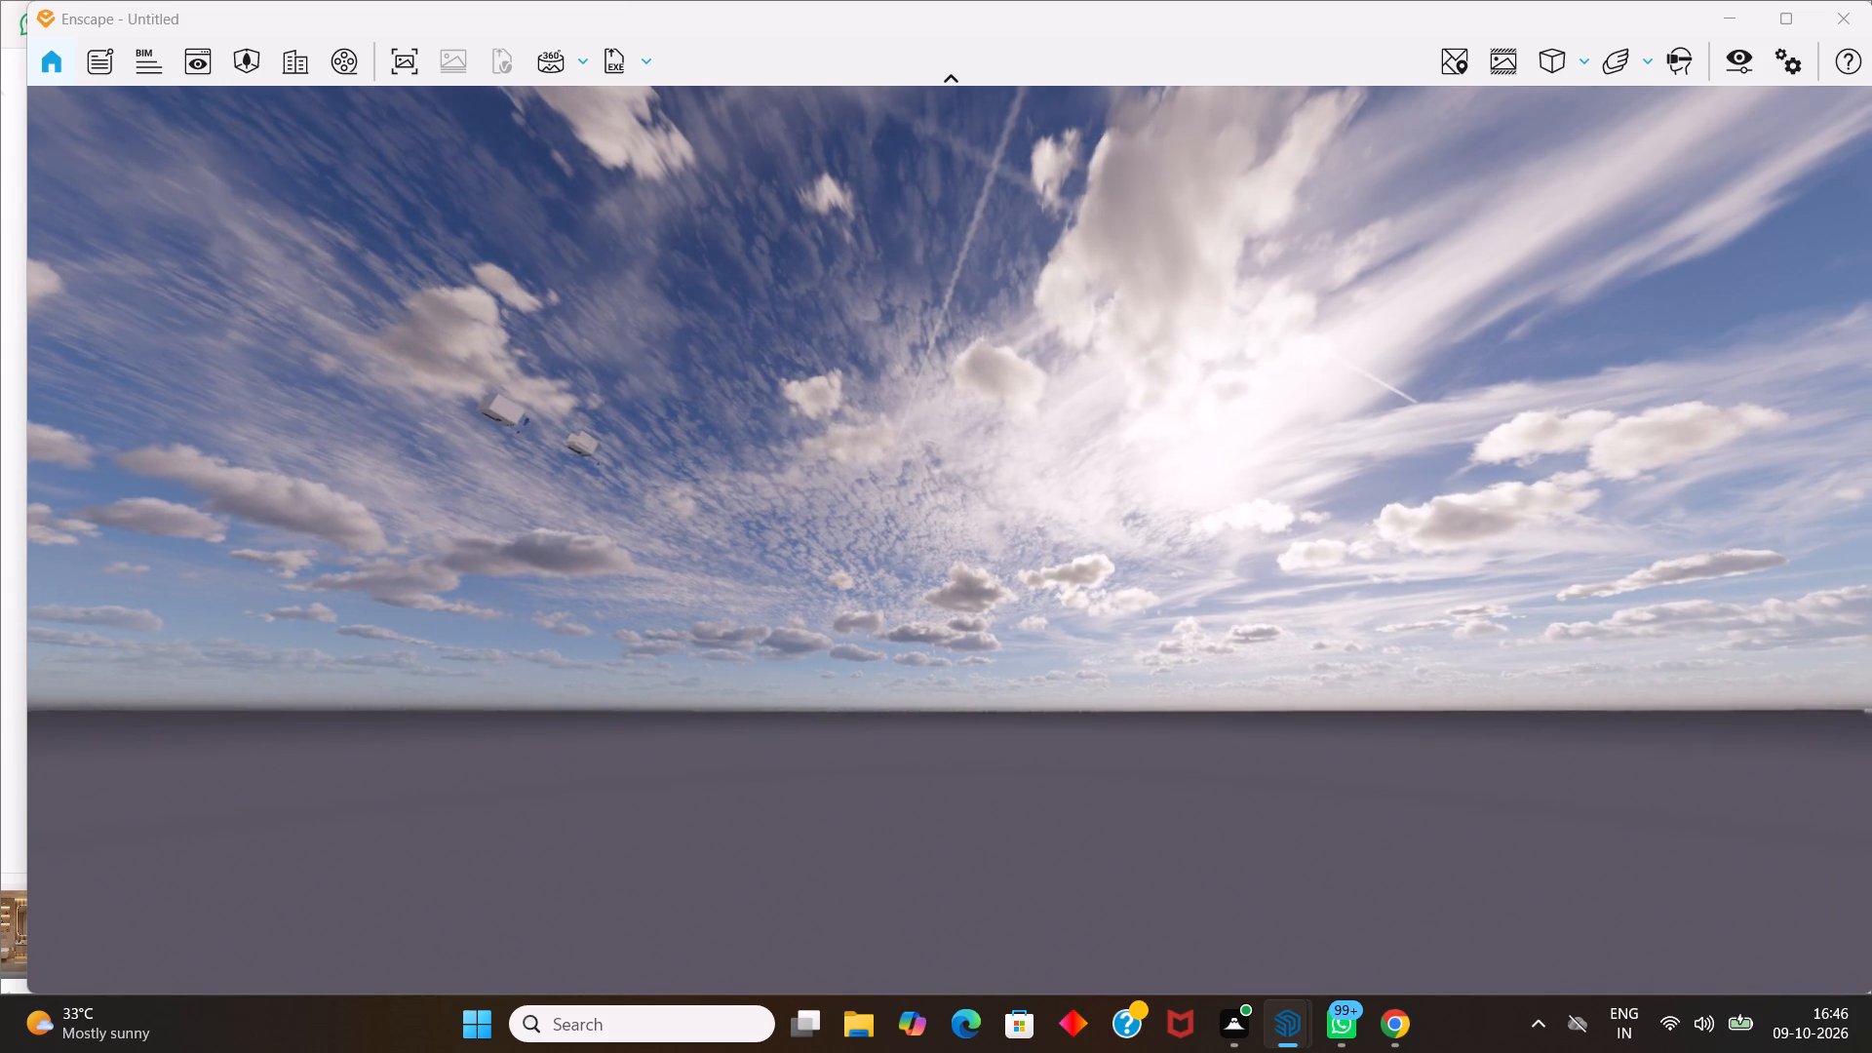
Survey the horizon and sky in the Enscape view to locate the two distant structures.
middle_click_drag(966, 554, 1735, 795)
left_click_drag(966, 554, 1735, 795)
scroll(981, 567, "up", 1)
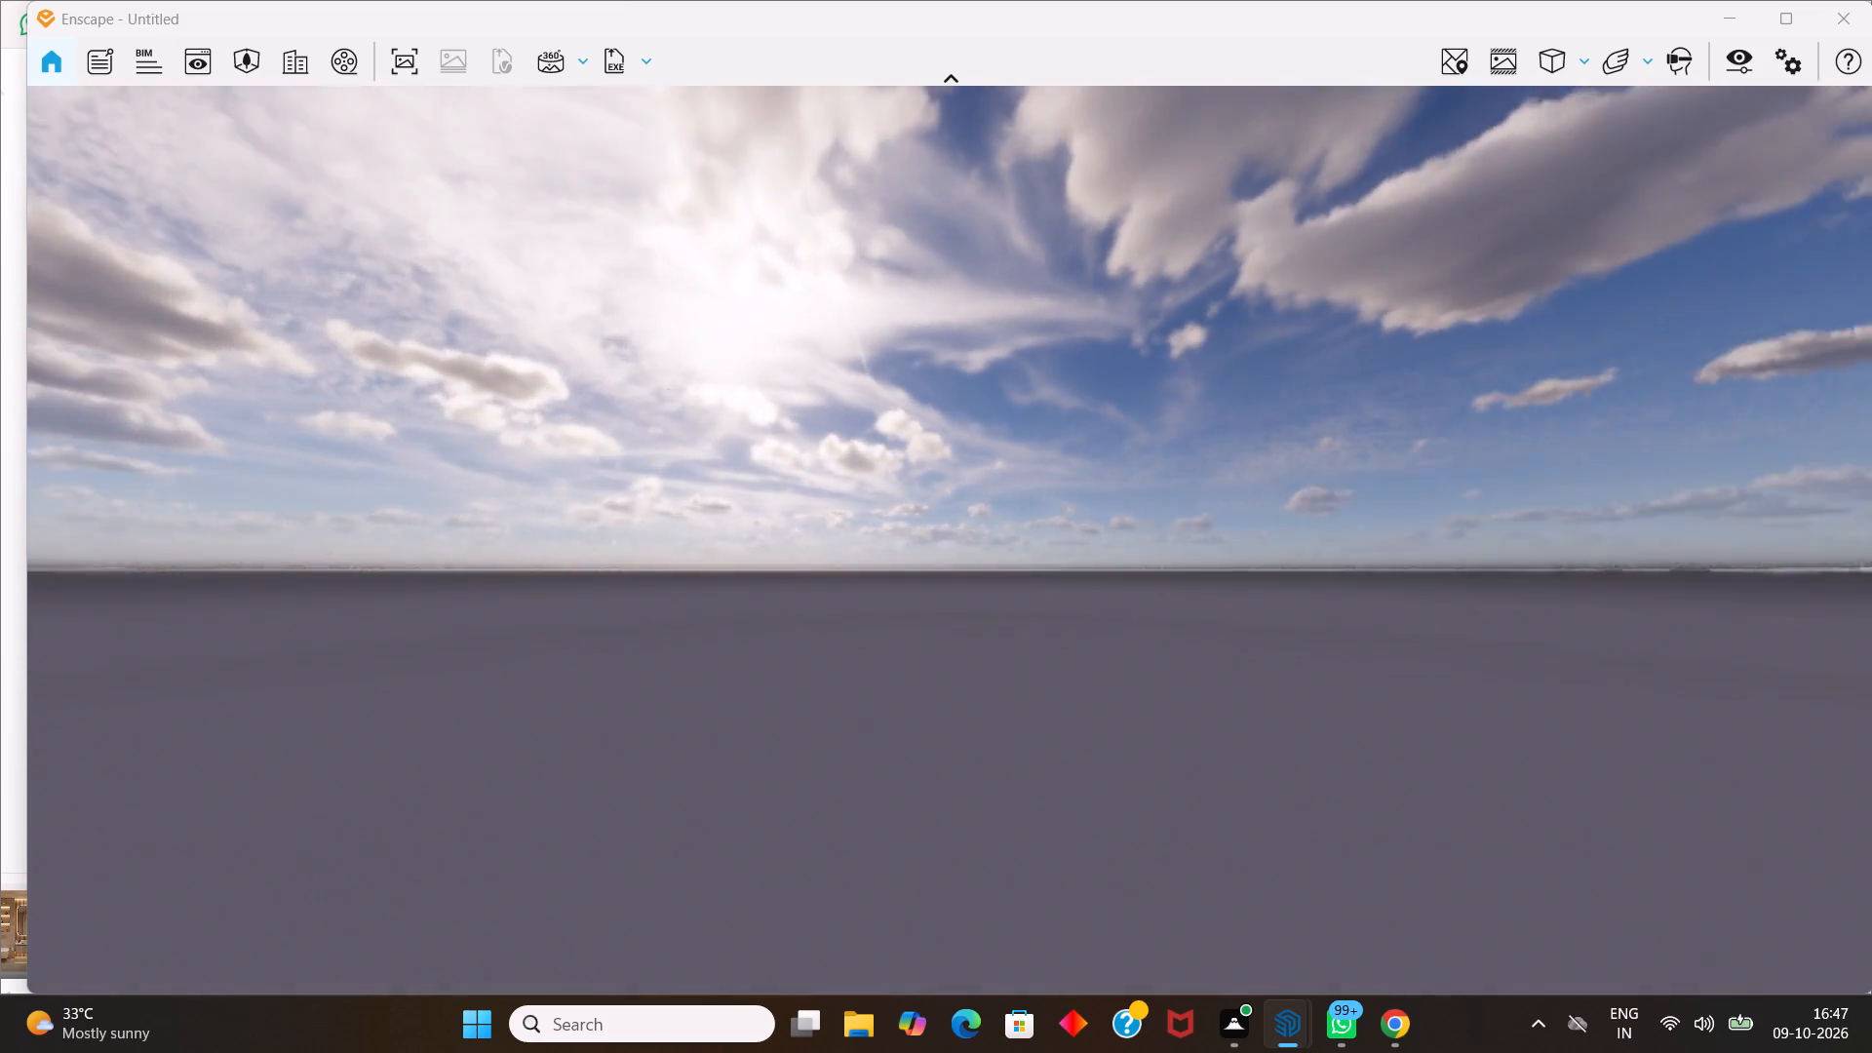
middle_click_drag(1735, 795, 326, 854)
left_click_drag(1735, 795, 326, 854)
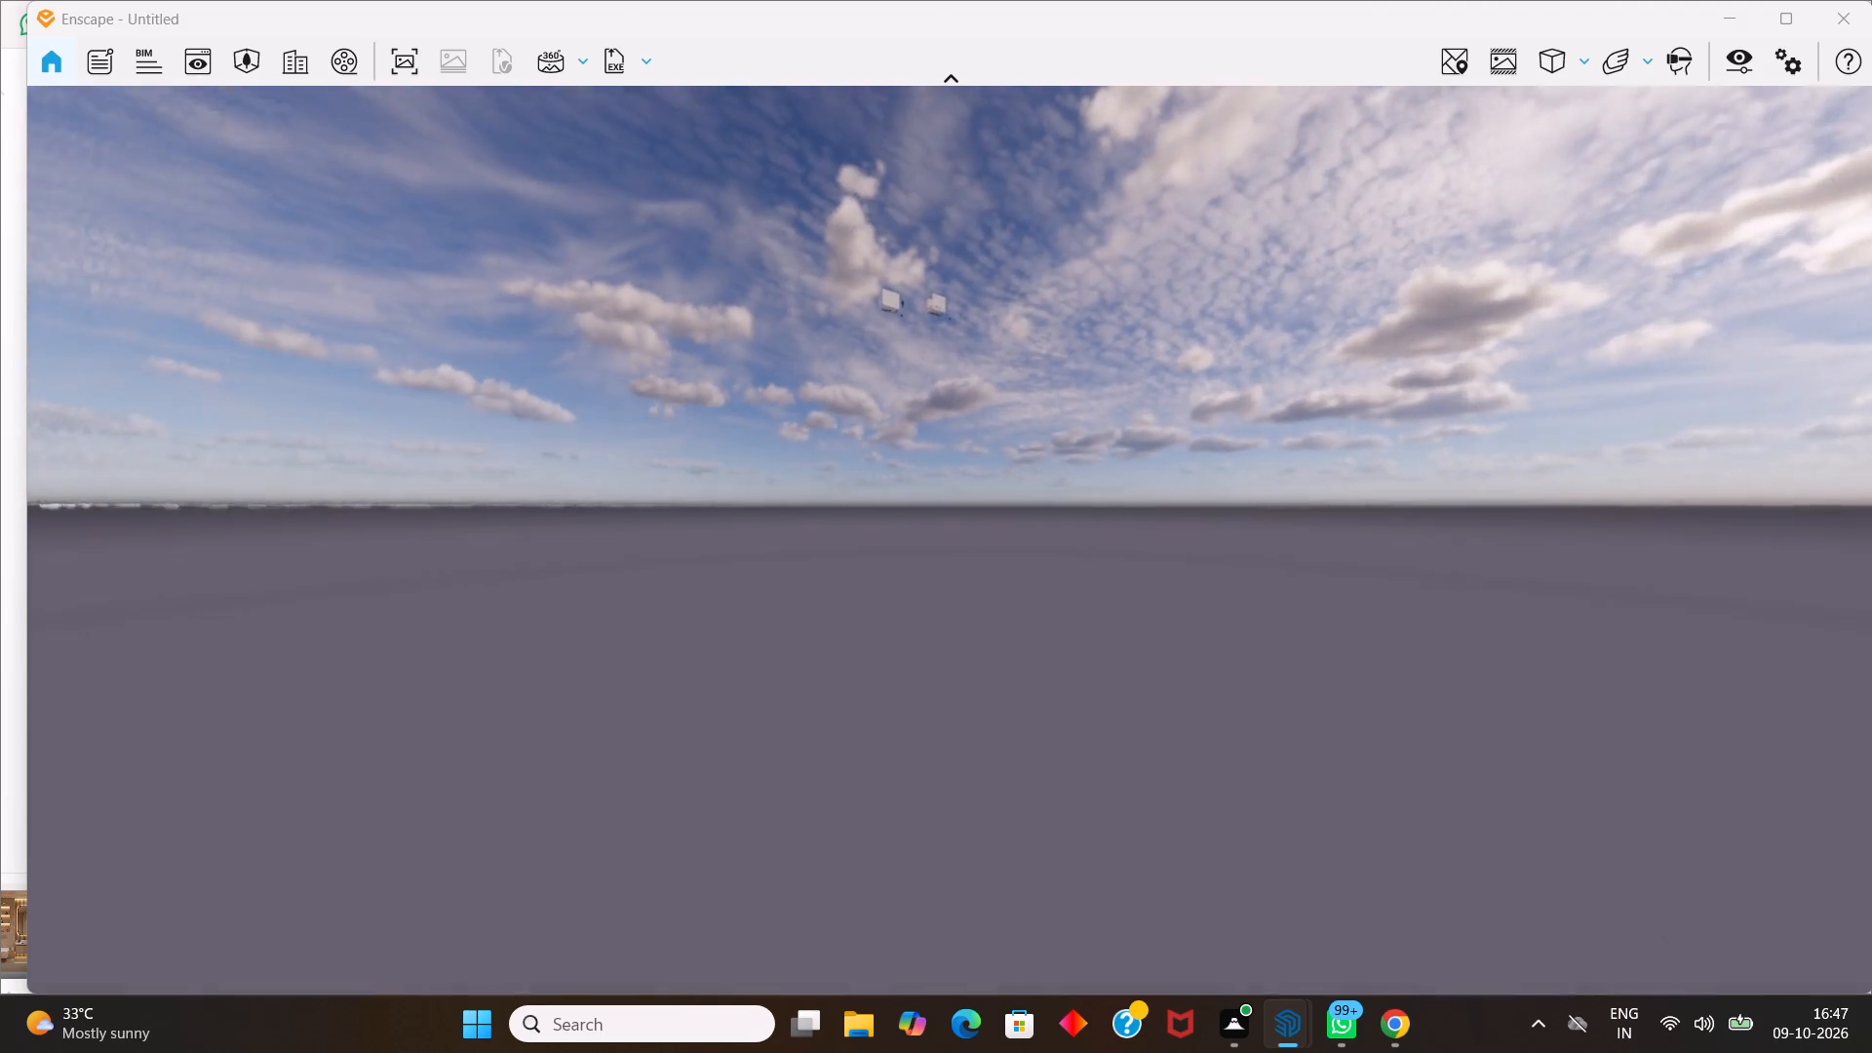
left_click_drag(326, 854, 314, 853)
middle_click_drag(326, 854, 1285, 373)
scroll(895, 254, "up", 2)
scroll(942, 157, "up", 5)
middle_click_drag(954, 149, 883, 710)
right_click_drag(894, 662, 883, 710)
scroll(891, 673, "up", 1)
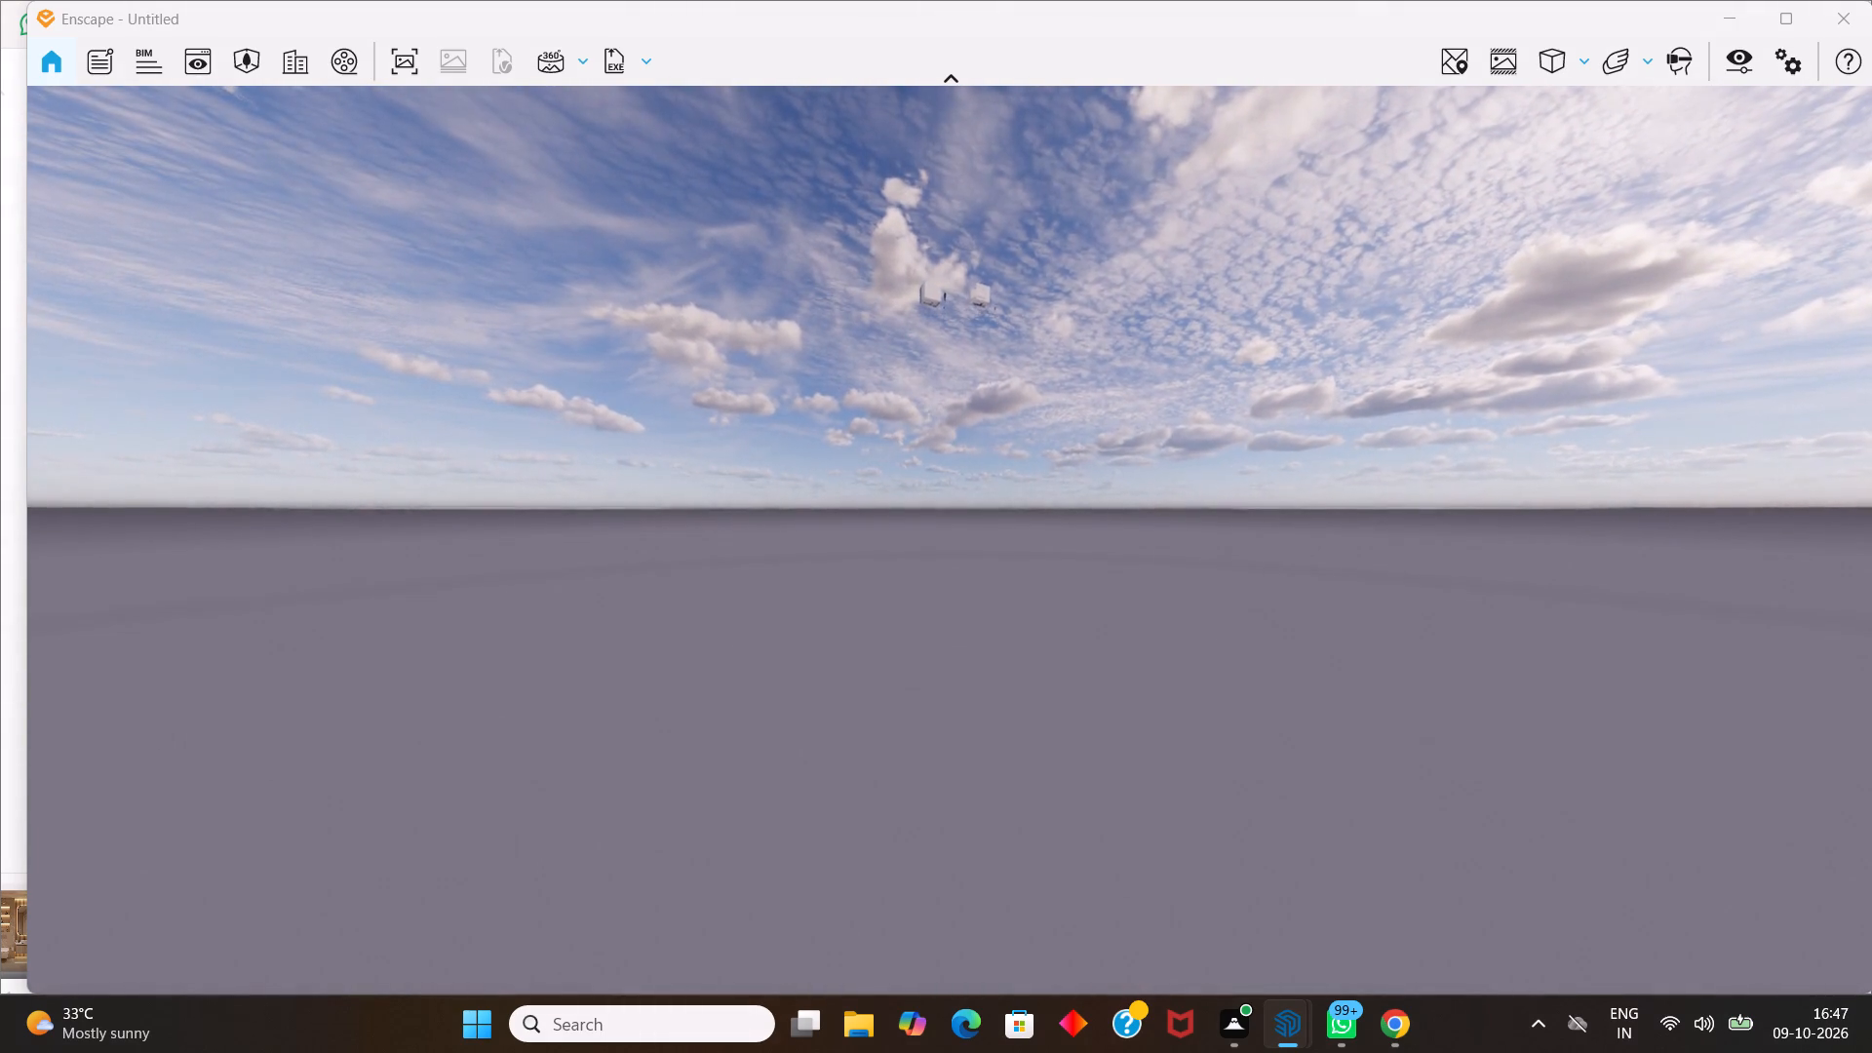
right_click_drag(883, 710, 879, 791)
Close in on the two distant structures against the sky, viewing them from a low angle.
middle_click_drag(883, 710, 991, 525)
right_click_drag(943, 336, 940, 385)
scroll(967, 535, "up", 1)
left_click_drag(1088, 158, 937, 704)
middle_click(1088, 158)
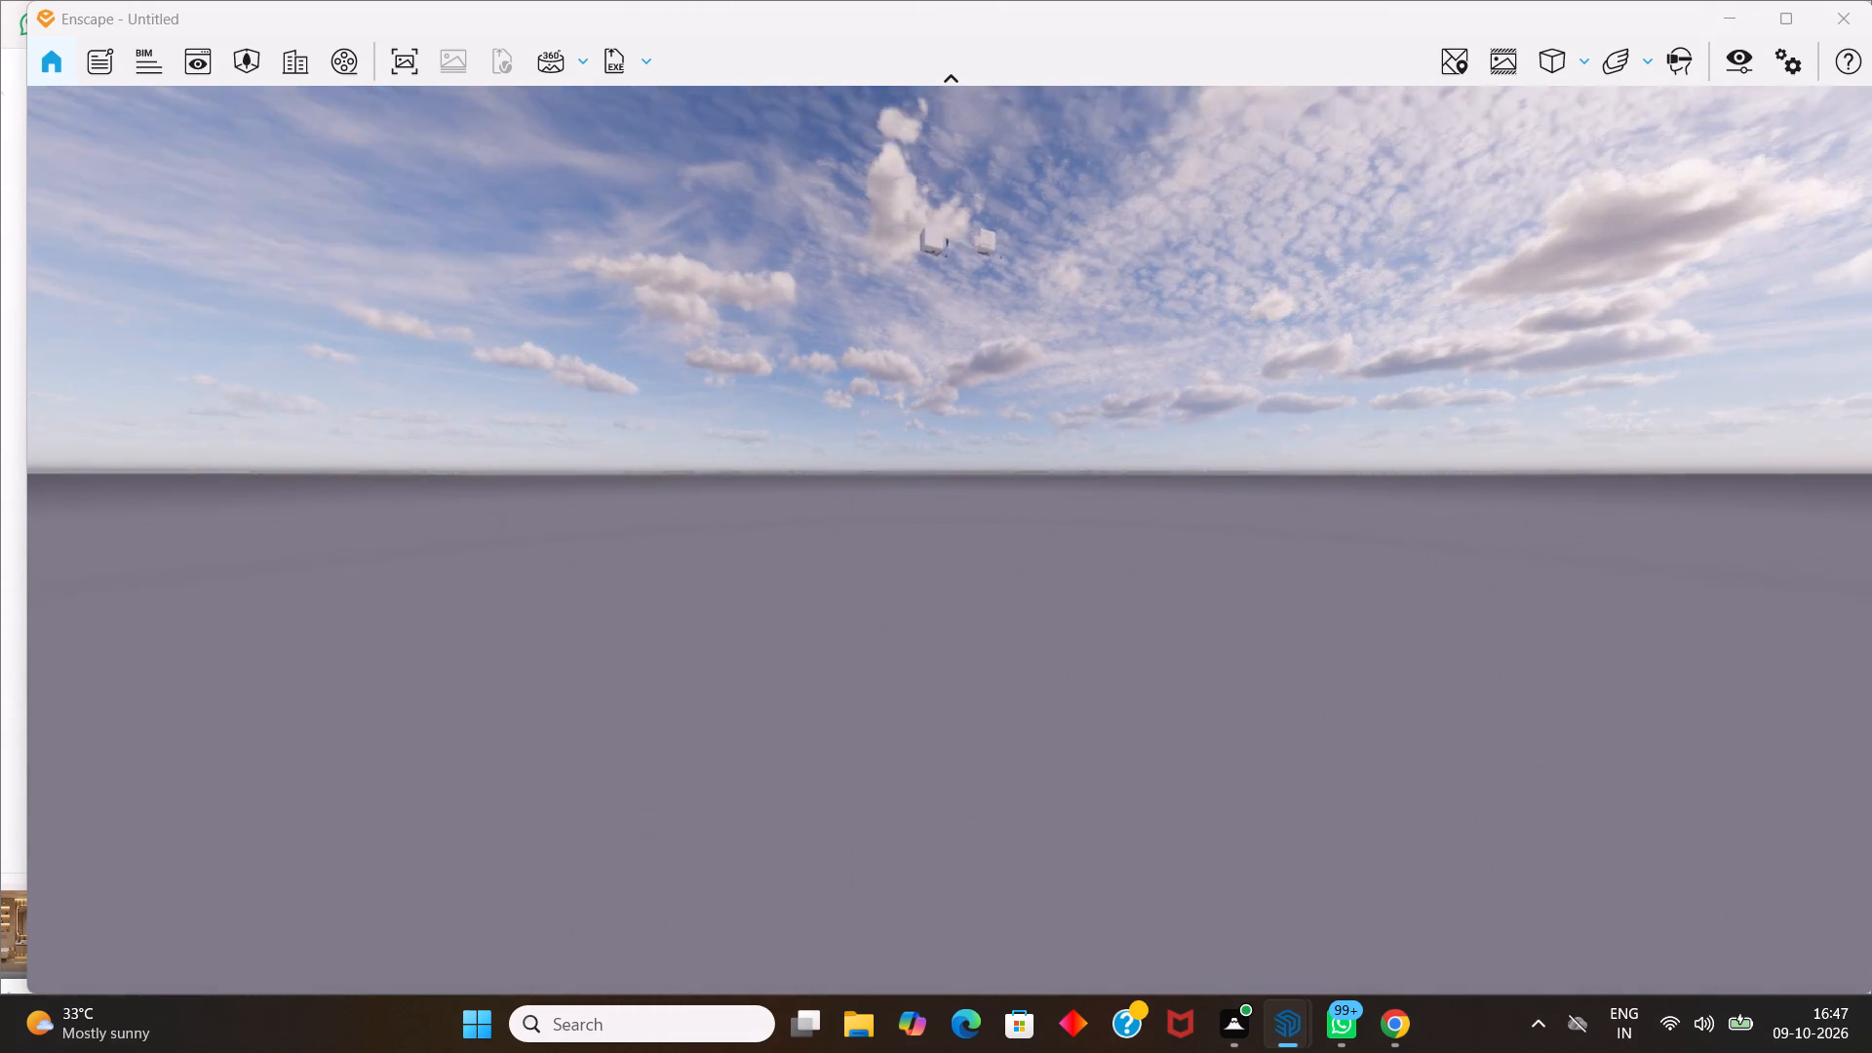
left_click_drag(937, 704, 898, 489)
scroll(1079, 154, "up", 9)
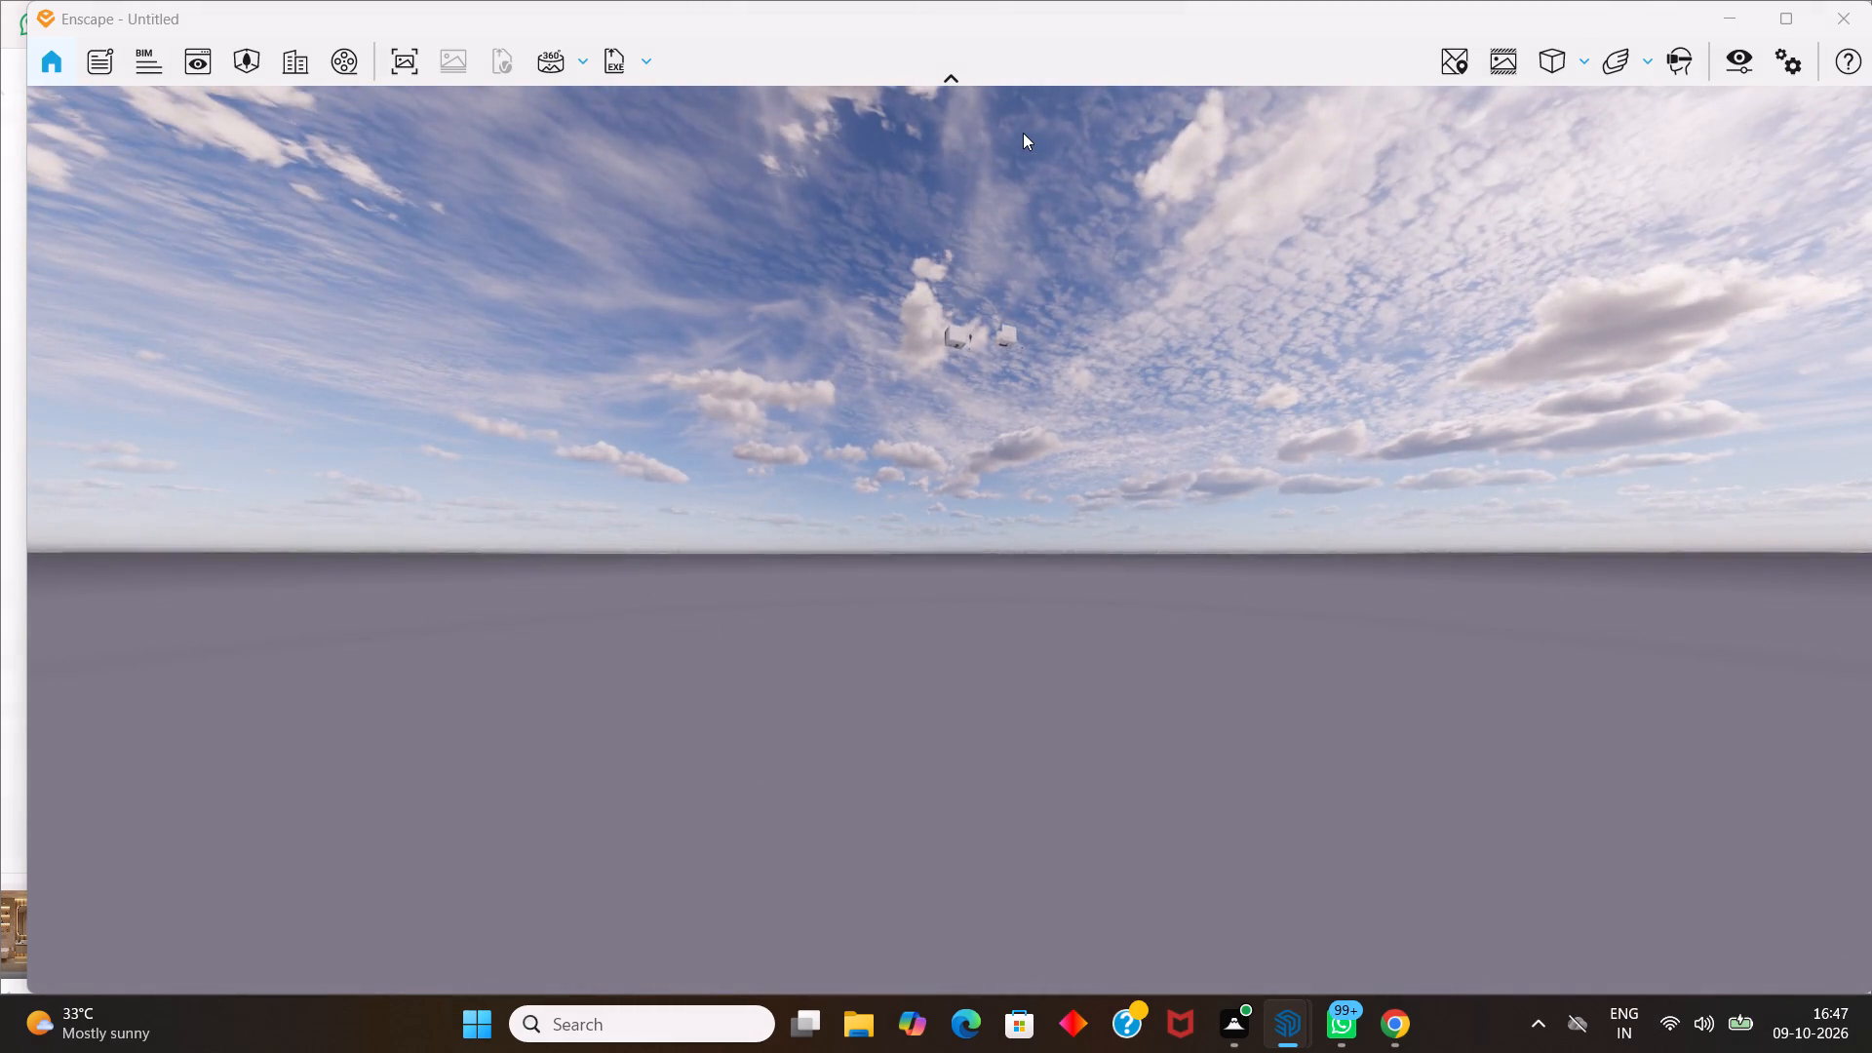
scroll(1023, 133, "up", 2)
middle_click_drag(1000, 178, 1037, 83)
left_click_drag(1000, 185, 1037, 83)
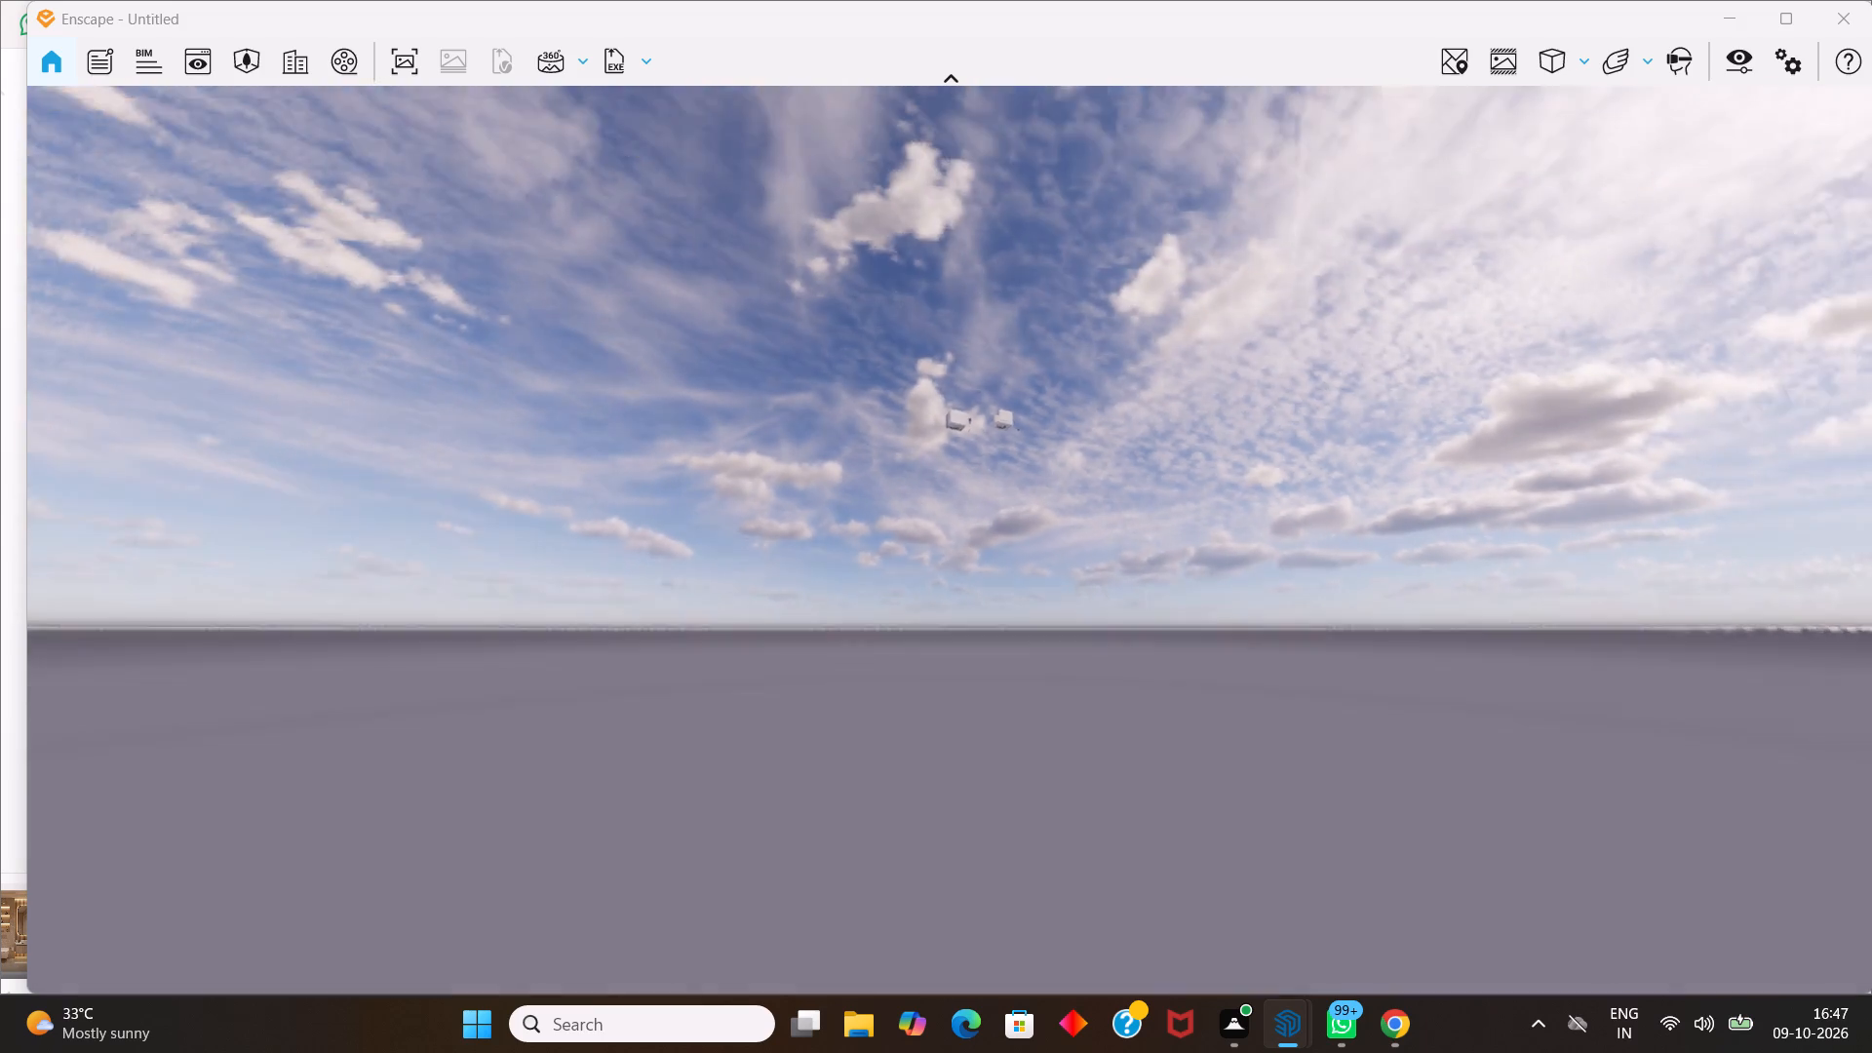
left_click_drag(1037, 83, 1081, 86)
middle_click_drag(1037, 83, 953, 545)
scroll(1007, 413, "up", 10)
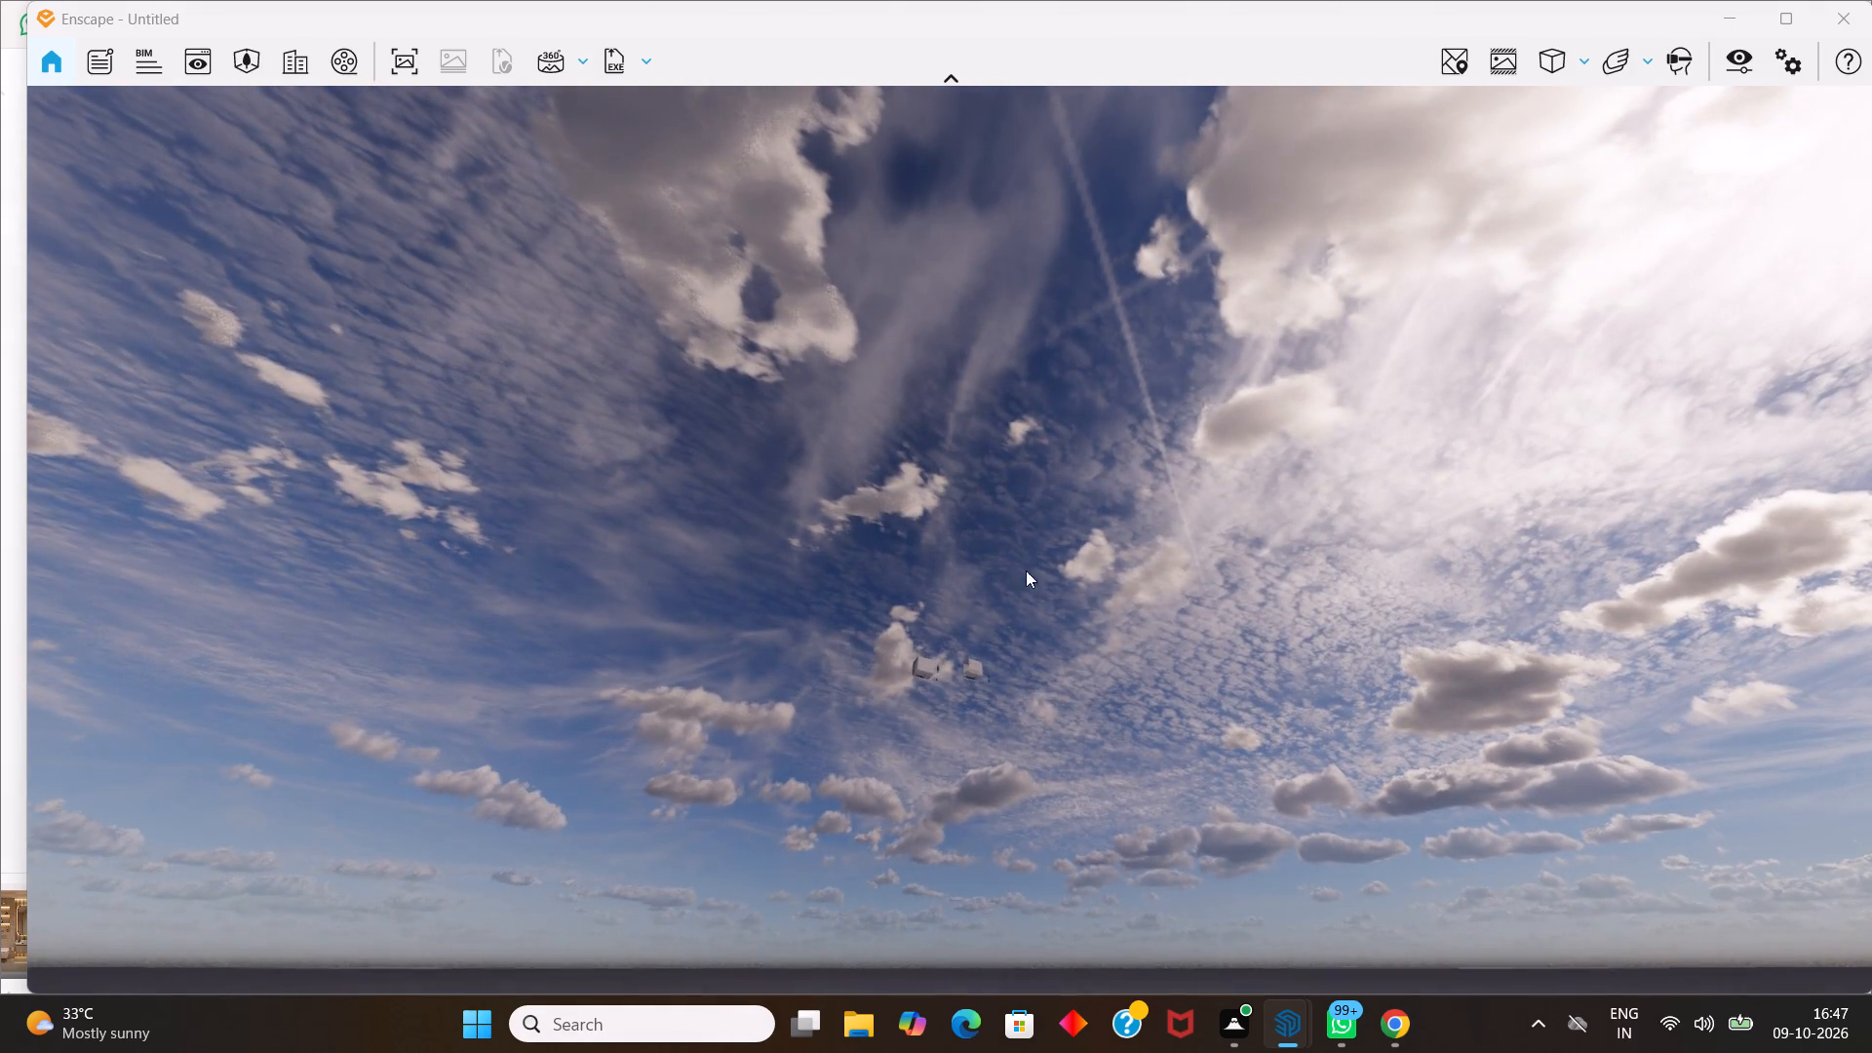
scroll(1026, 570, "up", 20)
scroll(1026, 570, "up", 8)
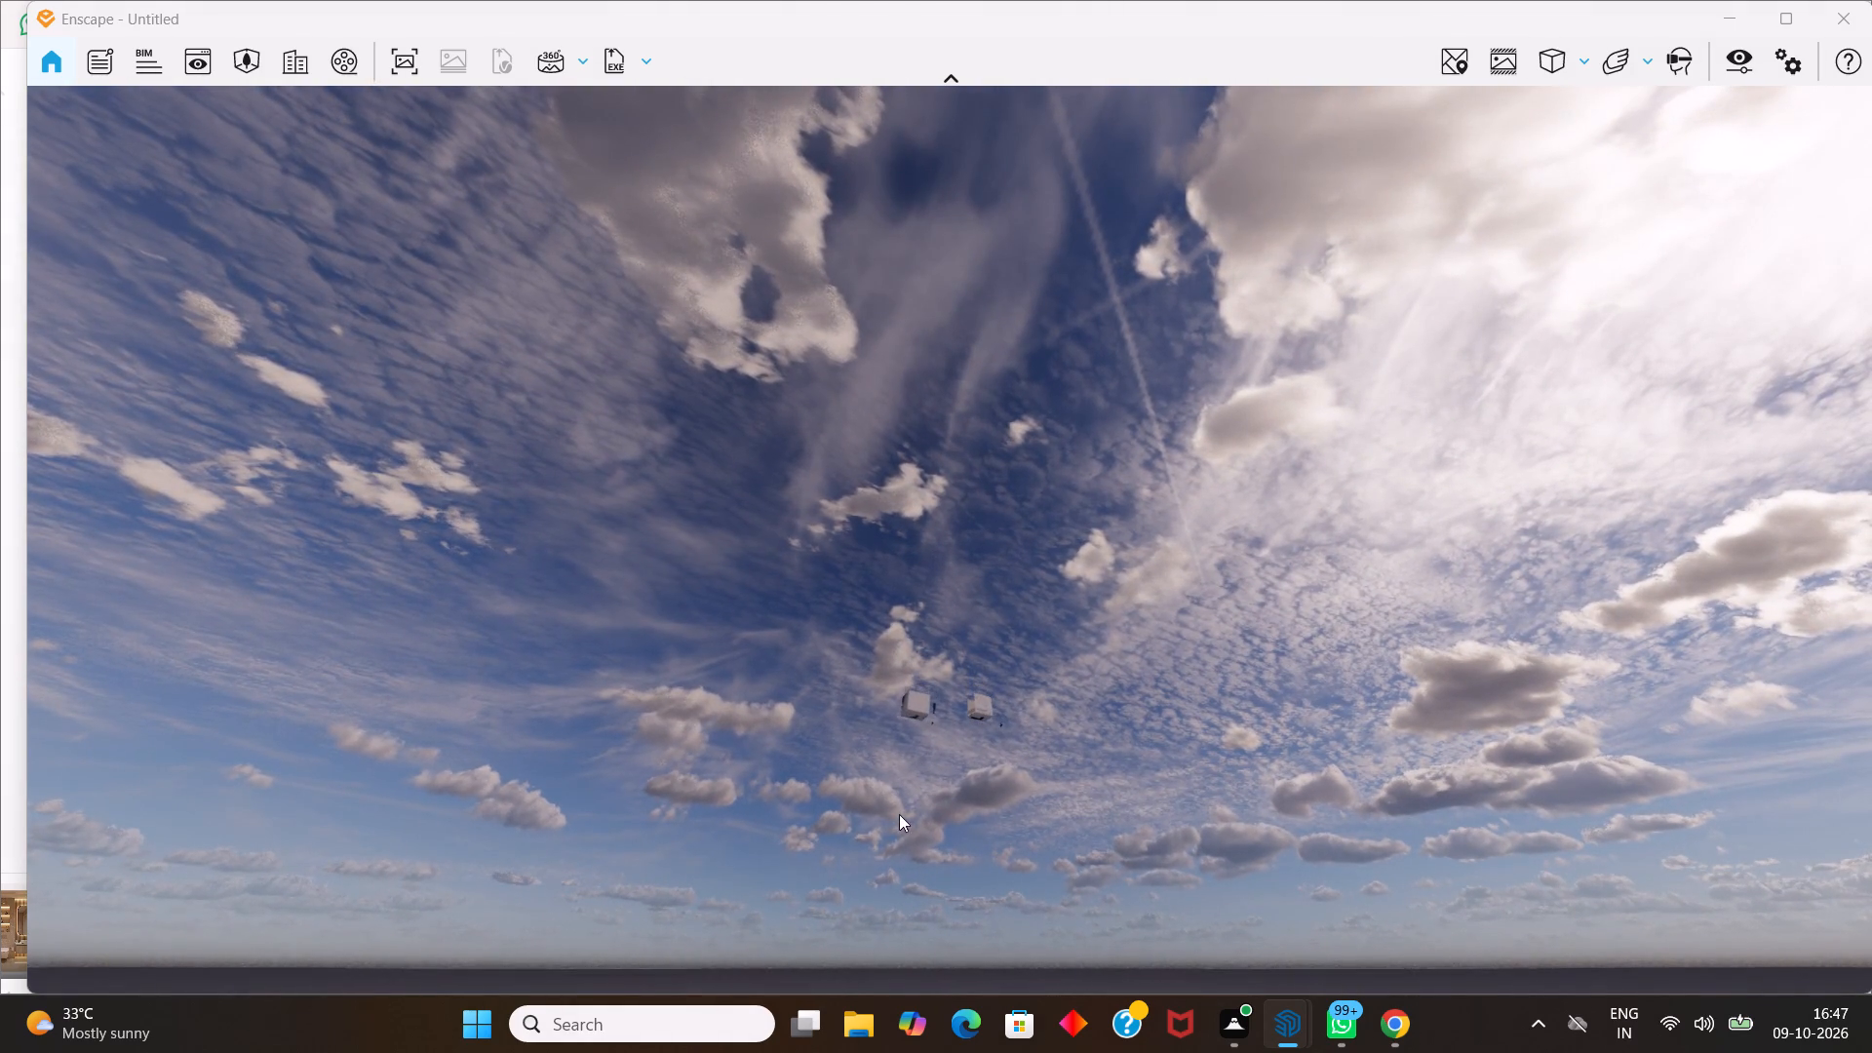
Look up into the sky and examine the undersides of the two structures from closer in.
left_click_drag(888, 793, 1245, 76)
middle_click_drag(891, 789, 1245, 76)
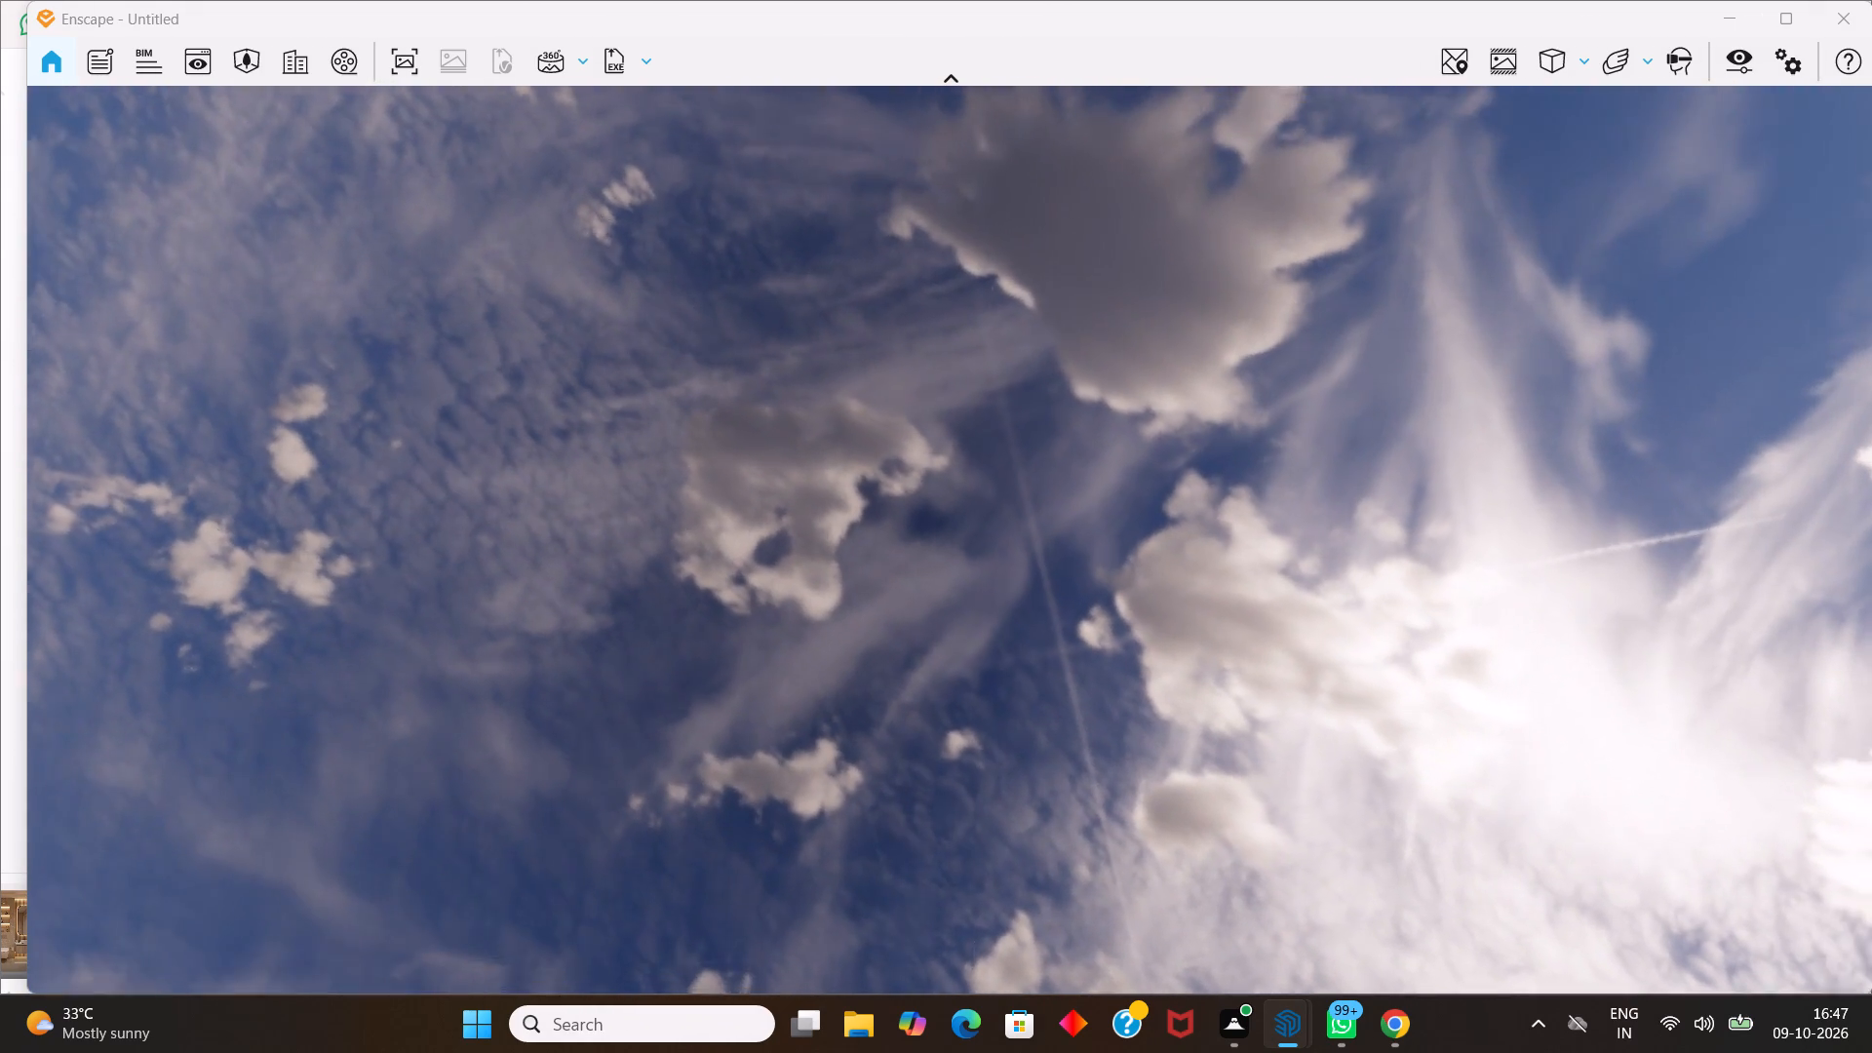
left_click_drag(1245, 76, 1871, 149)
middle_click_drag(1245, 76, 1871, 149)
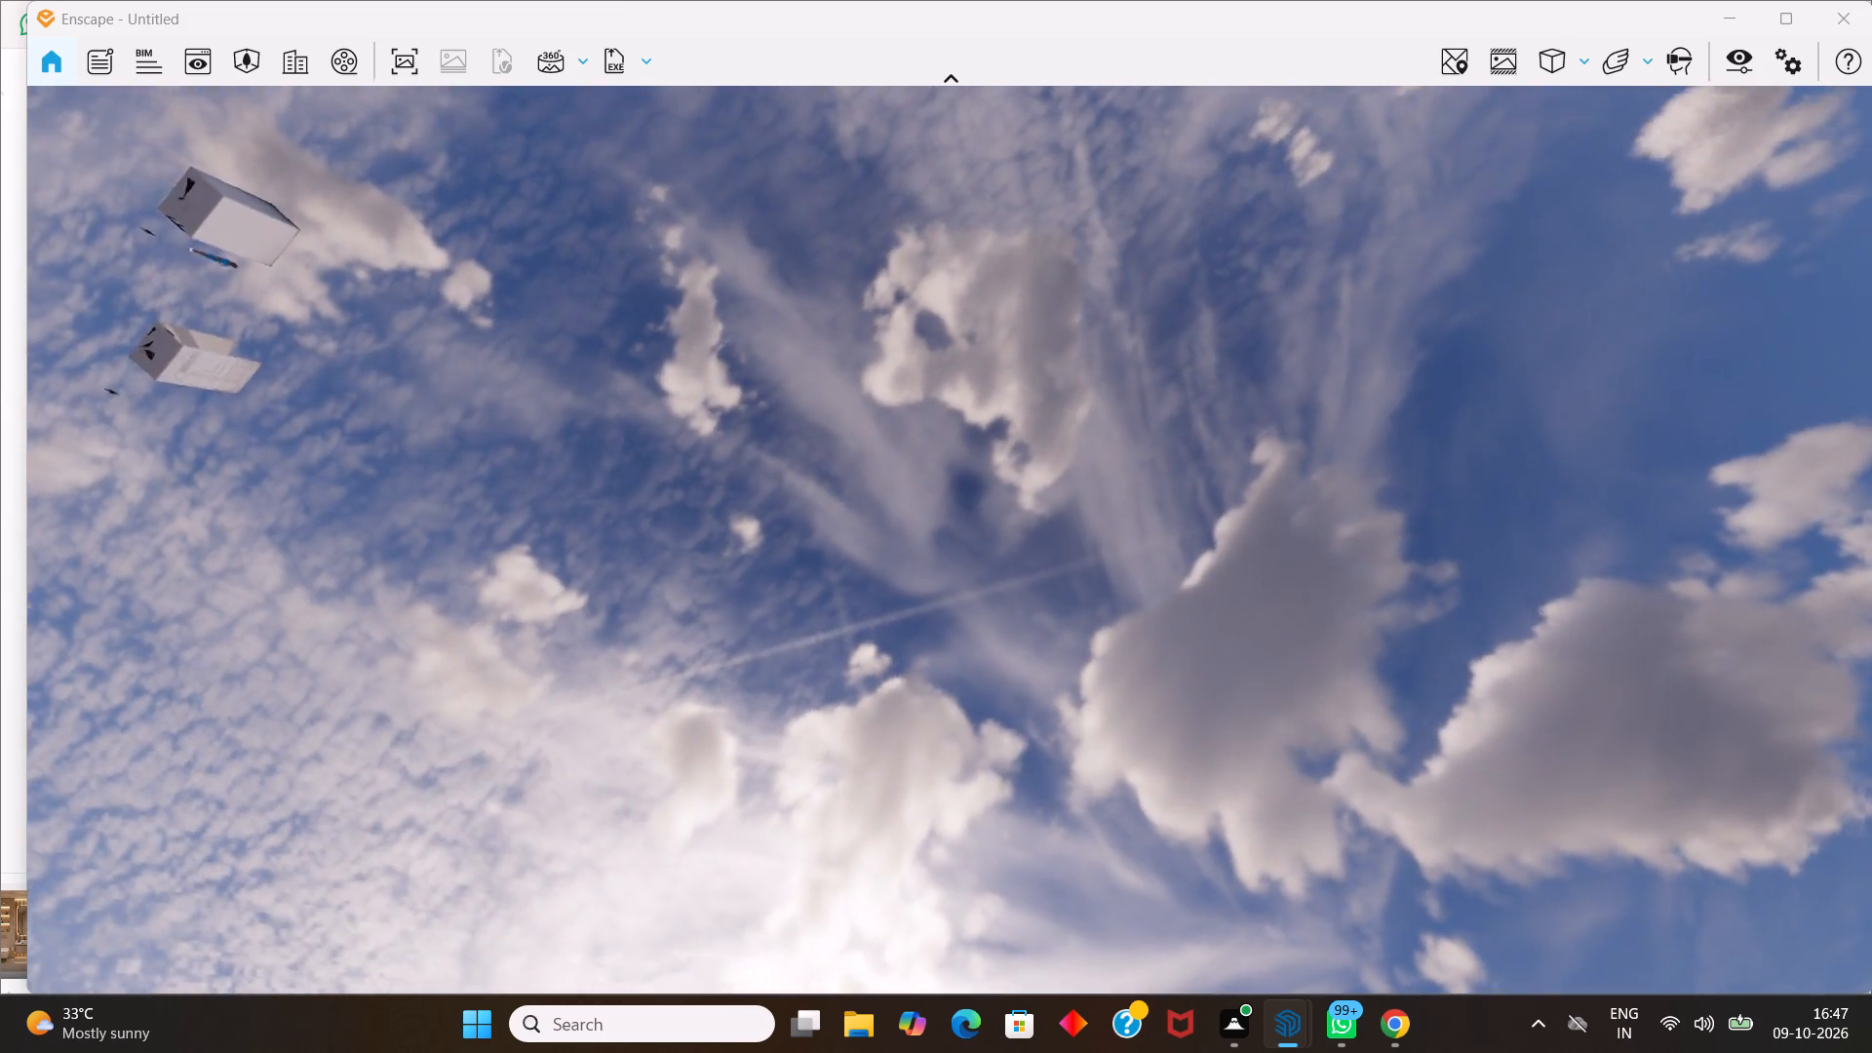
left_click_drag(1871, 149, 1870, 157)
middle_click_drag(1871, 149, 912, 591)
scroll(912, 591, "up", 1)
scroll(139, 184, "up", 1)
scroll(52, 448, "up", 3)
scroll(209, 0, "down", 2)
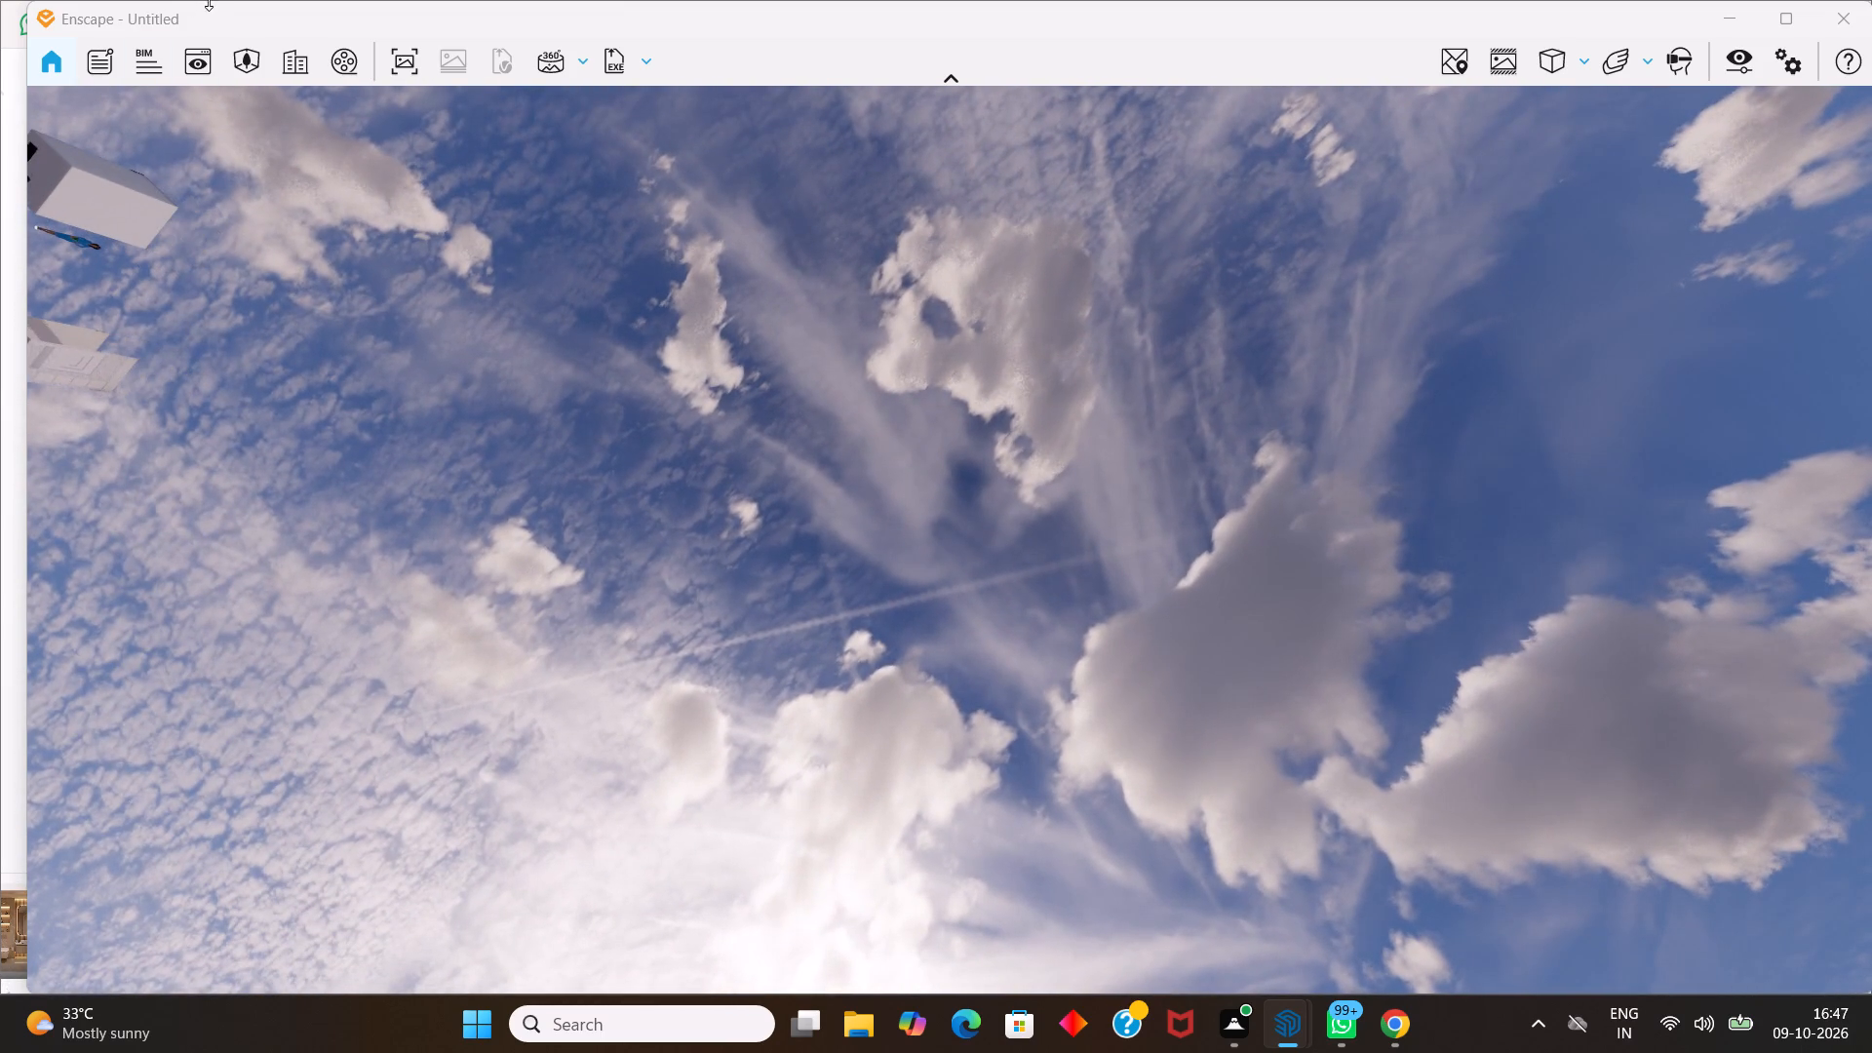
Back away from the two structures while viewing them from below against the clouds.
scroll(209, 0, "down", 3)
scroll(270, 216, "down", 9)
scroll(202, 302, "down", 15)
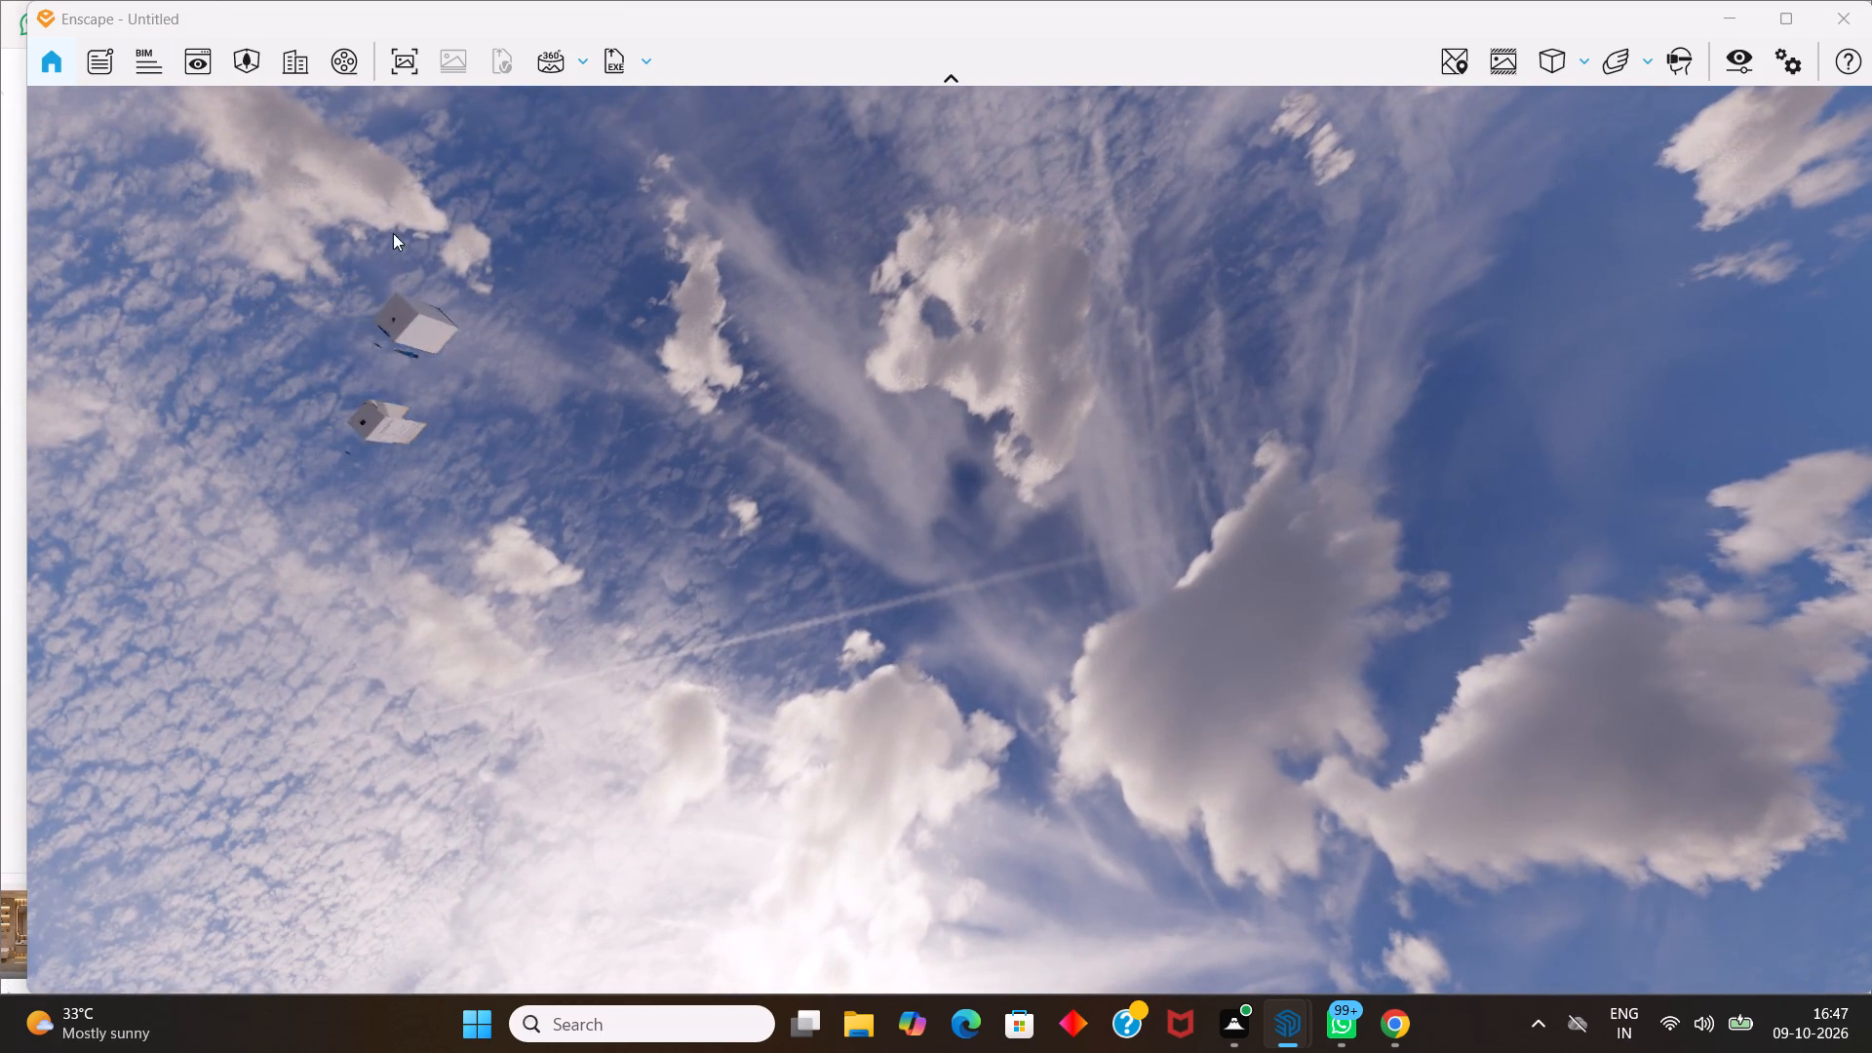
scroll(393, 233, "down", 20)
scroll(393, 233, "down", 10)
scroll(448, 372, "up", 1)
scroll(487, 352, "down", 6)
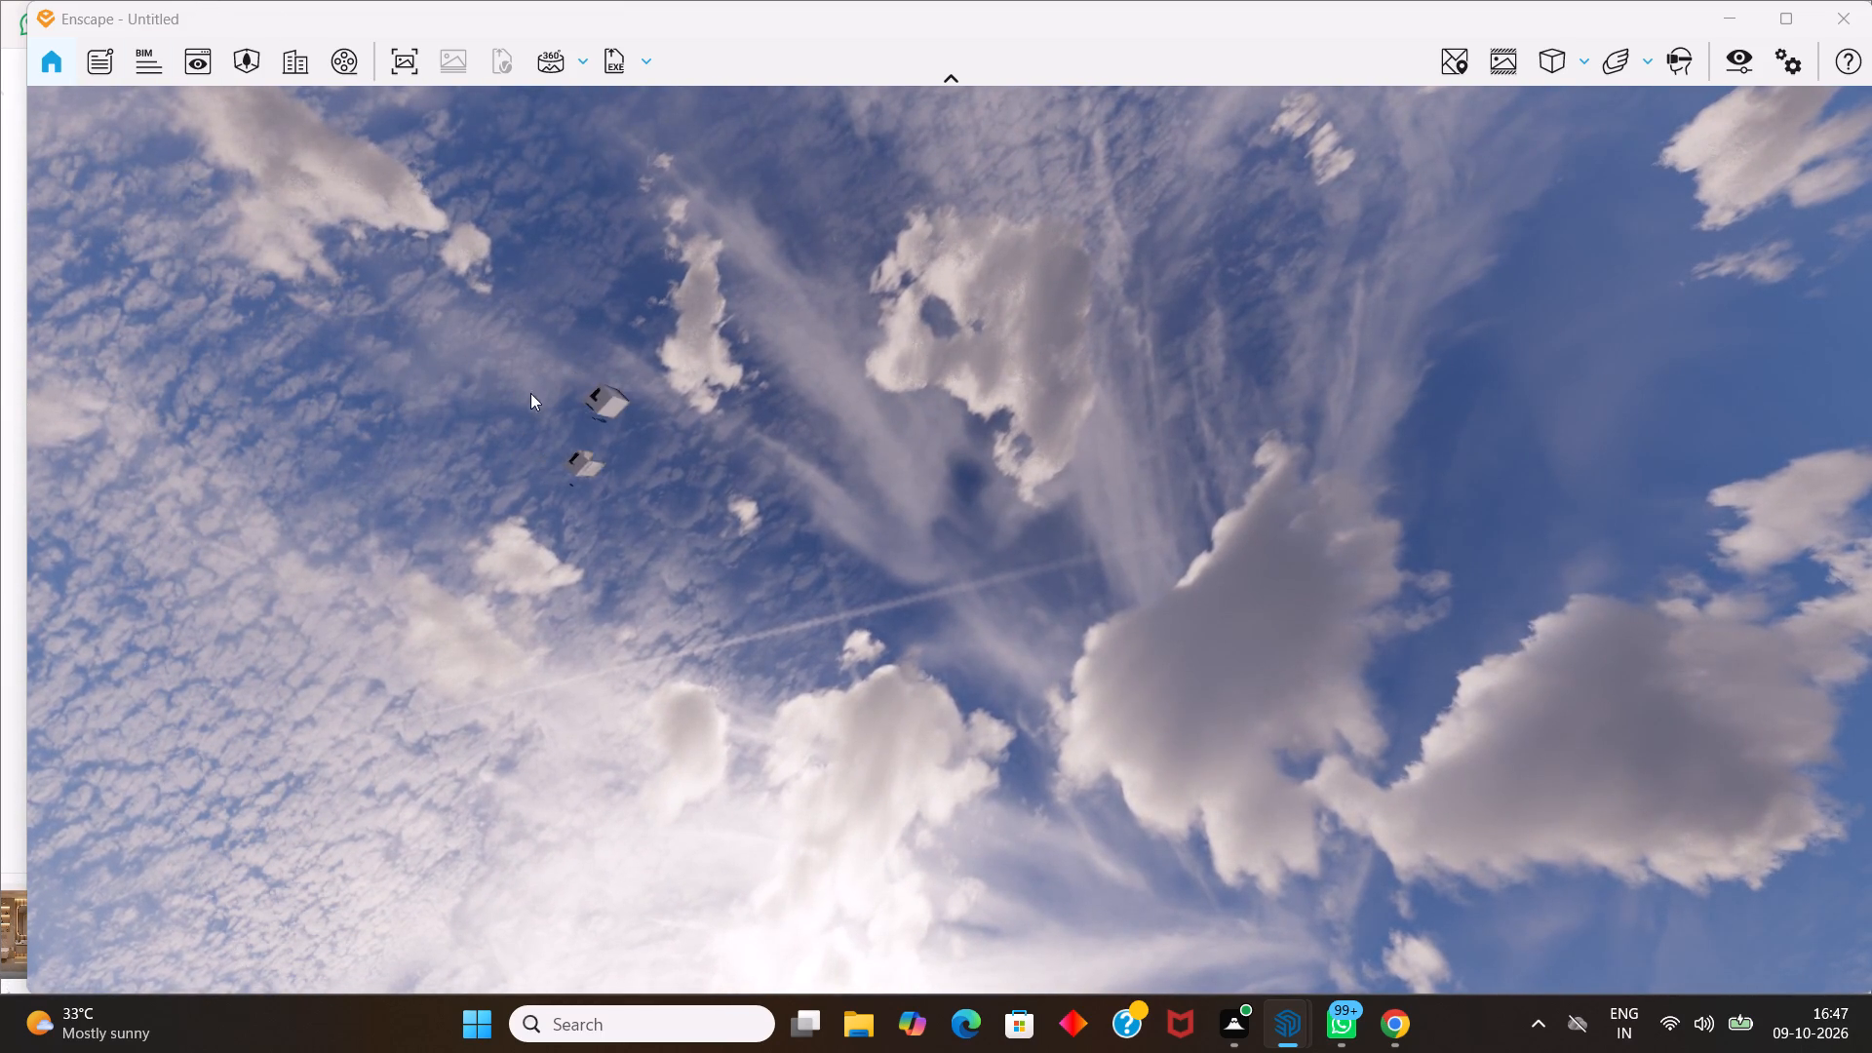
scroll(530, 393, "down", 6)
scroll(487, 515, "up", 1)
scroll(487, 510, "down", 20)
scroll(487, 510, "down", 17)
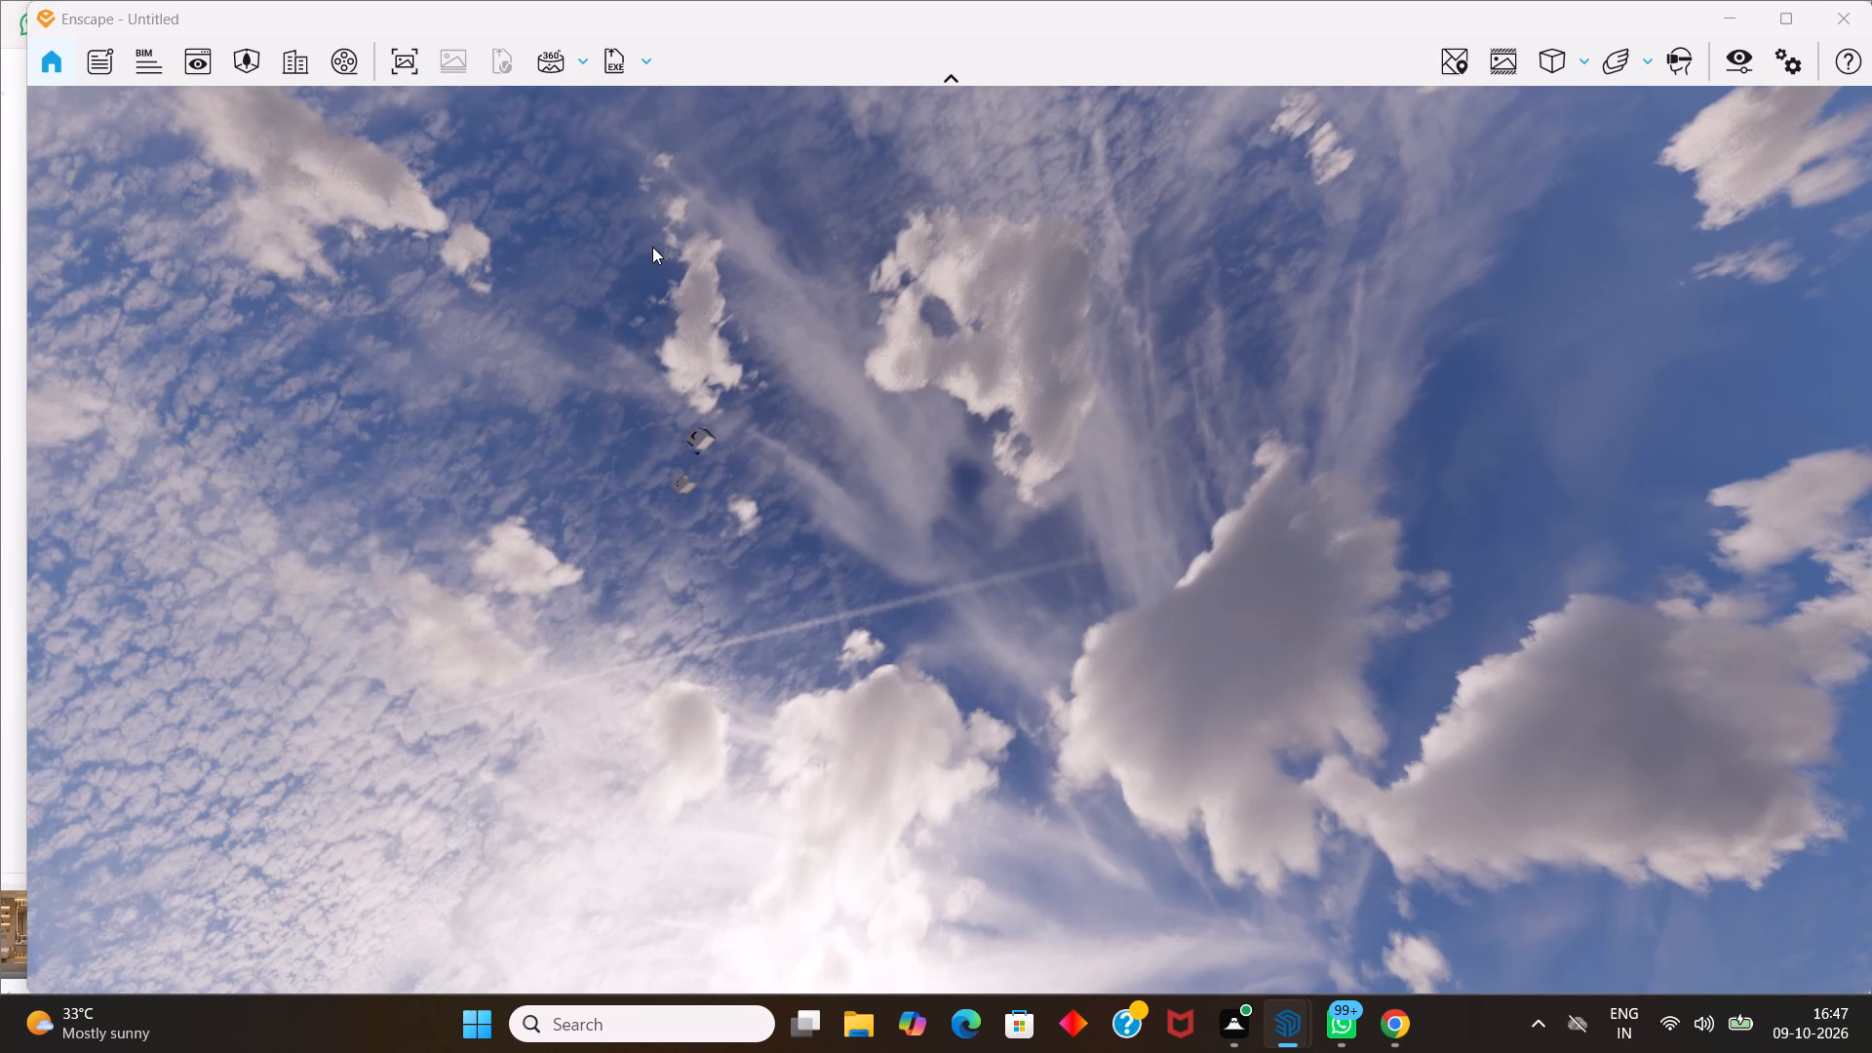
scroll(652, 247, "down", 20)
scroll(652, 247, "down", 20)
scroll(665, 412, "down", 2)
Lower the view from the sky to the ground horizon and look over the empty surroundings.
left_click_drag(671, 411, 684, 995)
middle_click_drag(669, 413, 684, 995)
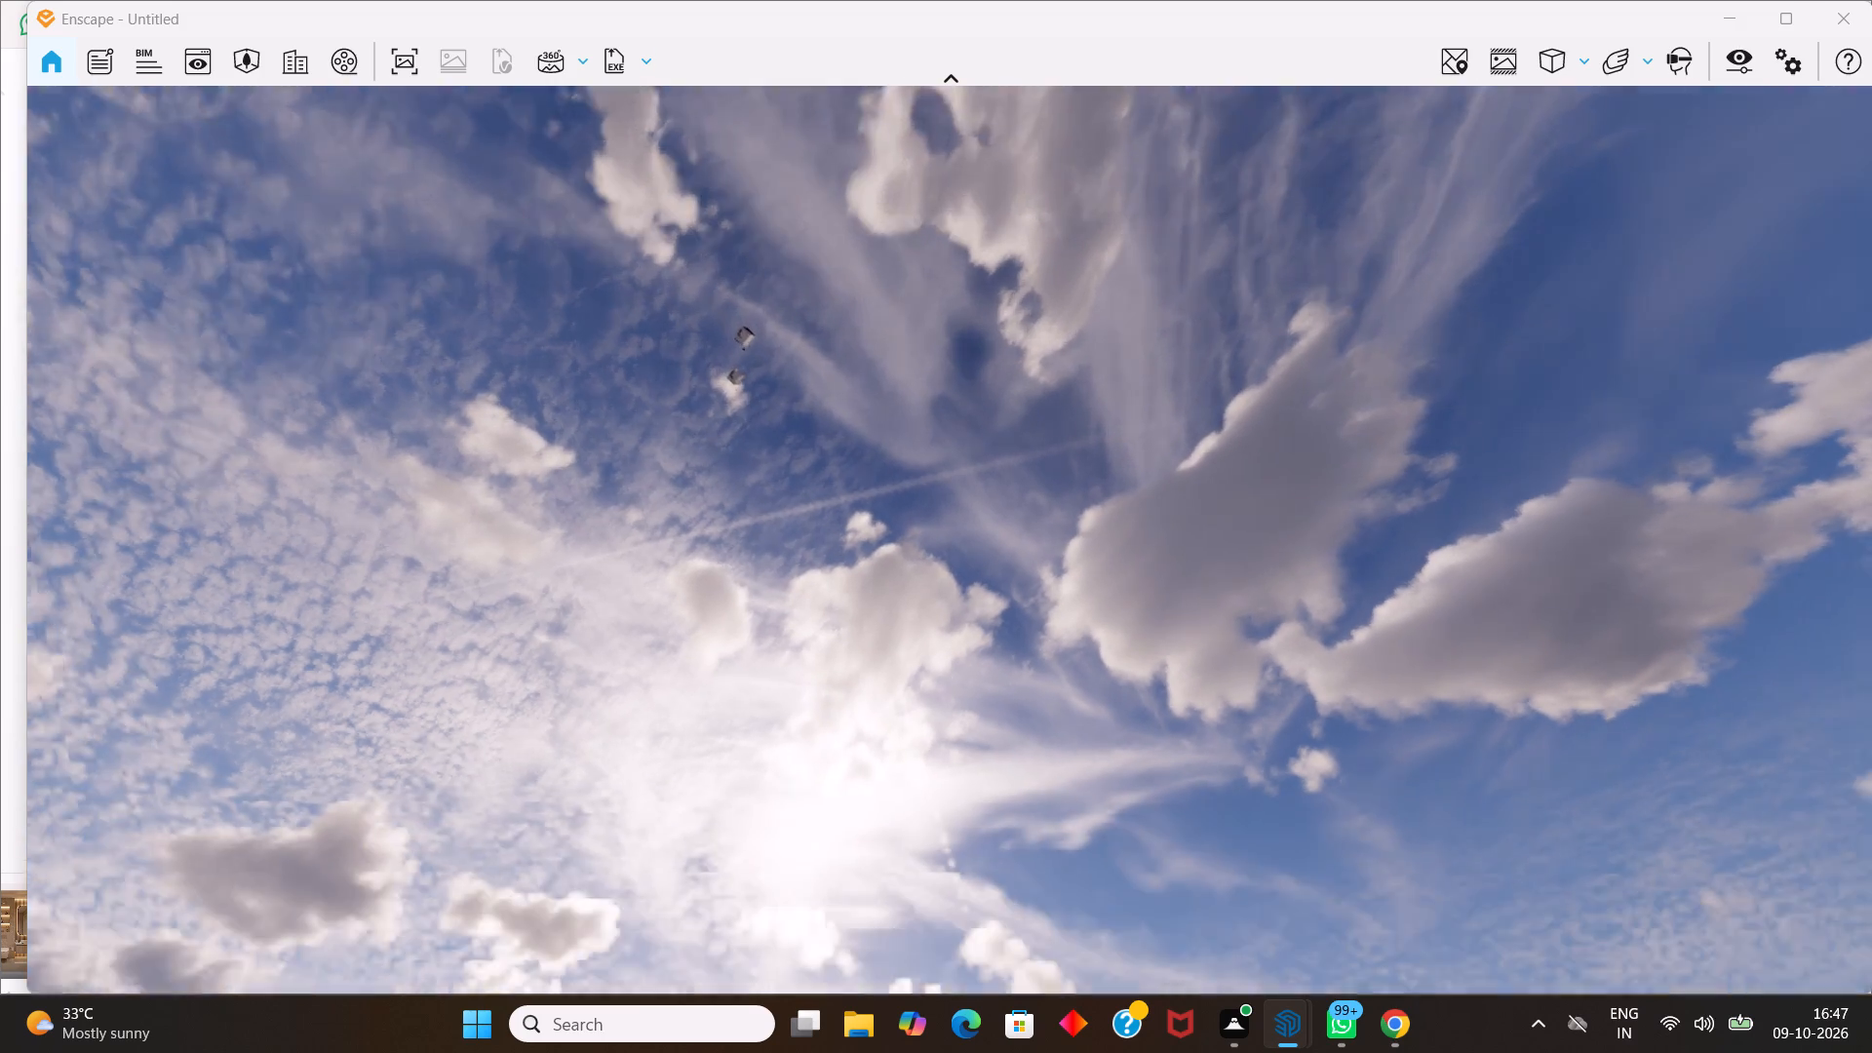
left_click_drag(684, 995, 702, 993)
middle_click_drag(684, 995, 943, 521)
scroll(948, 532, "up", 1)
scroll(872, 369, "down", 17)
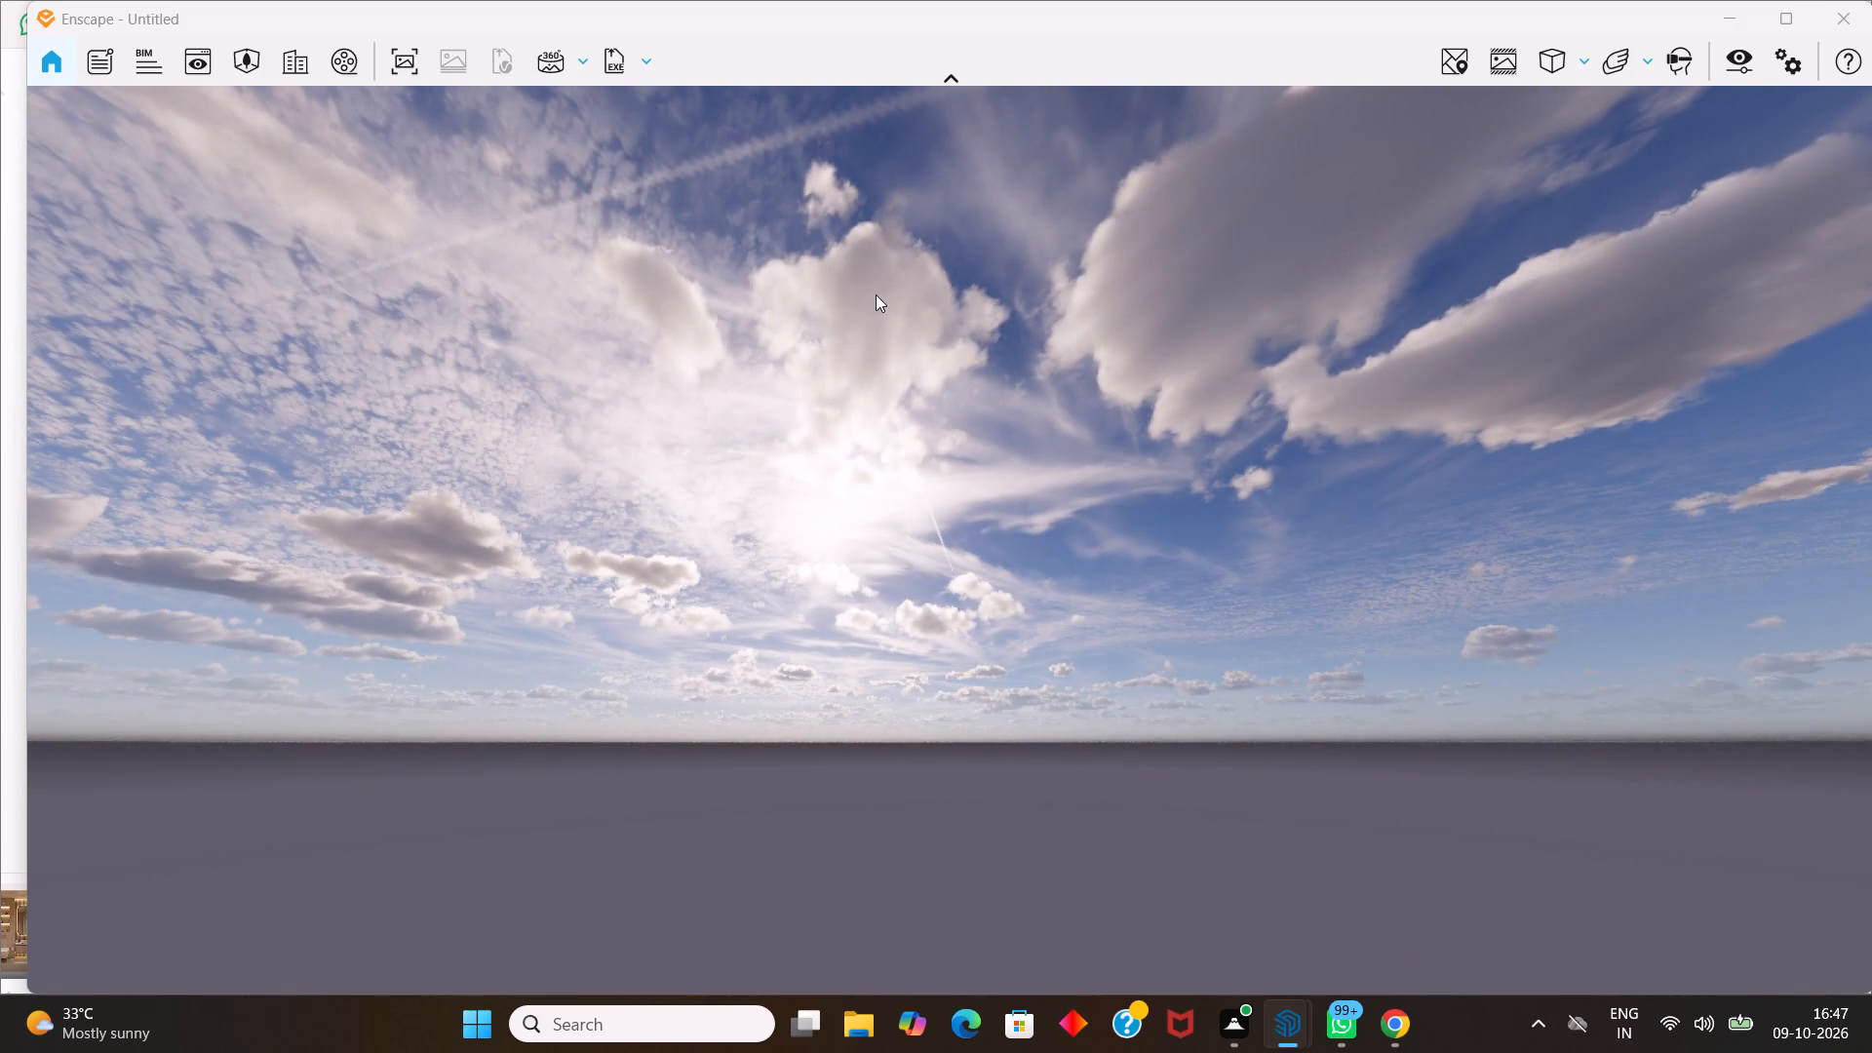
scroll(876, 294, "down", 20)
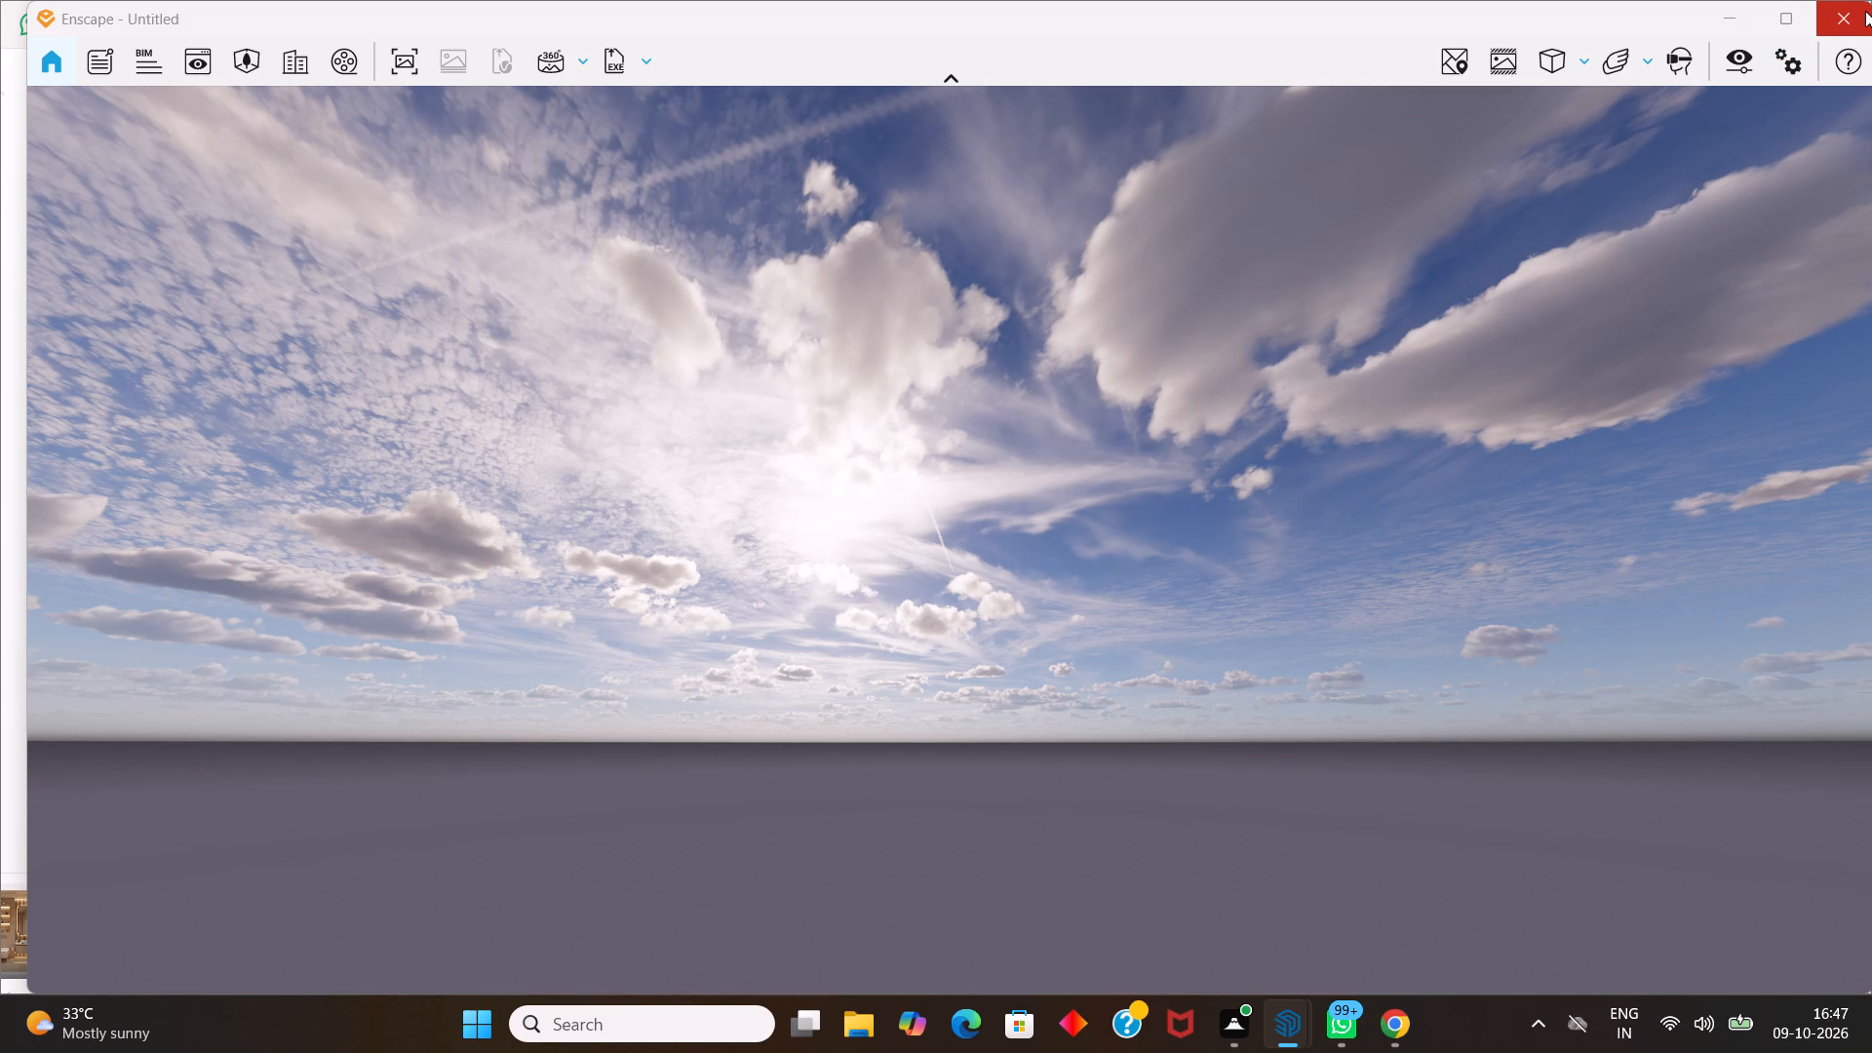
Close the Enscape window and restart Enscape in a separate window from SketchUp.
left_click(1841, 28)
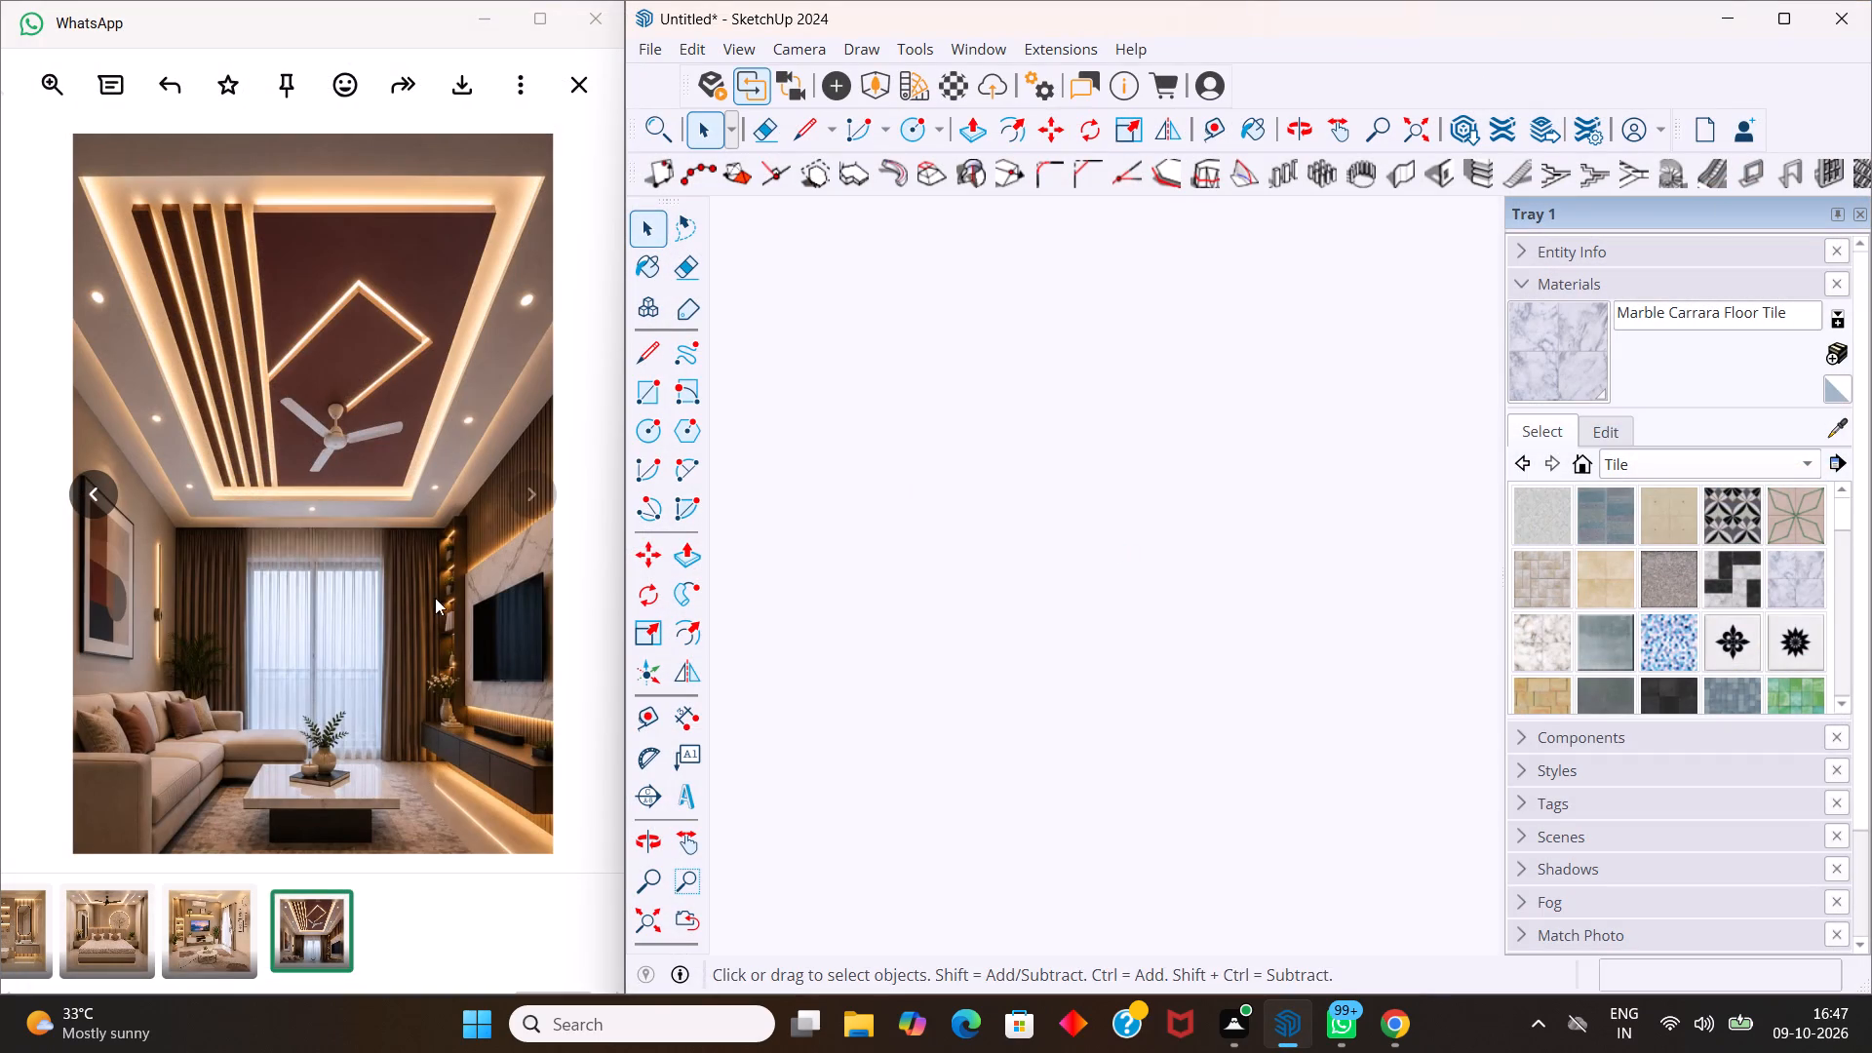
left_click(722, 82)
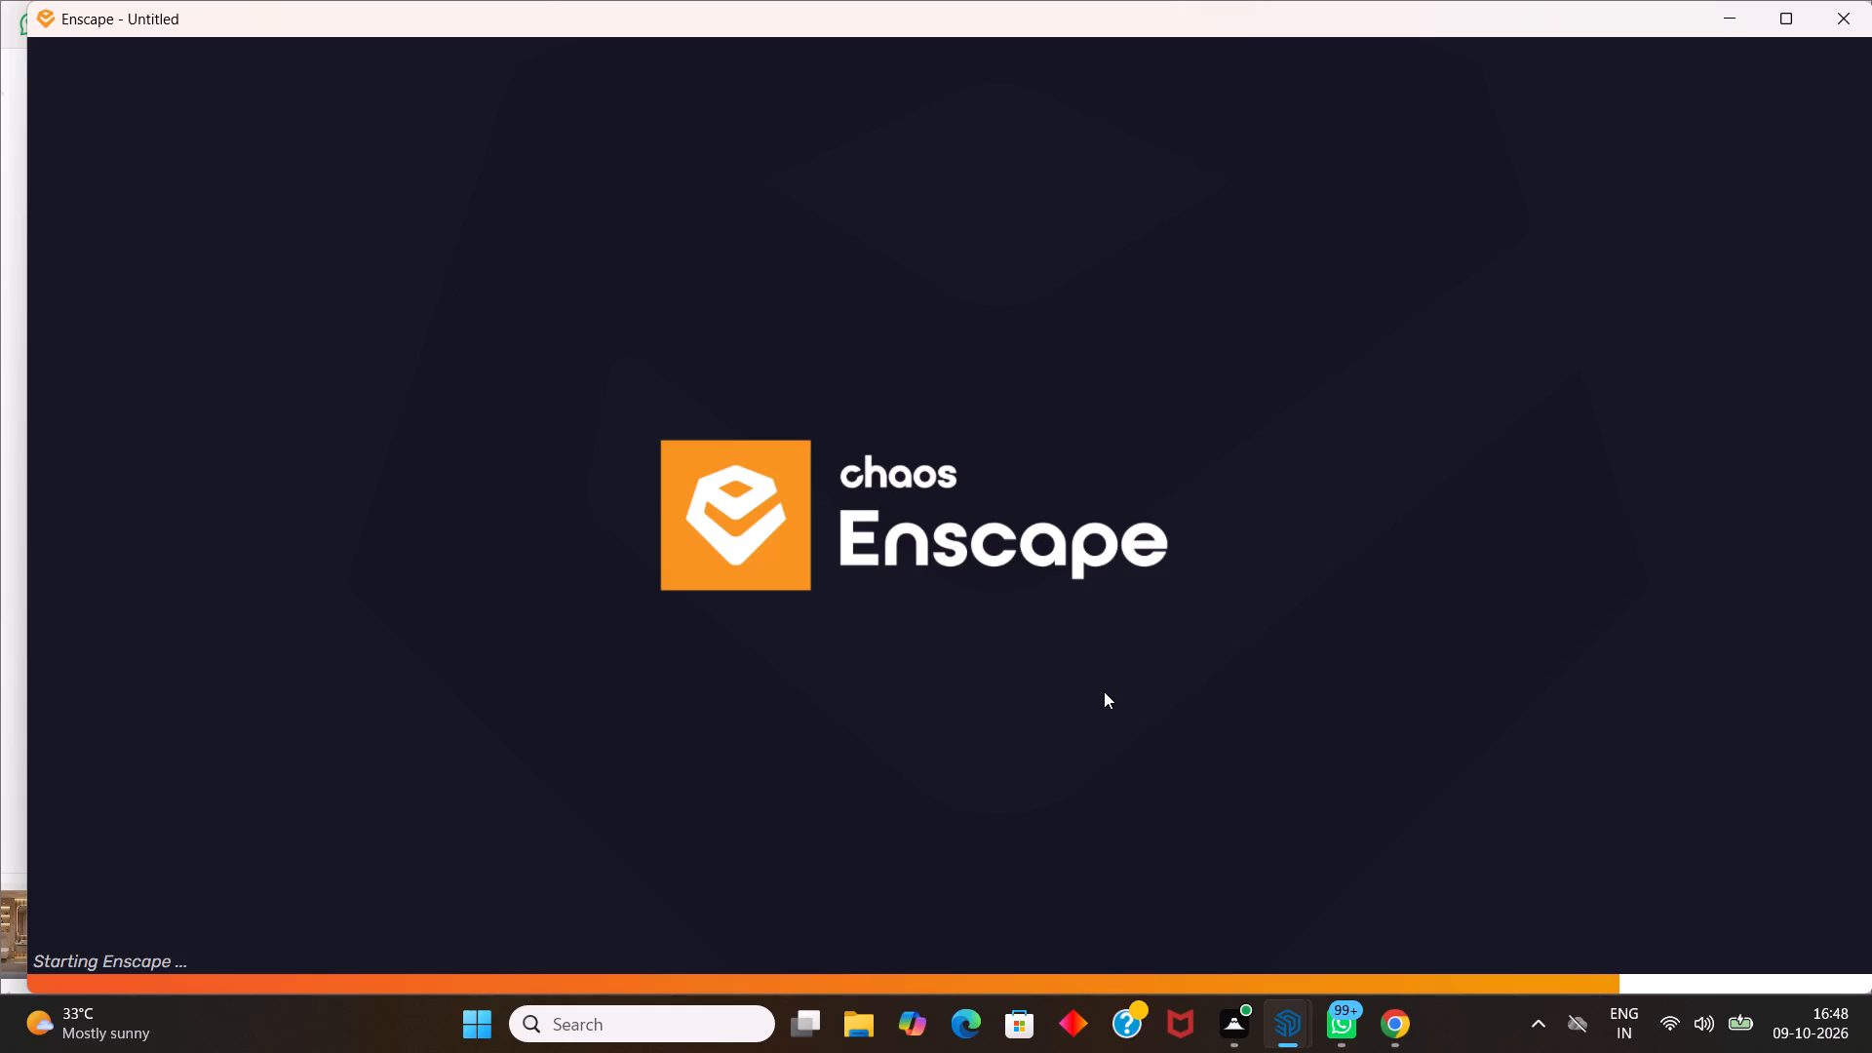
scroll(1057, 715, "down", 2)
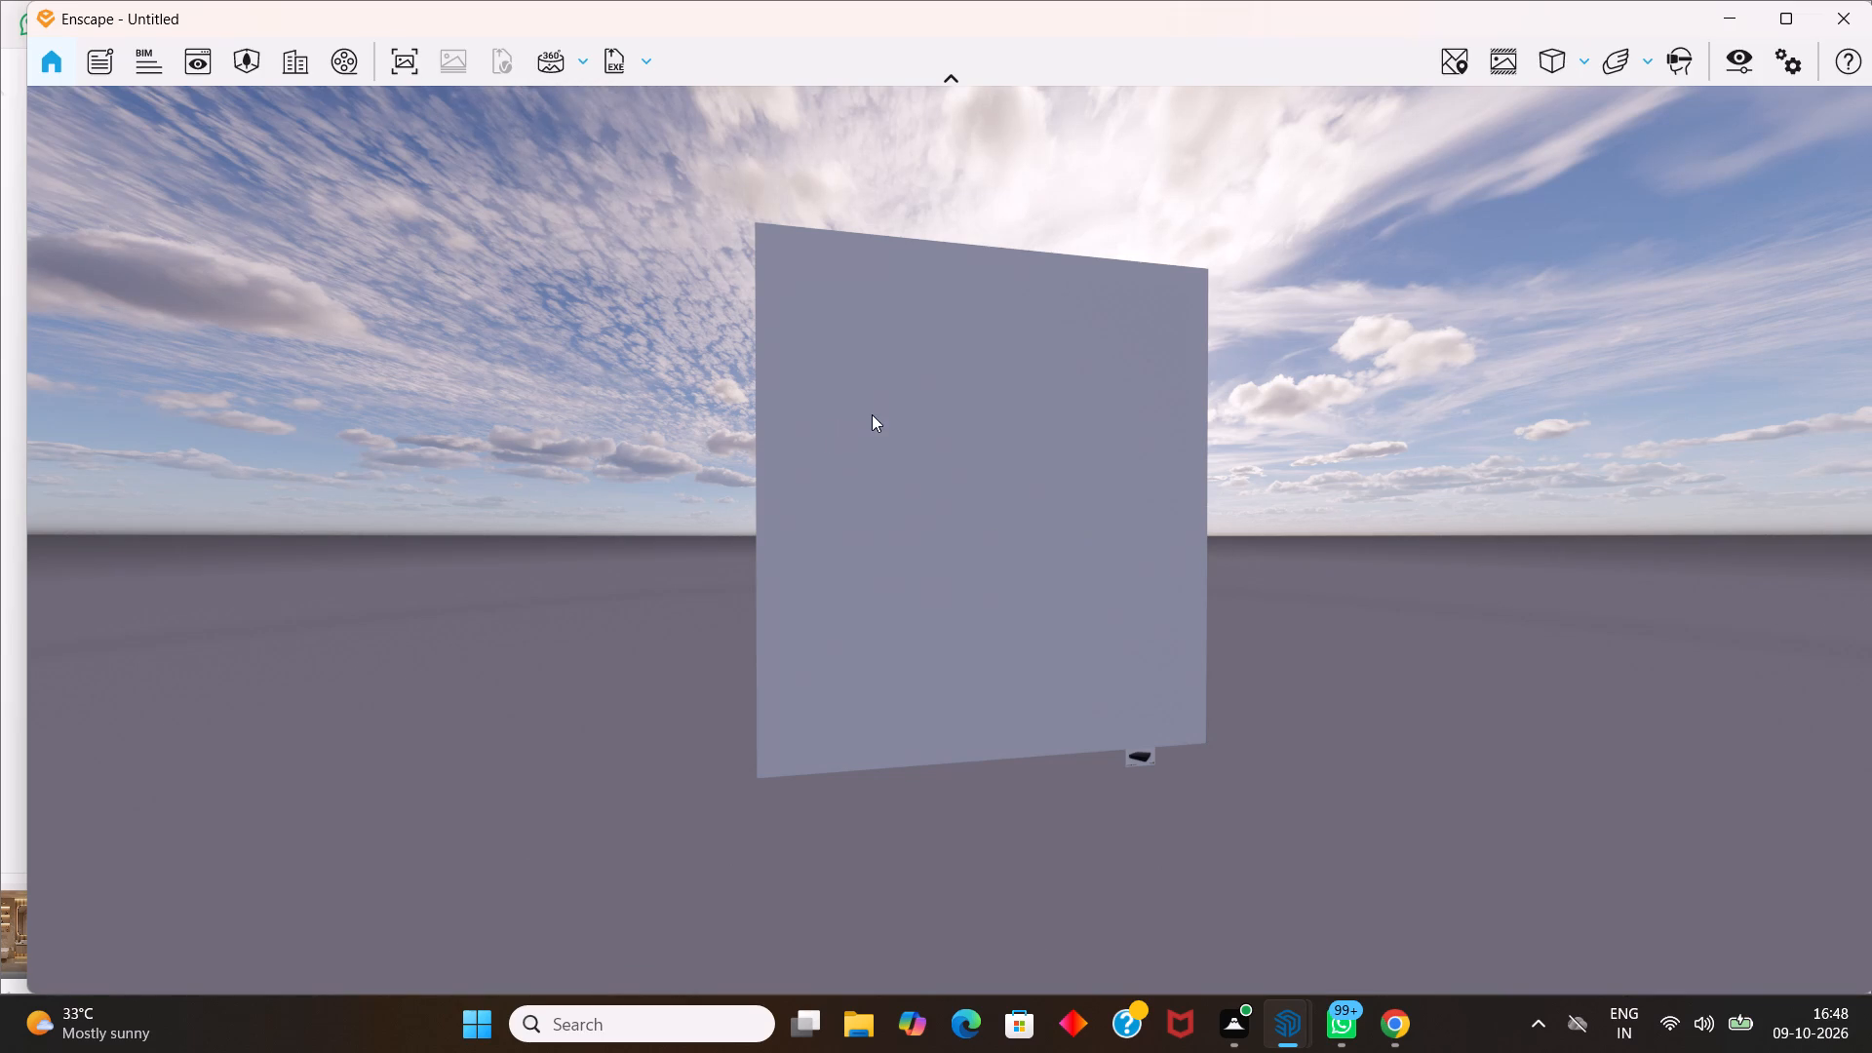
Move through the blank wall into the living room and examine the sofa, curtained window, ceiling fan and TV wall.
scroll(872, 414, "up", 4)
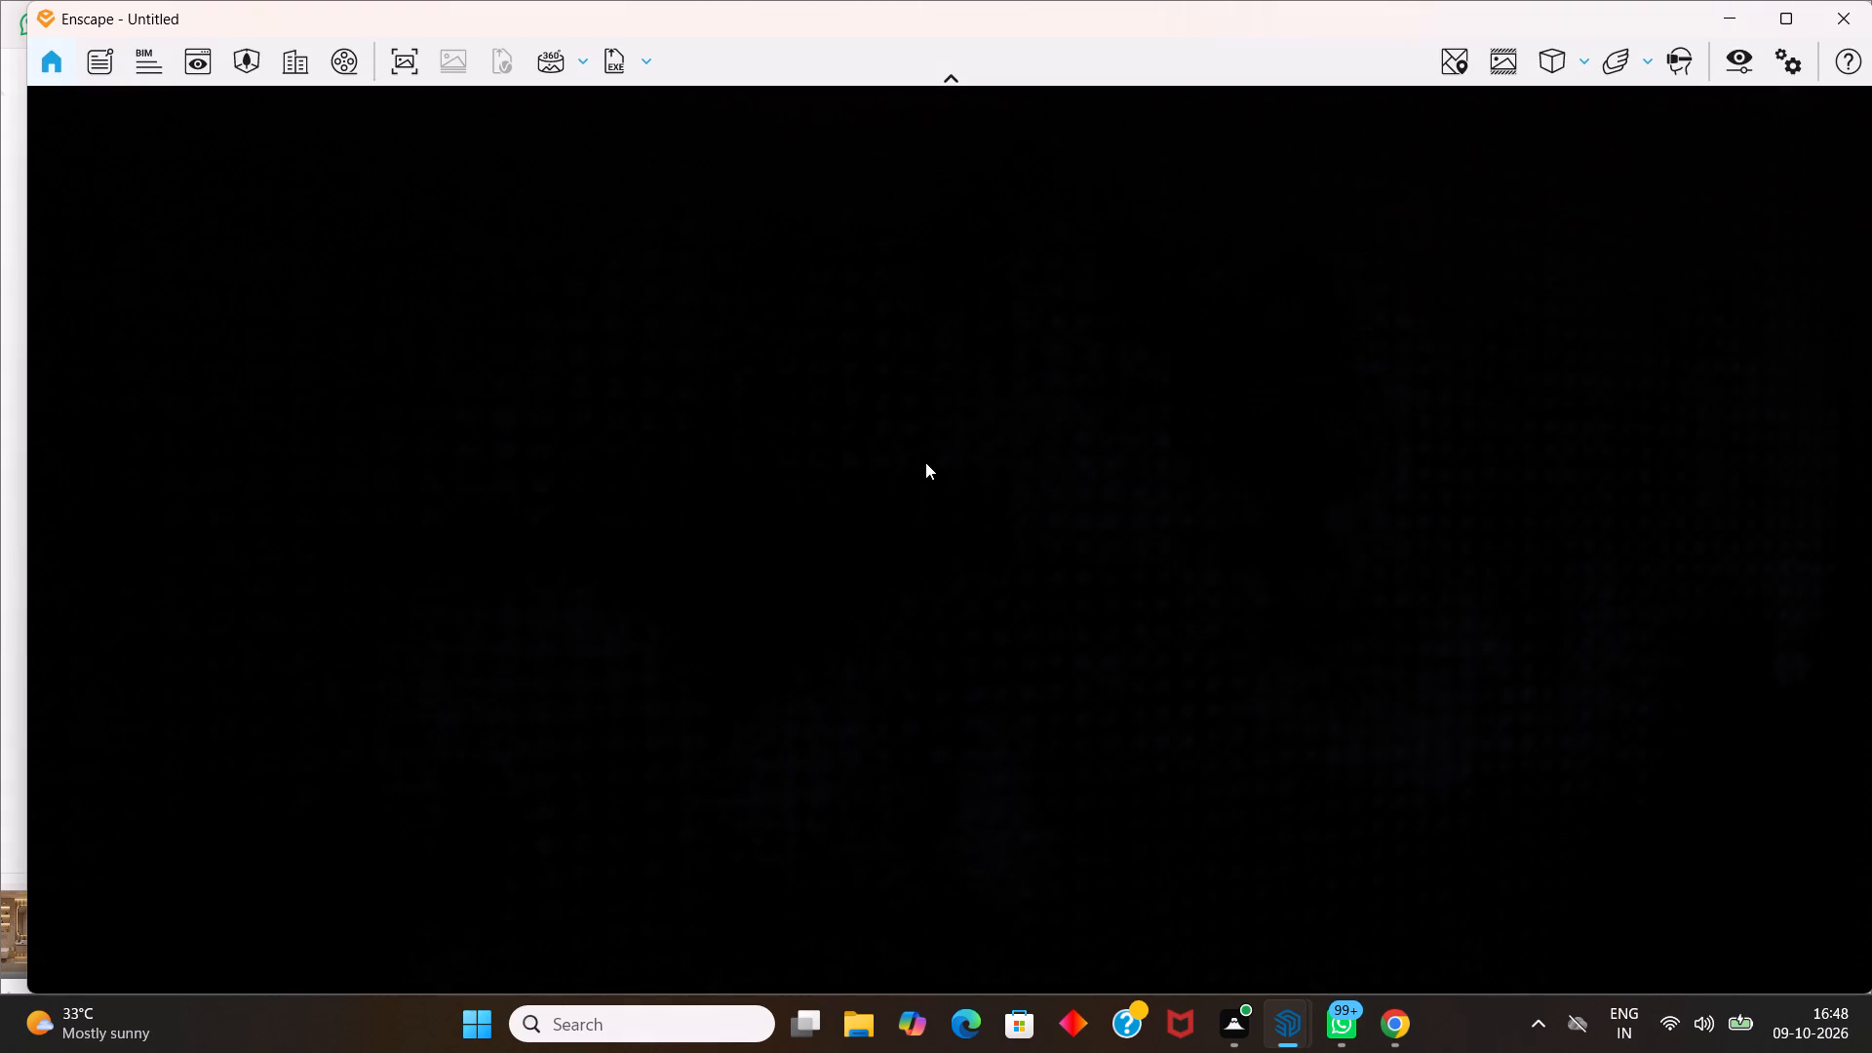
scroll(925, 460, "up", 1)
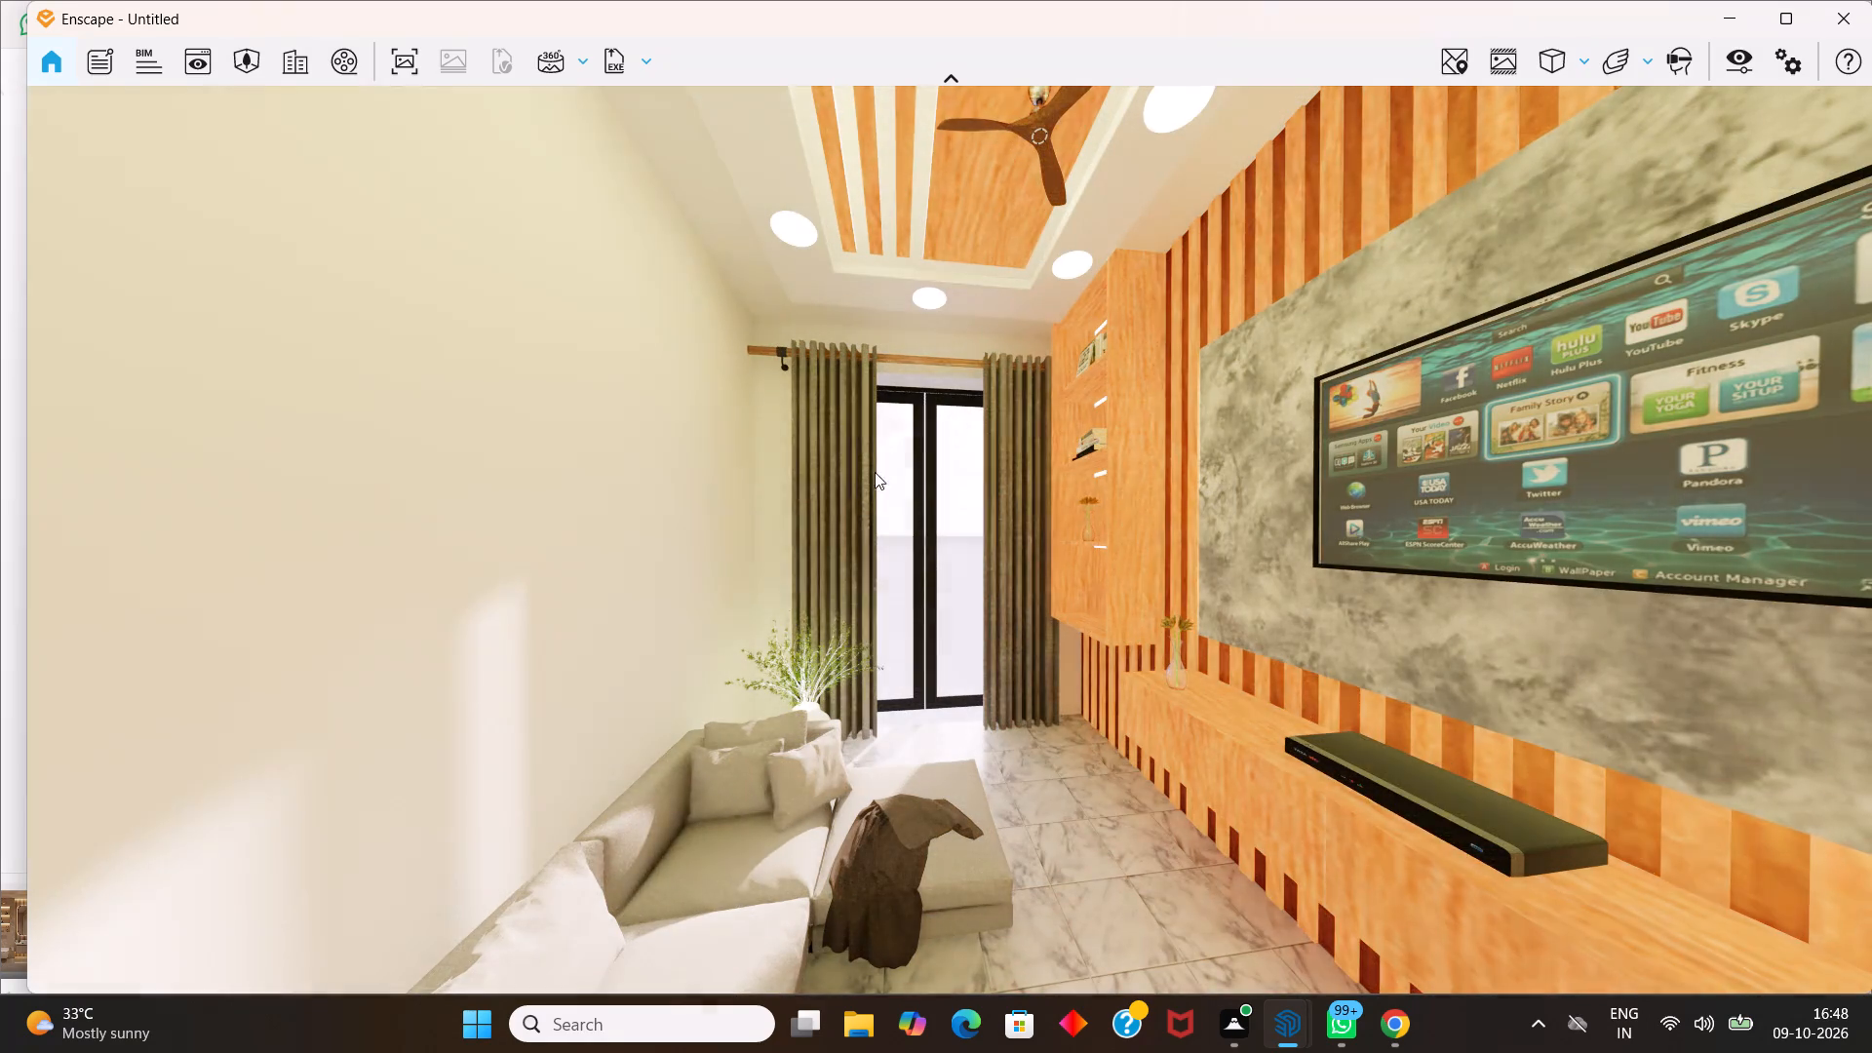
middle_click_drag(846, 513, 1145, 724)
left_click_drag(969, 599, 1145, 724)
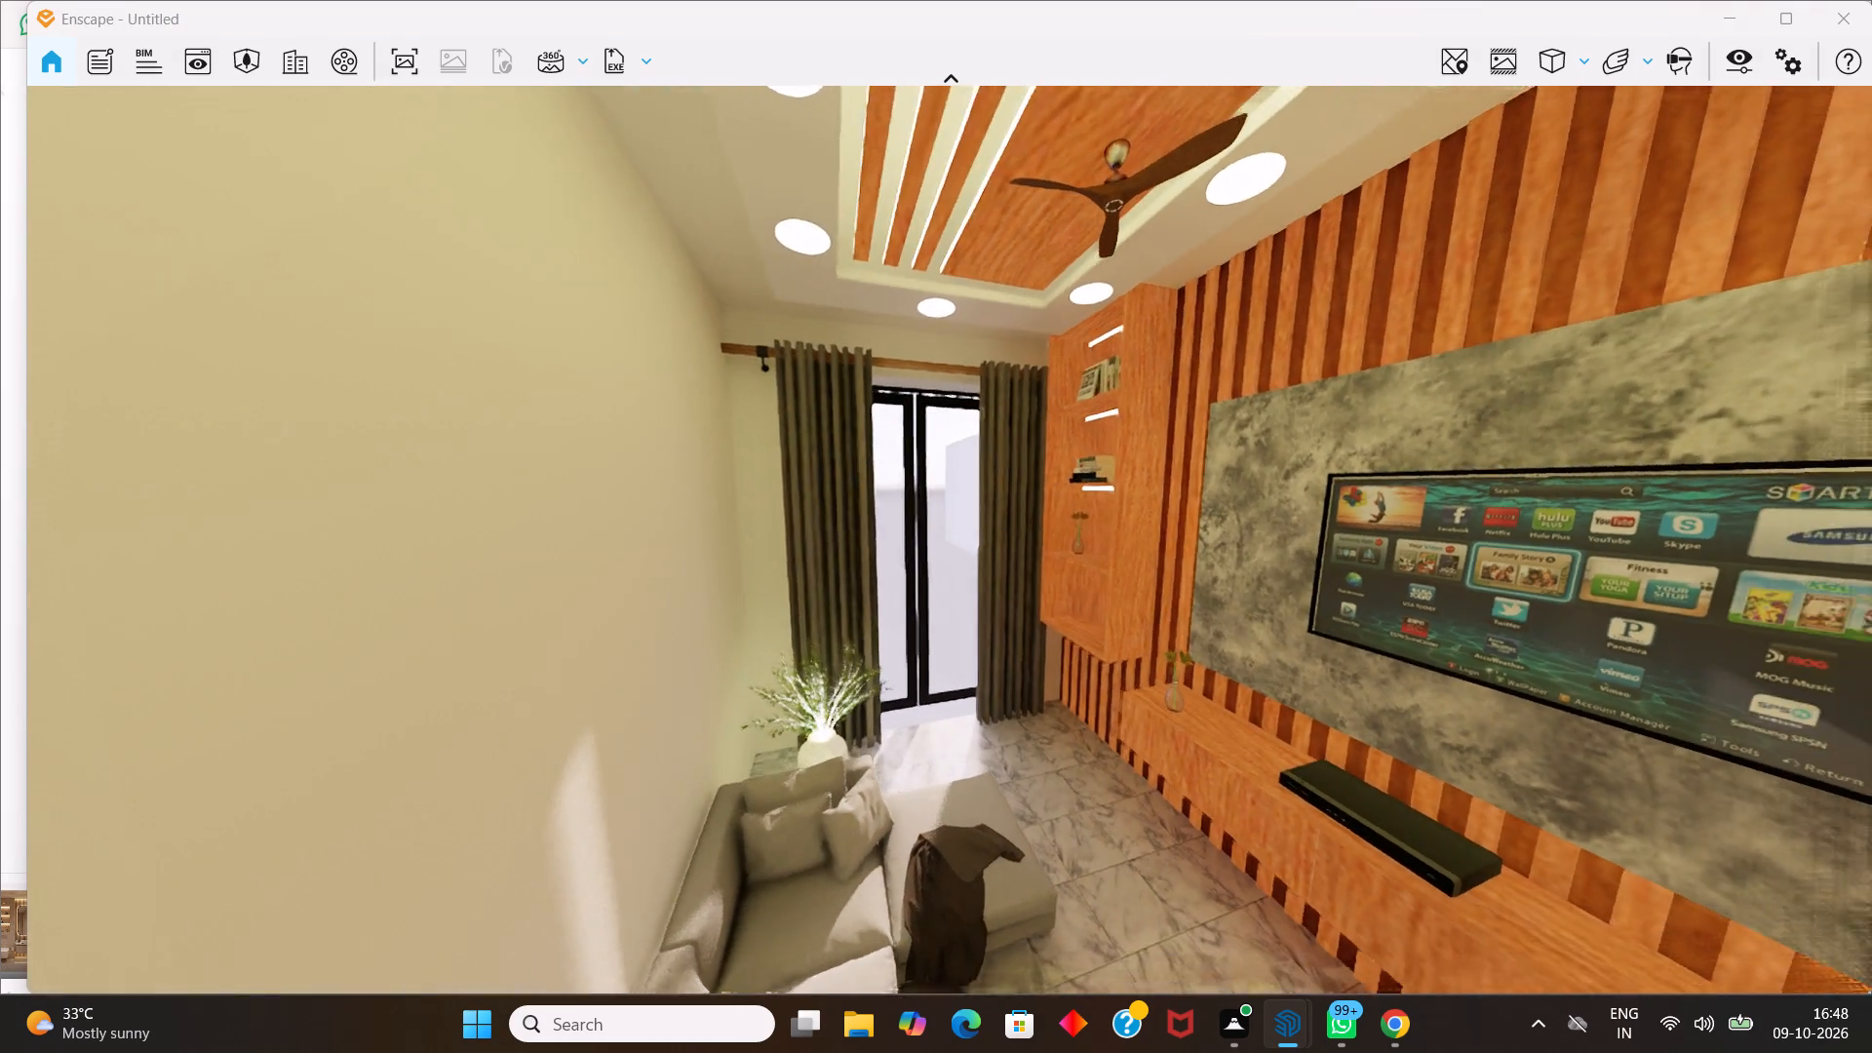
left_click_drag(1145, 724, 1182, 651)
middle_click_drag(1145, 724, 270, 876)
left_click_drag(769, 644, 270, 876)
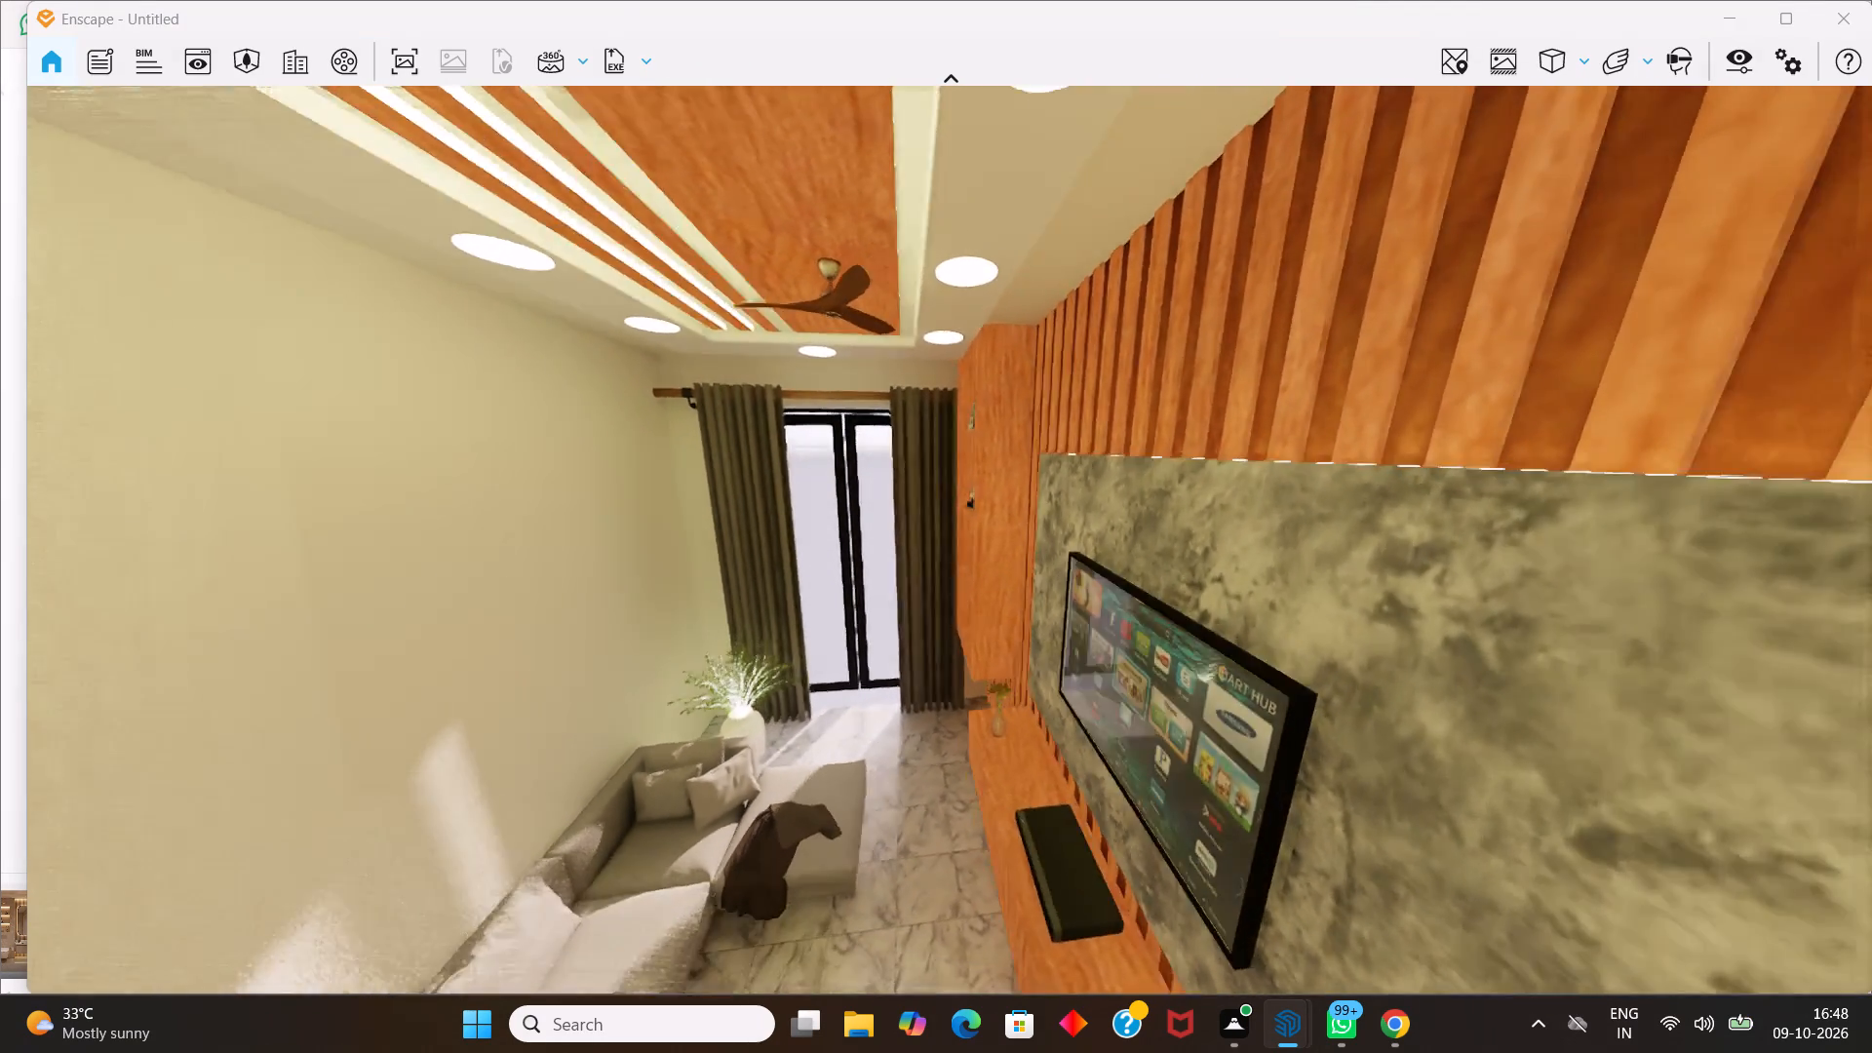
left_click_drag(270, 876, 168, 892)
Swing around the outside of the block and re-enter the living room at the near sofa end facing the TV wall.
middle_click_drag(270, 876, 1437, 516)
left_click_drag(926, 541, 1086, 520)
left_click_drag(1085, 530, 1437, 516)
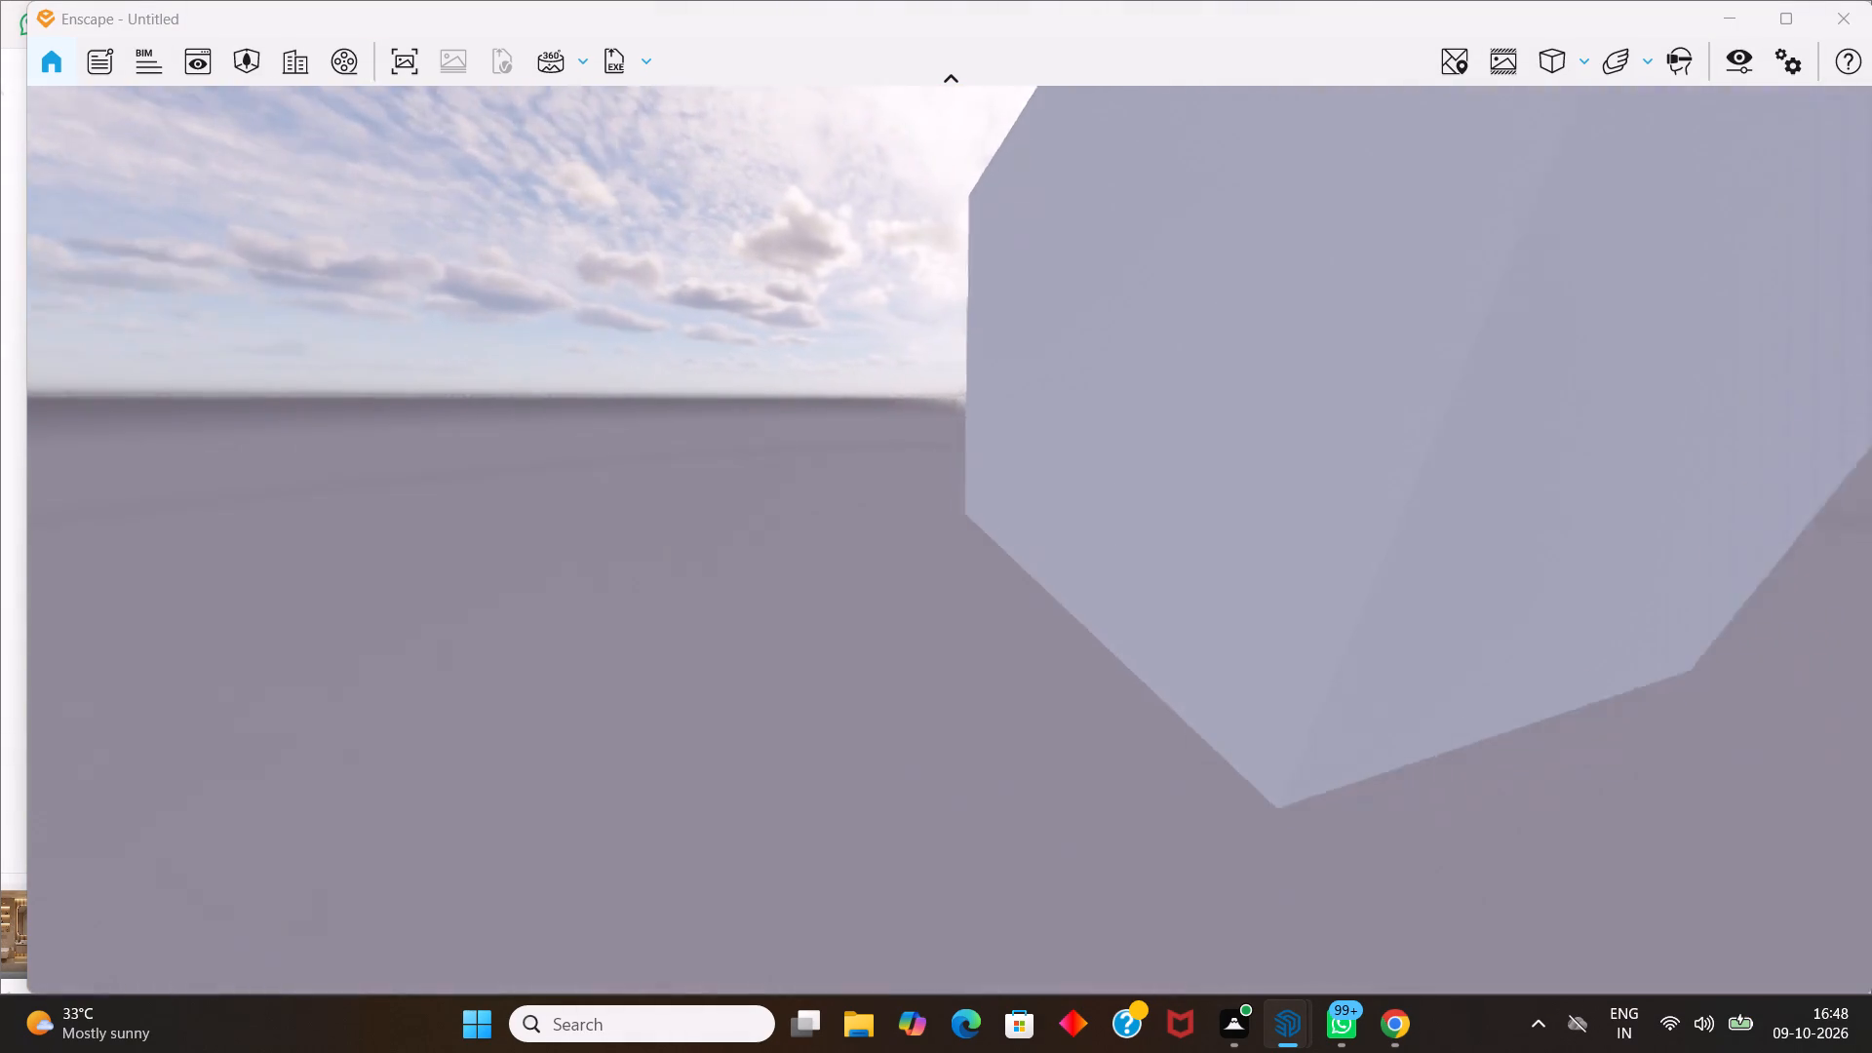
left_click_drag(1437, 516, 1464, 516)
middle_click_drag(1437, 516, 982, 537)
scroll(1019, 479, "up", 2)
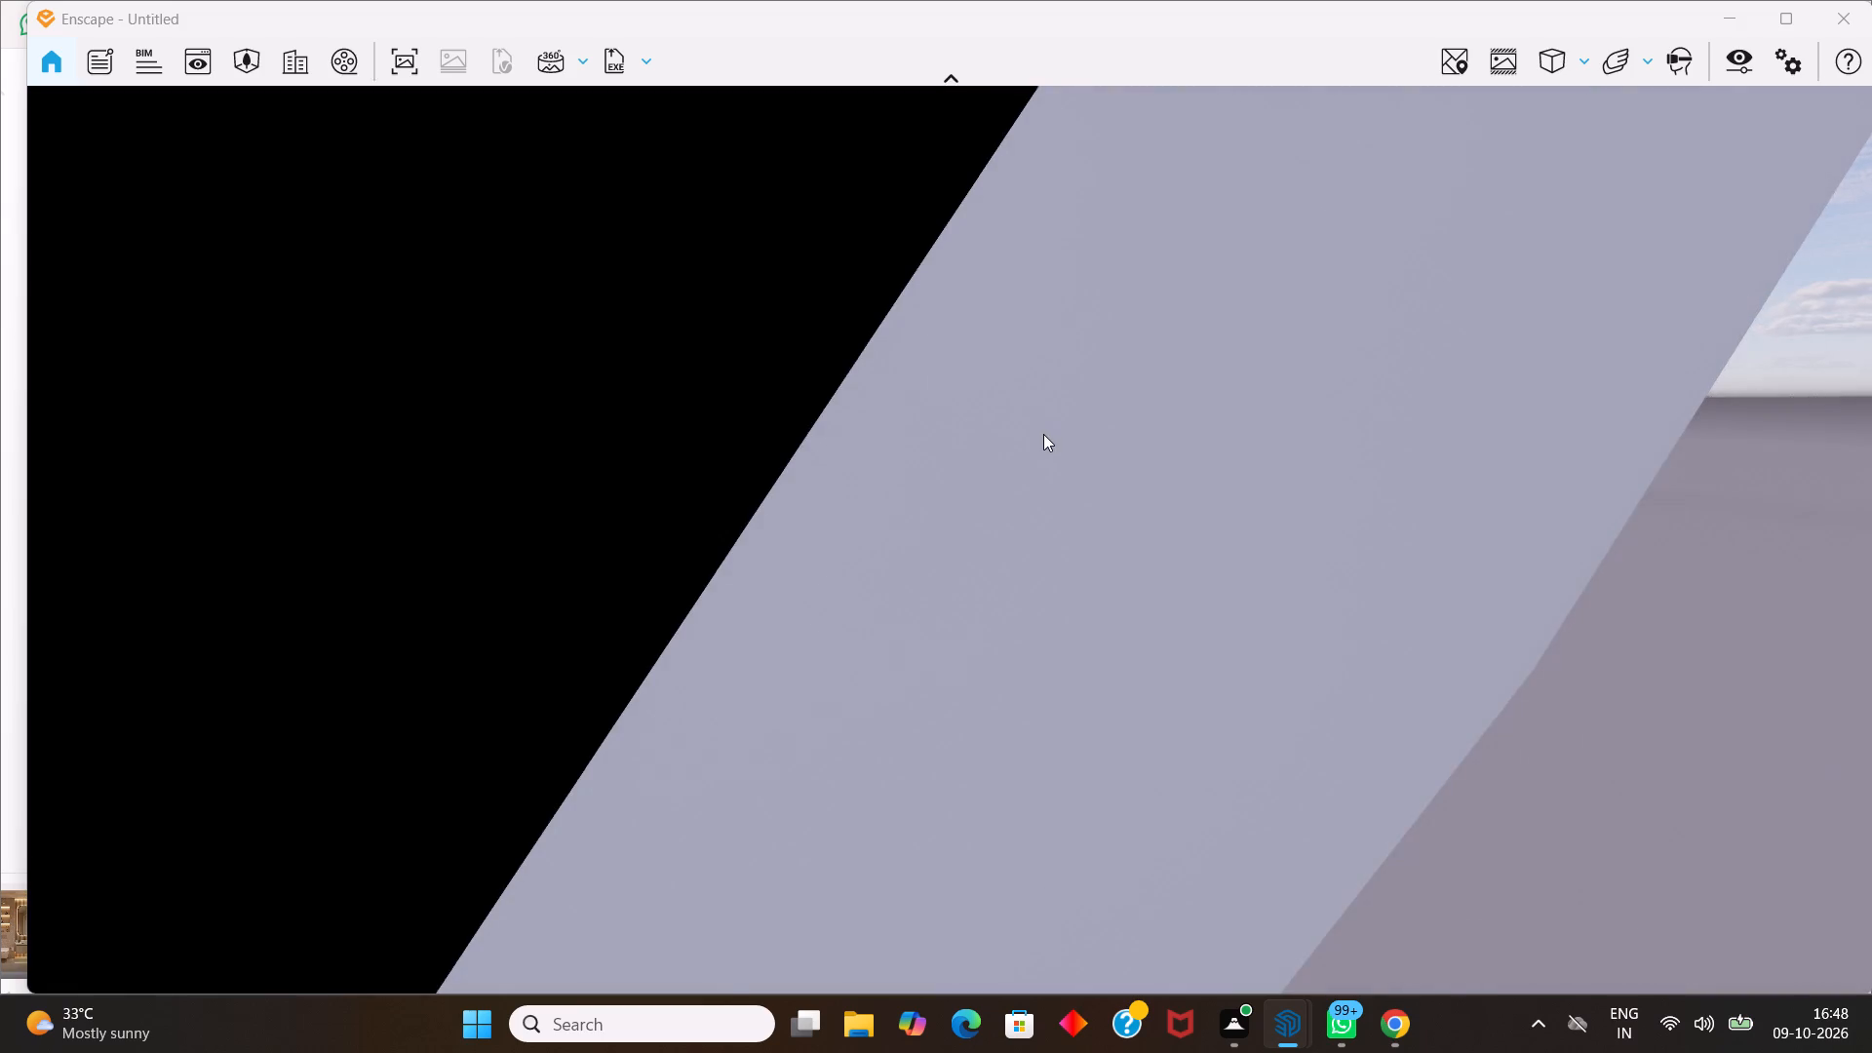
scroll(1045, 424, "up", 1)
middle_click_drag(869, 244, 867, 244)
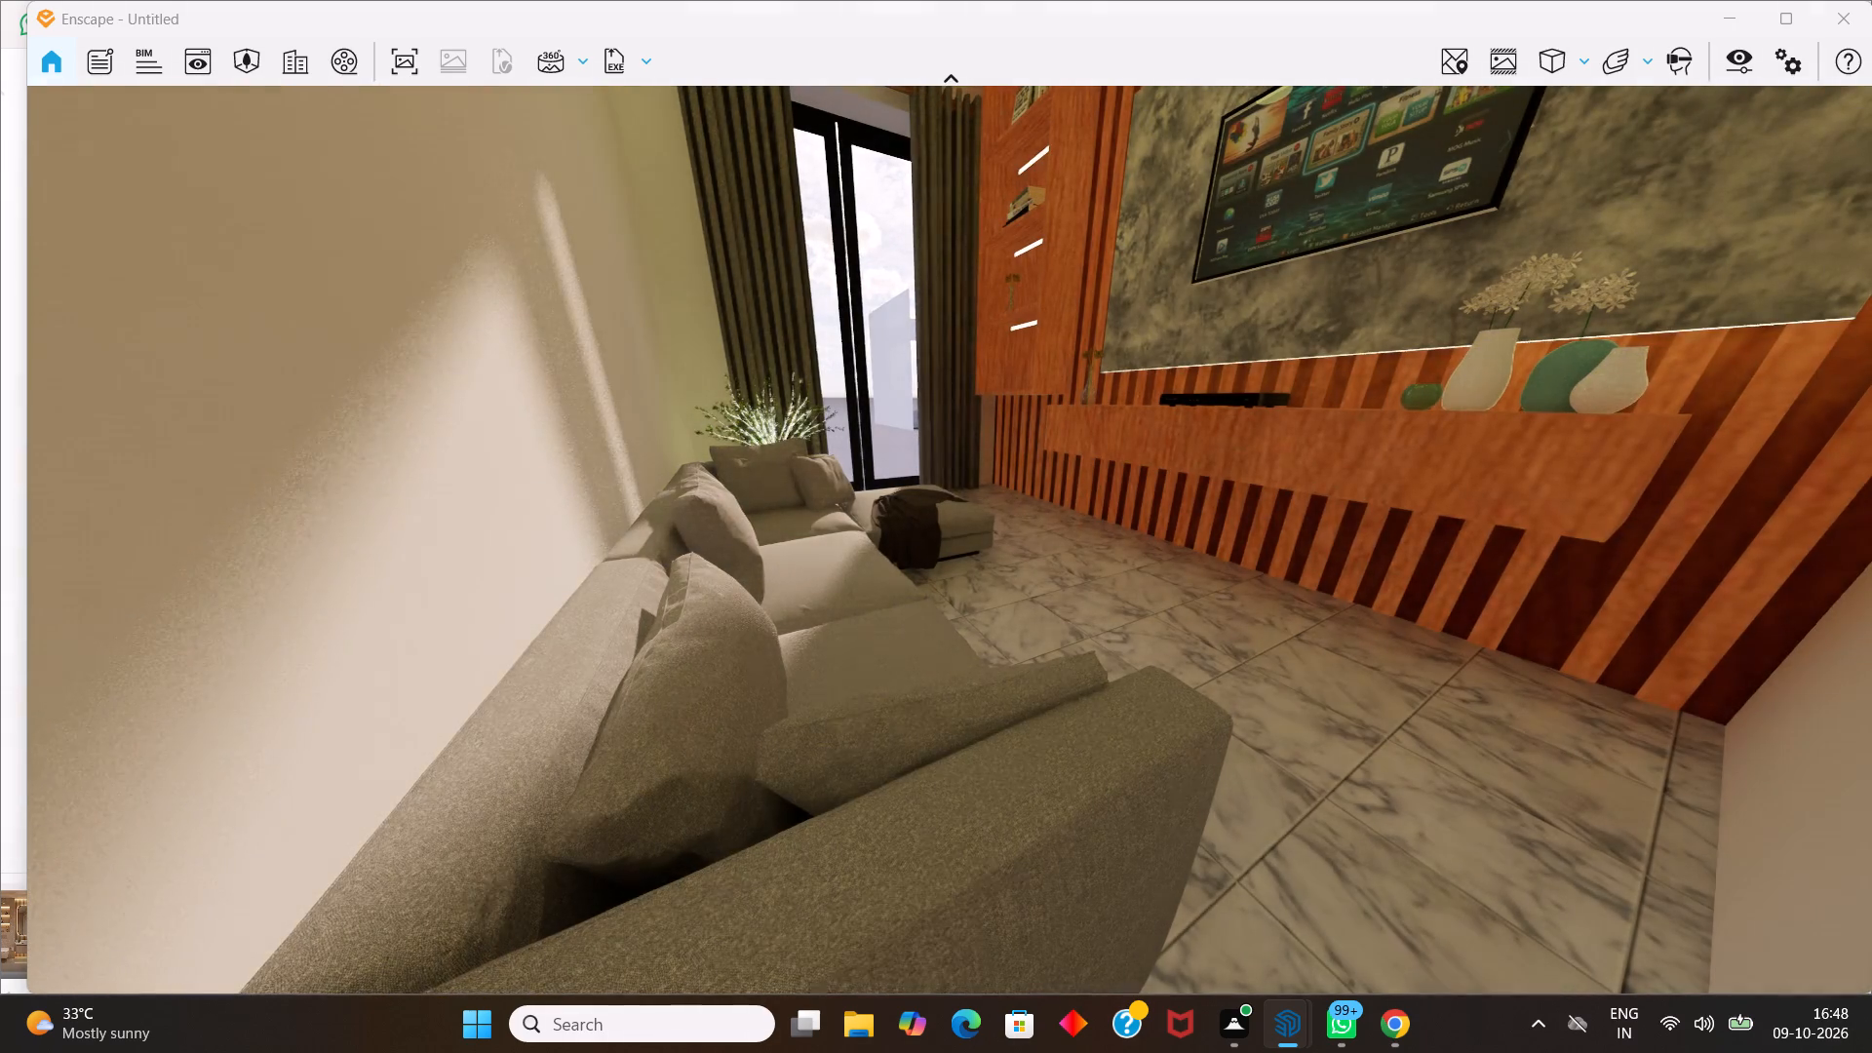
Look over the model from a low exterior angle and return to the interior view behind the sofa's armrest.
middle_click_drag(867, 244, 730, 131)
left_click_drag(958, 532, 730, 131)
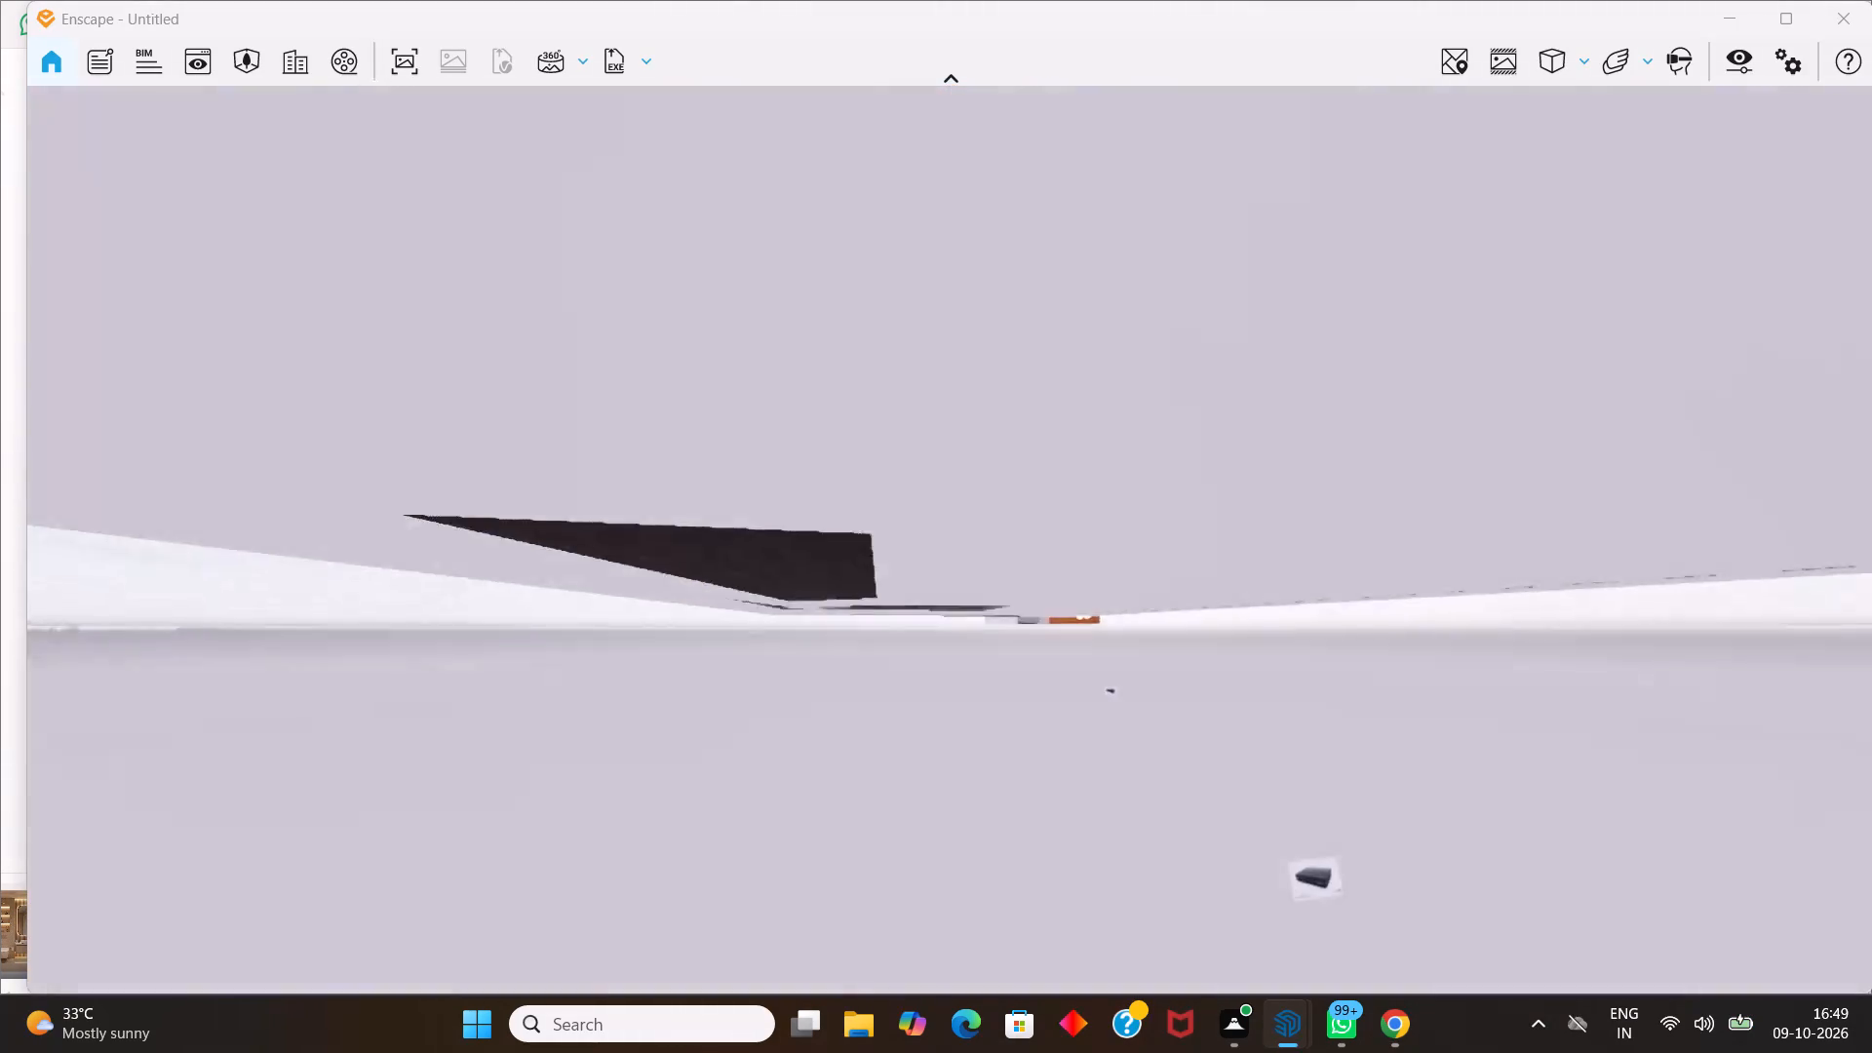
left_click_drag(730, 131, 747, 137)
middle_click_drag(730, 131, 952, 547)
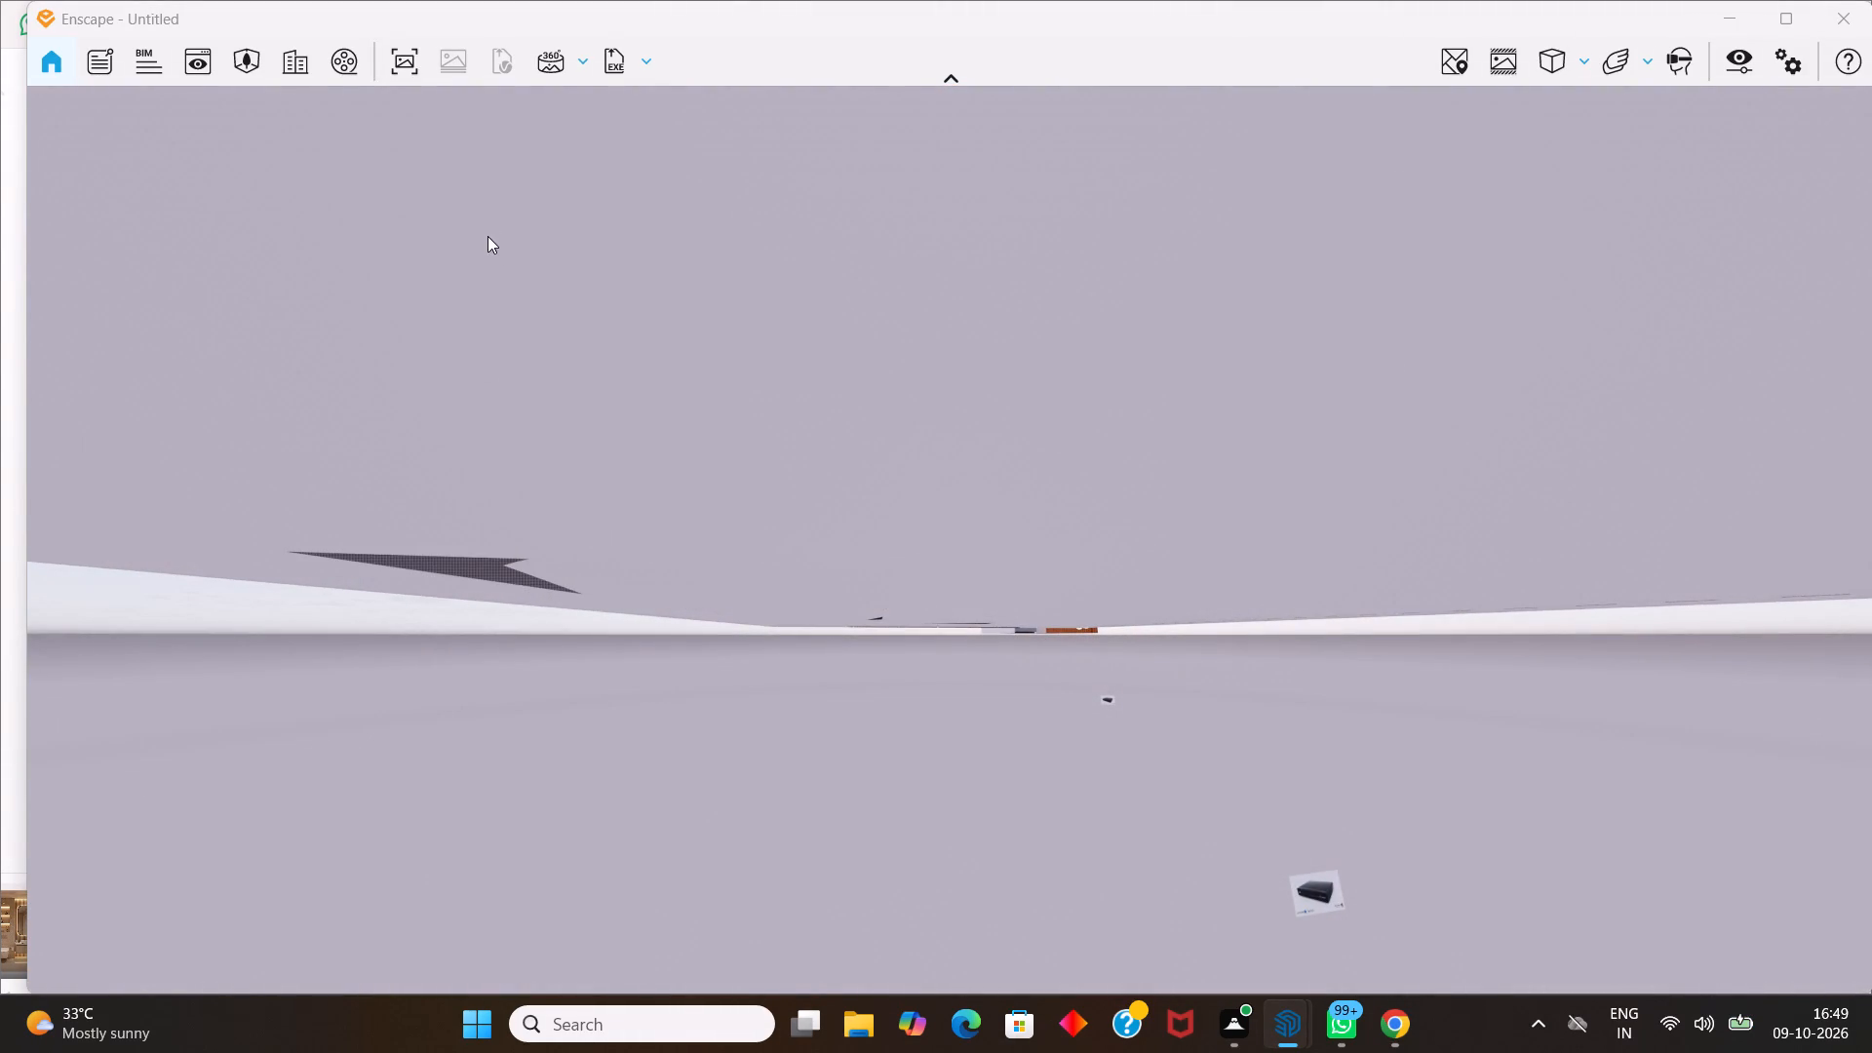
middle_click_drag(493, 207, 947, 534)
left_click_drag(960, 550, 1196, 928)
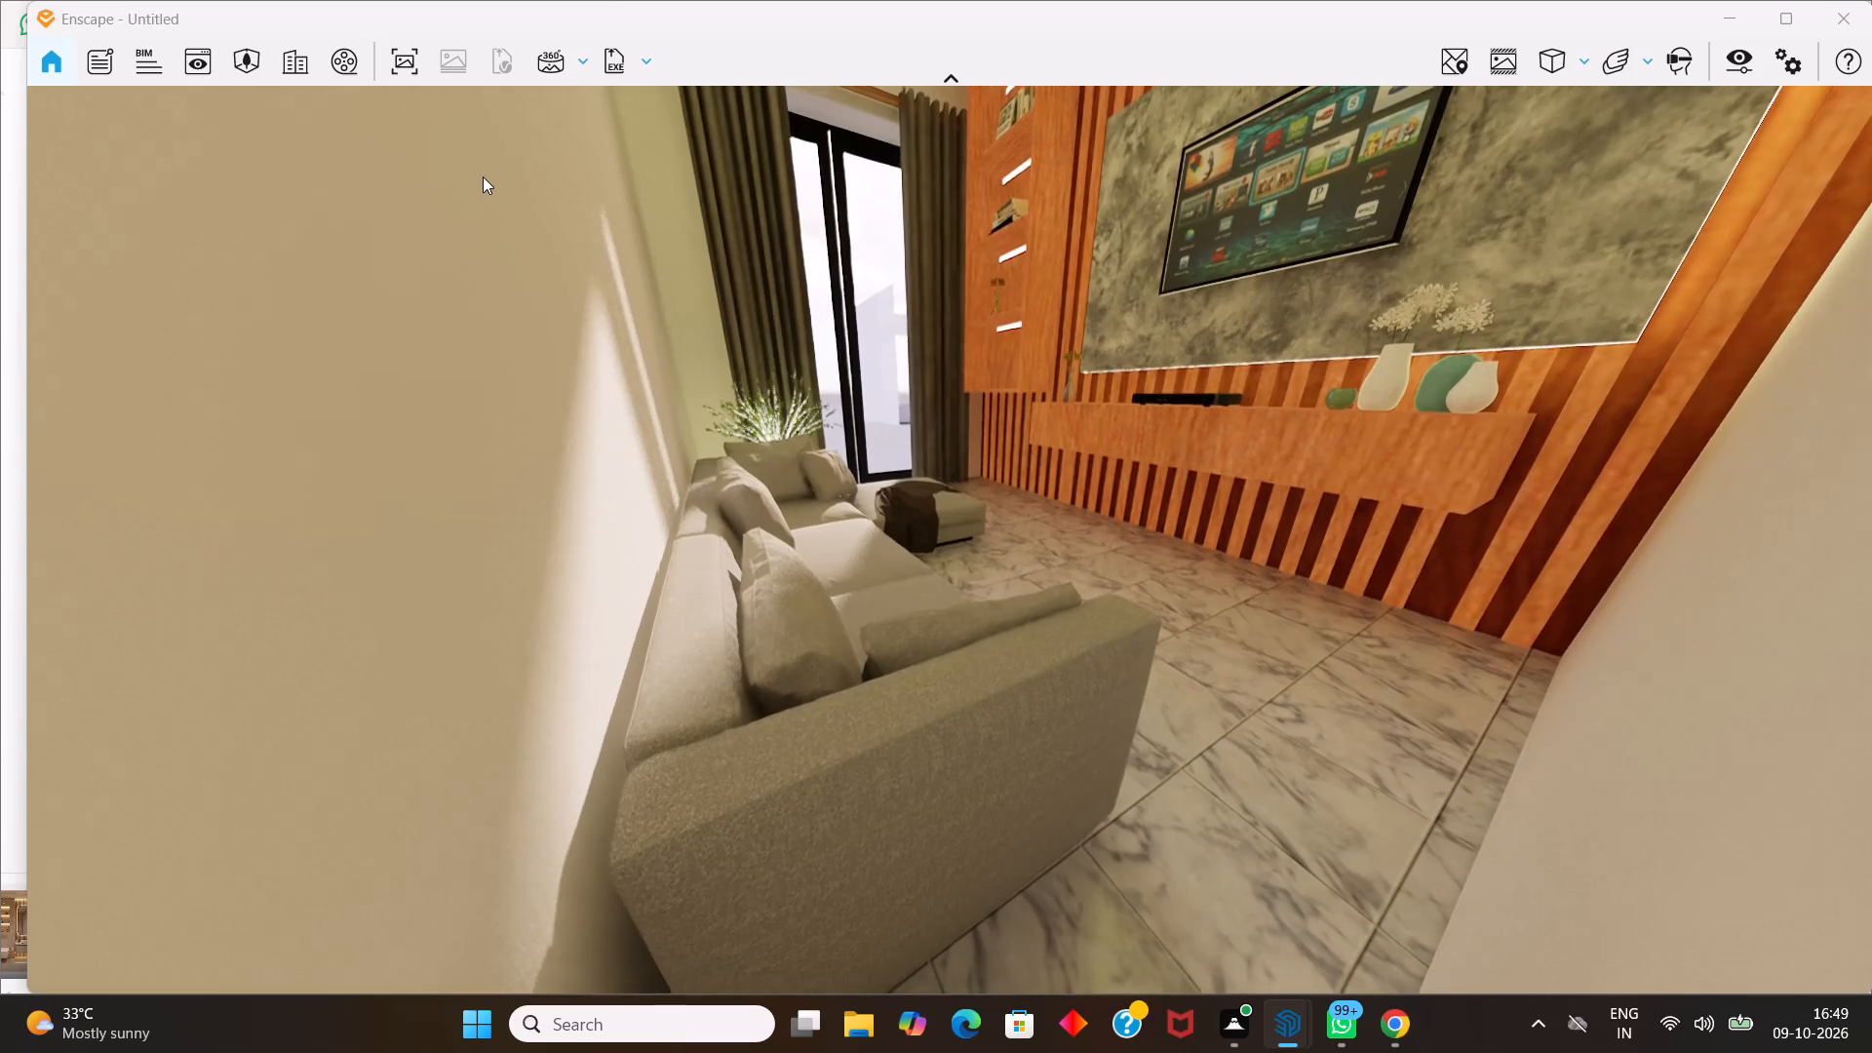
Look at the room block from outside and at the sofa, curtained window and ceiling from inside.
scroll(498, 184, "down", 1)
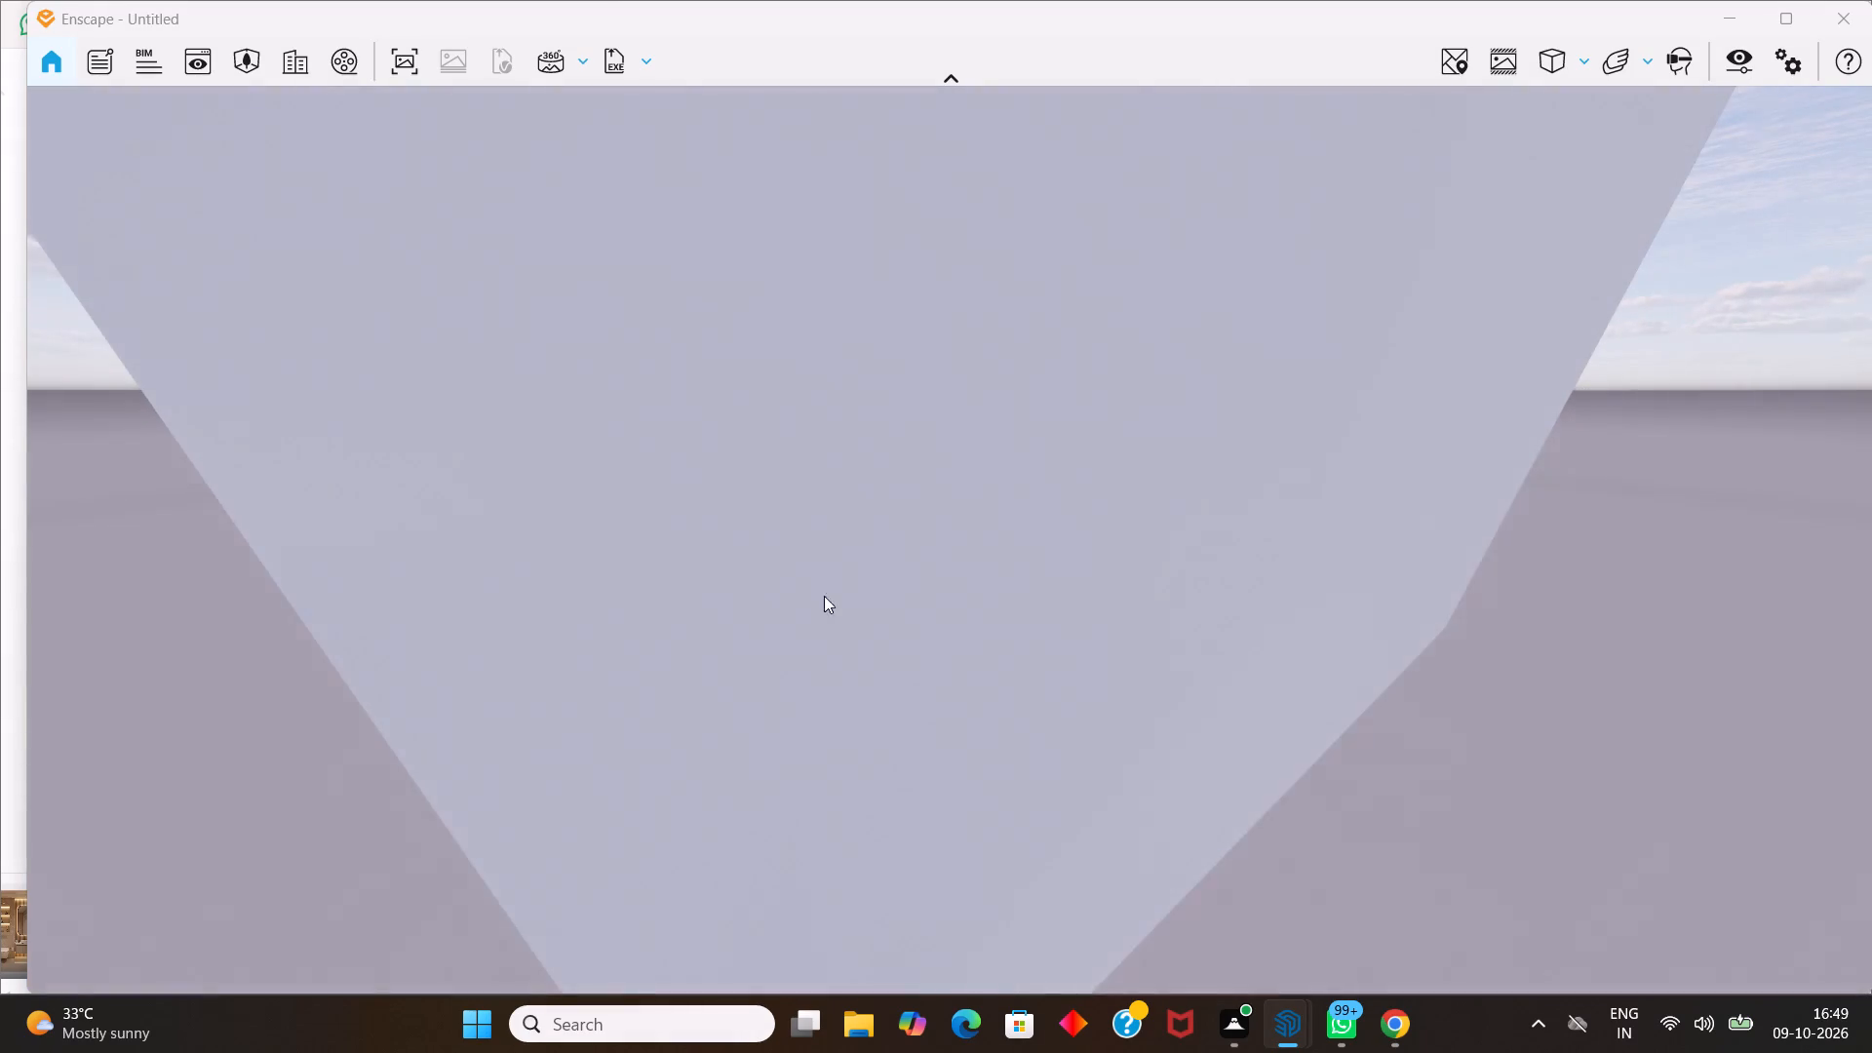
middle_click_drag(755, 583, 1086, 532)
middle_click_drag(862, 520, 863, 520)
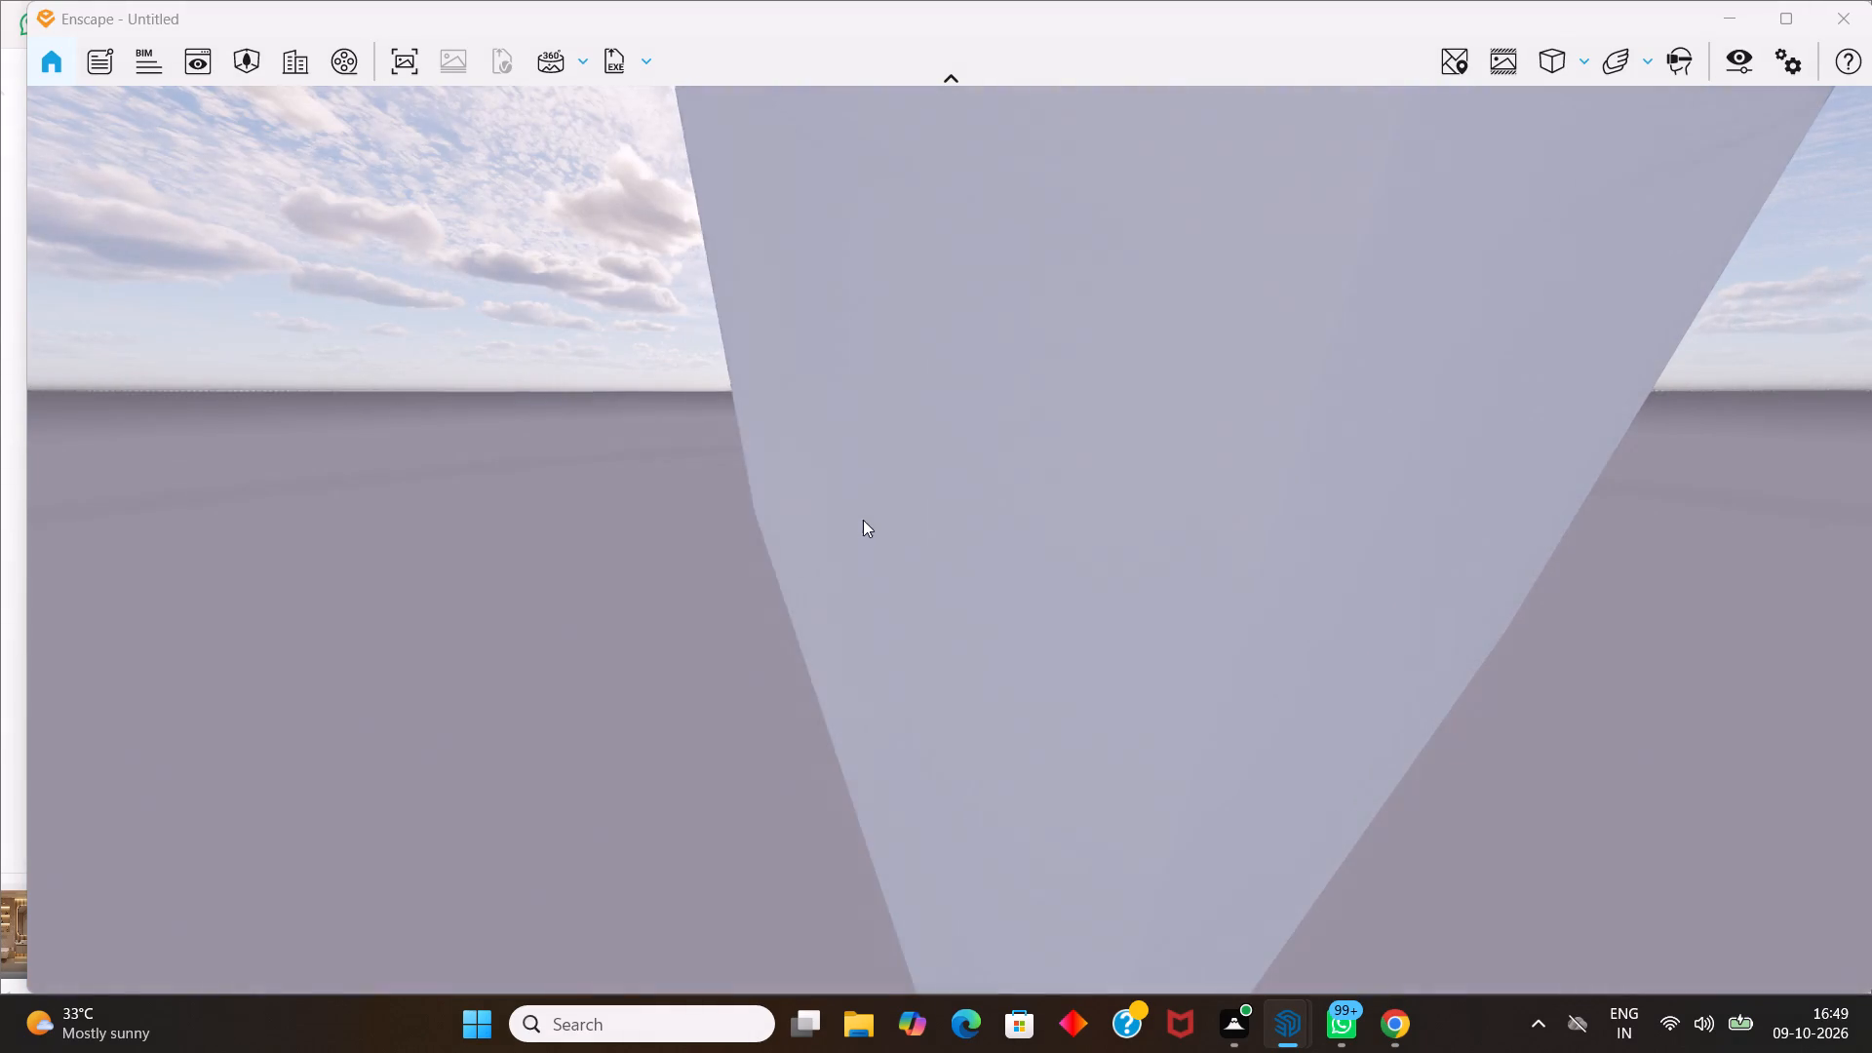
middle_click_drag(863, 520, 950, 539)
left_click_drag(945, 539, 857, 548)
scroll(1067, 308, "up", 1)
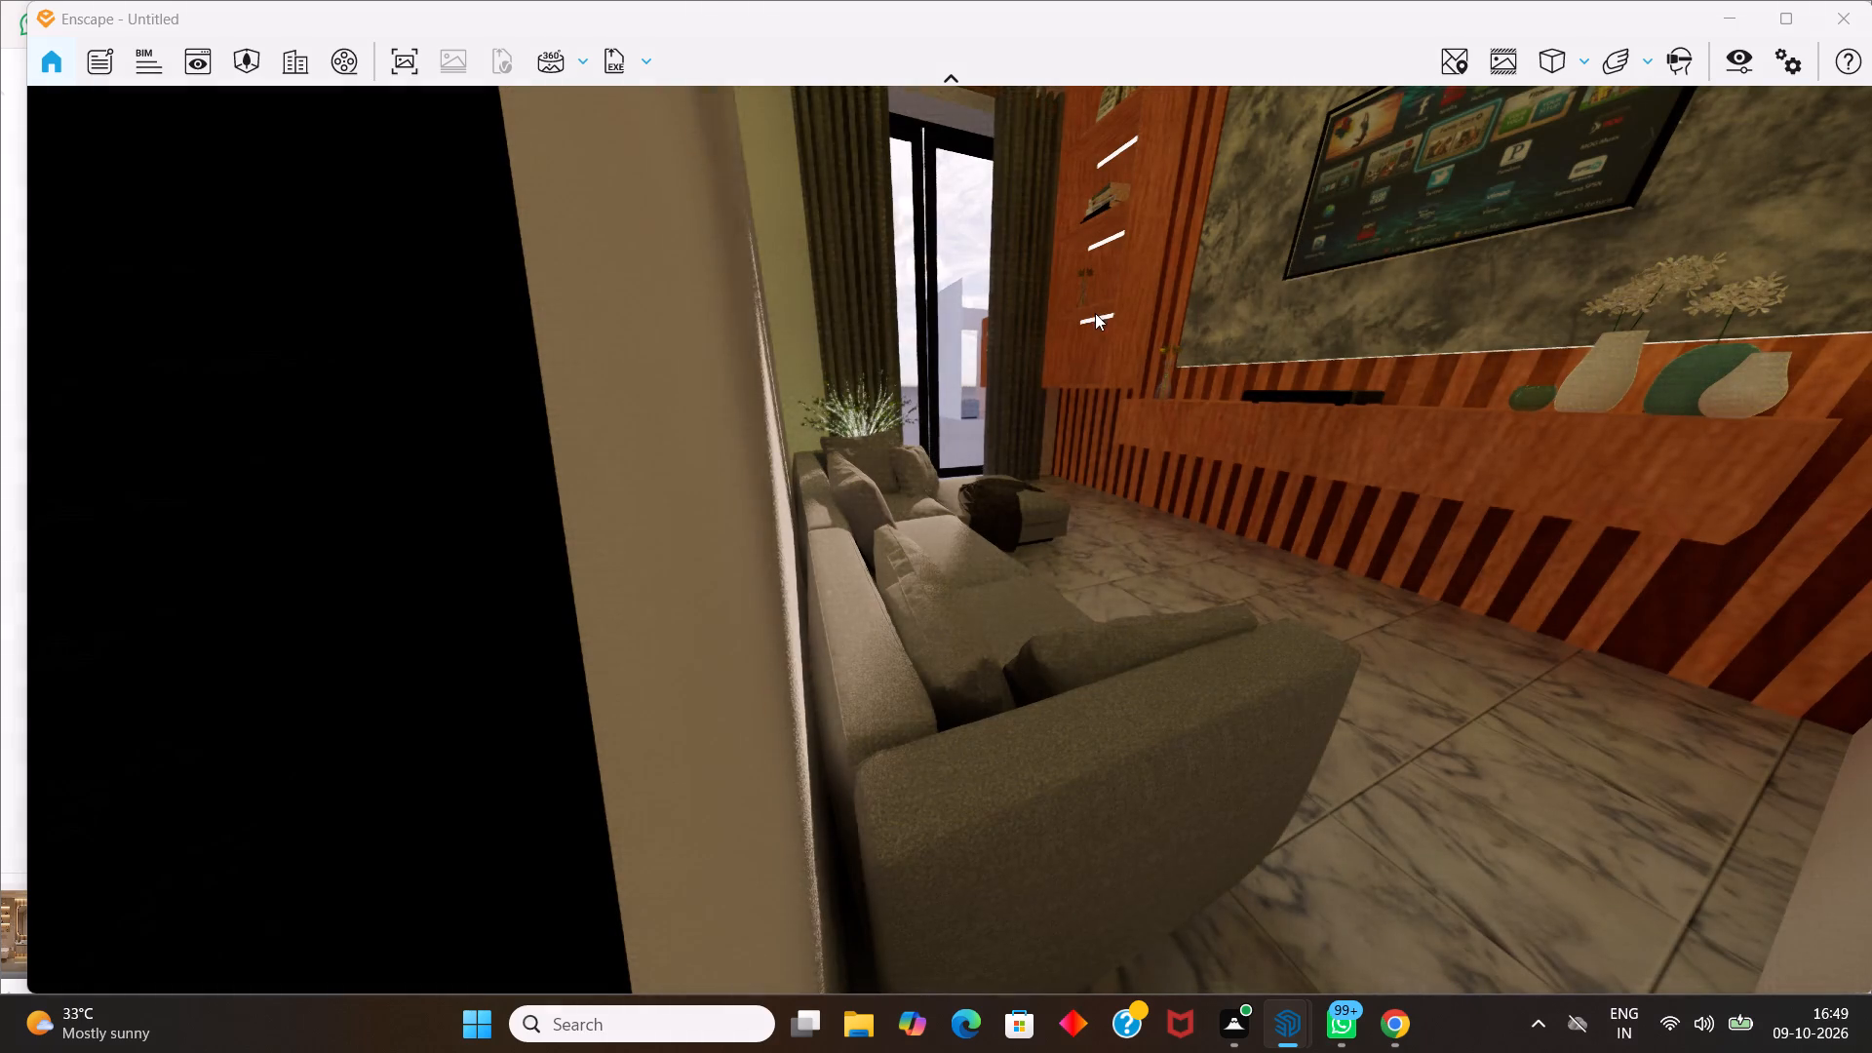
left_click_drag(1069, 294, 837, 549)
middle_click_drag(946, 540, 843, 361)
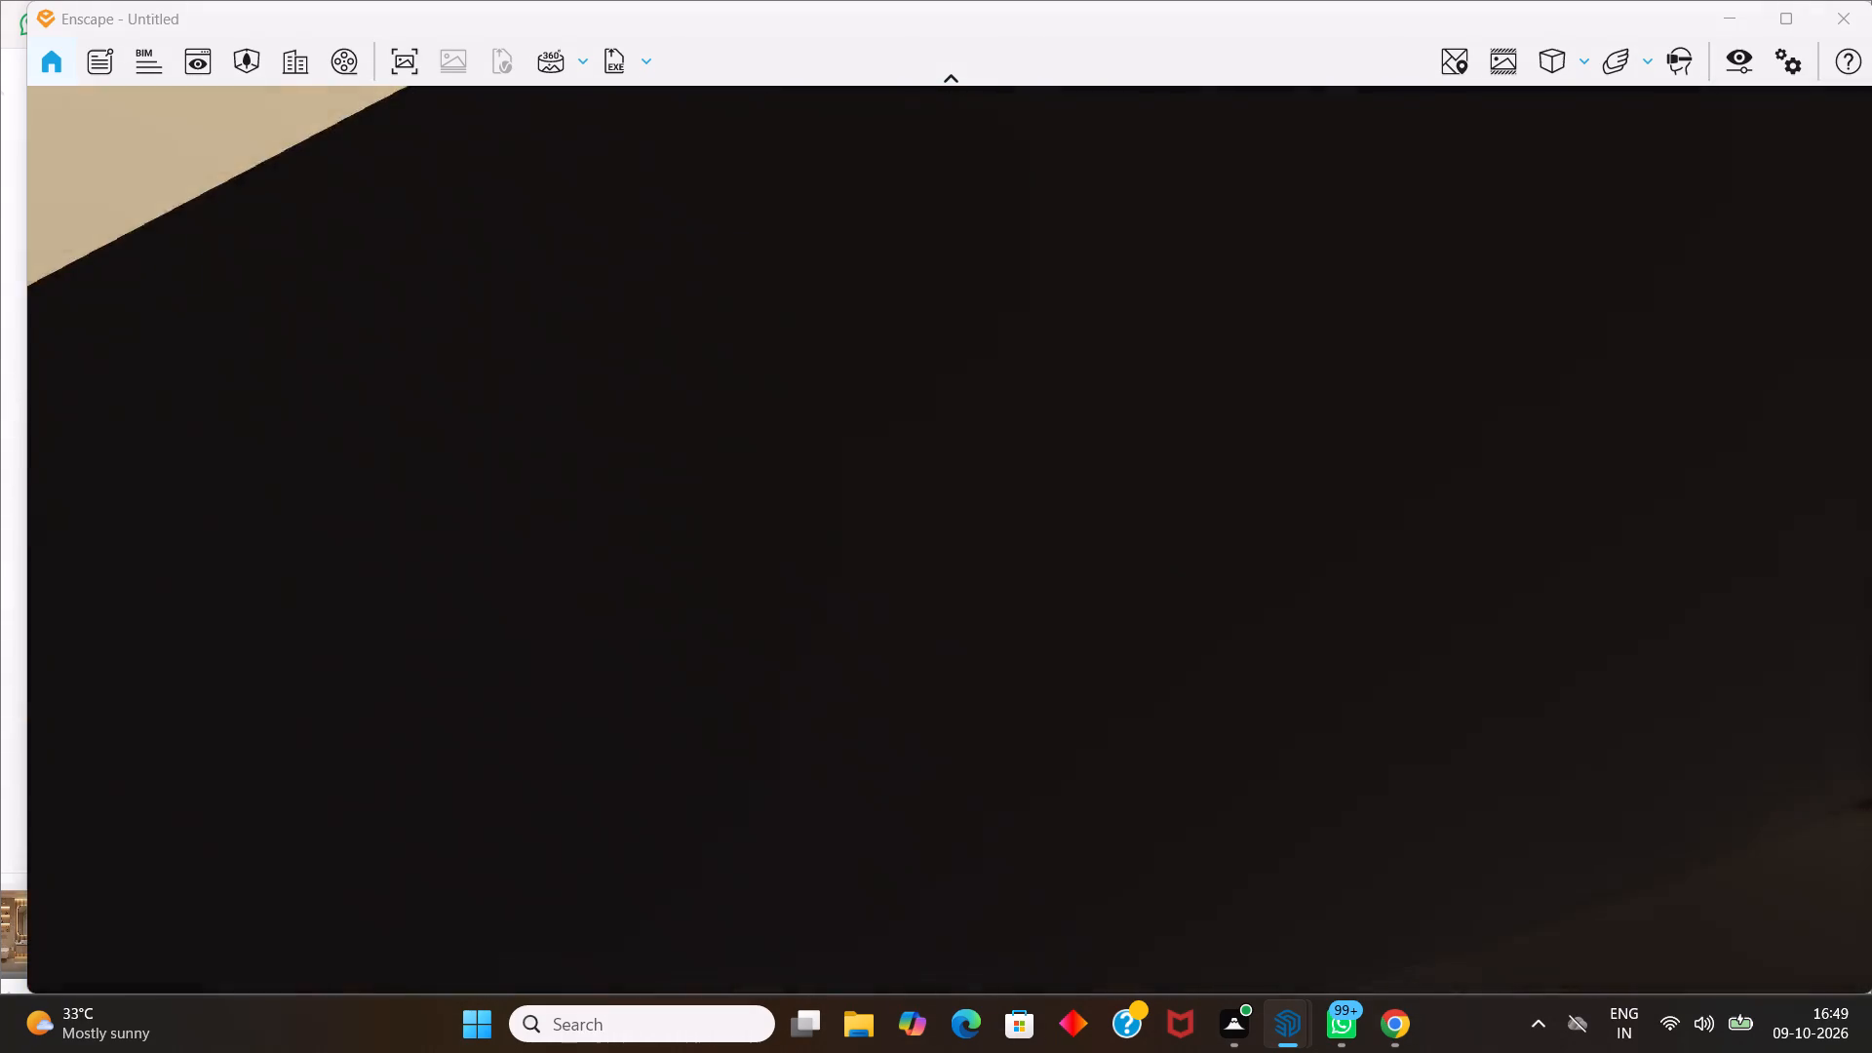
middle_click_drag(843, 361, 736, 993)
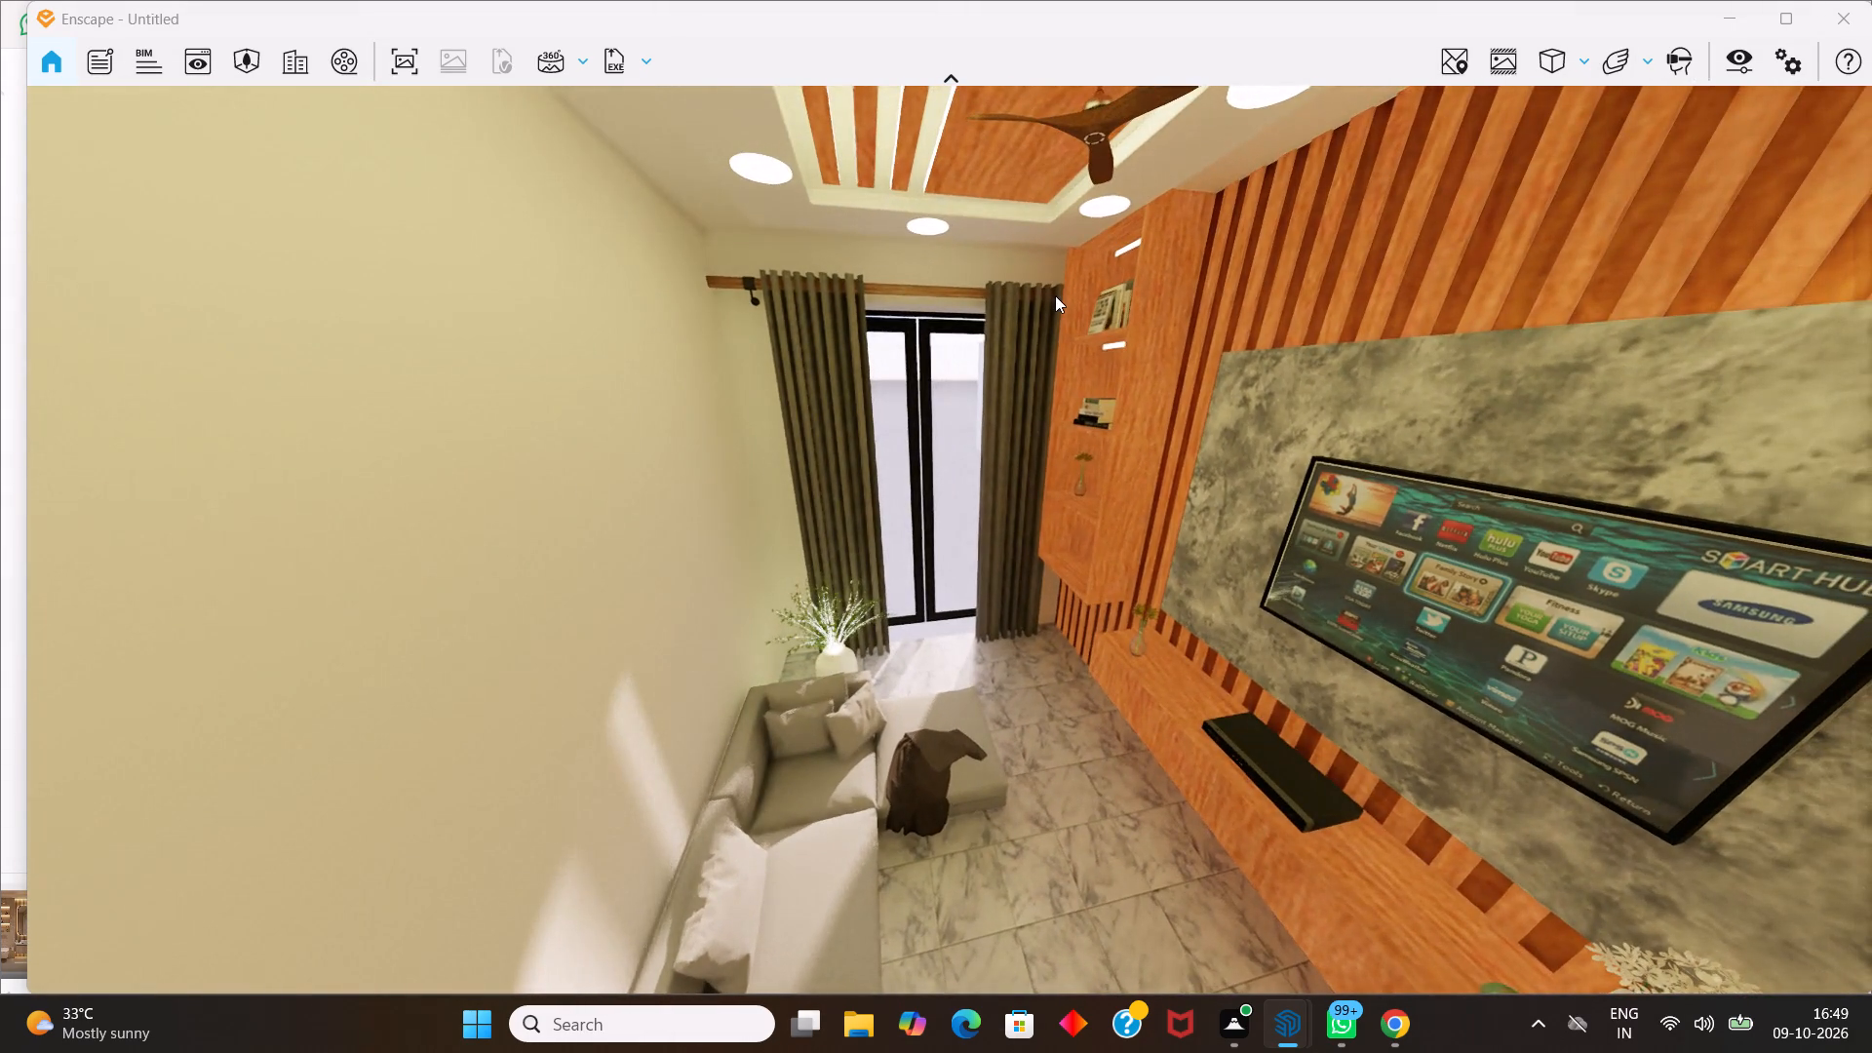
scroll(1055, 295, "down", 1)
left_click_drag(1104, 293, 1432, 360)
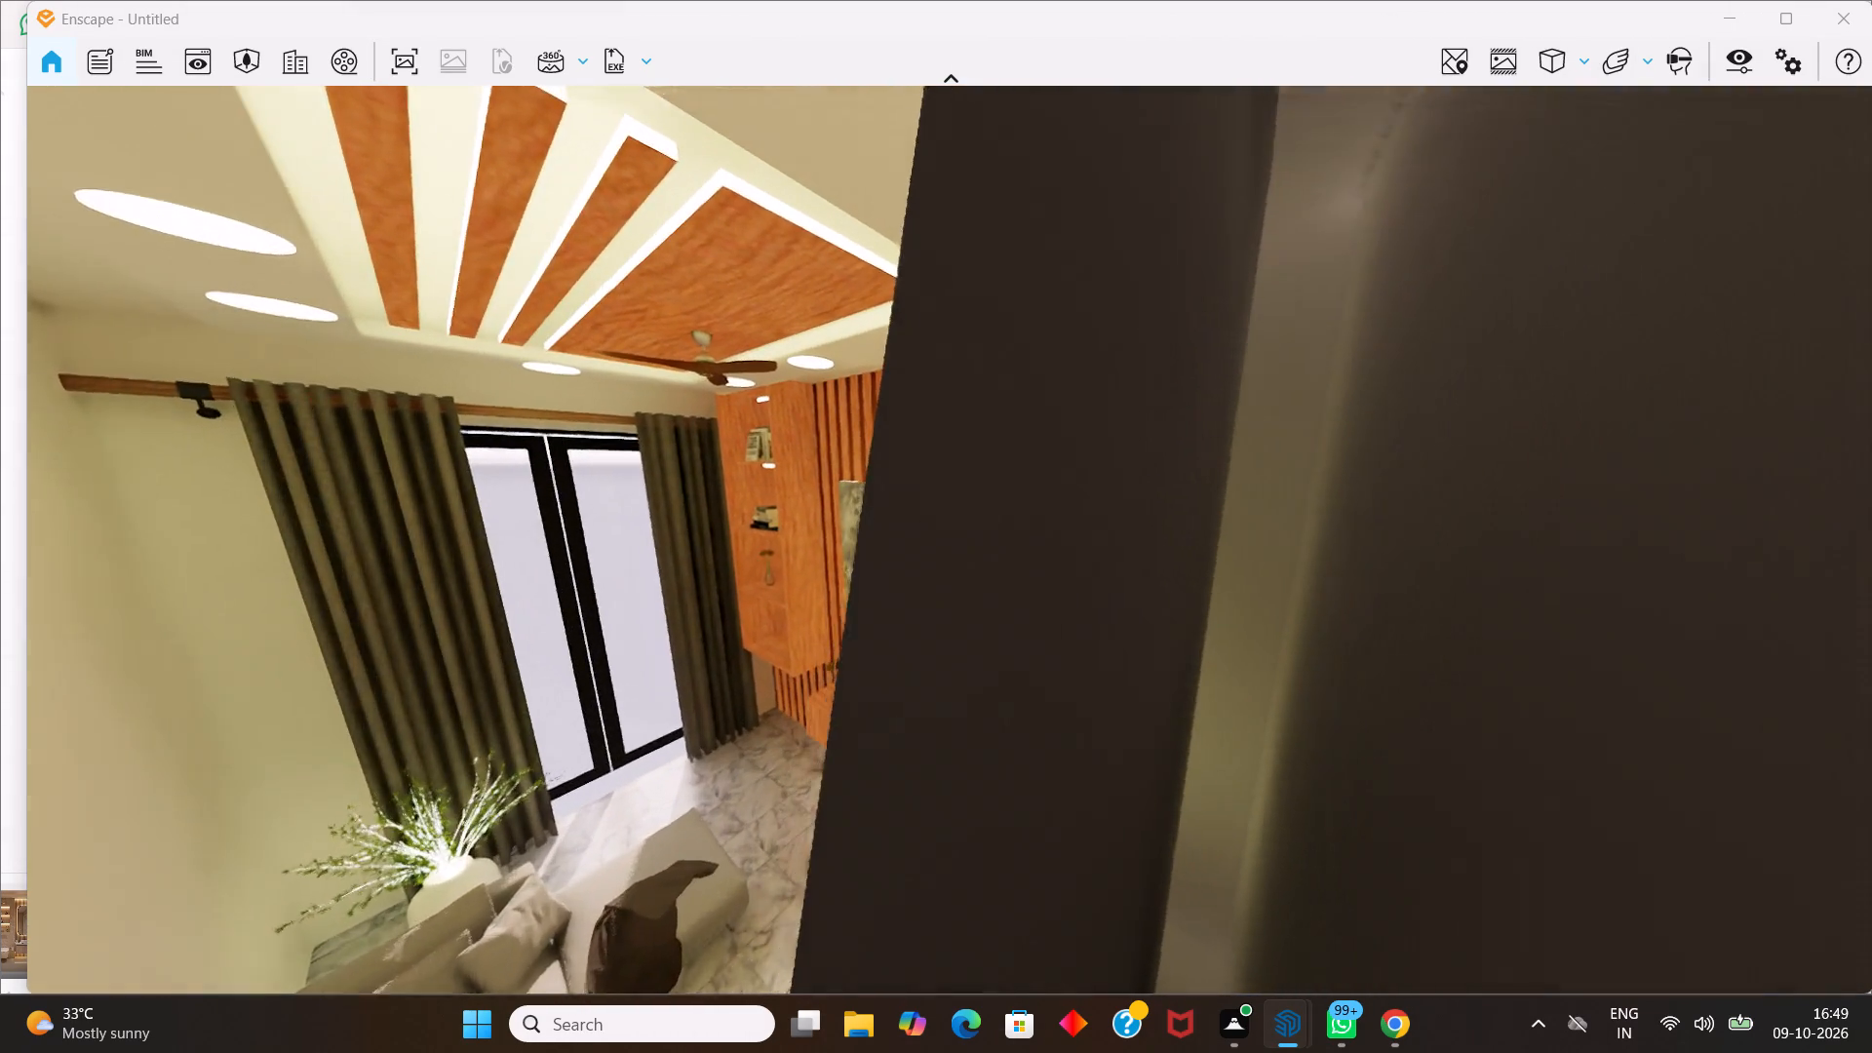
left_click_drag(1432, 360, 1450, 343)
scroll(996, 282, "down", 4)
middle_click_drag(744, 895, 1121, 369)
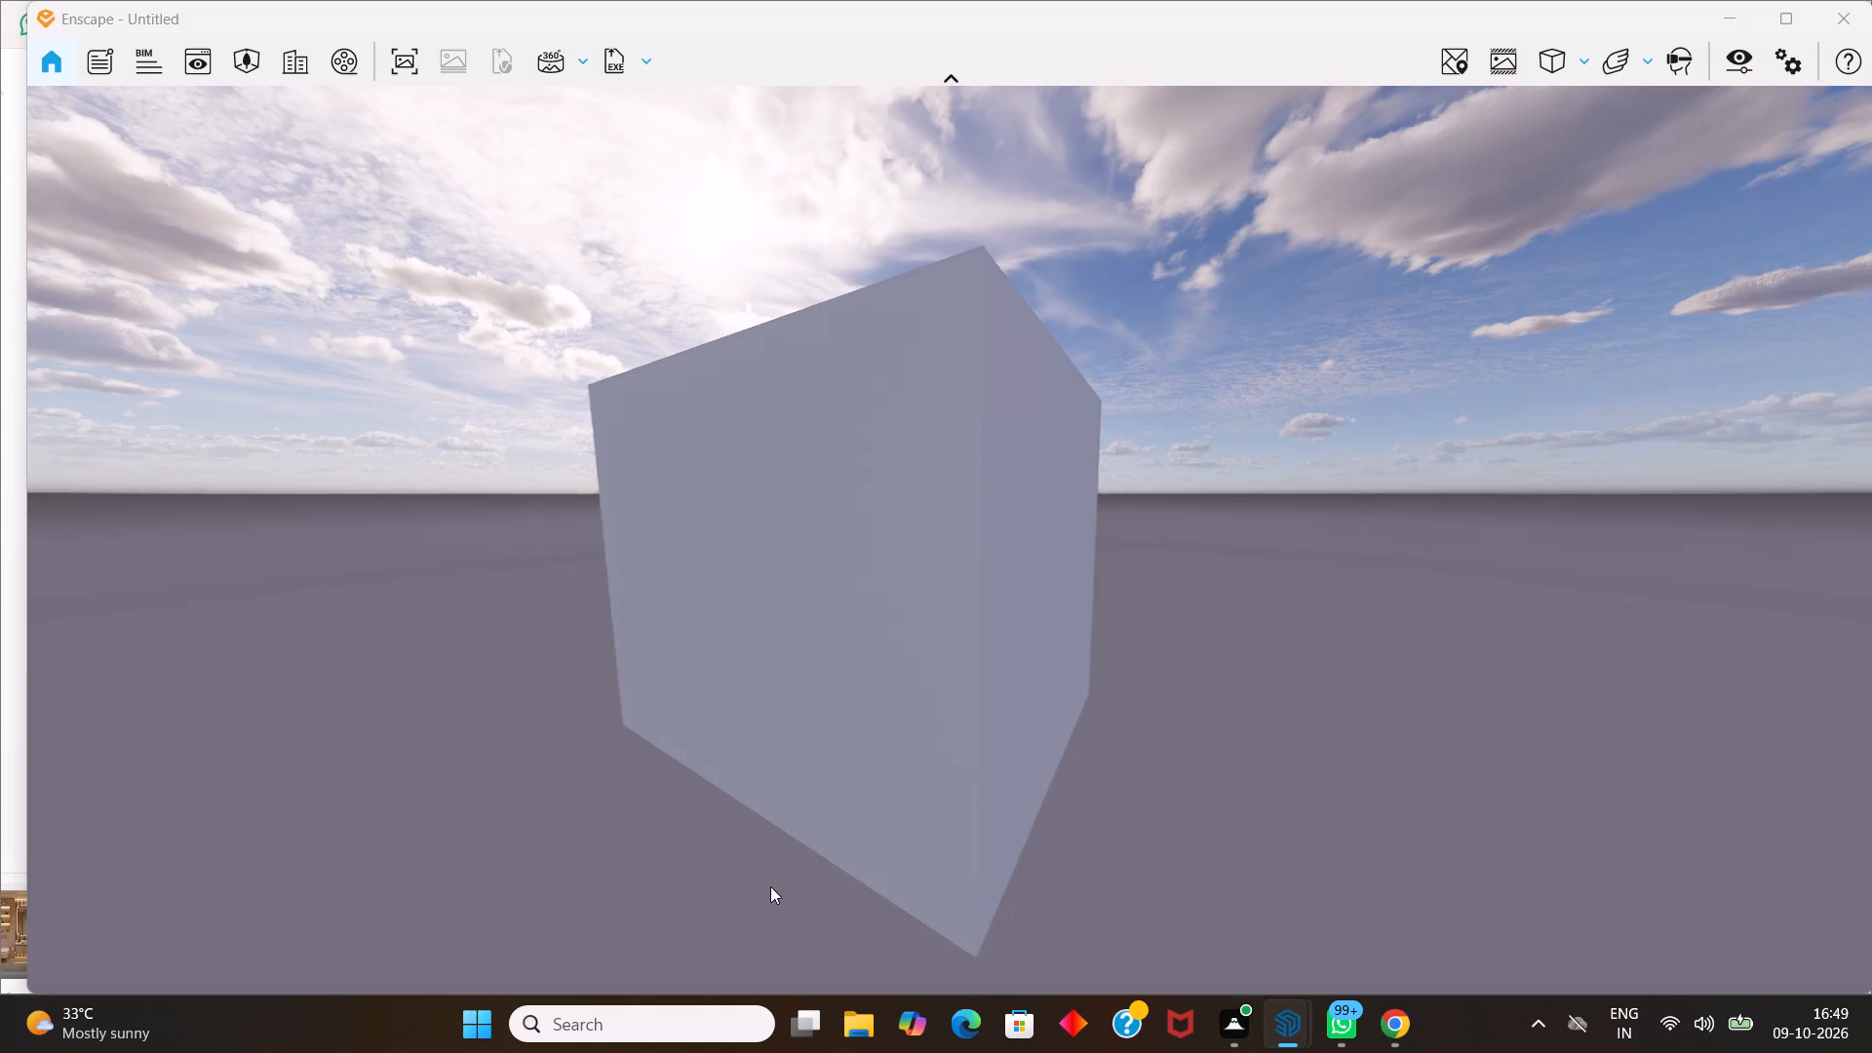
Re-enter the living room and frame the sofa, curtained window, ceiling fan and full TV wall in one interior view.
scroll(927, 565, "up", 3)
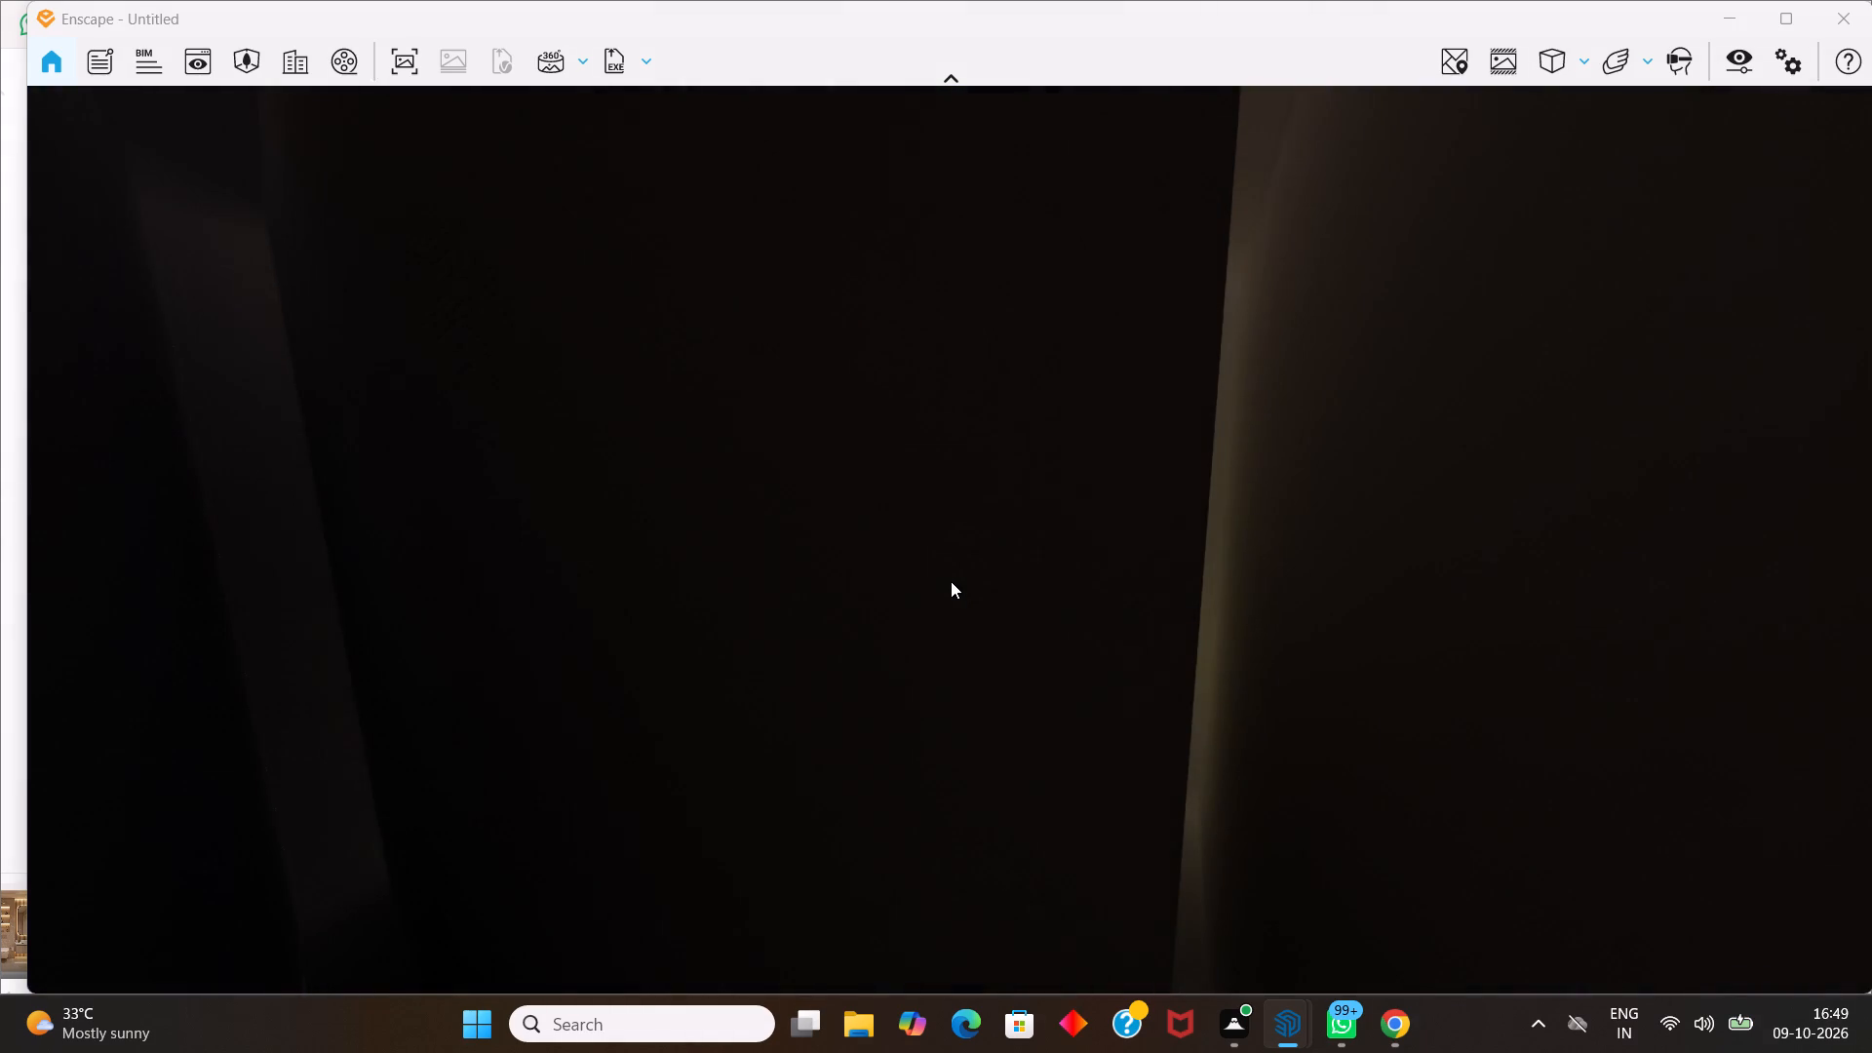
scroll(951, 586, "up", 1)
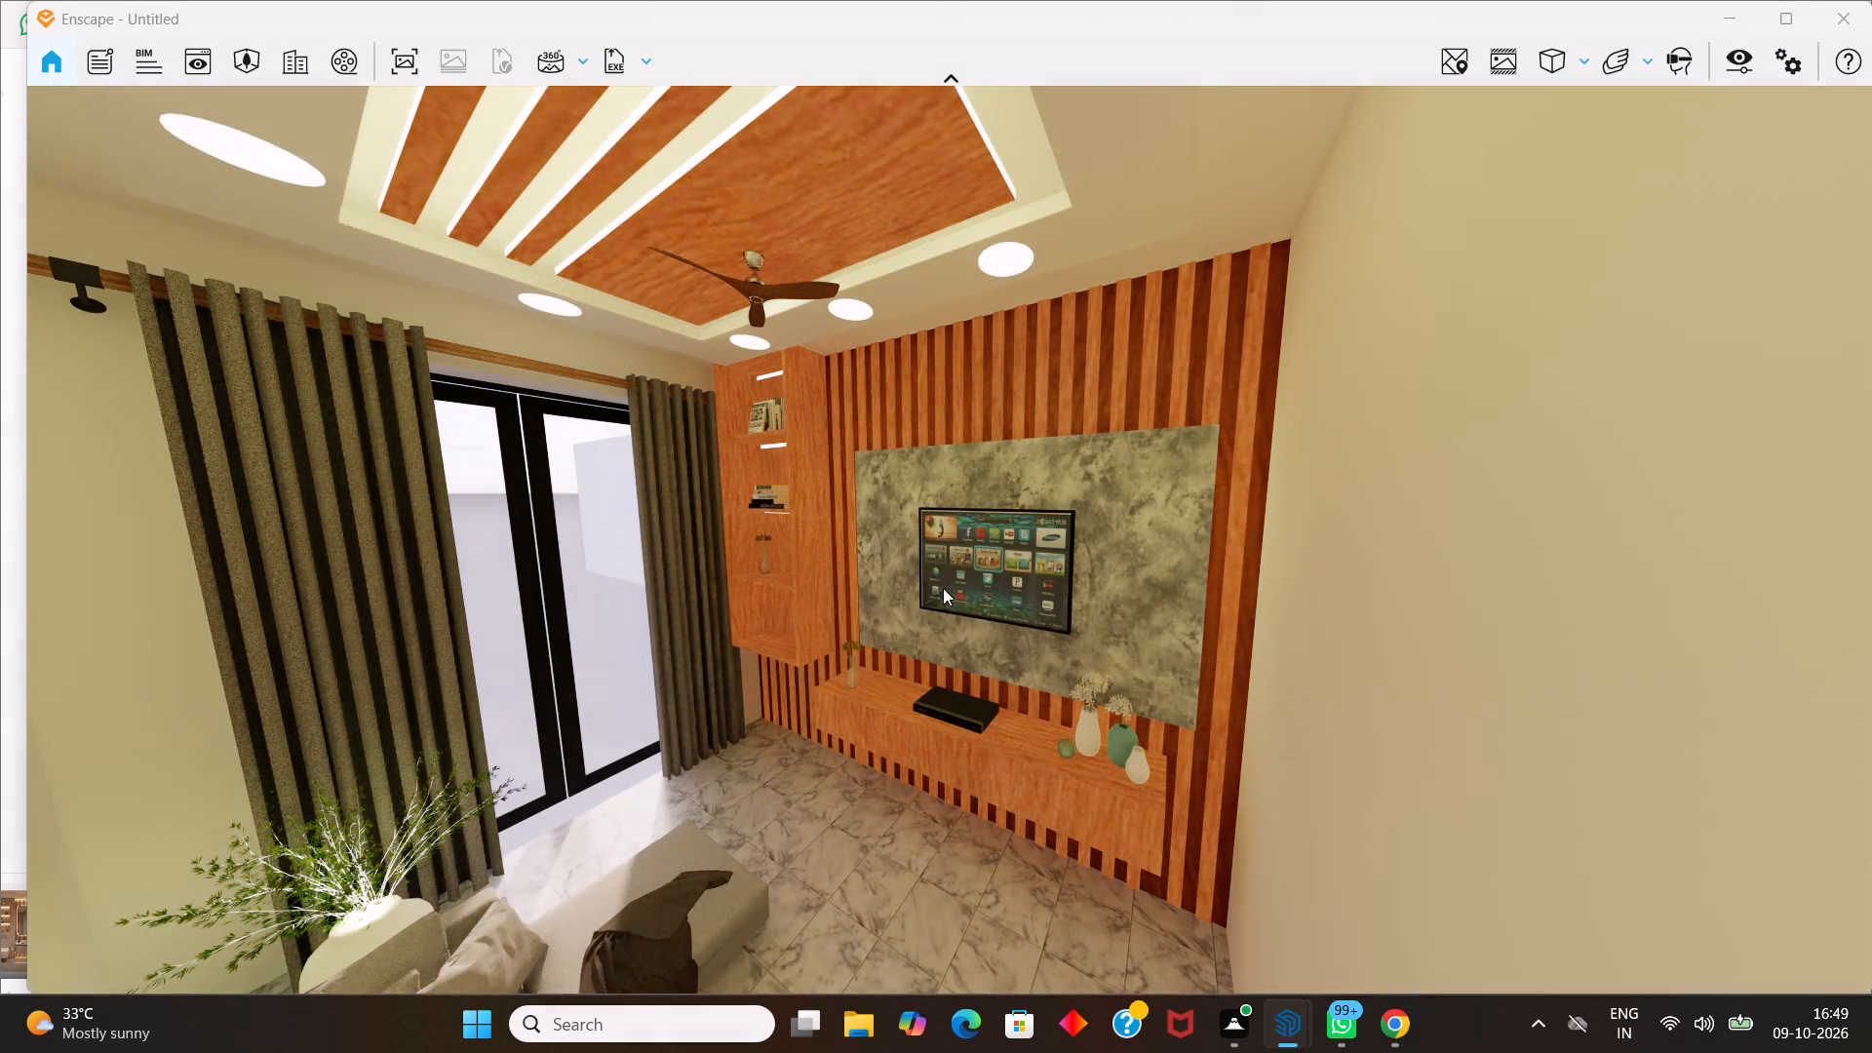
middle_click(953, 630)
left_click_drag(880, 615, 885, 606)
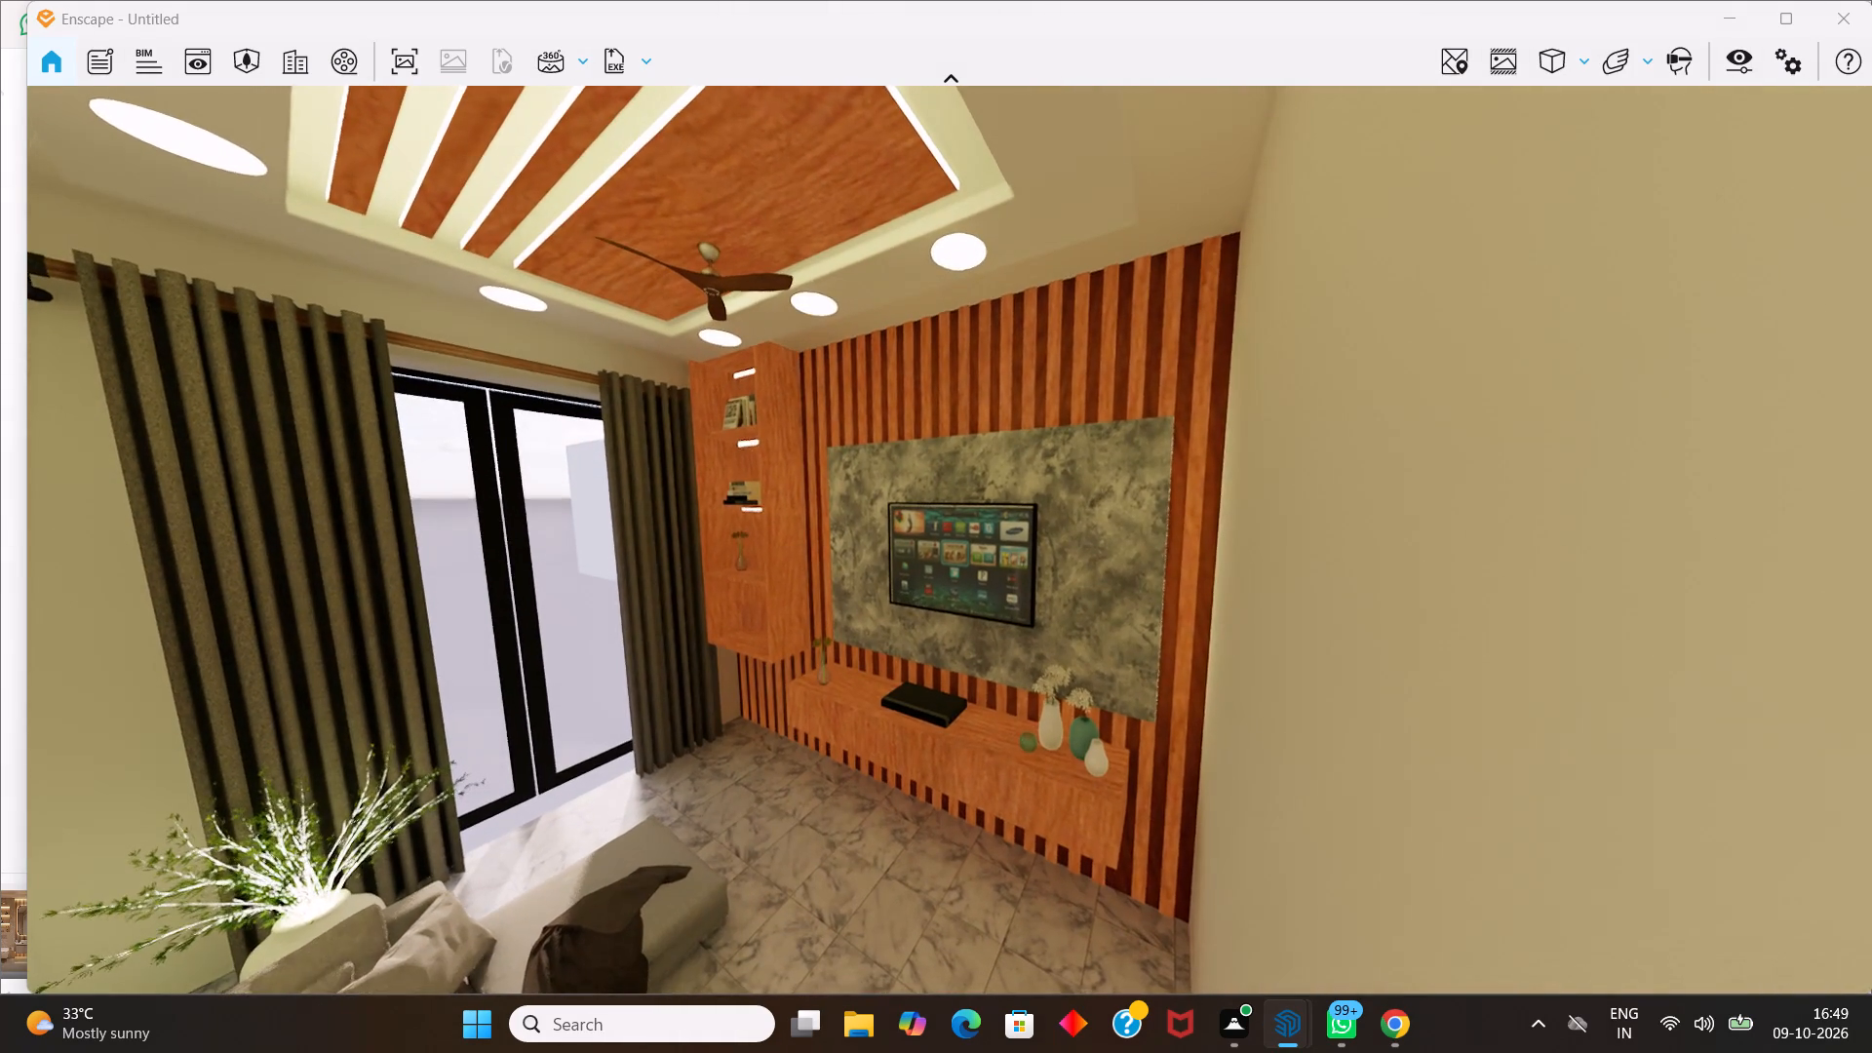
left_click_drag(885, 606, 820, 600)
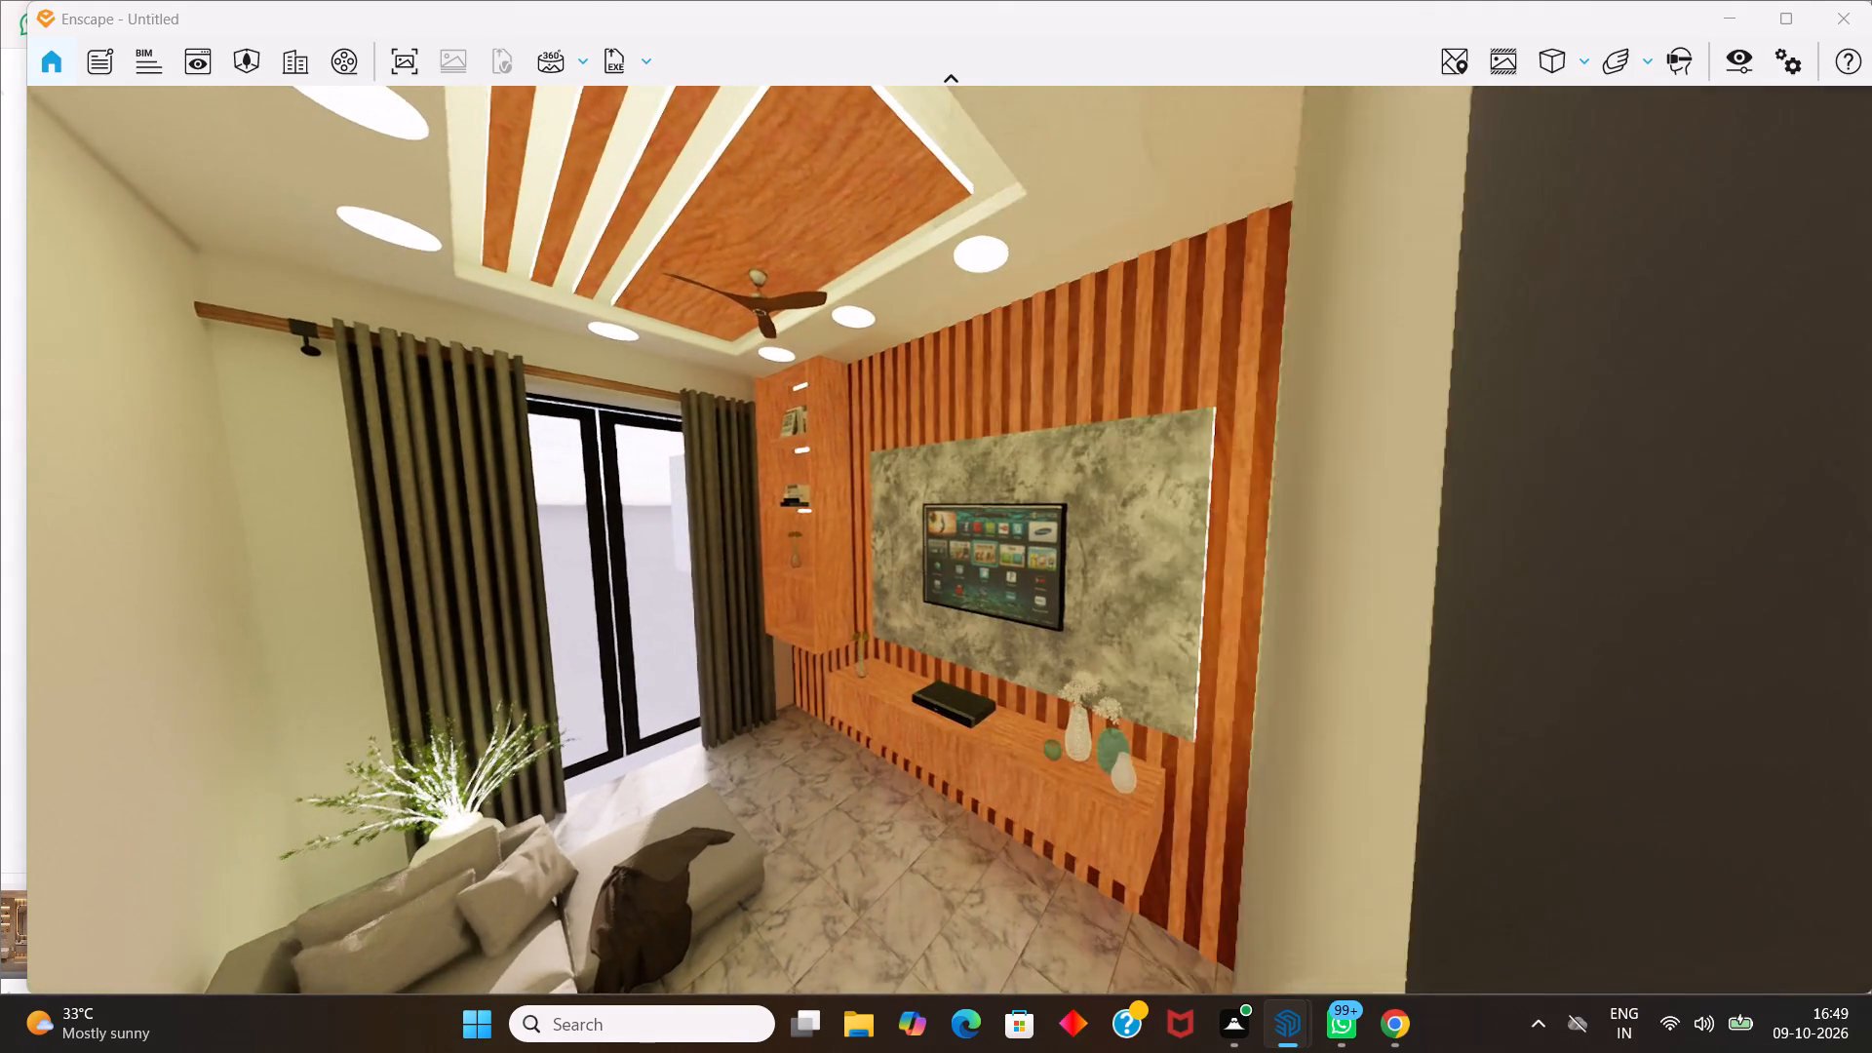
left_click_drag(820, 600, 847, 592)
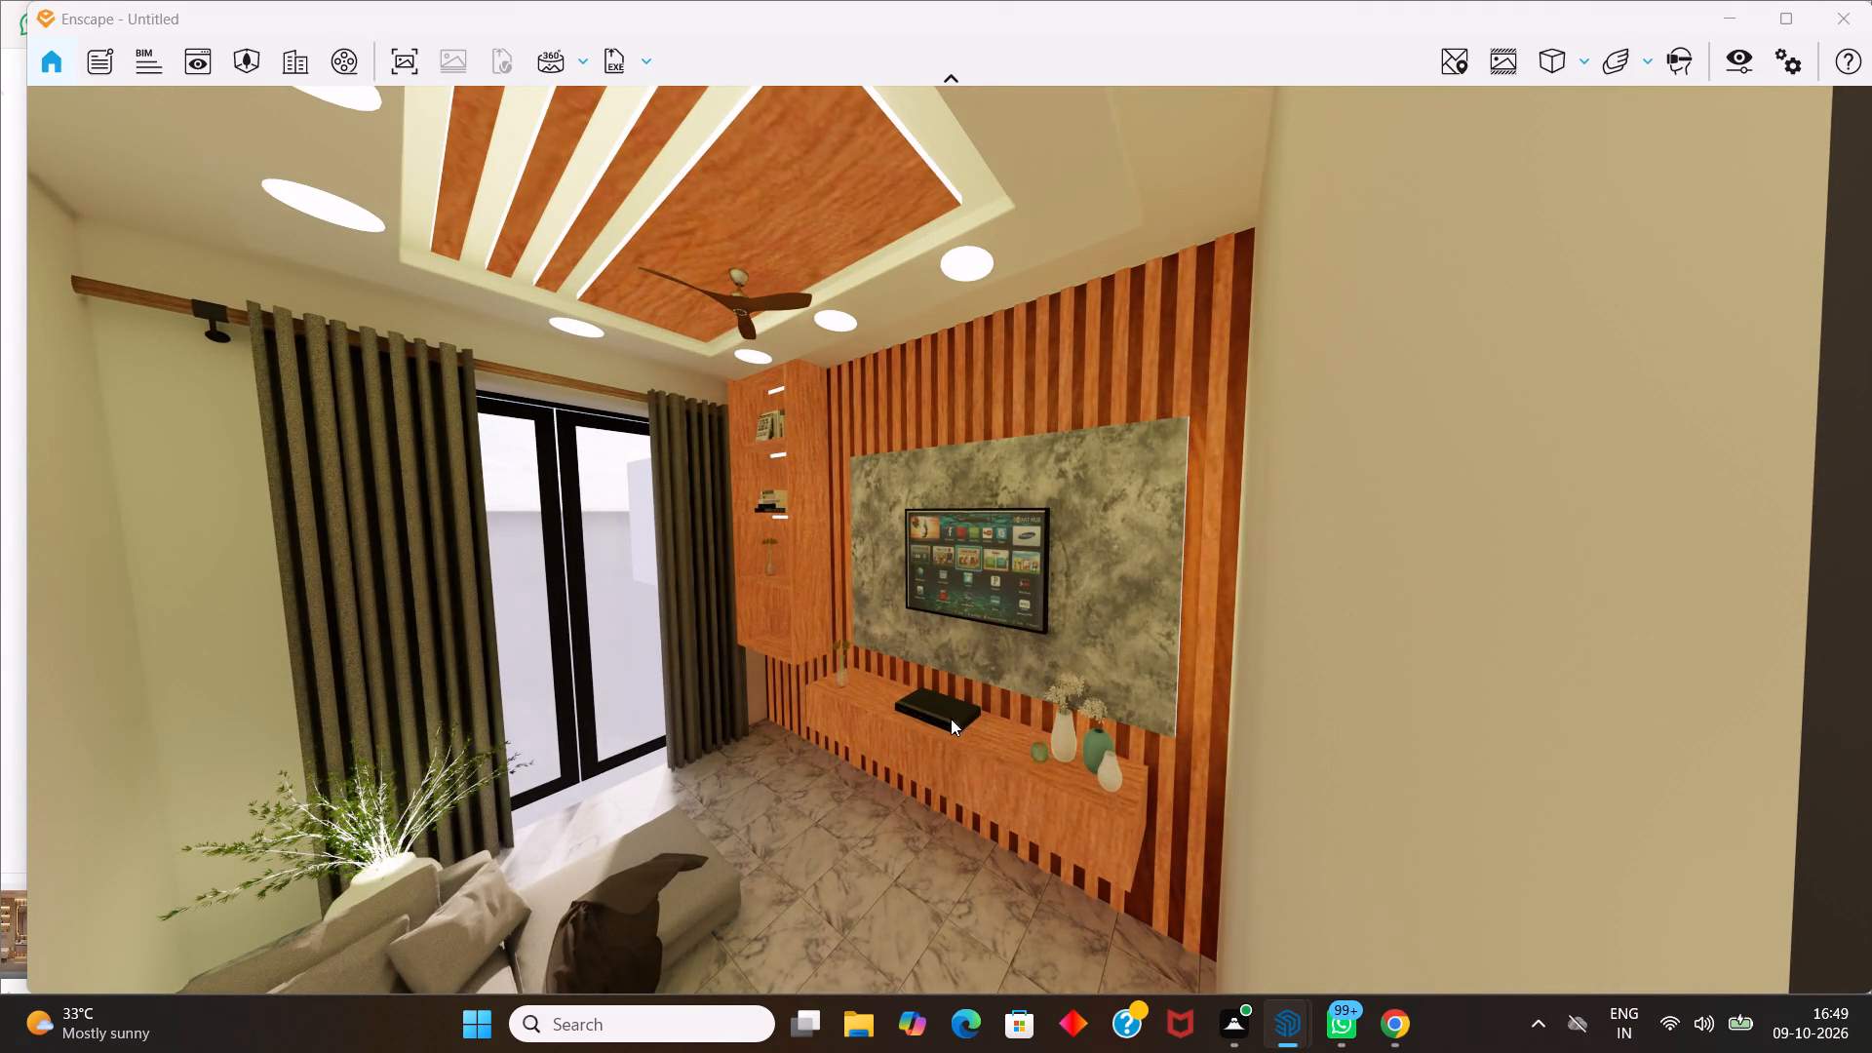
left_click_drag(883, 902, 930, 527)
middle_click(881, 902)
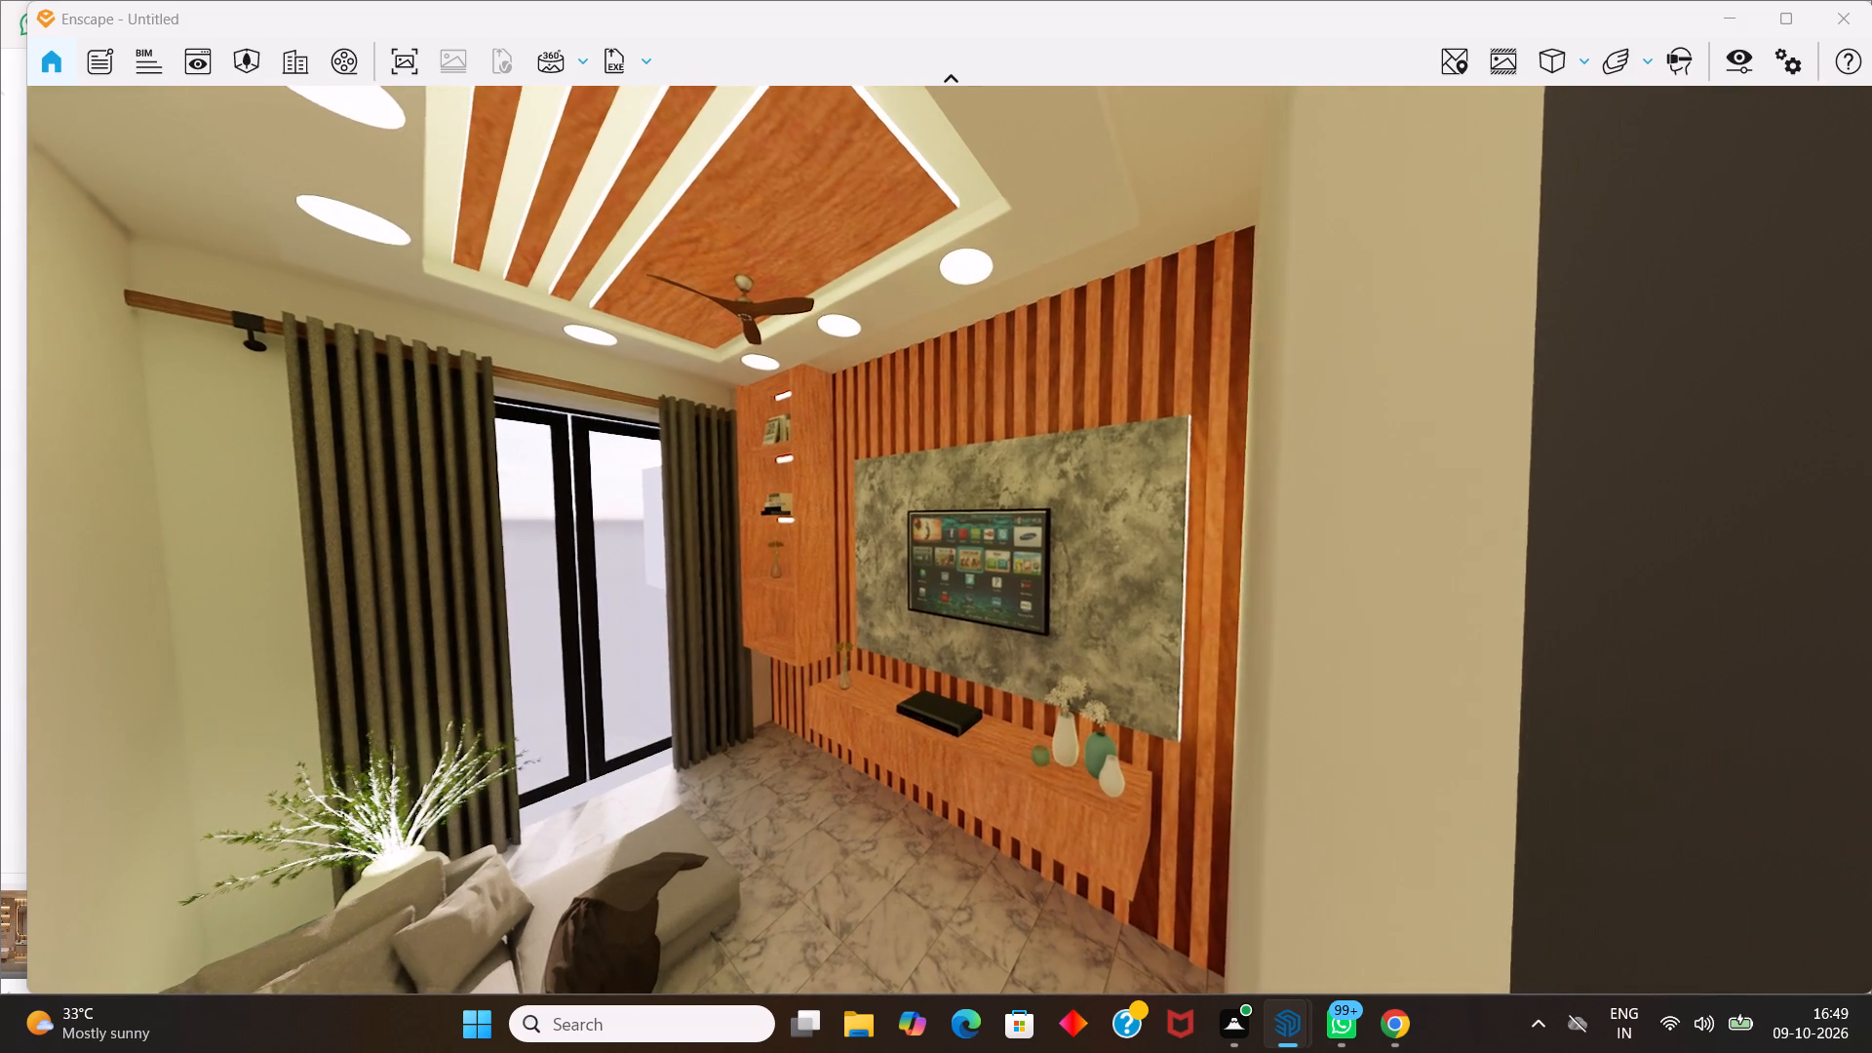
left_click_drag(930, 527, 955, 511)
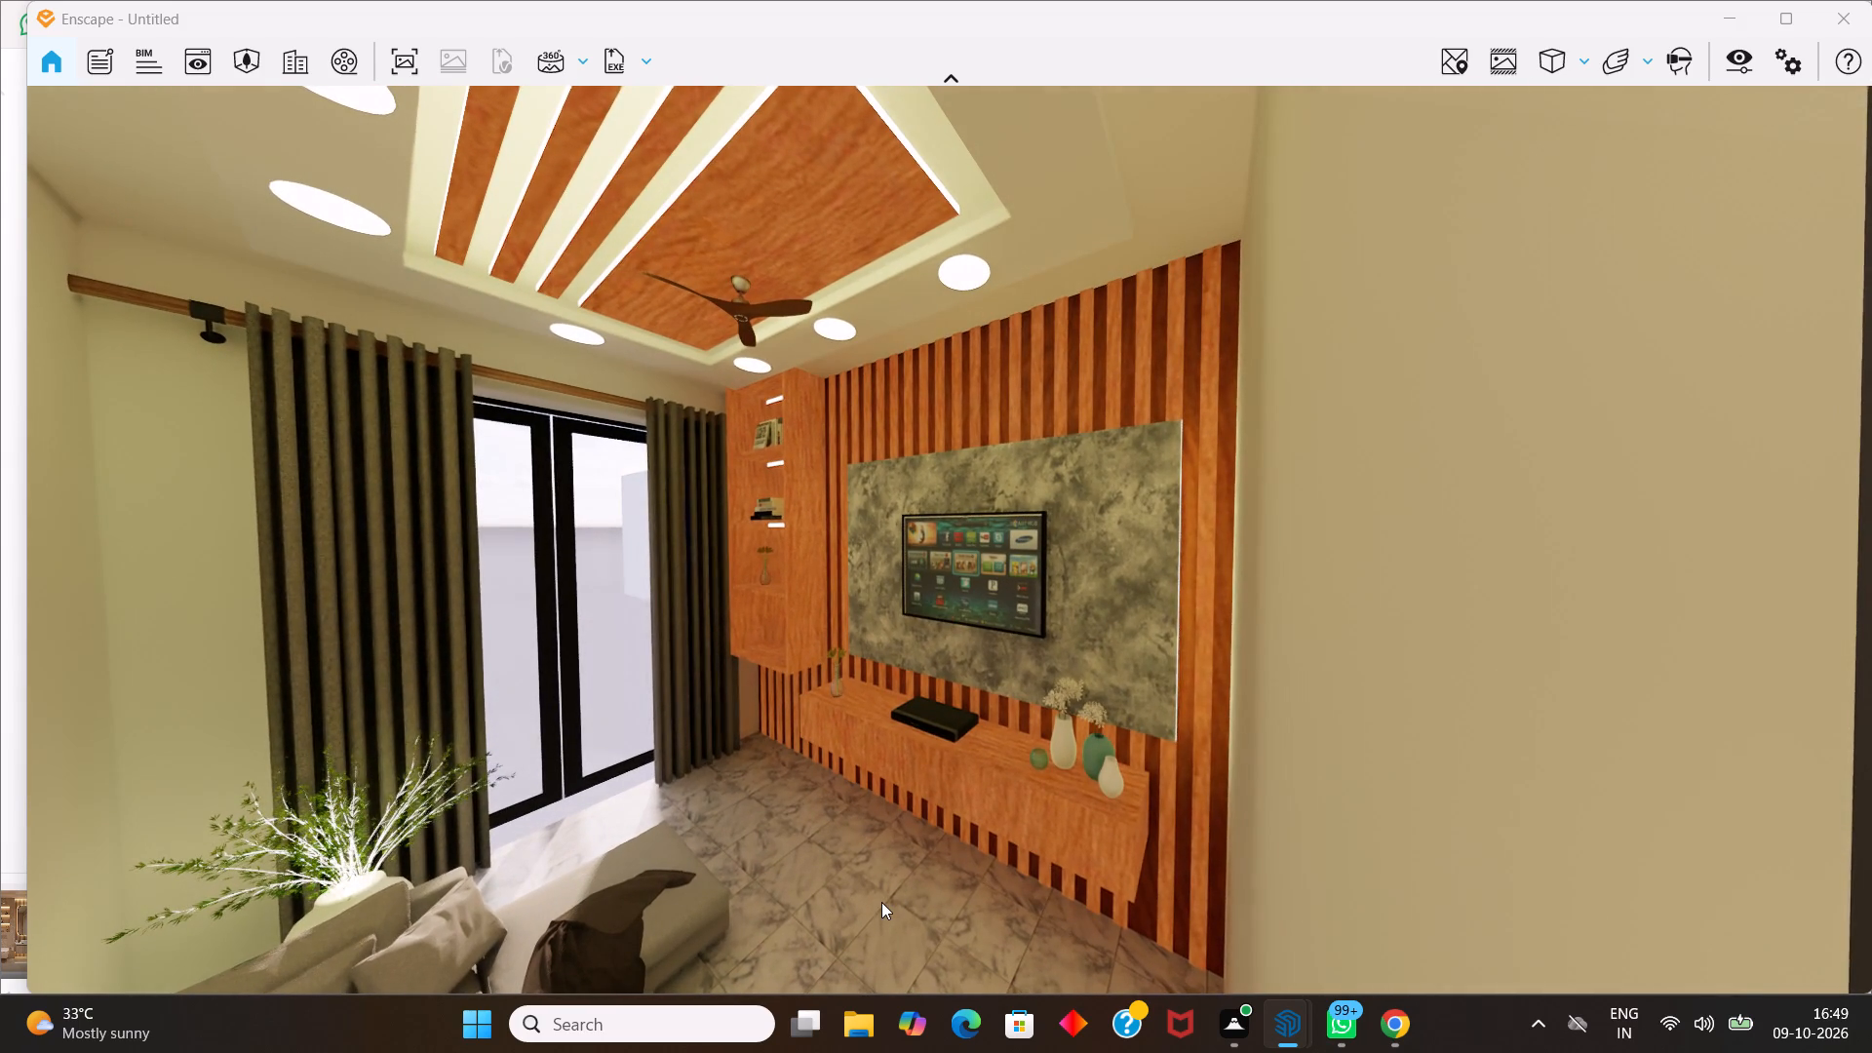
left_click_drag(853, 915, 807, 936)
left_click_drag(612, 876, 636, 870)
middle_click_drag(661, 866, 636, 870)
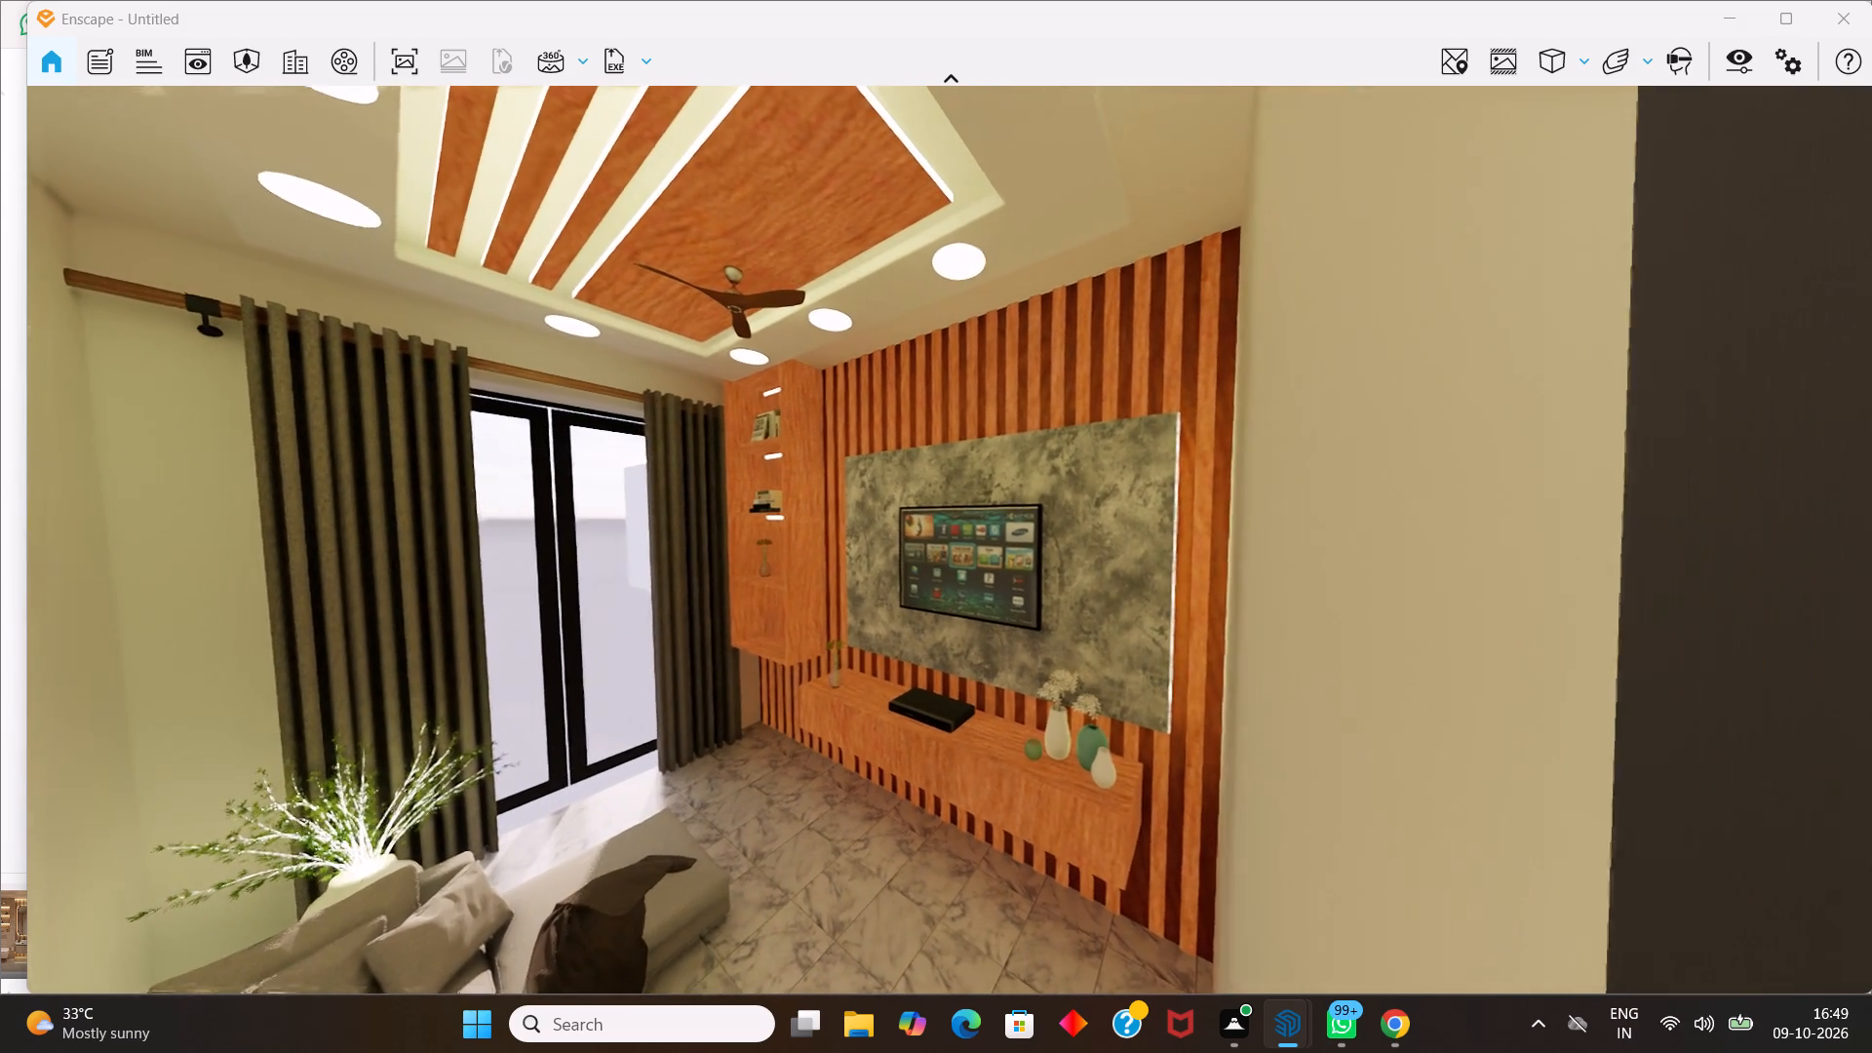
left_click_drag(636, 870, 743, 852)
middle_click_drag(636, 870, 615, 875)
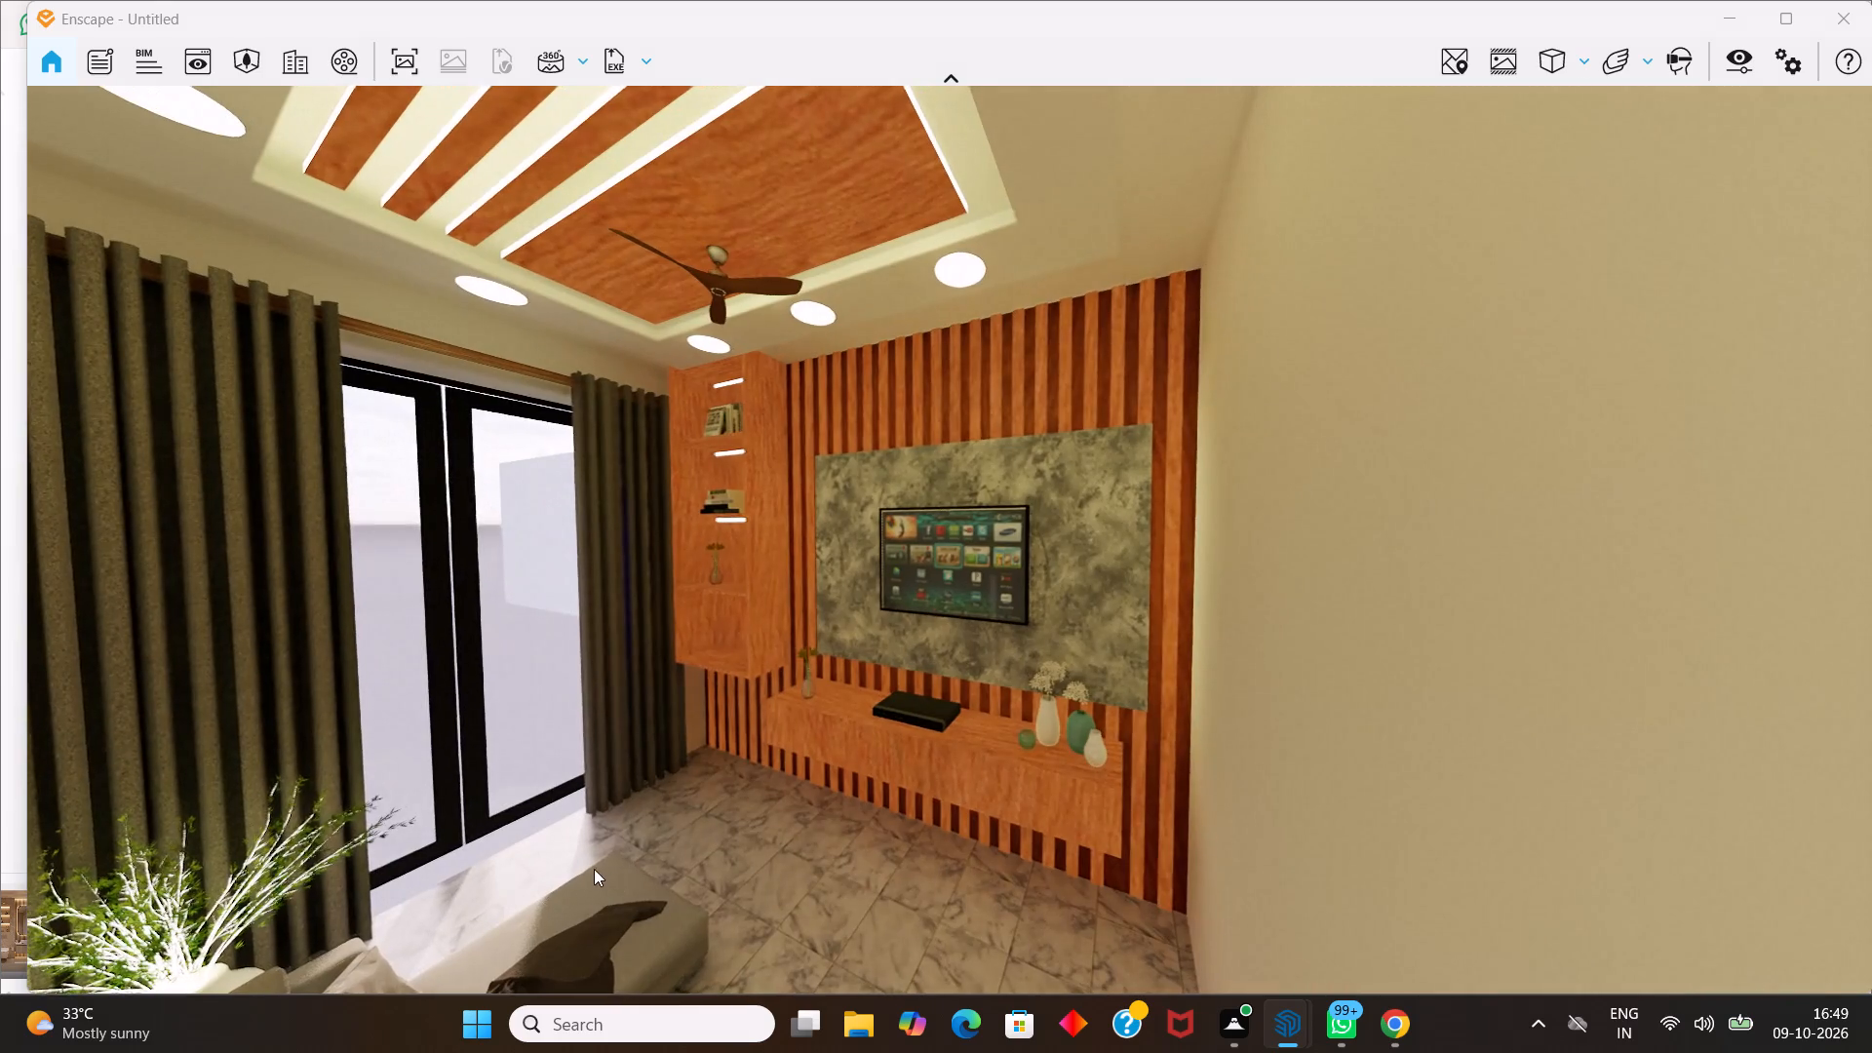
scroll(571, 855, "down", 2)
scroll(492, 855, "up", 2)
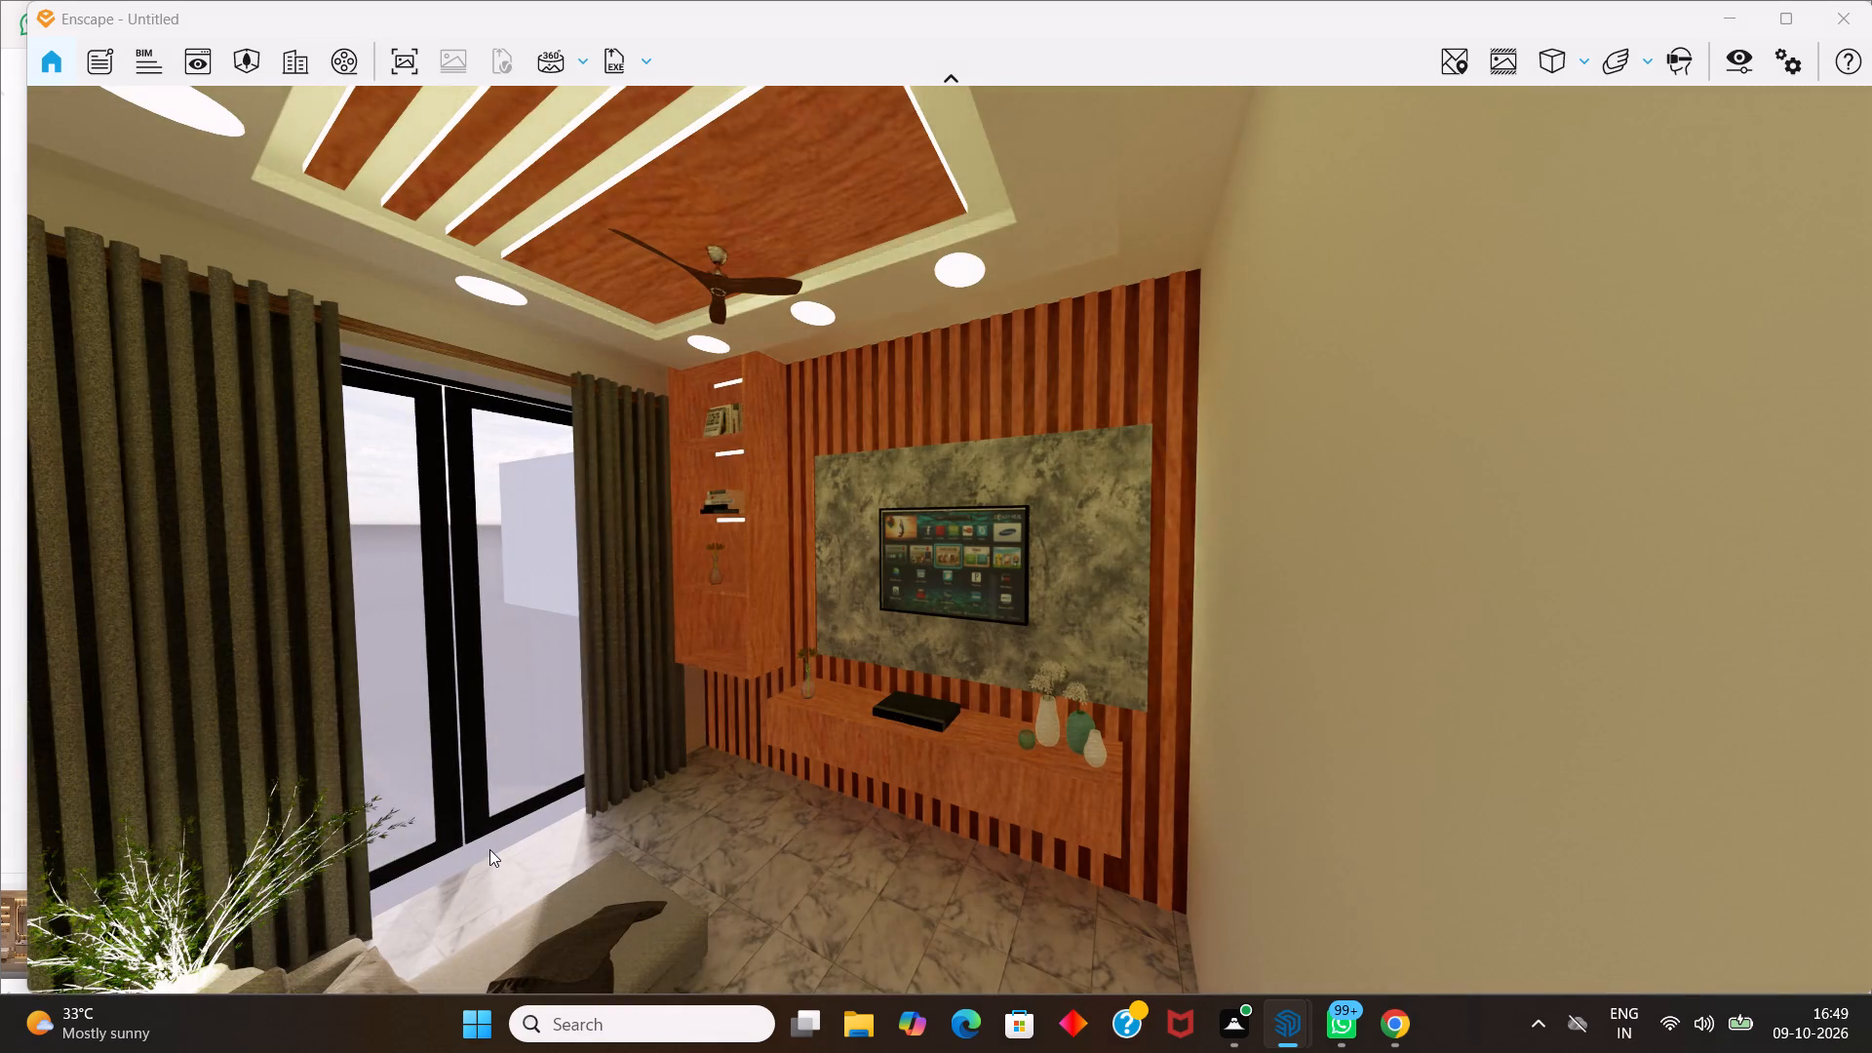
left_click_drag(485, 855, 807, 629)
middle_click(946, 543)
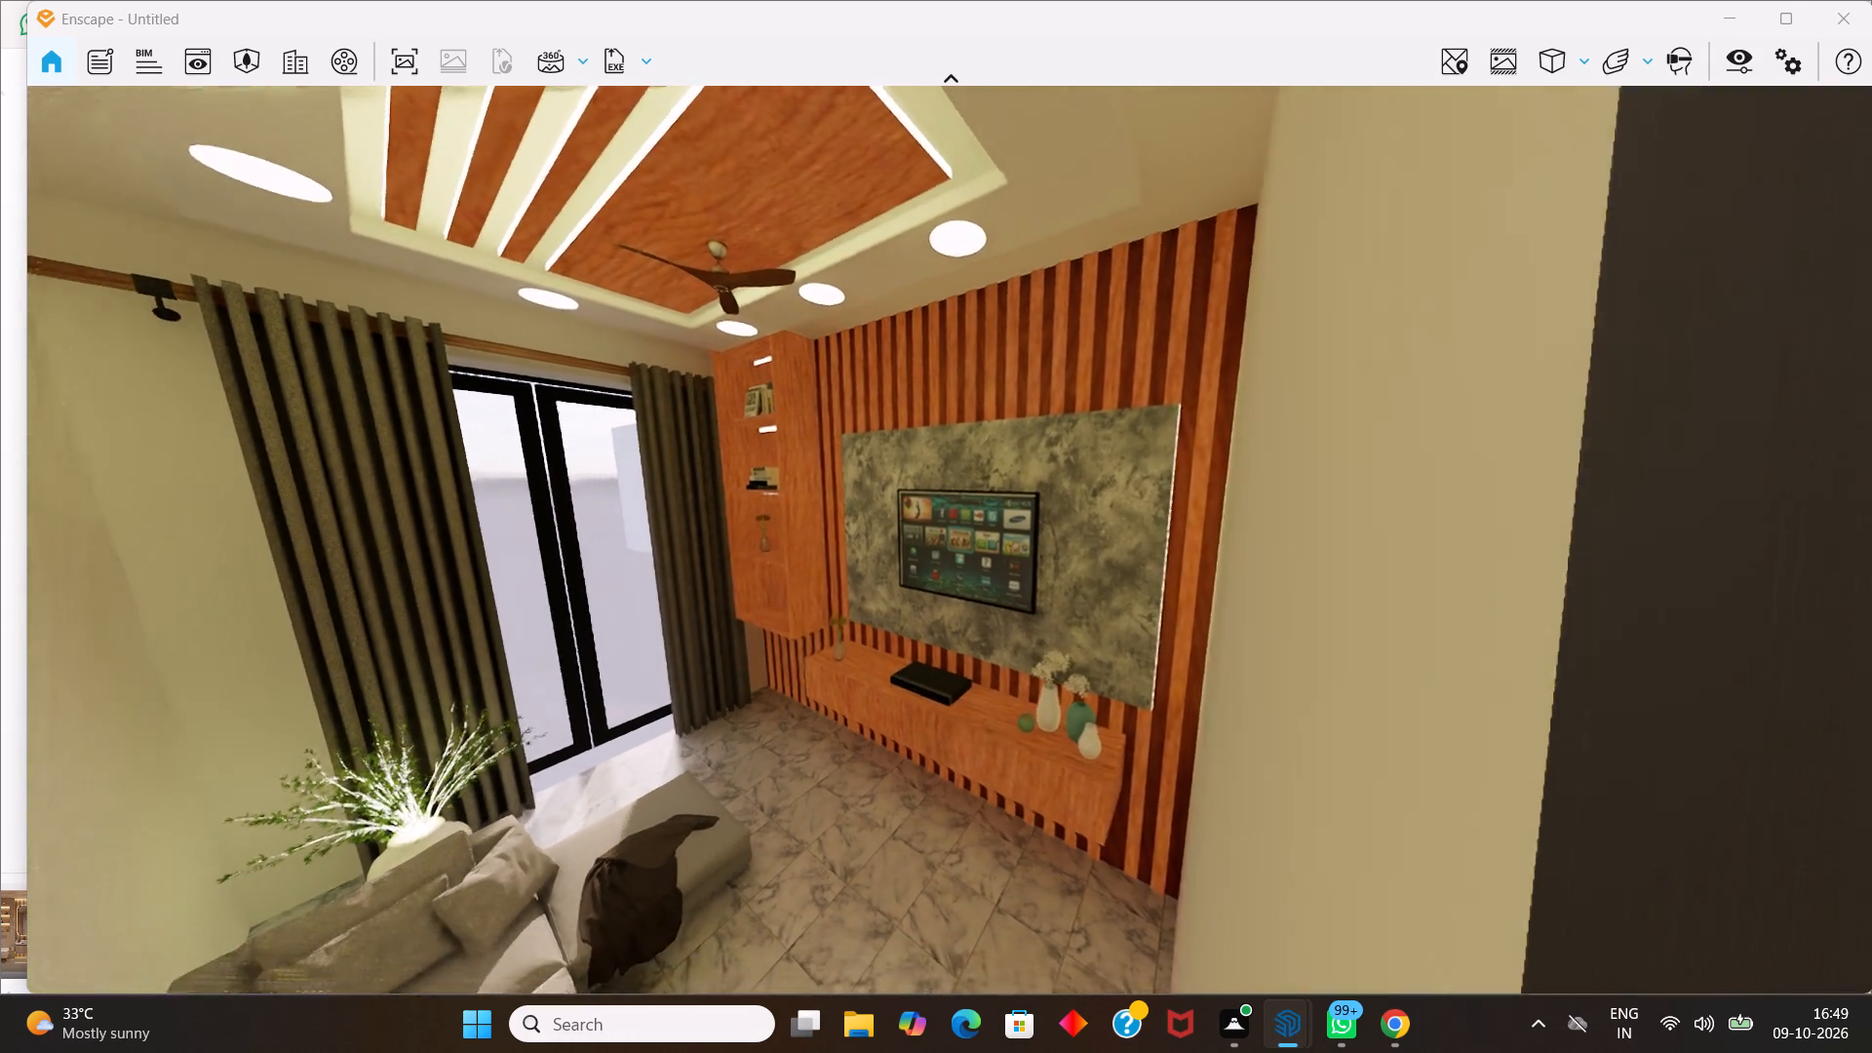
left_click_drag(479, 856, 479, 830)
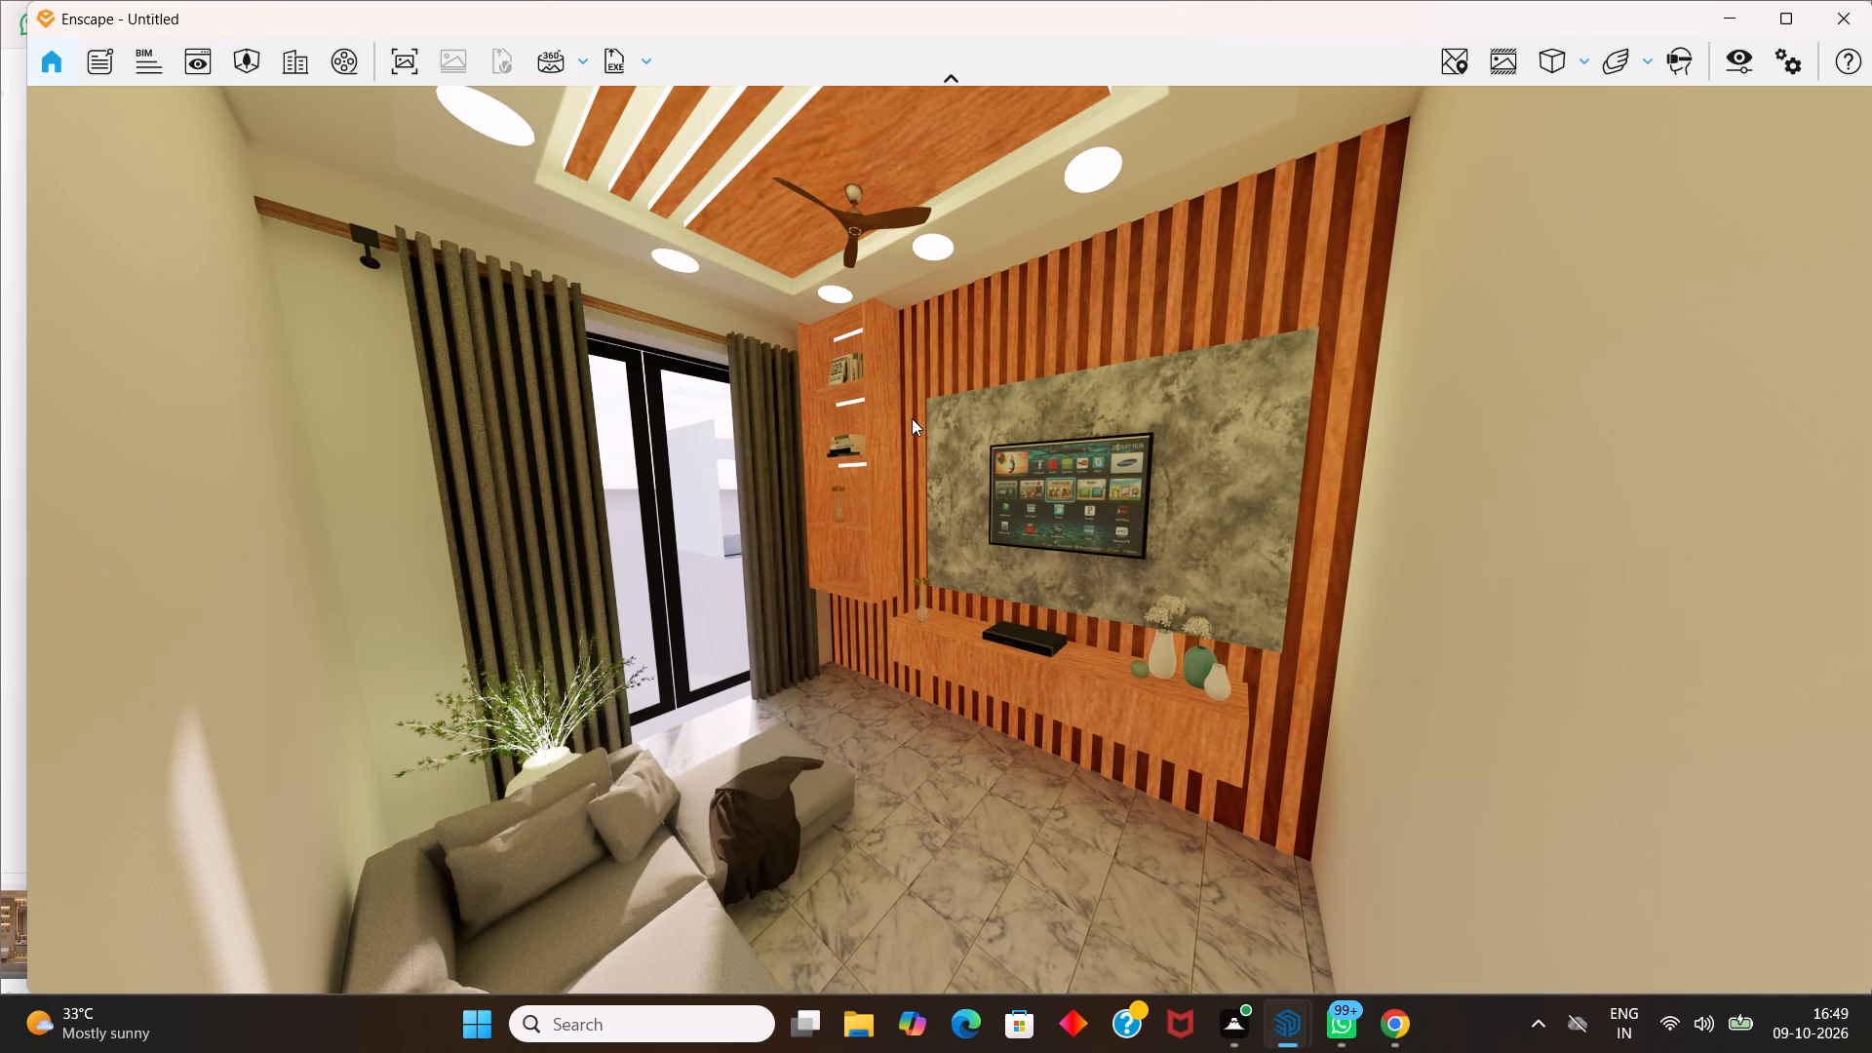
Examine the grey stone panel behind the TV up close, including its glowing top edge against the wood slats.
middle_click_drag(931, 395, 960, 748)
scroll(1050, 639, "up", 3)
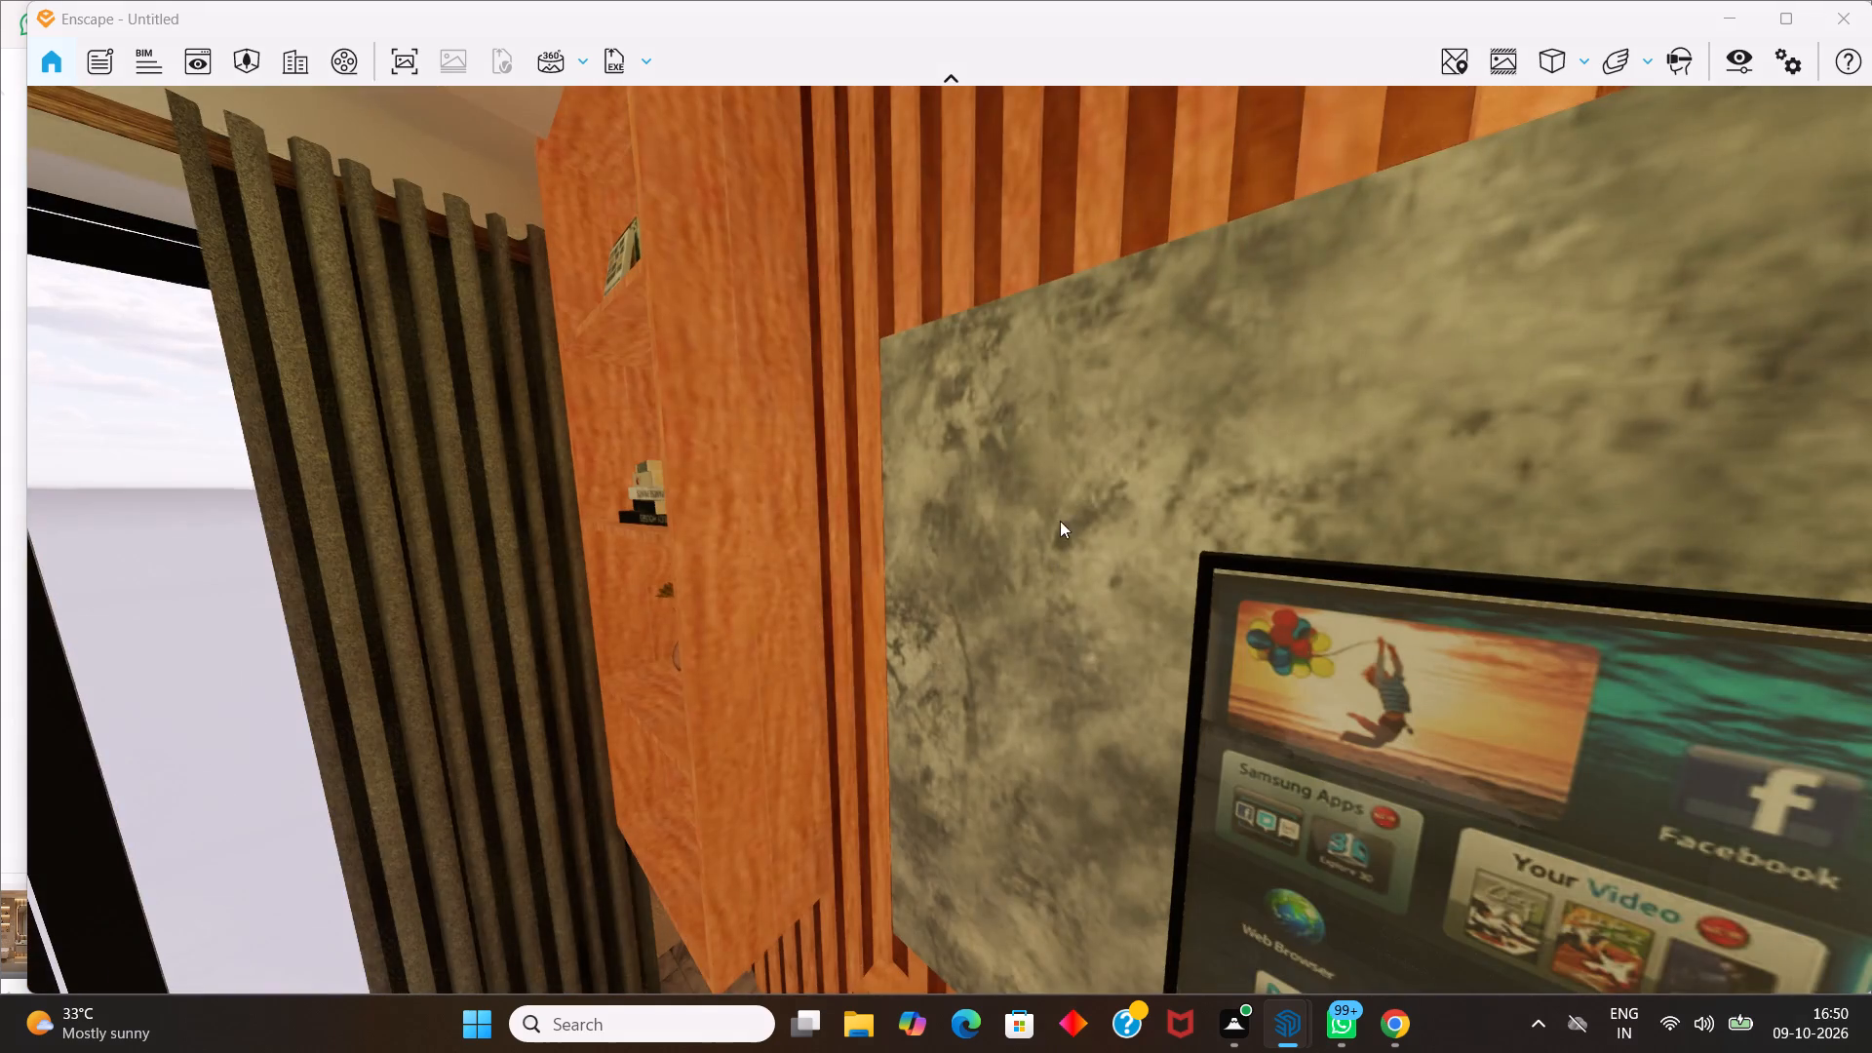
middle_click_drag(1060, 465, 954, 682)
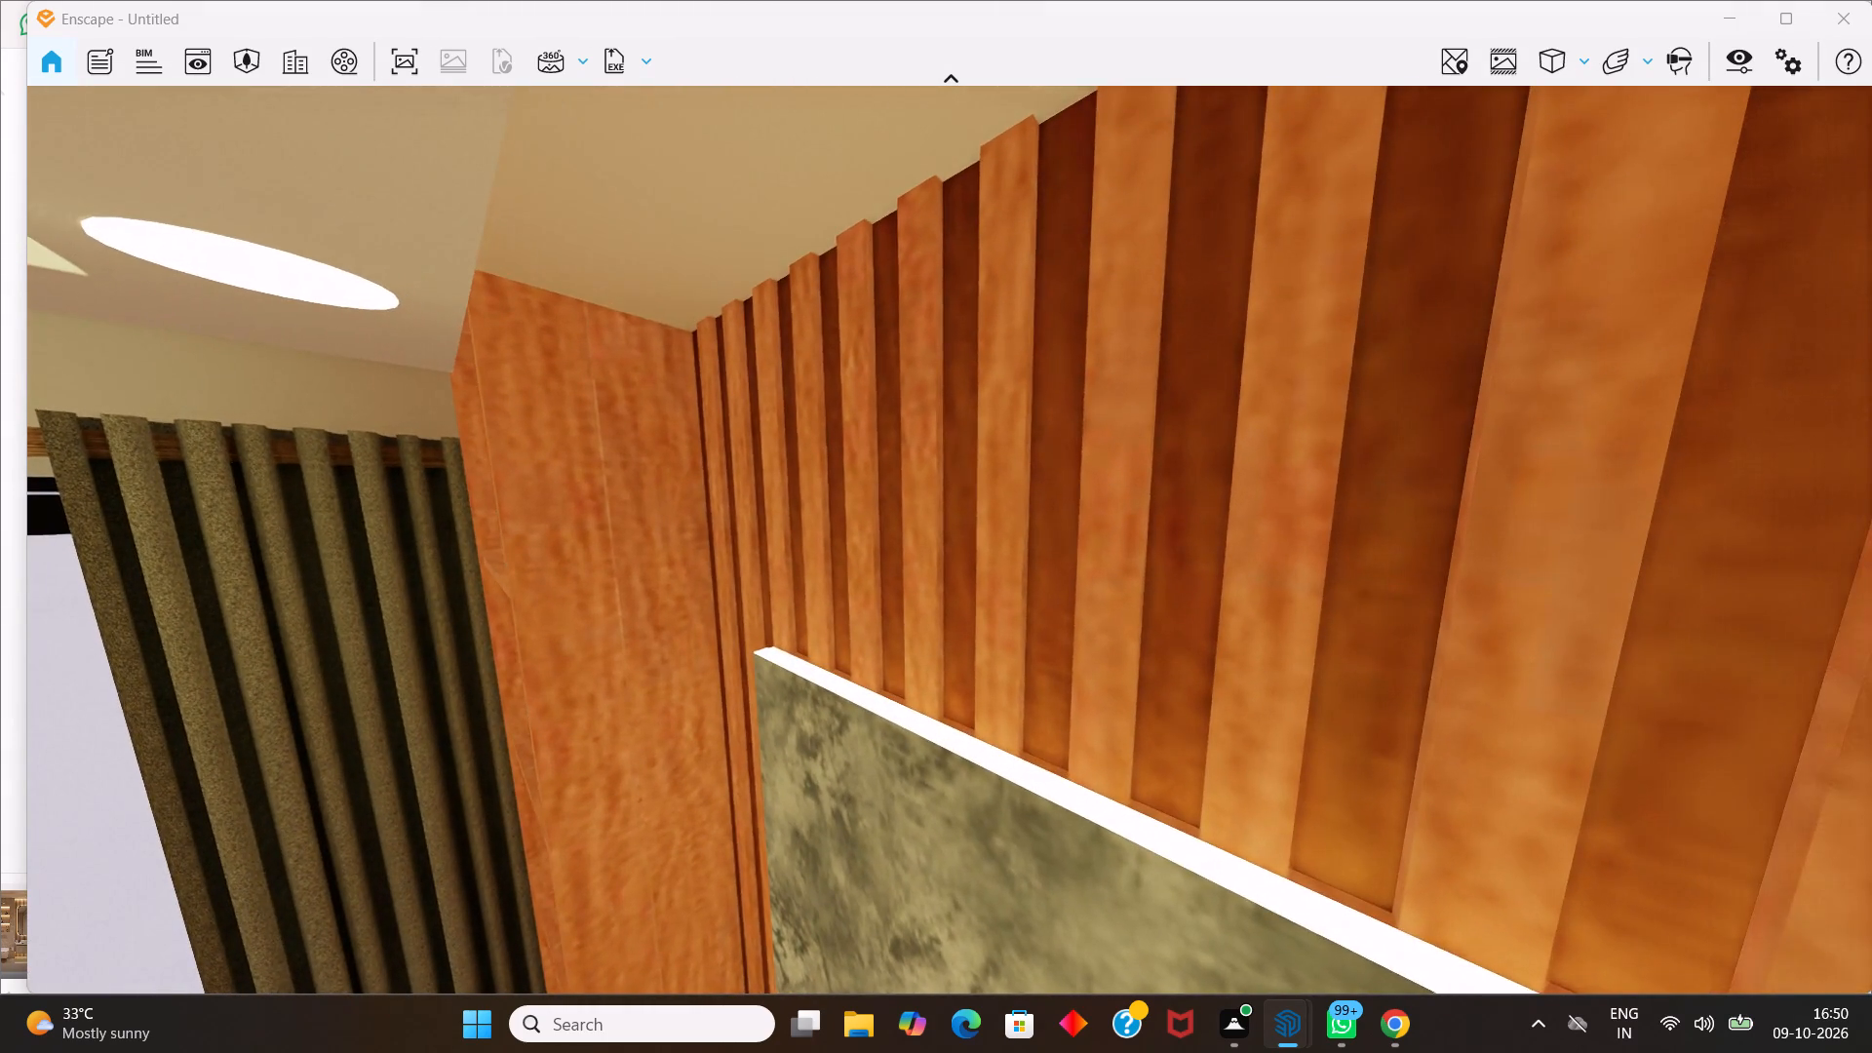
middle_click_drag(954, 682, 912, 638)
middle_click(1060, 472)
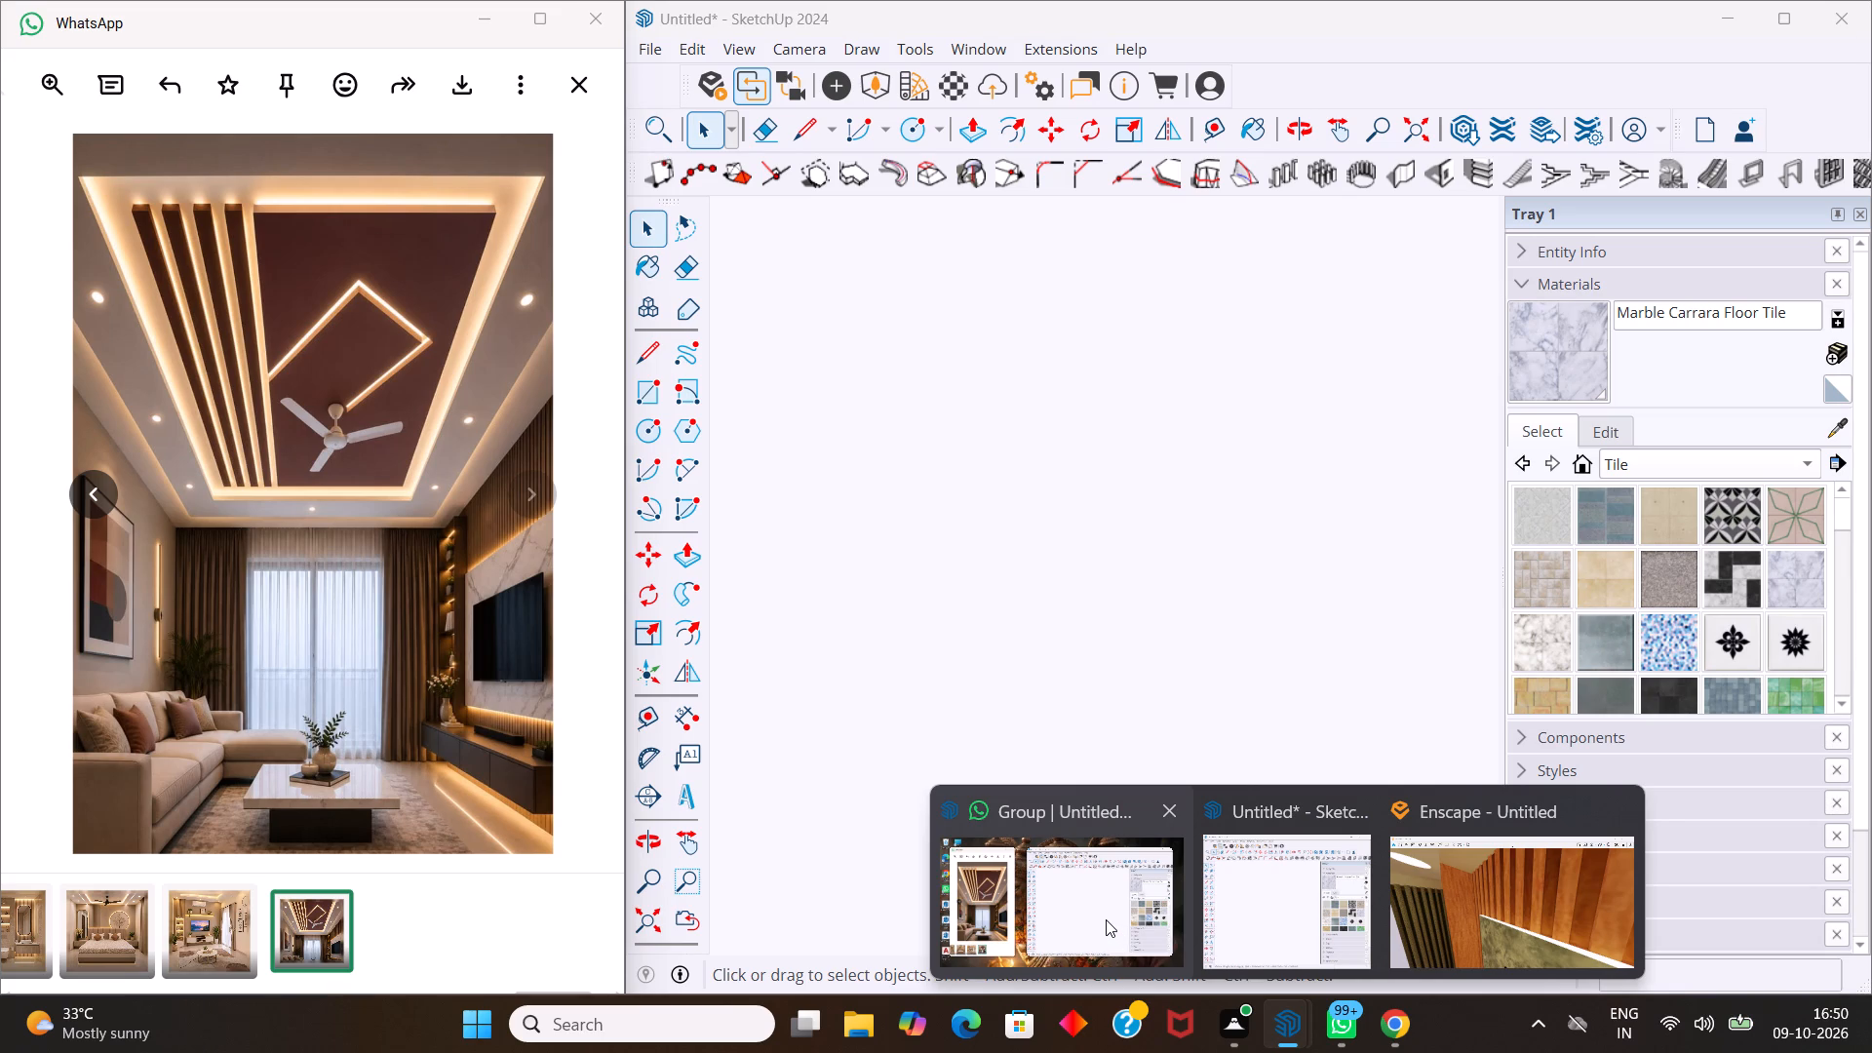
Switch to SketchUp and examine the top edge of the grey stone panel behind the TV.
left_click(1105, 918)
scroll(1081, 744, "down", 9)
scroll(1037, 660, "down", 16)
scroll(1106, 604, "up", 4)
scroll(1216, 599, "up", 3)
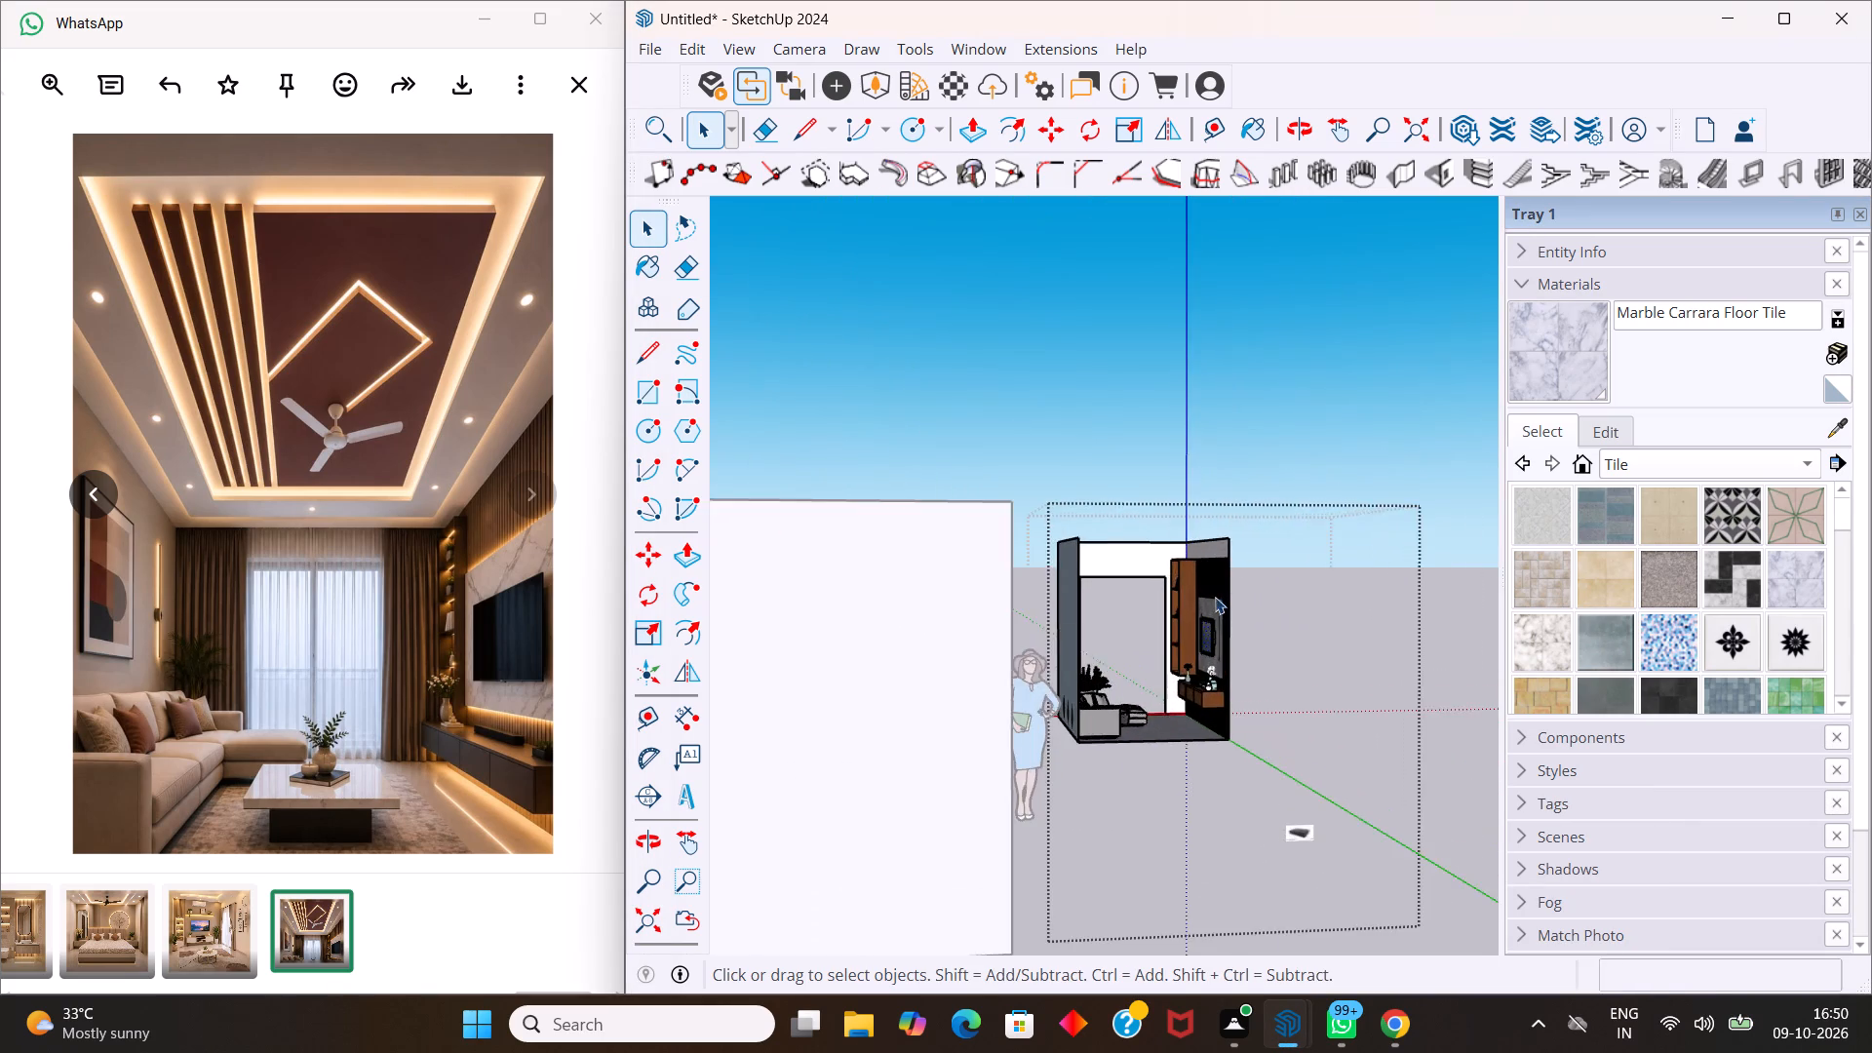
scroll(1215, 597, "up", 7)
middle_click_drag(1173, 604, 1147, 673)
scroll(1172, 638, "up", 5)
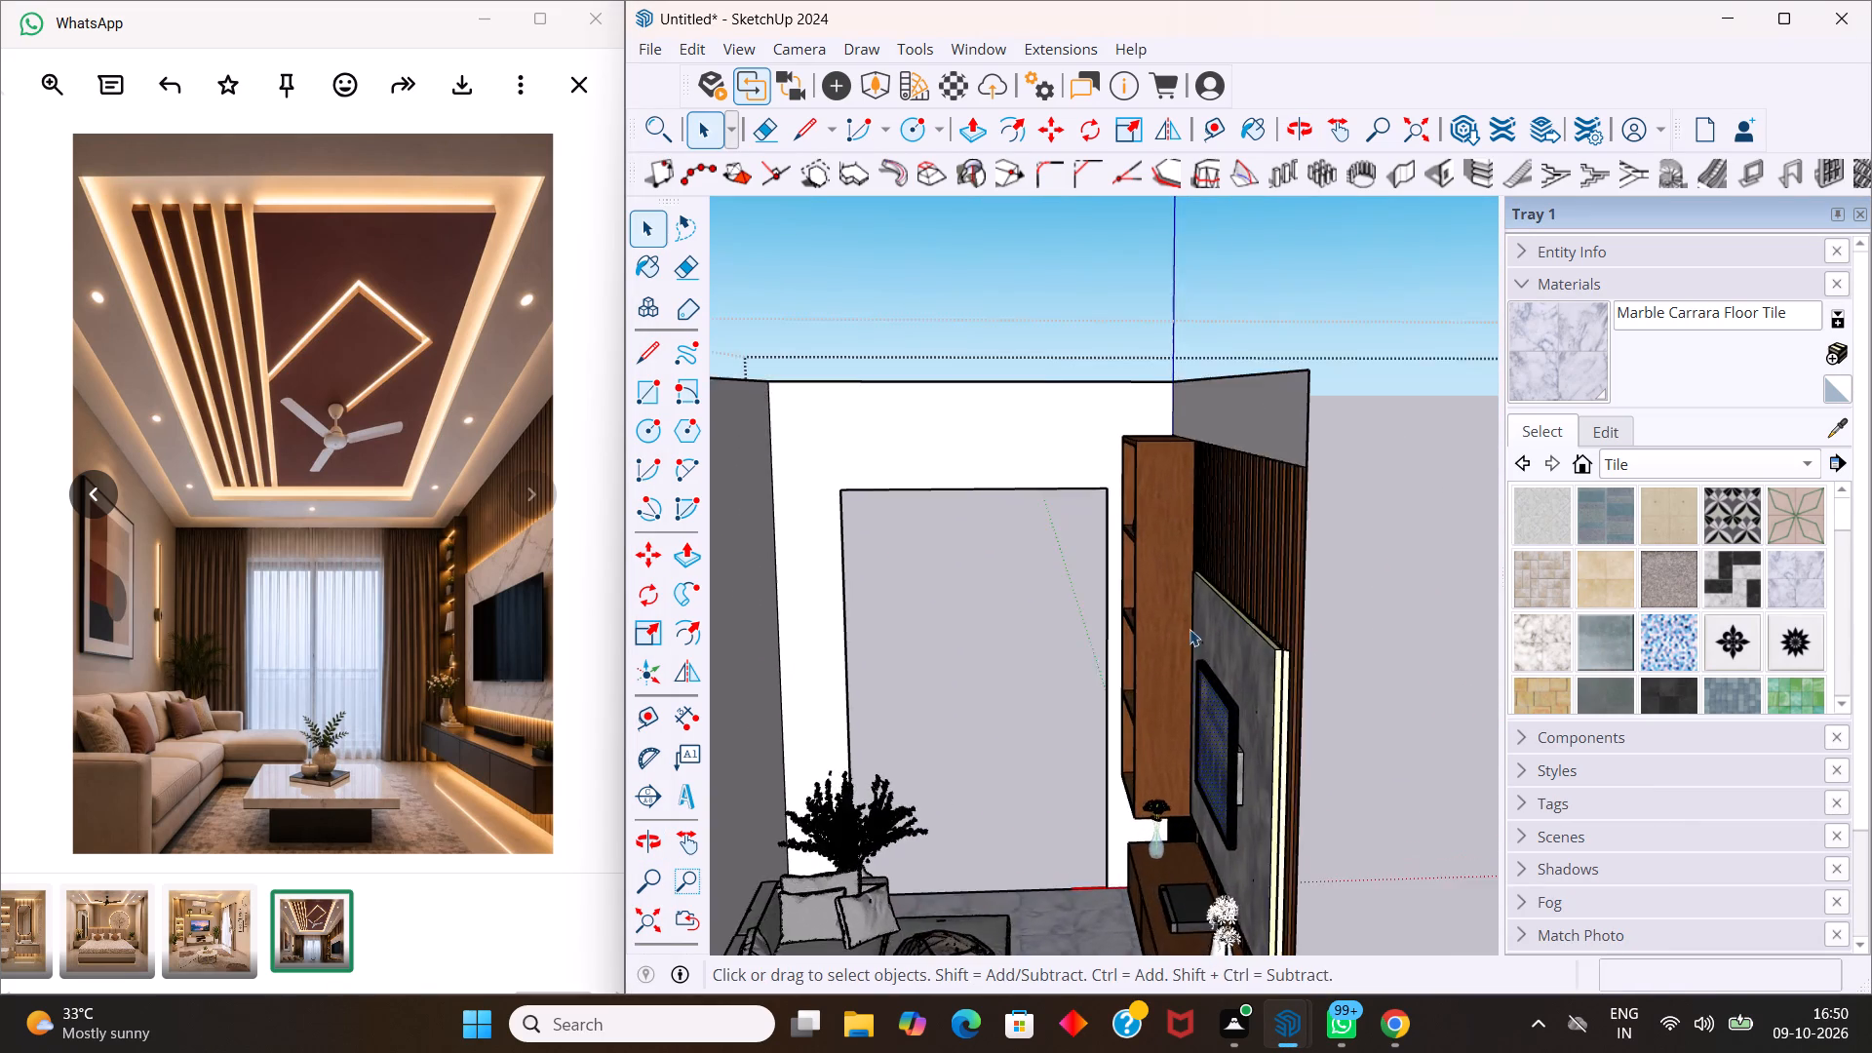
scroll(1189, 629, "up", 4)
middle_click_drag(1241, 623, 1222, 698)
scroll(1294, 699, "up", 12)
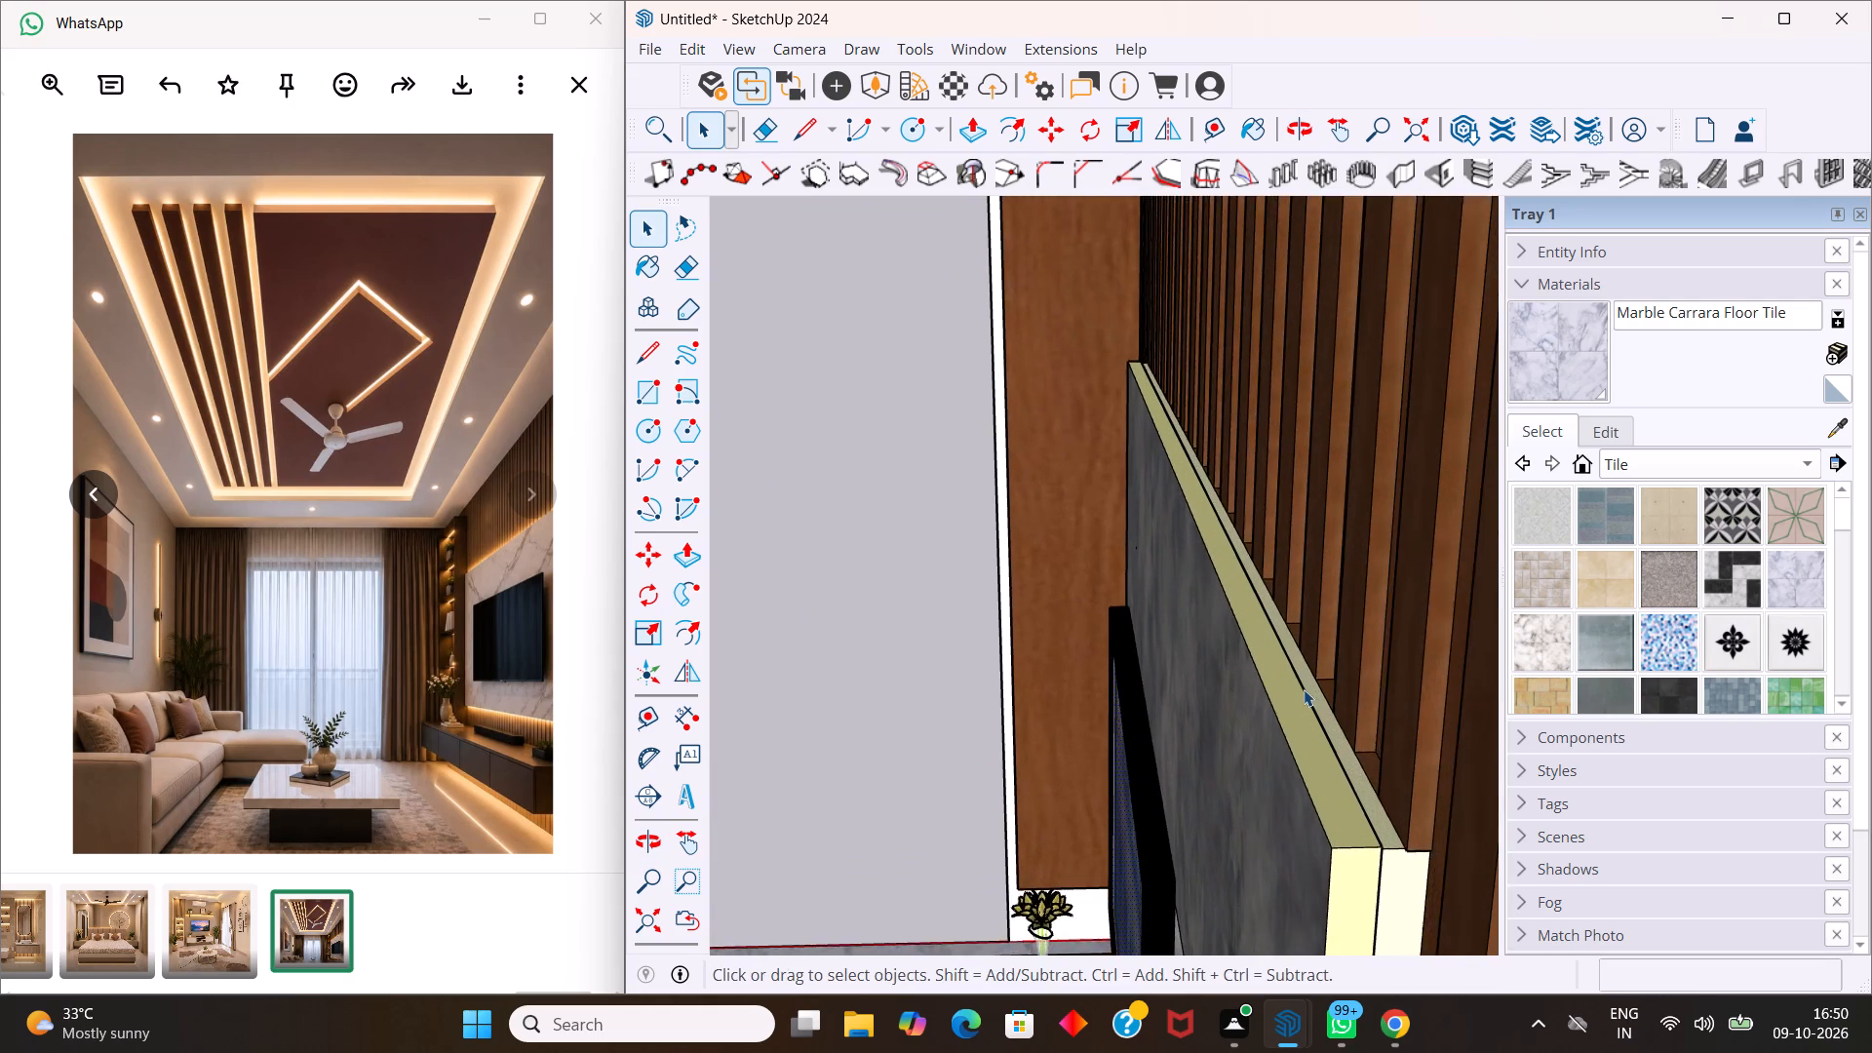
scroll(1304, 689, "up", 3)
middle_click_drag(1306, 680, 1274, 558)
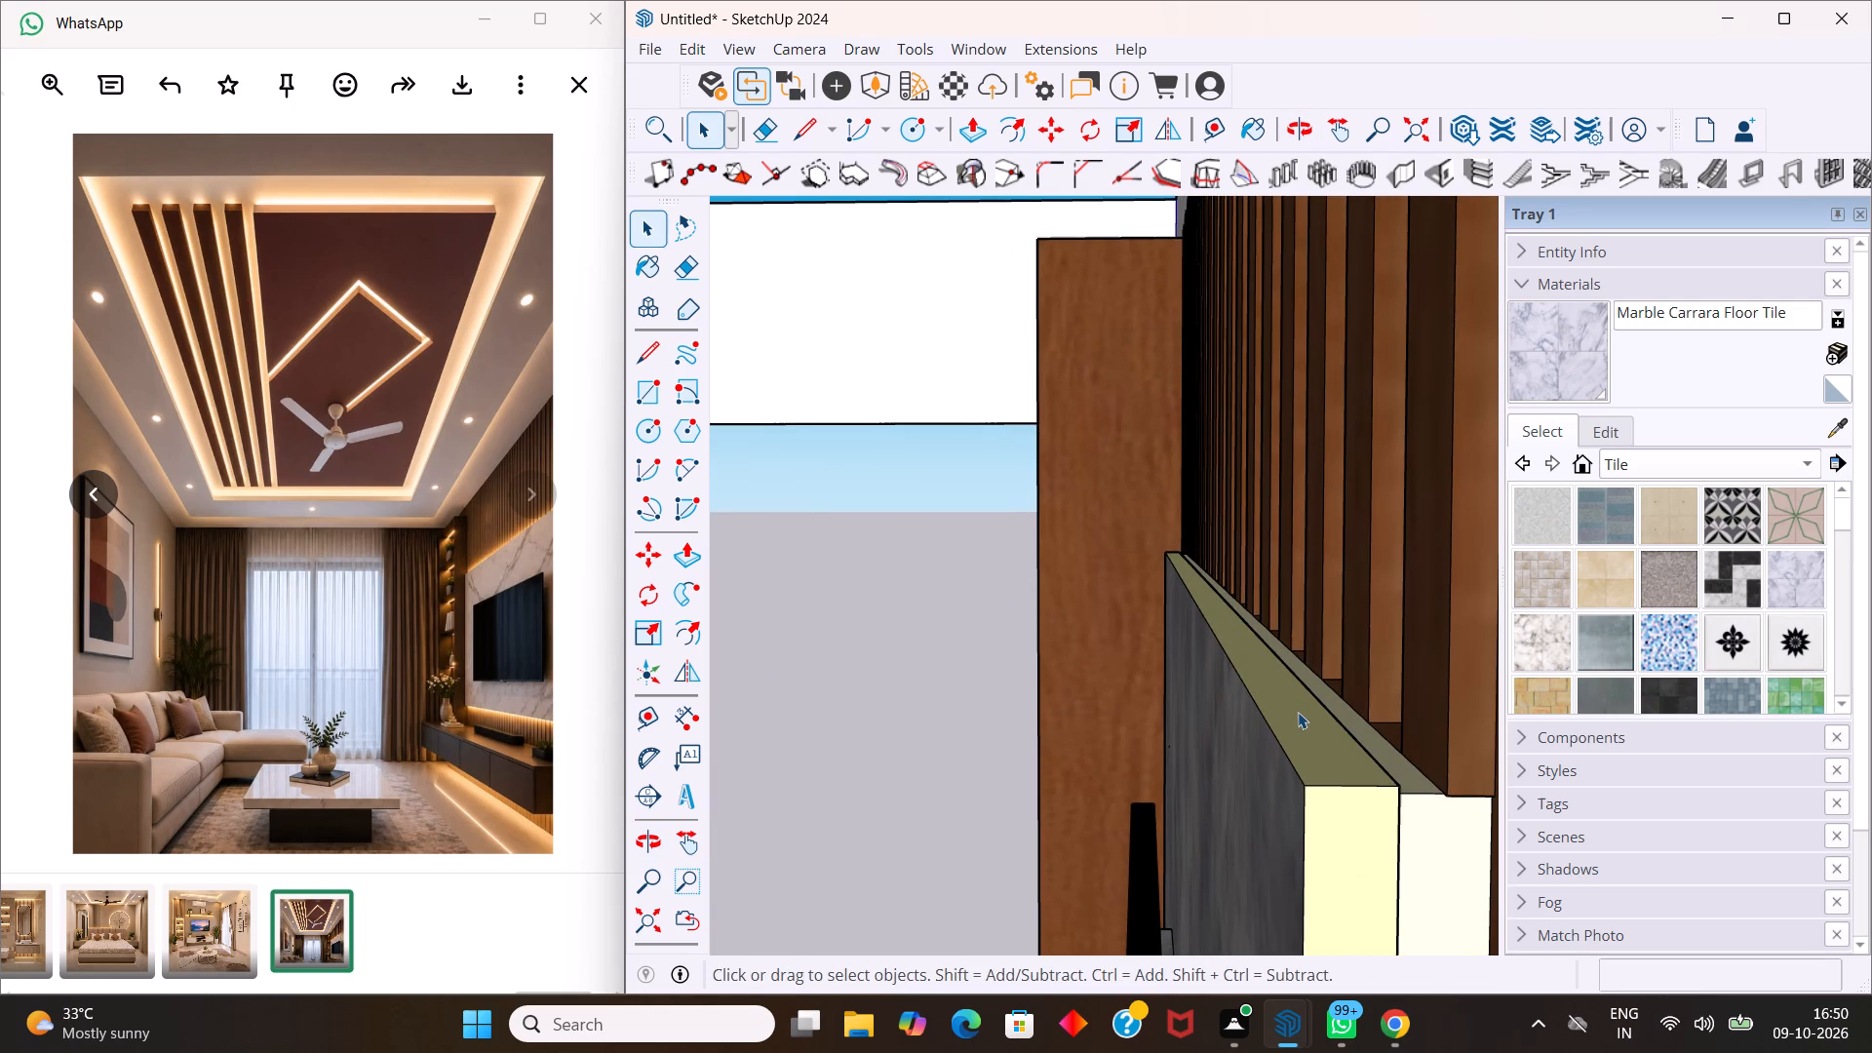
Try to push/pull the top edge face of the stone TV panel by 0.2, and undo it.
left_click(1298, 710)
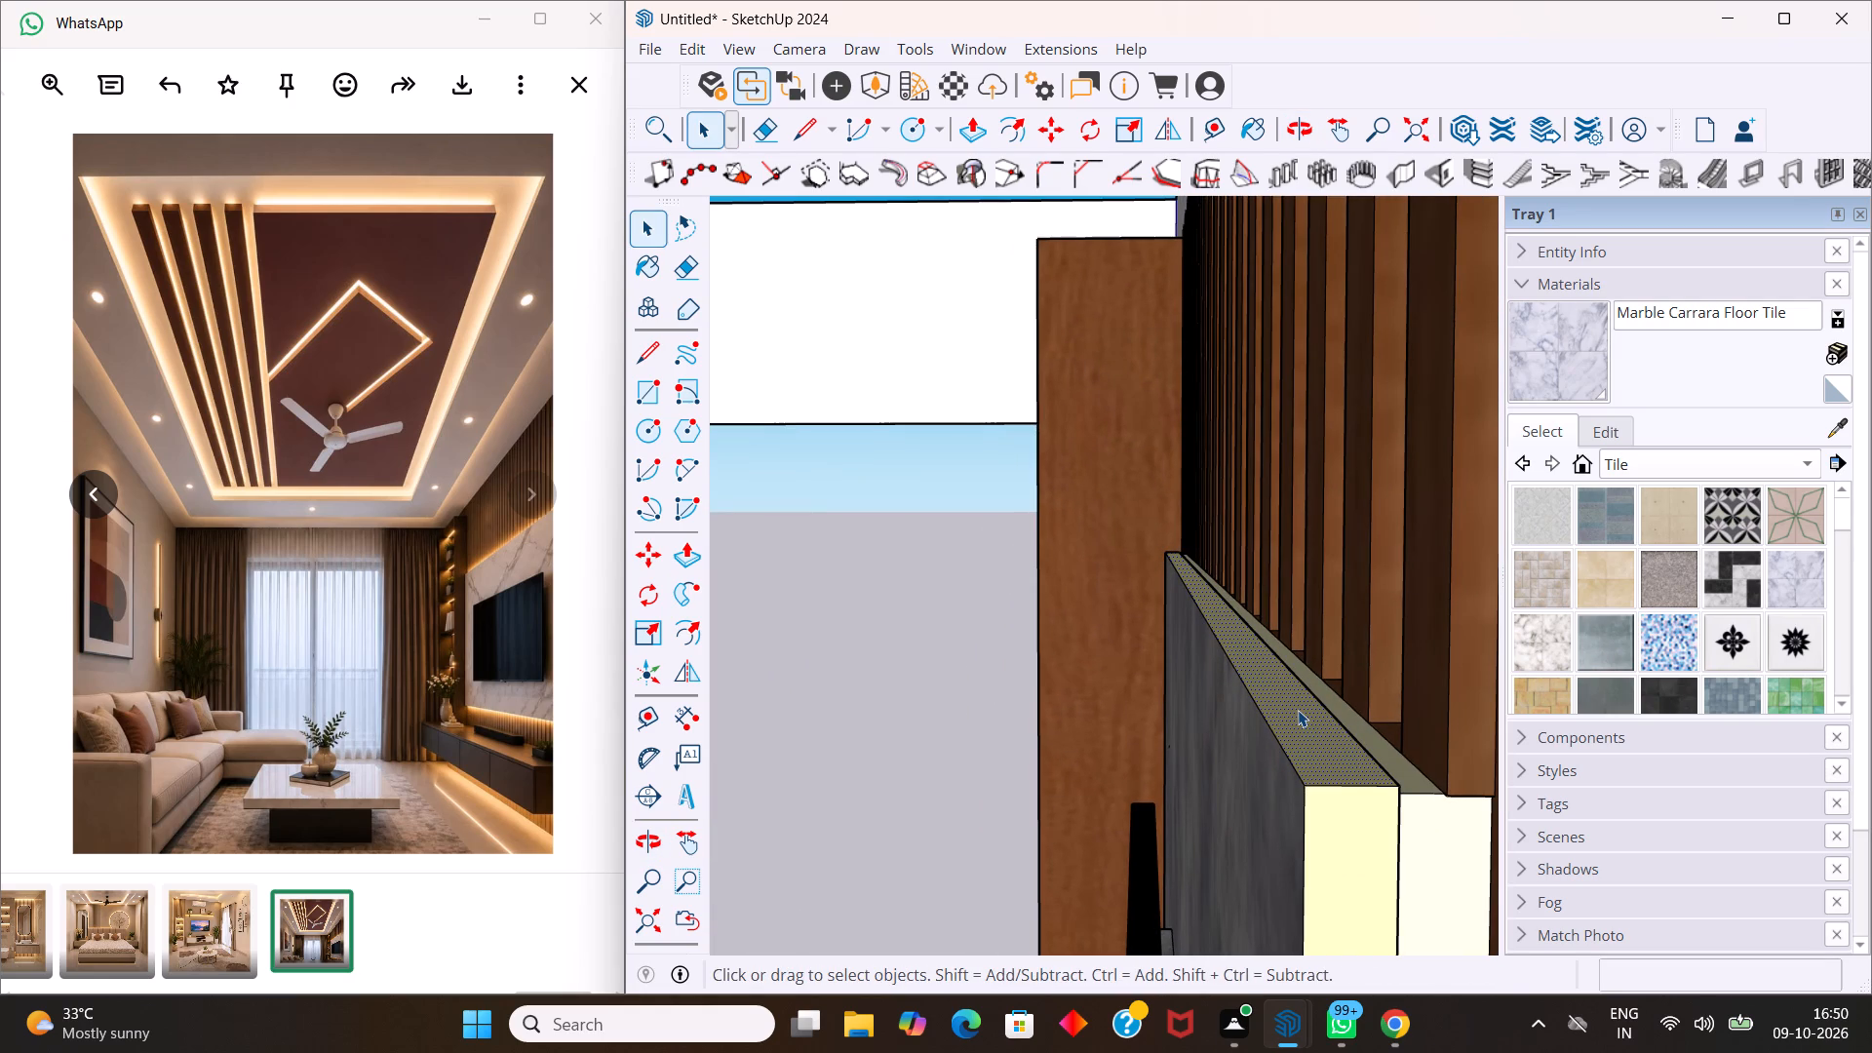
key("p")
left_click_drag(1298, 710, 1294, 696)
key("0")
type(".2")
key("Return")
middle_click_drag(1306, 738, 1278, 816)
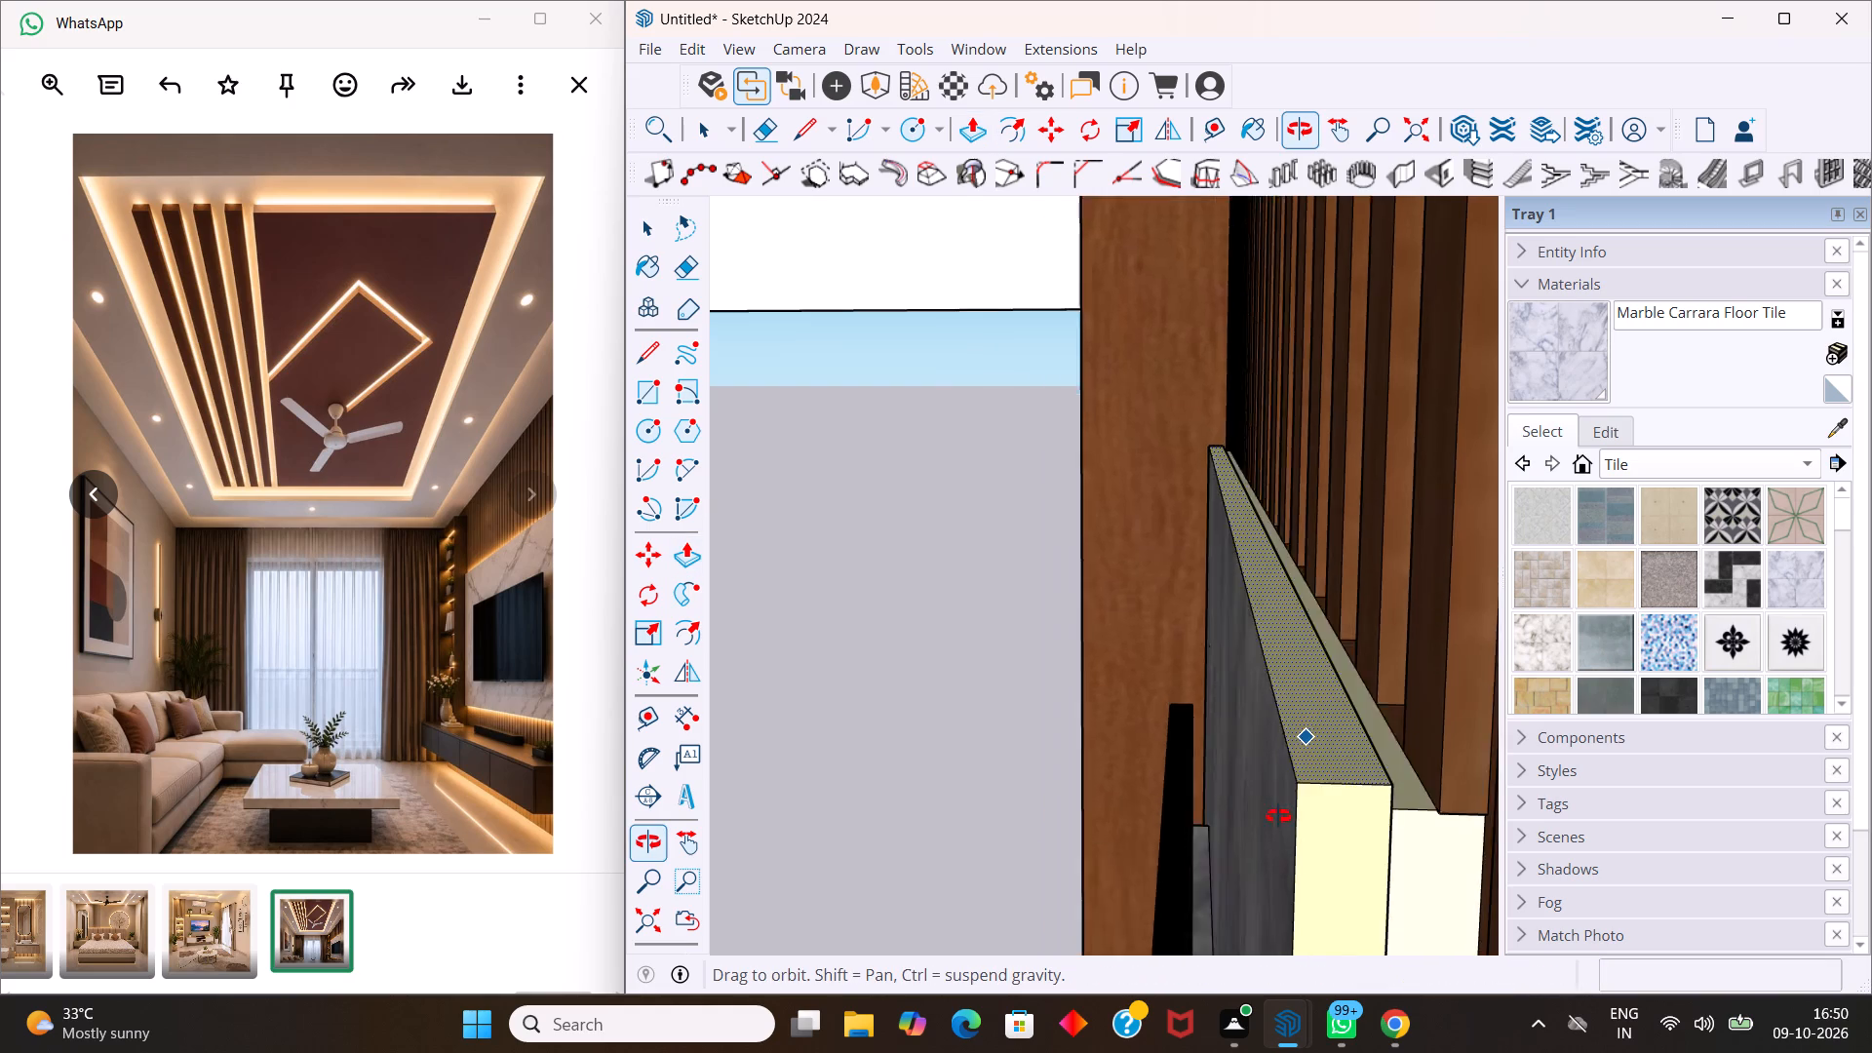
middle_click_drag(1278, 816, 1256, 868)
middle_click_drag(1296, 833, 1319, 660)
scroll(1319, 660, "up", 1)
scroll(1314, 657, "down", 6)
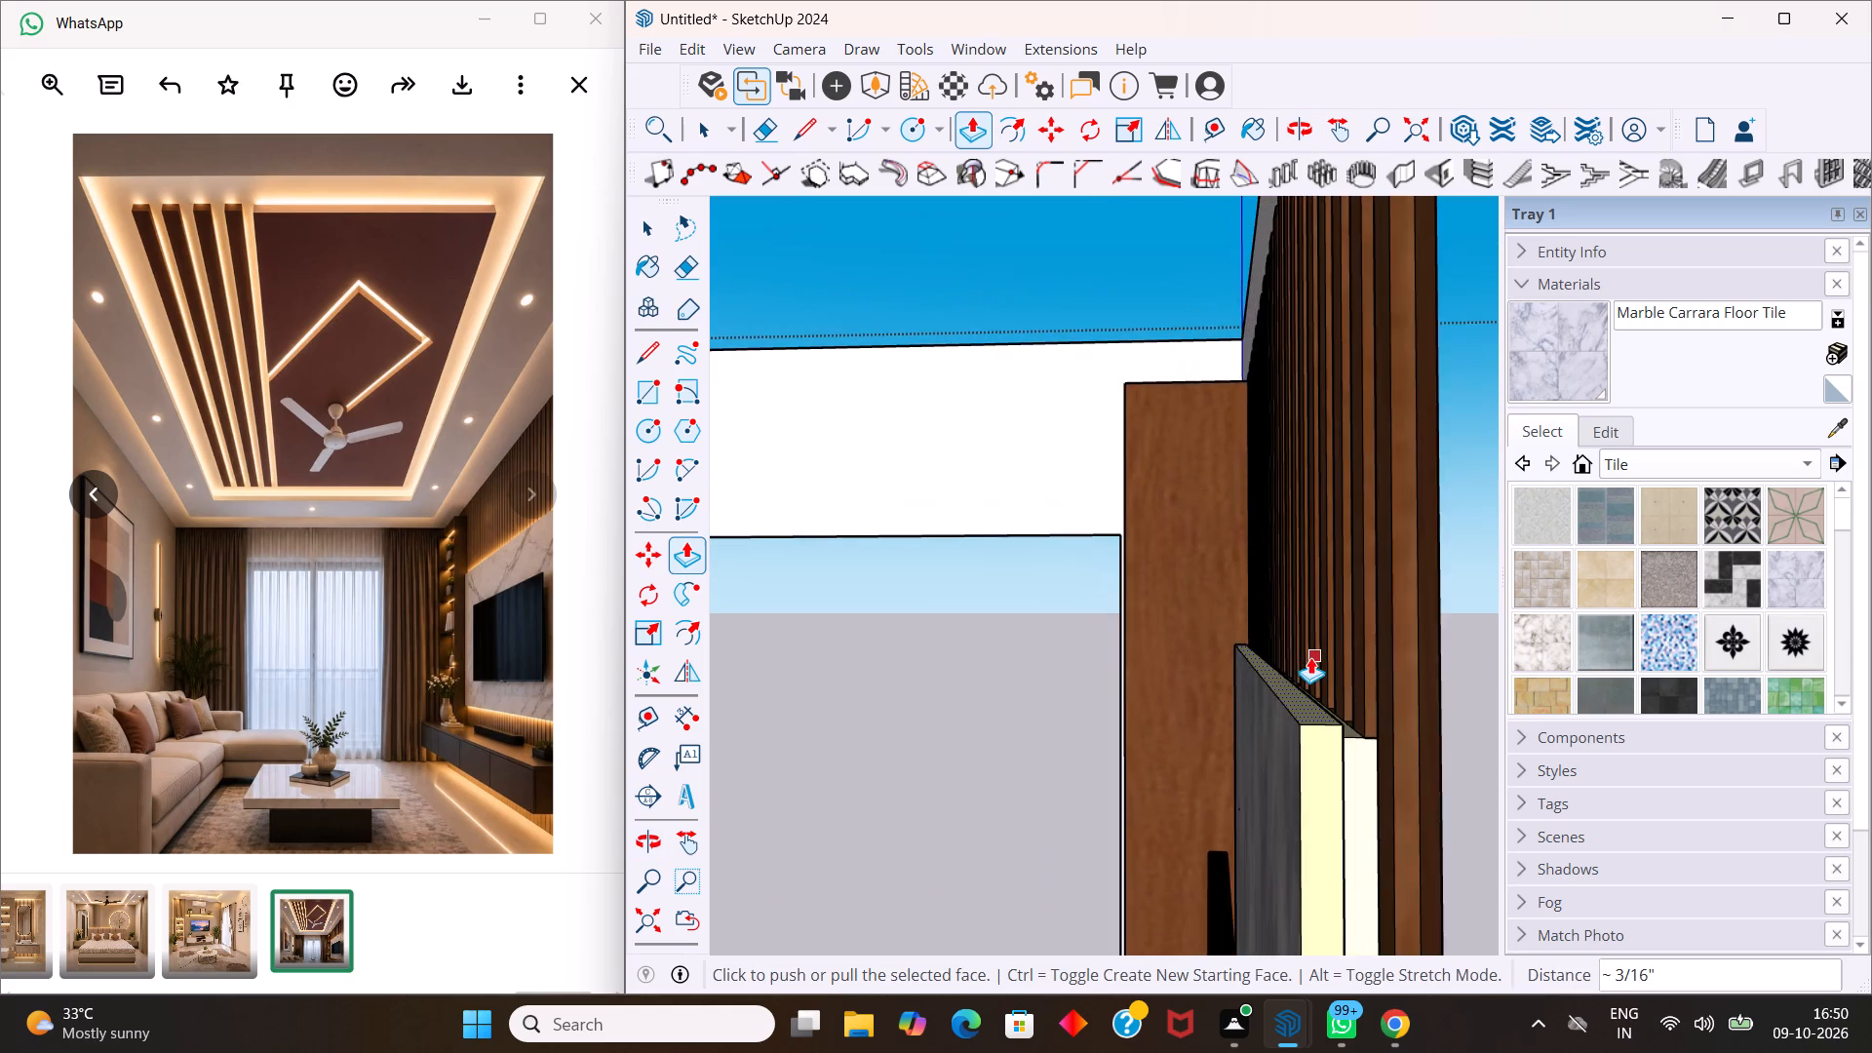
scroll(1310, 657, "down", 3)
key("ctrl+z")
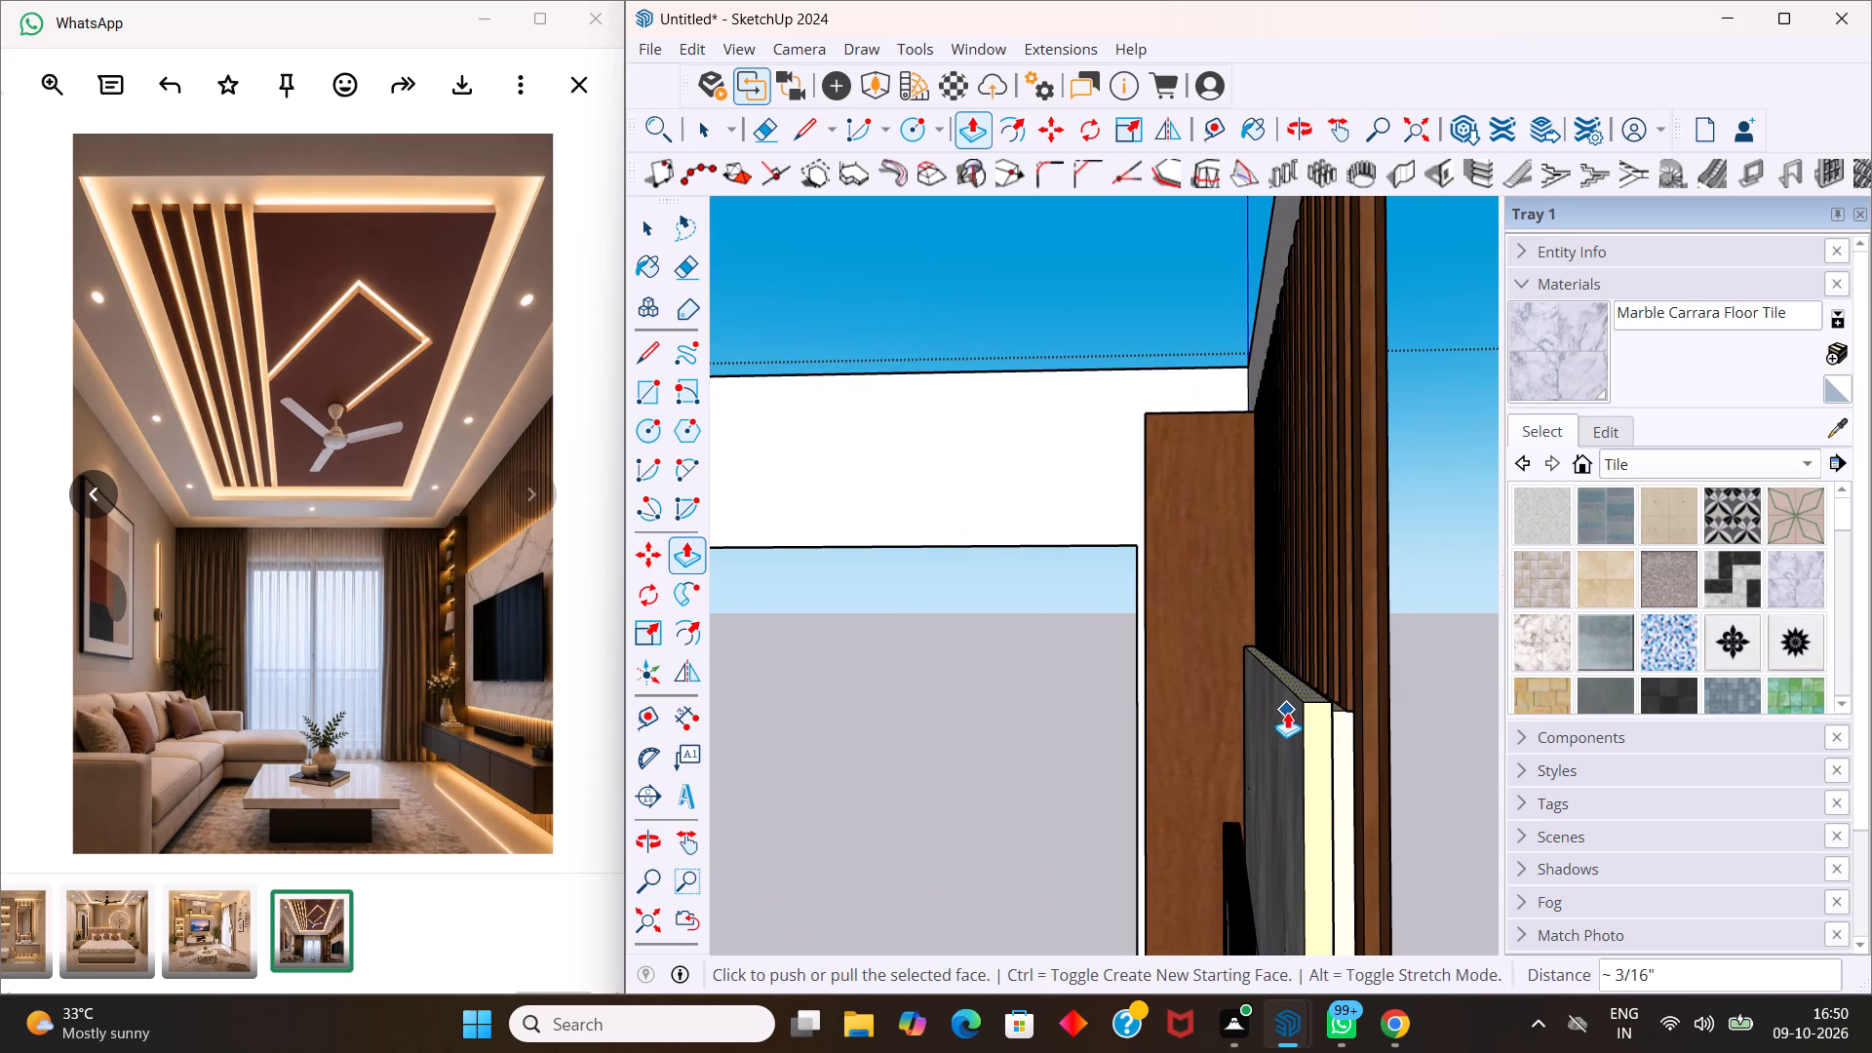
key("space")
Examine the top, far side and bottom edge faces of the grey stone panel behind the TV.
scroll(1293, 718, "down", 3)
scroll(1309, 714, "up", 2)
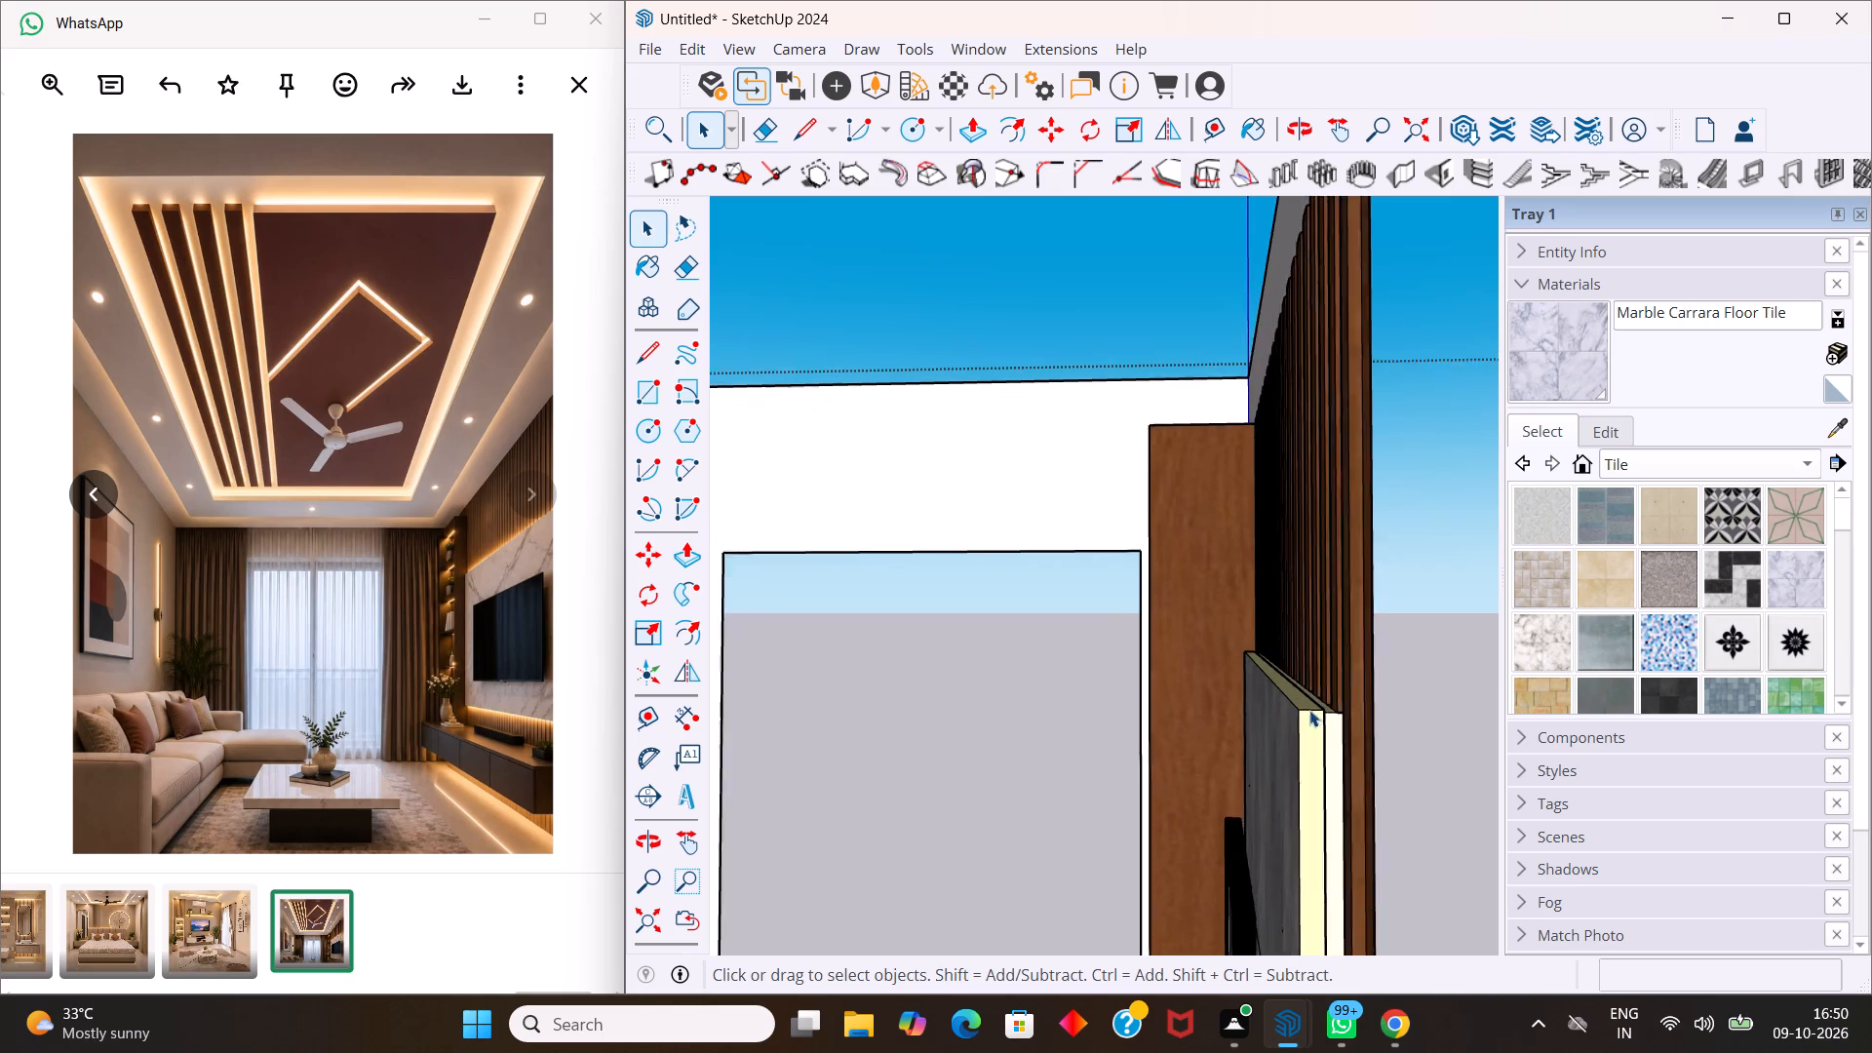
scroll(1309, 710, "up", 14)
left_click(1301, 722)
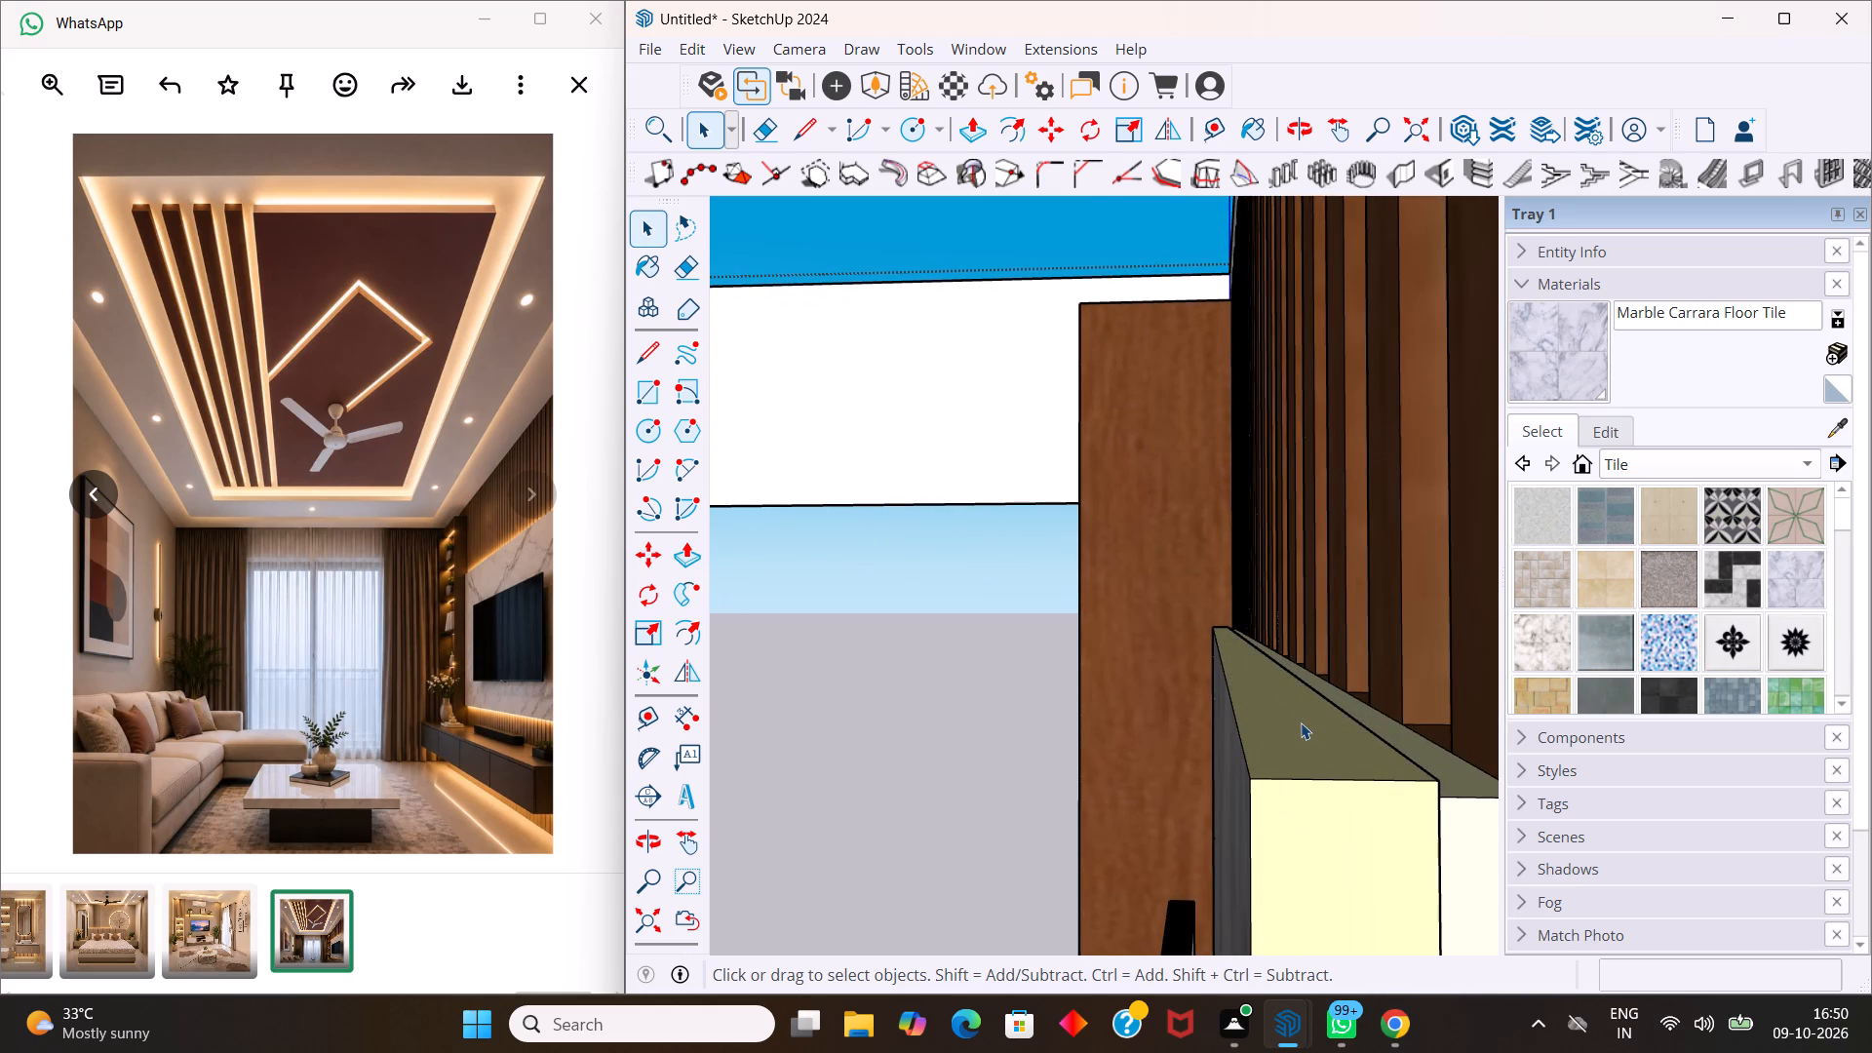
left_click(1315, 799, "ctrl")
scroll(1209, 794, "down", 11)
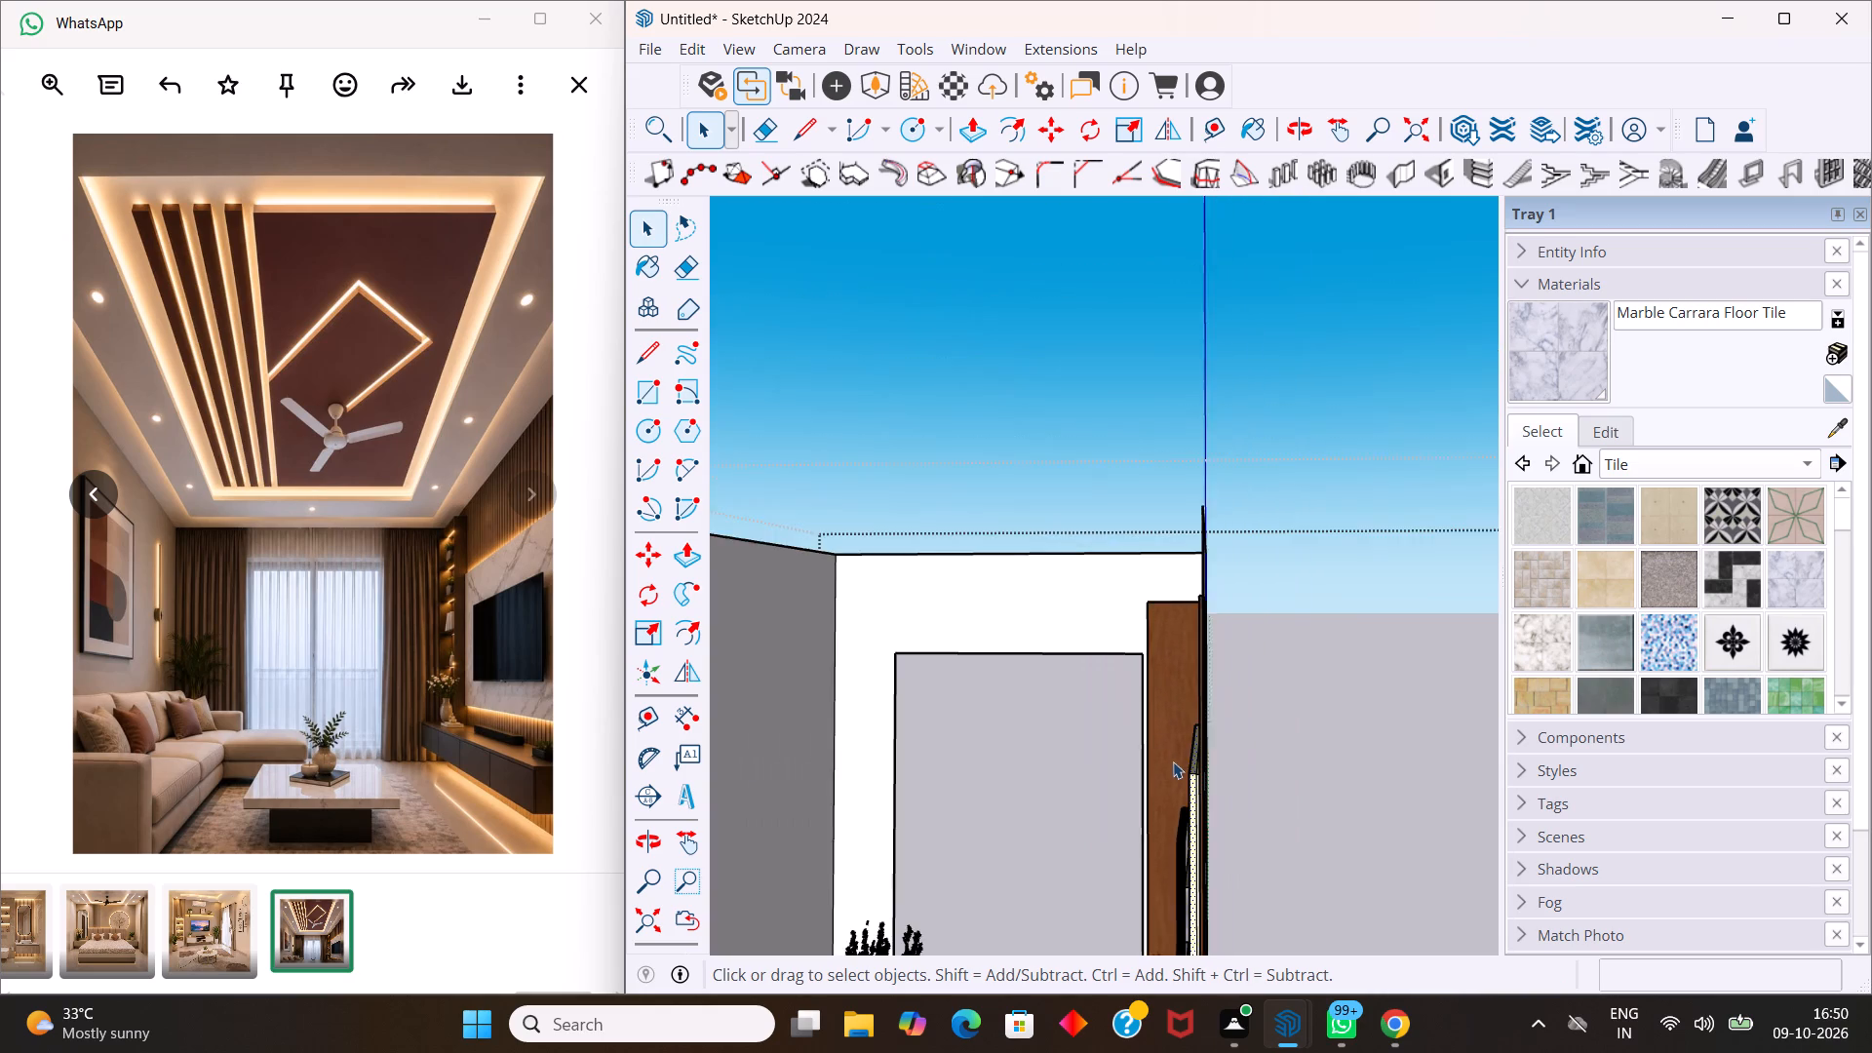
middle_click_drag(1163, 764, 1313, 548)
middle_click_drag(1382, 674, 1264, 686)
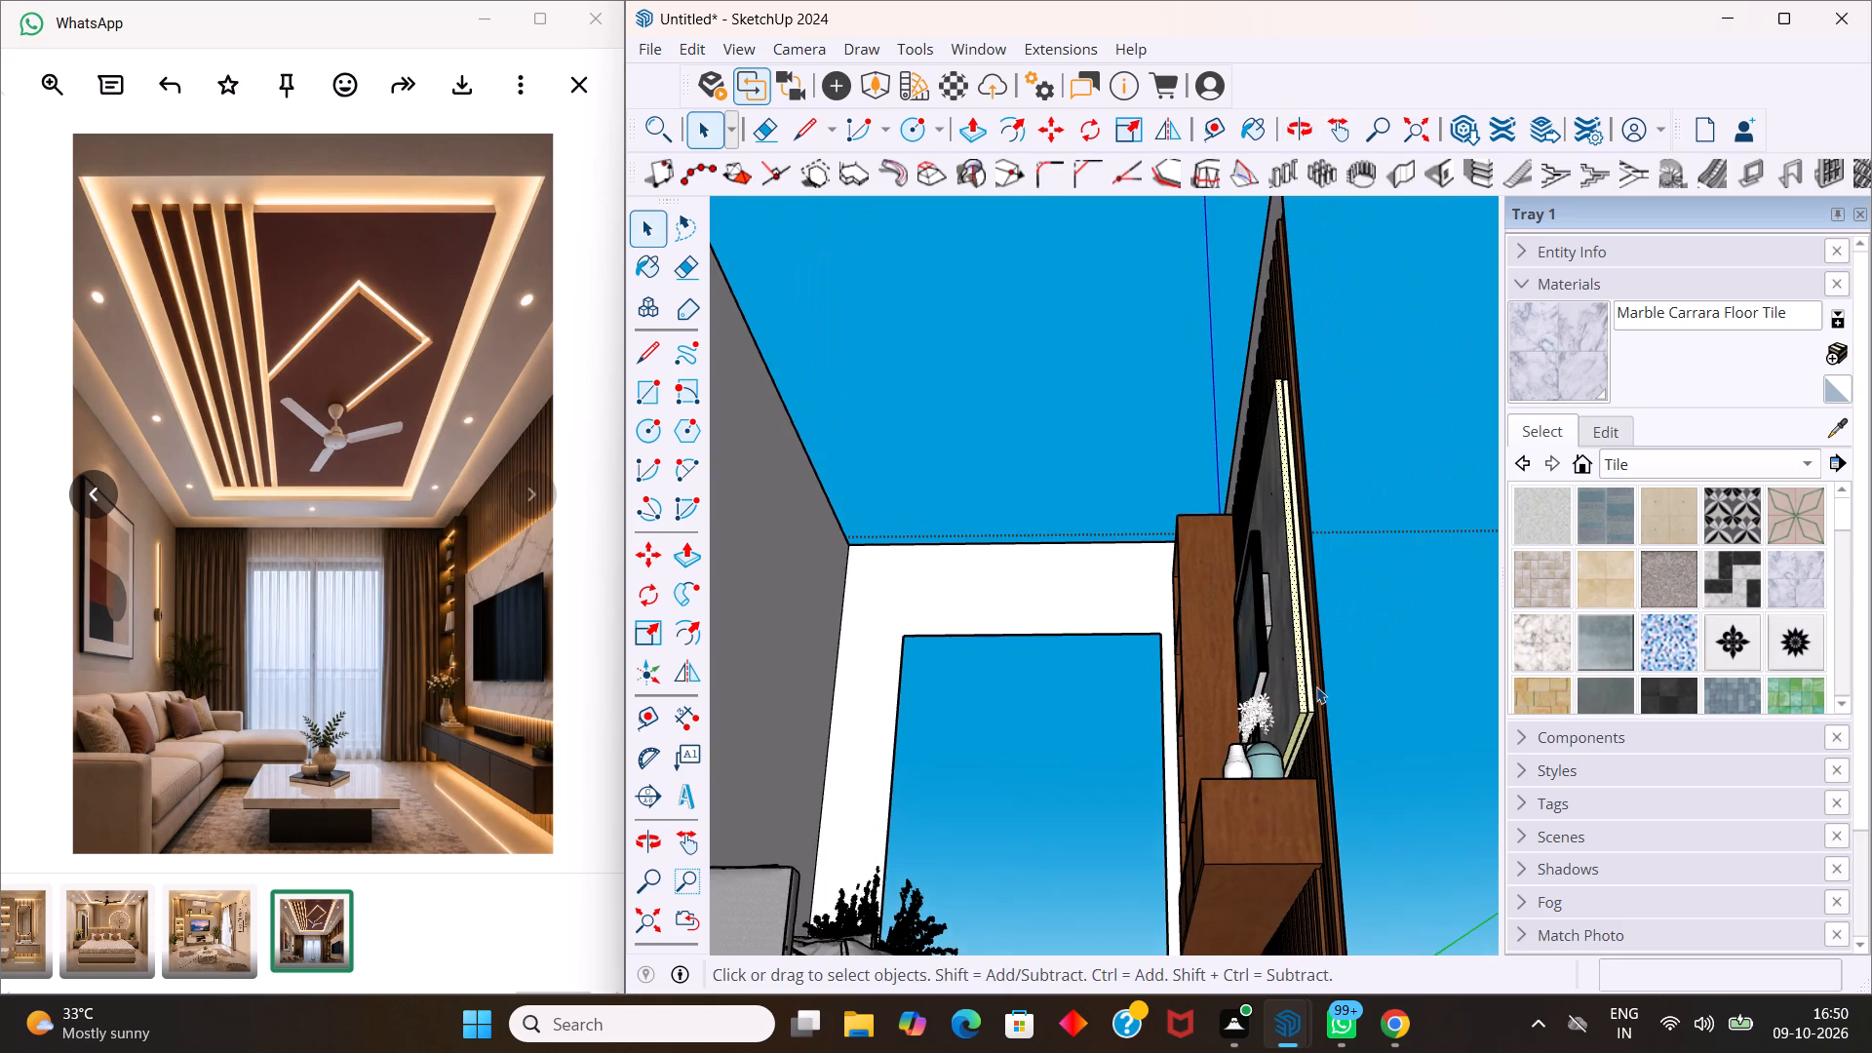
scroll(1316, 686, "up", 12)
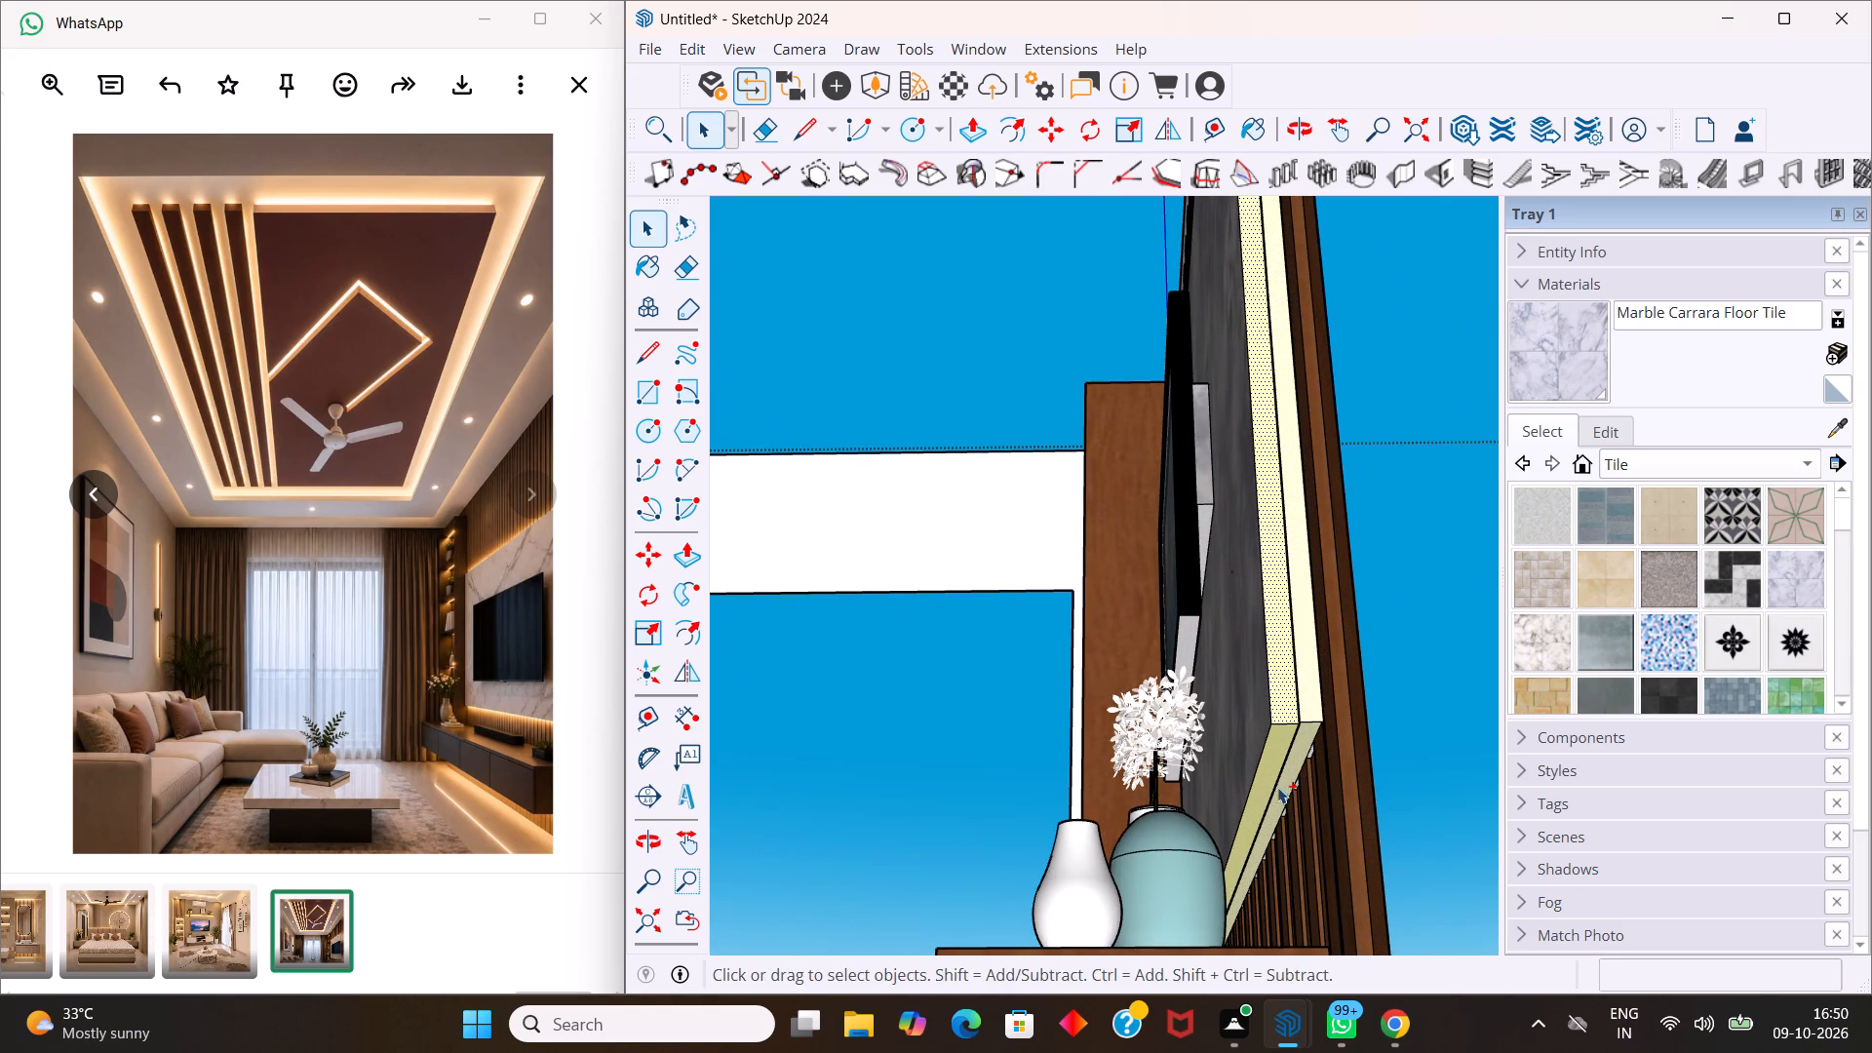
left_click(1269, 773, "ctrl")
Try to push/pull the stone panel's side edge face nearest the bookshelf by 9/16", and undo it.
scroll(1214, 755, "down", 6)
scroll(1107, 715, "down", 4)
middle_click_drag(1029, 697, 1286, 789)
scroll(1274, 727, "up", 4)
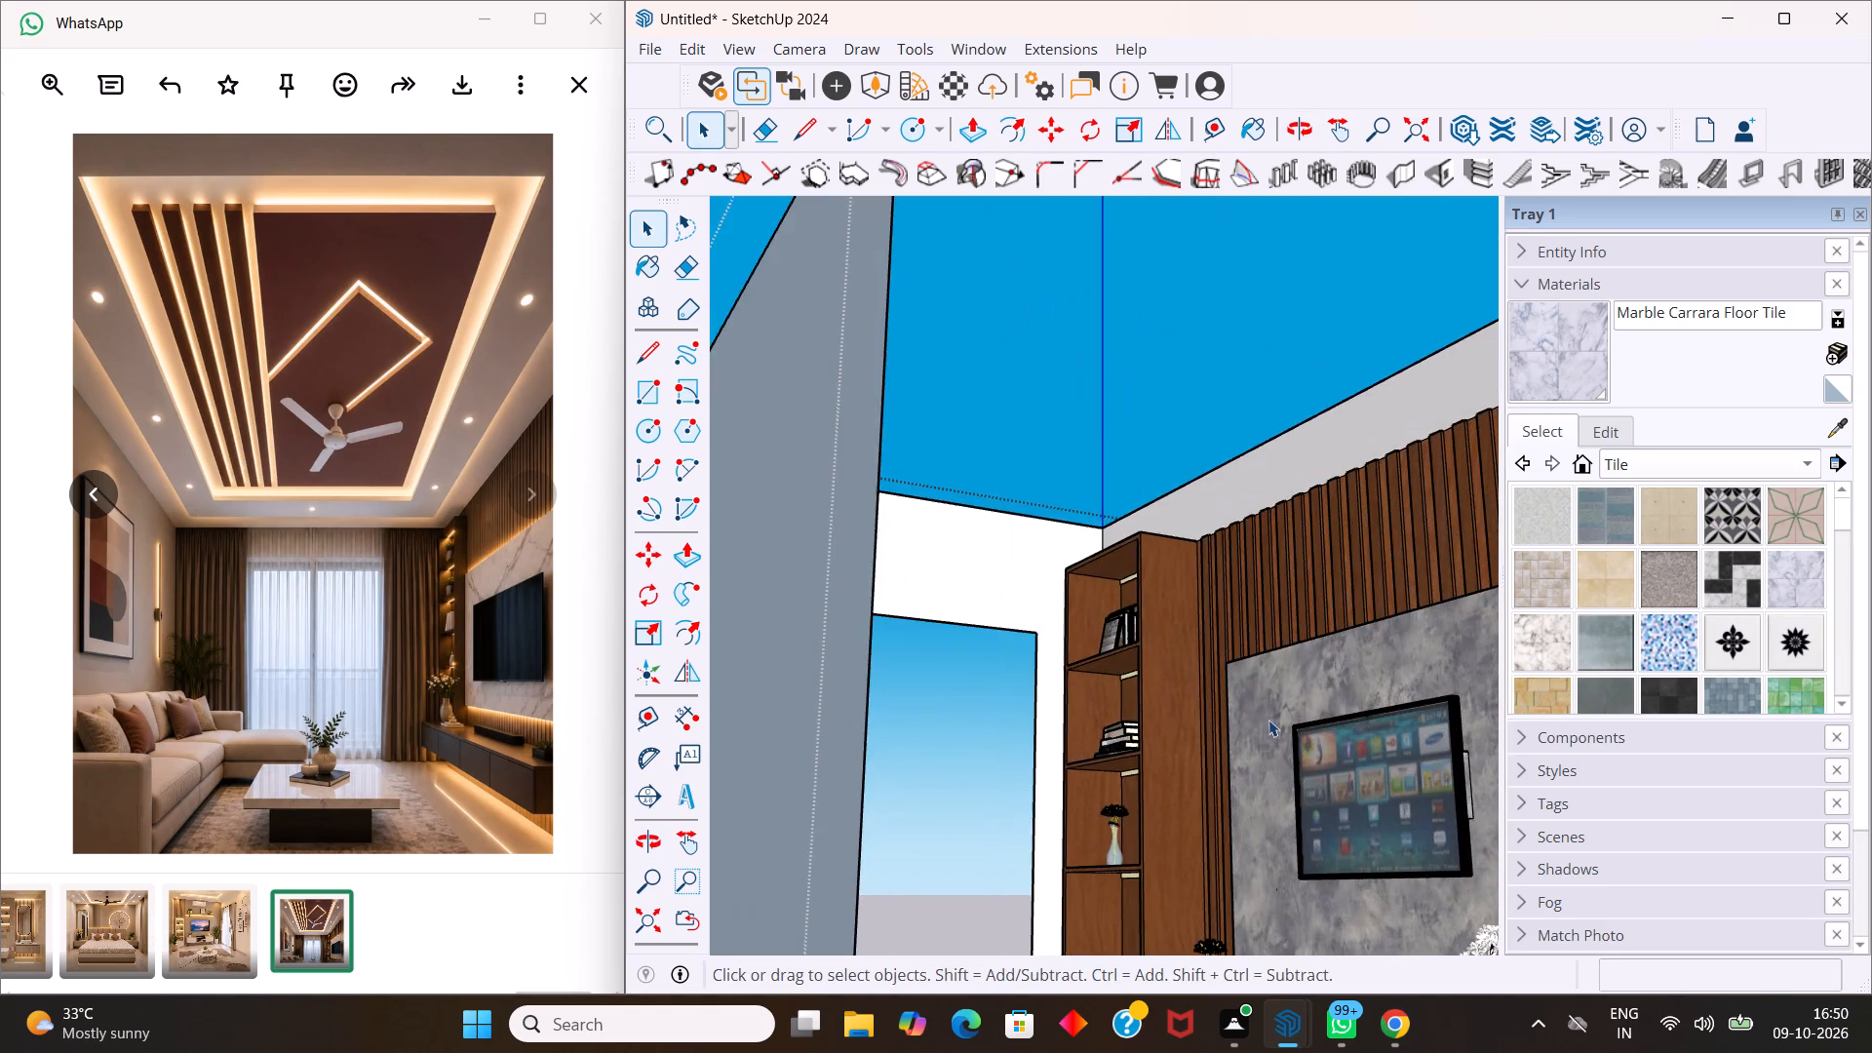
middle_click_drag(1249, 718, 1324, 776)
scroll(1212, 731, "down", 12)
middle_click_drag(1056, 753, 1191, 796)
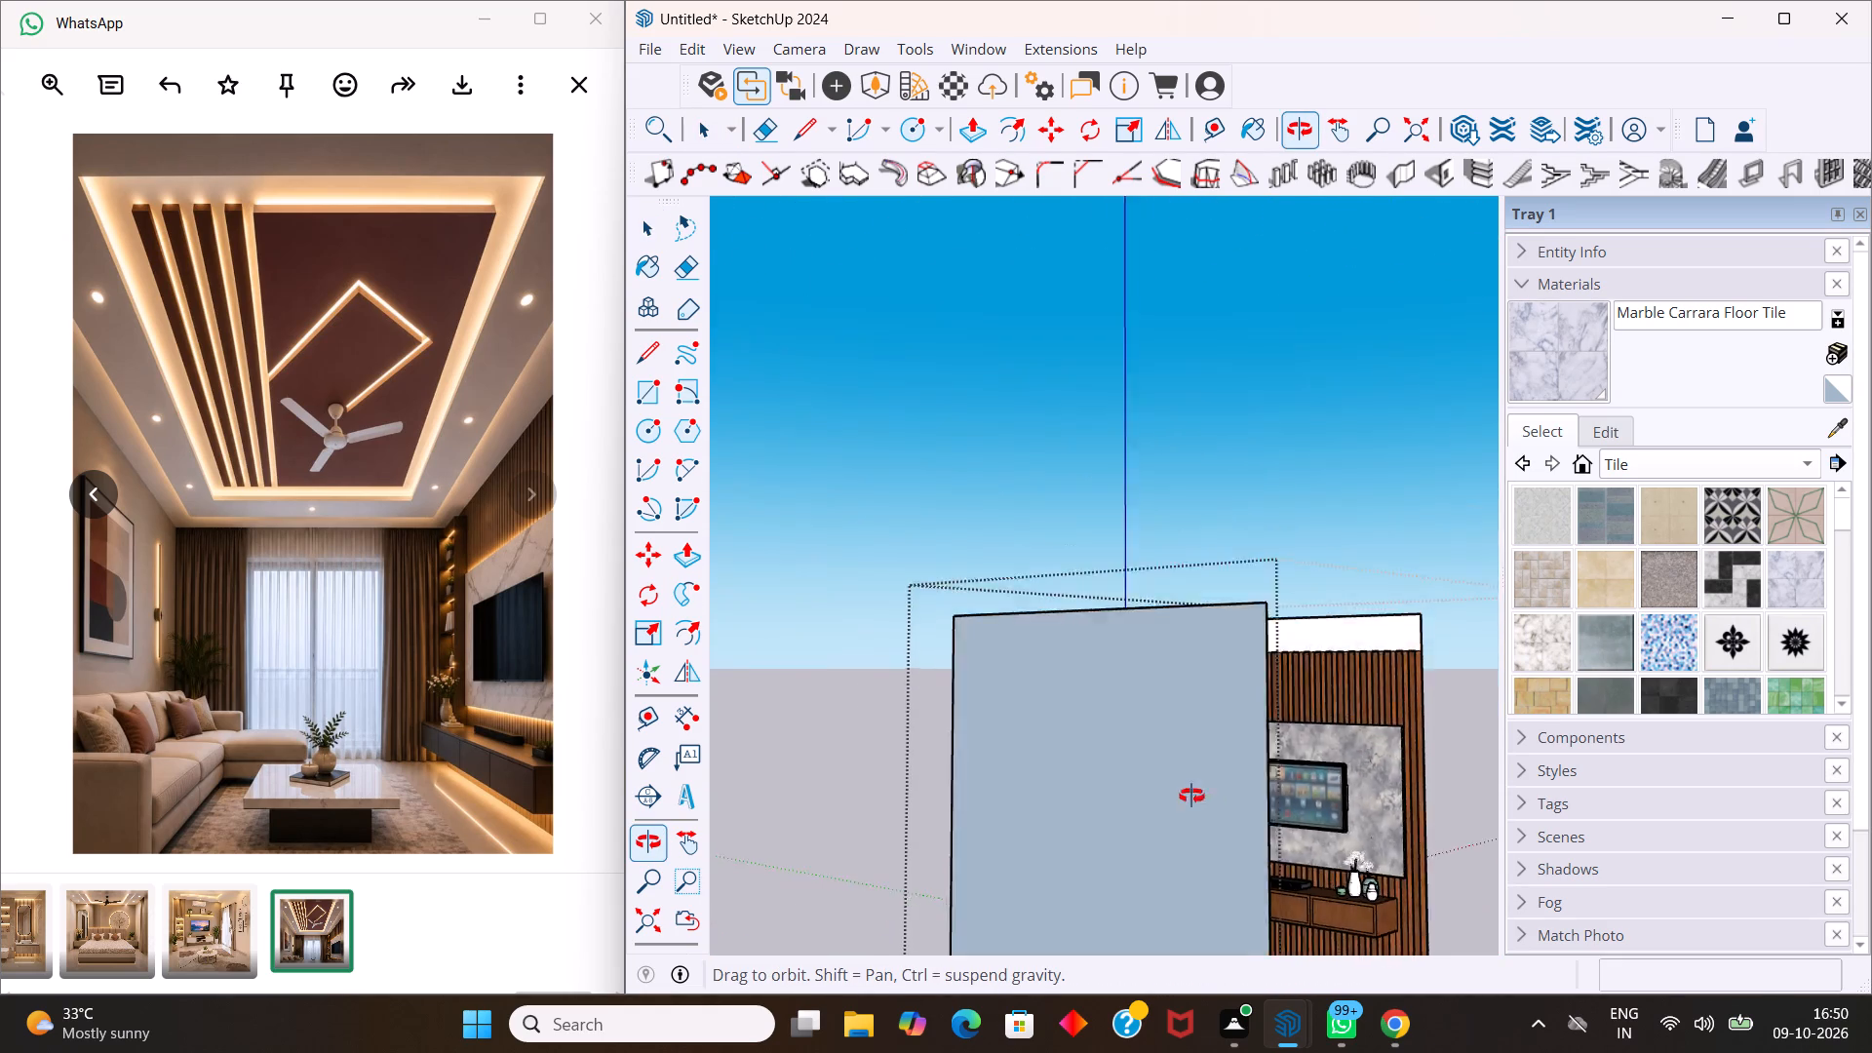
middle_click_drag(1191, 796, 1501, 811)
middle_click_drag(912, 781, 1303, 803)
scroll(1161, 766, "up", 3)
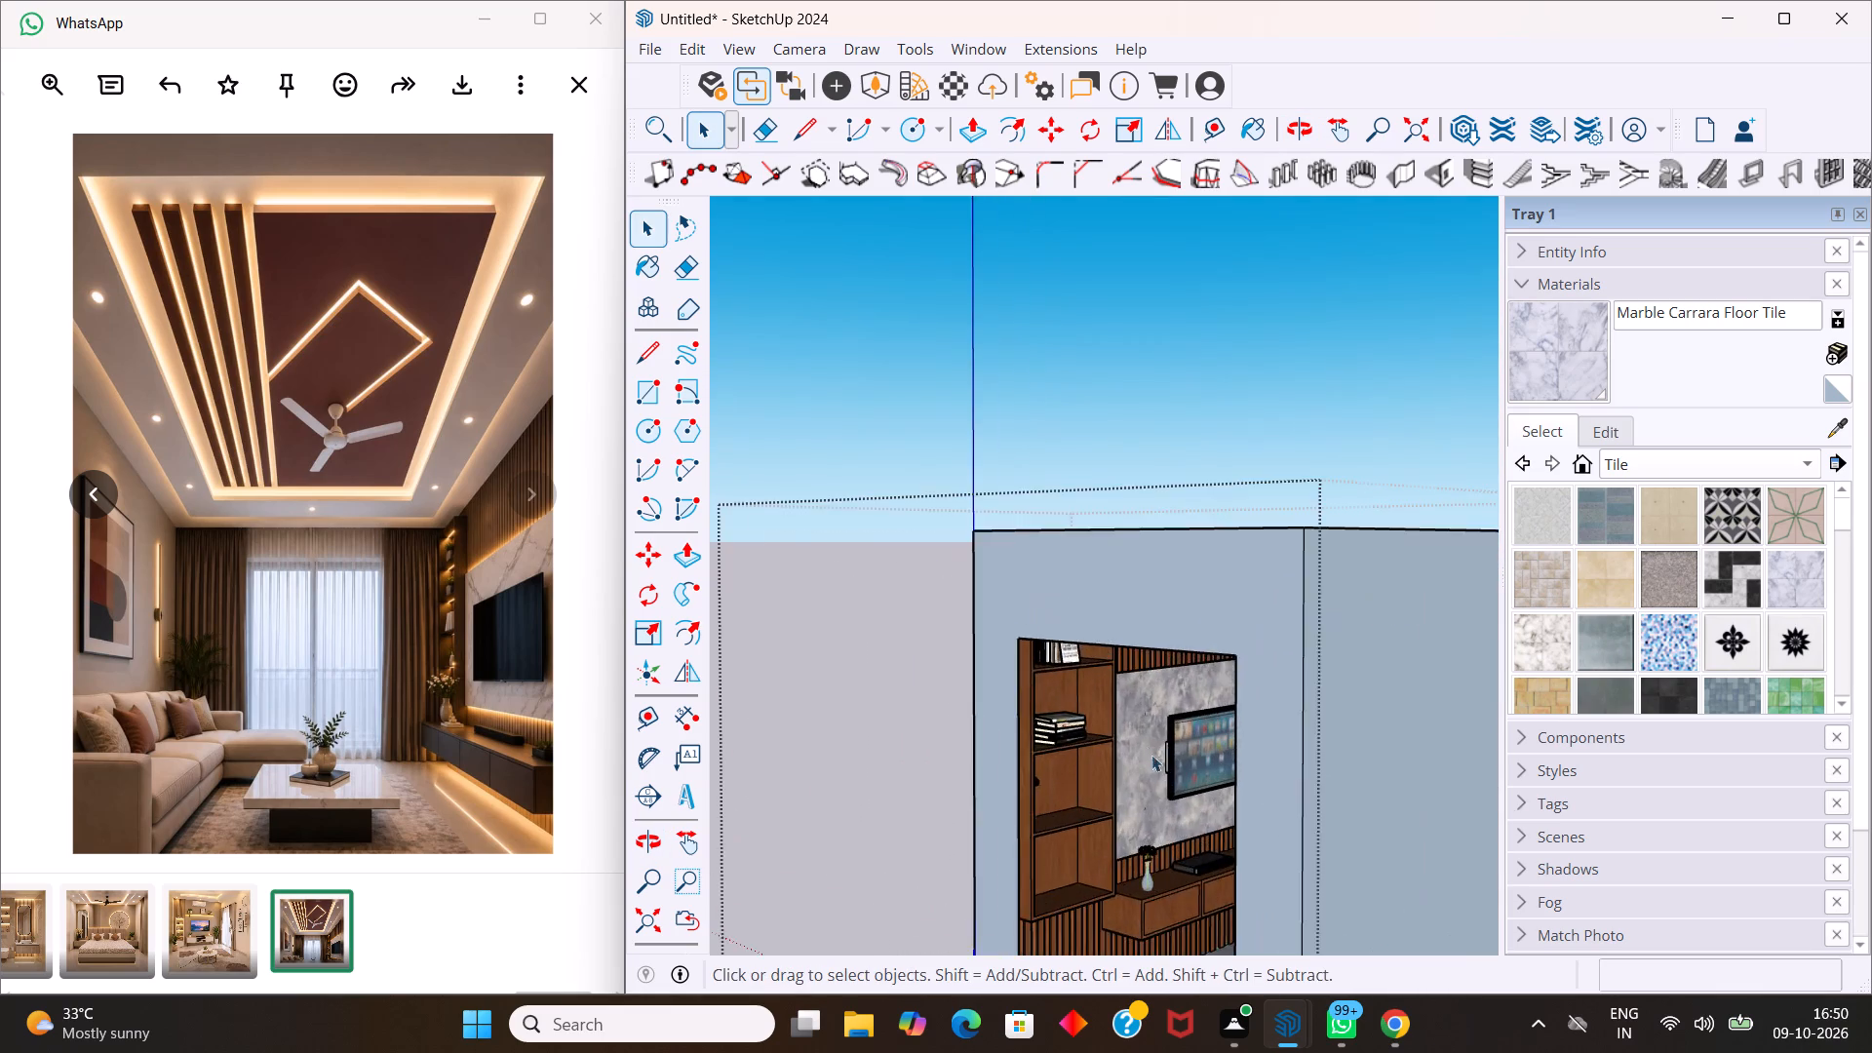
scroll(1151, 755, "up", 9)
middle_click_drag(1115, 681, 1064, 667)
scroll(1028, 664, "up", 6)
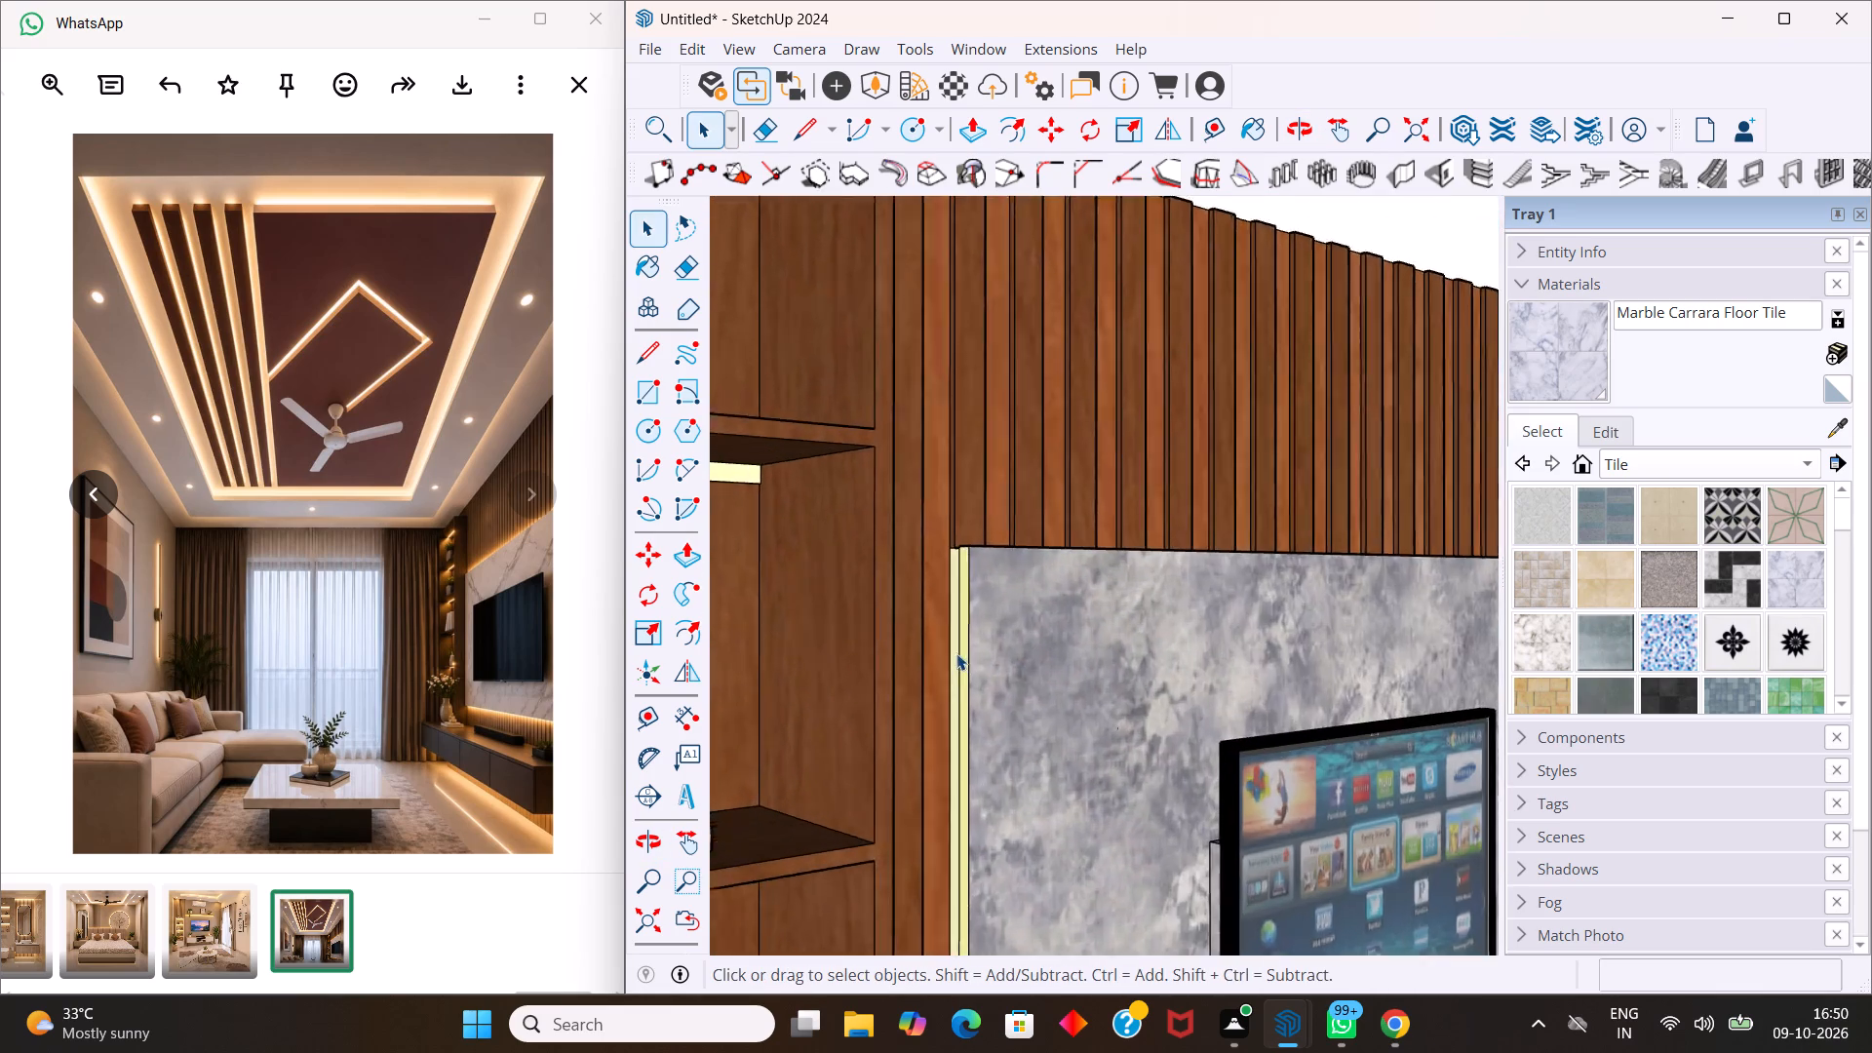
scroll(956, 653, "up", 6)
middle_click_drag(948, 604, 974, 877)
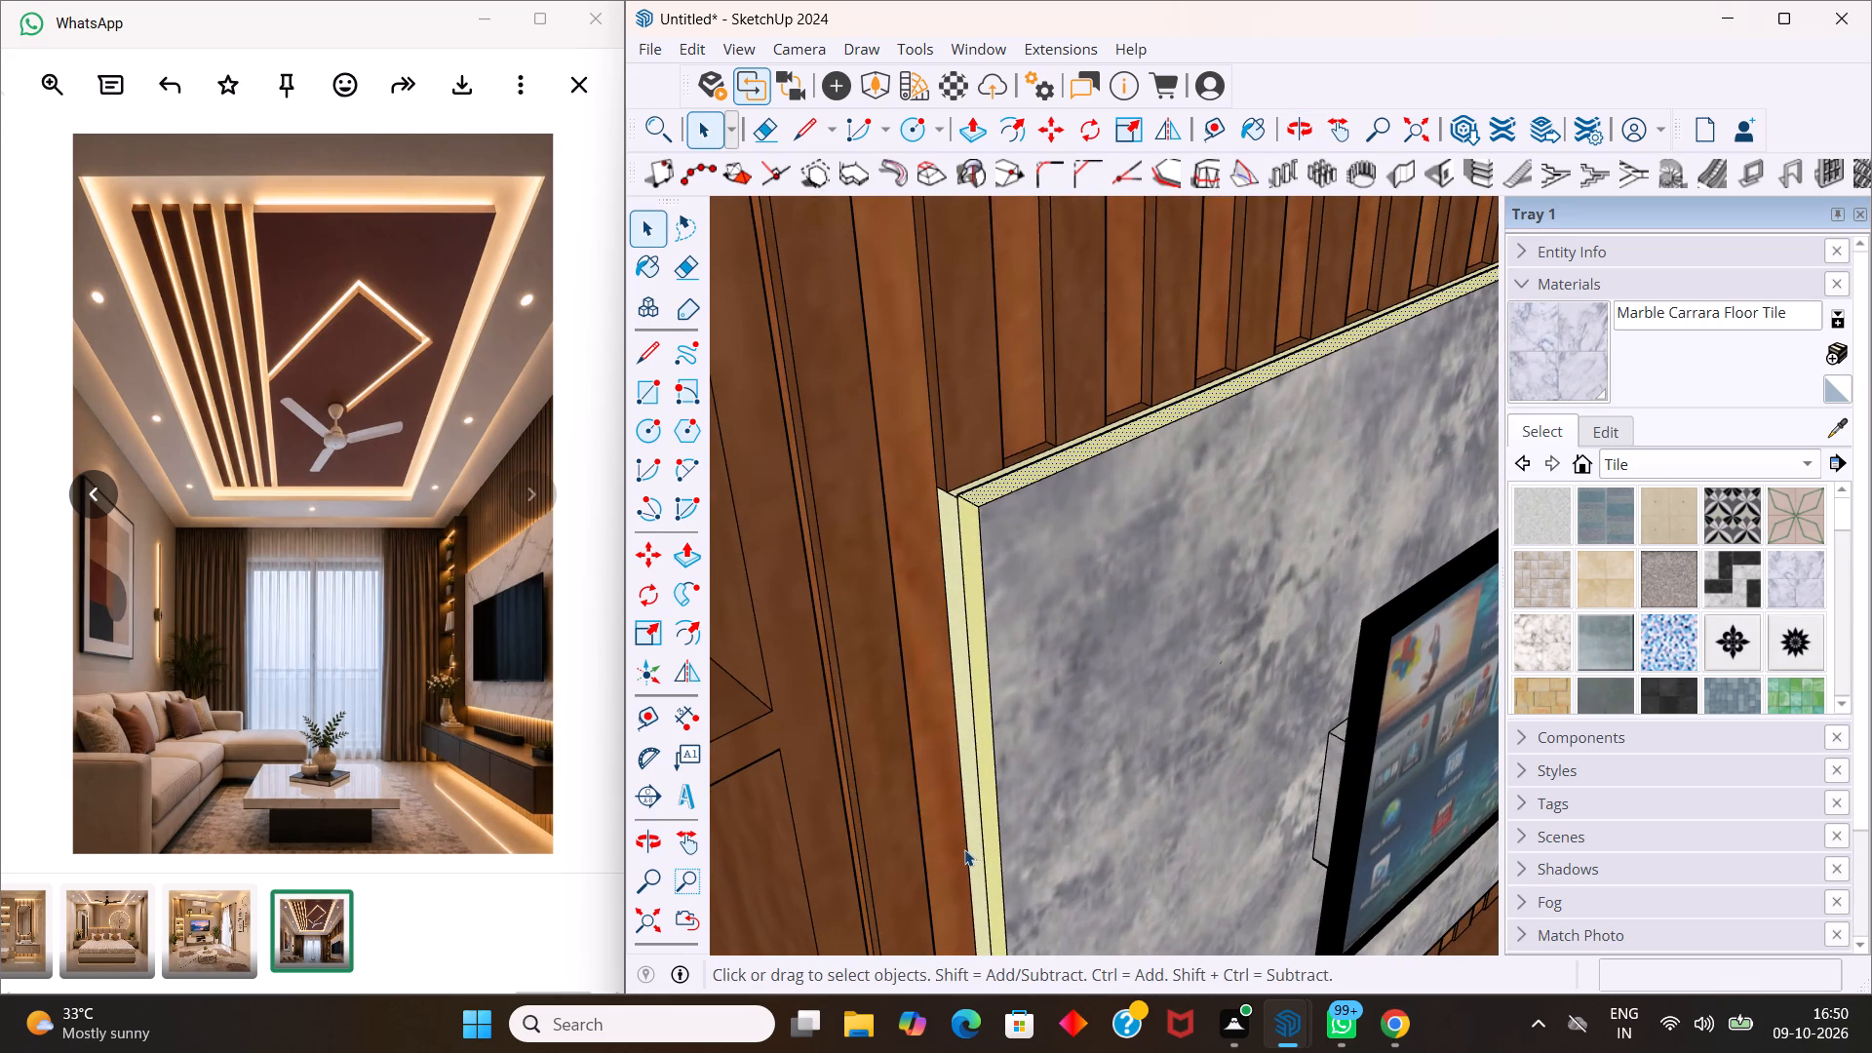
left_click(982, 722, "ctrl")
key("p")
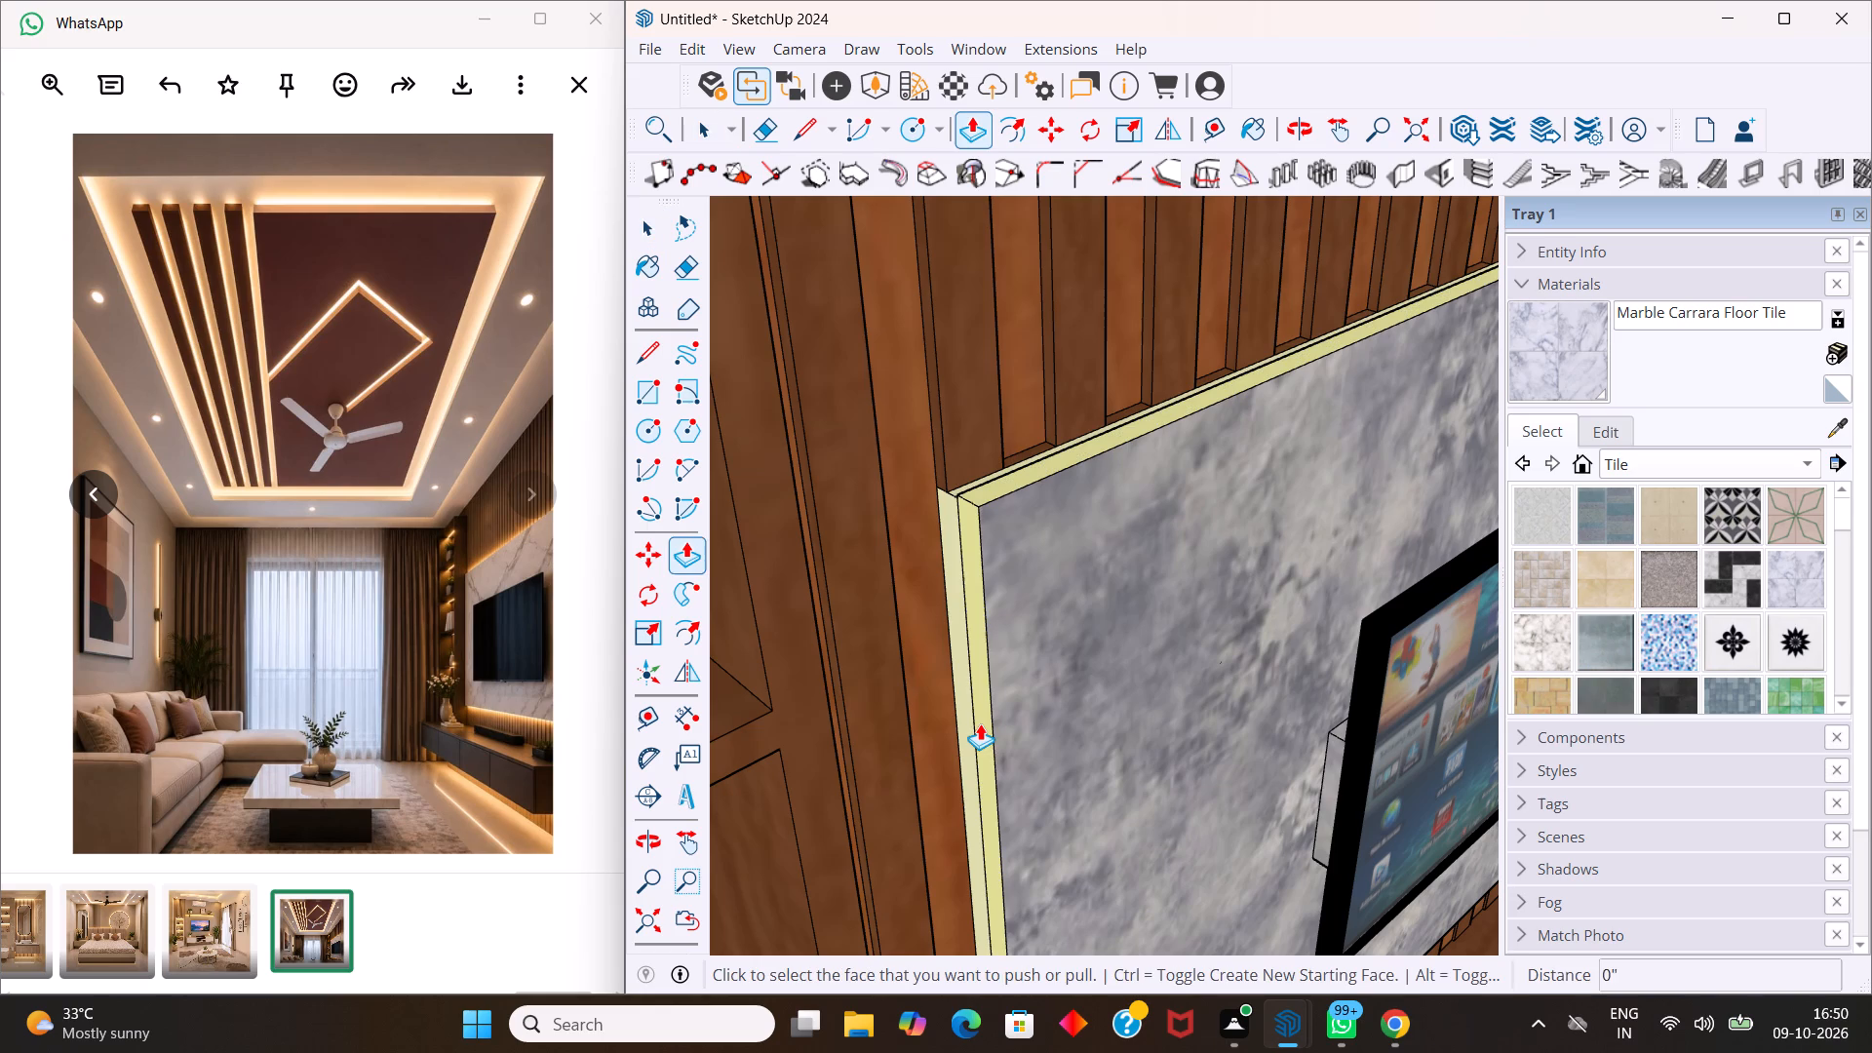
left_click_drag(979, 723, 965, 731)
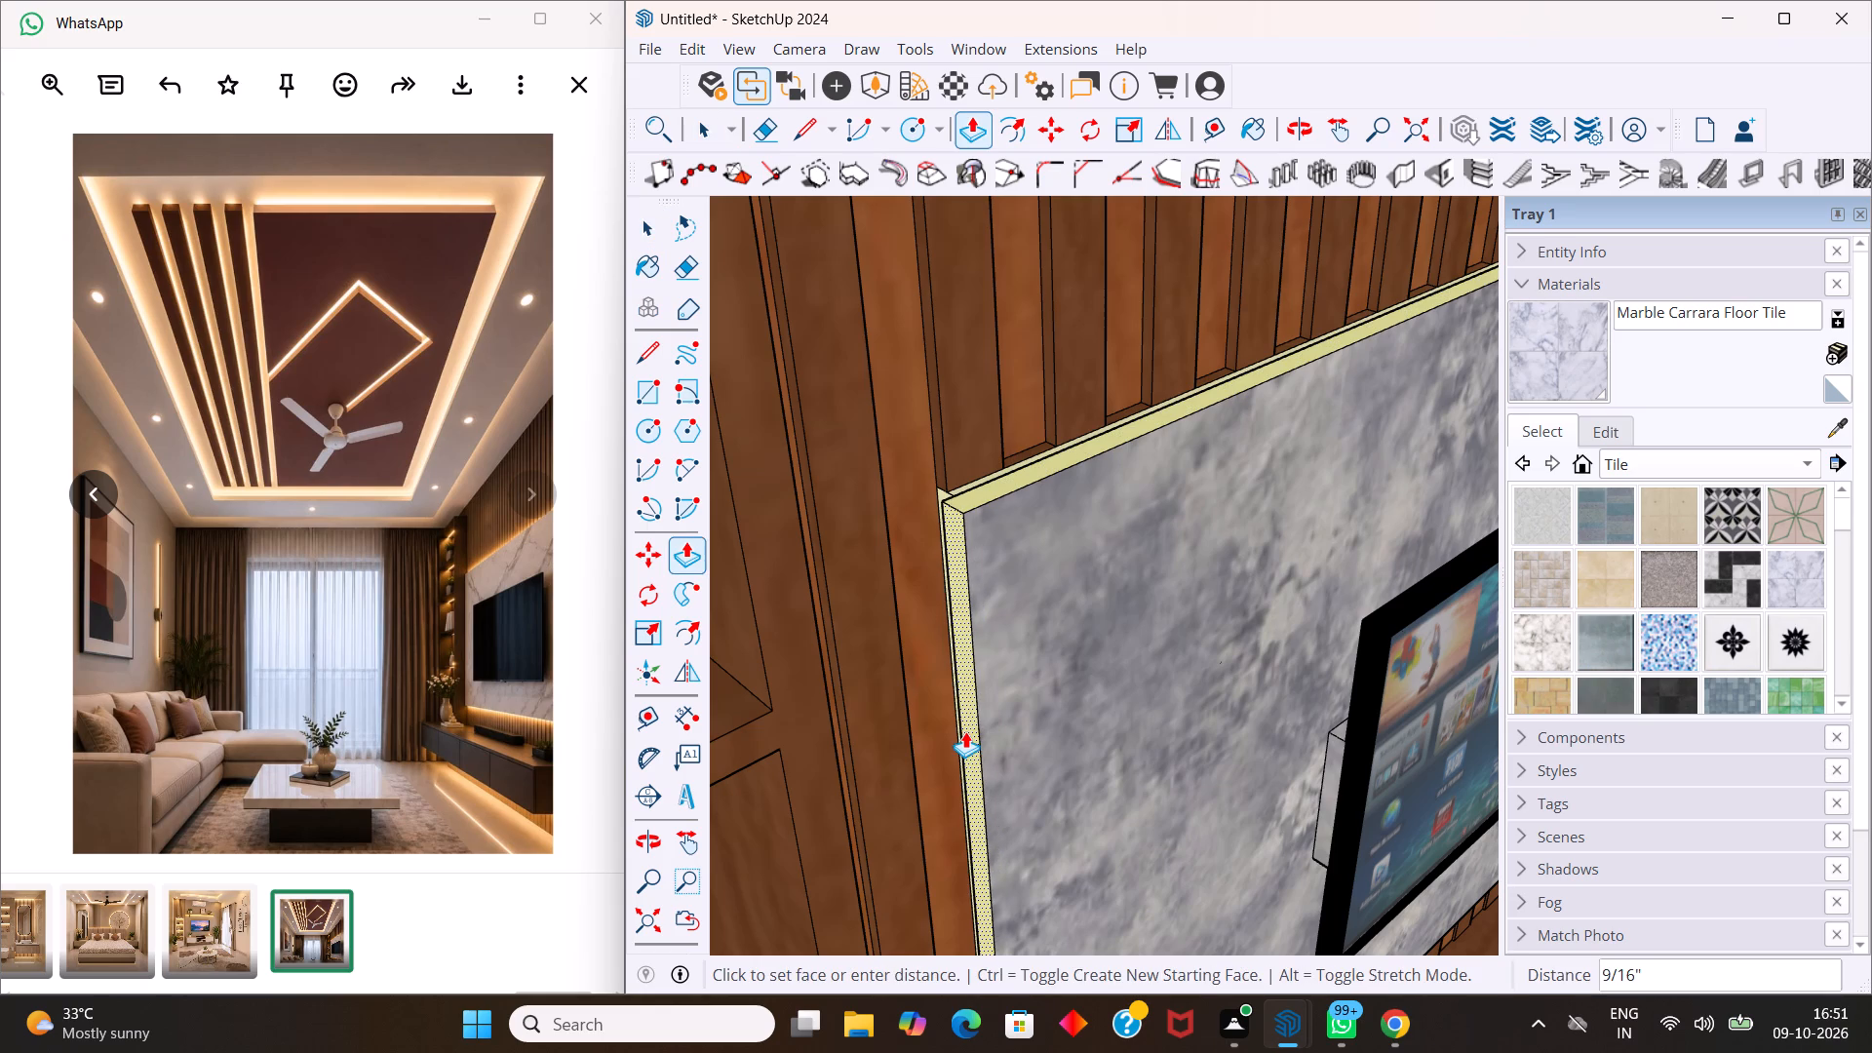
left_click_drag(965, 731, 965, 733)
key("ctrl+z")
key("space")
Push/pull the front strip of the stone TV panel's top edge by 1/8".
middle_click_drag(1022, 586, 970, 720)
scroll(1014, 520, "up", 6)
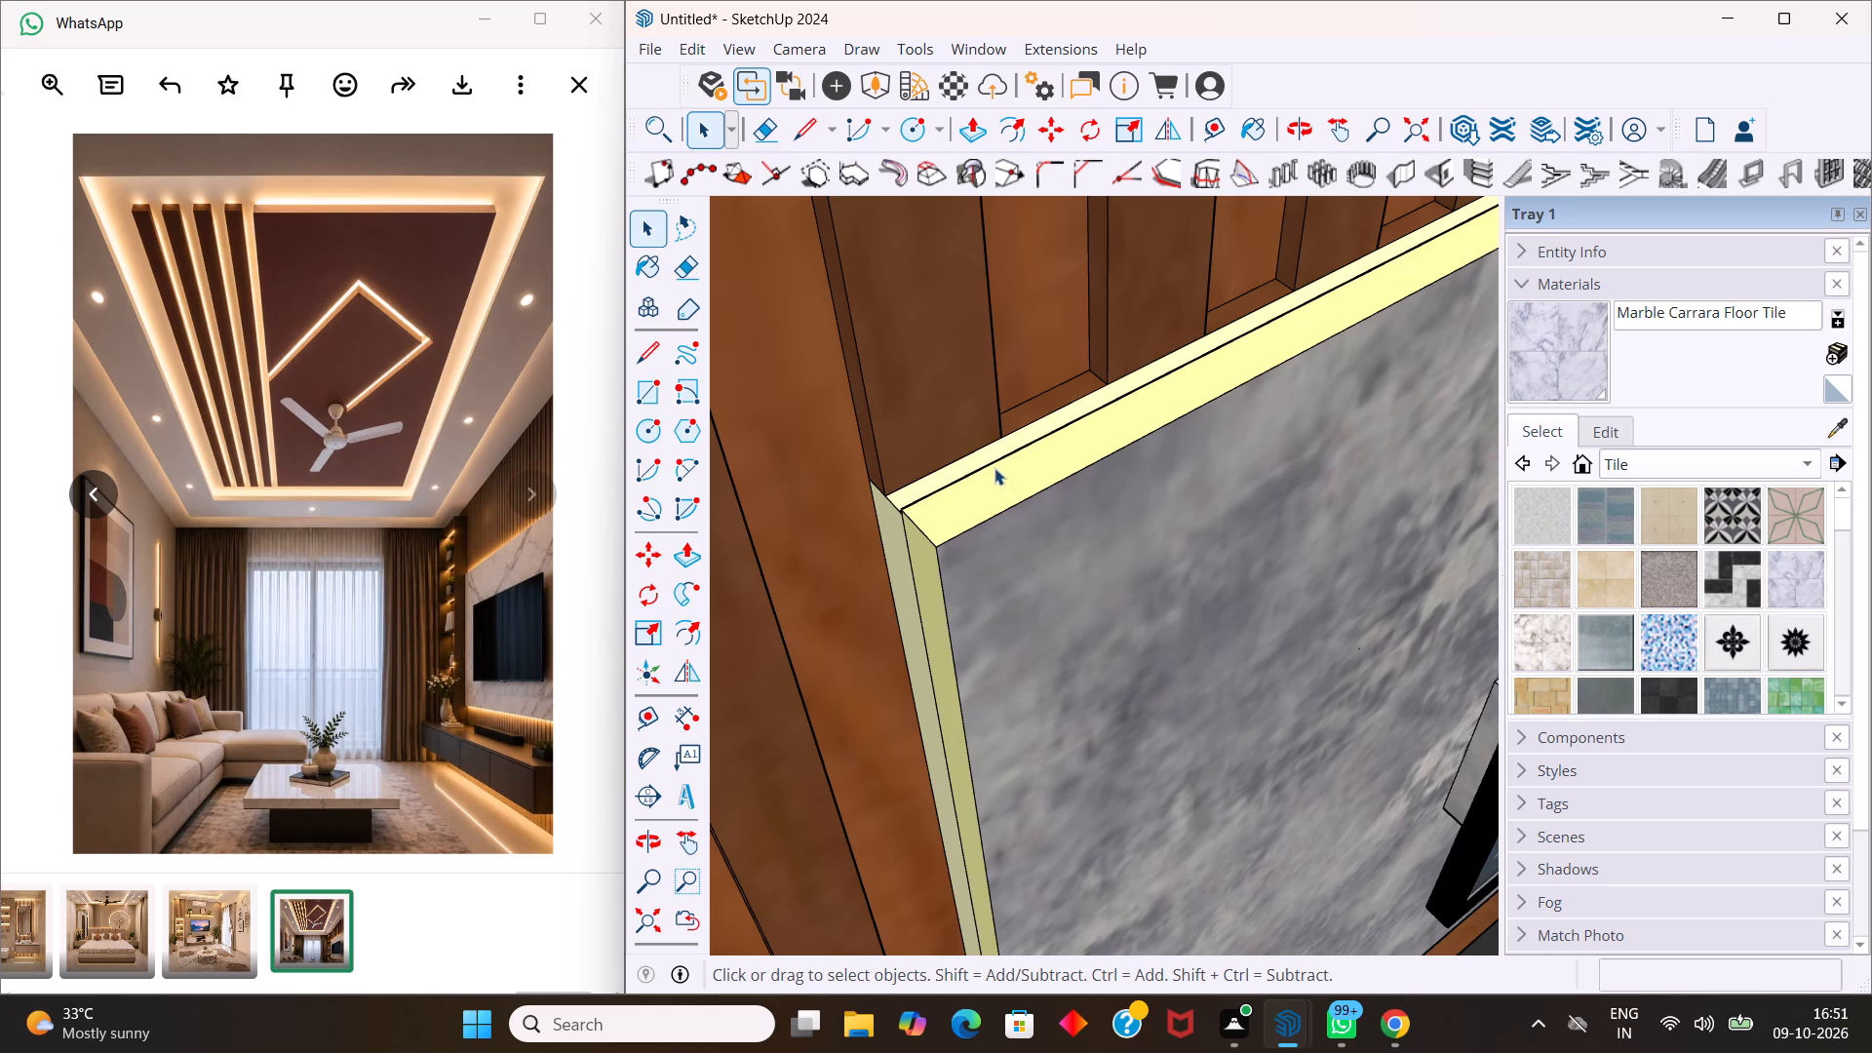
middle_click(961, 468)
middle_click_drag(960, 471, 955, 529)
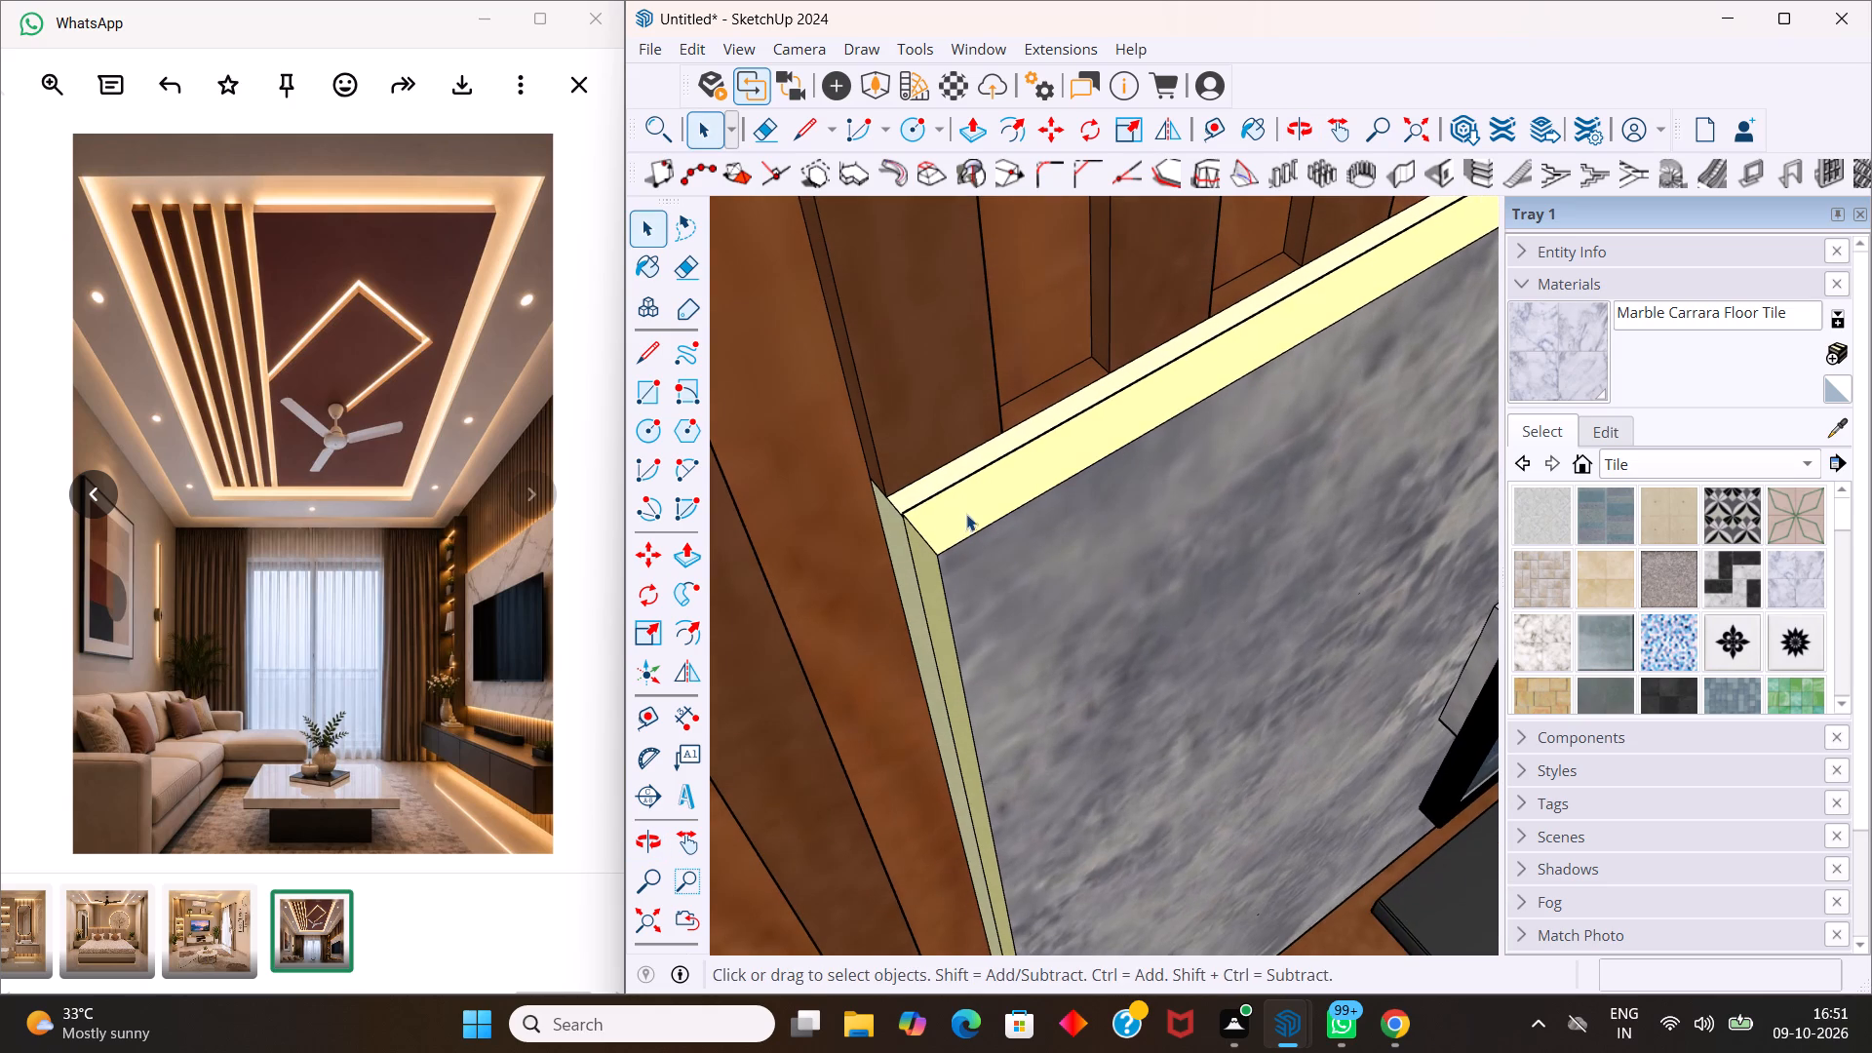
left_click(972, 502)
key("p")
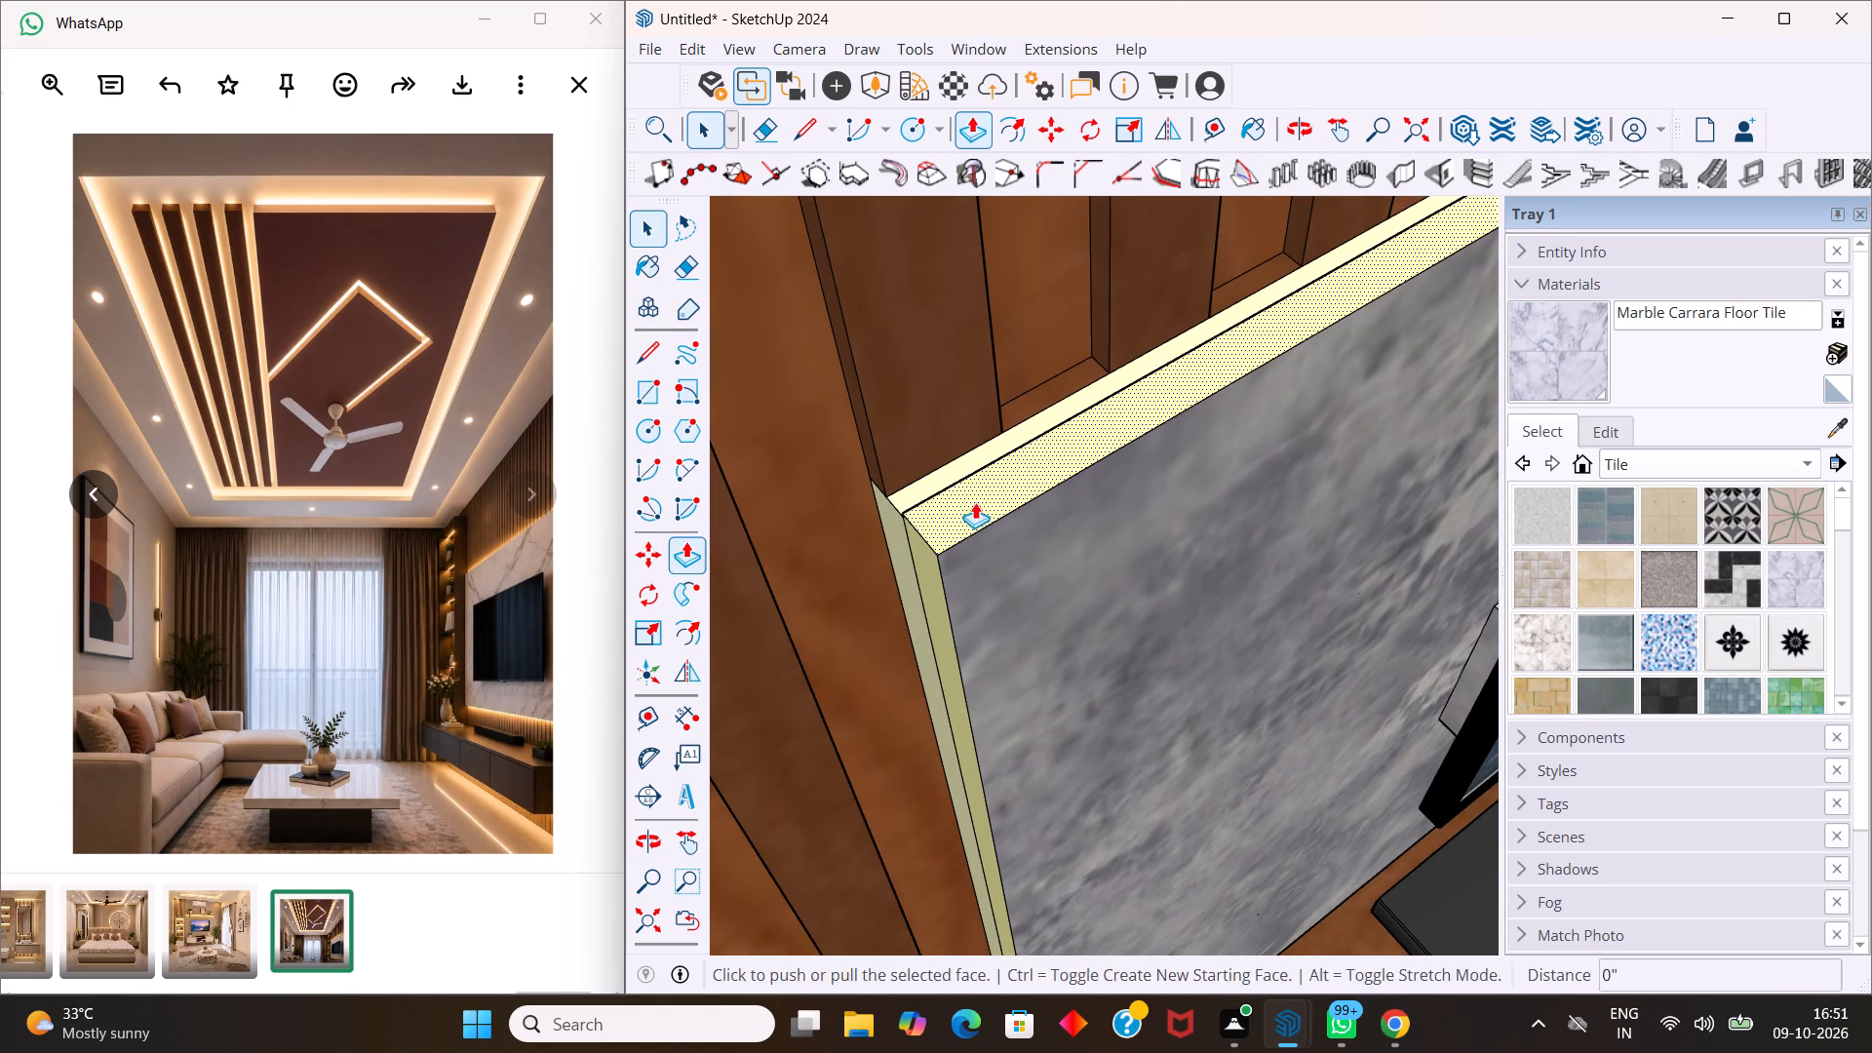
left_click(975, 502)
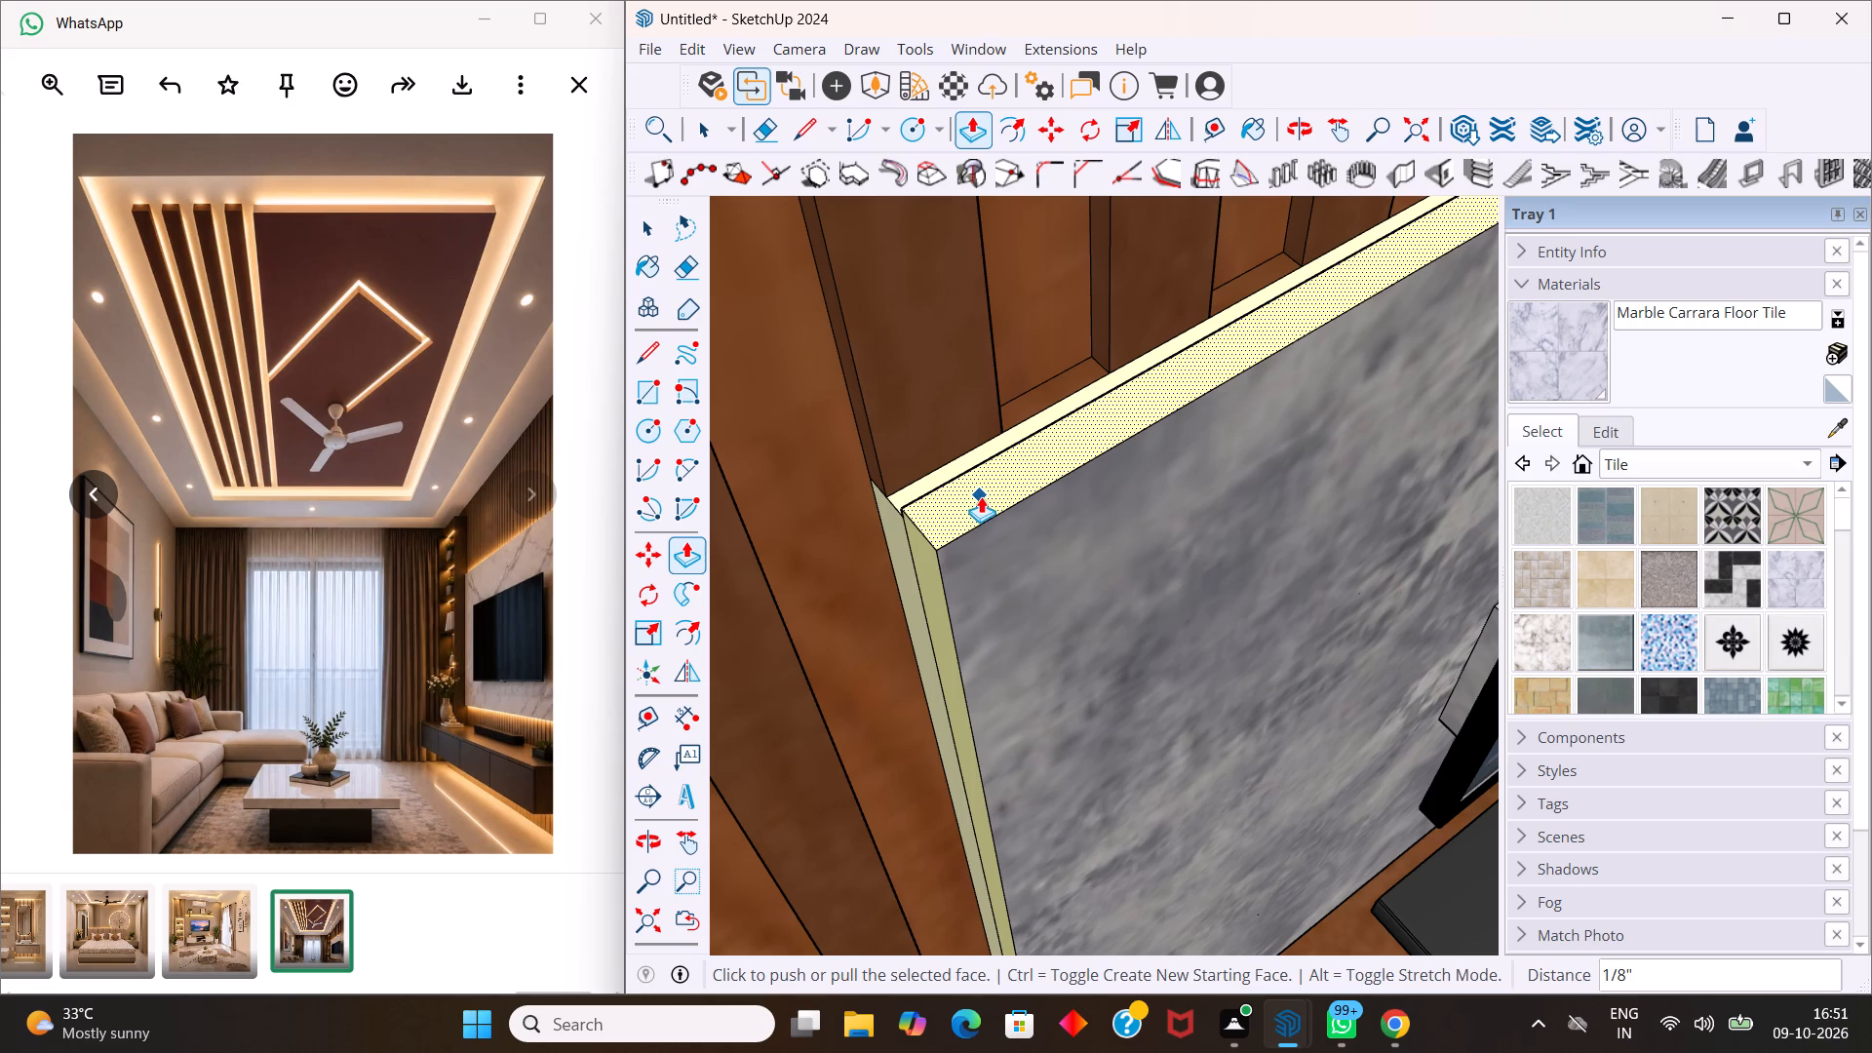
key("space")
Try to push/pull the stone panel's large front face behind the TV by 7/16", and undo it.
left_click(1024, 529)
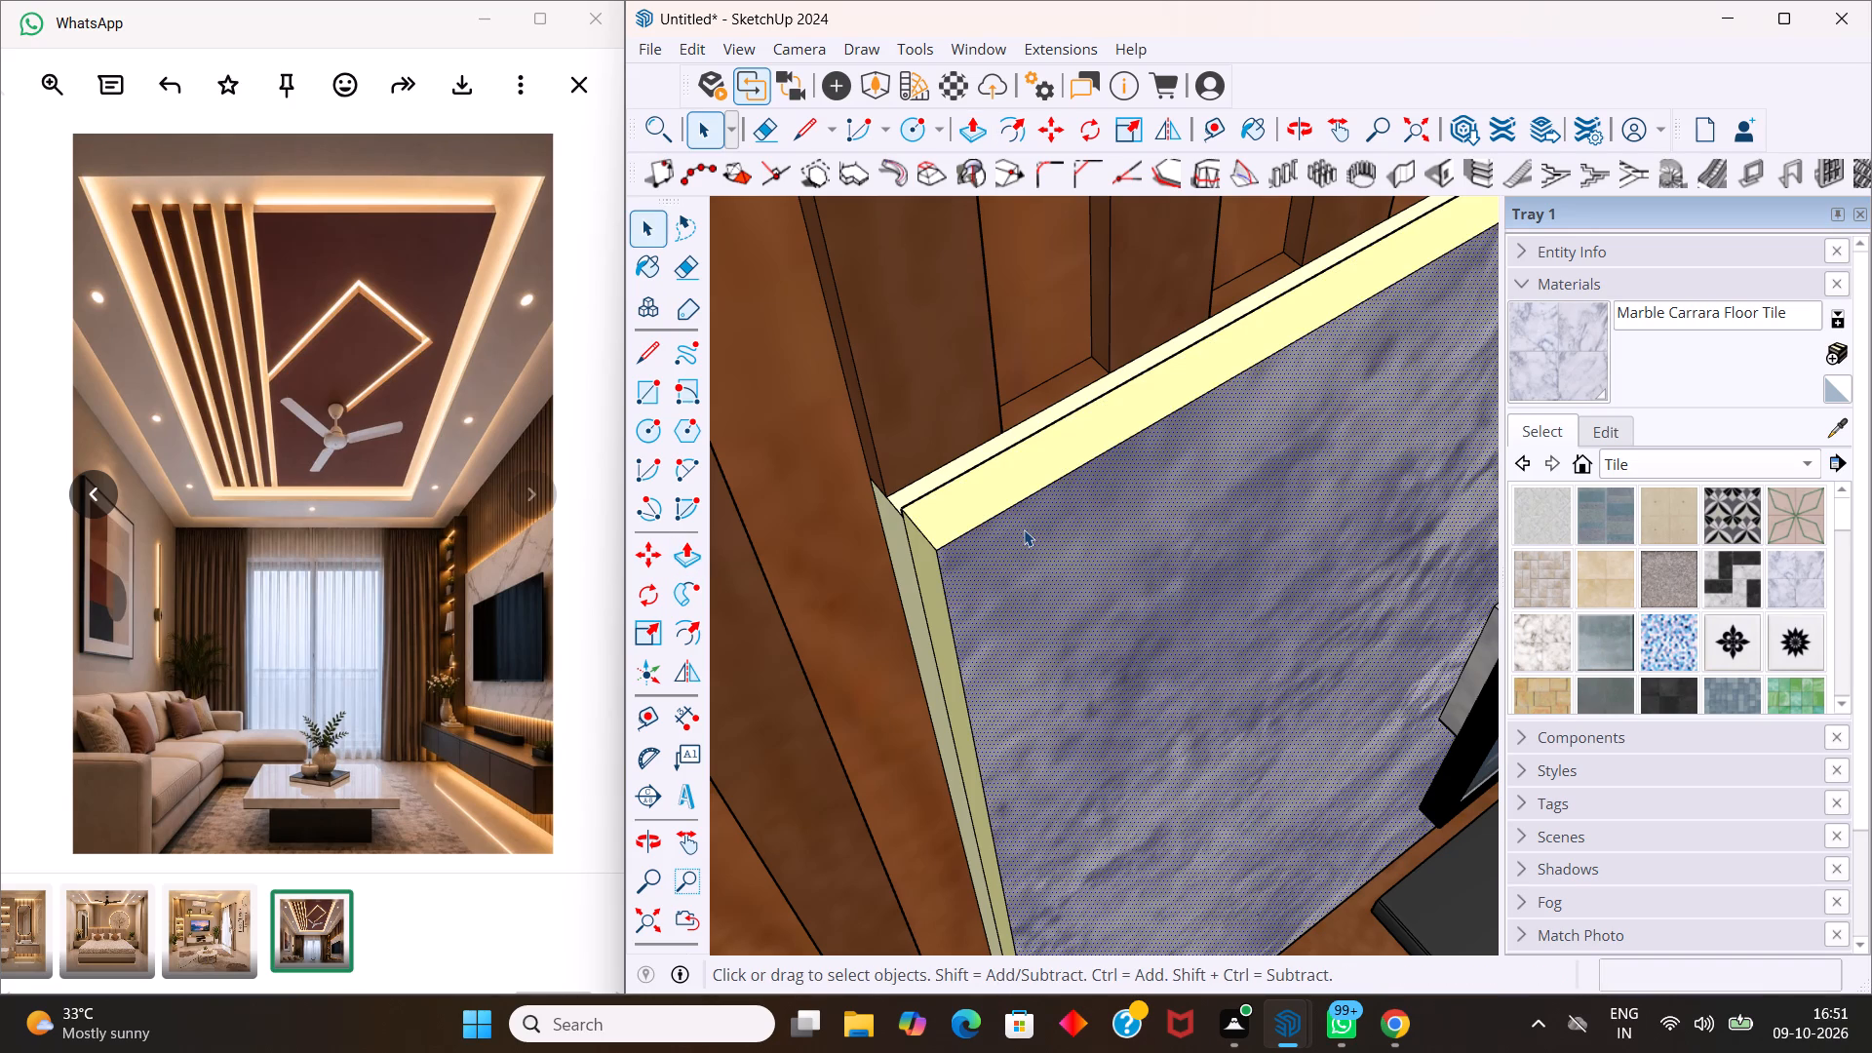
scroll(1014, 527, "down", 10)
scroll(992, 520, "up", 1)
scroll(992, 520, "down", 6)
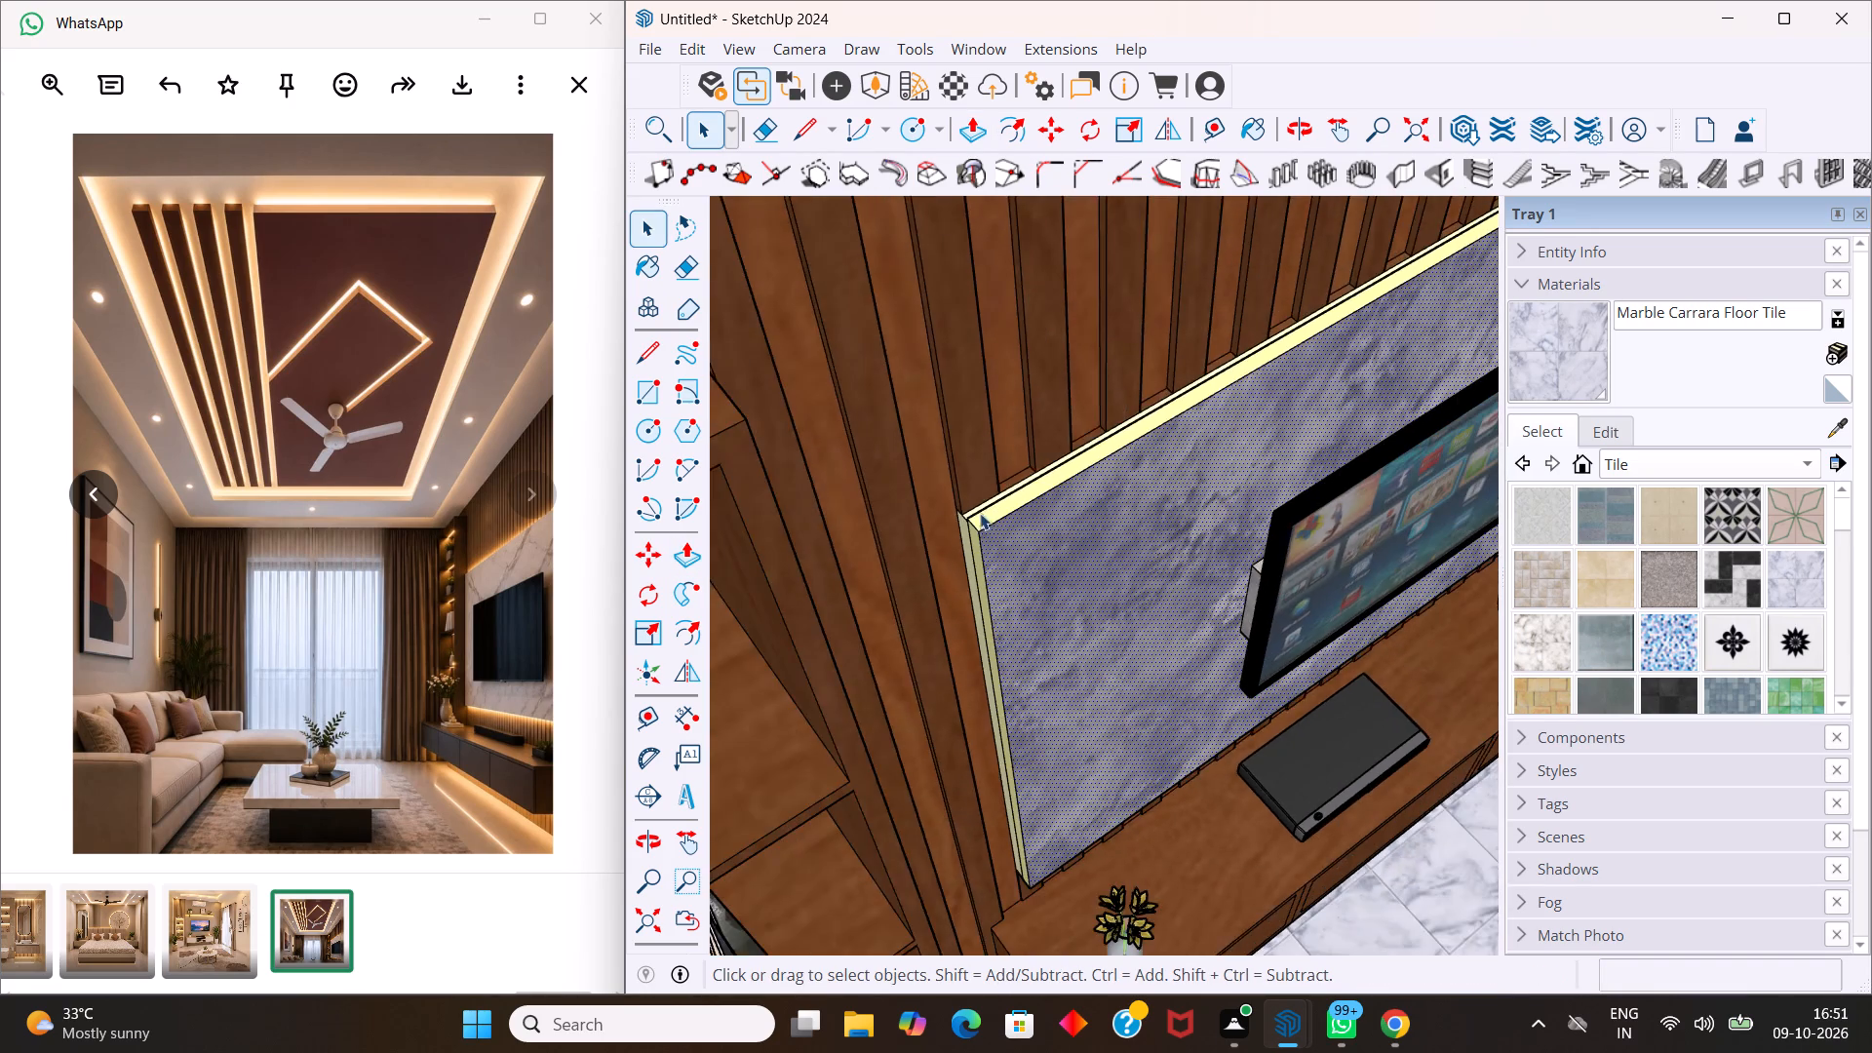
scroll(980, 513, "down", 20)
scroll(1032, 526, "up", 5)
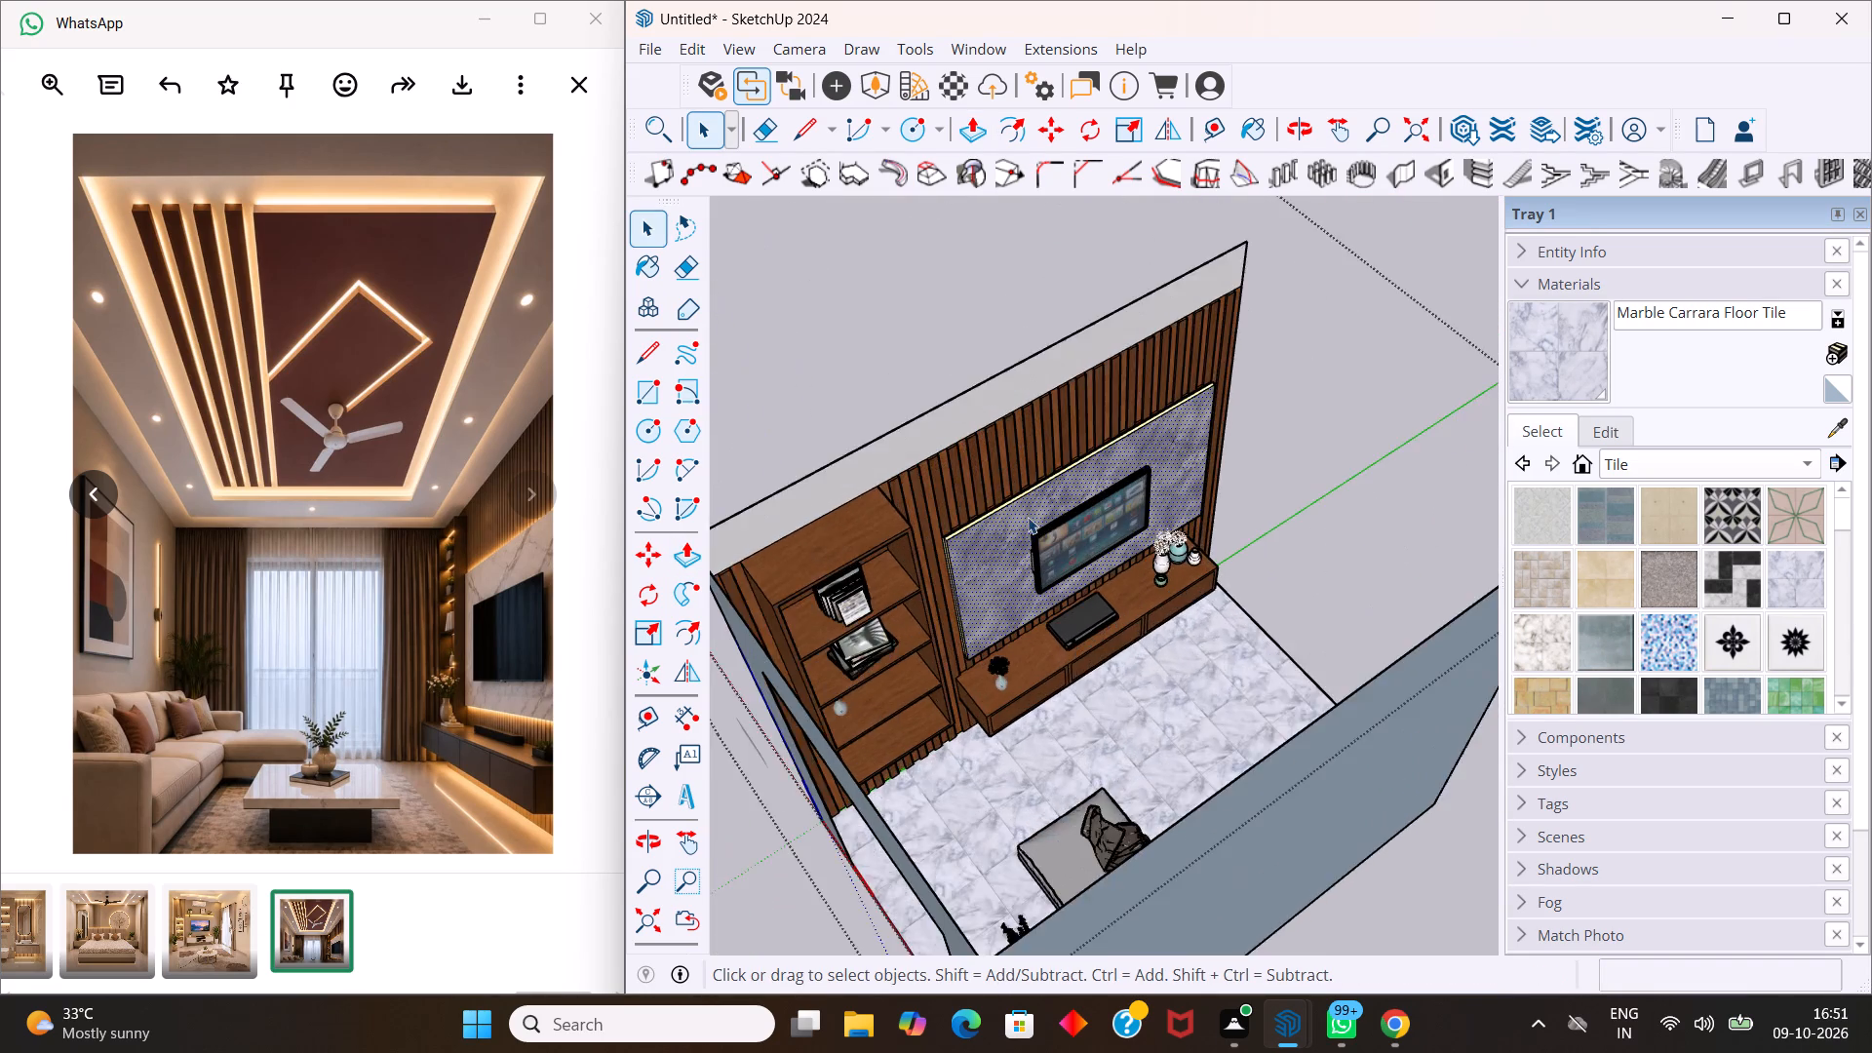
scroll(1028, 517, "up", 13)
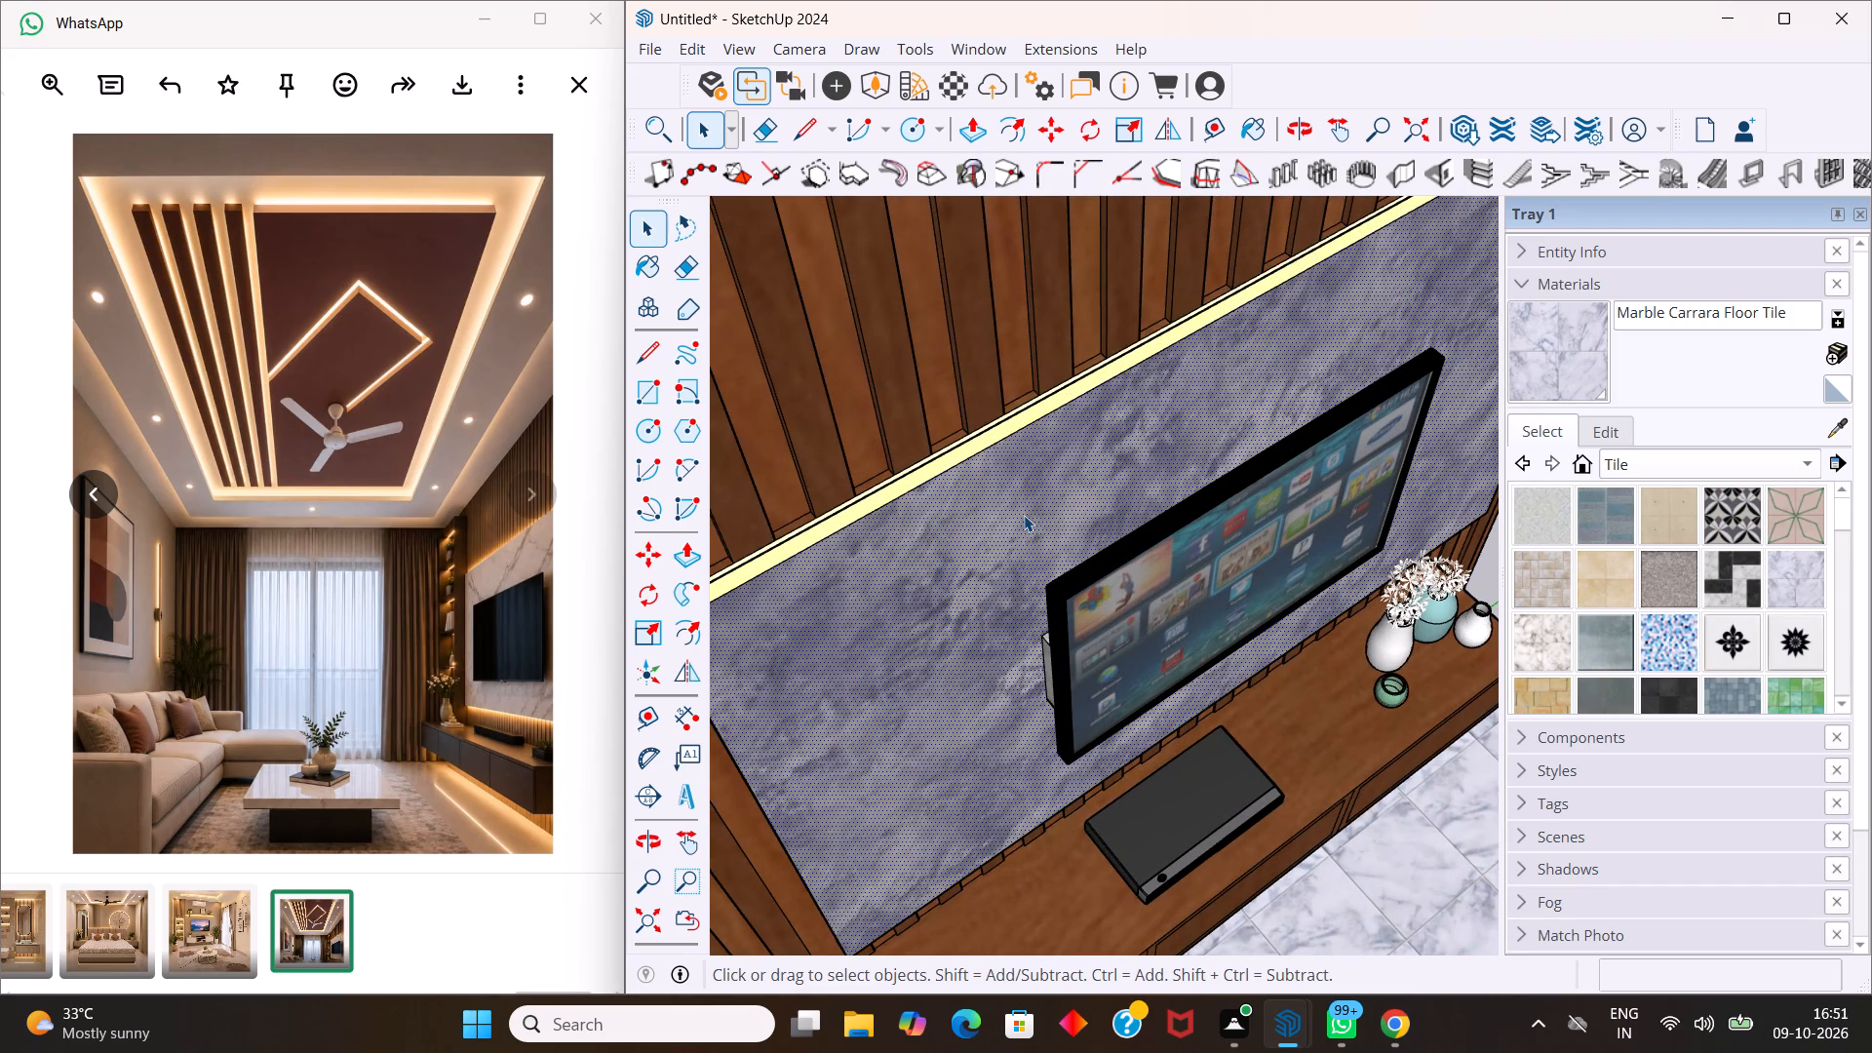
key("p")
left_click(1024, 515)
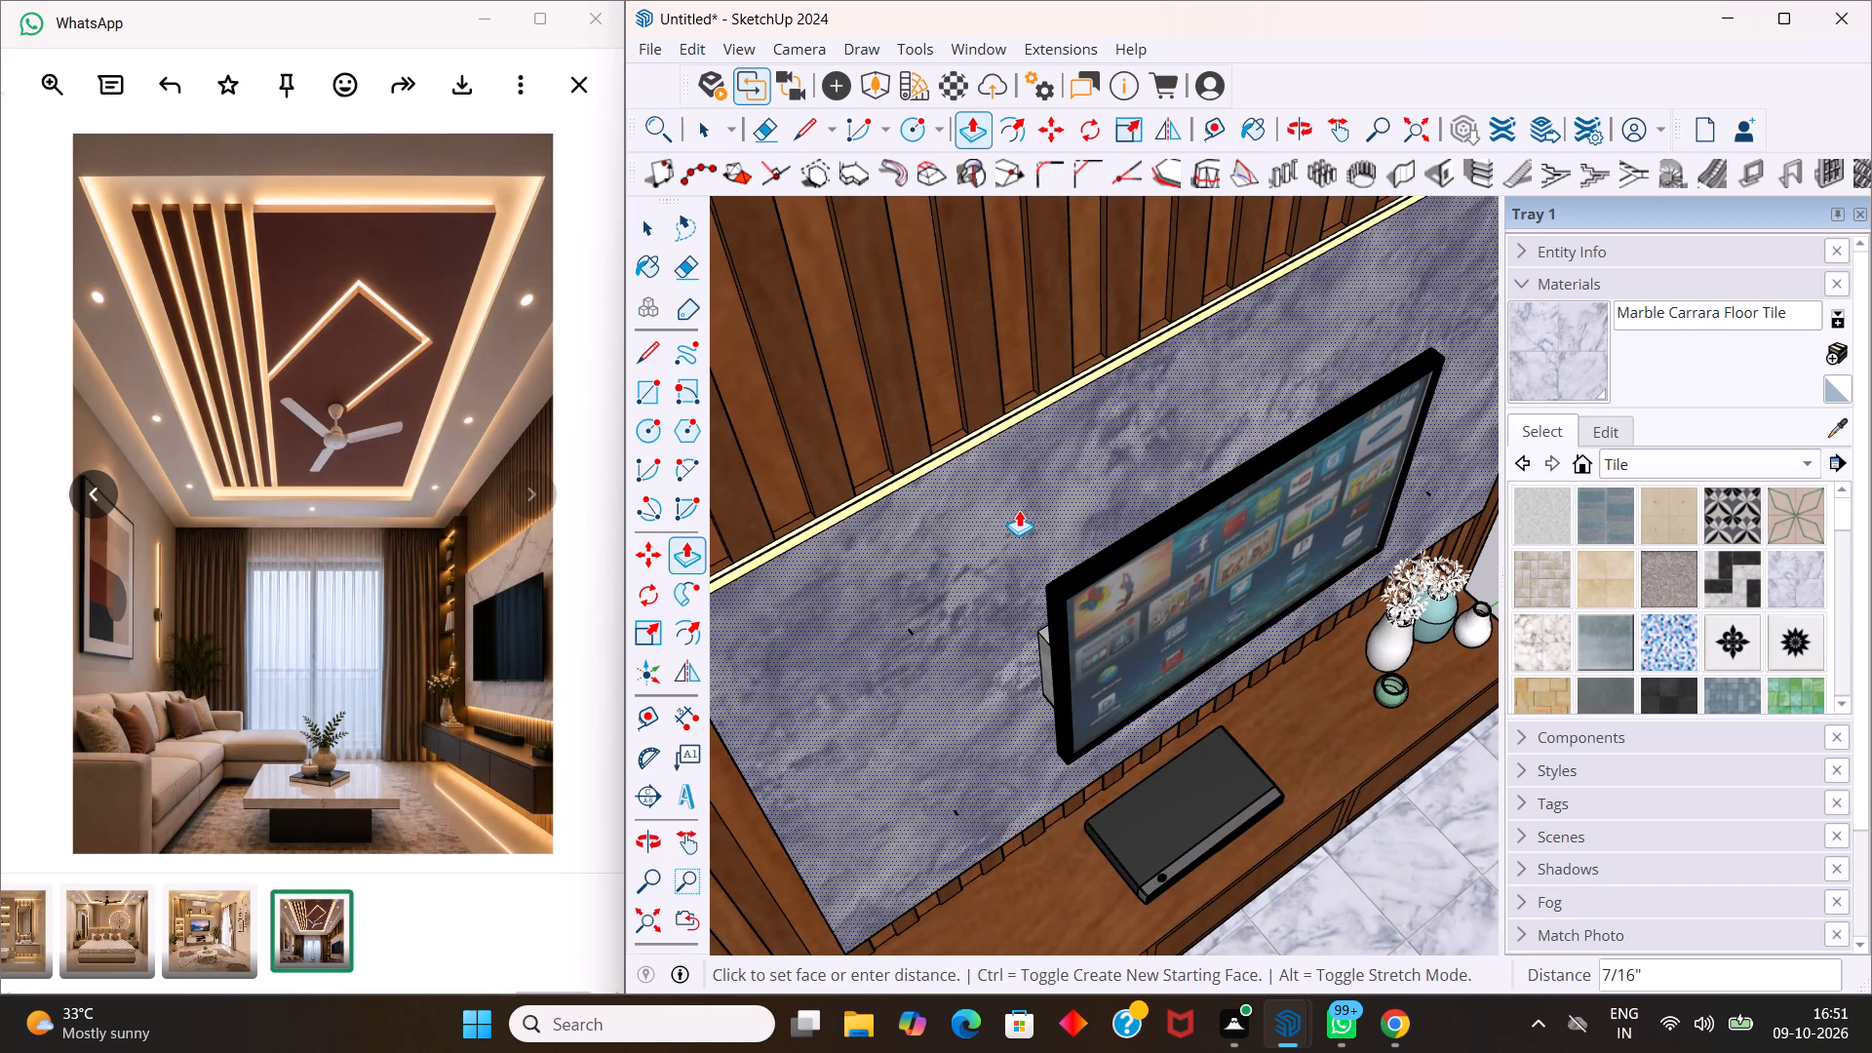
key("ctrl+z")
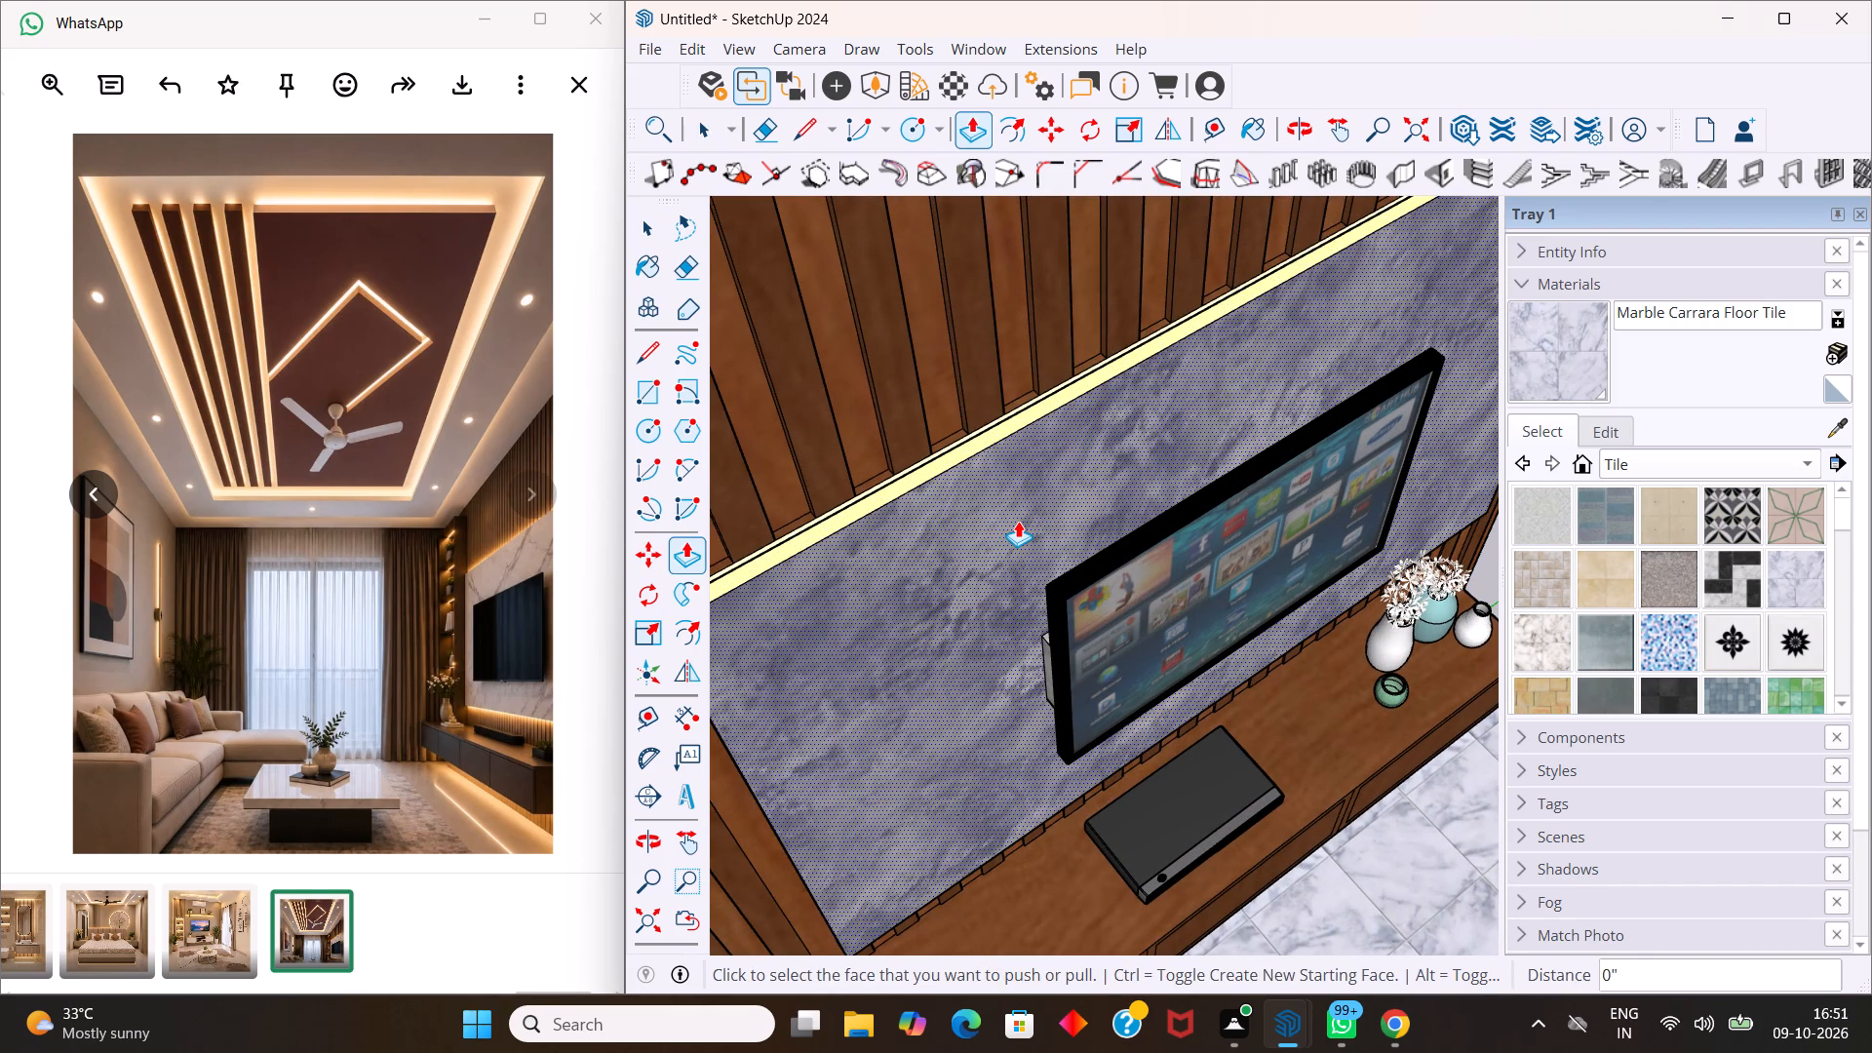
Undo further recent edits, back to before the marble tile was applied to the floor.
key("ctrl+z")
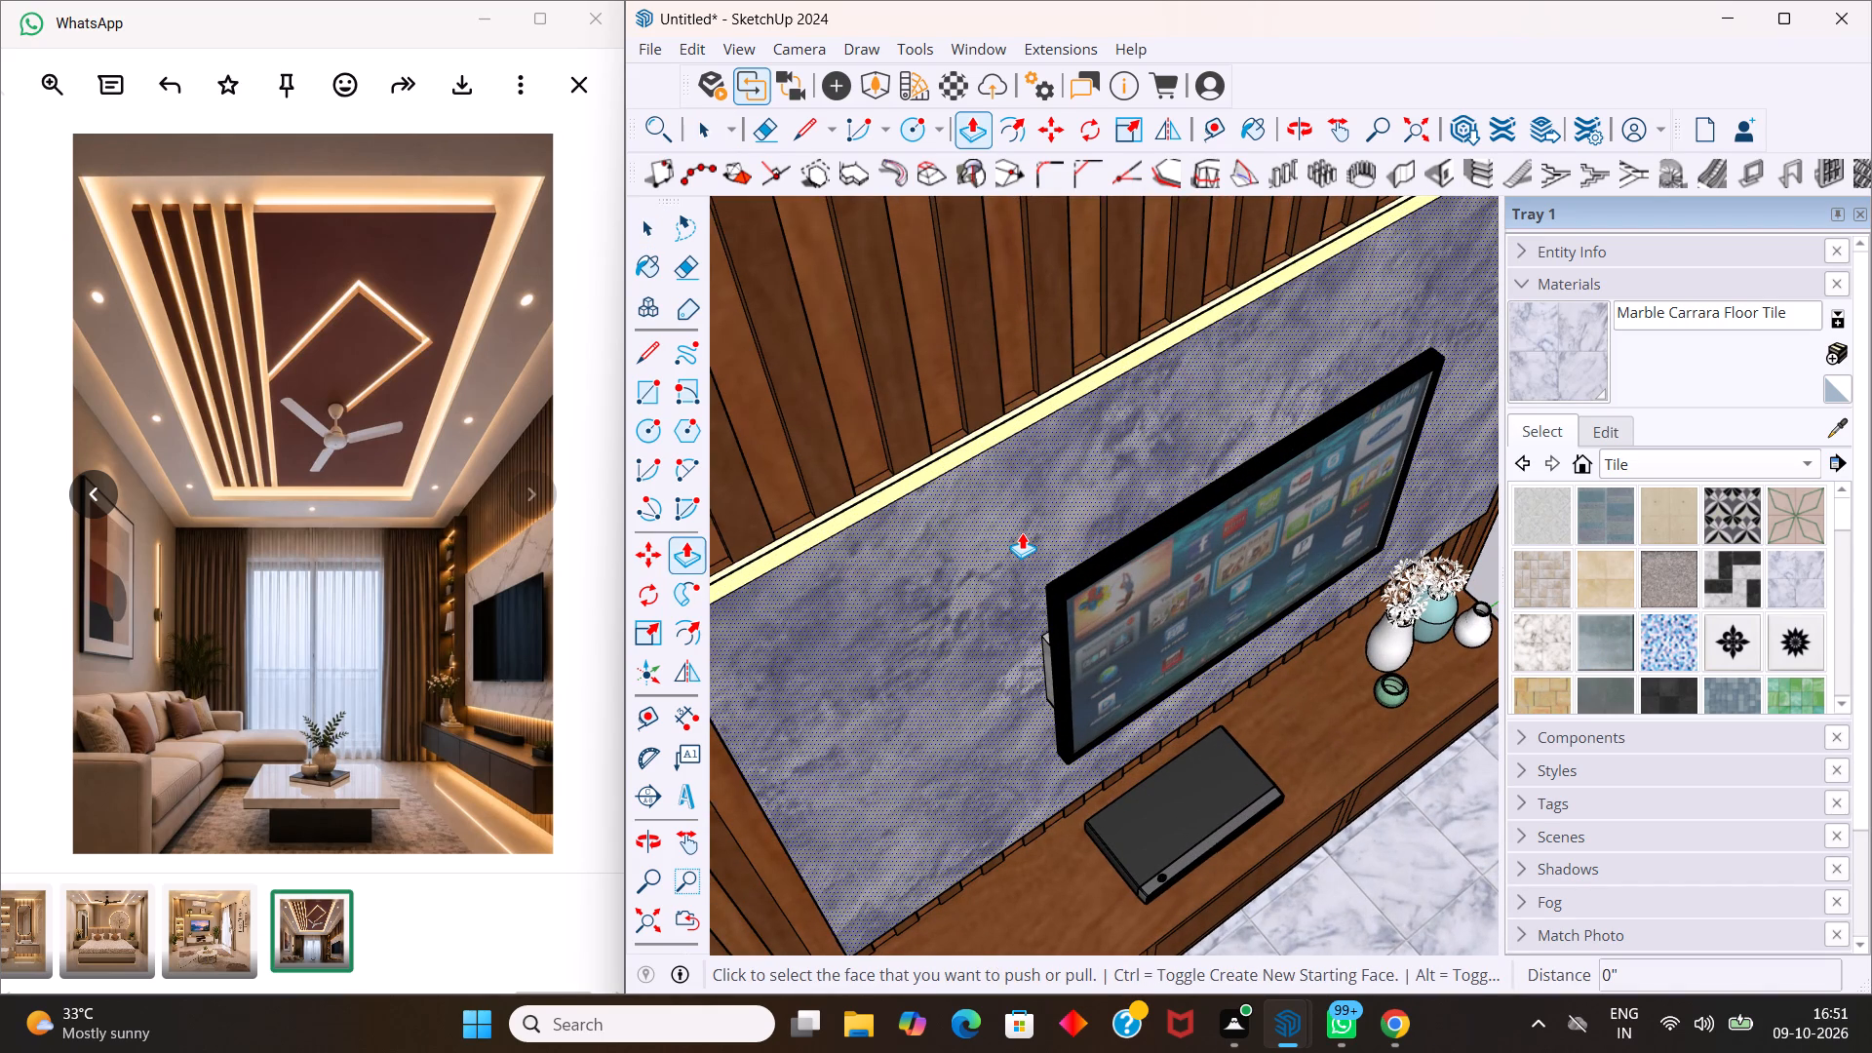
key("ctrl+z")
key("space")
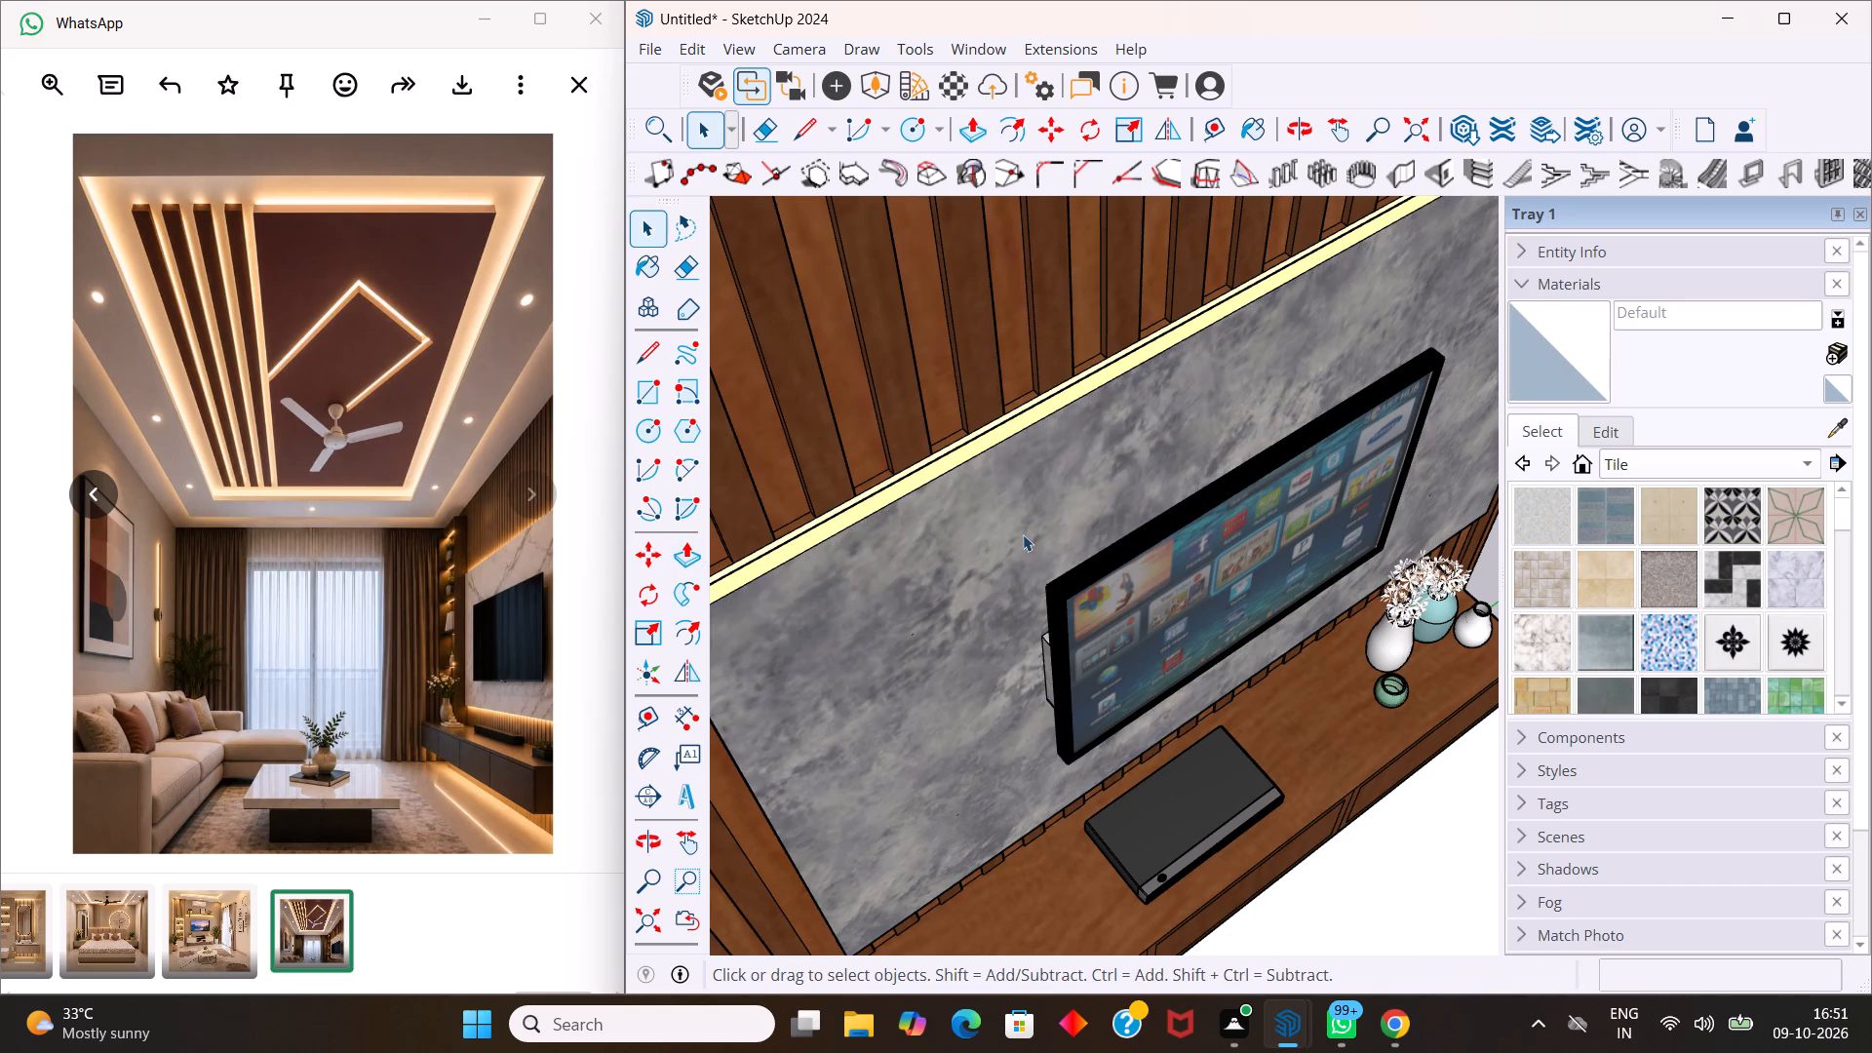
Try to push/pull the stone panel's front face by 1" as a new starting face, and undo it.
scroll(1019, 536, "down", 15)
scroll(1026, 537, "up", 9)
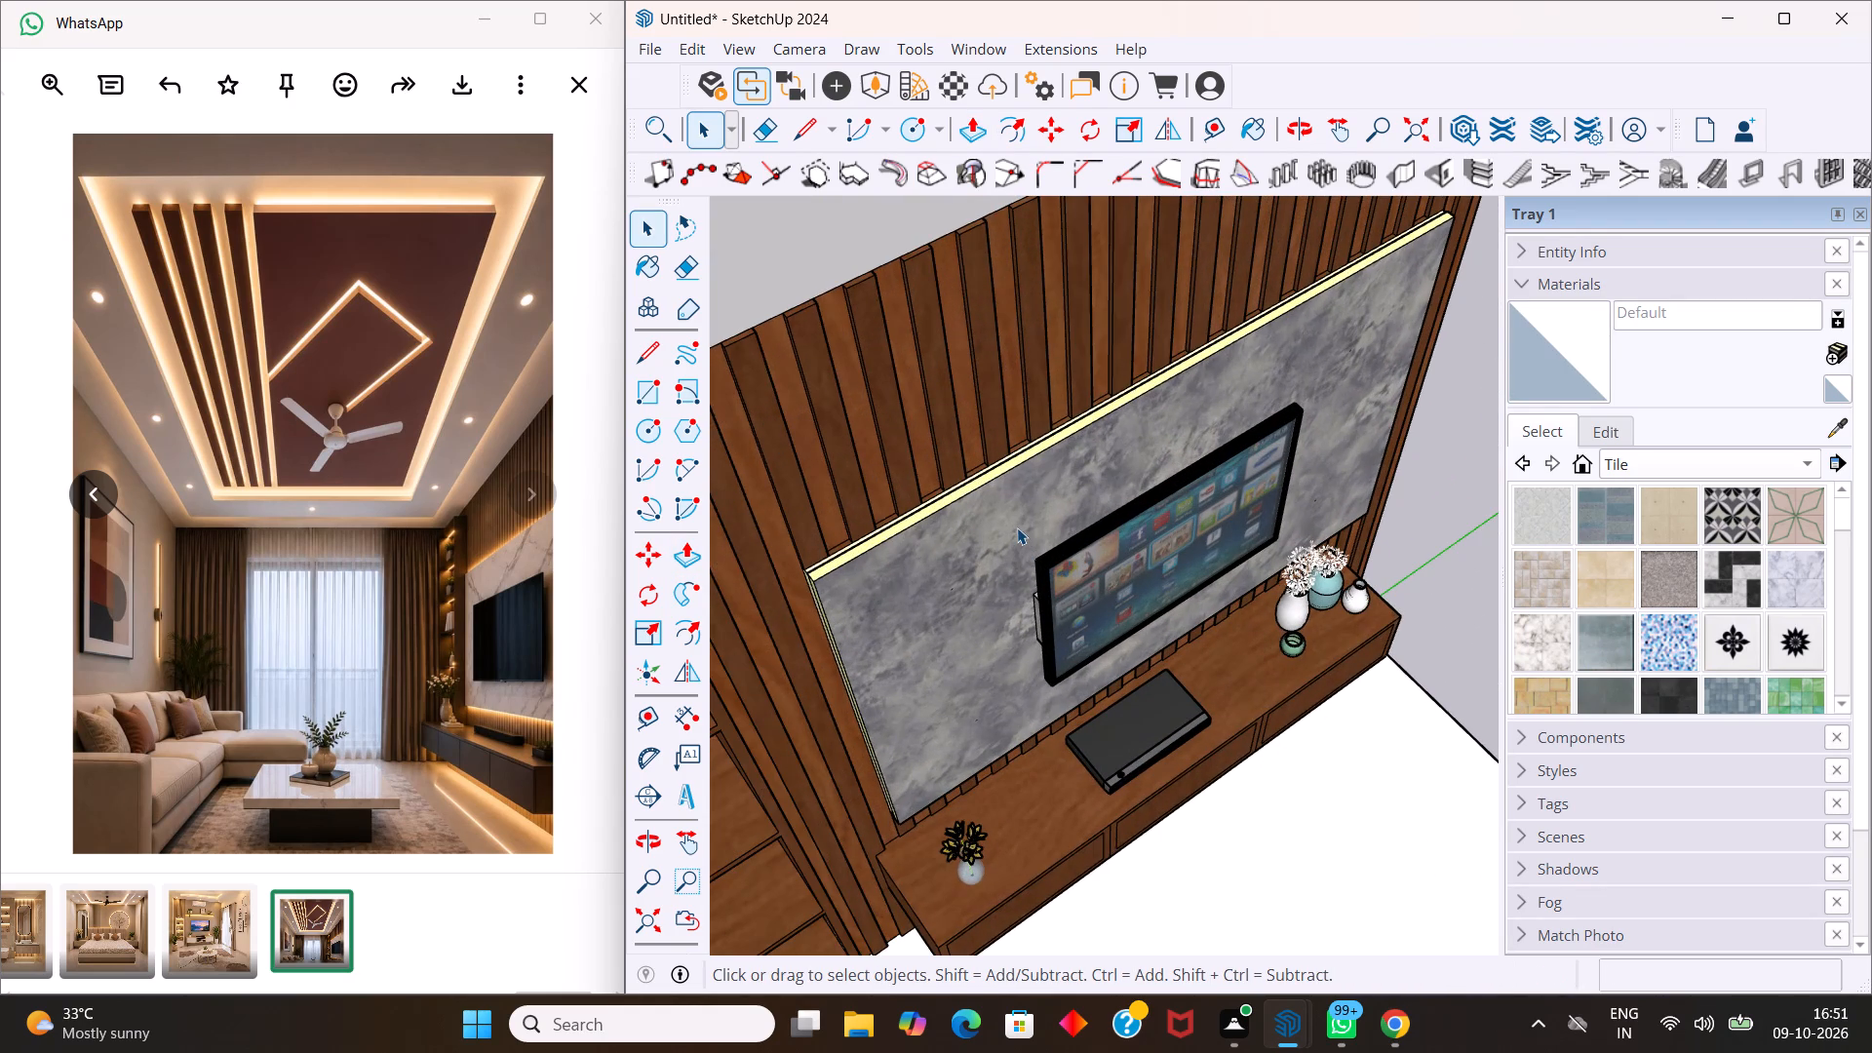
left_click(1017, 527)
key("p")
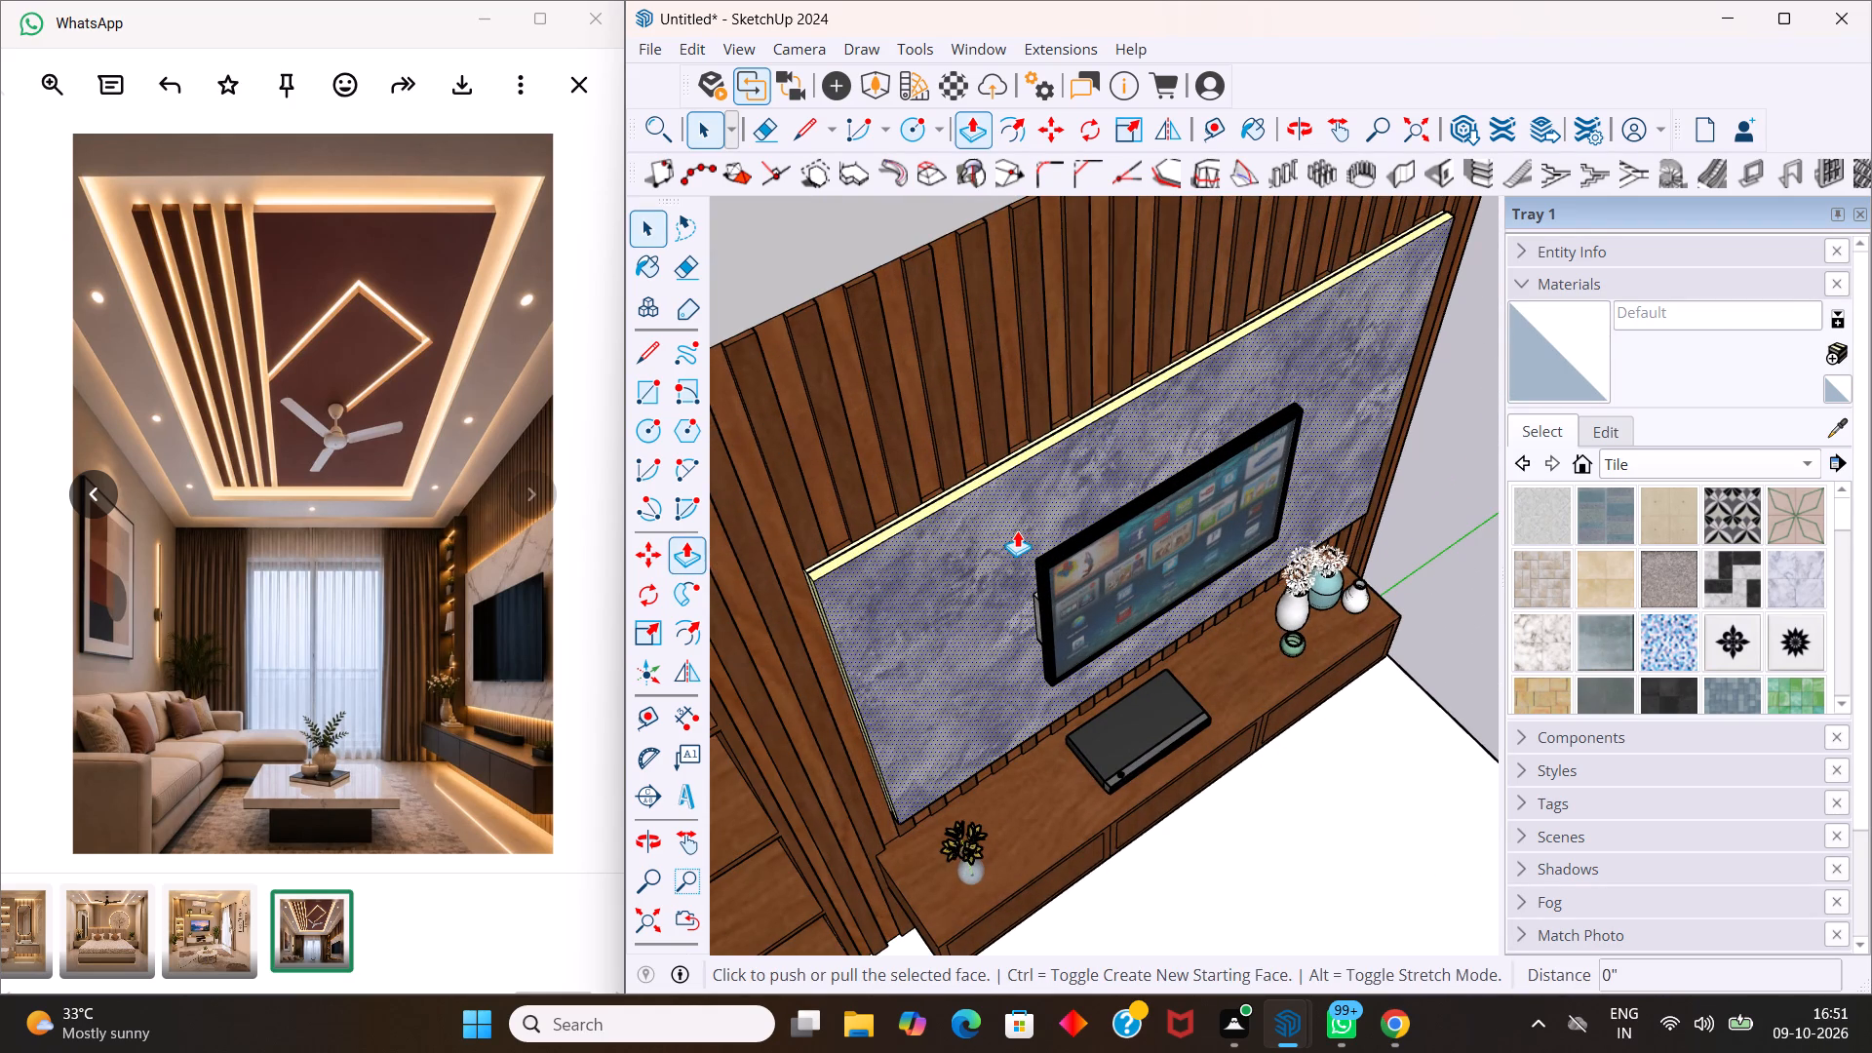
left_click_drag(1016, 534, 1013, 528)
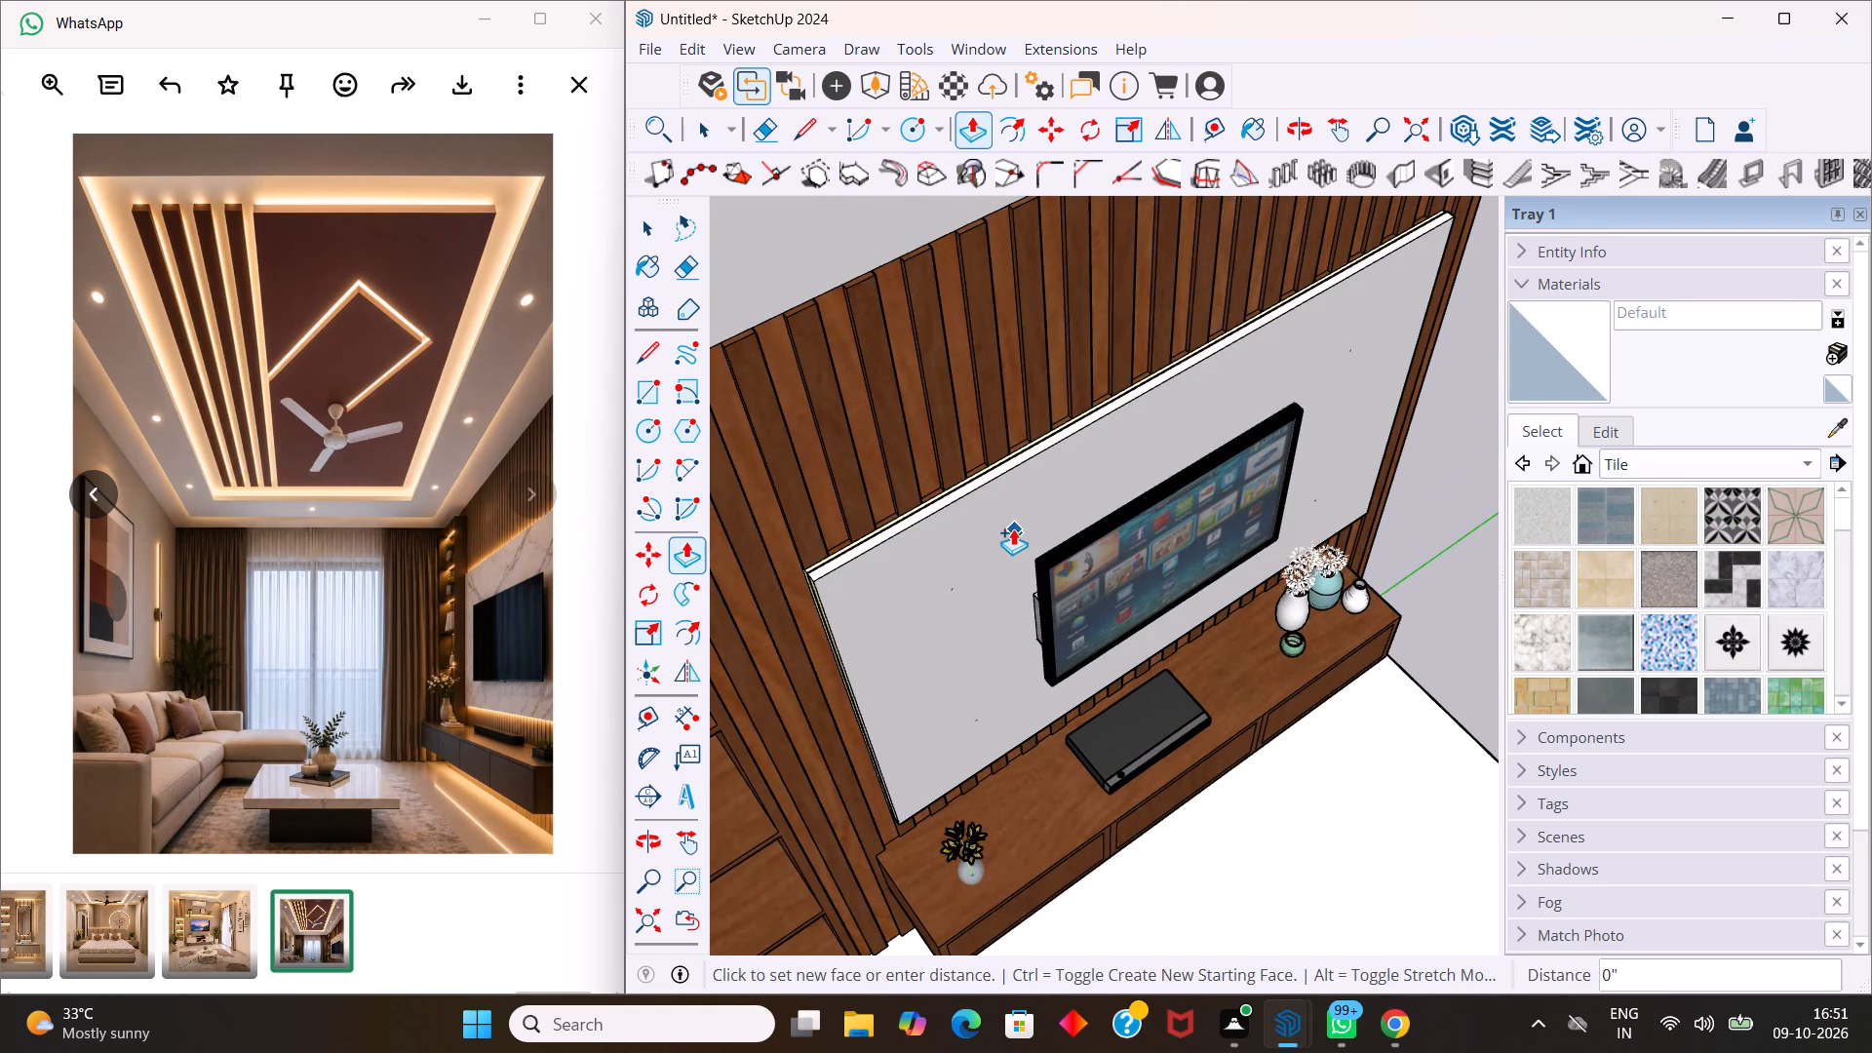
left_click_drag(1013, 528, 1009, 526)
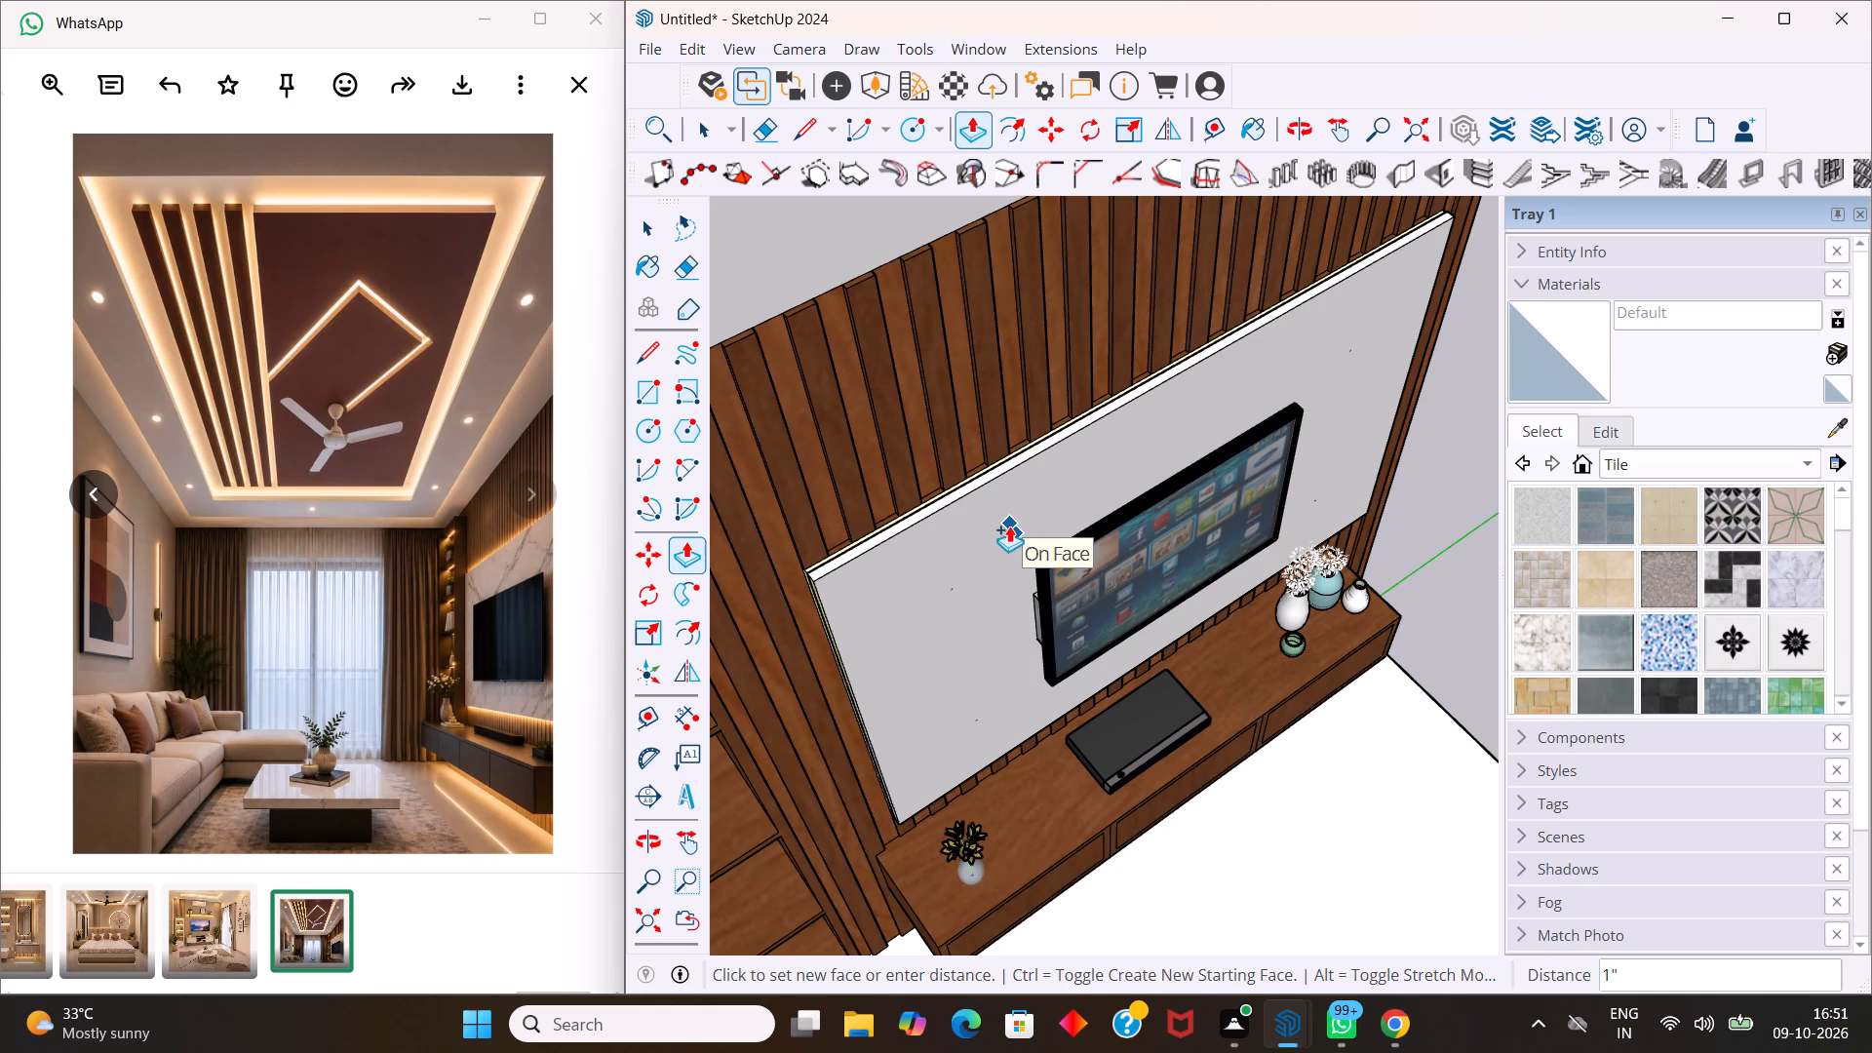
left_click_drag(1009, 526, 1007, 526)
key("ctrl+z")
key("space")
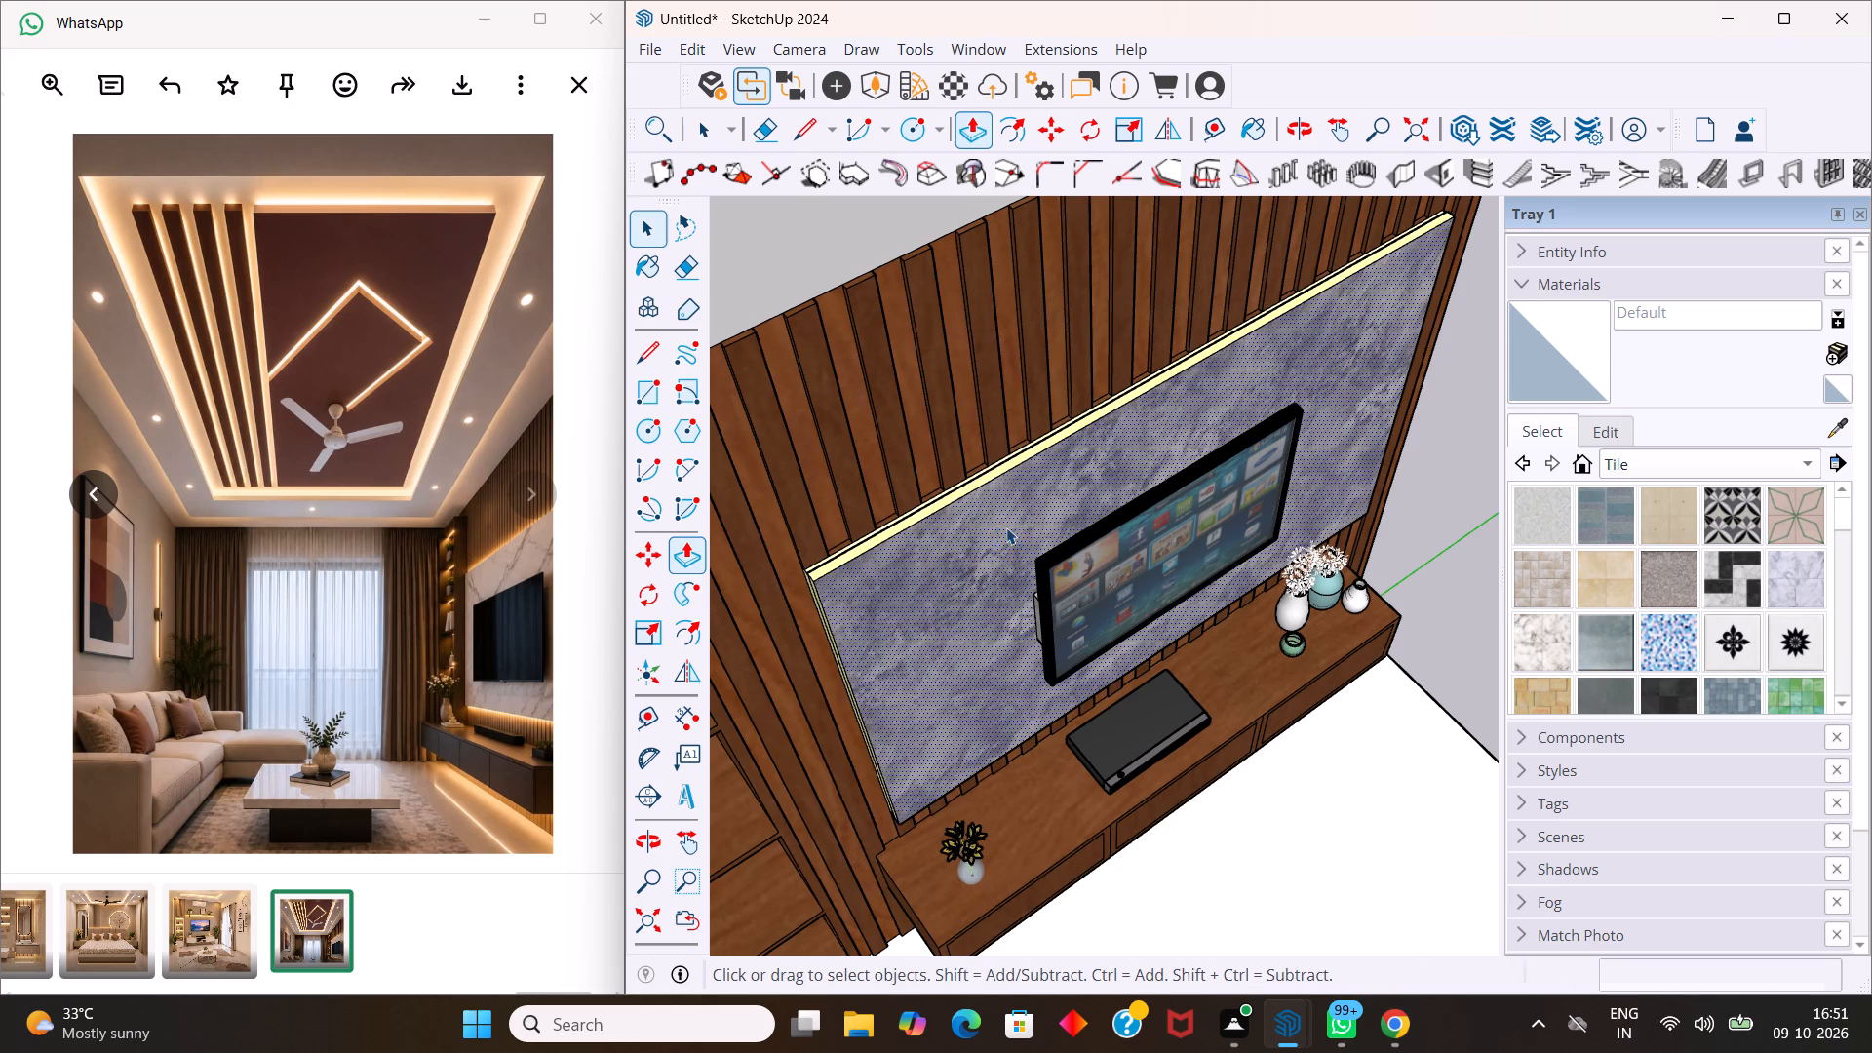
Examine the top edge and upper corner of the stone TV panel where it meets the wood slats.
scroll(999, 530, "down", 6)
scroll(987, 531, "up", 5)
middle_click_drag(964, 522, 962, 577)
scroll(942, 558, "down", 3)
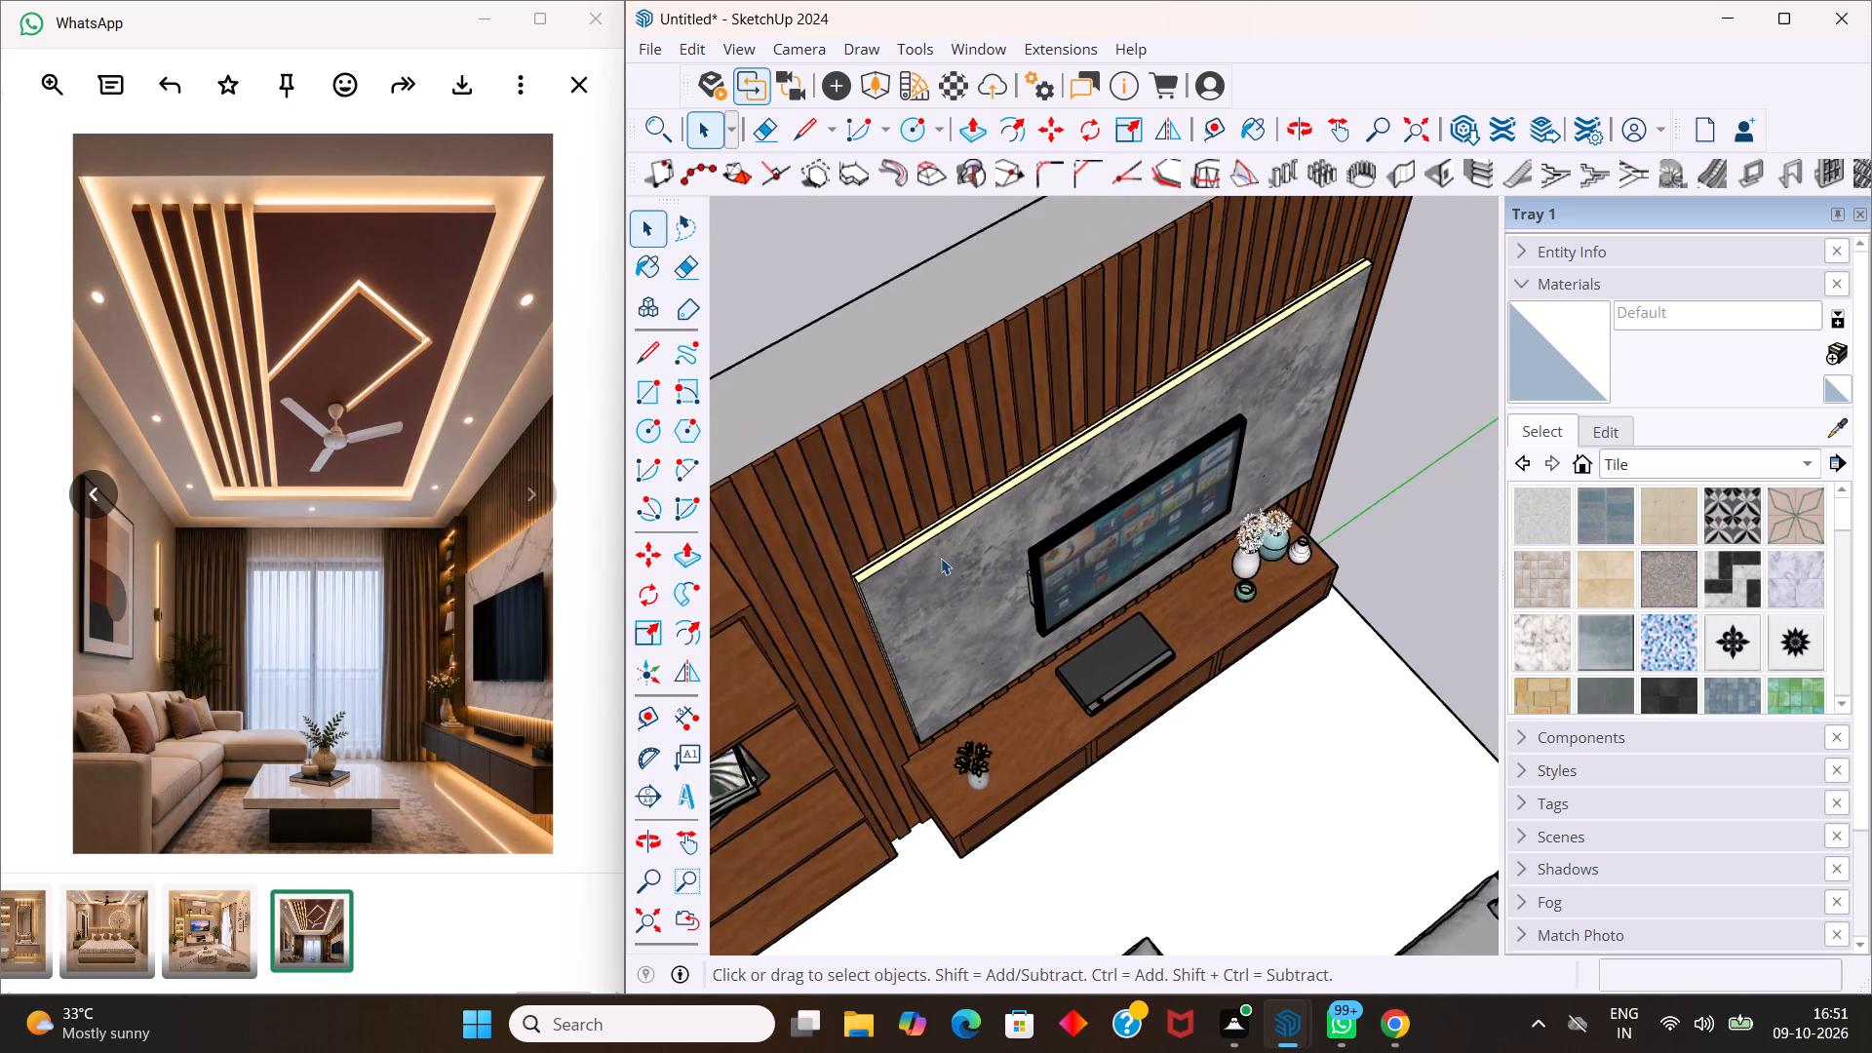
scroll(941, 558, "down", 2)
scroll(909, 549, "up", 12)
middle_click_drag(900, 549, 885, 540)
middle_click_drag(891, 553, 908, 593)
scroll(912, 593, "up", 9)
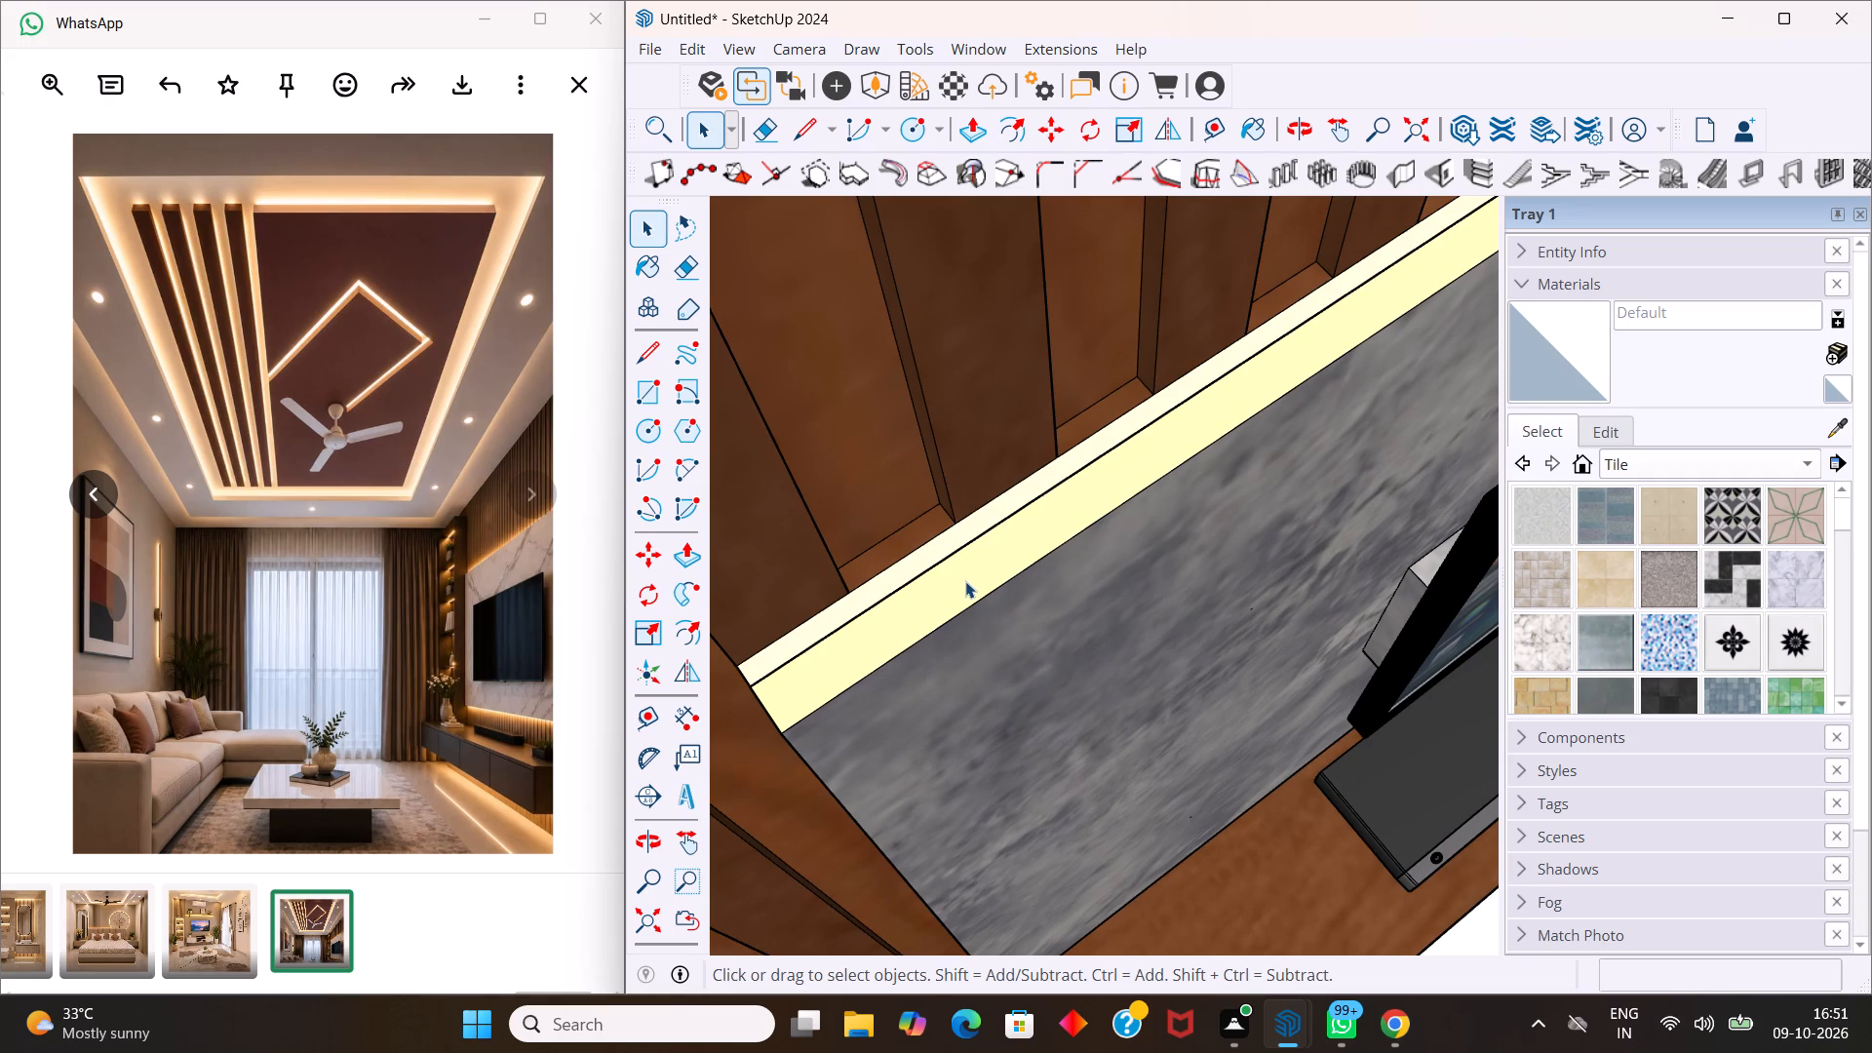
scroll(962, 581, "down", 6)
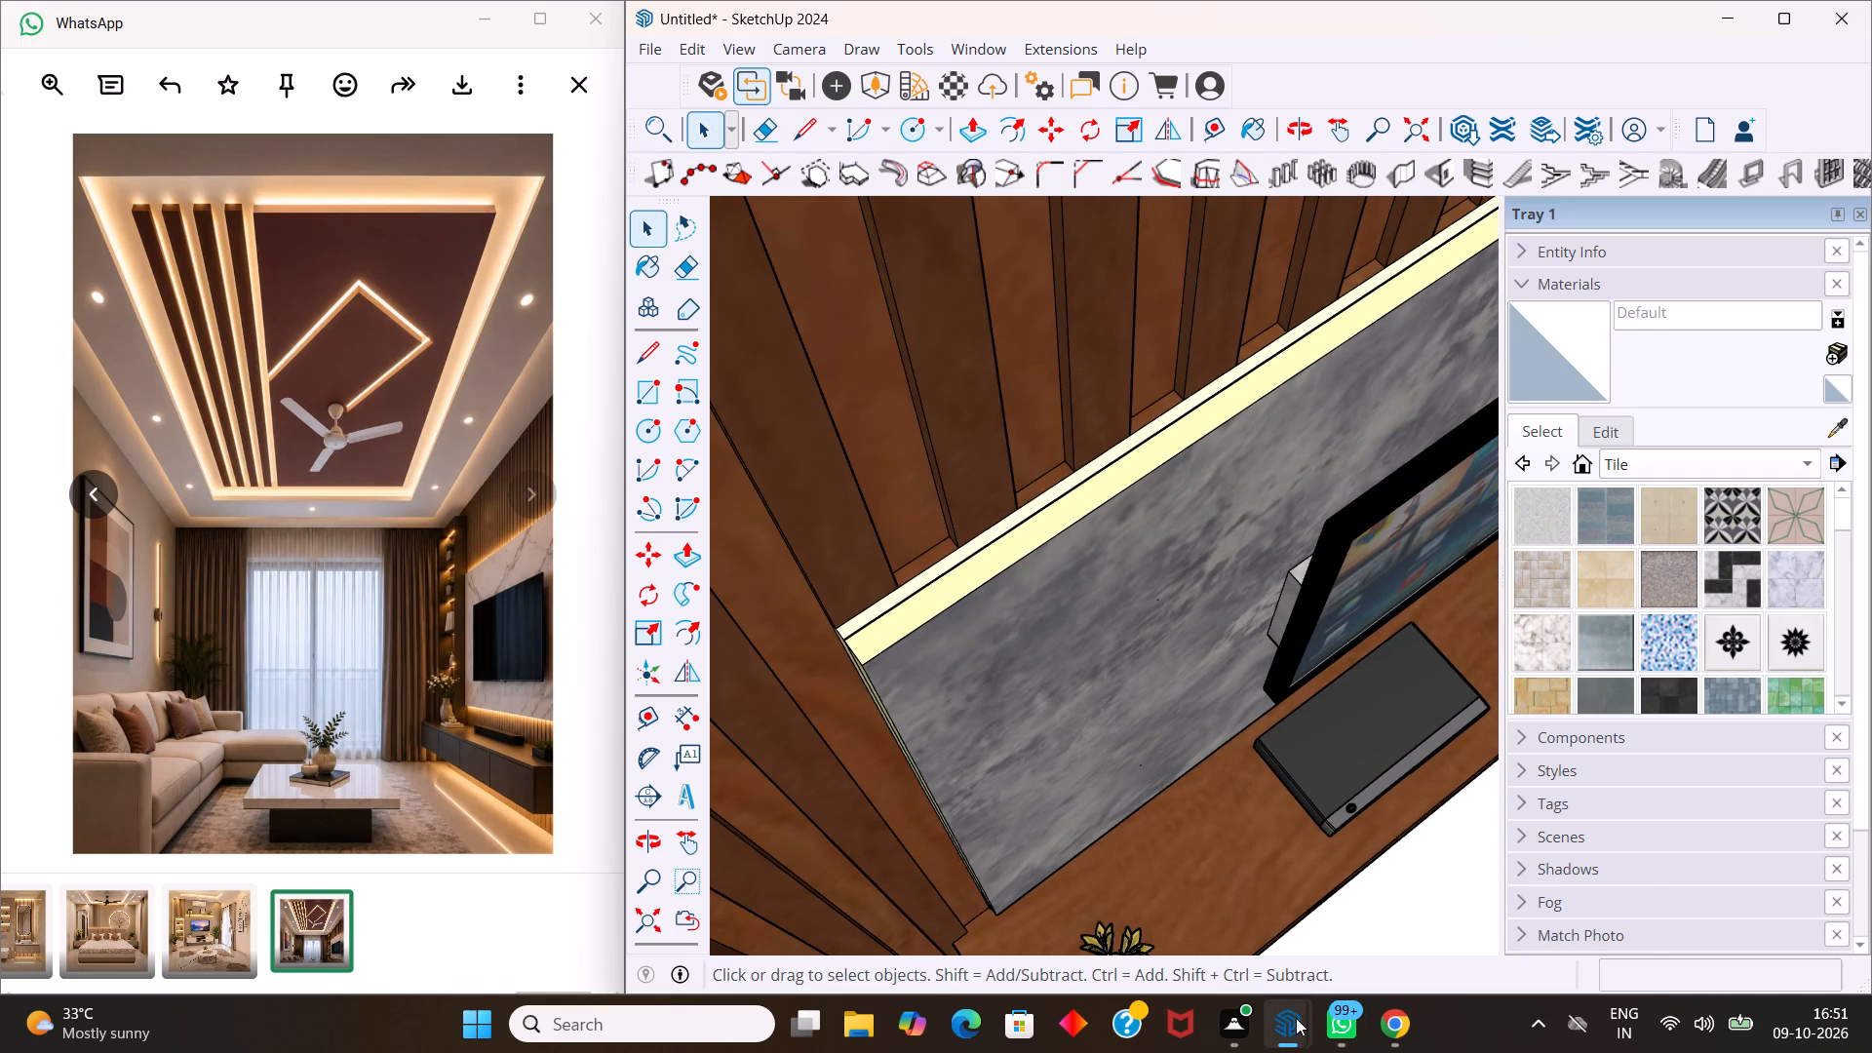
Switch to the Enscape render and examine the stone TV panel's lit edges and the wood slat wall from both sides.
left_click(1431, 918)
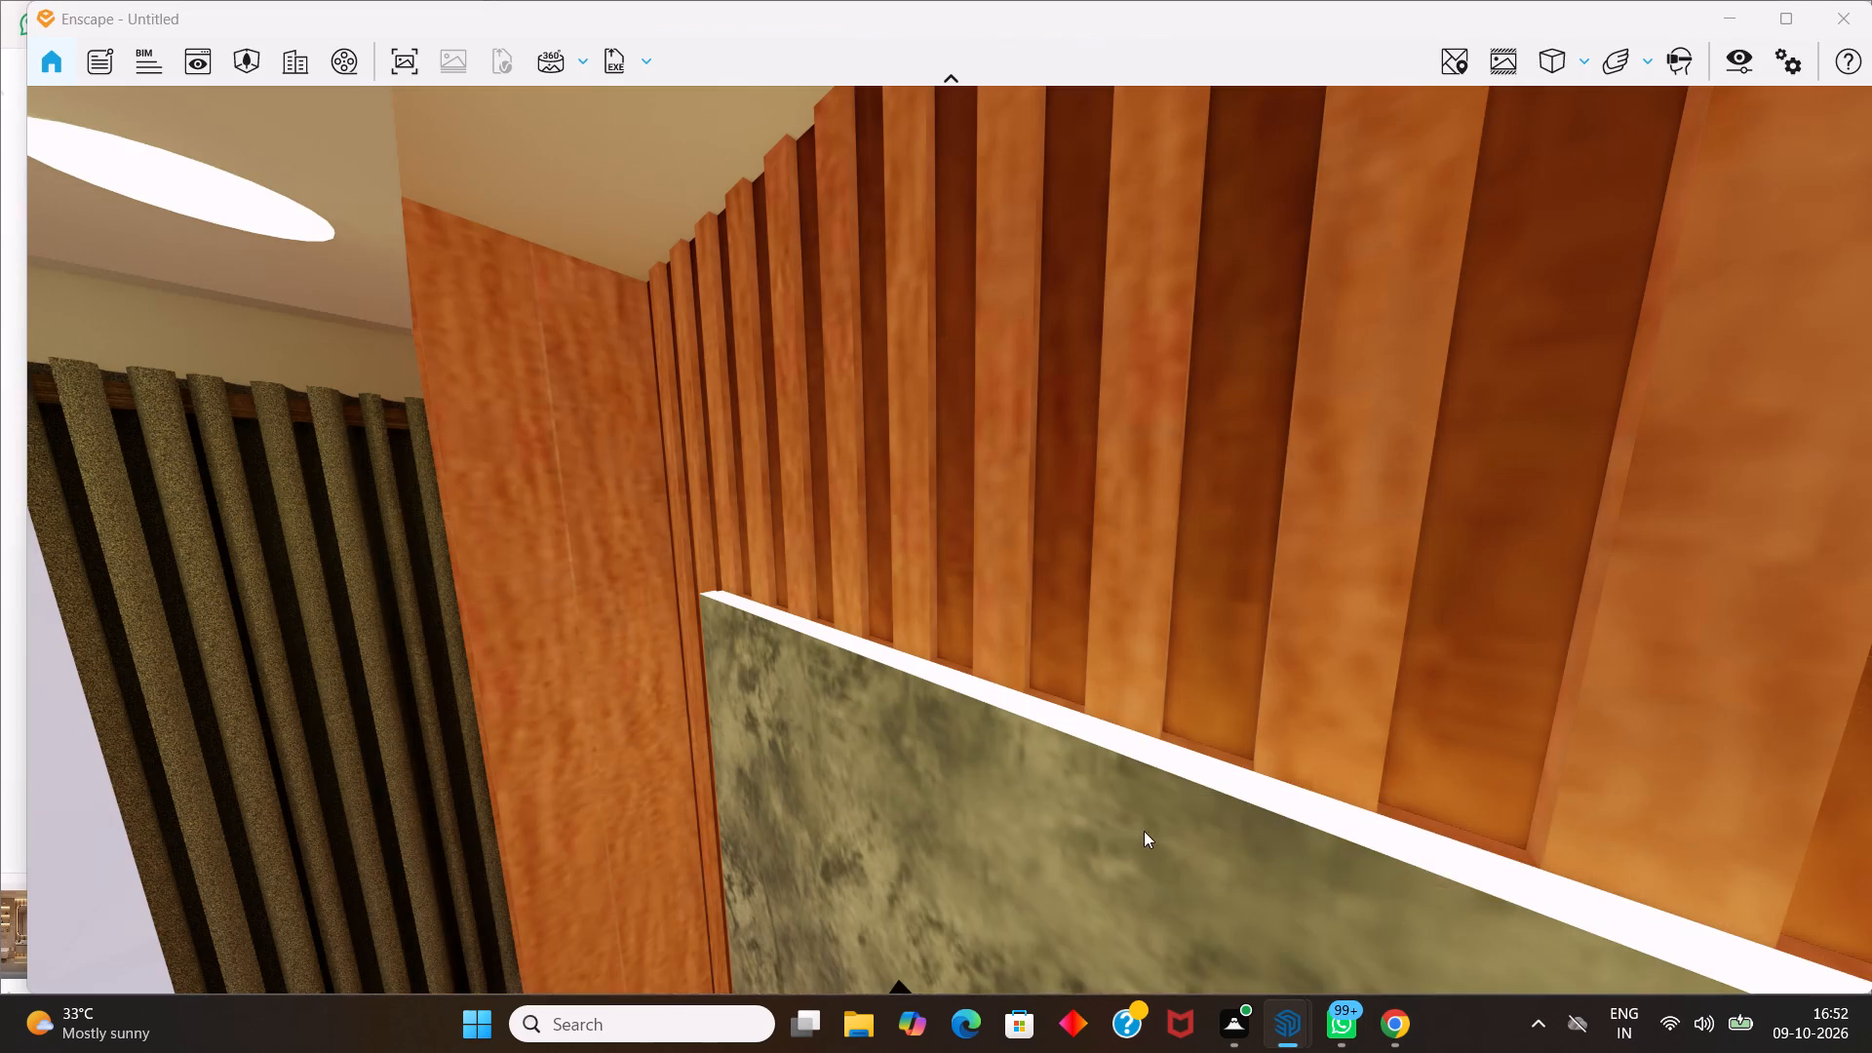
scroll(1138, 827, "down", 3)
left_click_drag(1036, 758, 855, 553)
middle_click_drag(944, 539, 855, 553)
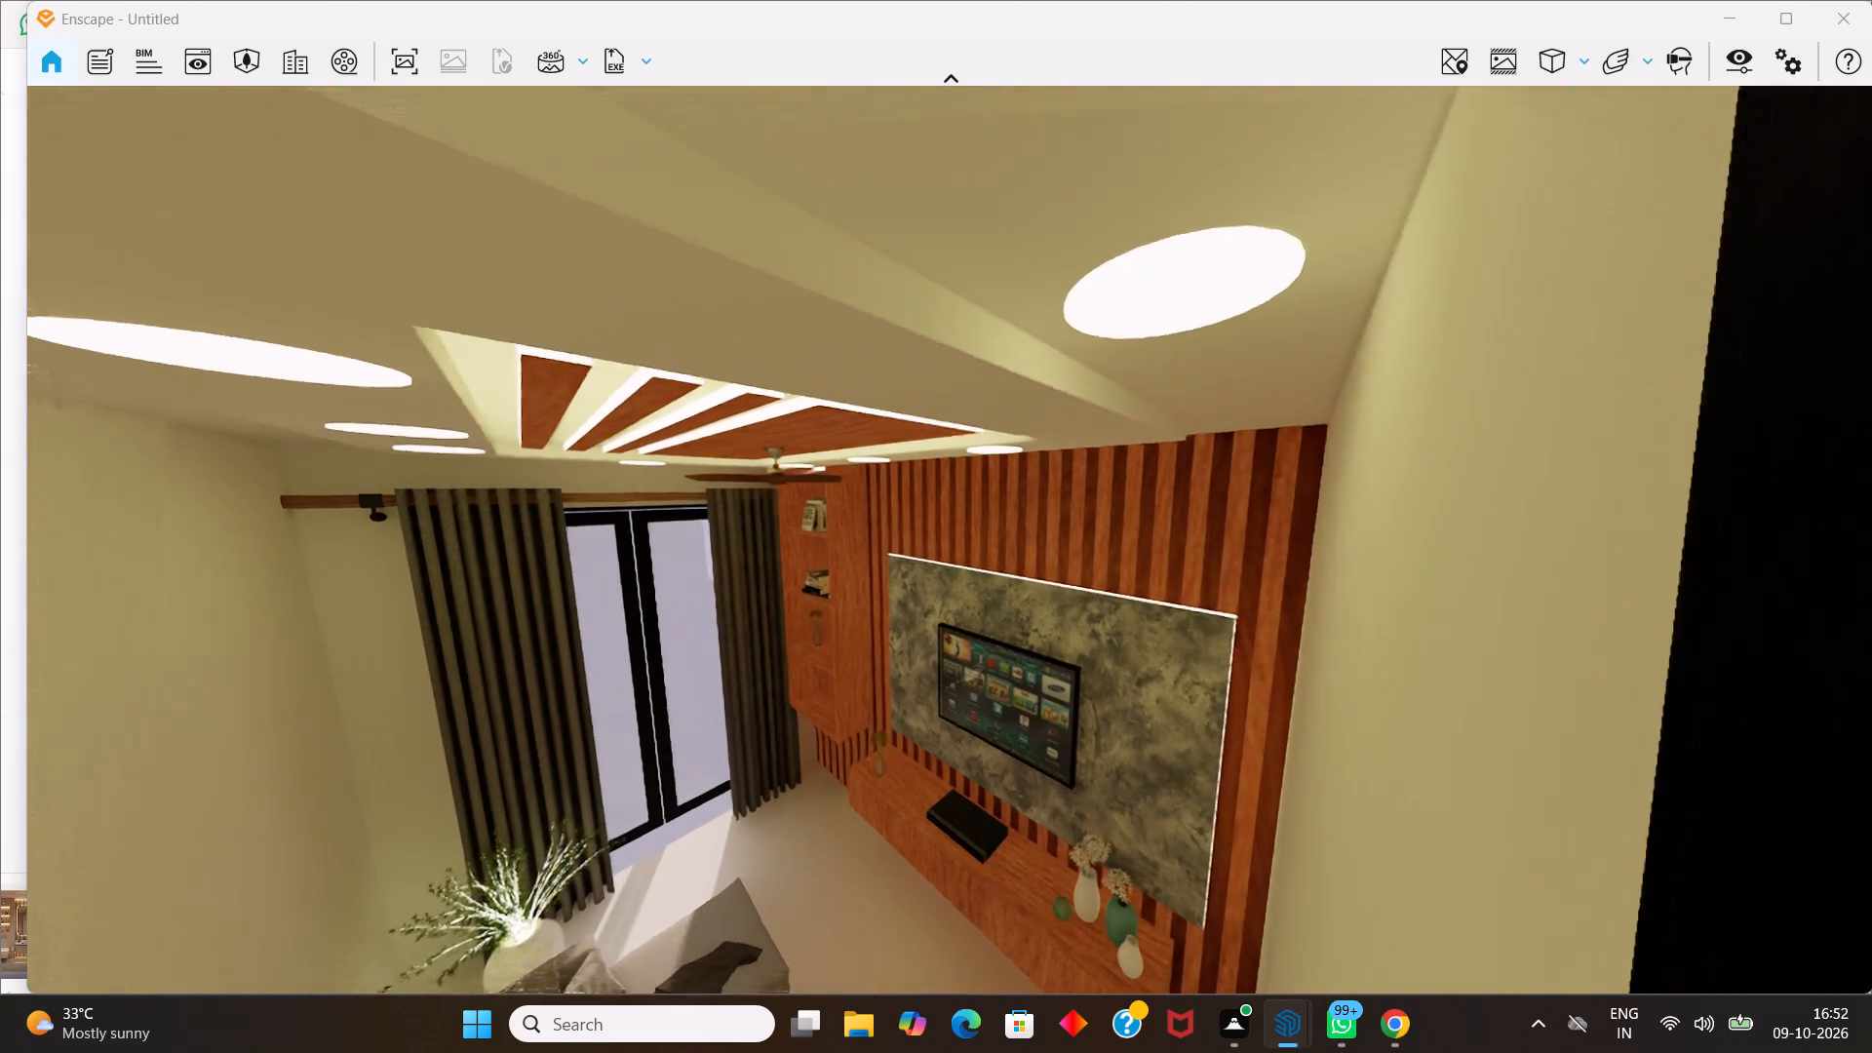
left_click_drag(855, 553, 775, 586)
middle_click_drag(855, 553, 814, 571)
left_click_drag(1034, 758, 950, 538)
left_click_drag(821, 570, 814, 571)
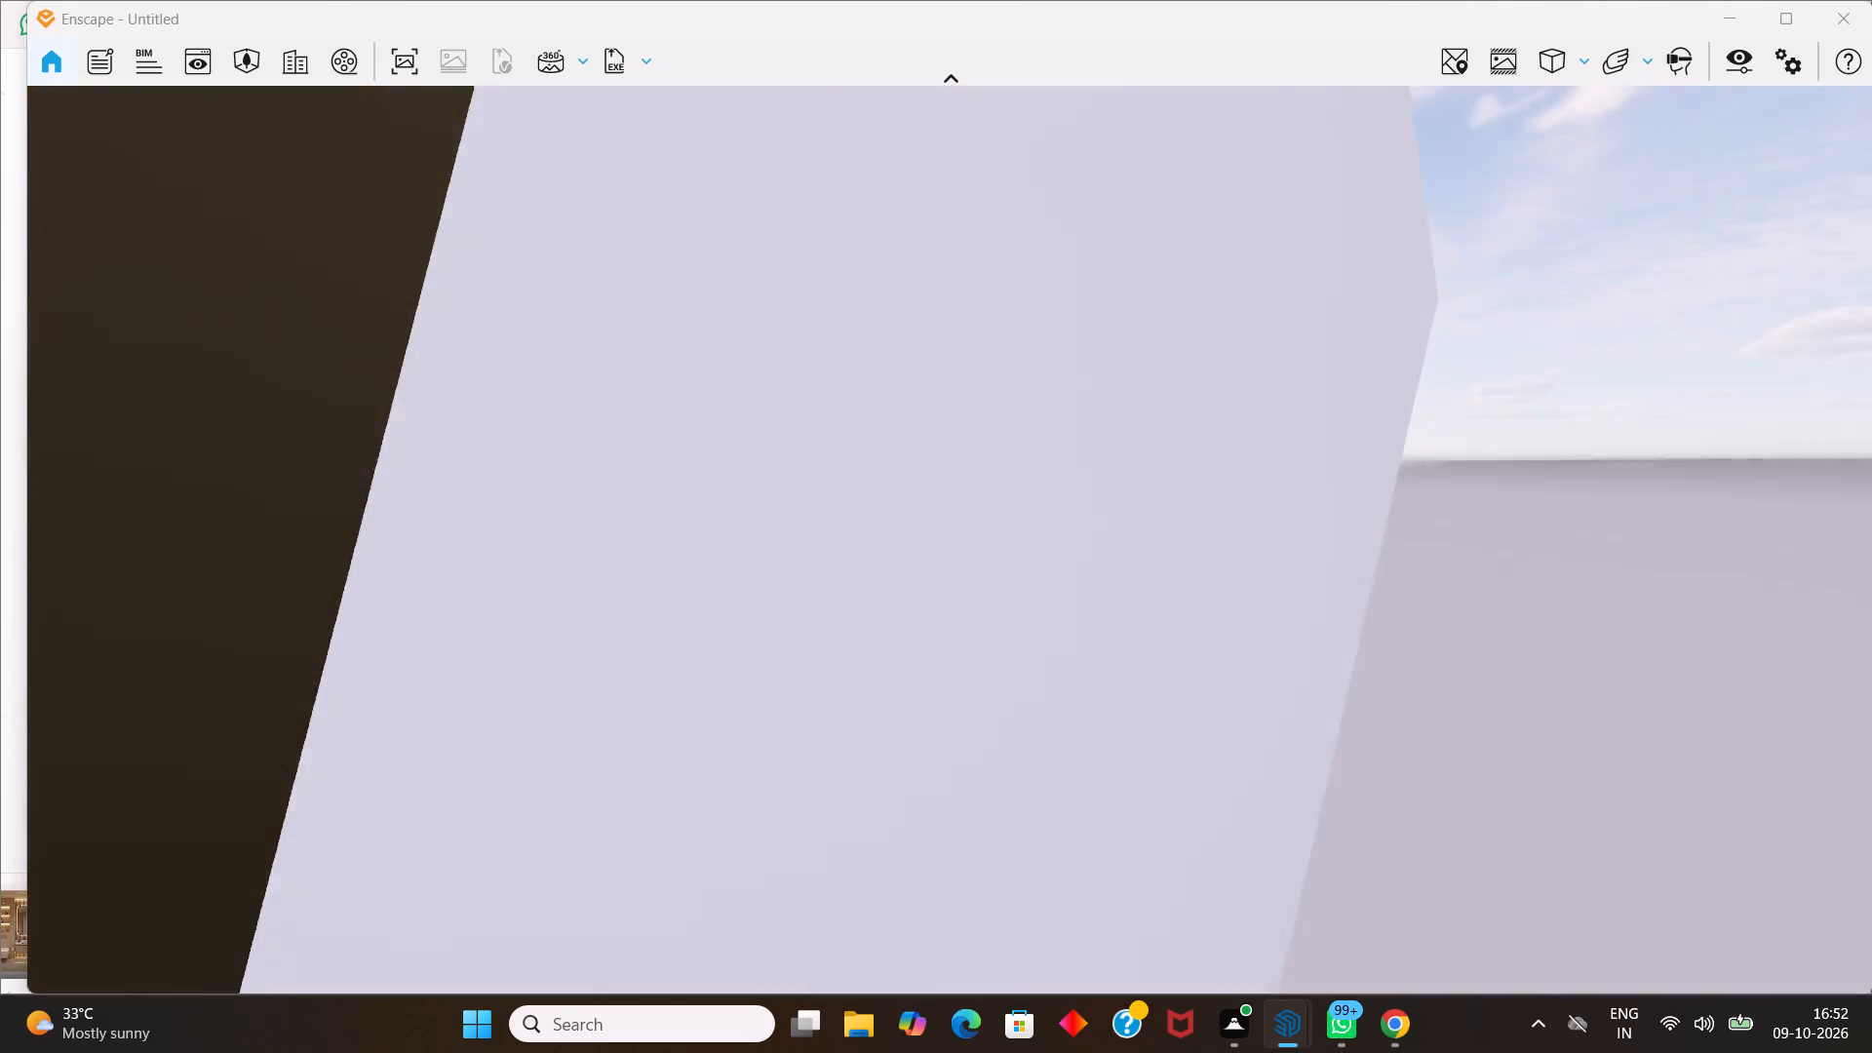
left_click_drag(814, 571, 992, 559)
middle_click_drag(814, 571, 992, 537)
scroll(997, 556, "down", 5)
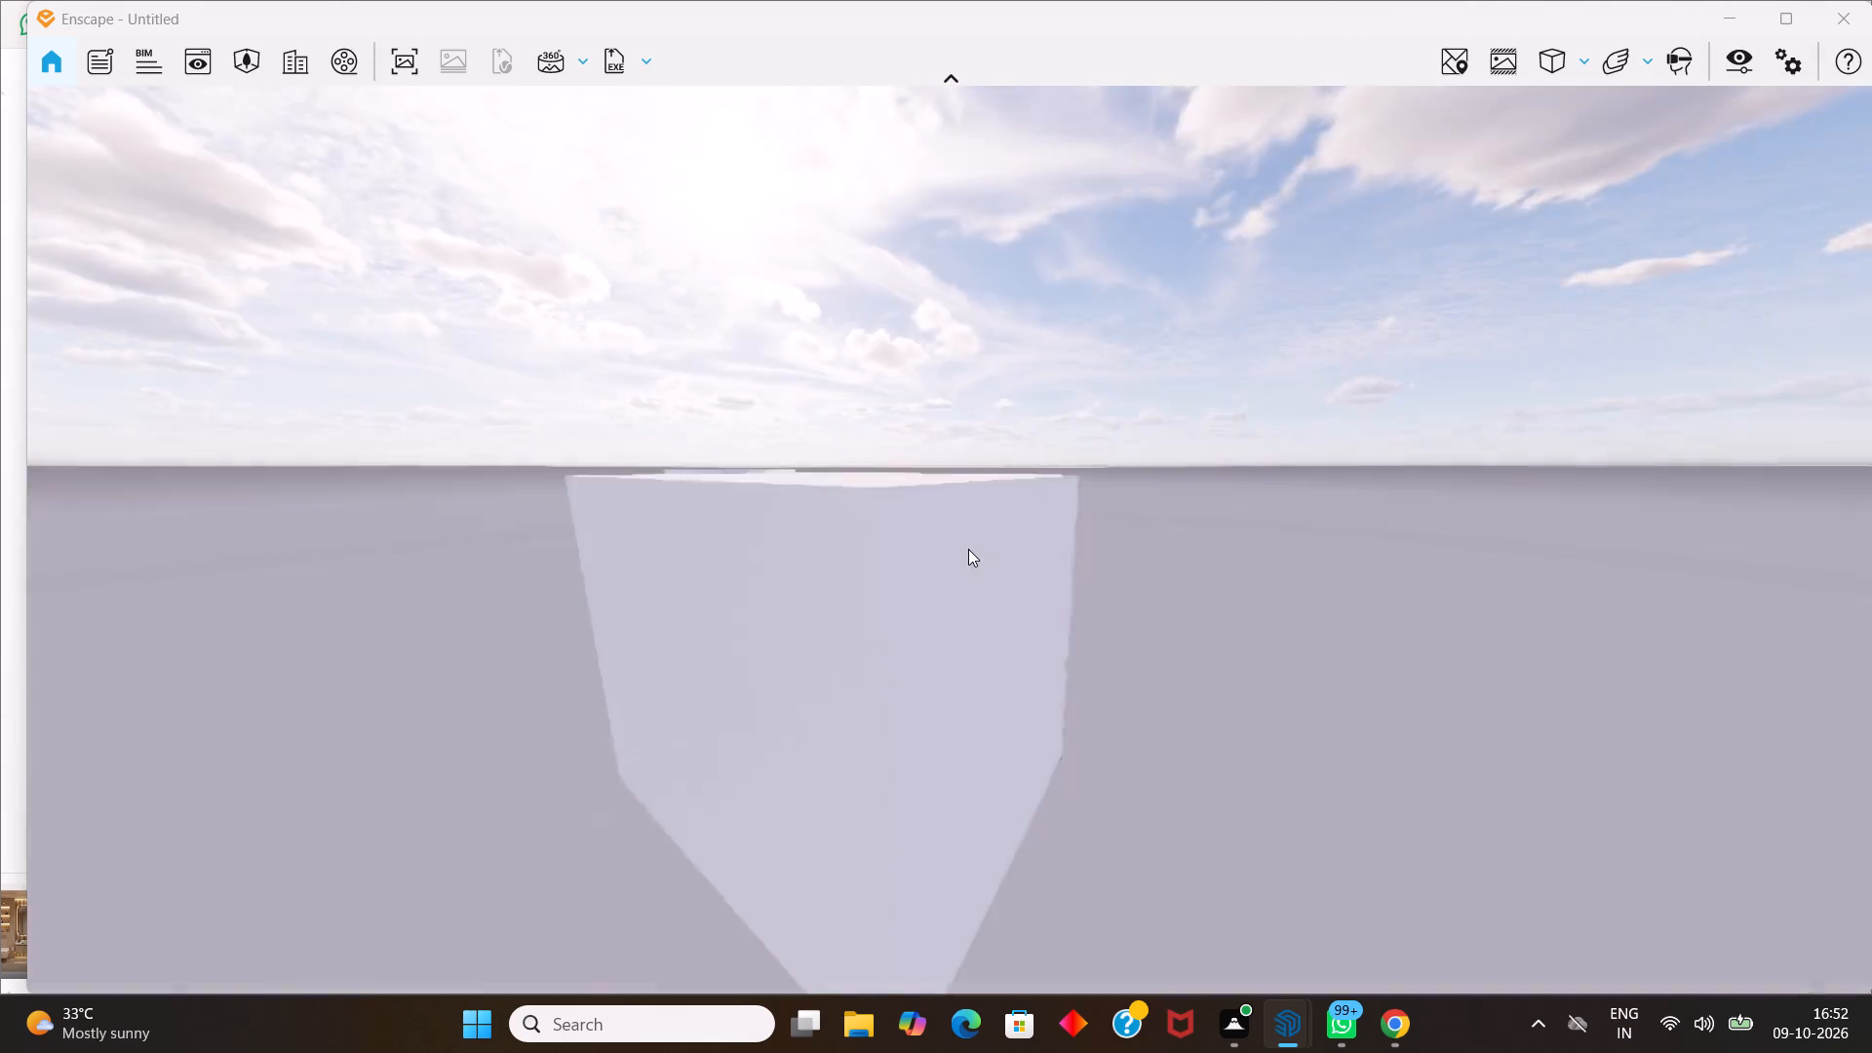
scroll(966, 570, "down", 1)
scroll(902, 683, "up", 3)
middle_click_drag(855, 779, 1089, 351)
scroll(866, 809, "up", 4)
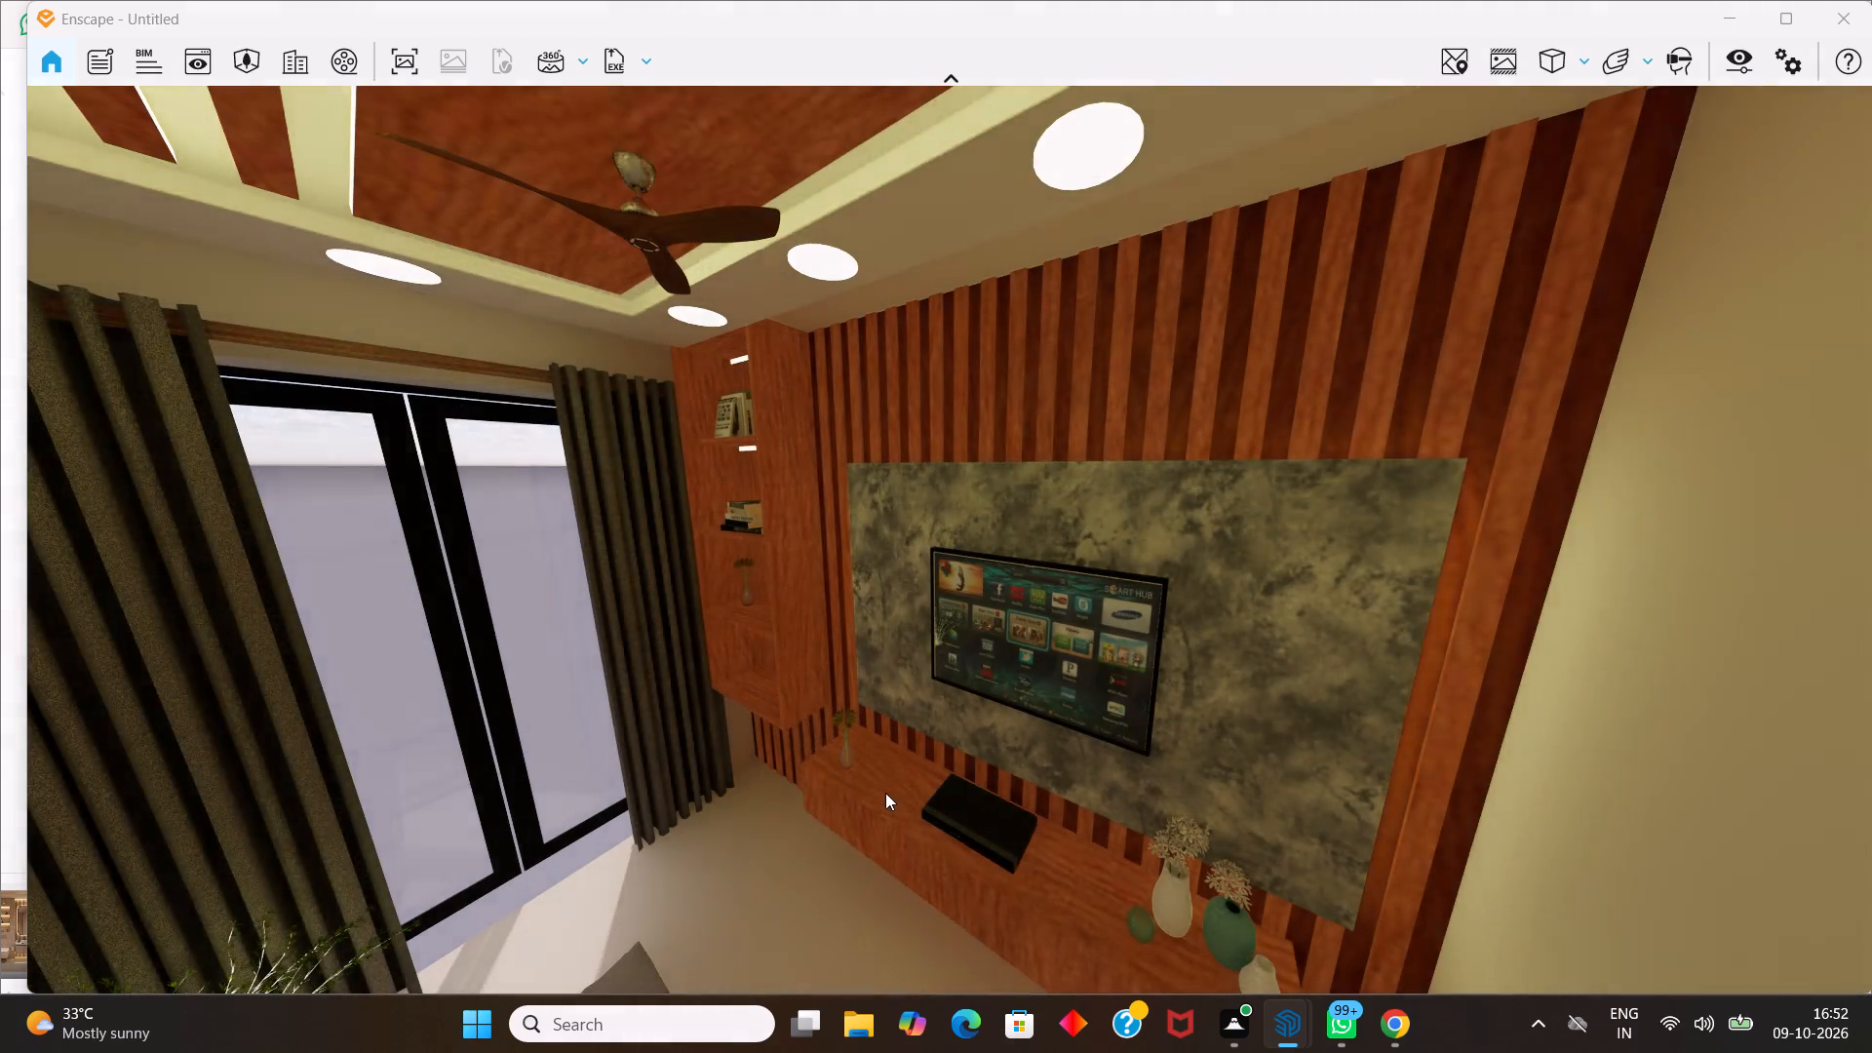
scroll(882, 791, "down", 1)
middle_click(887, 793)
left_click_drag(875, 809, 714, 897)
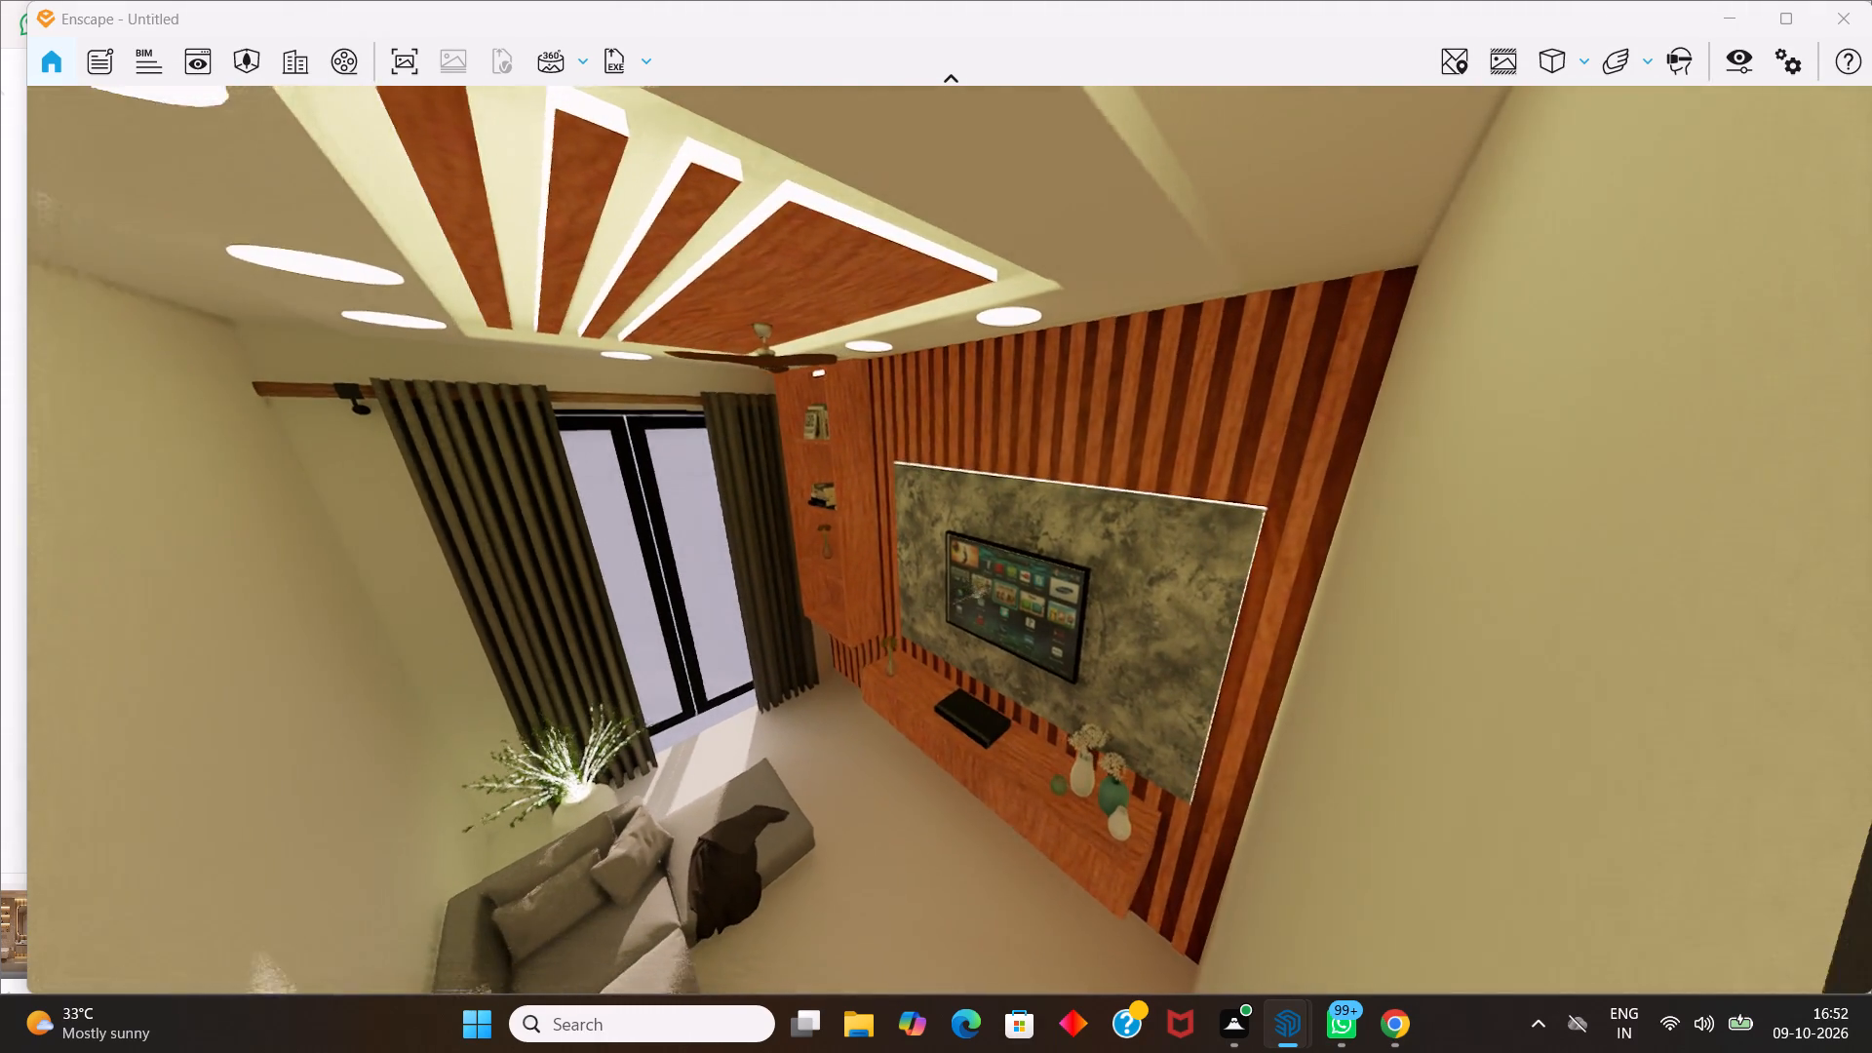
left_click_drag(714, 897, 707, 822)
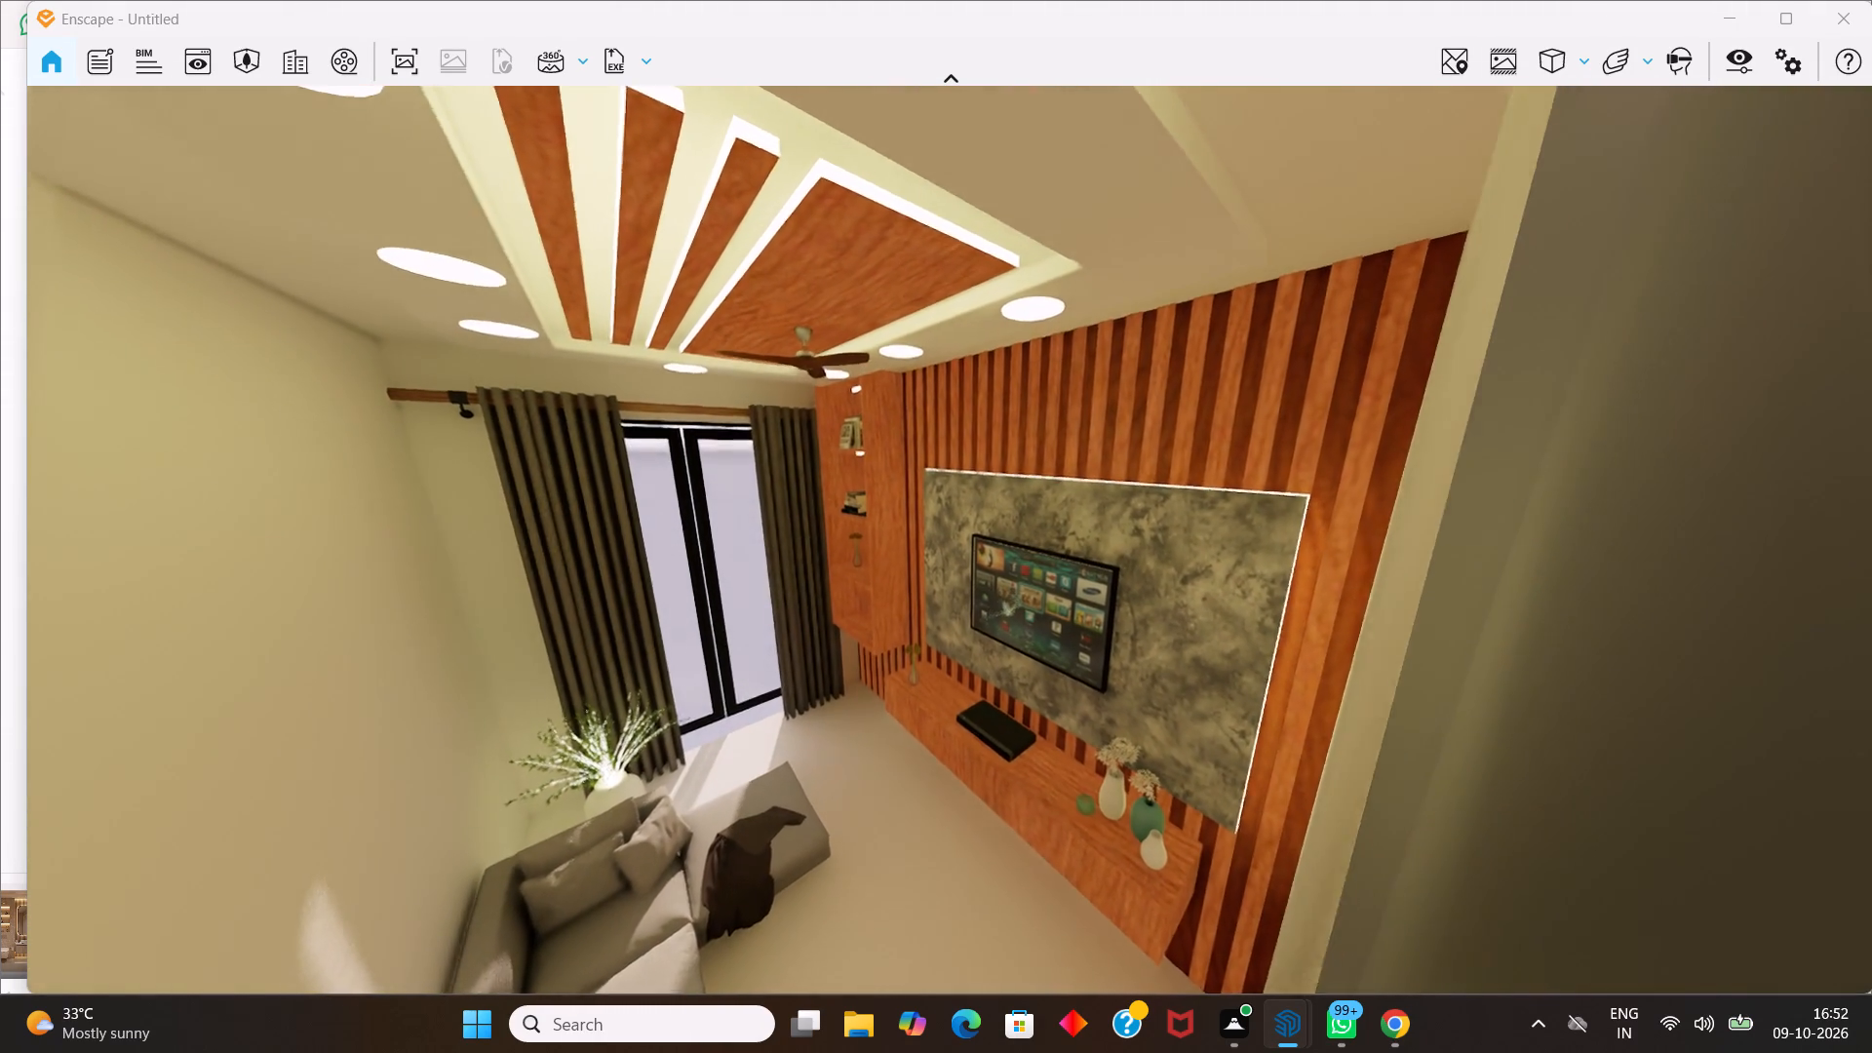
left_click_drag(707, 822, 1291, 688)
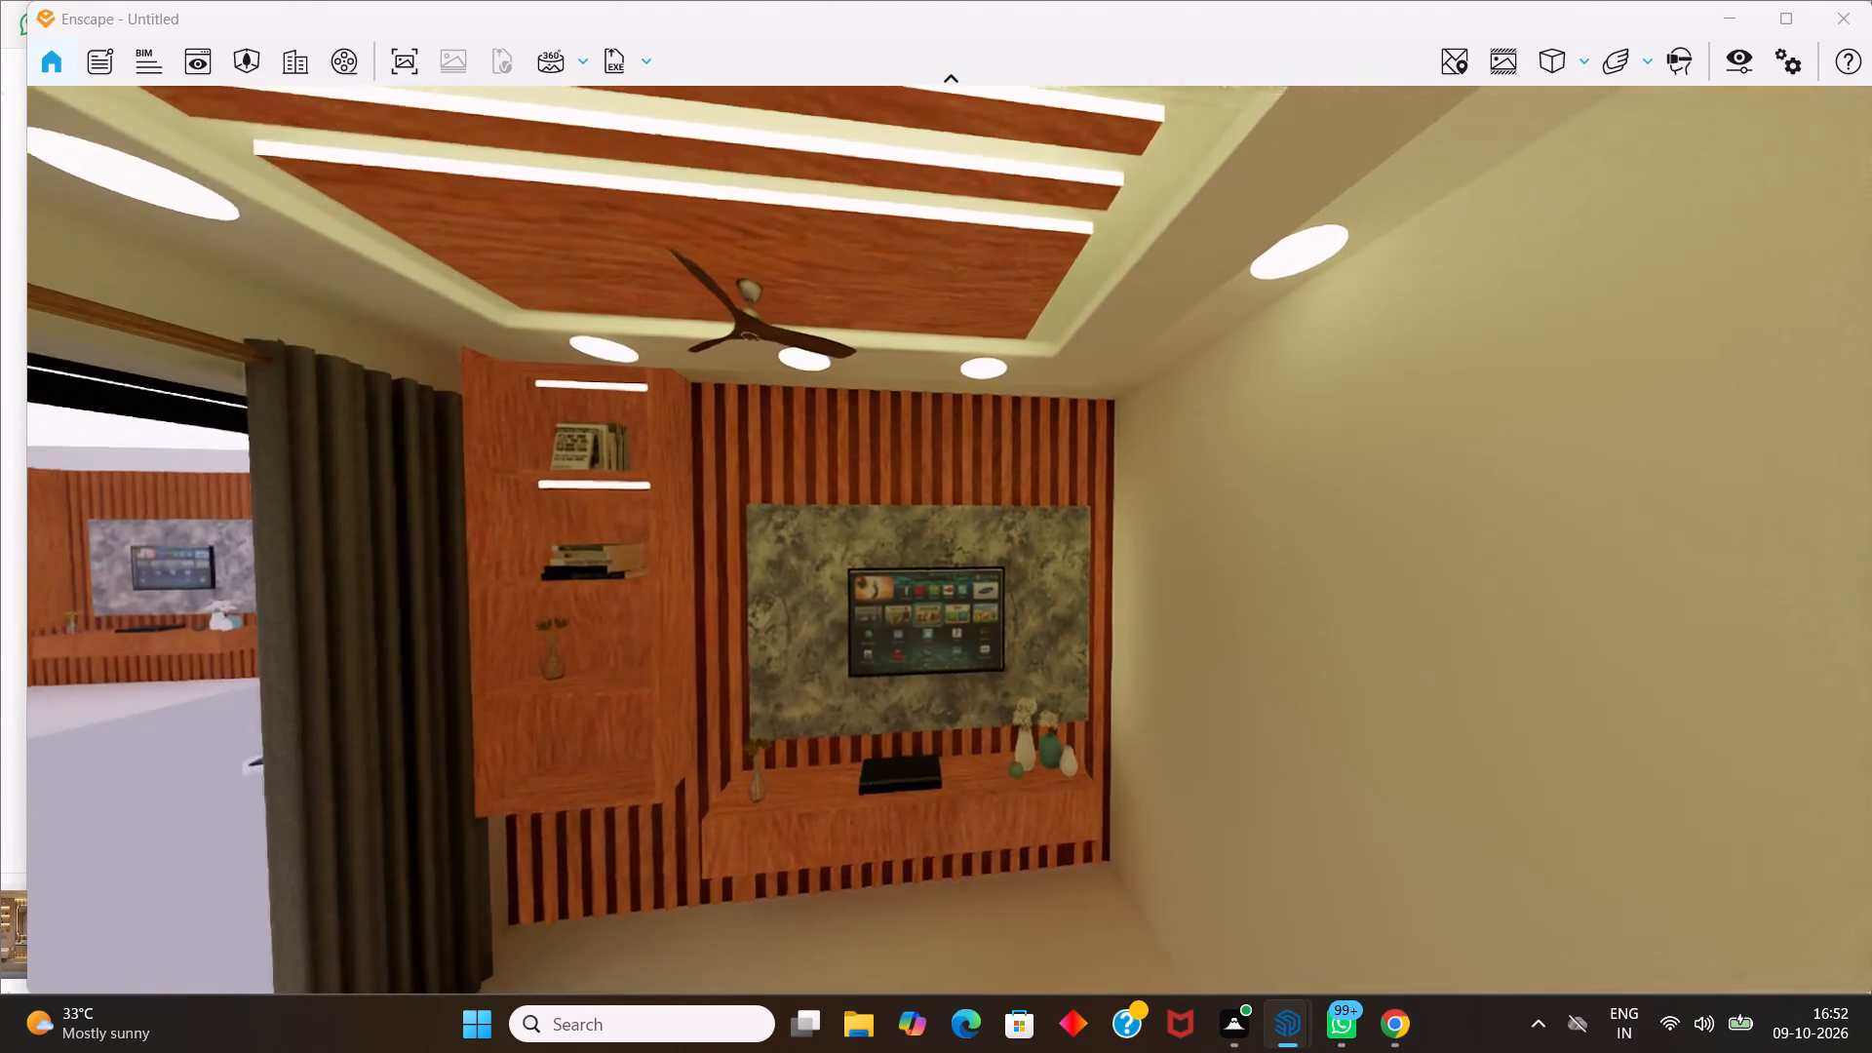
left_click_drag(1291, 688, 1775, 599)
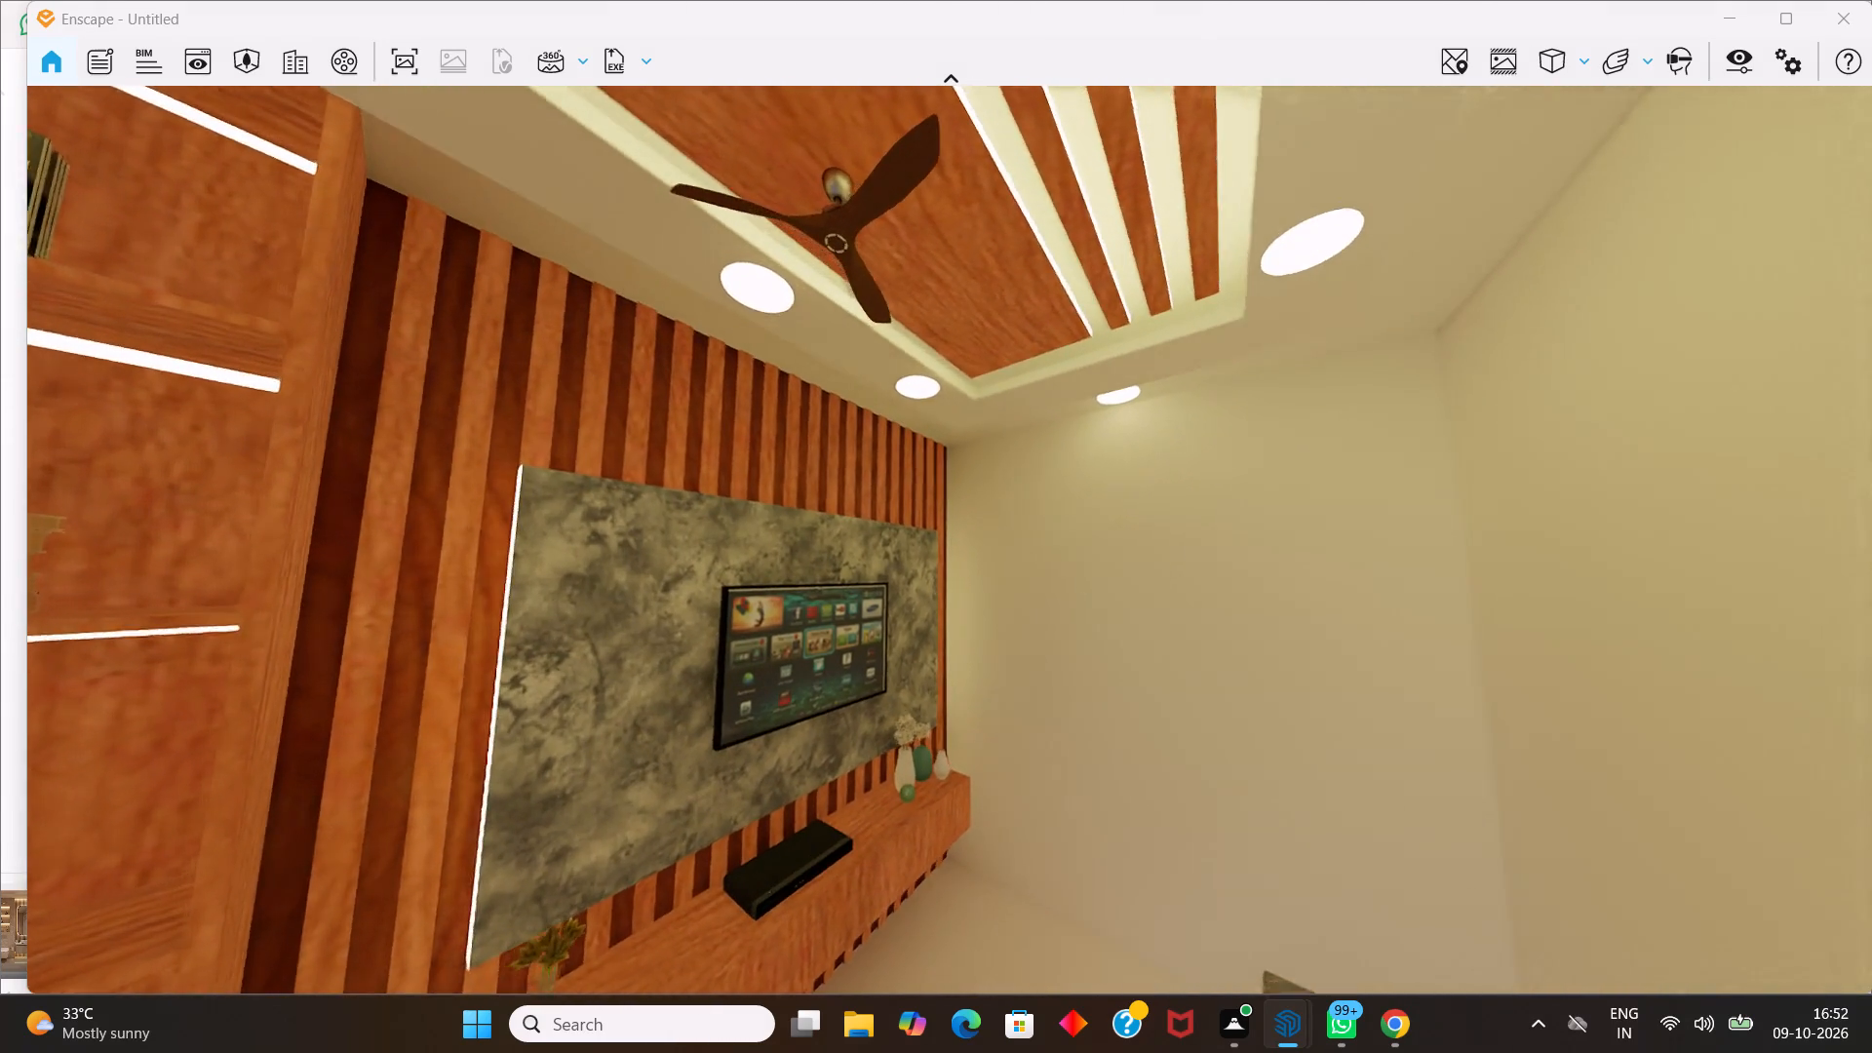
left_click_drag(1775, 599, 1871, 570)
Examine the lit shelf unit, TV wall and sofa side of the living room from the window end.
scroll(911, 786, "down", 1)
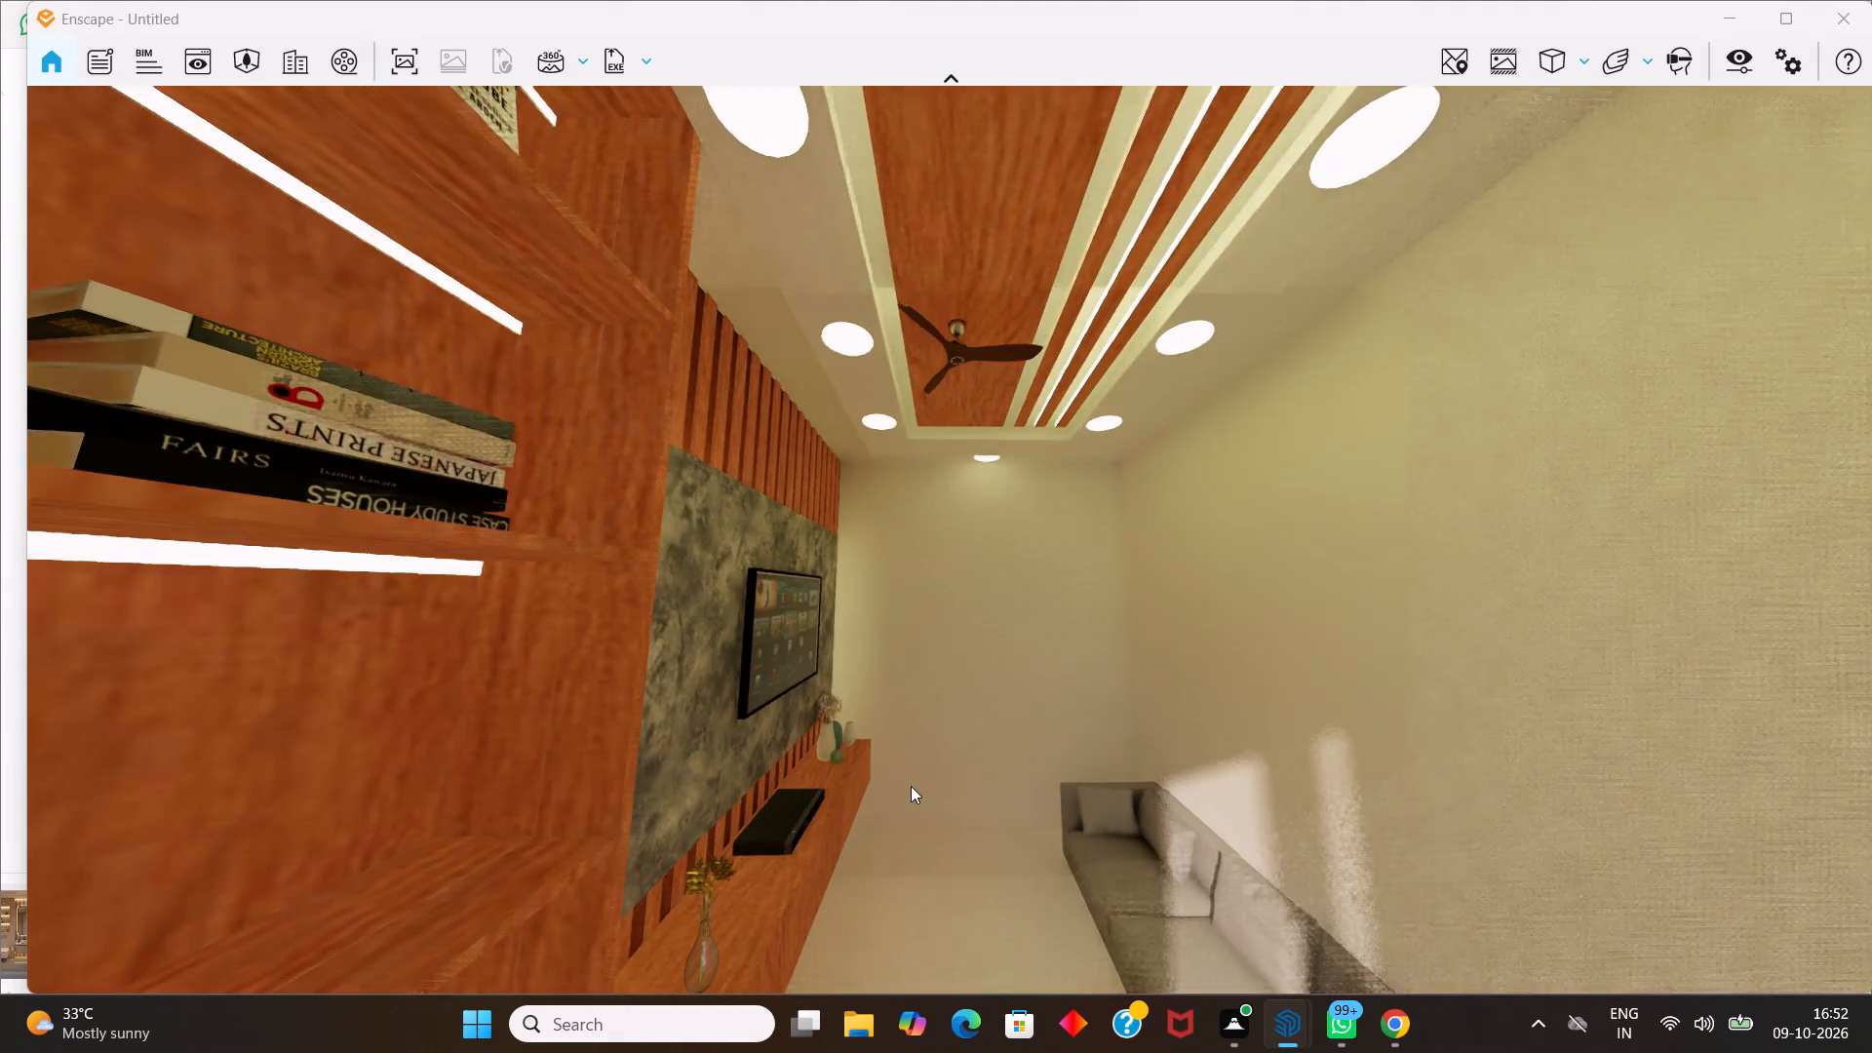
scroll(867, 775, "down", 1)
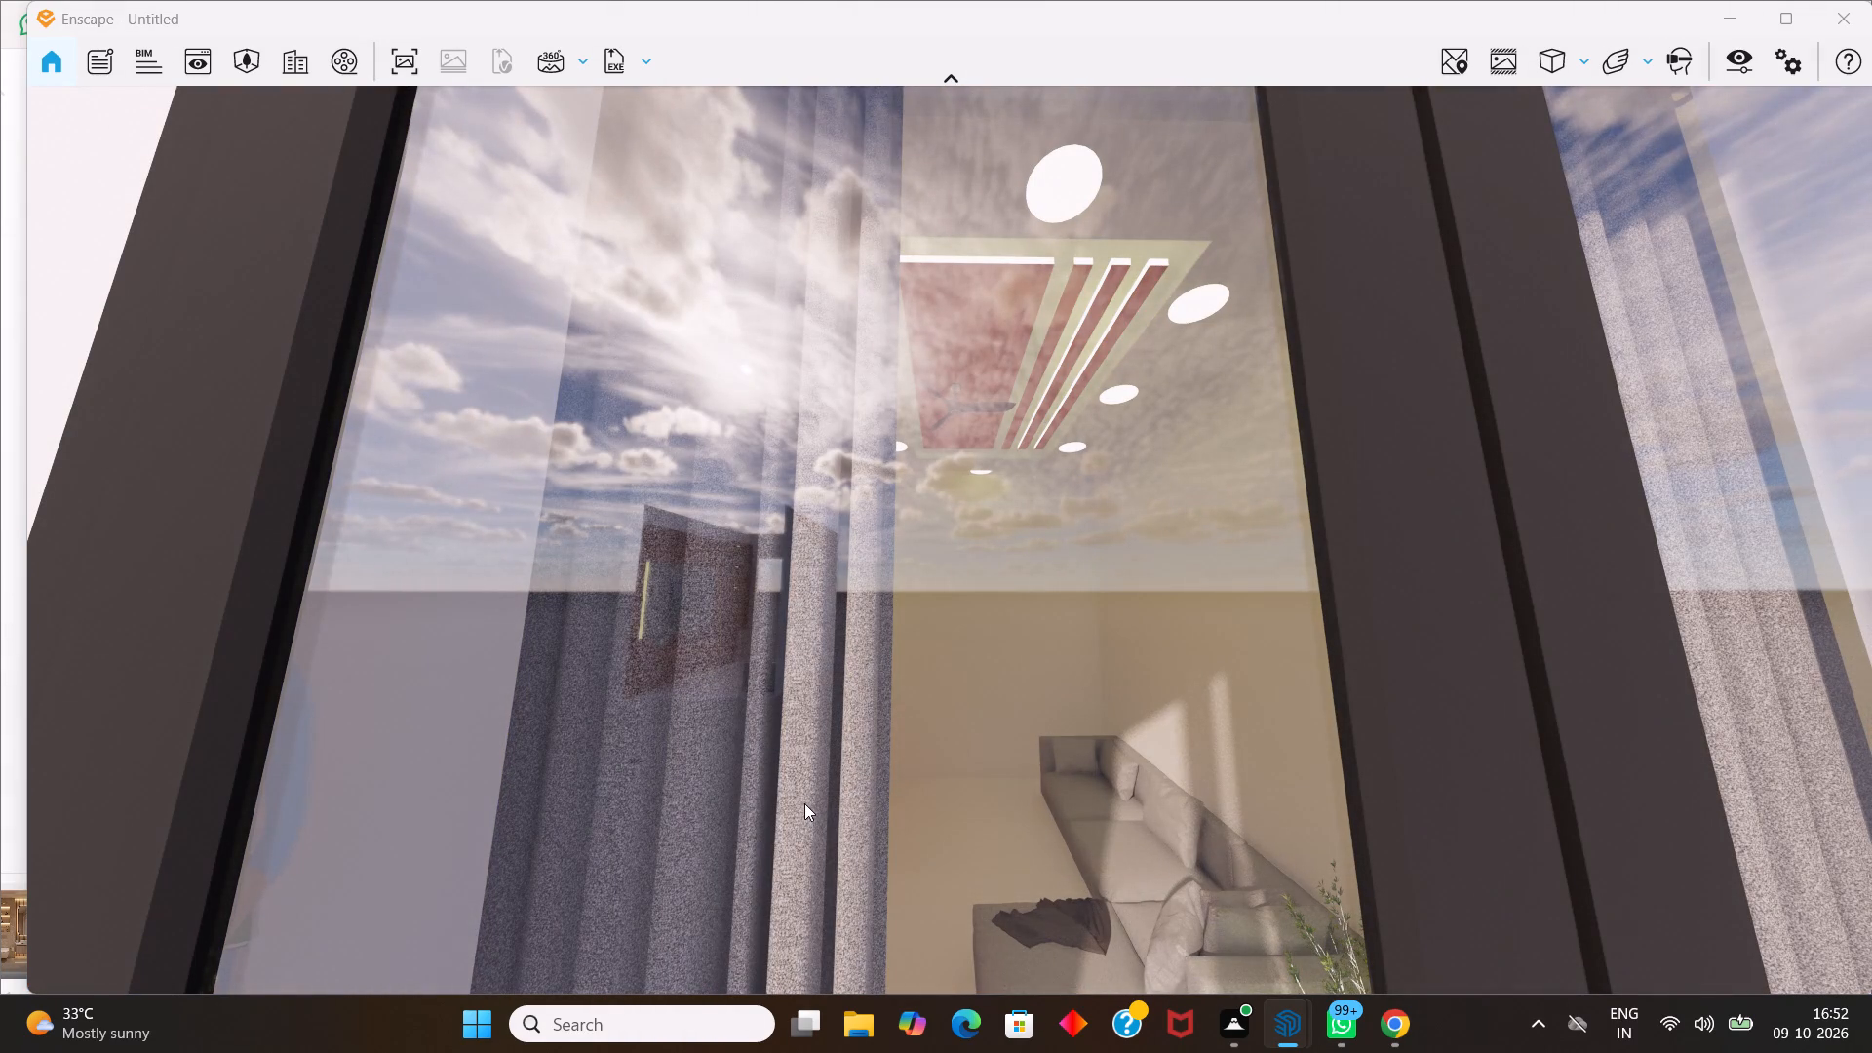
middle_click_drag(739, 780, 955, 537)
scroll(955, 537, "up", 1)
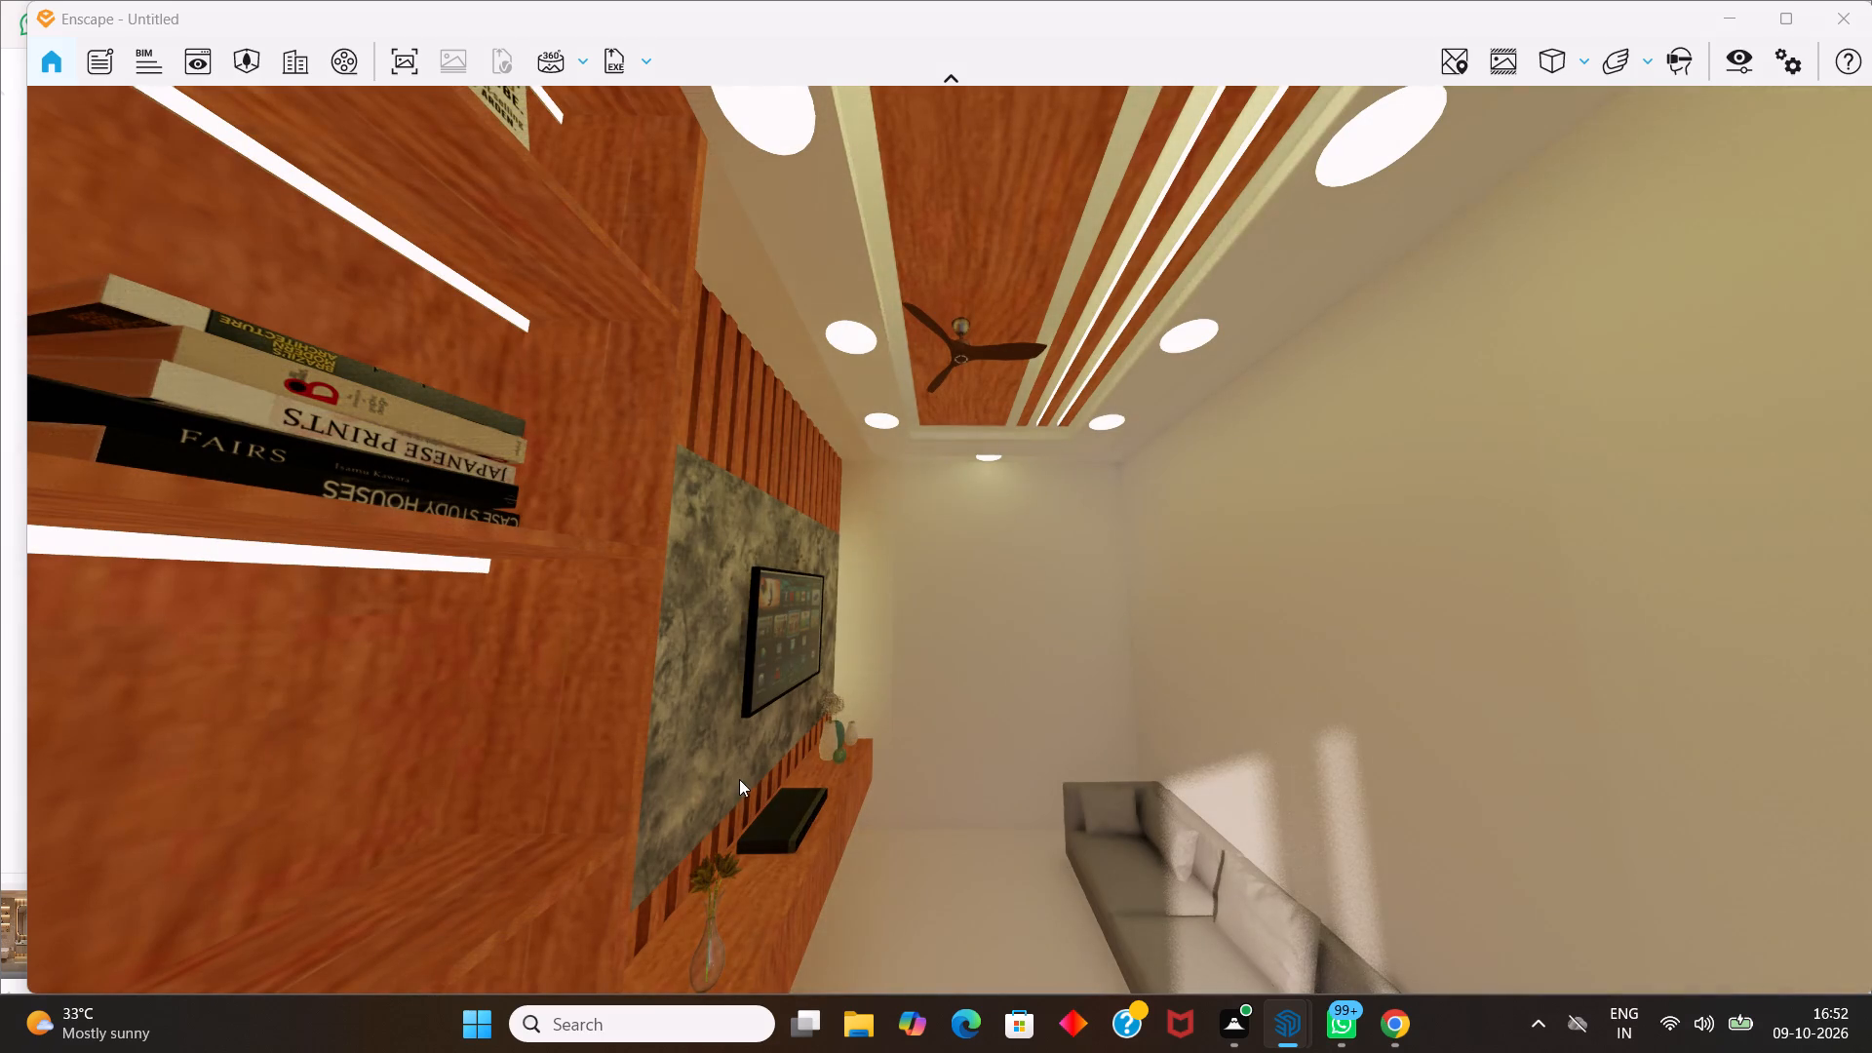
left_click_drag(700, 806, 233, 858)
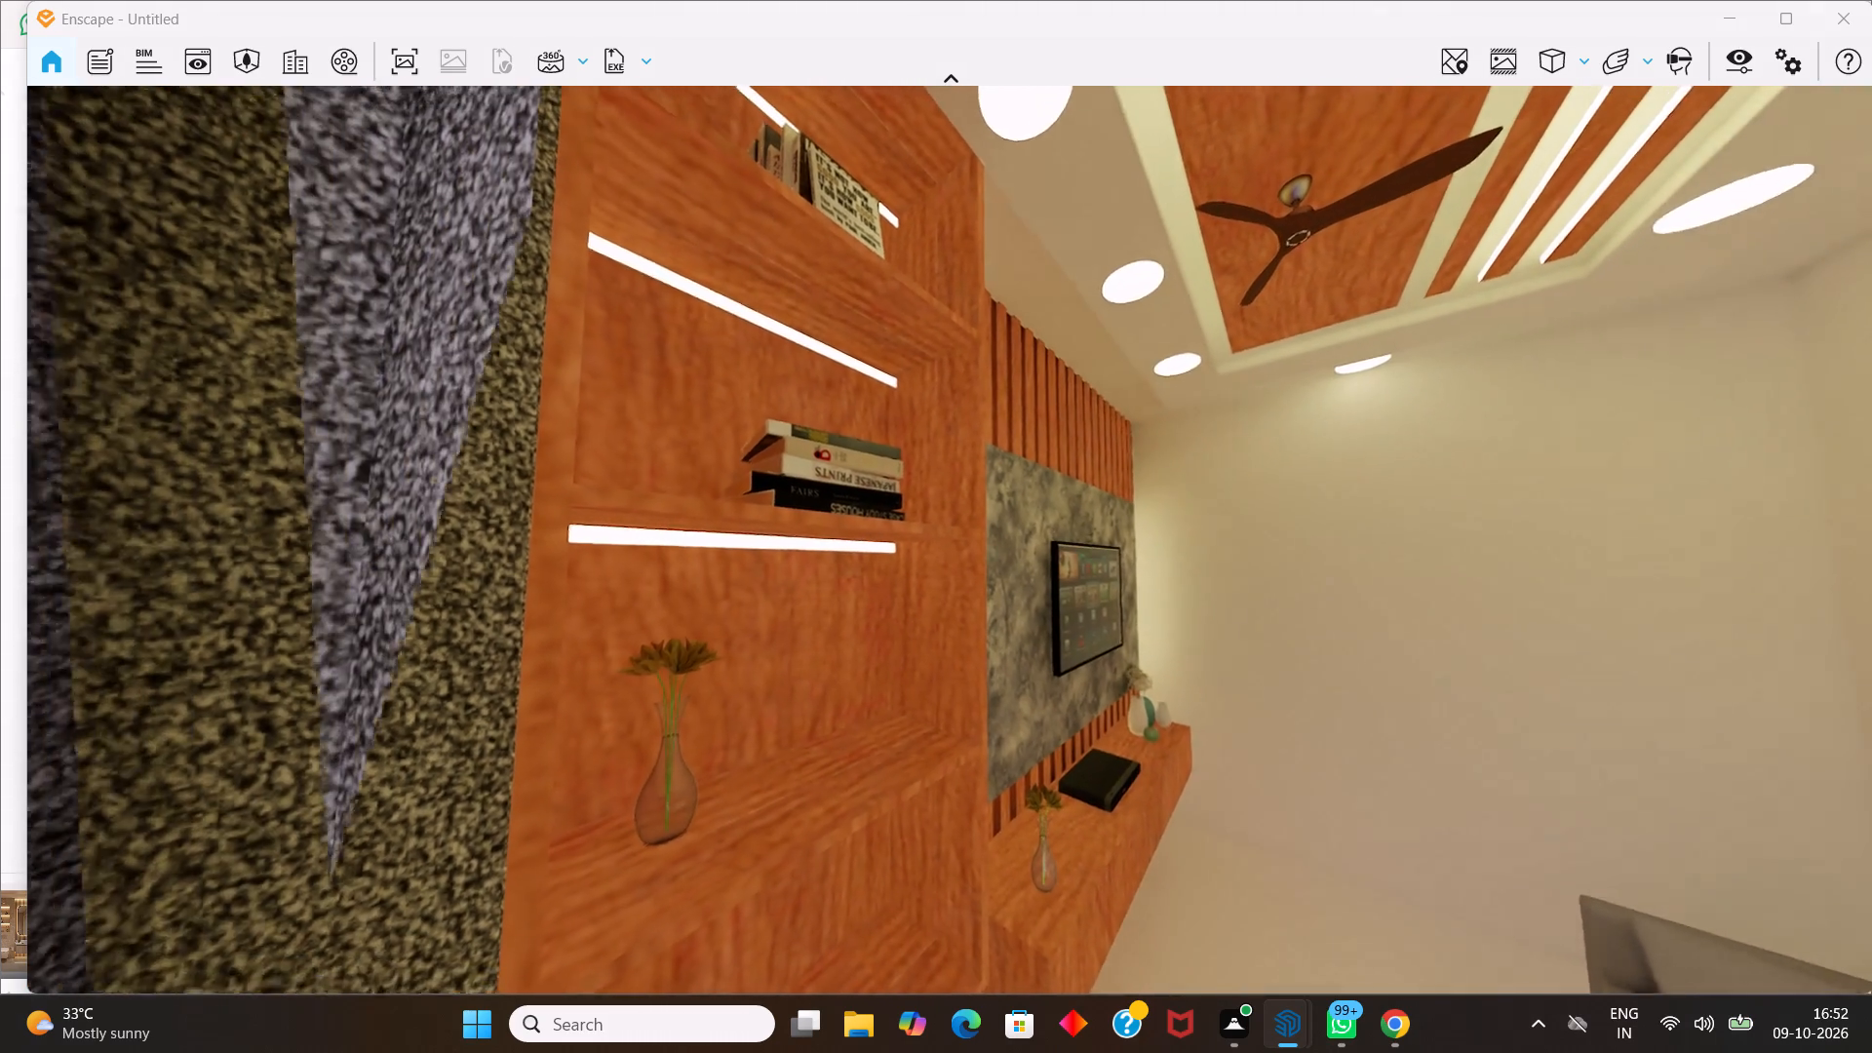
left_click_drag(233, 858, 27, 994)
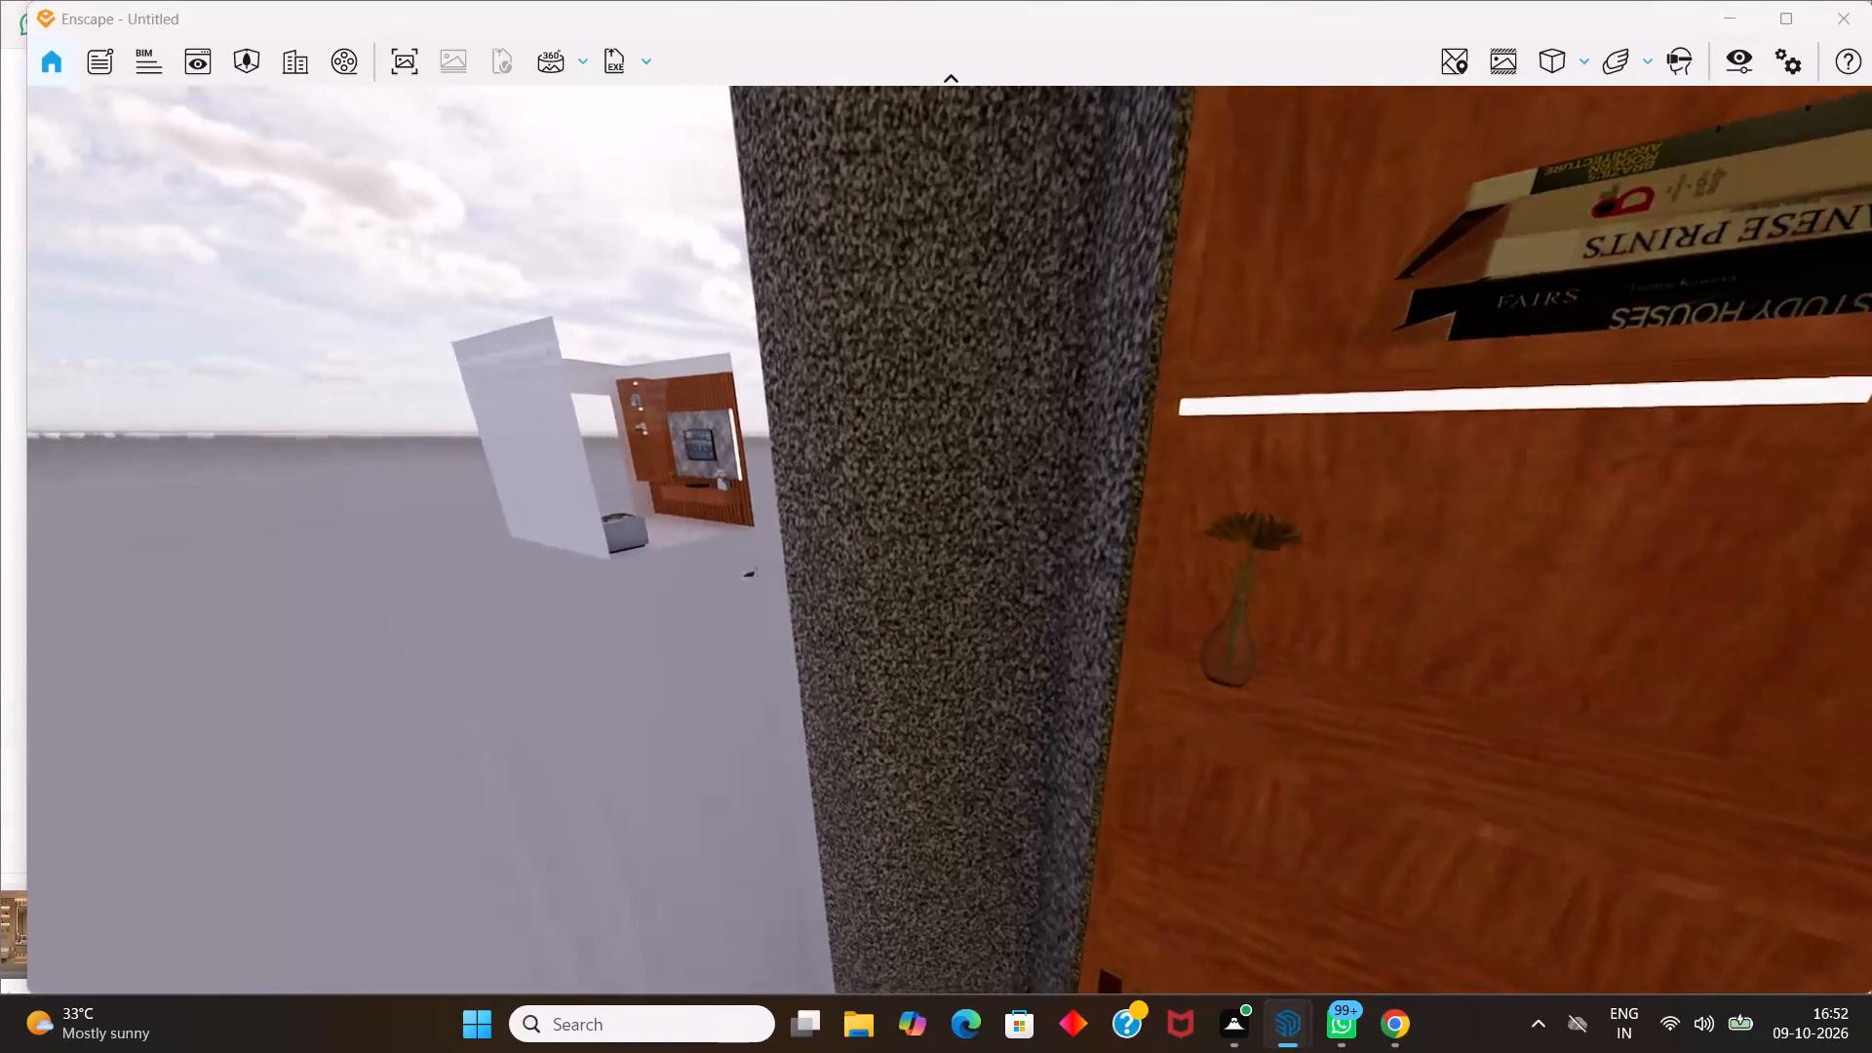
left_click_drag(27, 994, 26, 993)
middle_click_drag(27, 993, 26, 993)
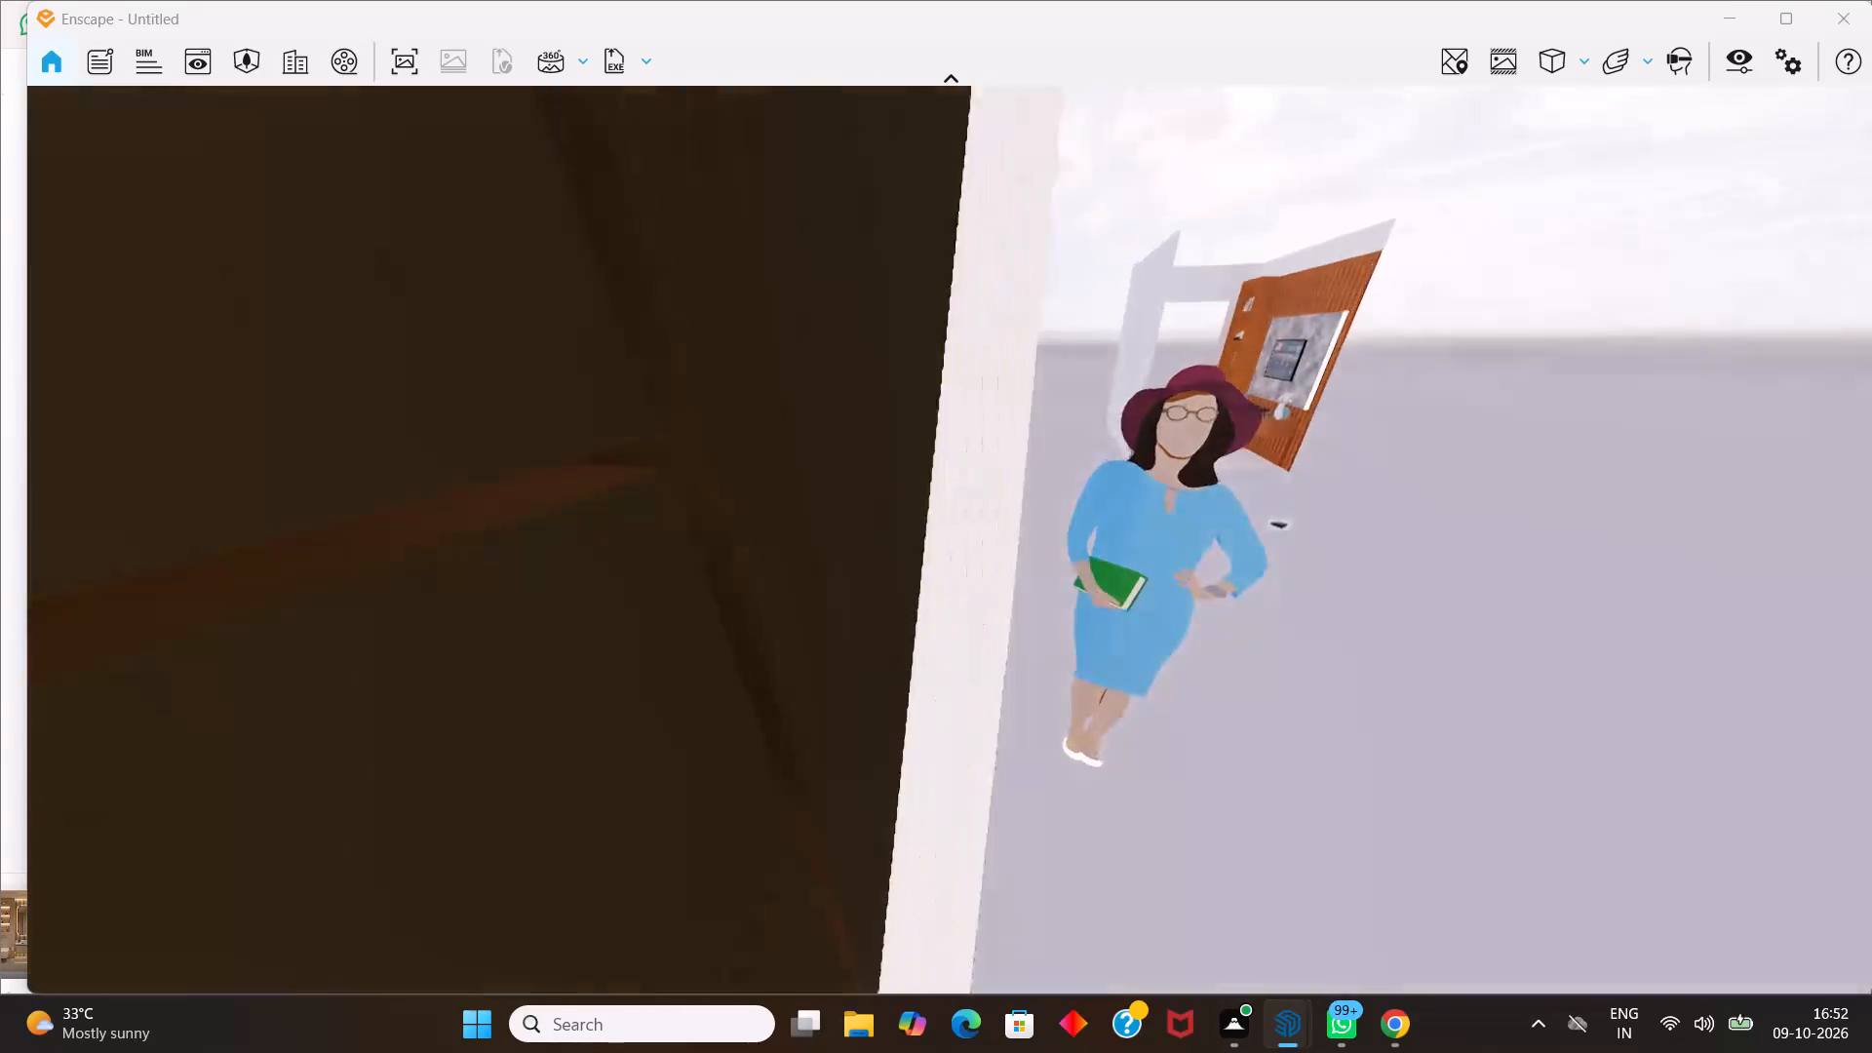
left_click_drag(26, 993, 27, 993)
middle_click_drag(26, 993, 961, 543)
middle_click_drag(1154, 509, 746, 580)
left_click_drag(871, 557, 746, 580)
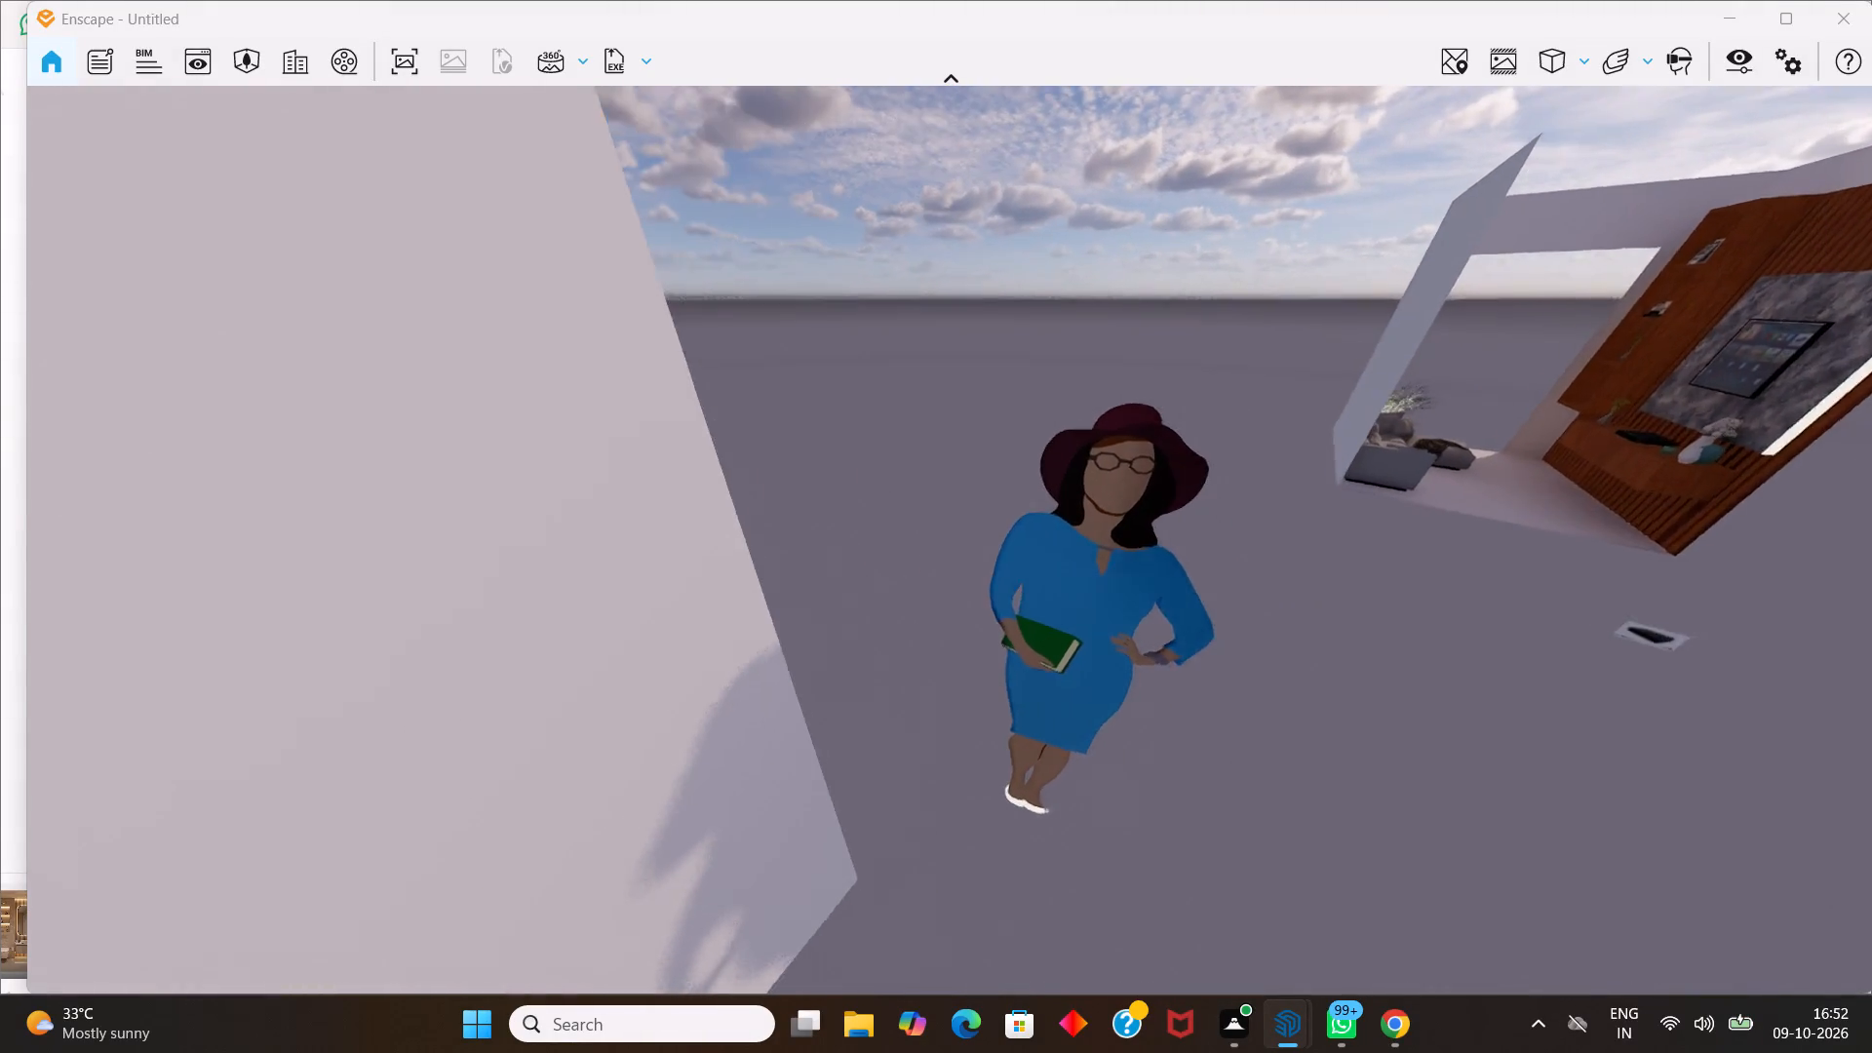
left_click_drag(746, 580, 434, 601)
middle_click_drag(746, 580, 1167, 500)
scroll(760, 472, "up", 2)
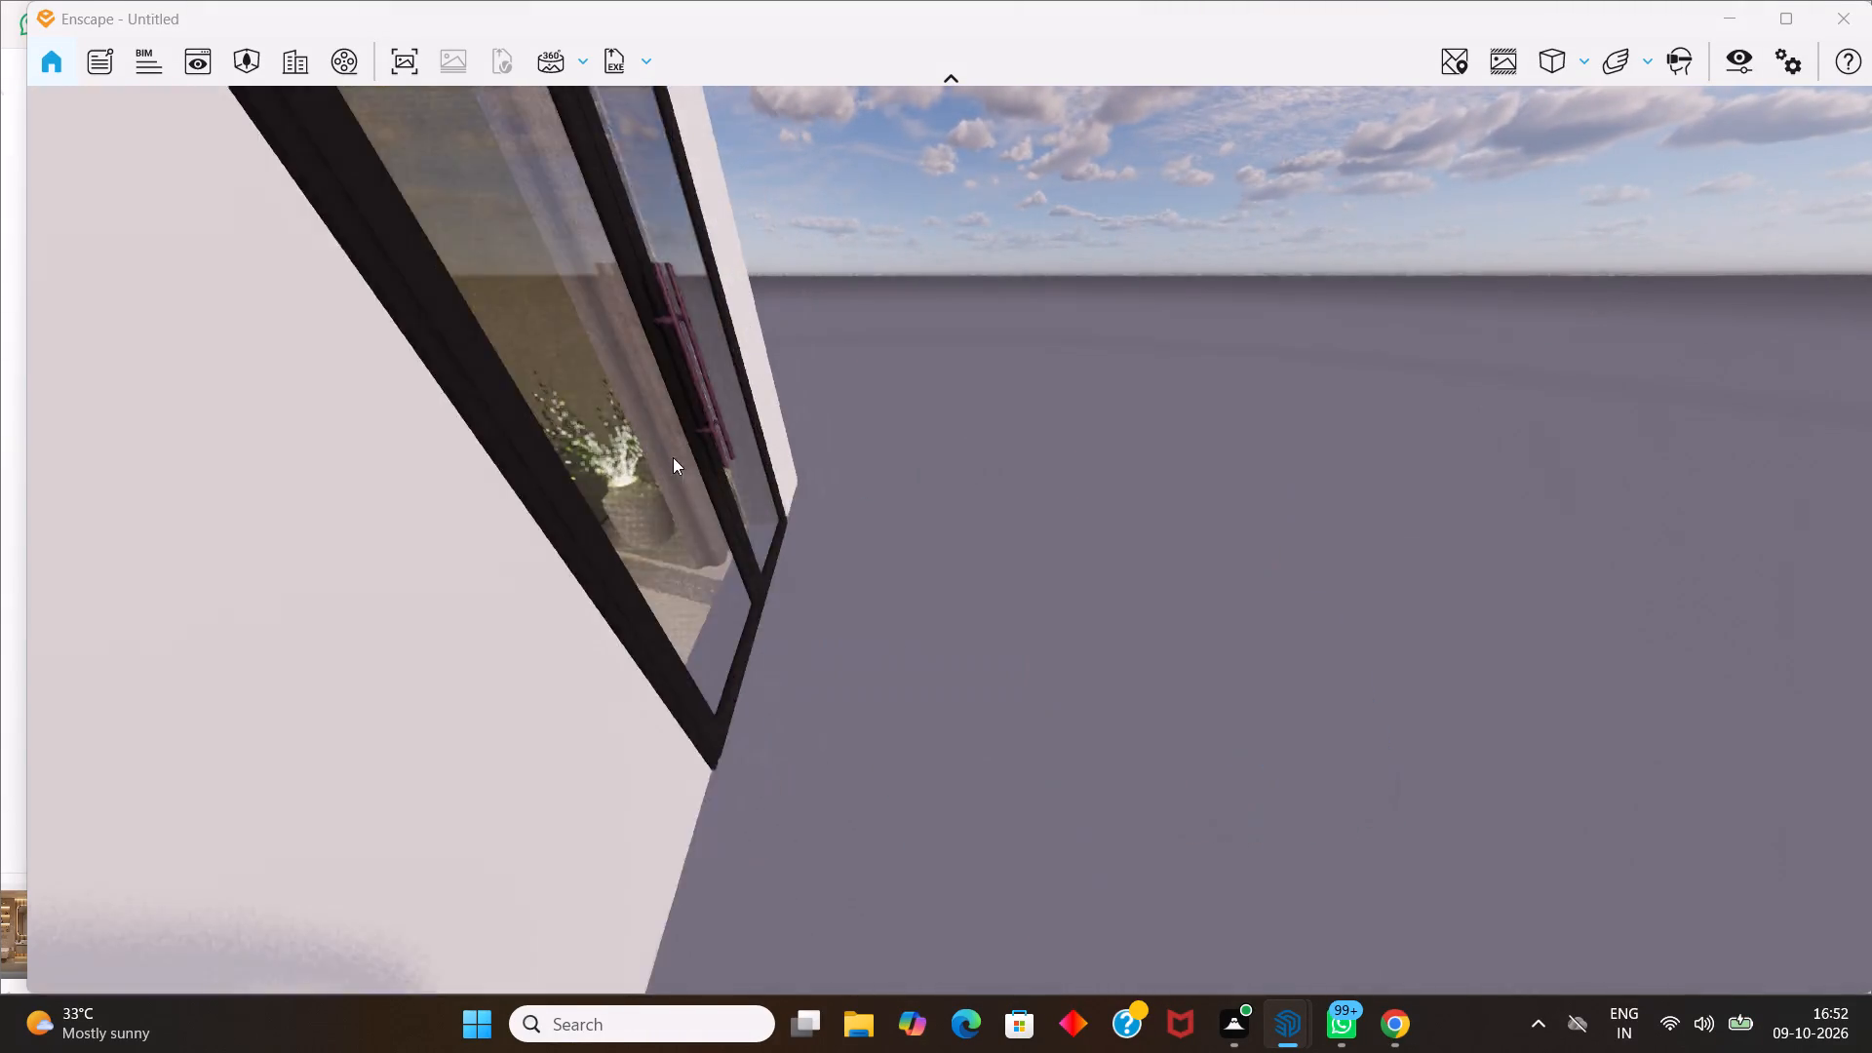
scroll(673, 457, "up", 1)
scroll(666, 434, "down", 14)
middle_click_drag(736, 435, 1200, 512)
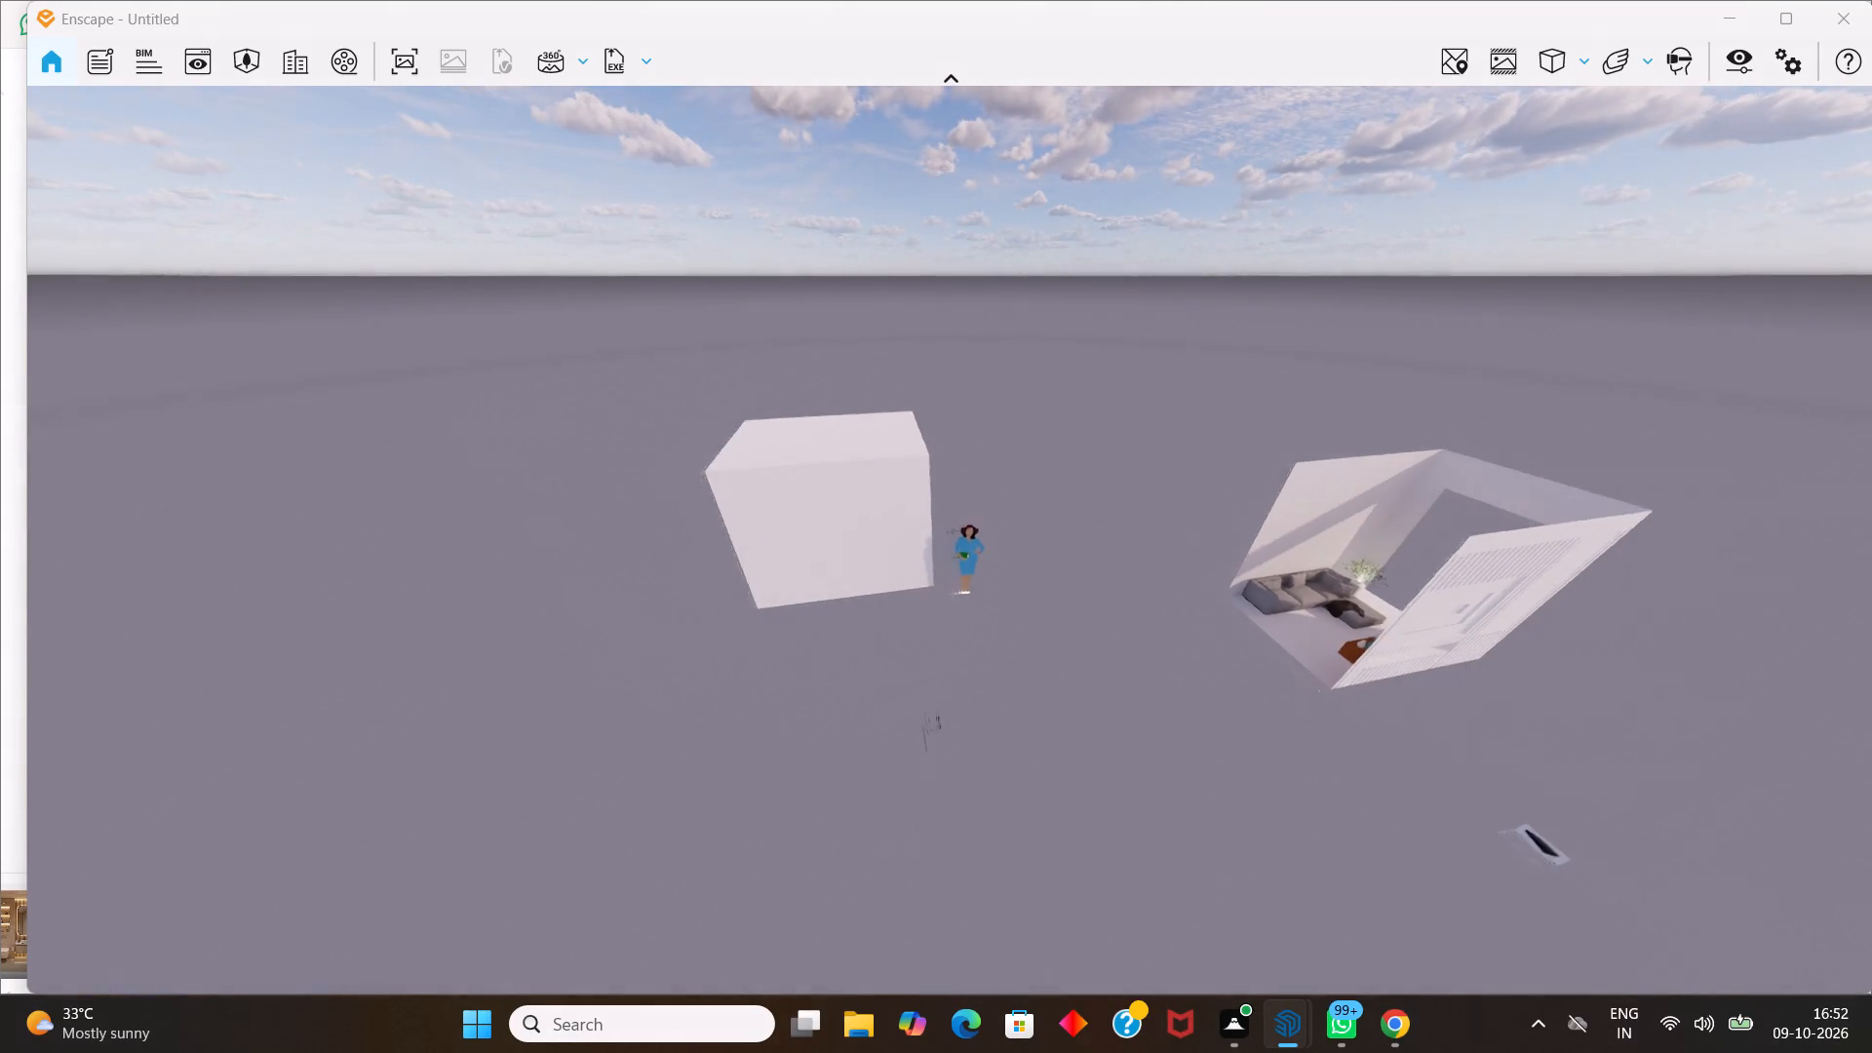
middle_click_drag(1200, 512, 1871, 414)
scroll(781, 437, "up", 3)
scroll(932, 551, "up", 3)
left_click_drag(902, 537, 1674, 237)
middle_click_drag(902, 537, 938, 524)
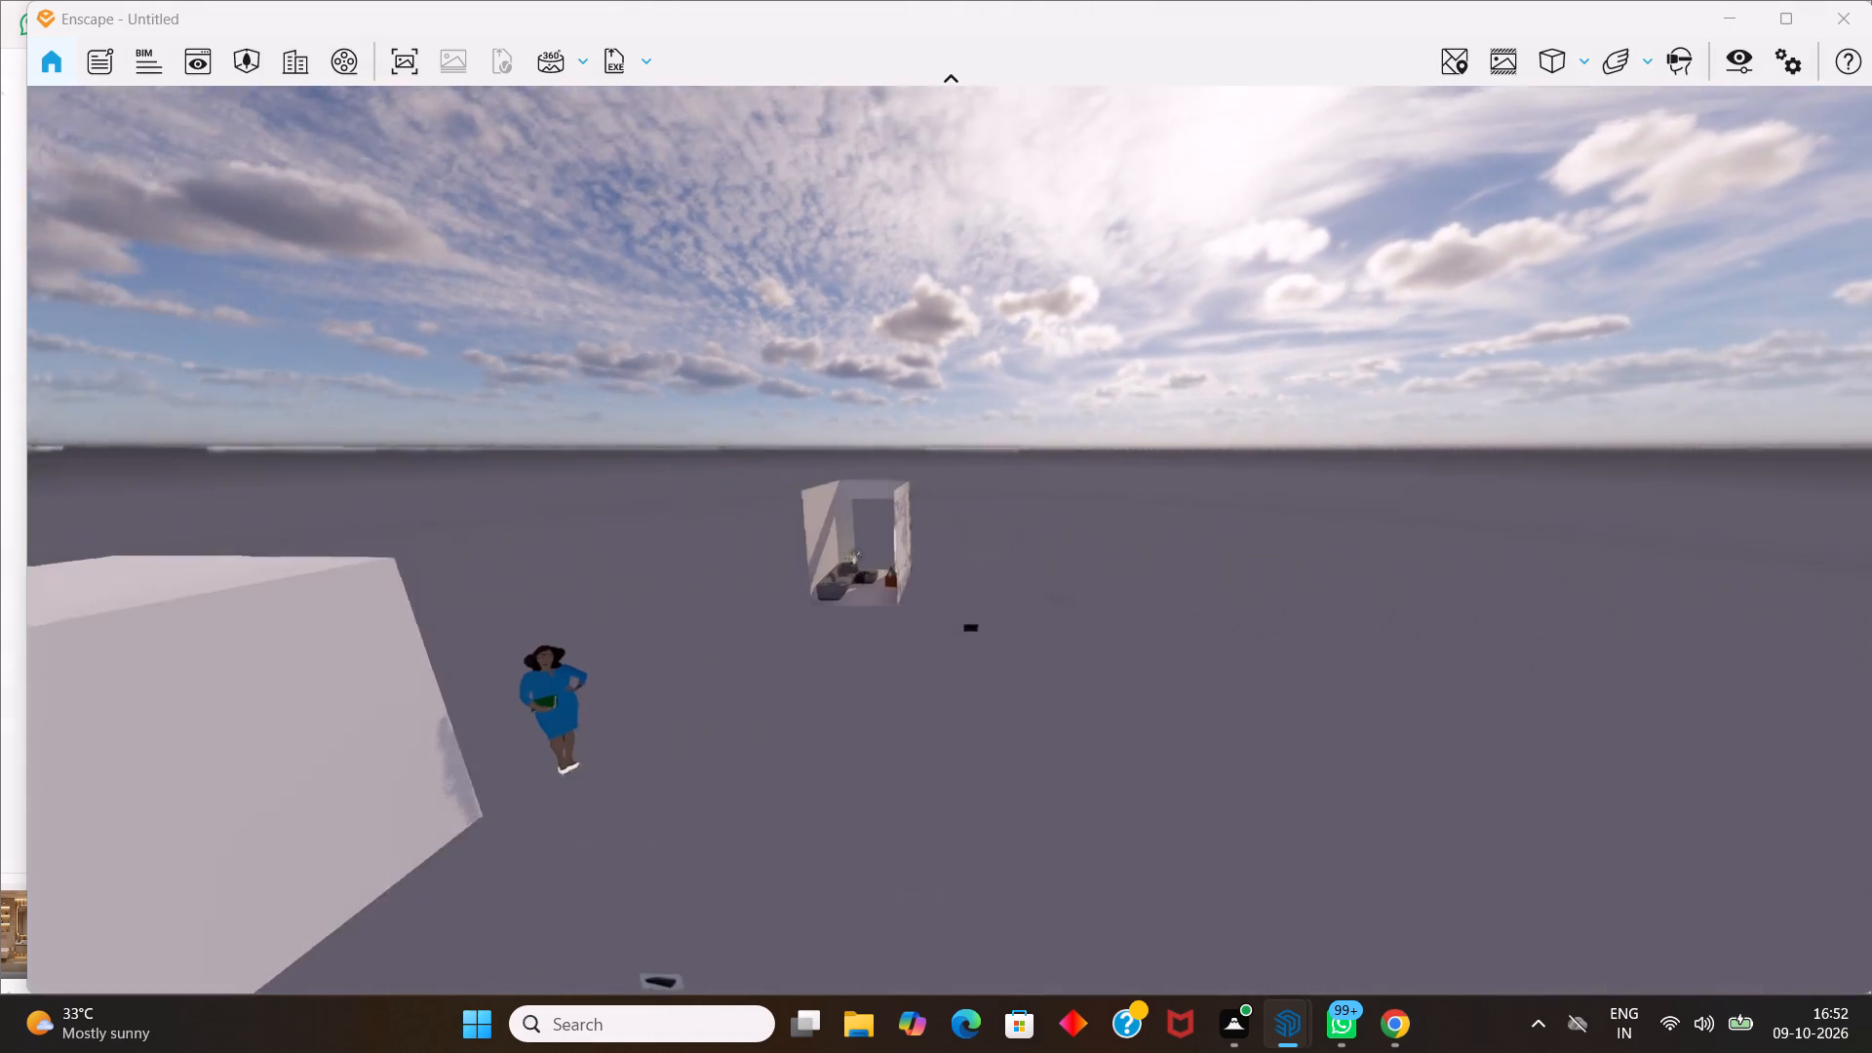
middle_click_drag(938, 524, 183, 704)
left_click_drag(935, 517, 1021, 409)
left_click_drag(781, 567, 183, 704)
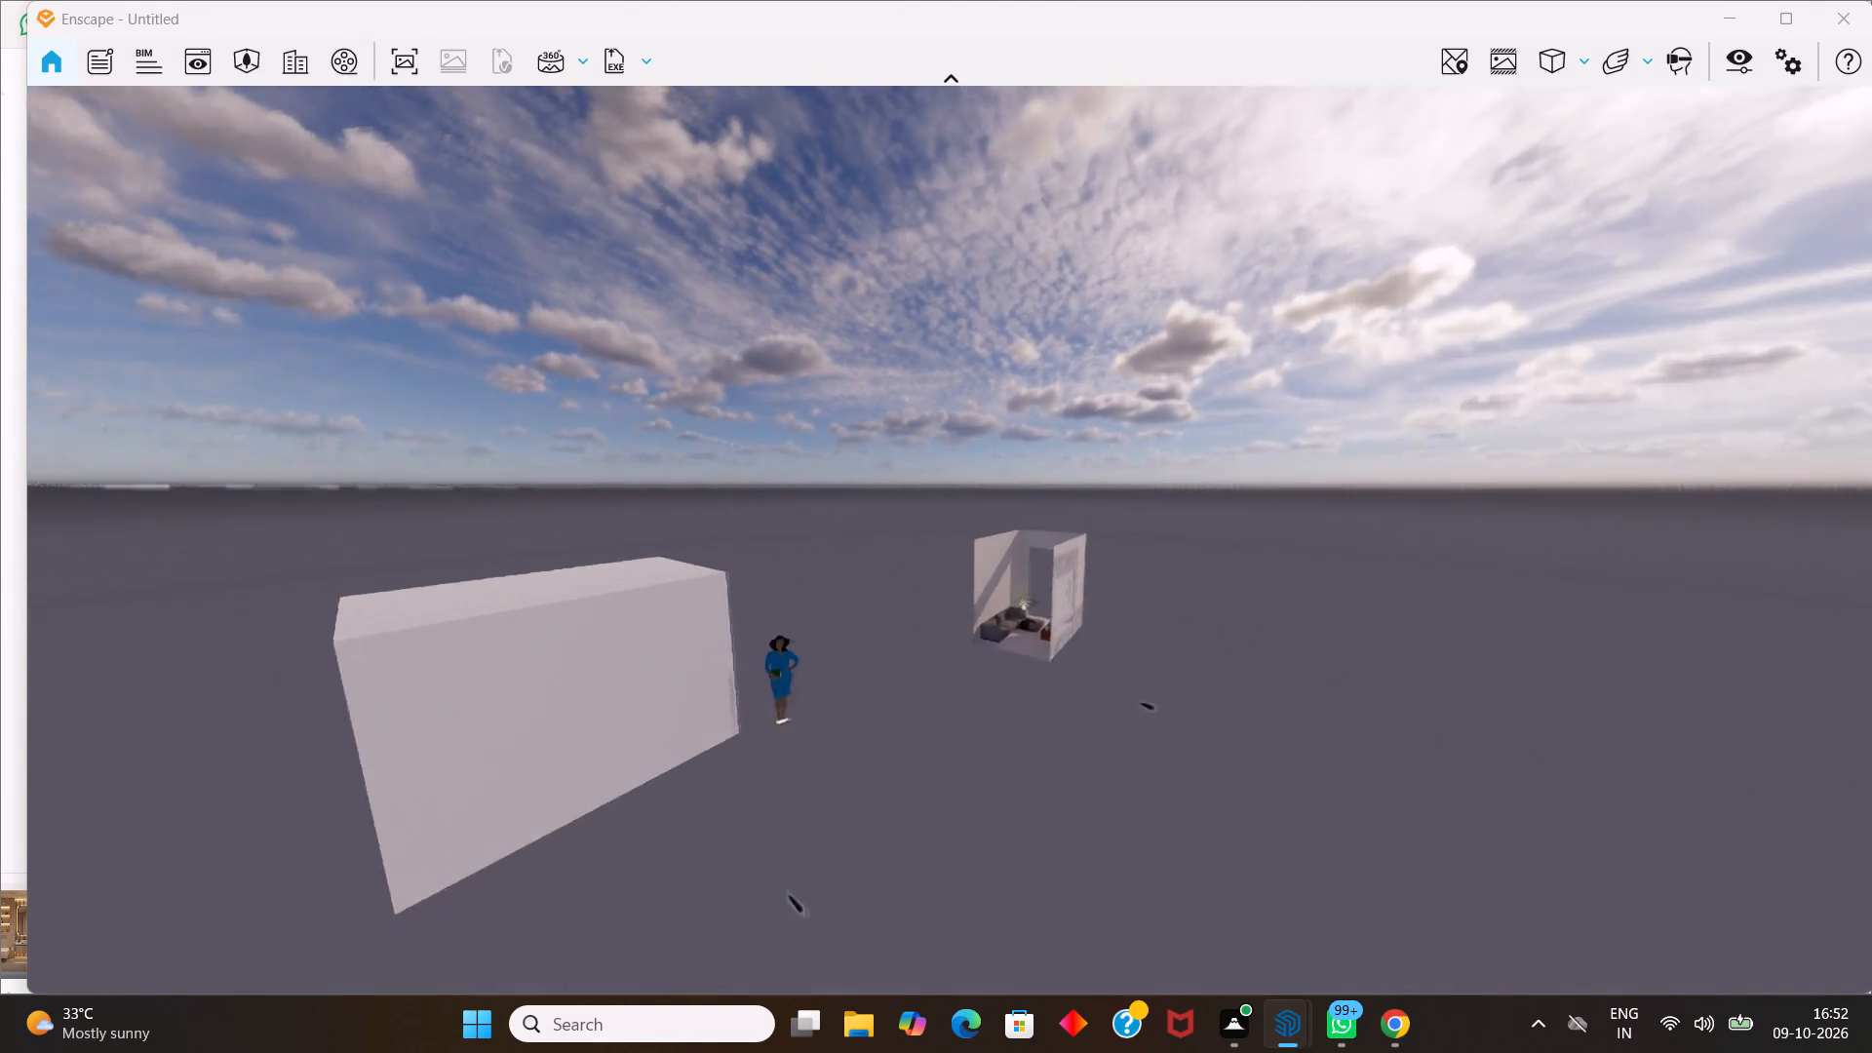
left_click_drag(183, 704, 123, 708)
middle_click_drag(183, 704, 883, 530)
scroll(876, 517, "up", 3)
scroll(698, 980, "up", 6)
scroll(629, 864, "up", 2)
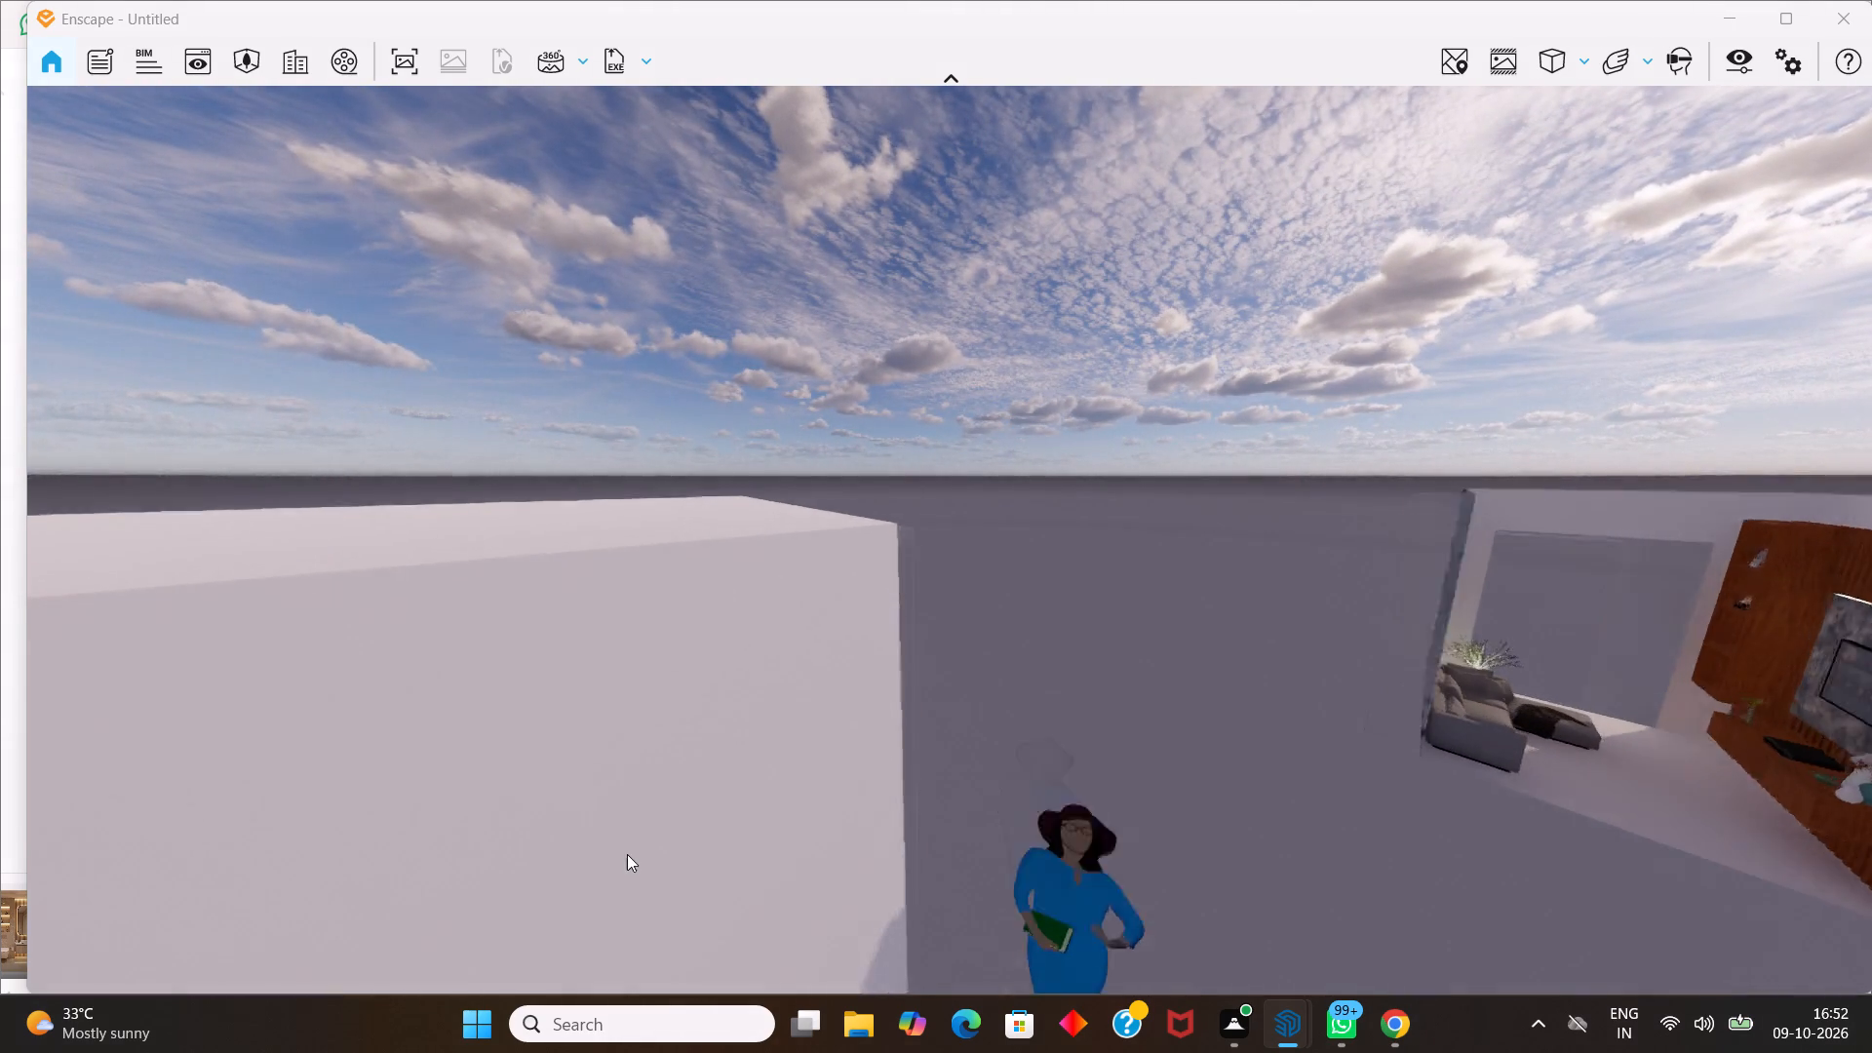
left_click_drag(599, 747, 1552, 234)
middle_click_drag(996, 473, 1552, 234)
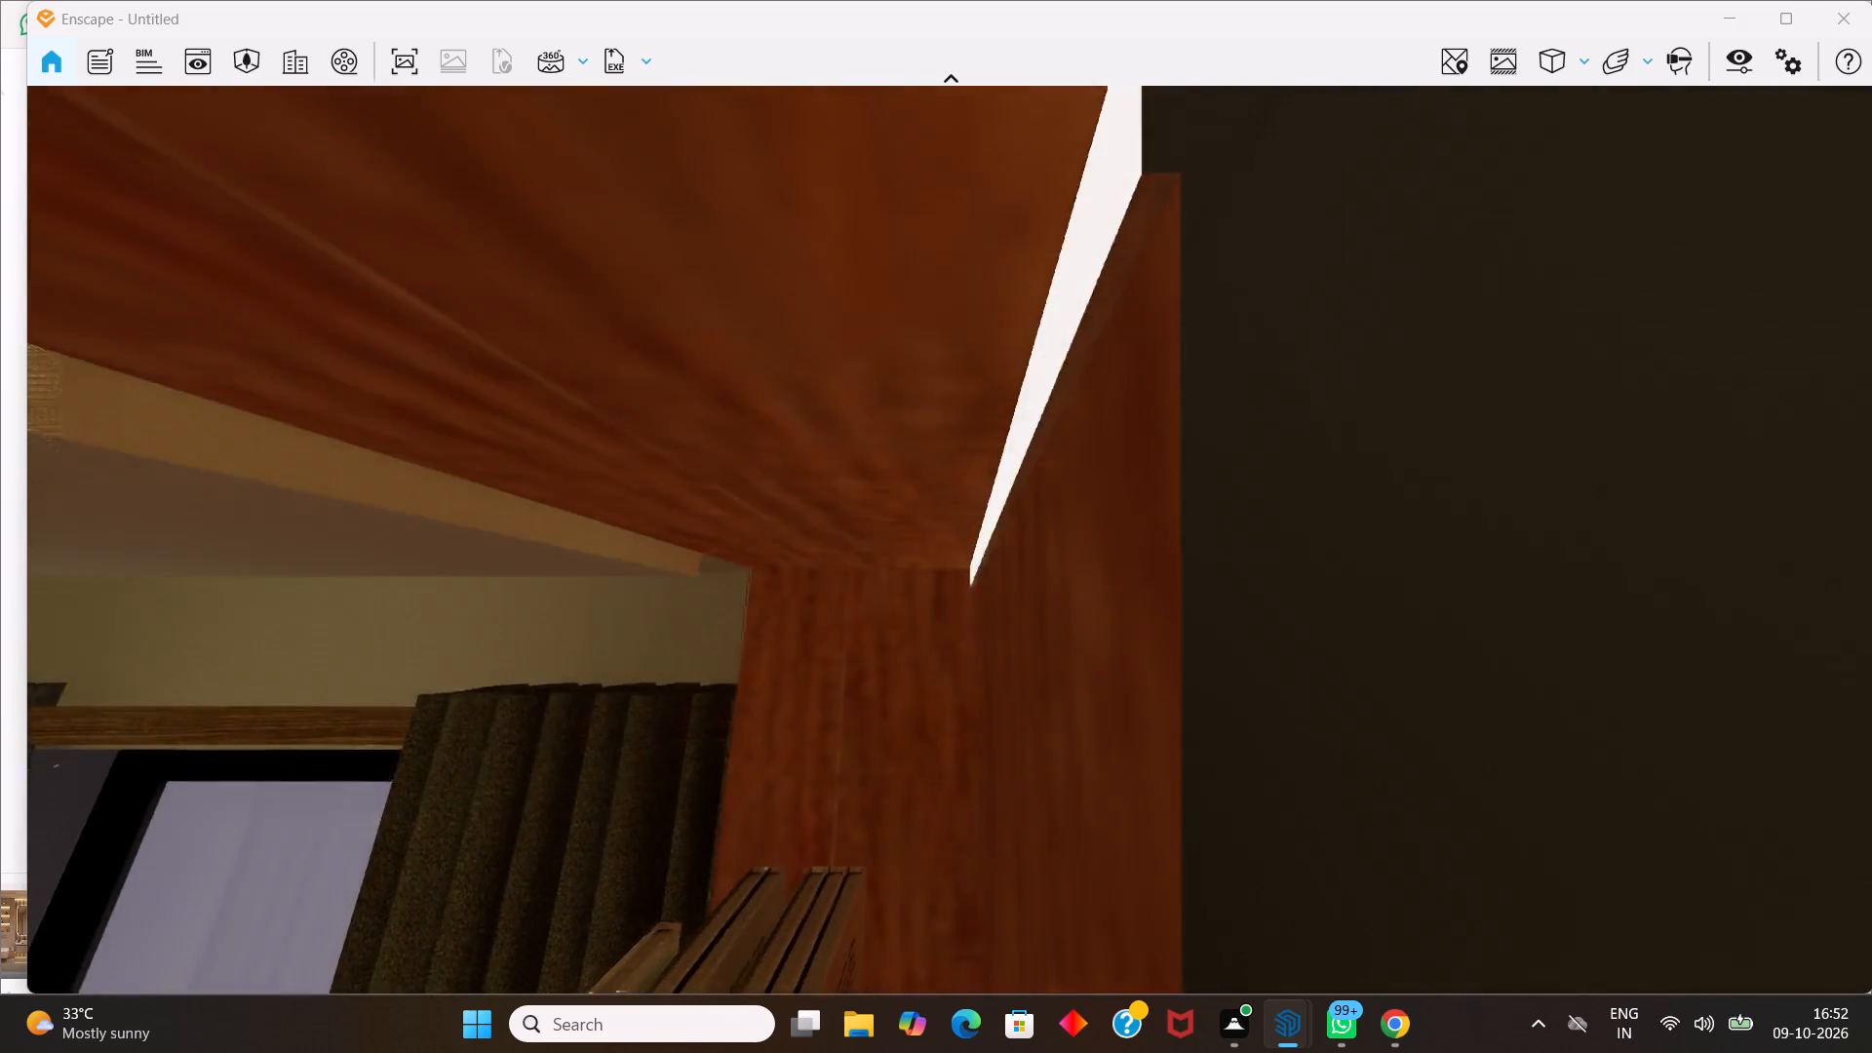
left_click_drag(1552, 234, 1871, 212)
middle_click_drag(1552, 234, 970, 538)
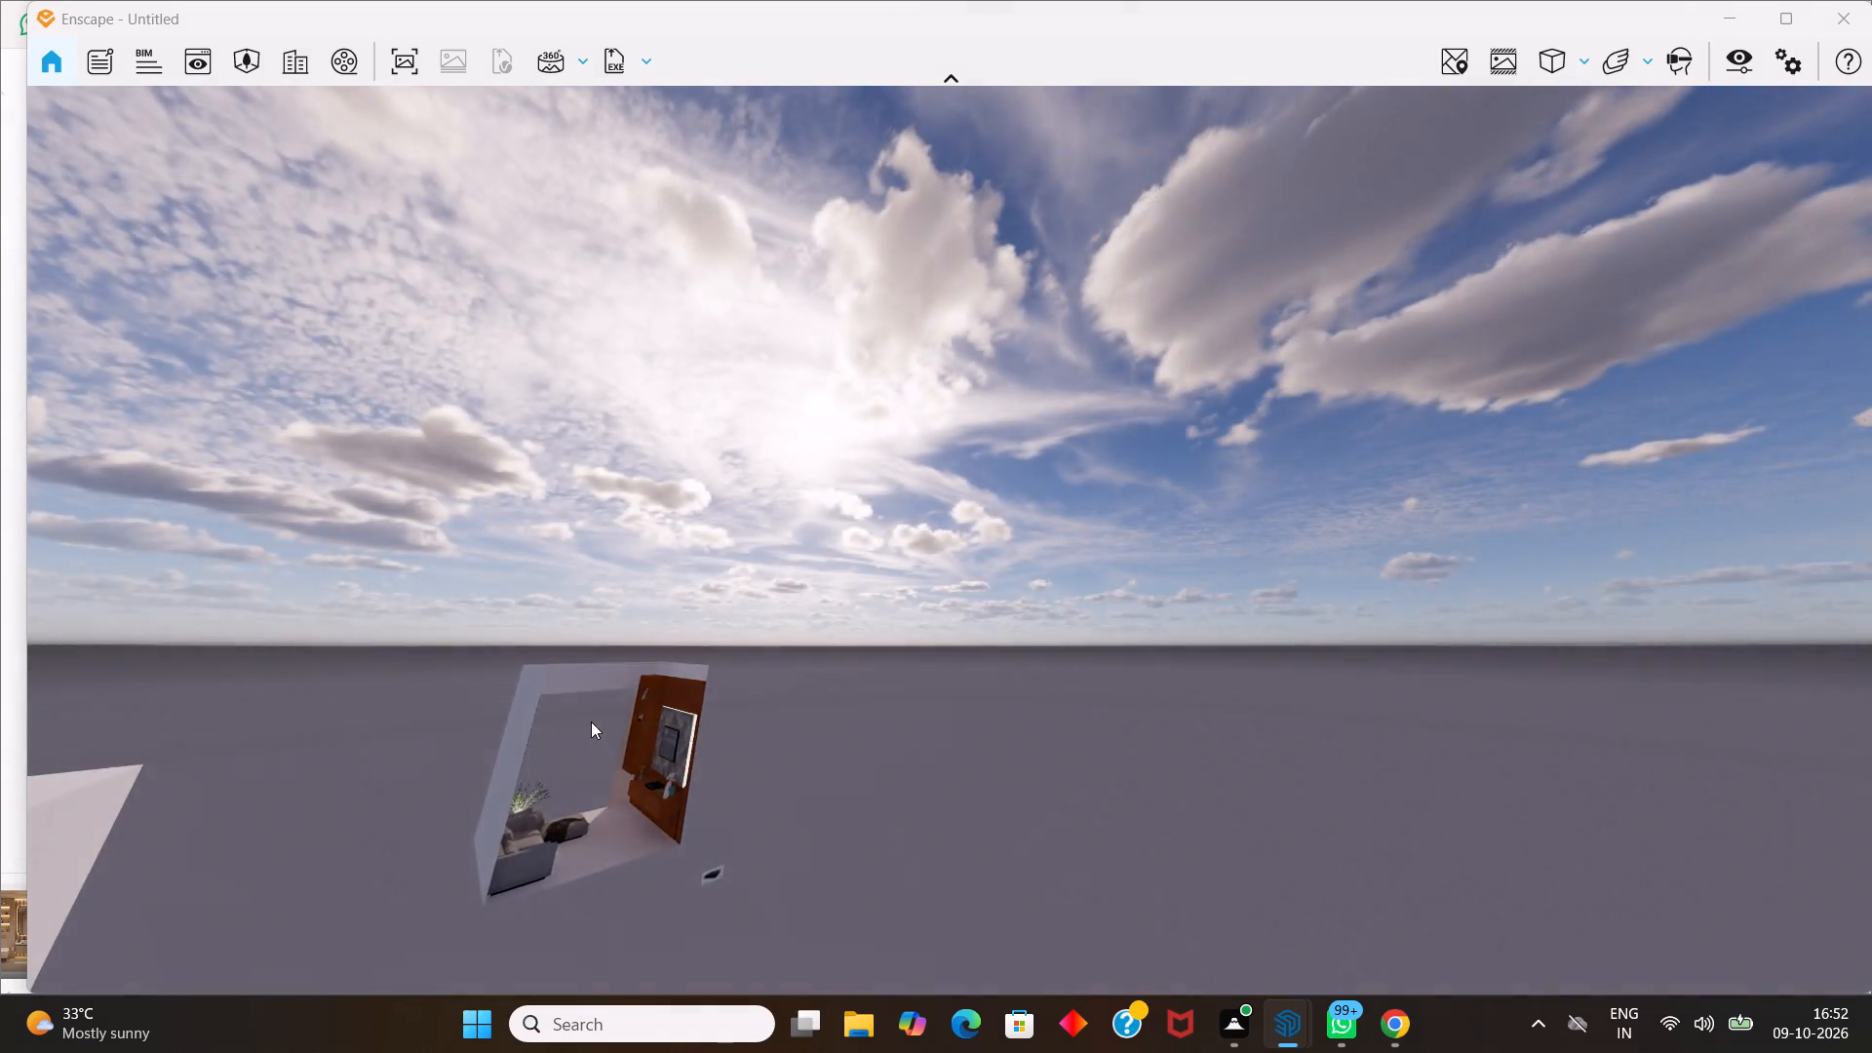
Bring the render camera from outside the building back into the living room, facing the TV wall and window.
scroll(591, 721, "down", 20)
scroll(609, 743, "up", 2)
scroll(609, 744, "down", 1)
middle_click_drag(630, 768, 906, 991)
scroll(669, 813, "down", 1)
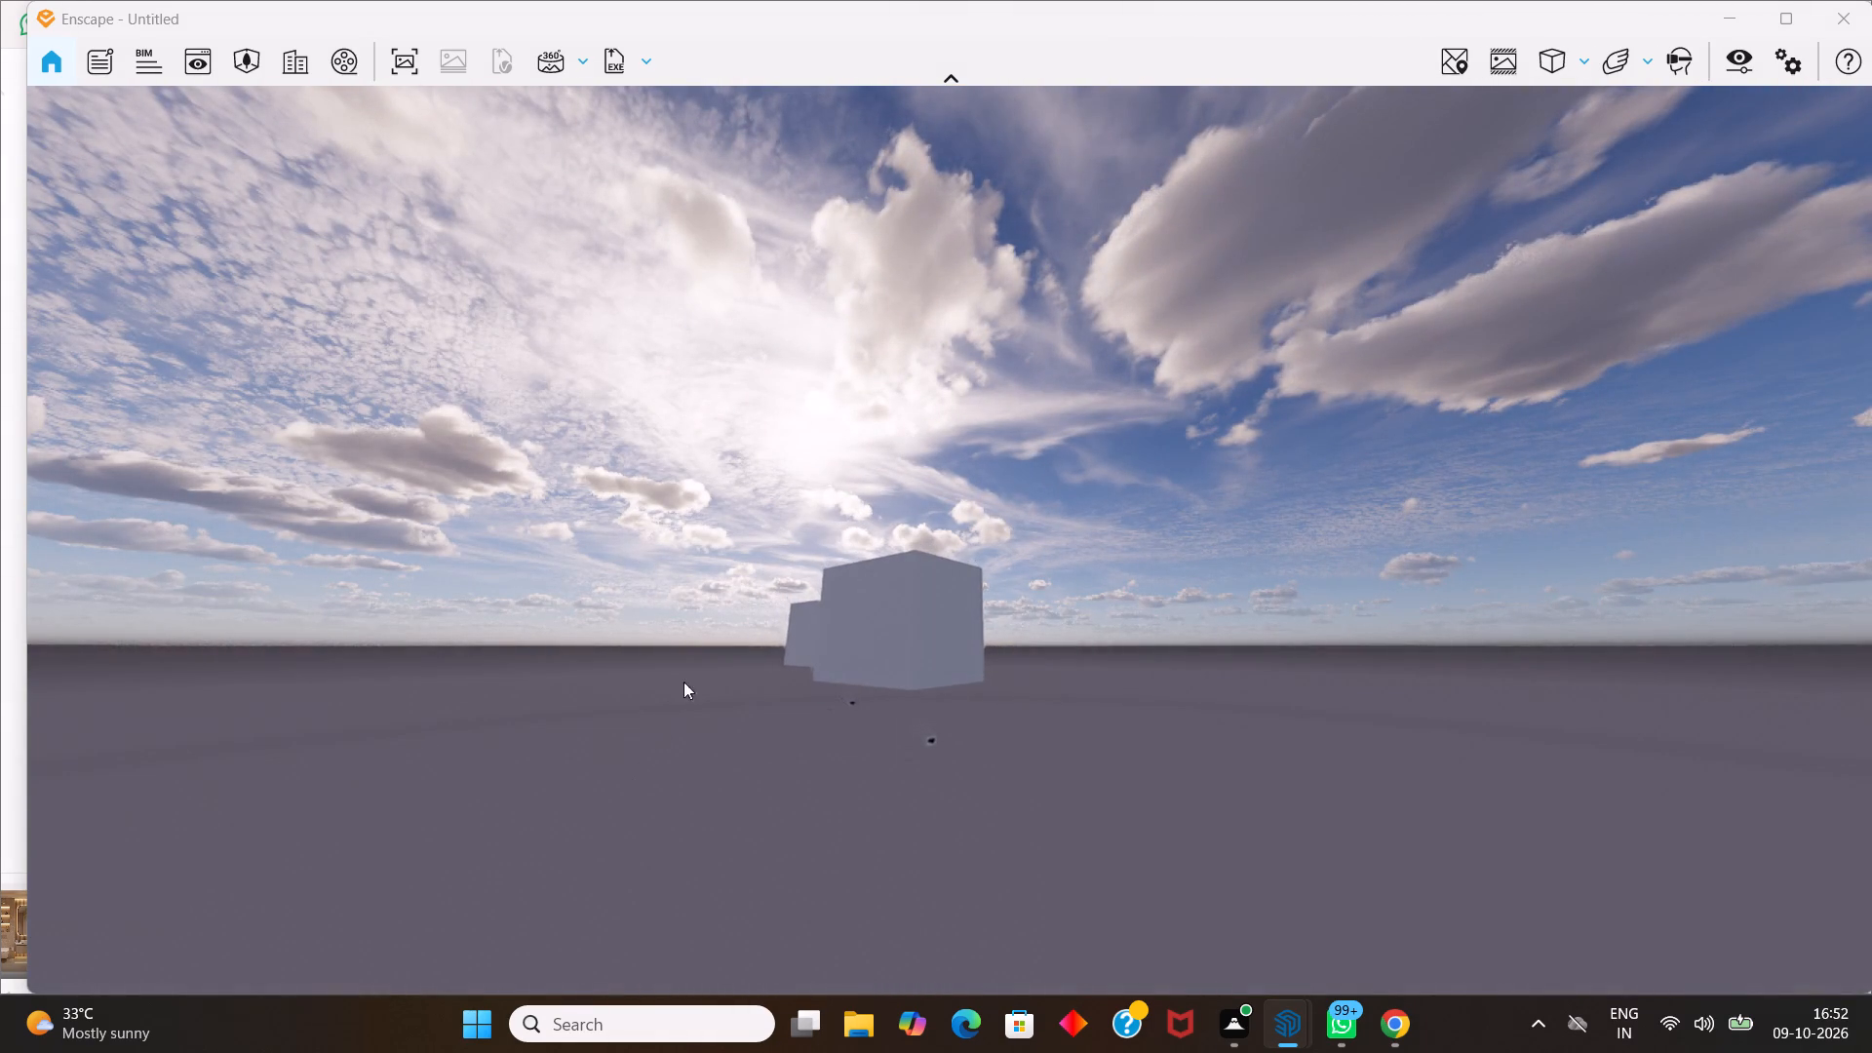
middle_click_drag(1073, 527, 190, 957)
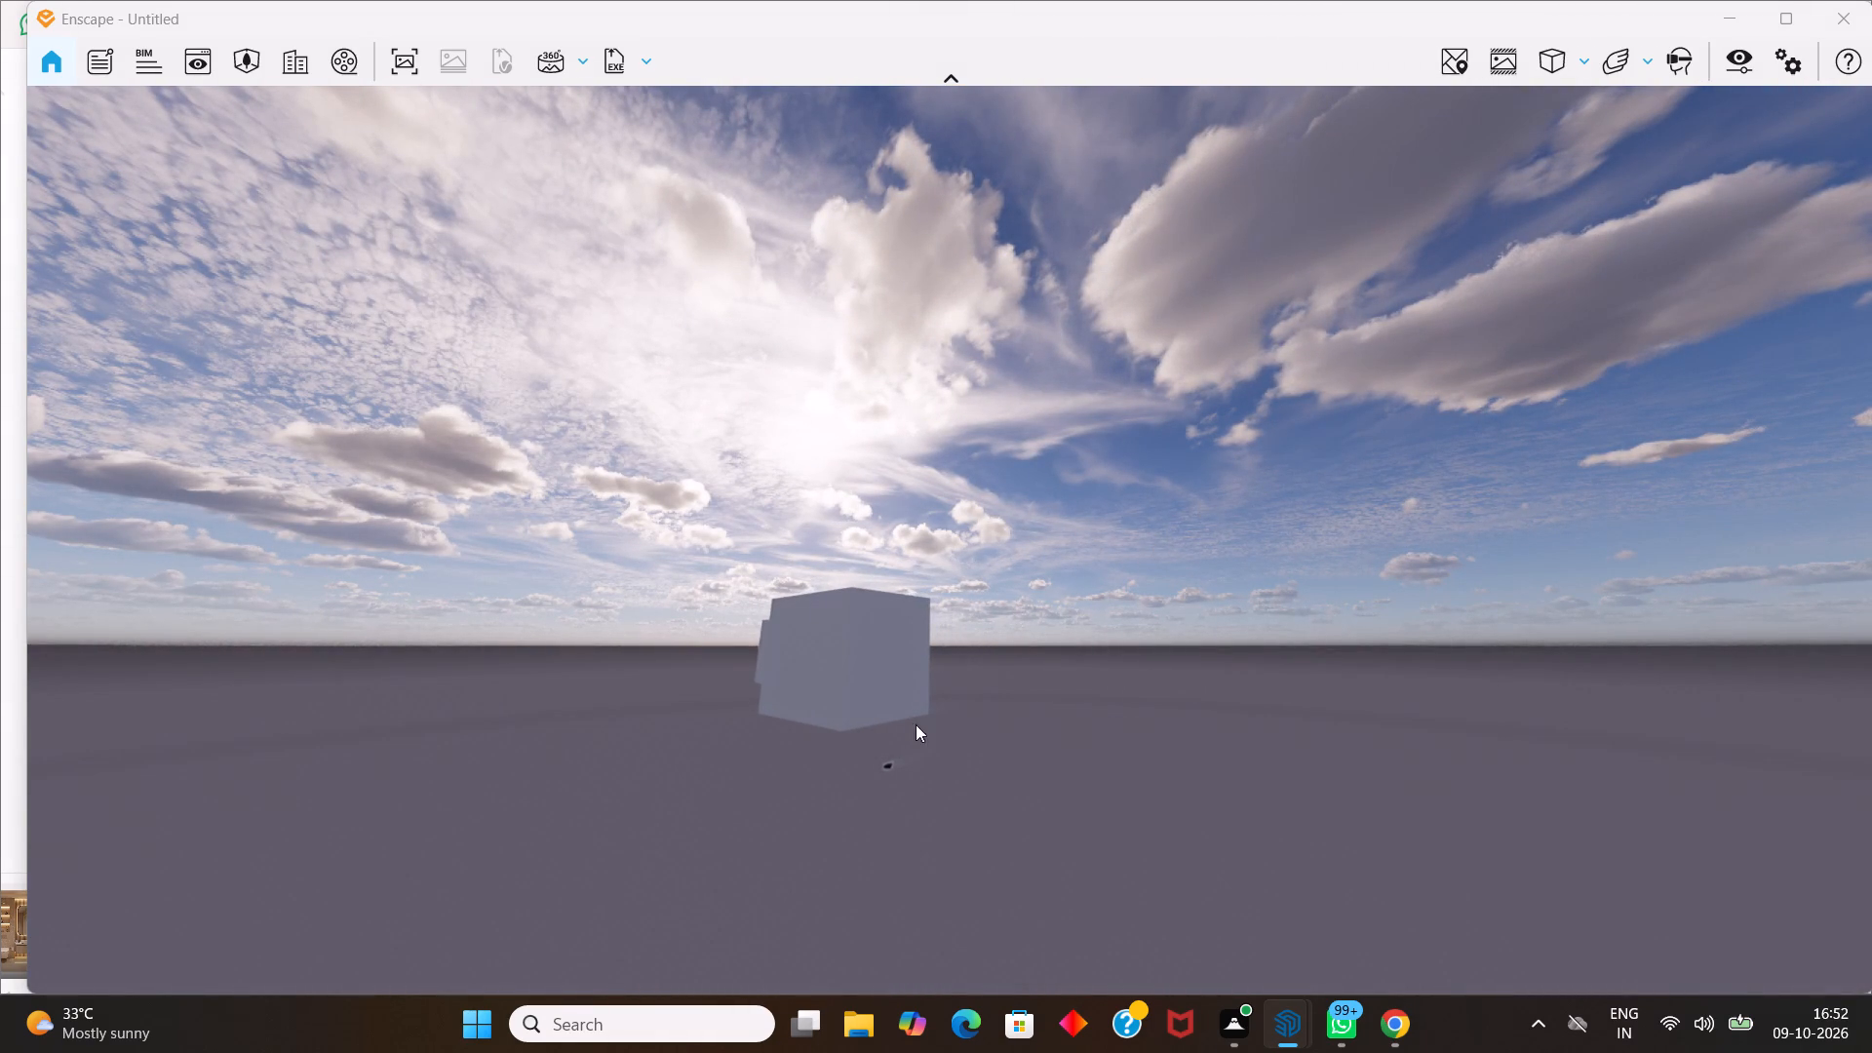
scroll(882, 768, "up", 6)
middle_click_drag(845, 756, 801, 86)
scroll(841, 966, "up", 3)
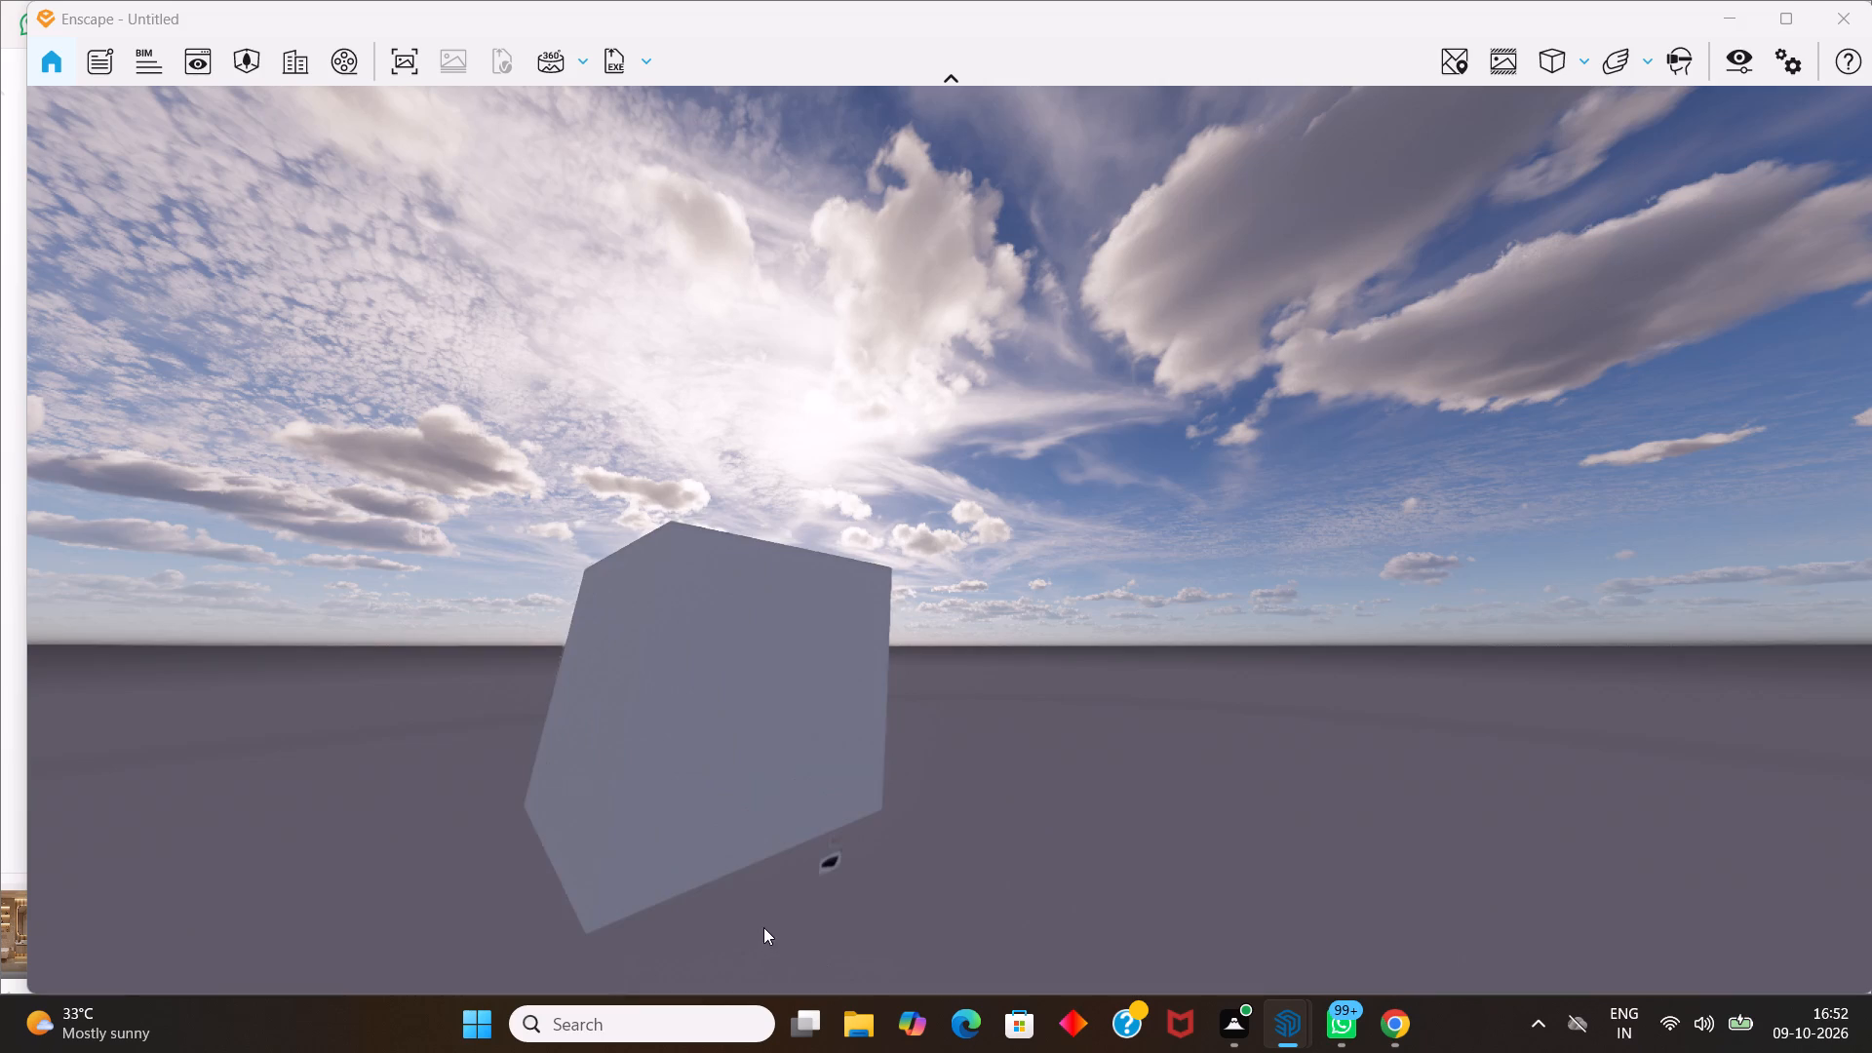
scroll(763, 927, "up", 2)
middle_click_drag(721, 907, 1290, 86)
scroll(712, 907, "up", 3)
scroll(708, 924, "down", 4)
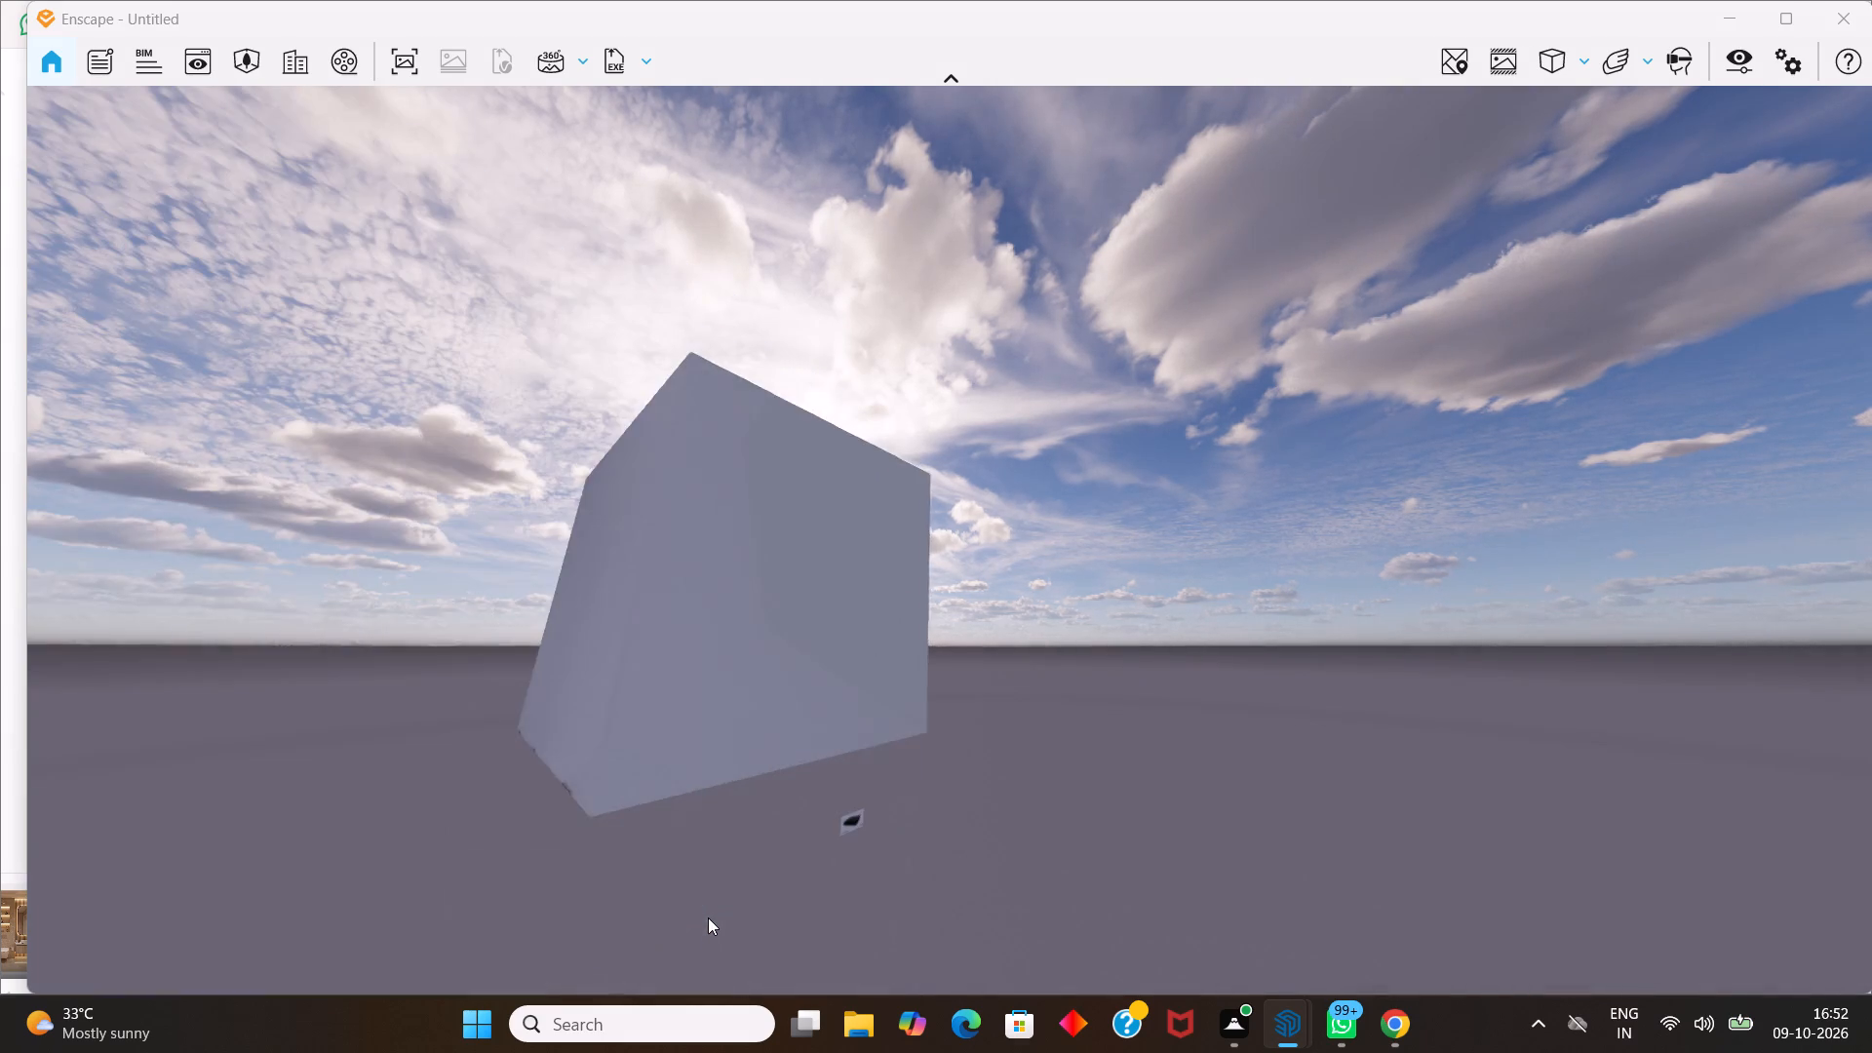
scroll(681, 909, "down", 2)
middle_click_drag(599, 926, 1495, 462)
scroll(1550, 322, "up", 2)
scroll(945, 754, "up", 2)
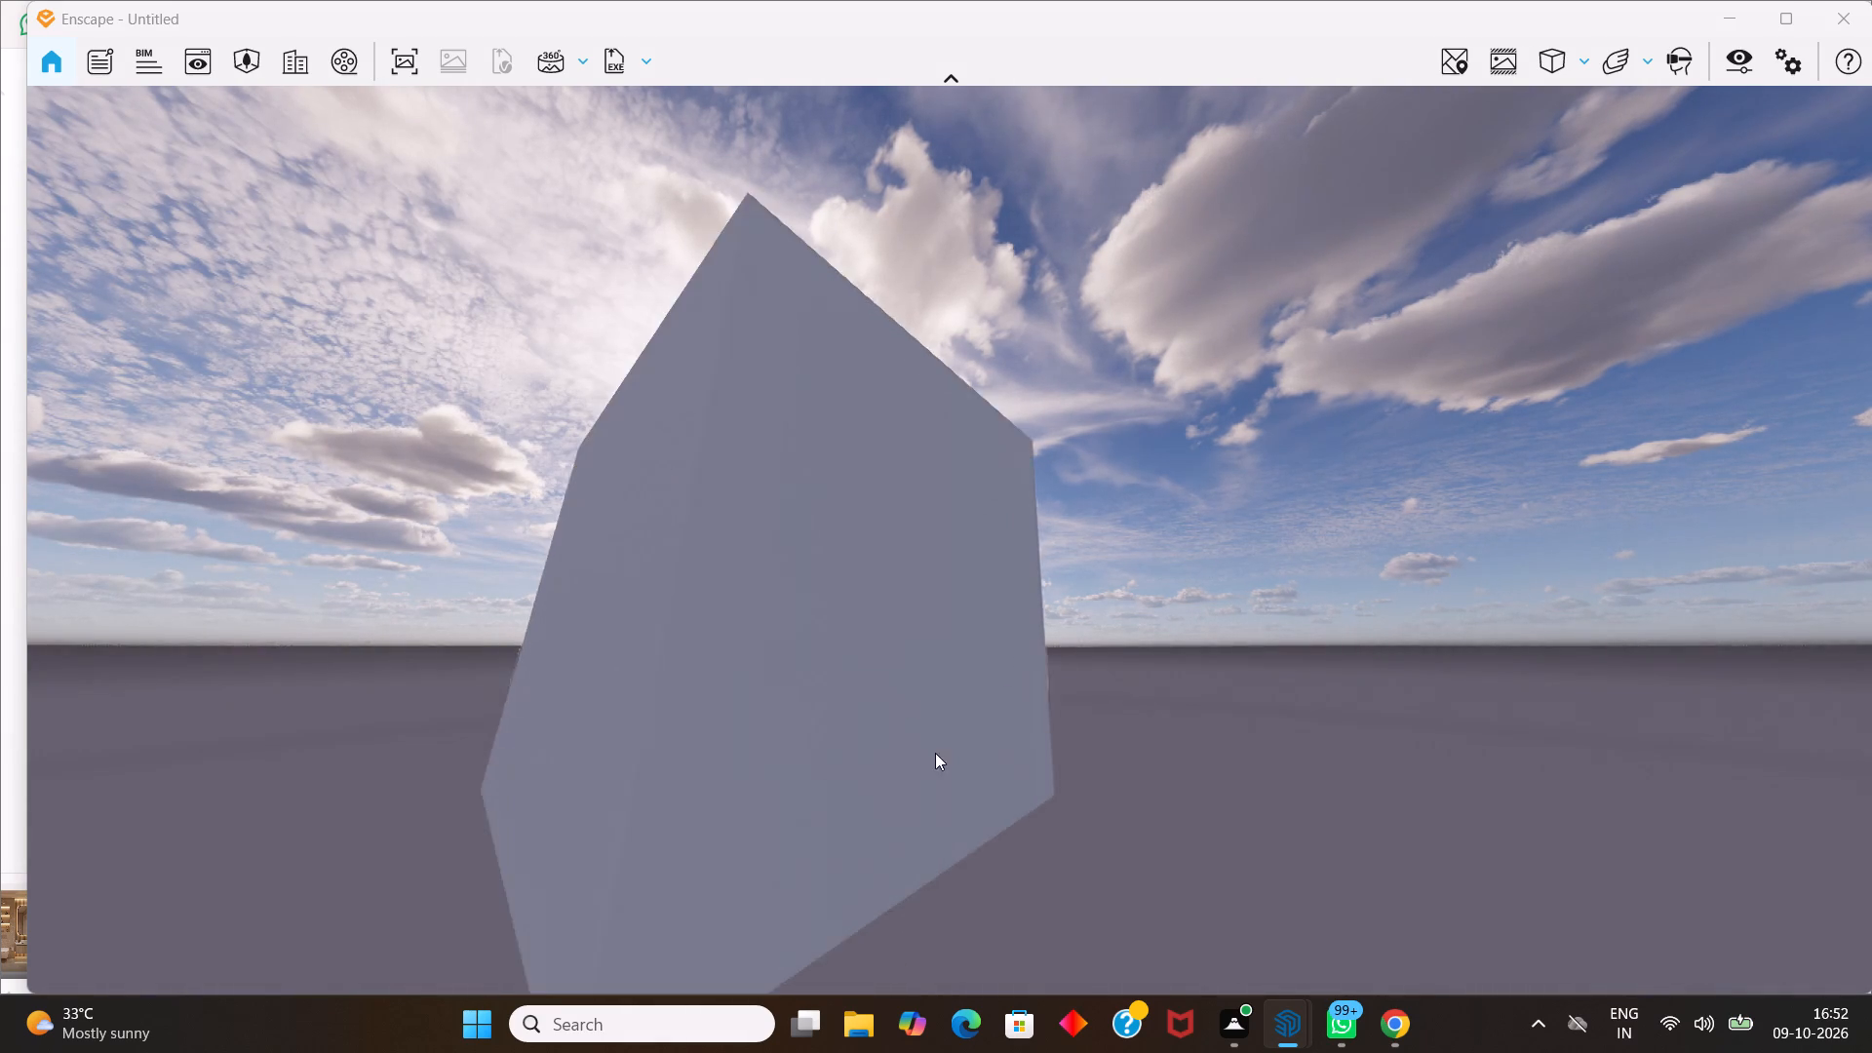
scroll(935, 753, "up", 2)
scroll(802, 794, "up", 1)
middle_click_drag(799, 791, 1507, 570)
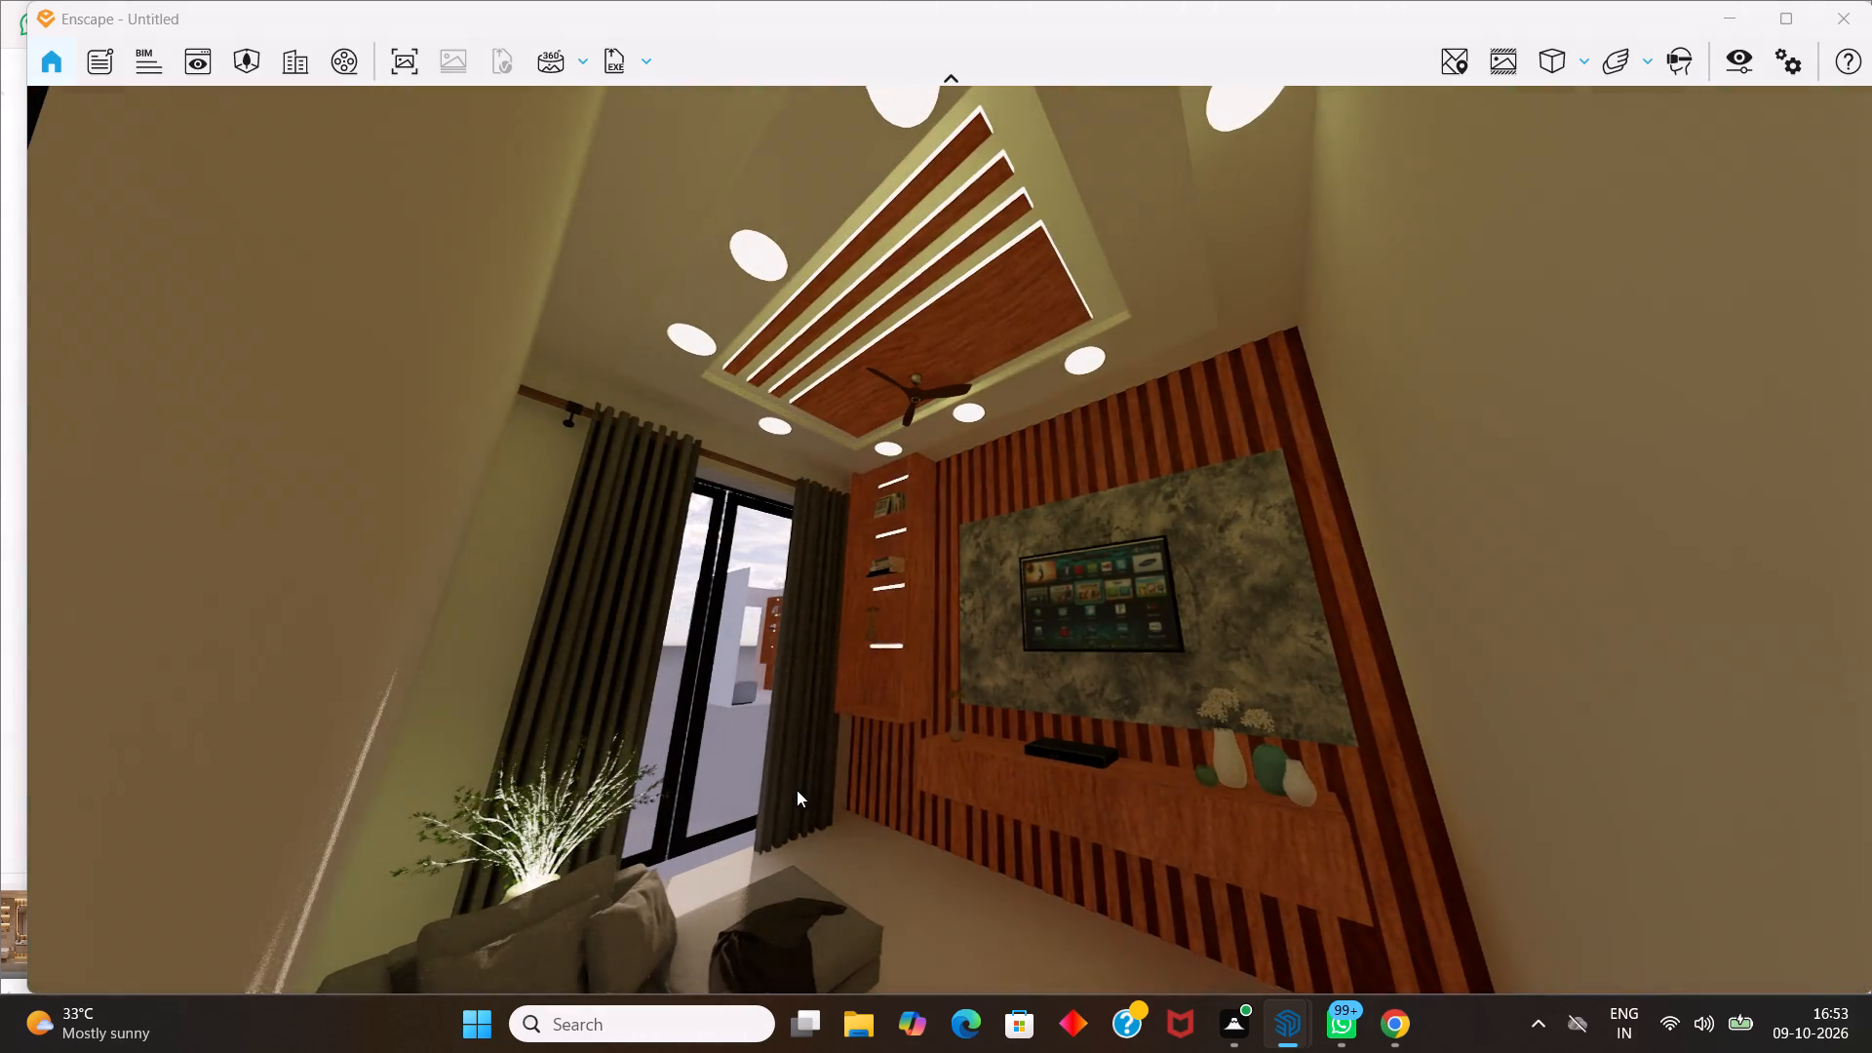
Examine the living room from its rear end, covering the ceiling, TV wall and sofa side.
left_click_drag(868, 498, 856, 746)
middle_click_drag(868, 498, 856, 746)
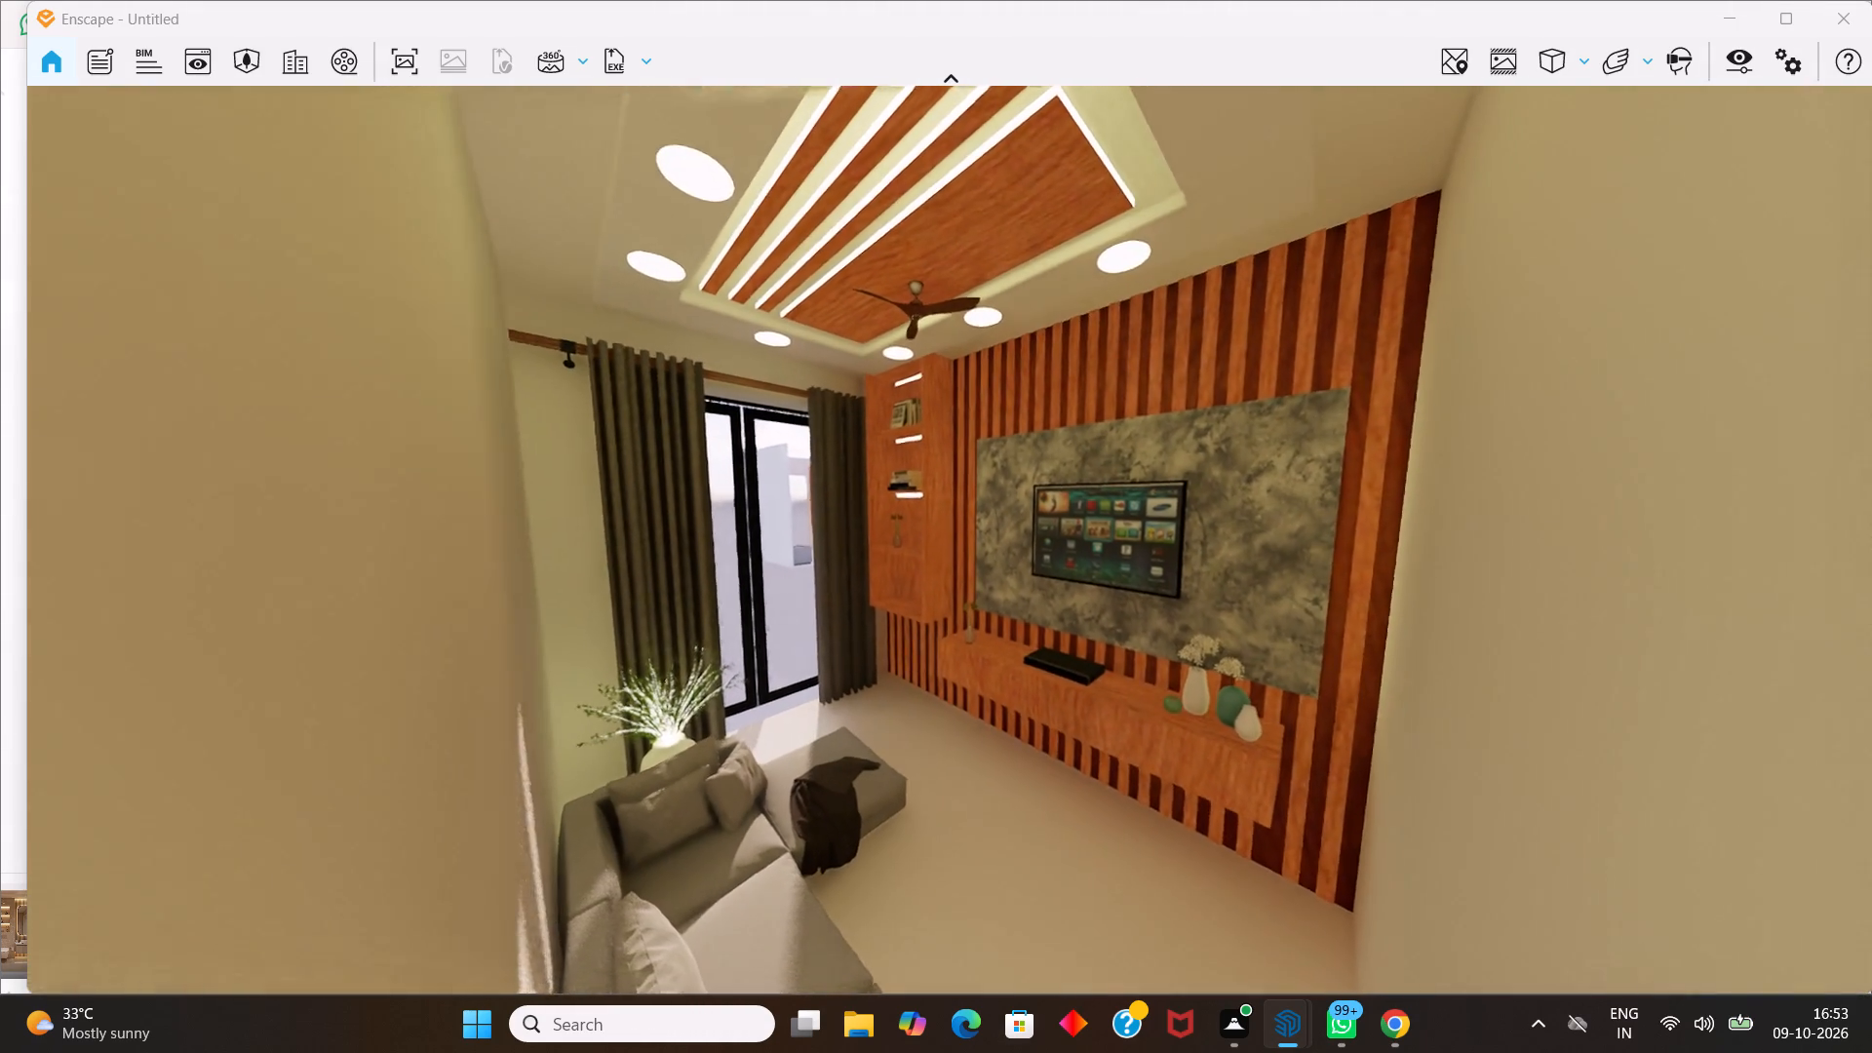
left_click_drag(856, 746, 699, 813)
middle_click_drag(856, 746, 868, 500)
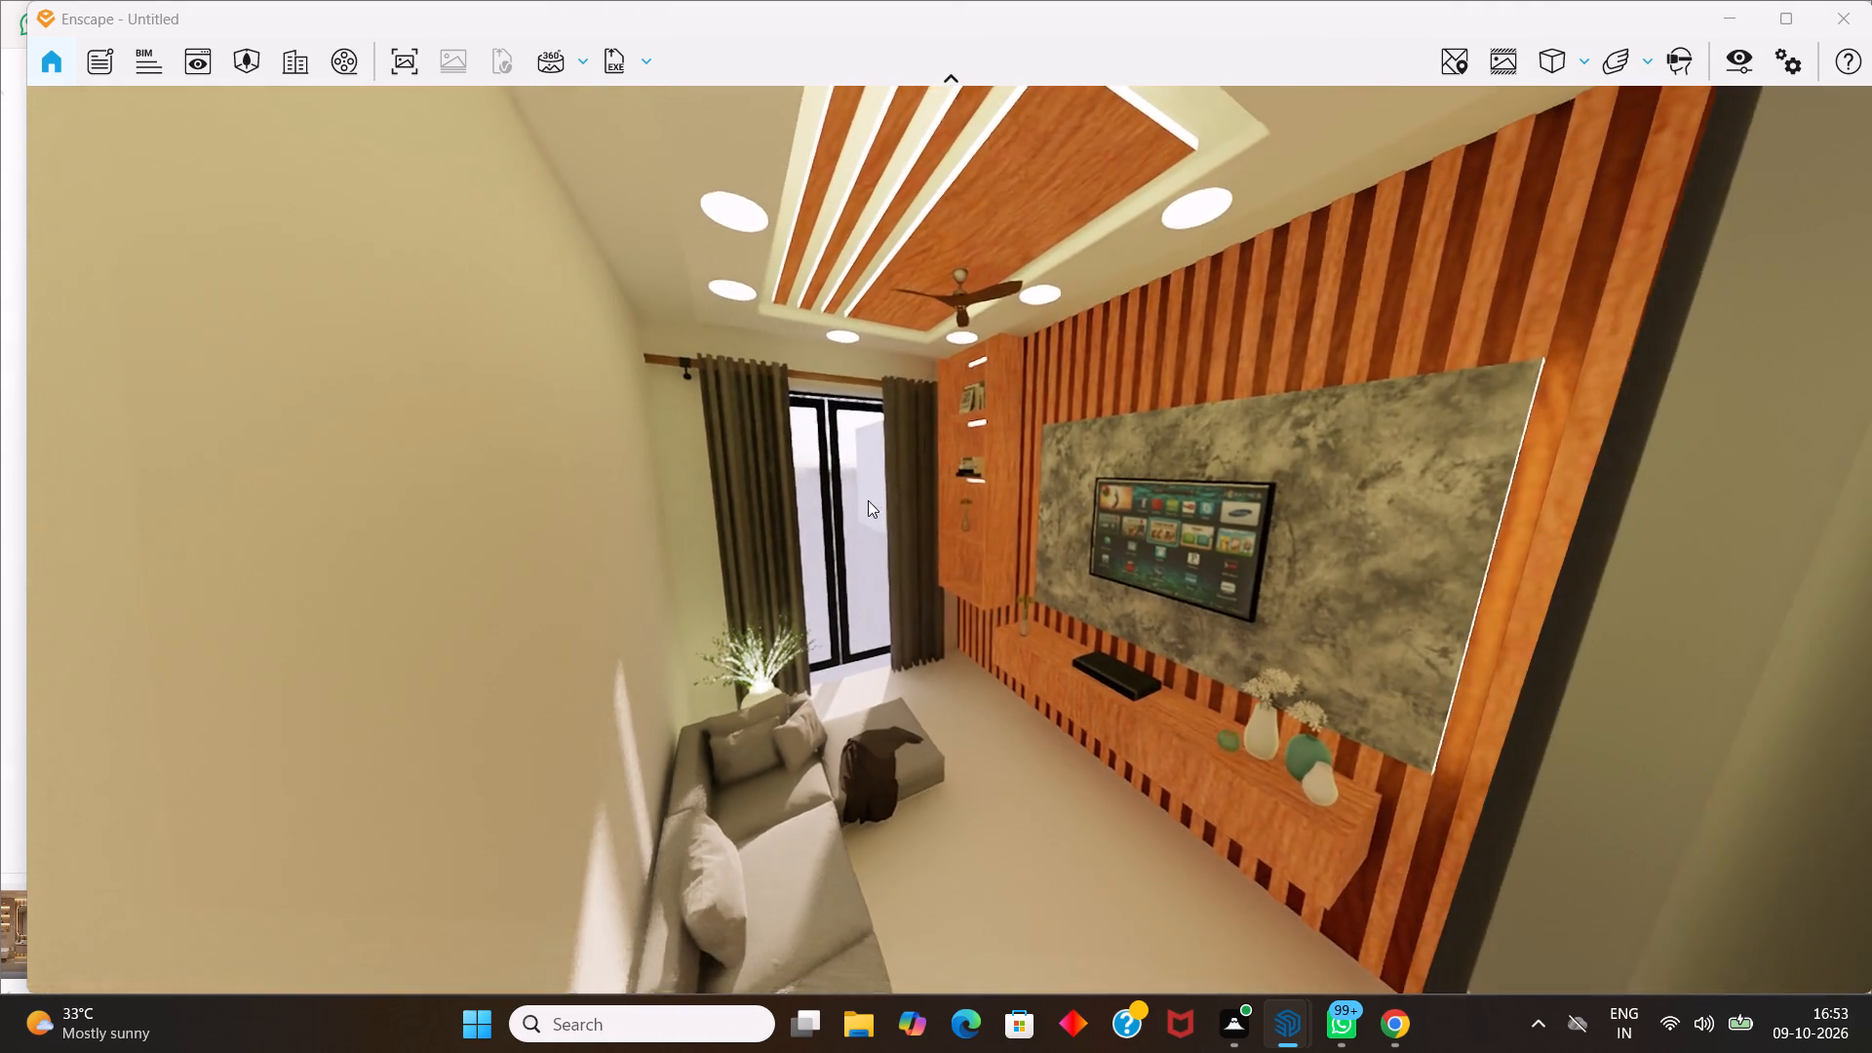
middle_click_drag(868, 500, 1095, 391)
left_click_drag(1156, 467, 1095, 391)
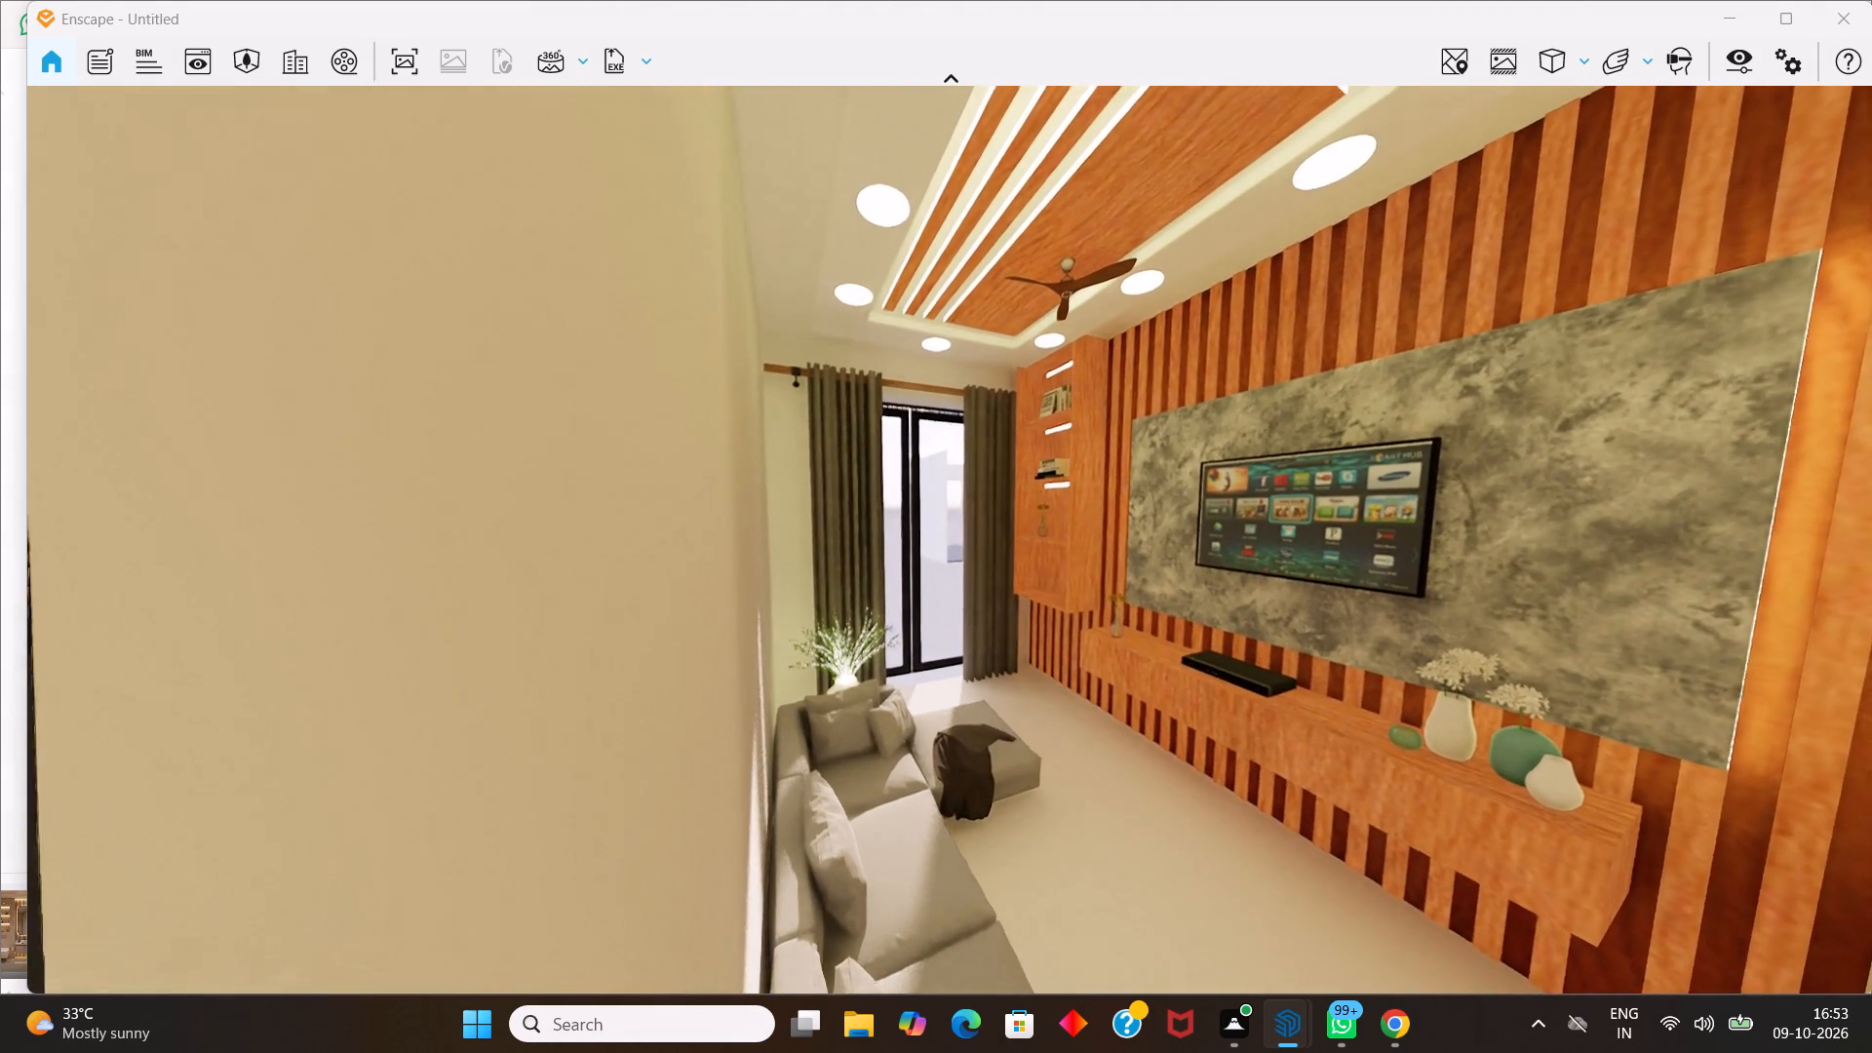
left_click_drag(1095, 391, 1223, 400)
middle_click_drag(1095, 391, 1221, 502)
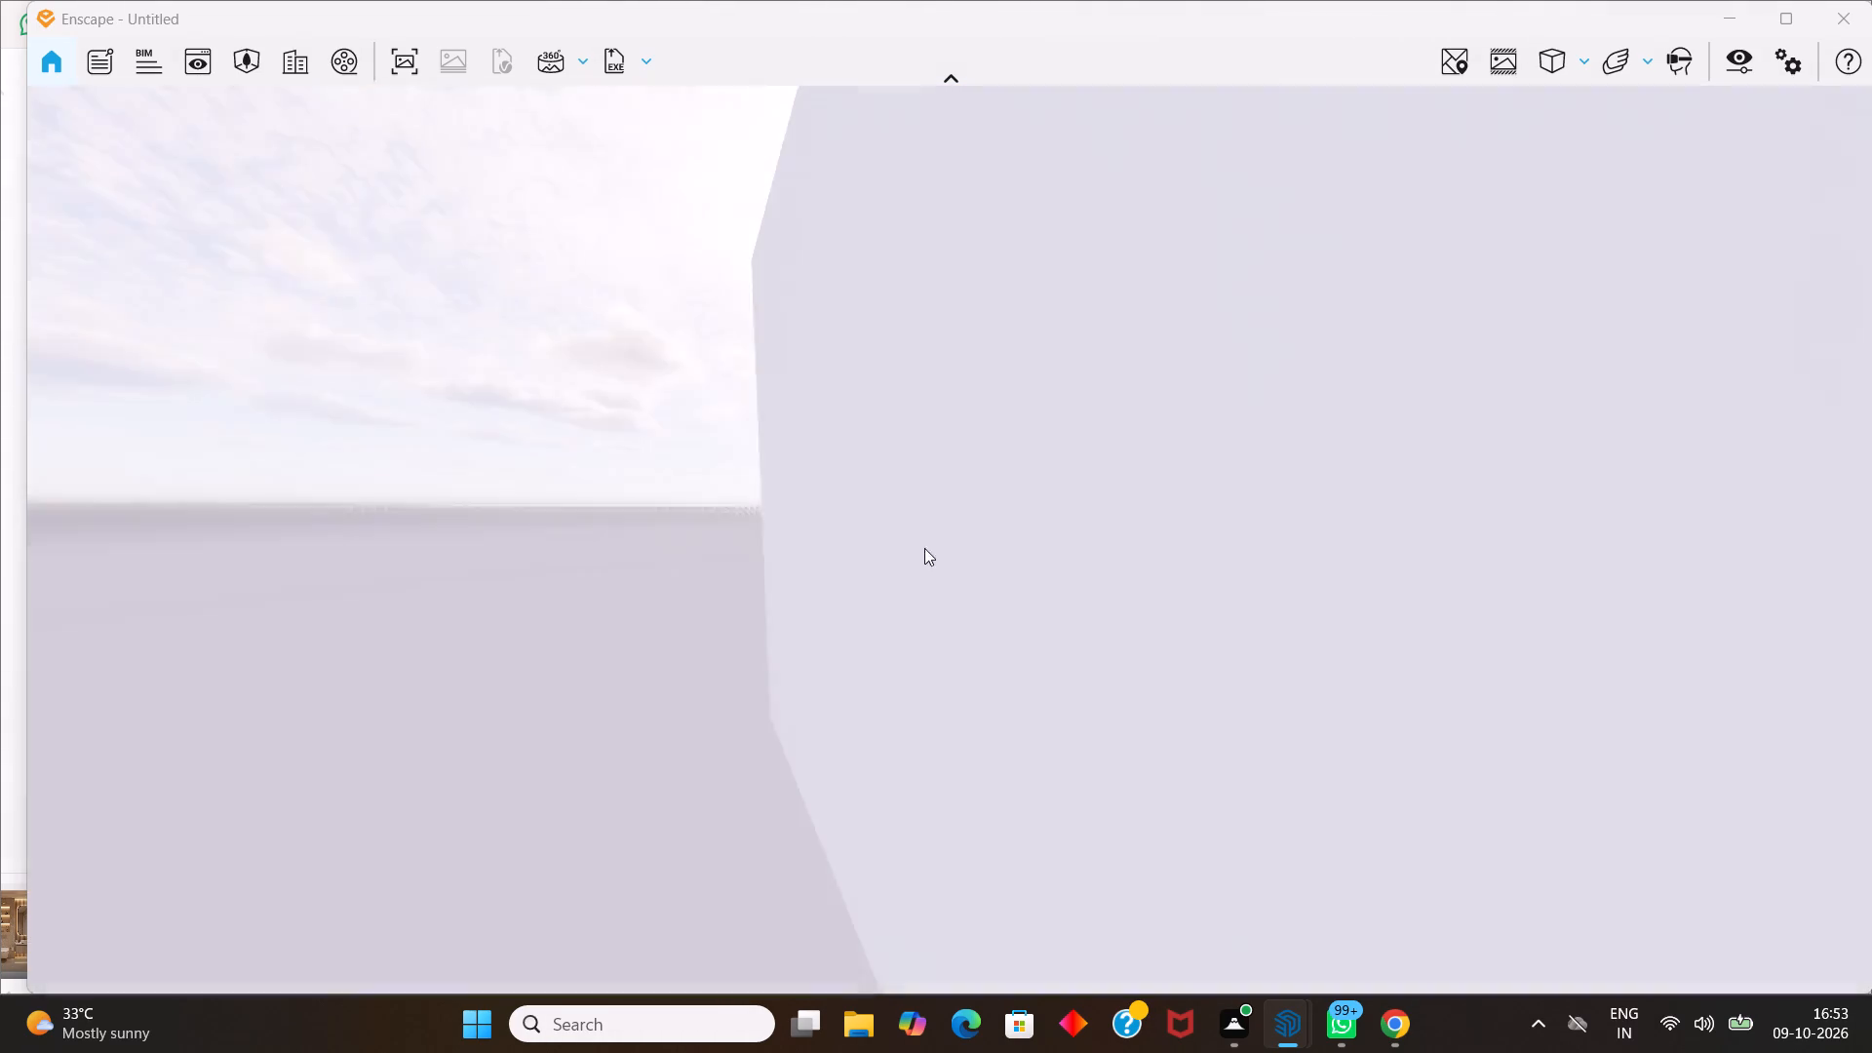
Bring the render camera back inside and examine the curtained window, lit shelf unit and potted plant.
scroll(1871, 748, "up", 2)
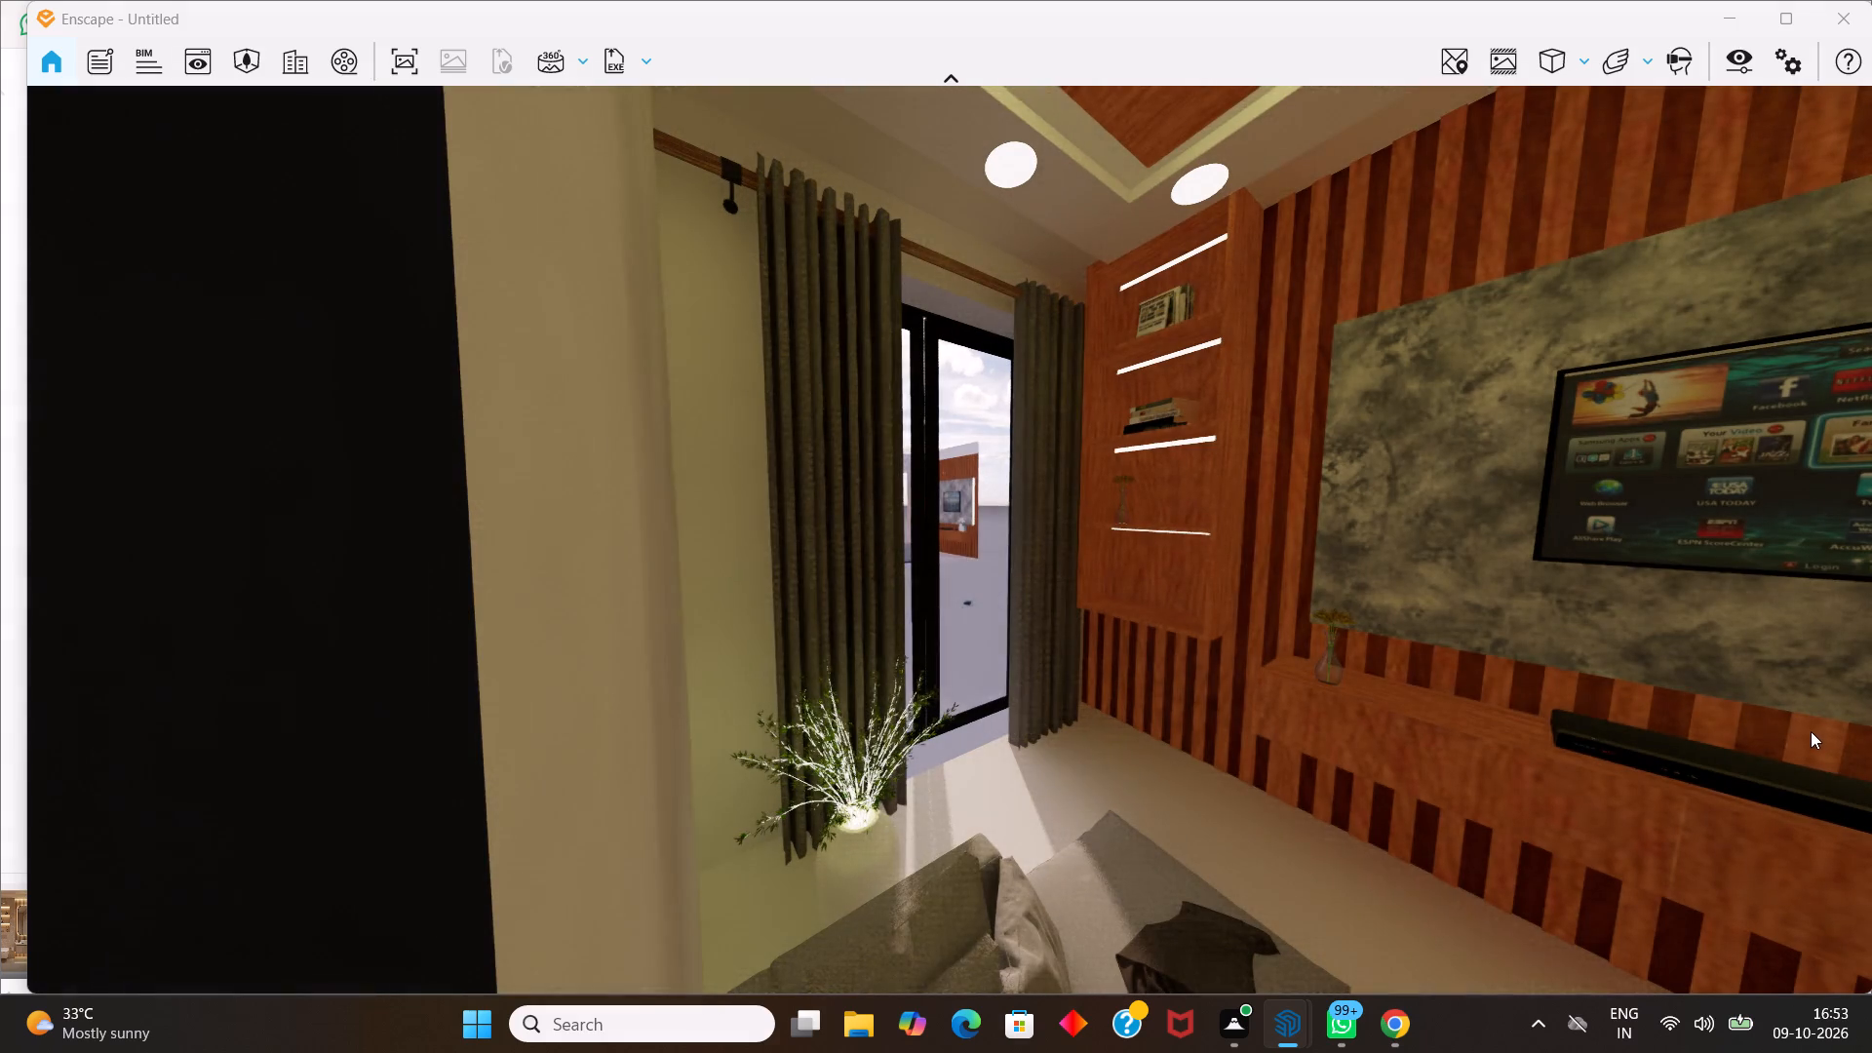
middle_click_drag(1475, 682, 950, 539)
left_click_drag(933, 530, 591, 432)
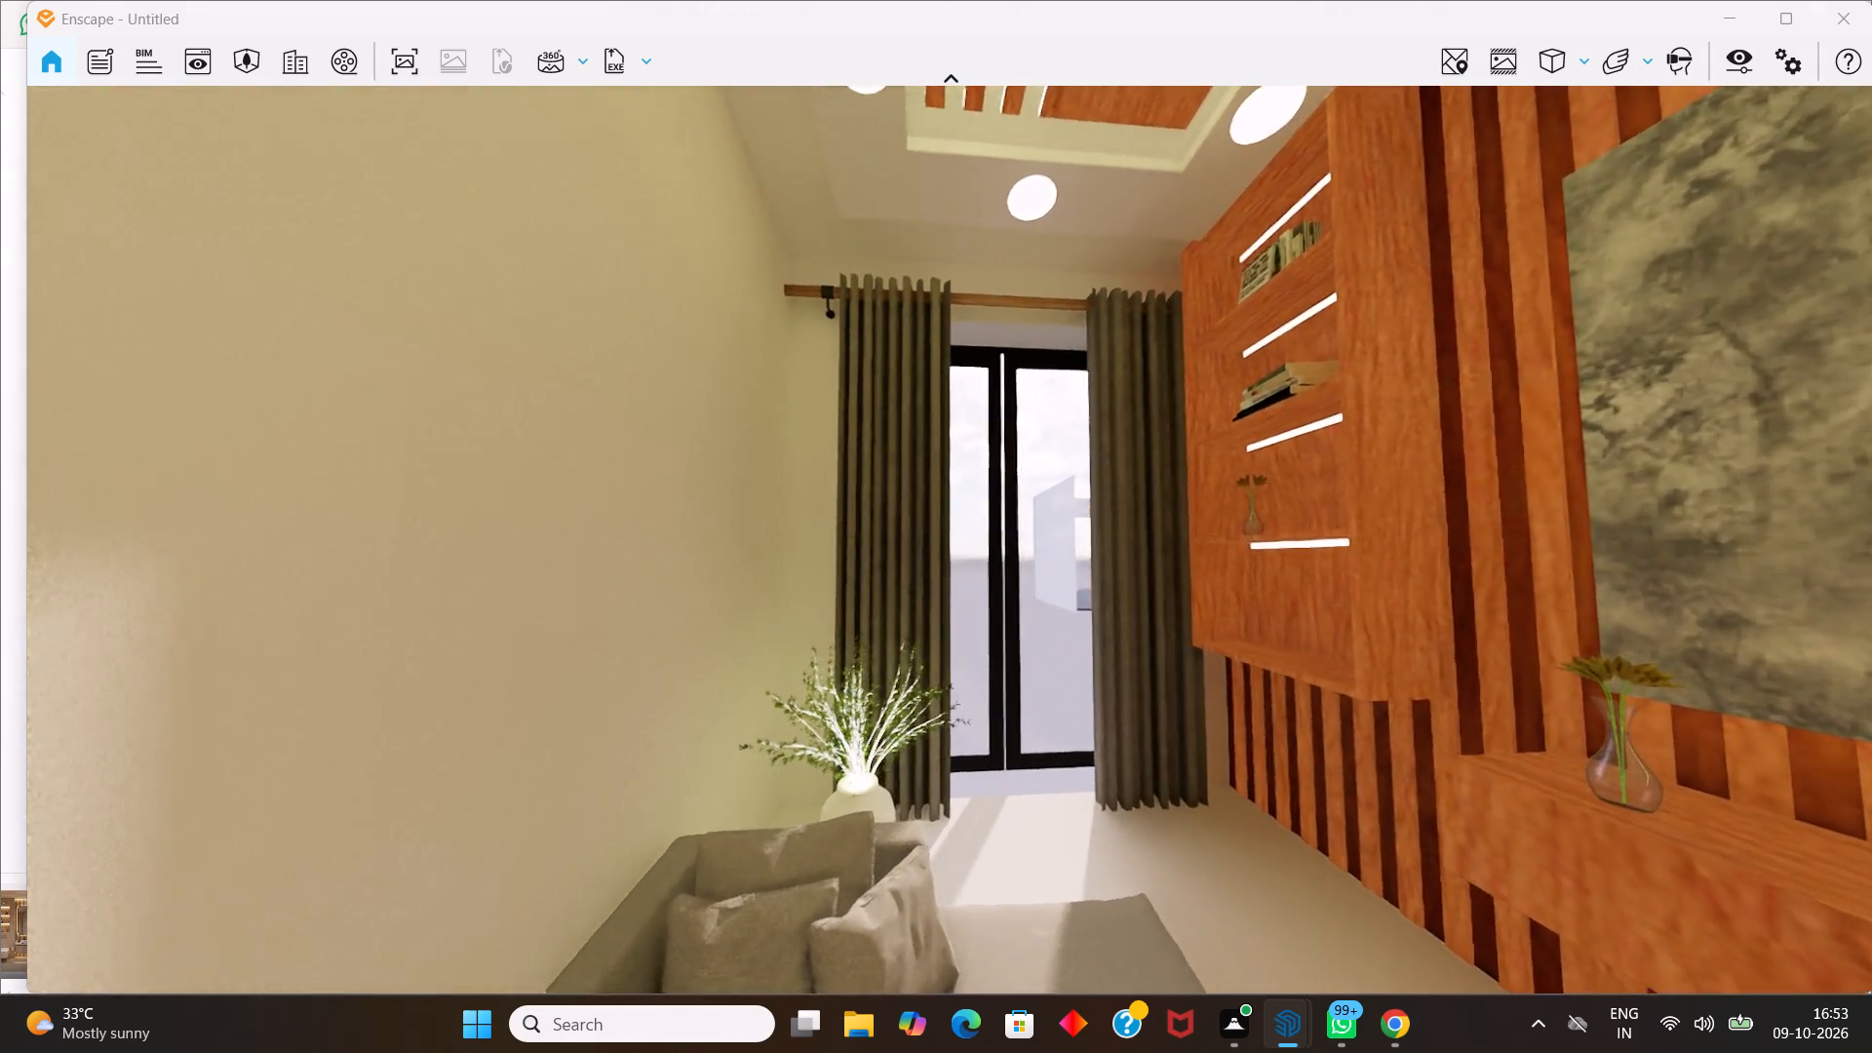
middle_click_drag(950, 539, 950, 544)
scroll(950, 541, "up", 1)
scroll(1463, 695, "down", 1)
scroll(1414, 953, "down", 2)
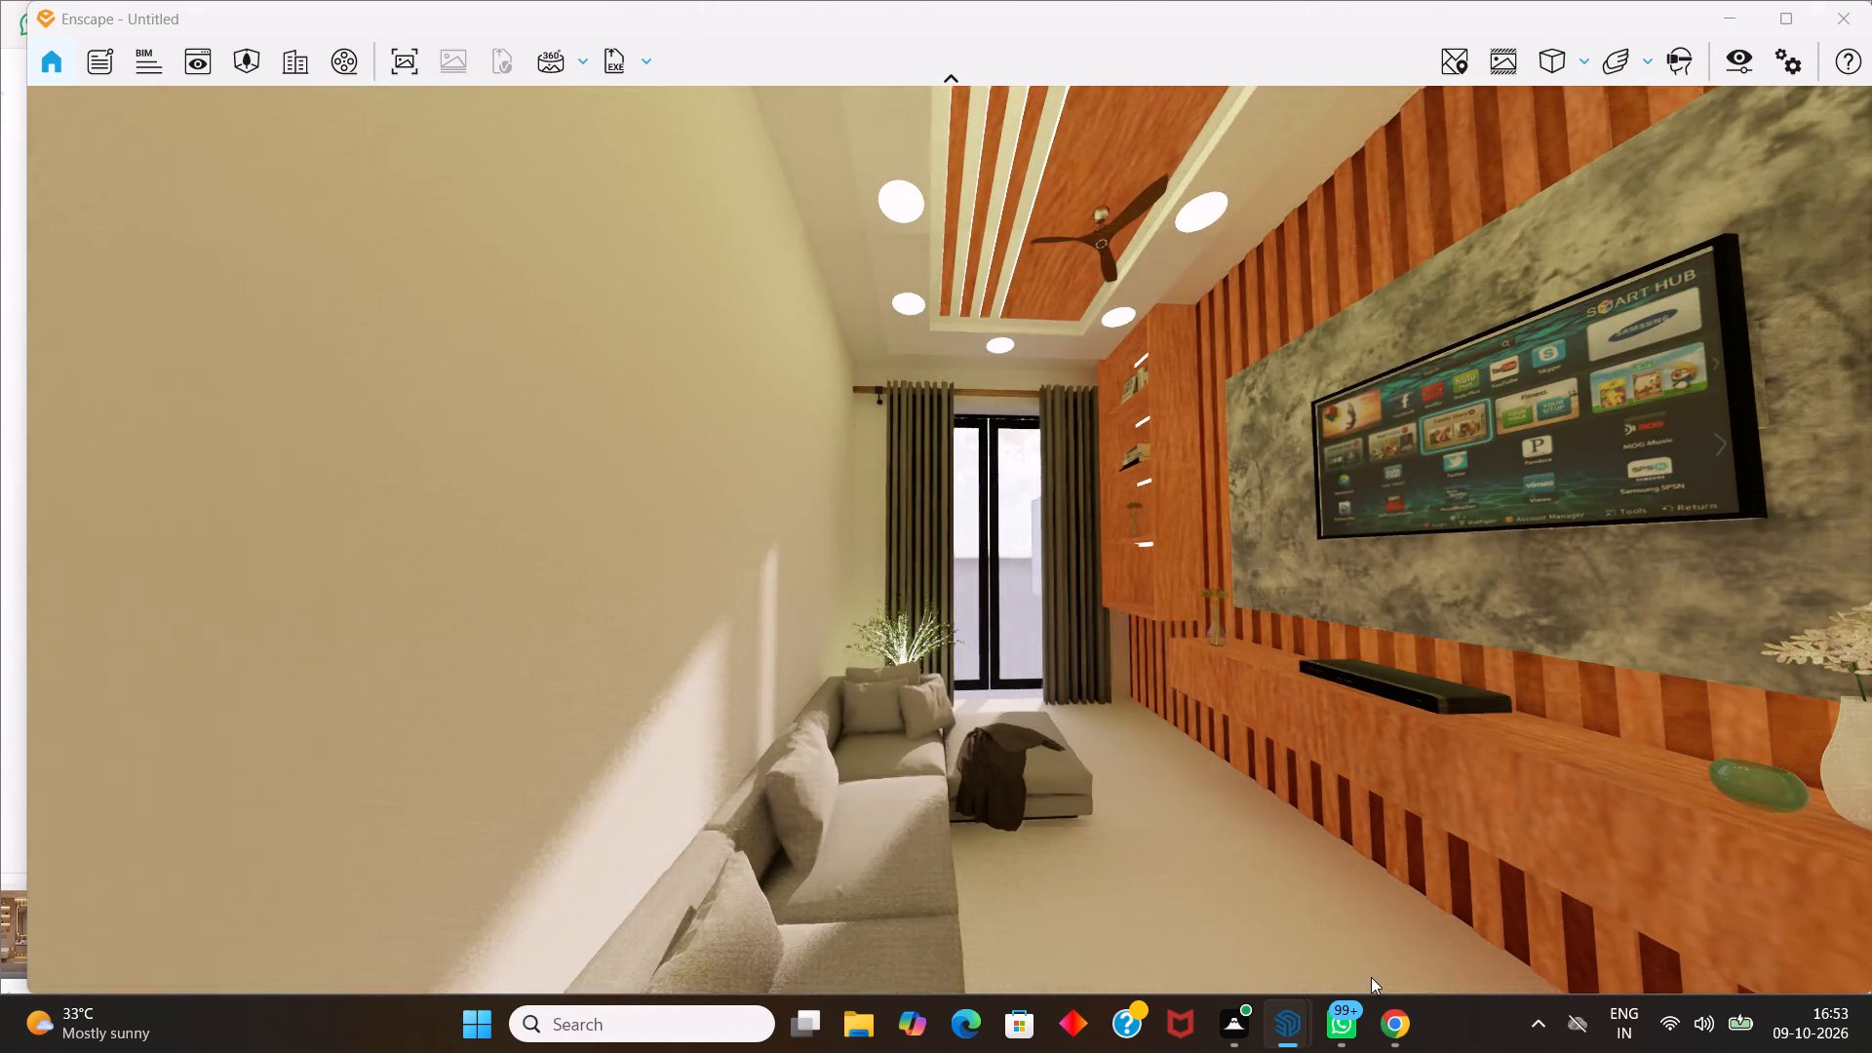
Check wide views down the length of the room with the TV wall, sofa and window in frame.
left_click_drag(1371, 977, 1255, 455)
middle_click_drag(1371, 977, 950, 540)
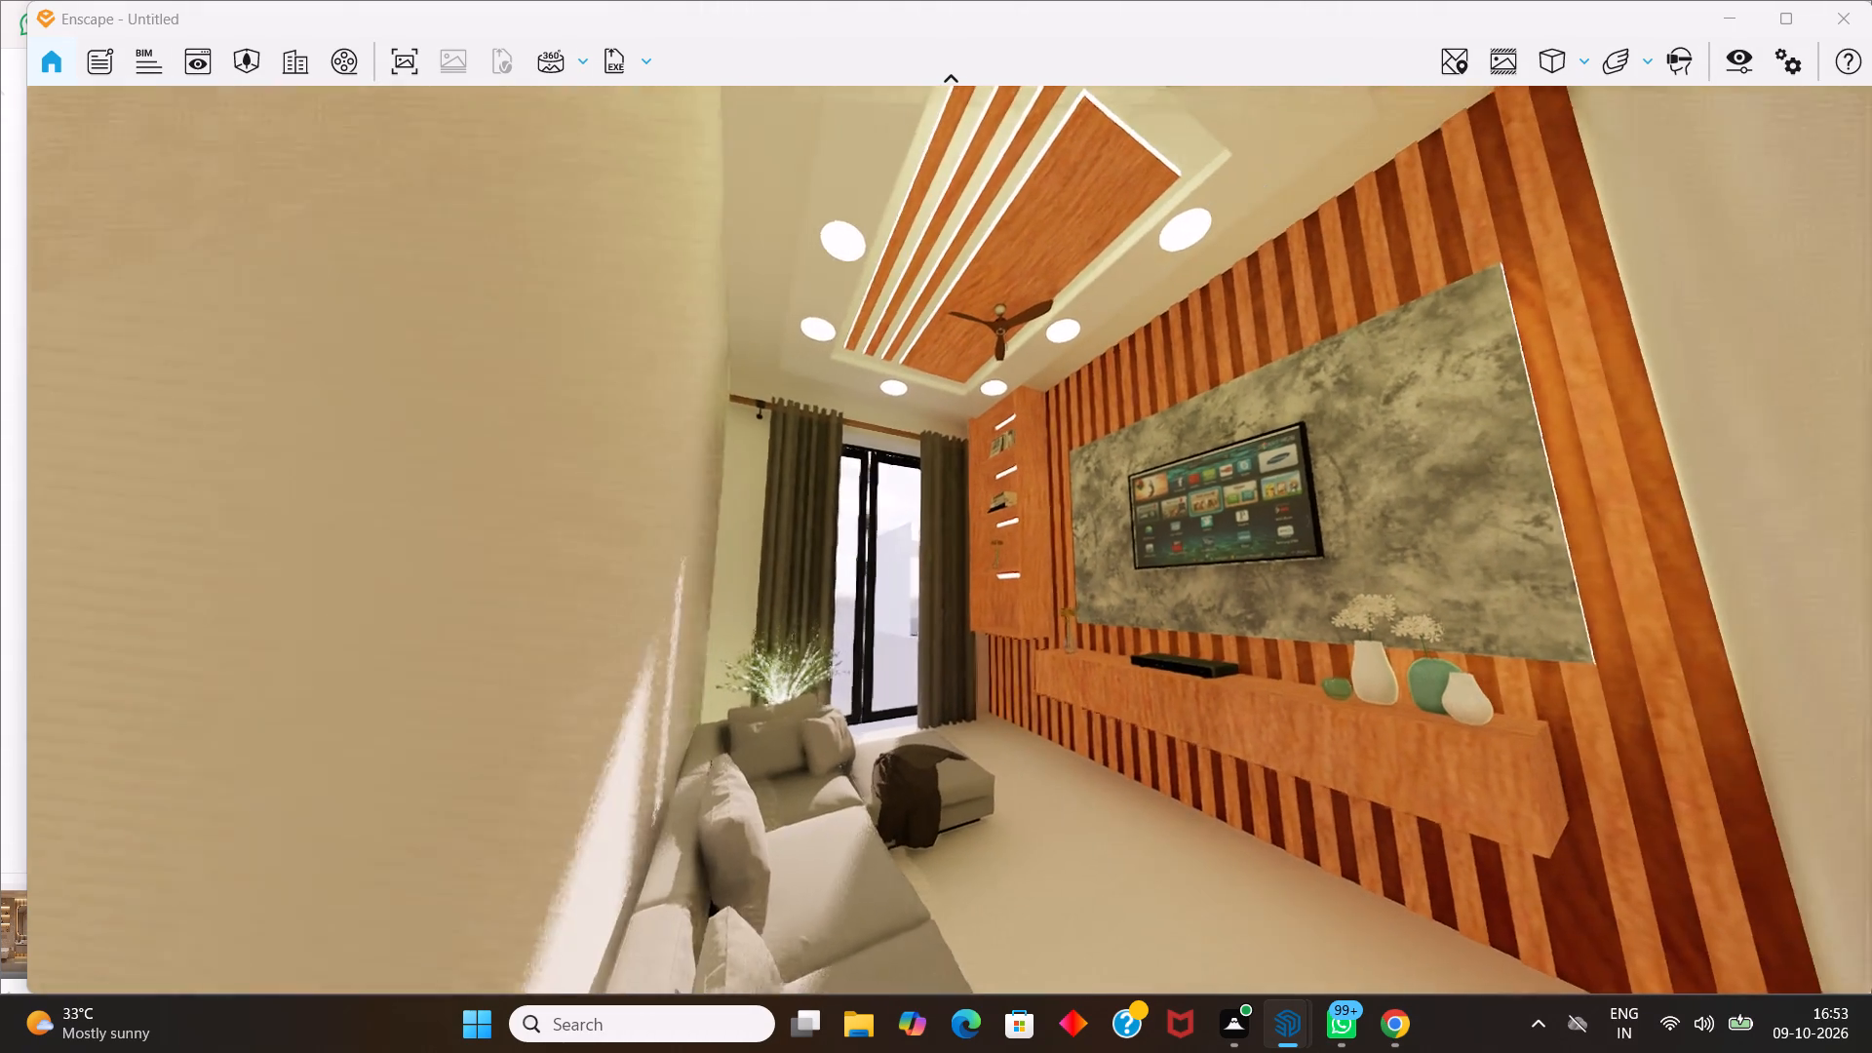
middle_click_drag(950, 540, 967, 542)
left_click_drag(1293, 594, 1127, 734)
middle_click_drag(1250, 628, 1127, 734)
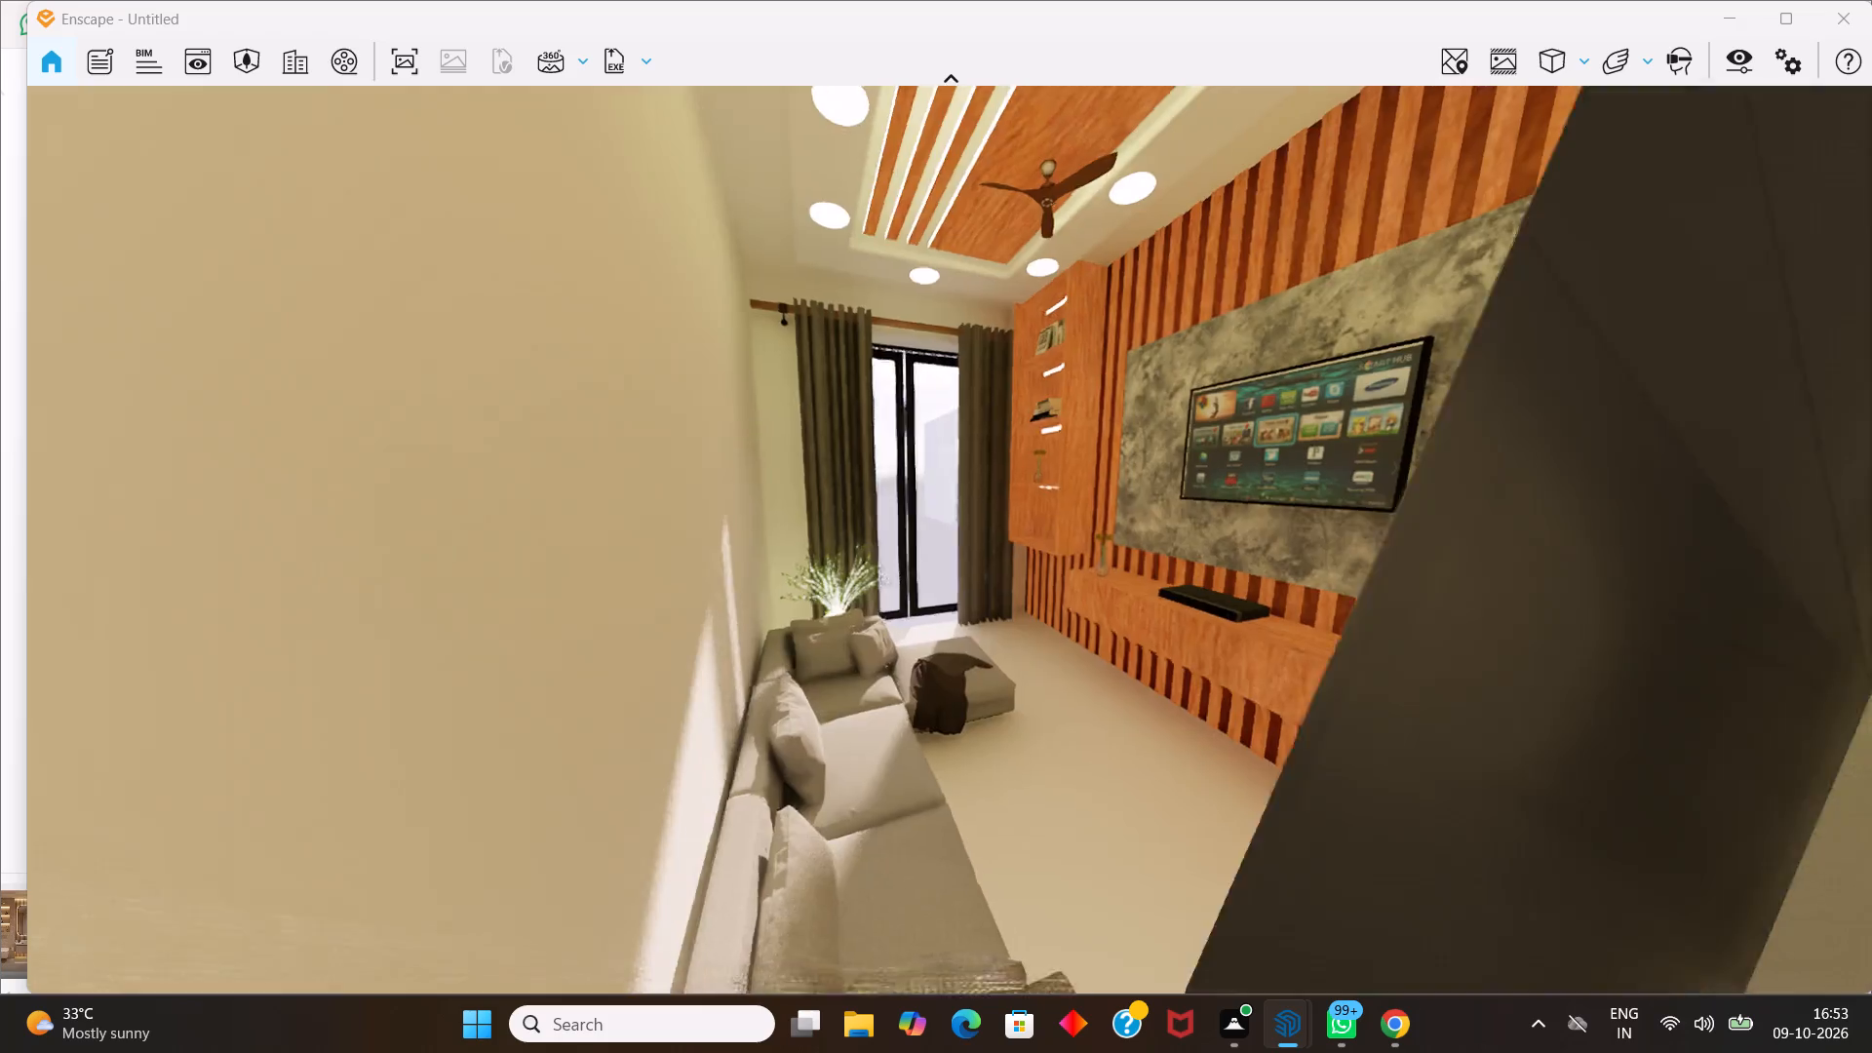
left_click_drag(1127, 734, 1248, 877)
middle_click_drag(1127, 734, 950, 540)
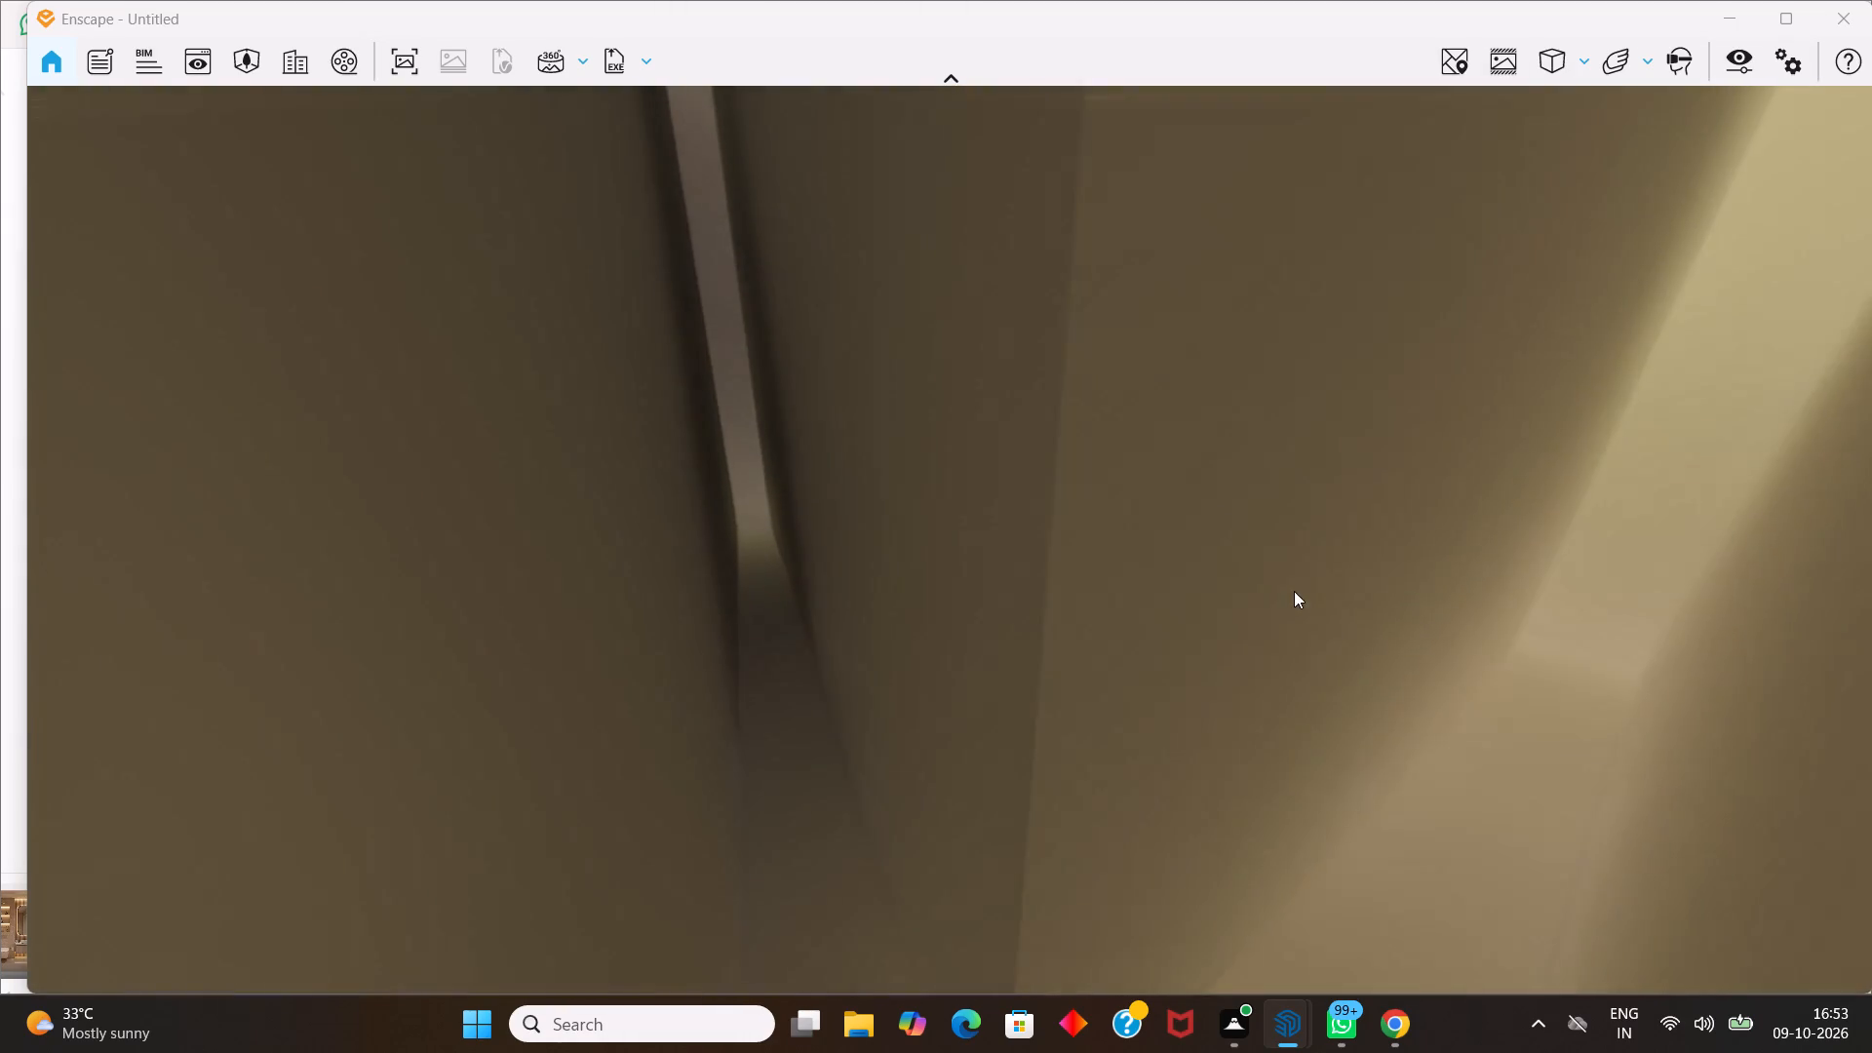
Examine the sofa, its cushions and the floating TV console from behind the sofa.
scroll(1287, 582, "up", 1)
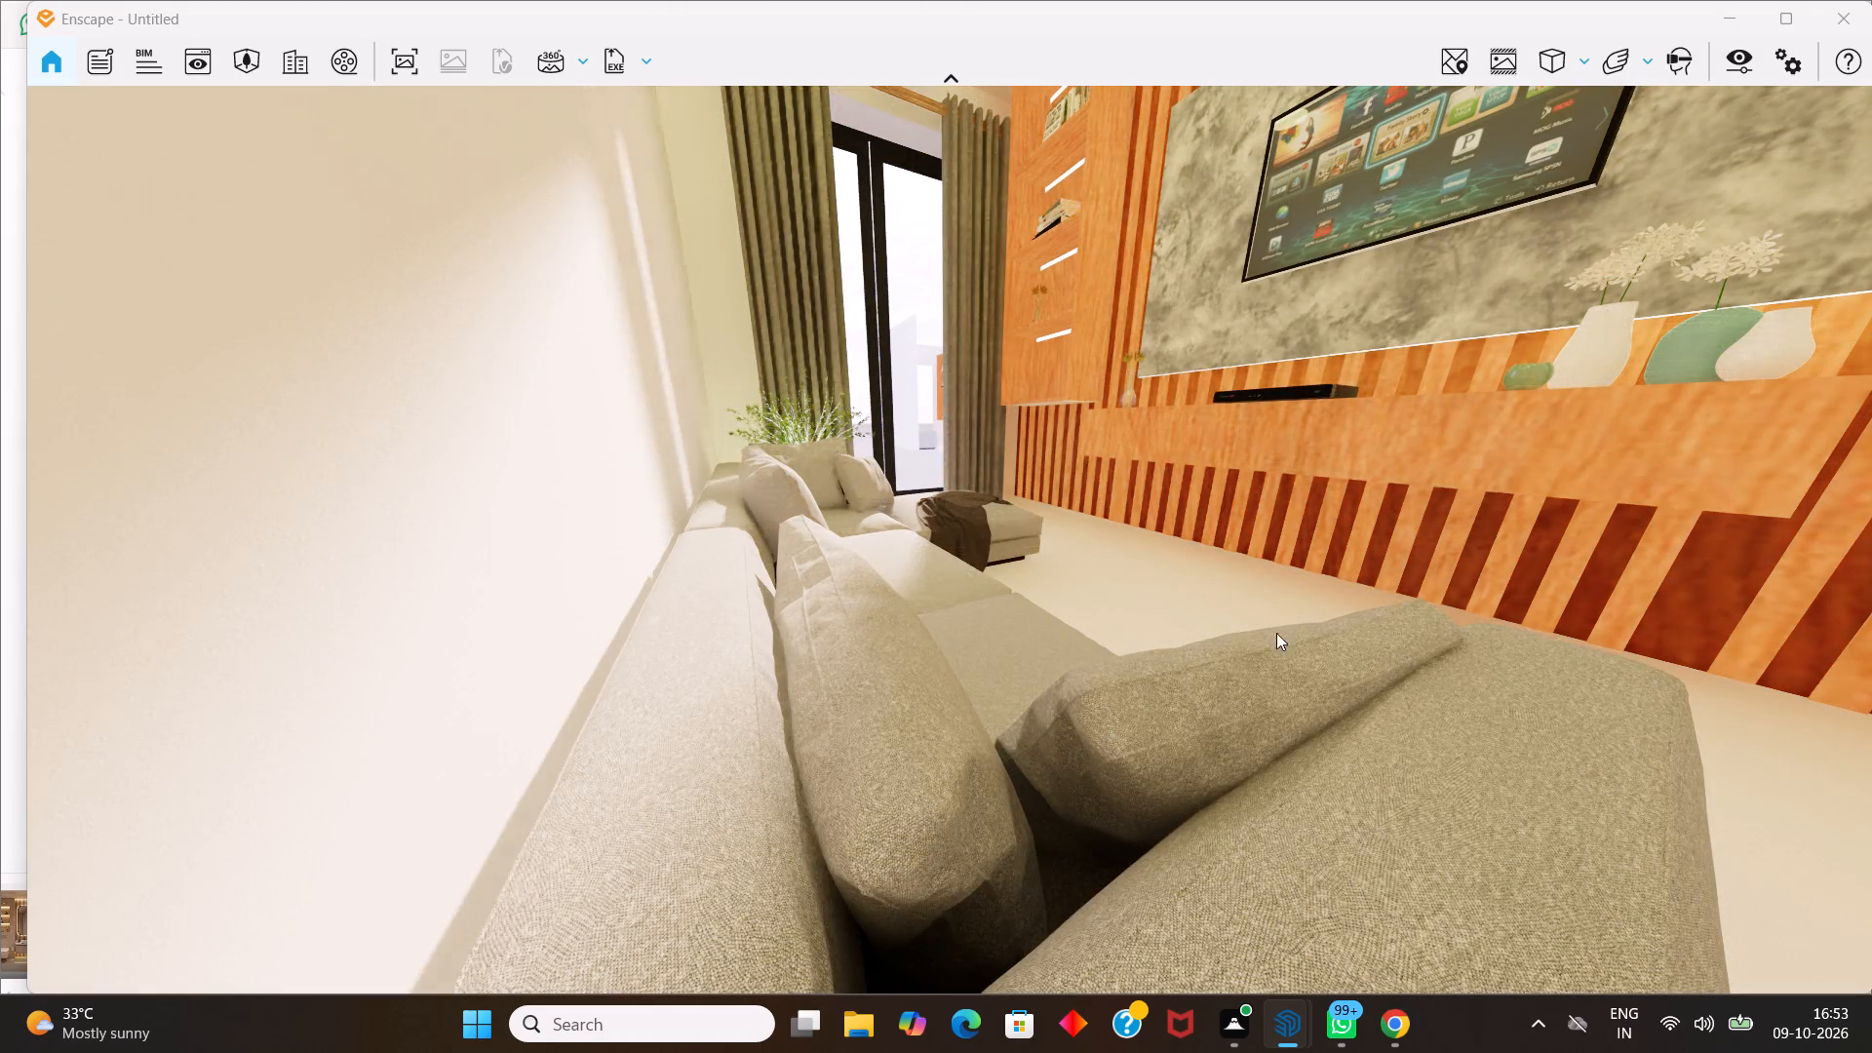
middle_click_drag(1267, 631, 771, 852)
left_click_drag(1267, 631, 771, 852)
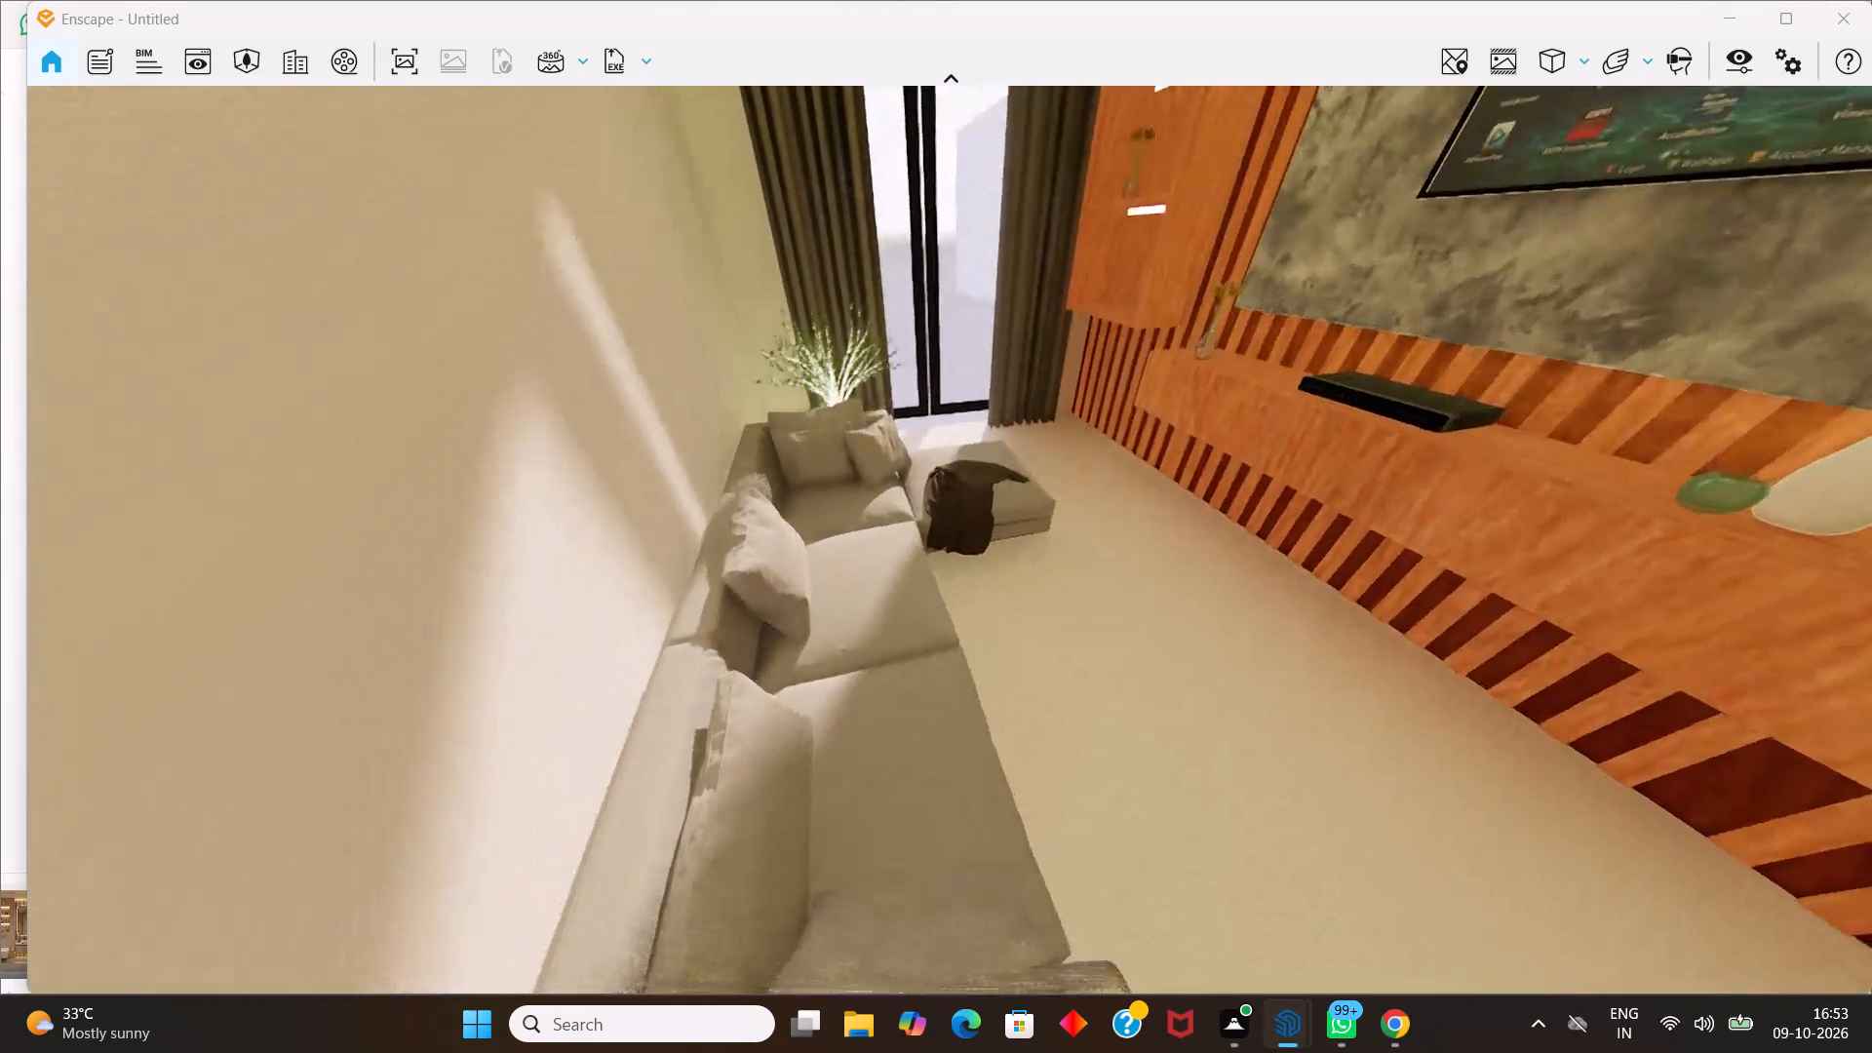
left_click_drag(771, 852, 760, 821)
middle_click_drag(771, 852, 989, 257)
left_click_drag(948, 533, 894, 270)
Return the render camera inside and examine the sofa corner, throw-covered ottoman and slatted wall base near the window.
scroll(1049, 345, "down", 1)
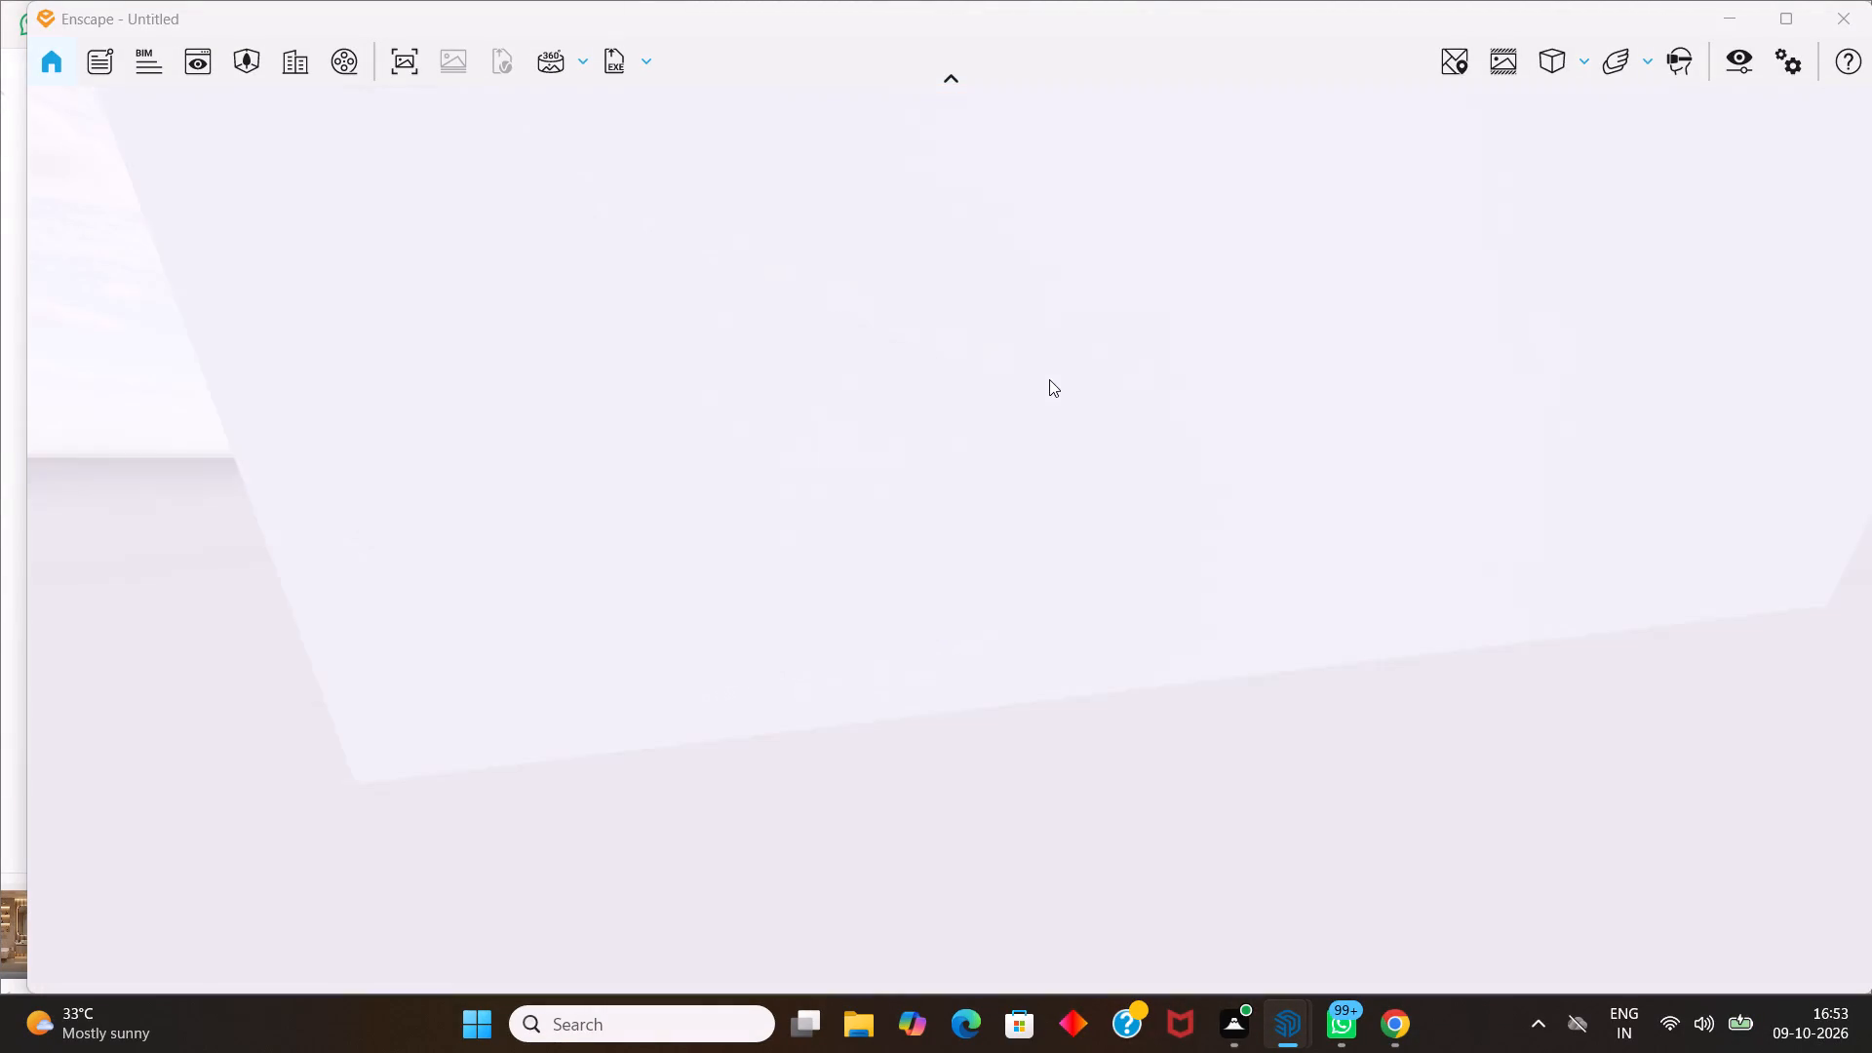
scroll(1014, 394, "down", 1)
scroll(1014, 394, "up", 4)
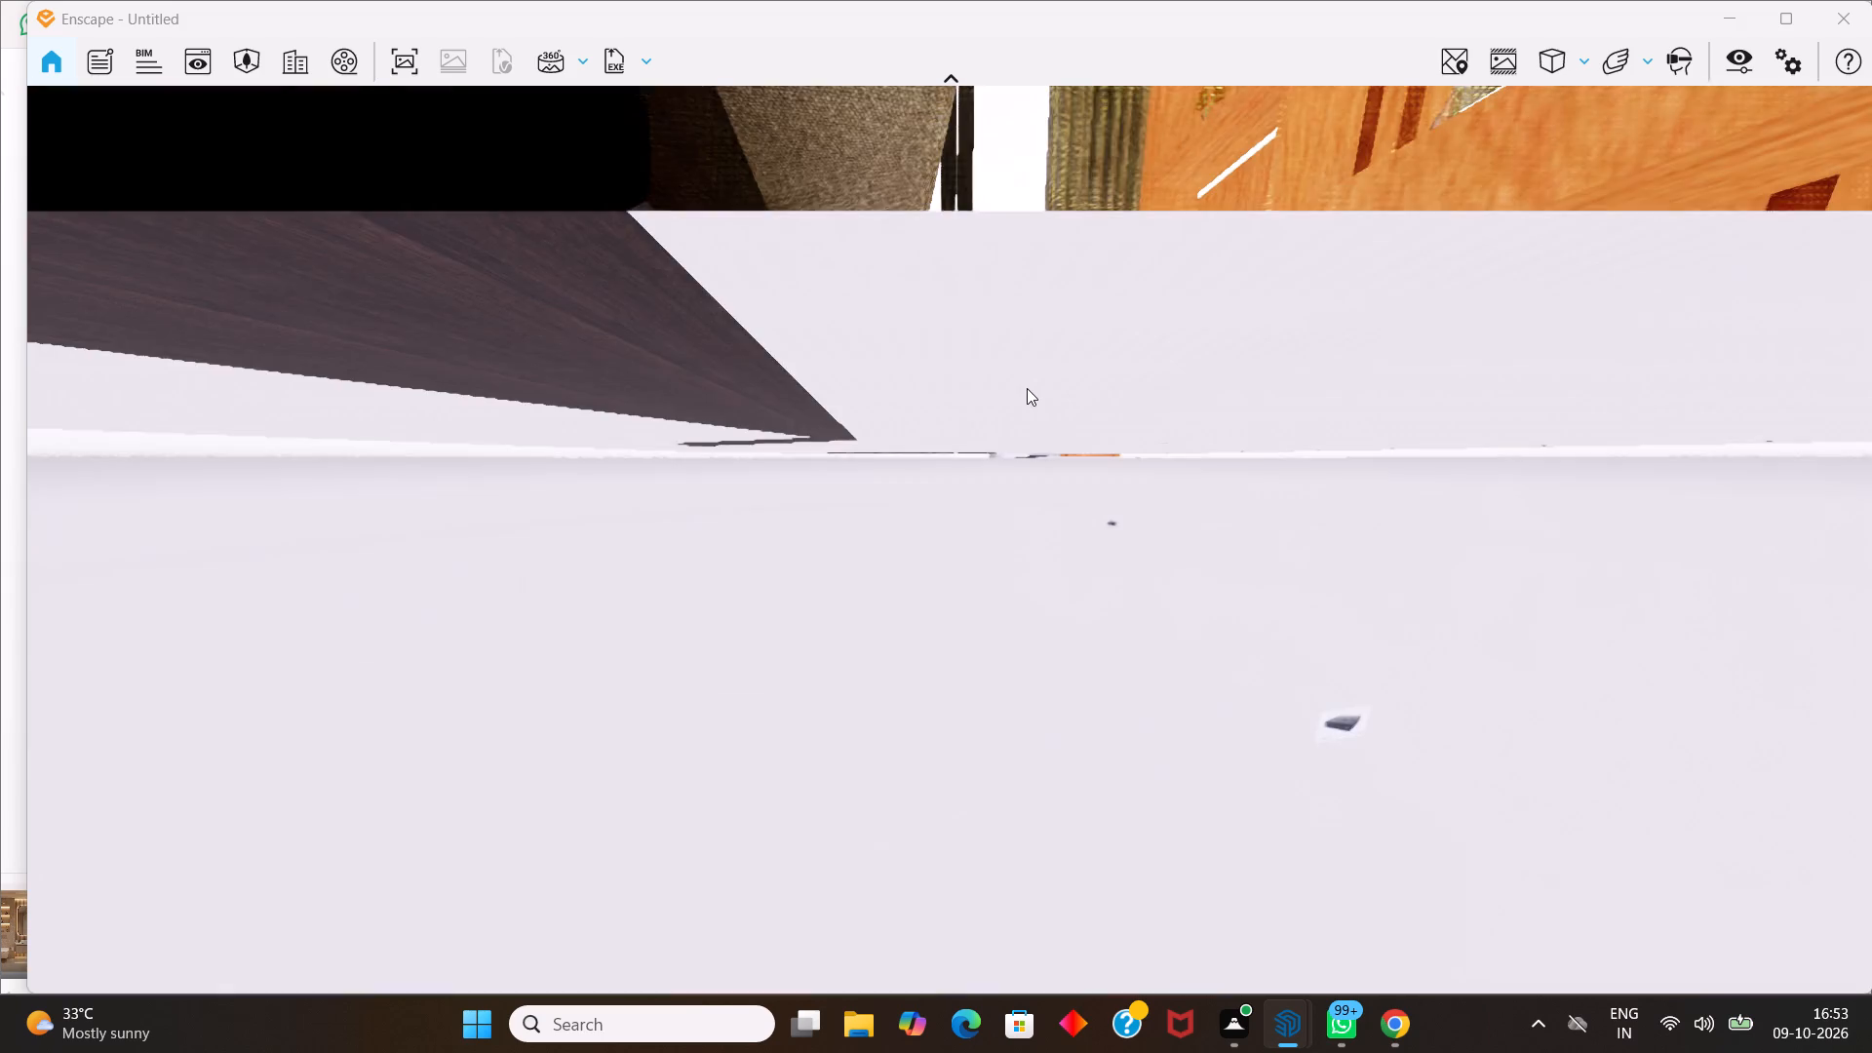
middle_click_drag(1142, 485, 976, 837)
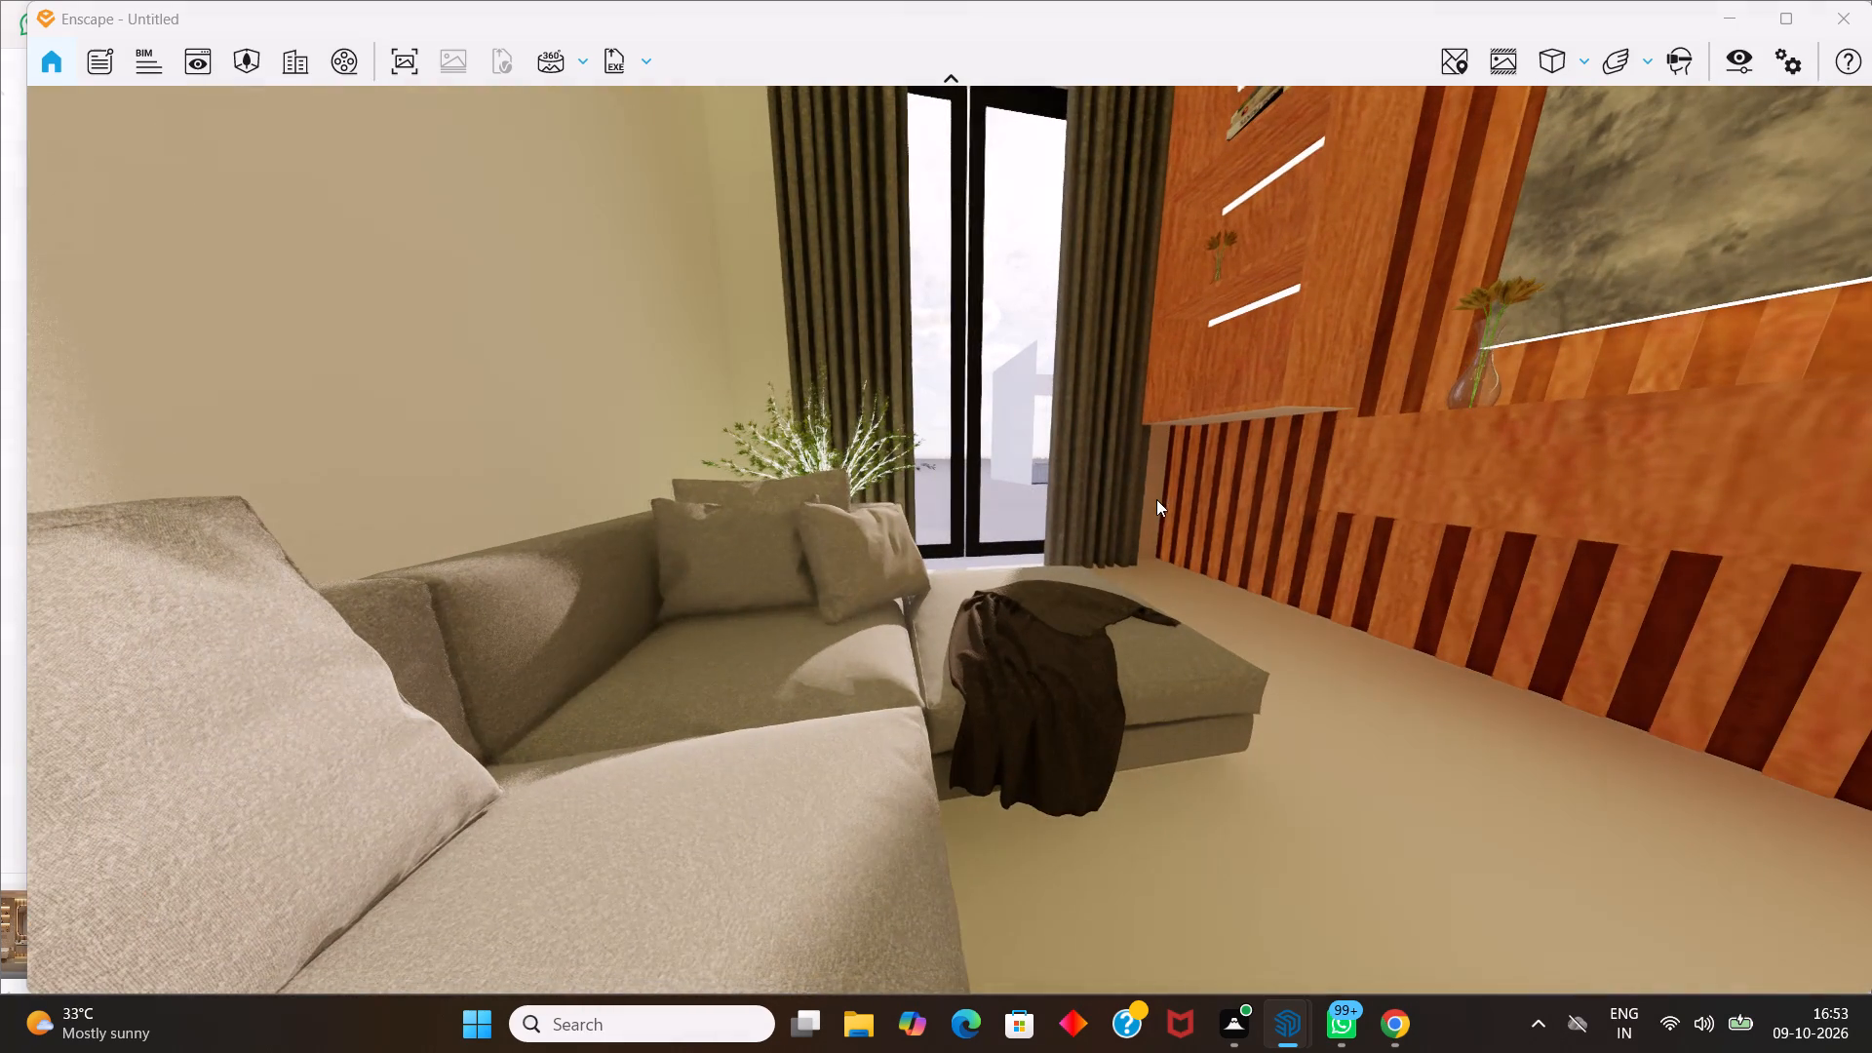
left_click_drag(1175, 501, 1377, 749)
middle_click_drag(1175, 501, 1377, 749)
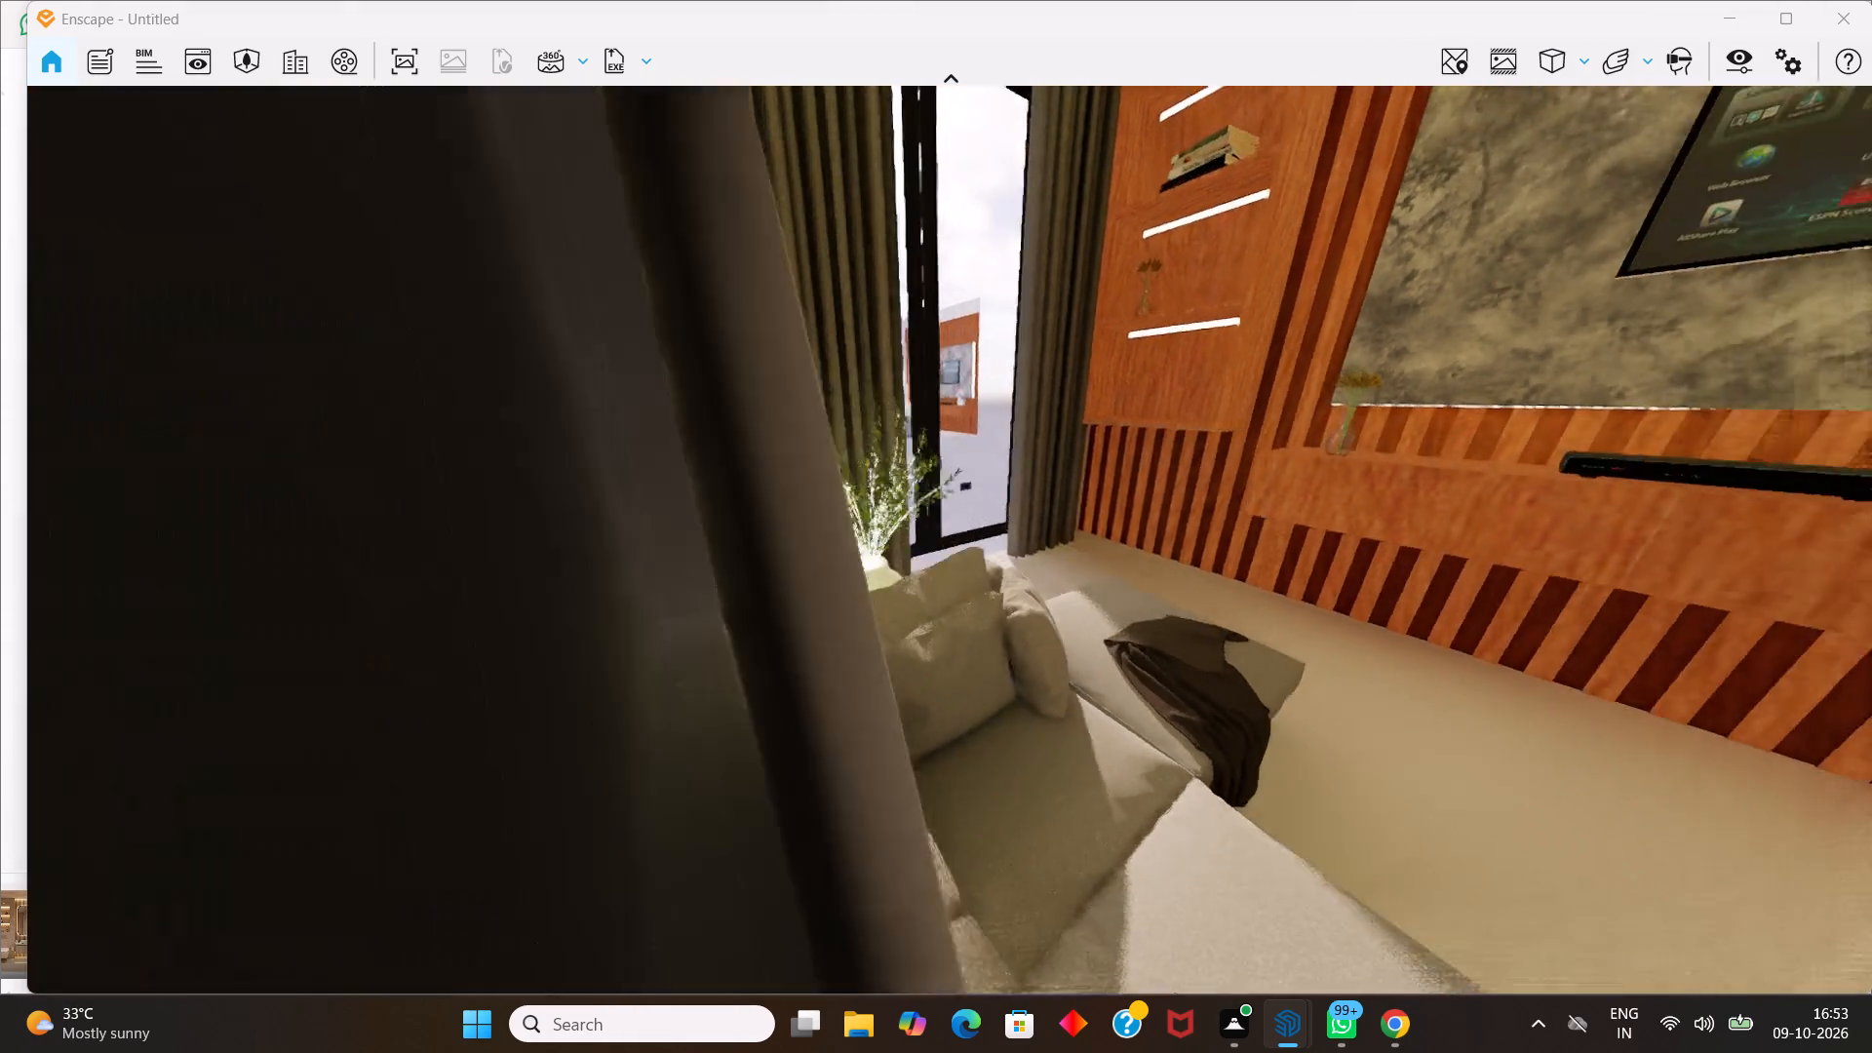
left_click_drag(1377, 749, 1347, 784)
middle_click_drag(1377, 749, 956, 526)
Examine the stone TV panel, console and sofa from a raised viewpoint at the rear of the room.
scroll(1070, 364, "down", 1)
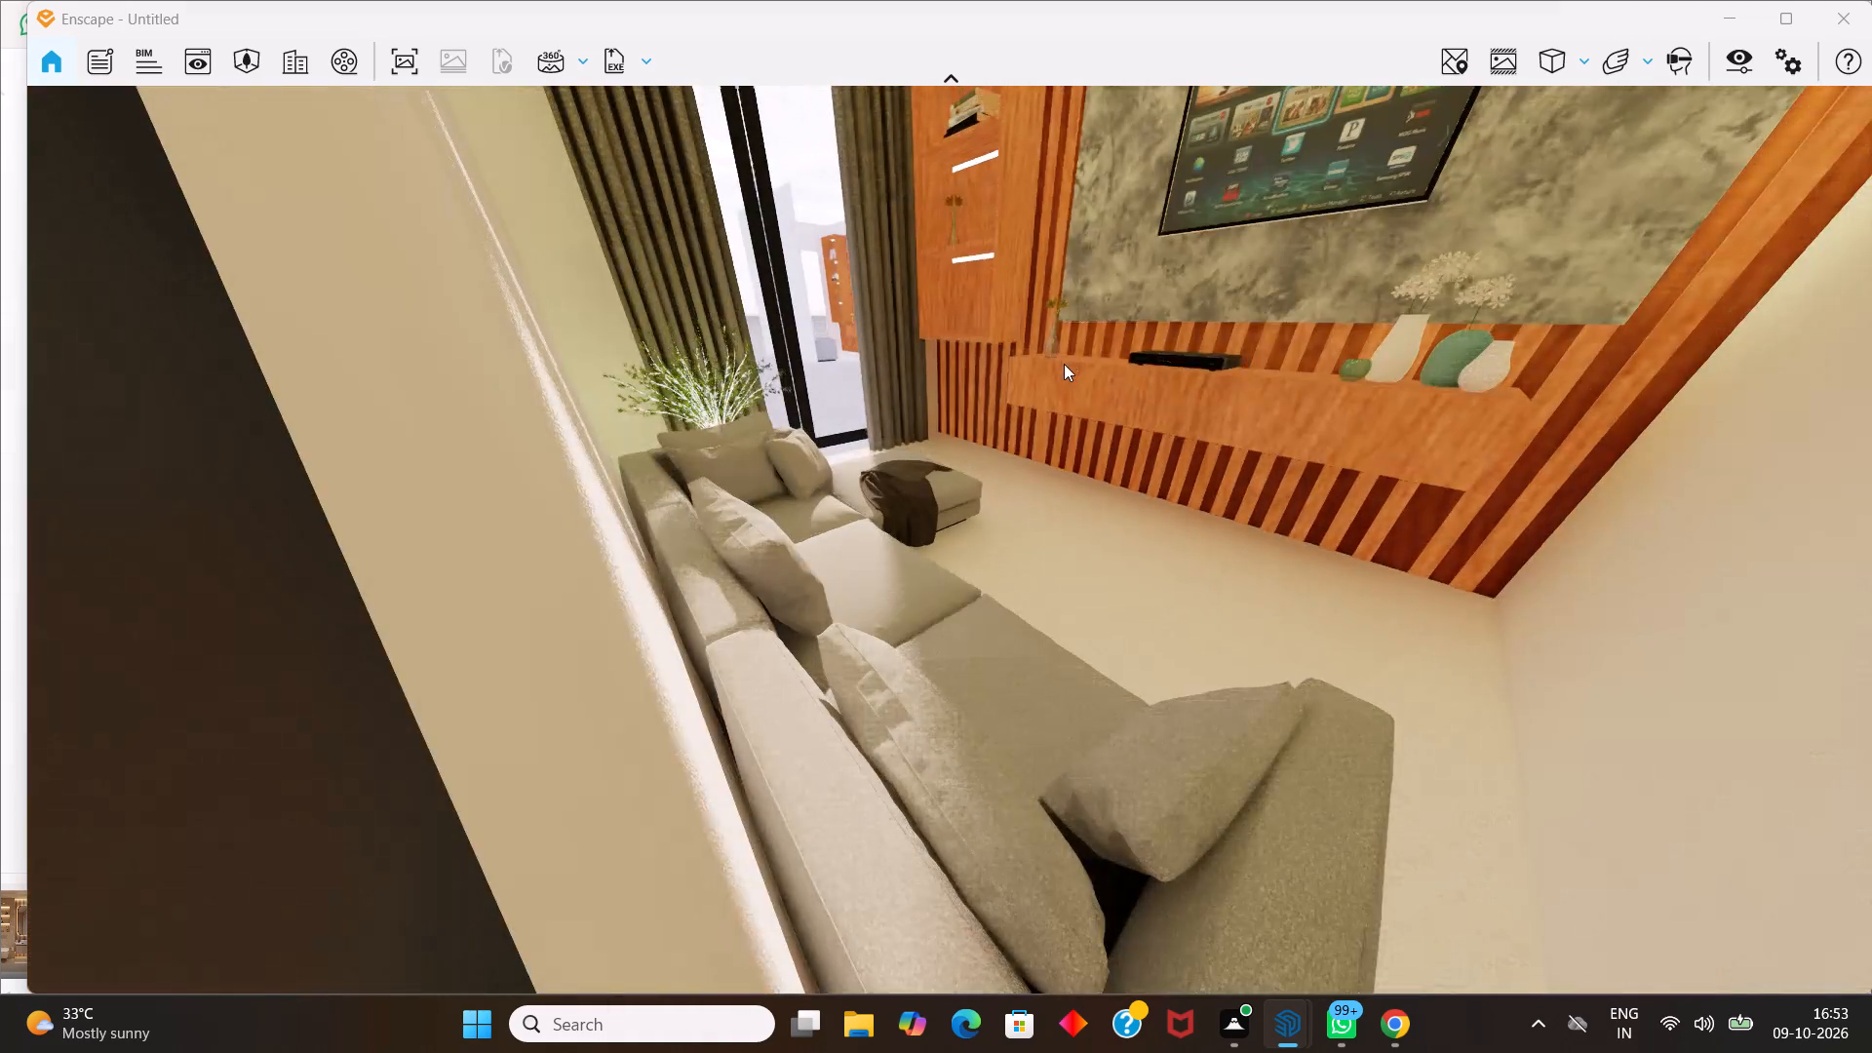
scroll(1063, 364, "down", 1)
middle_click_drag(1015, 412, 538, 652)
scroll(965, 433, "down", 1)
middle_click_drag(968, 425, 1019, 591)
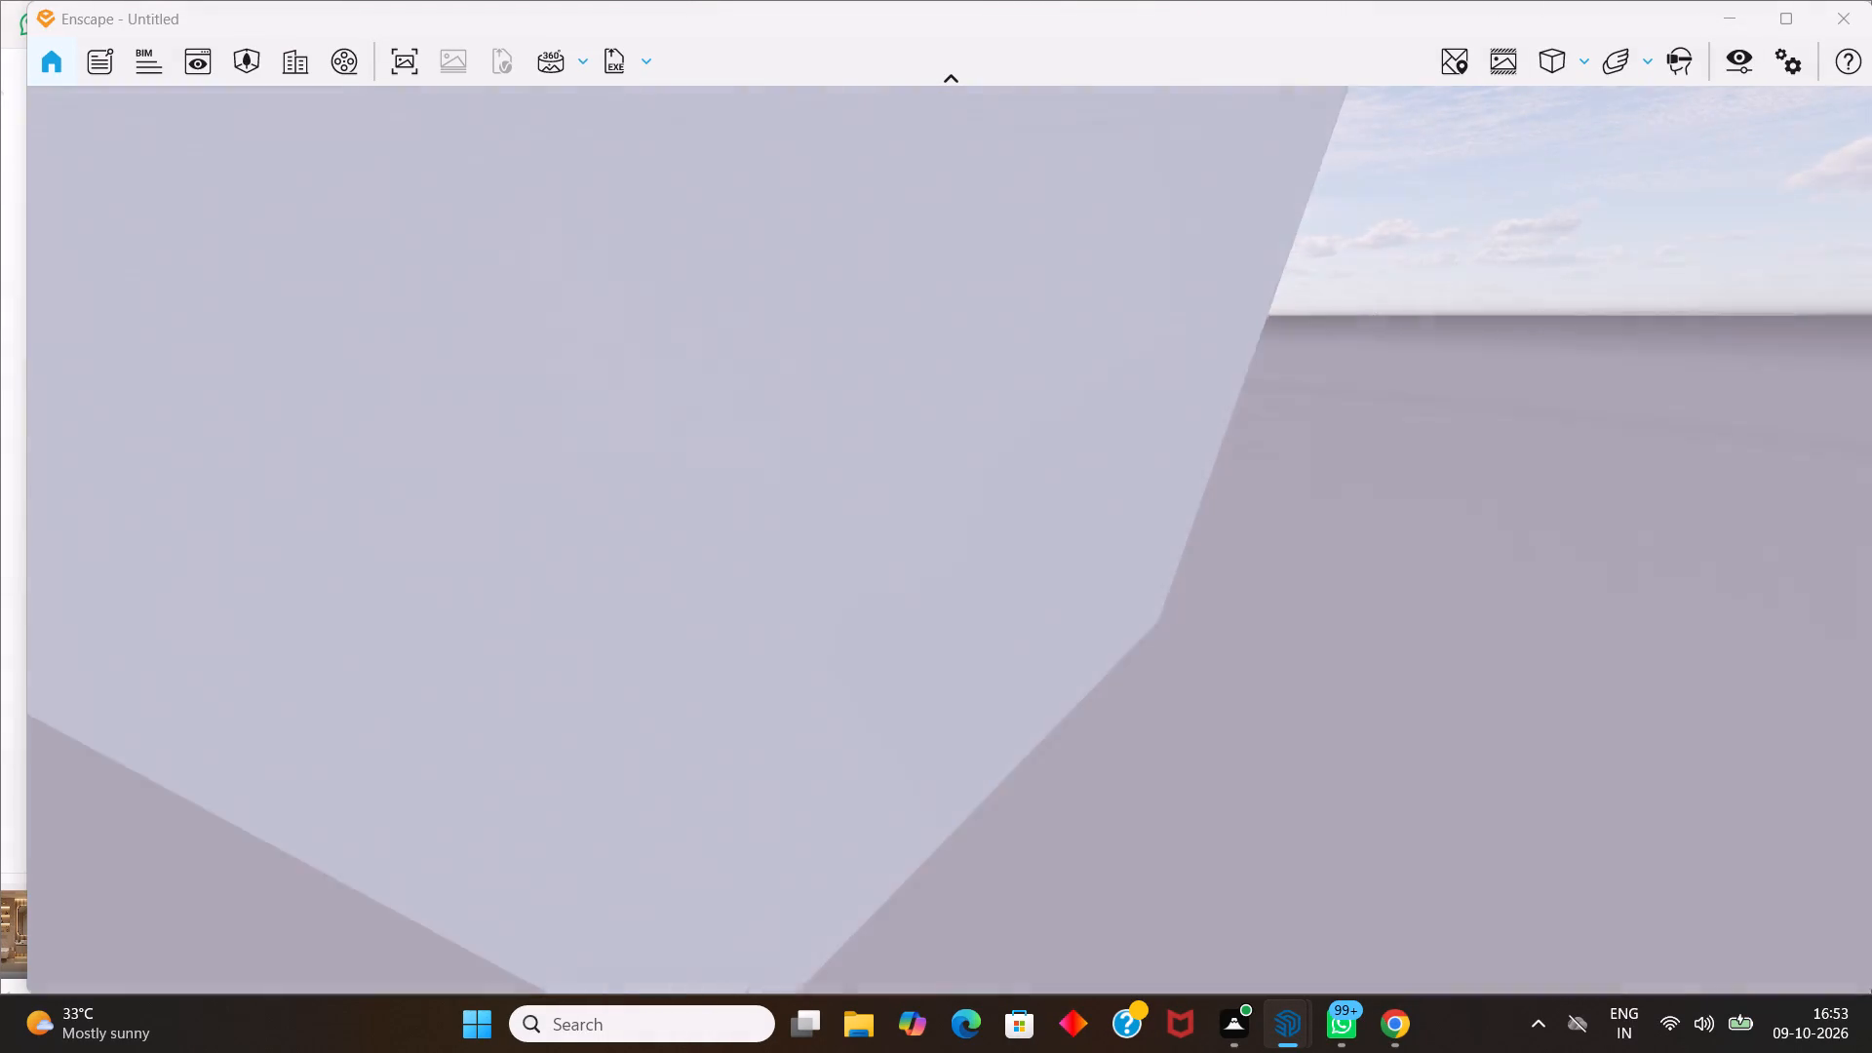
middle_click_drag(1019, 591, 1308, 984)
scroll(965, 413, "up", 1)
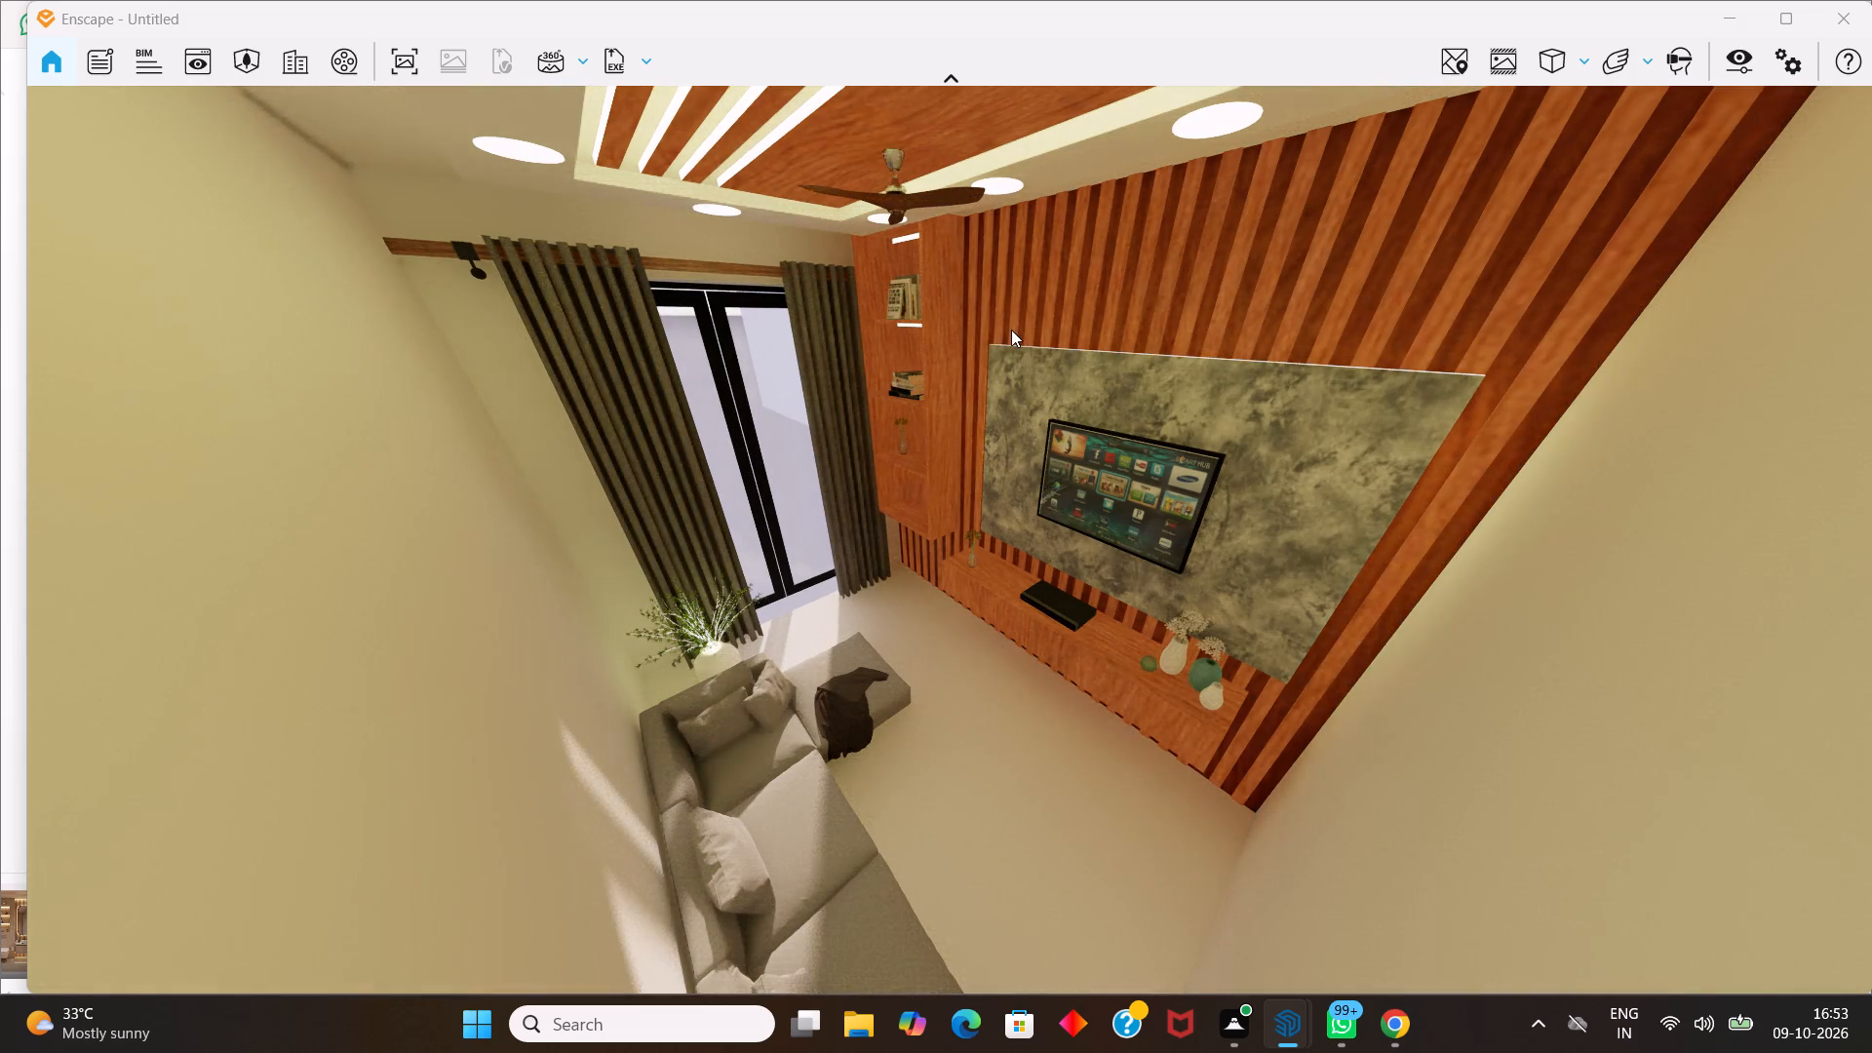
left_click_drag(1017, 294, 845, 243)
middle_click_drag(1017, 298, 845, 243)
scroll(1028, 399, "up", 1)
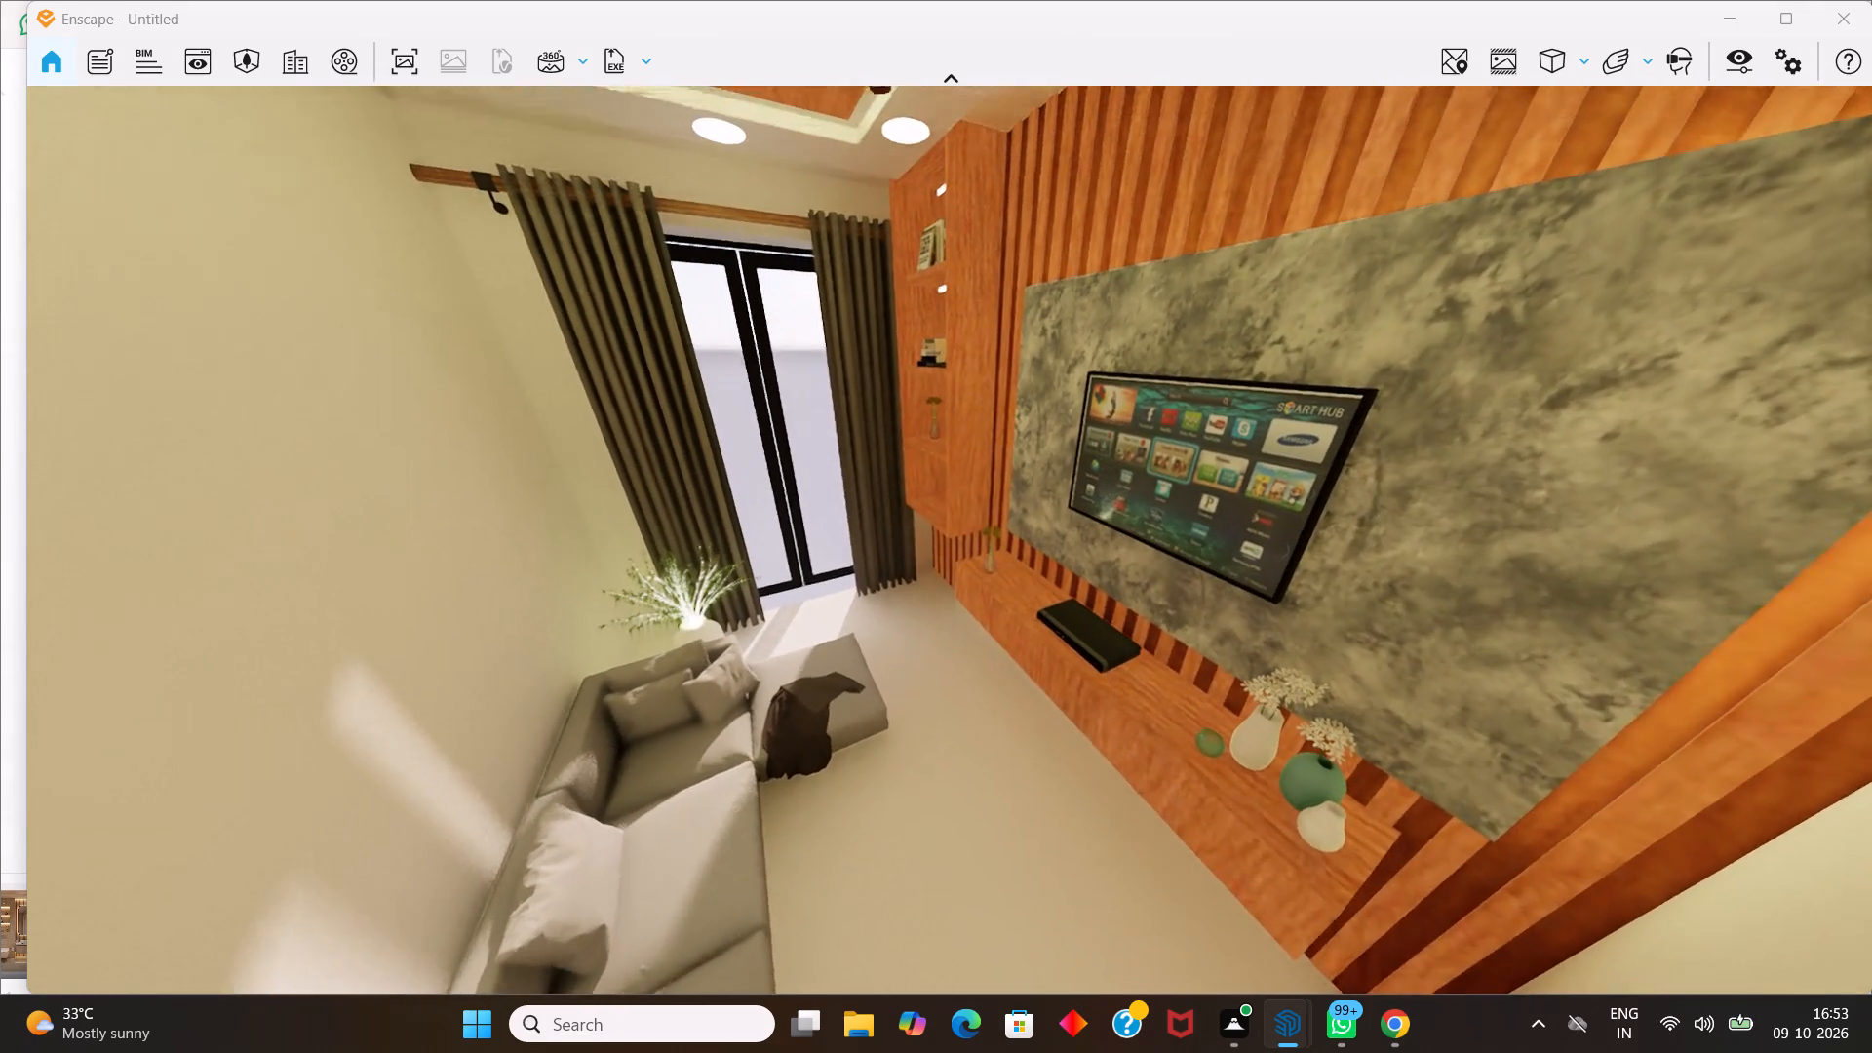
left_click_drag(845, 243, 845, 235)
middle_click_drag(845, 243, 953, 543)
Return the render camera inside and examine the false ceiling's lit wood strips, fan and round lights.
scroll(1019, 309, "down", 1)
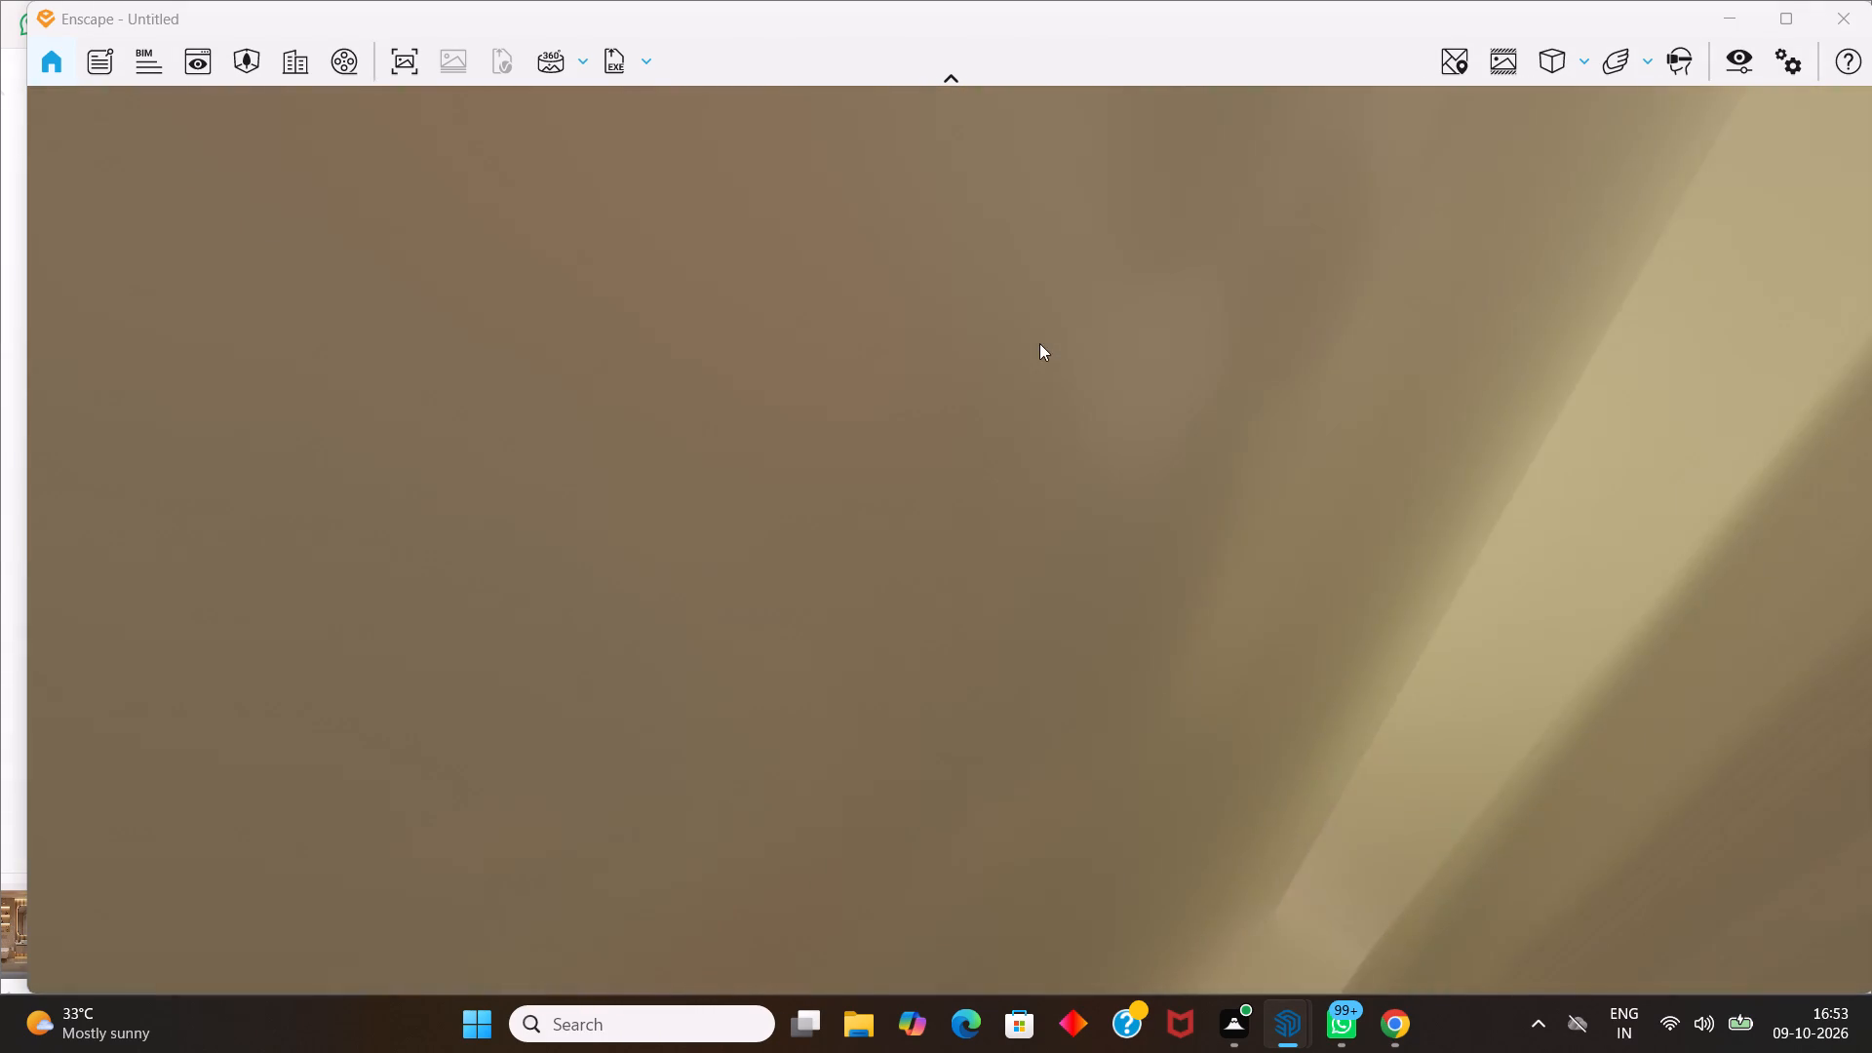
scroll(1040, 352, "down", 1)
middle_click_drag(1020, 380, 1394, 648)
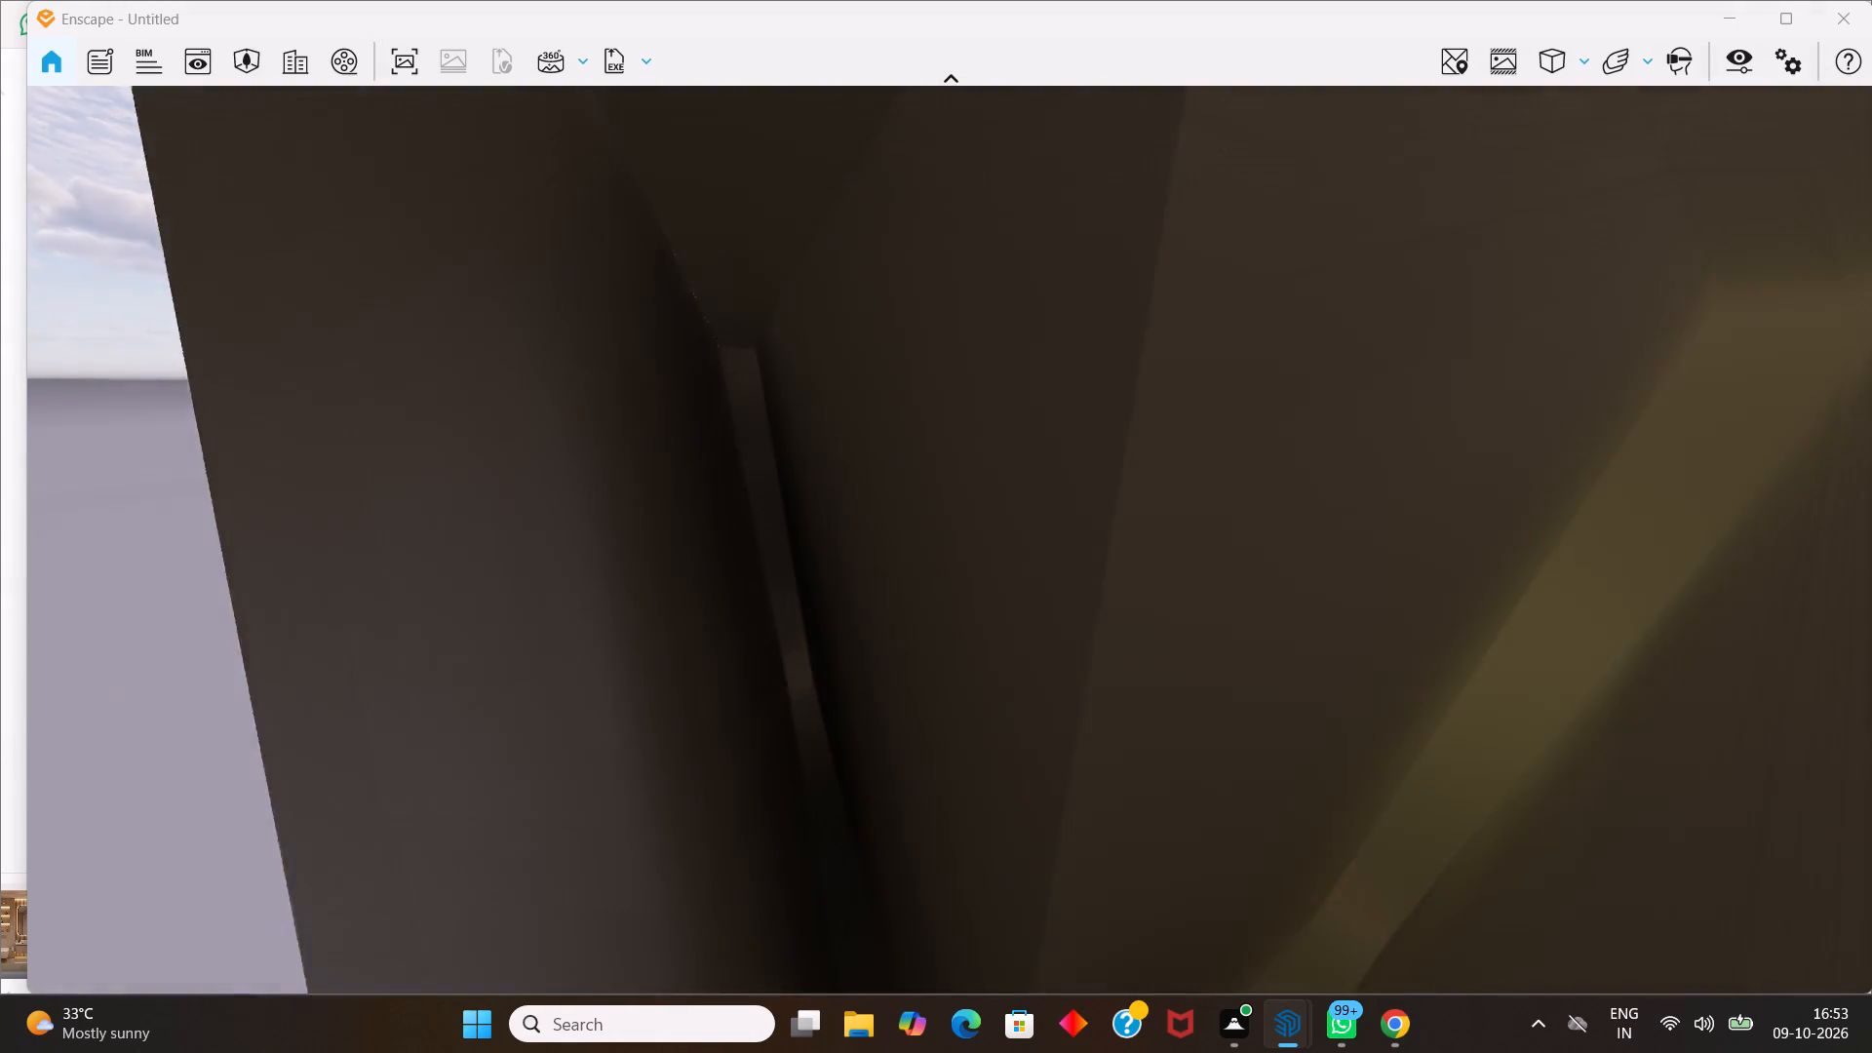
middle_click_drag(1394, 648, 1326, 758)
scroll(1066, 571, "up", 1)
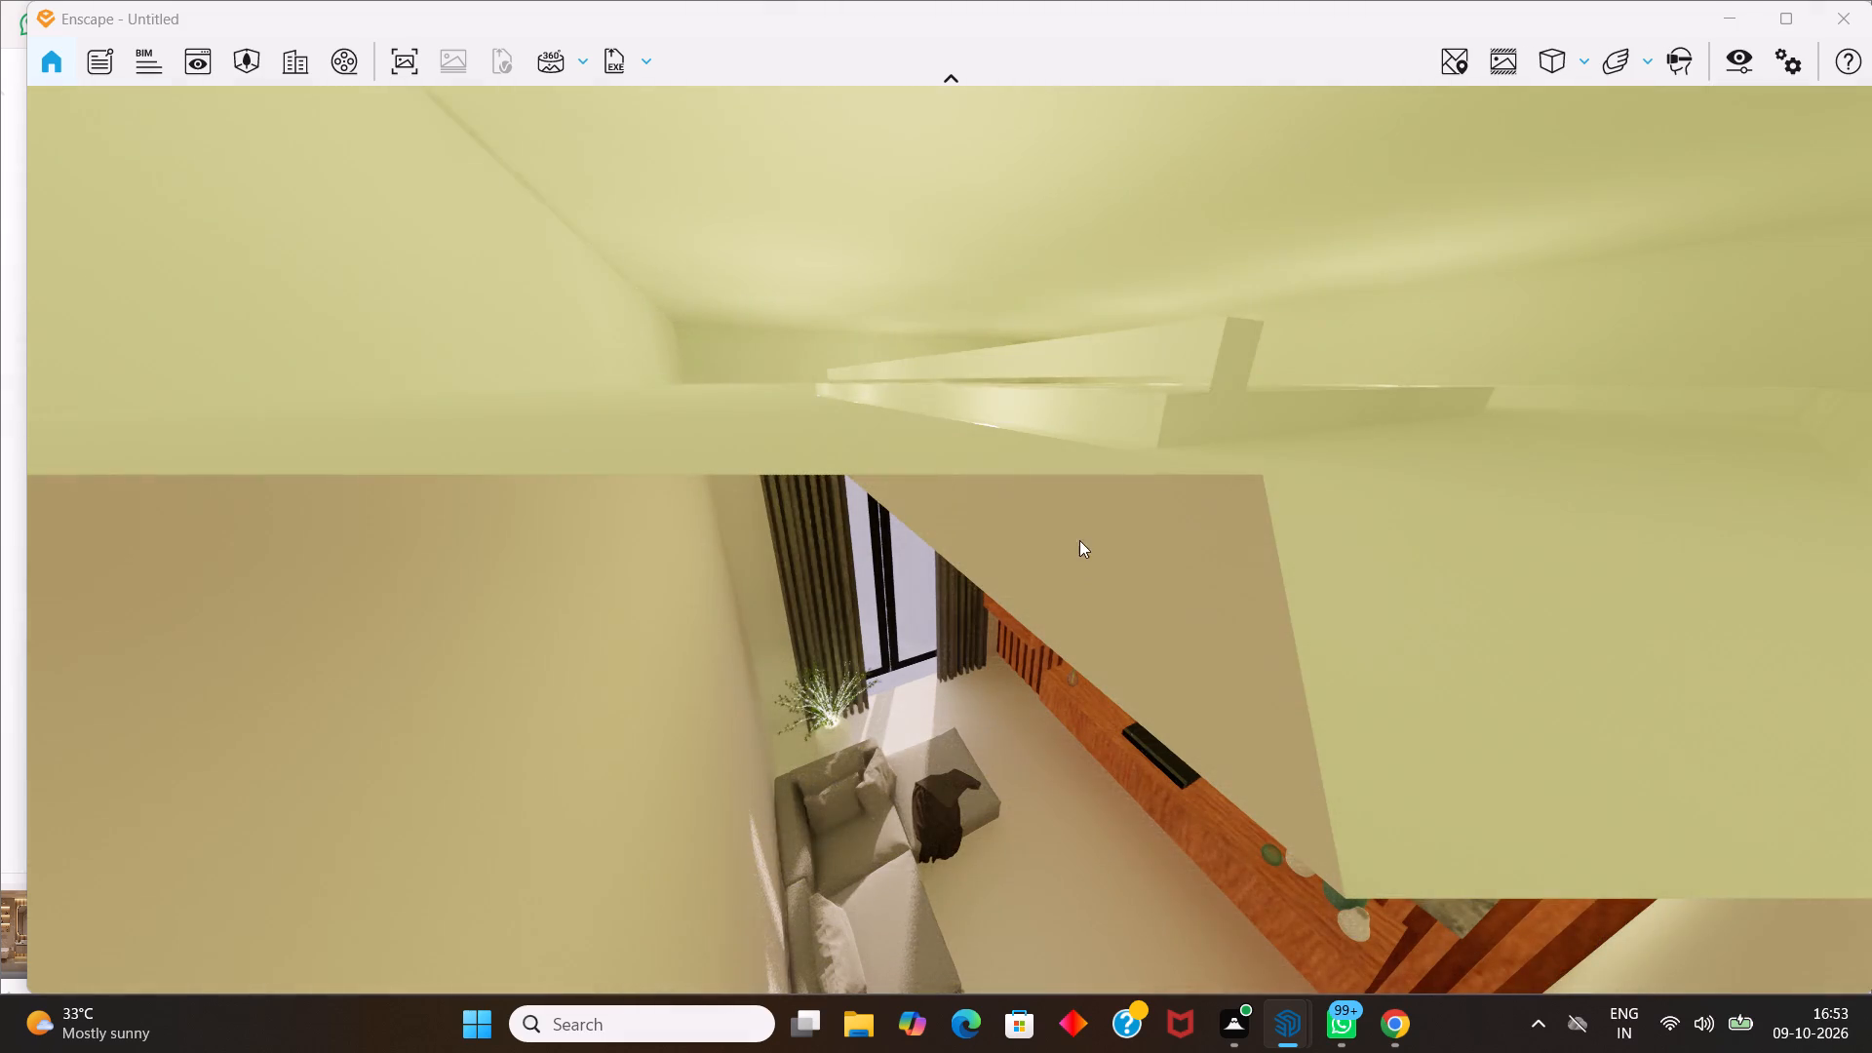
middle_click_drag(1114, 910, 905, 92)
left_click_drag(1114, 908, 905, 92)
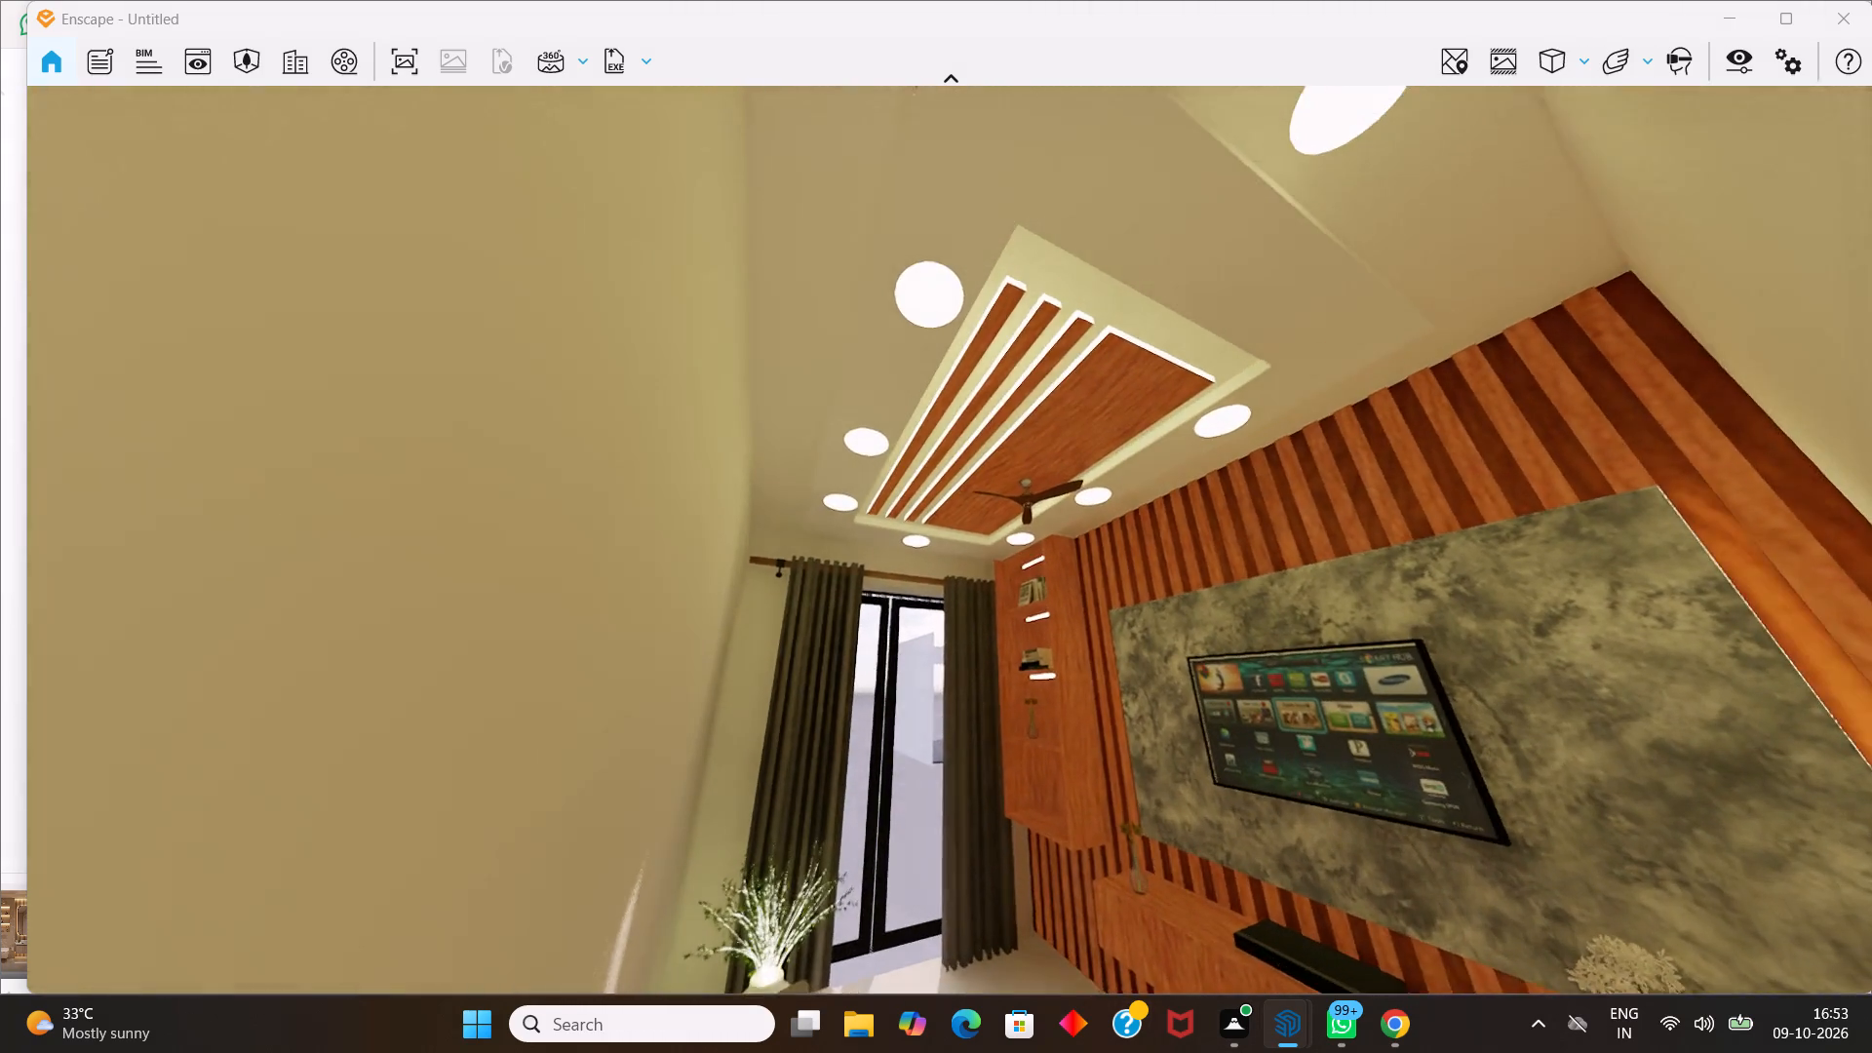
middle_click_drag(905, 92, 1051, 112)
left_click_drag(905, 92, 1051, 112)
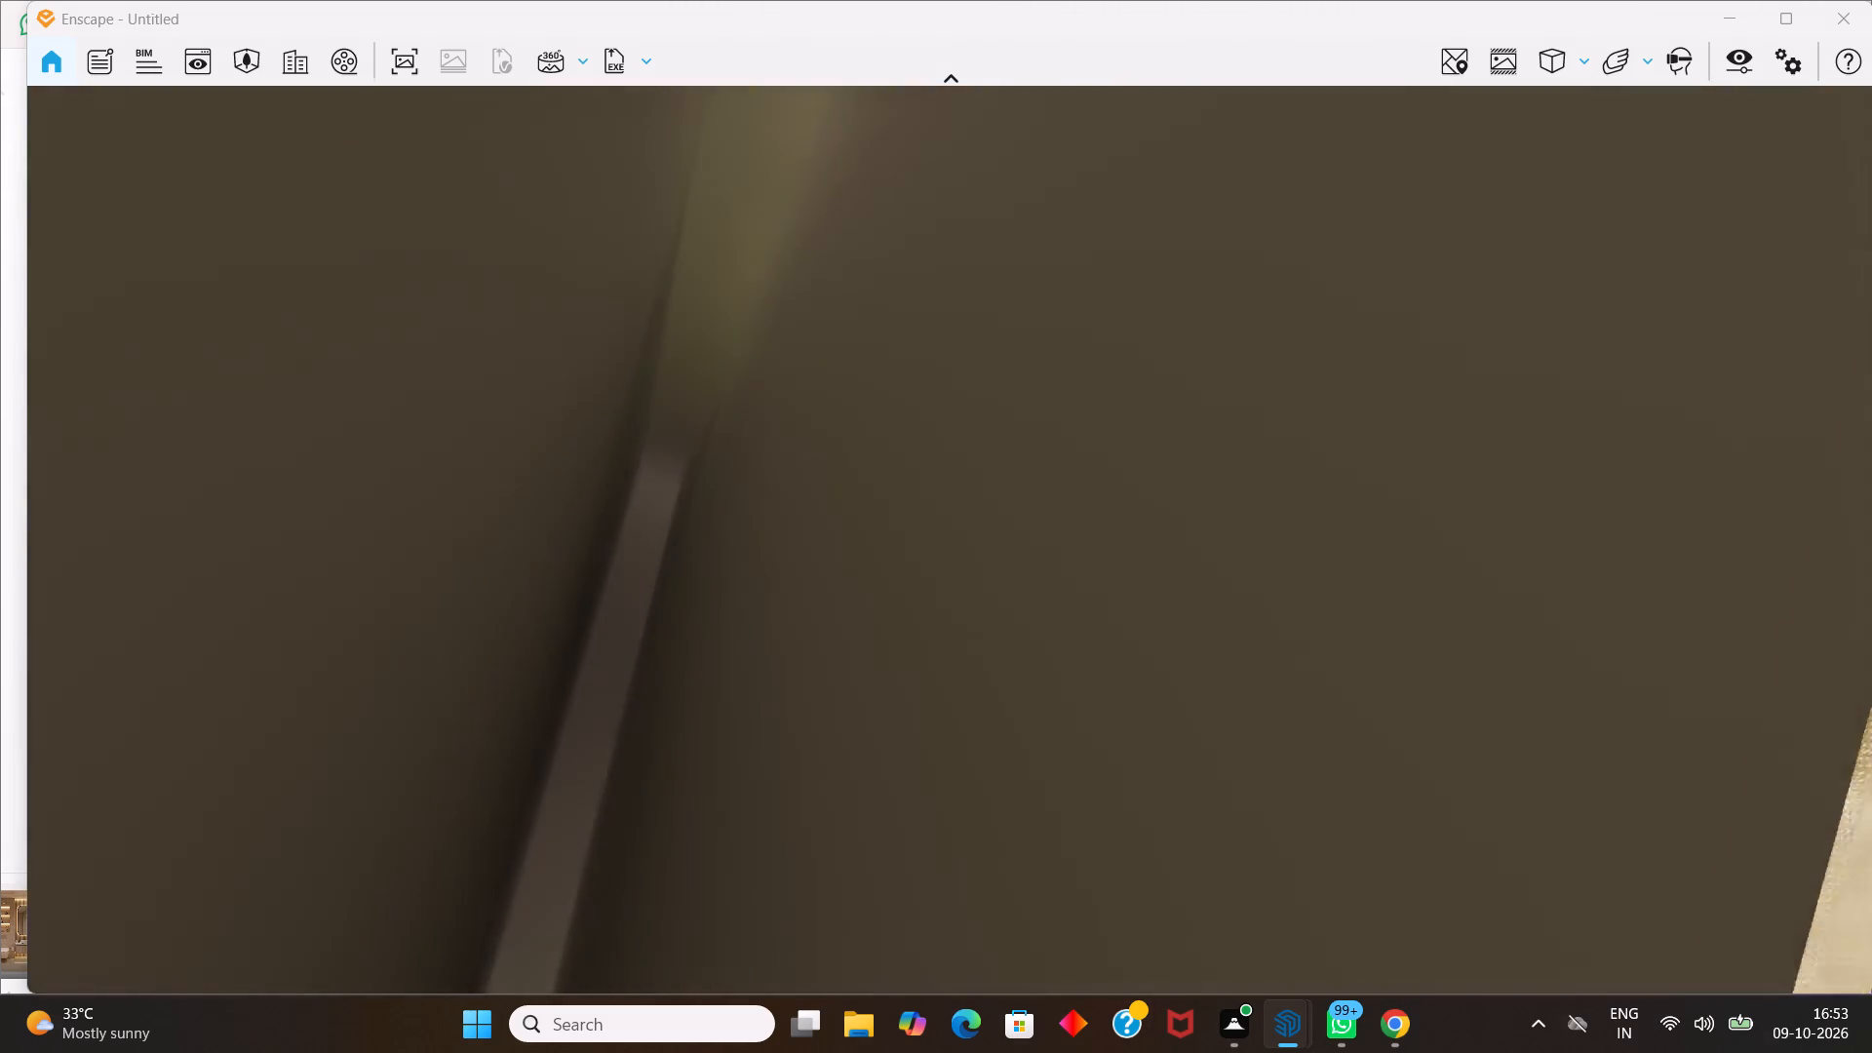
Bring the render camera back in from outside the building and examine the ceiling above the TV wall.
left_click_drag(1051, 112, 1044, 111)
middle_click_drag(1051, 112, 891, 533)
scroll(1129, 872, "down", 8)
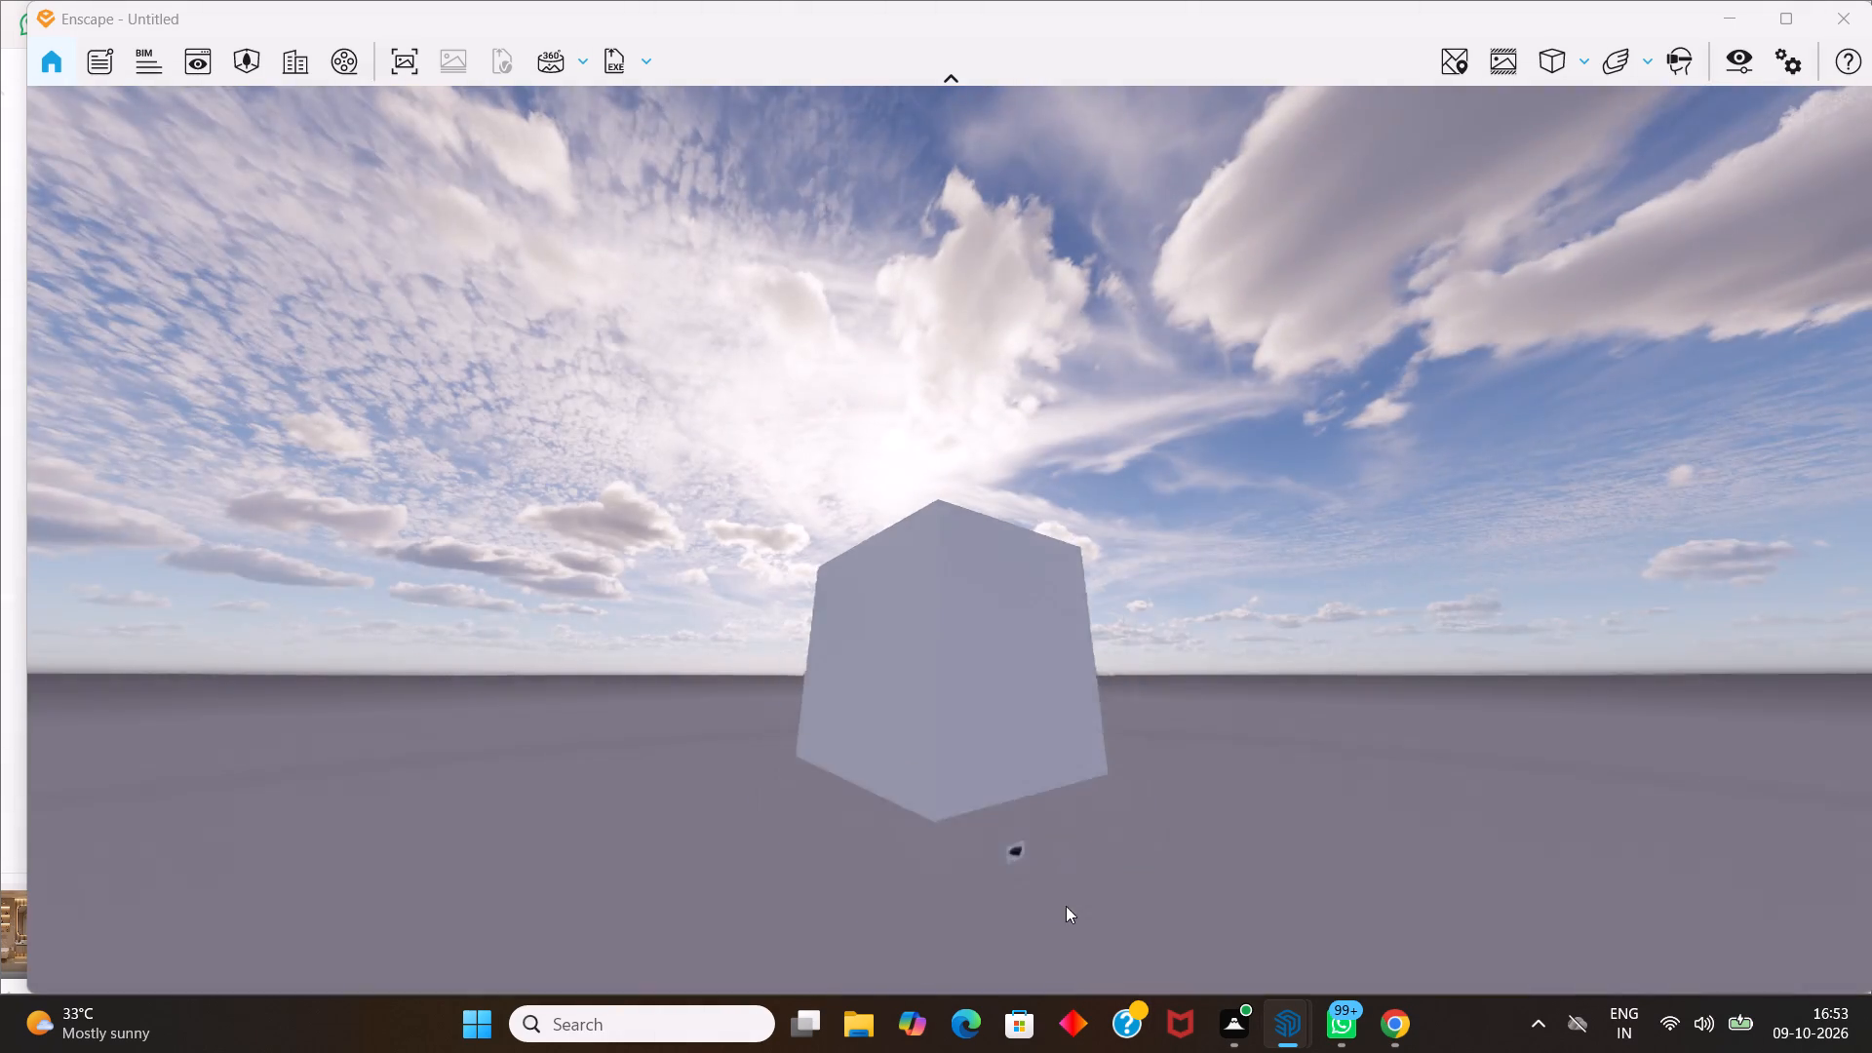
scroll(897, 995, "up", 4)
scroll(836, 783, "up", 2)
scroll(863, 862, "up", 4)
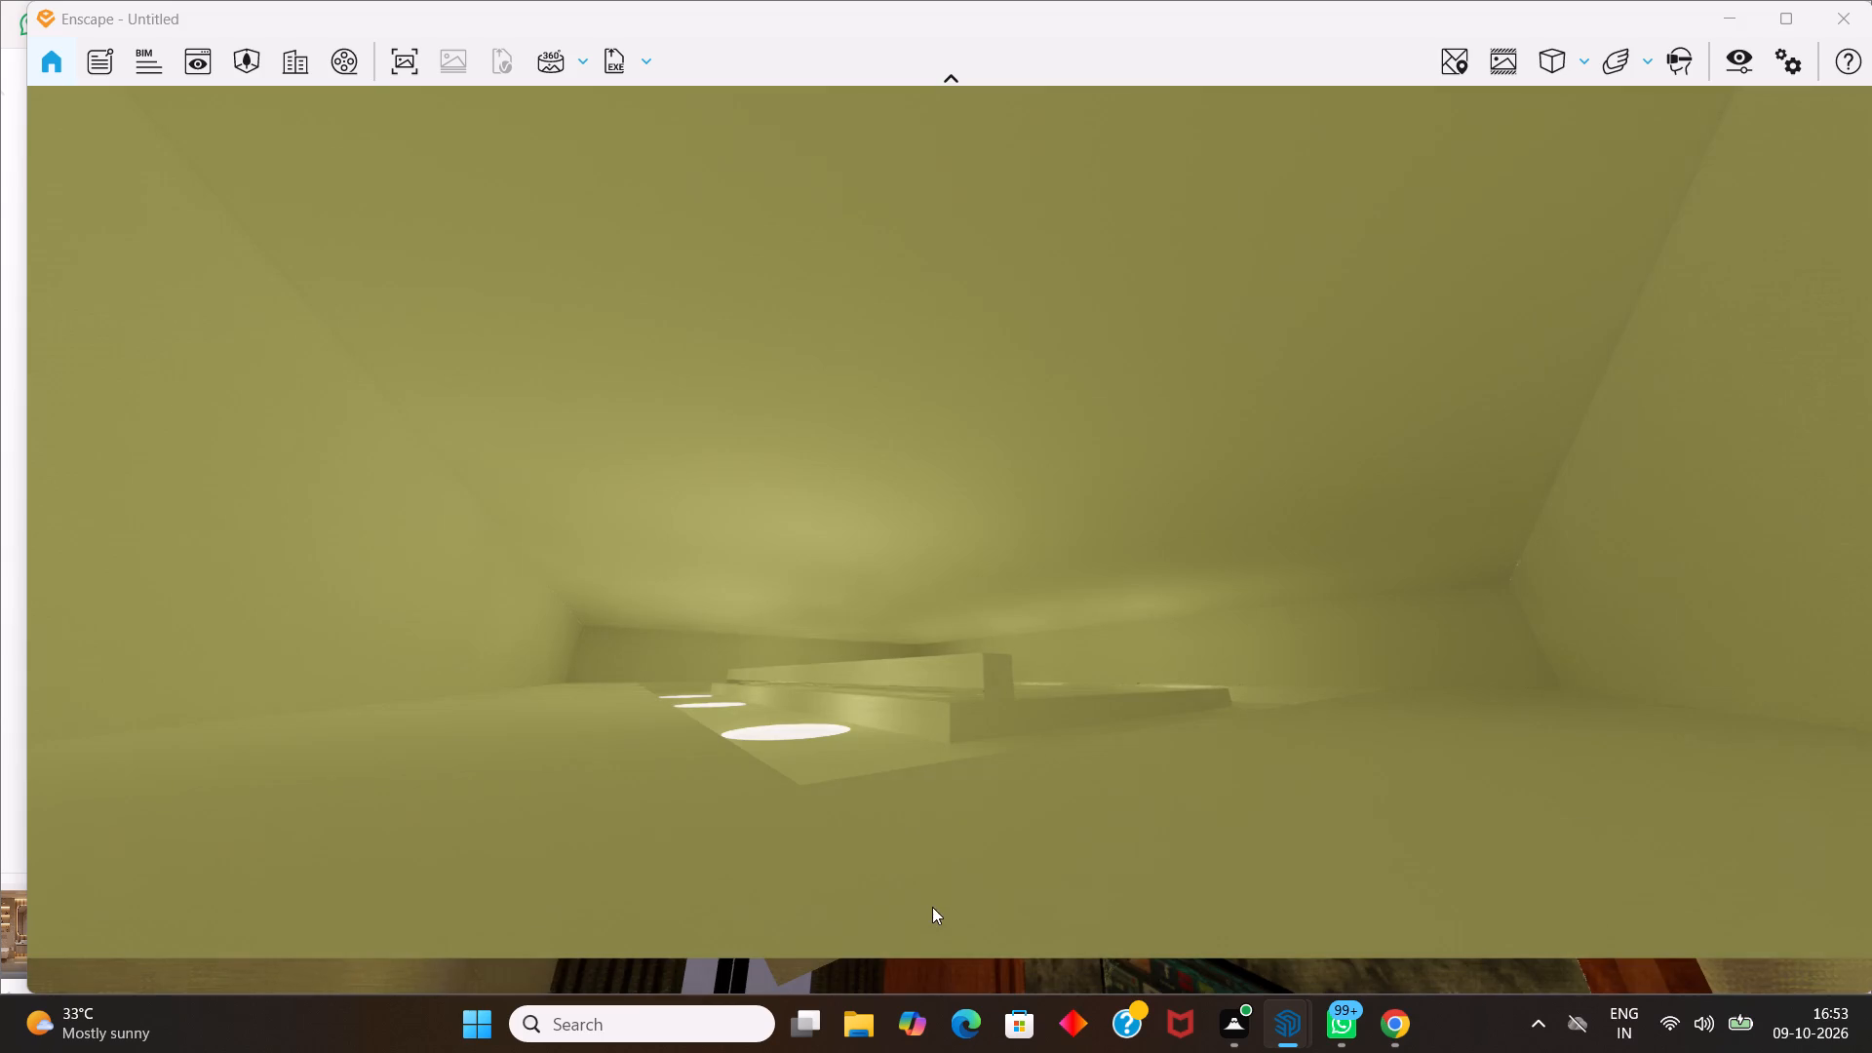
scroll(933, 906, "up", 2)
scroll(971, 844, "down", 14)
scroll(1005, 861, "up", 1)
middle_click_drag(925, 915, 903, 713)
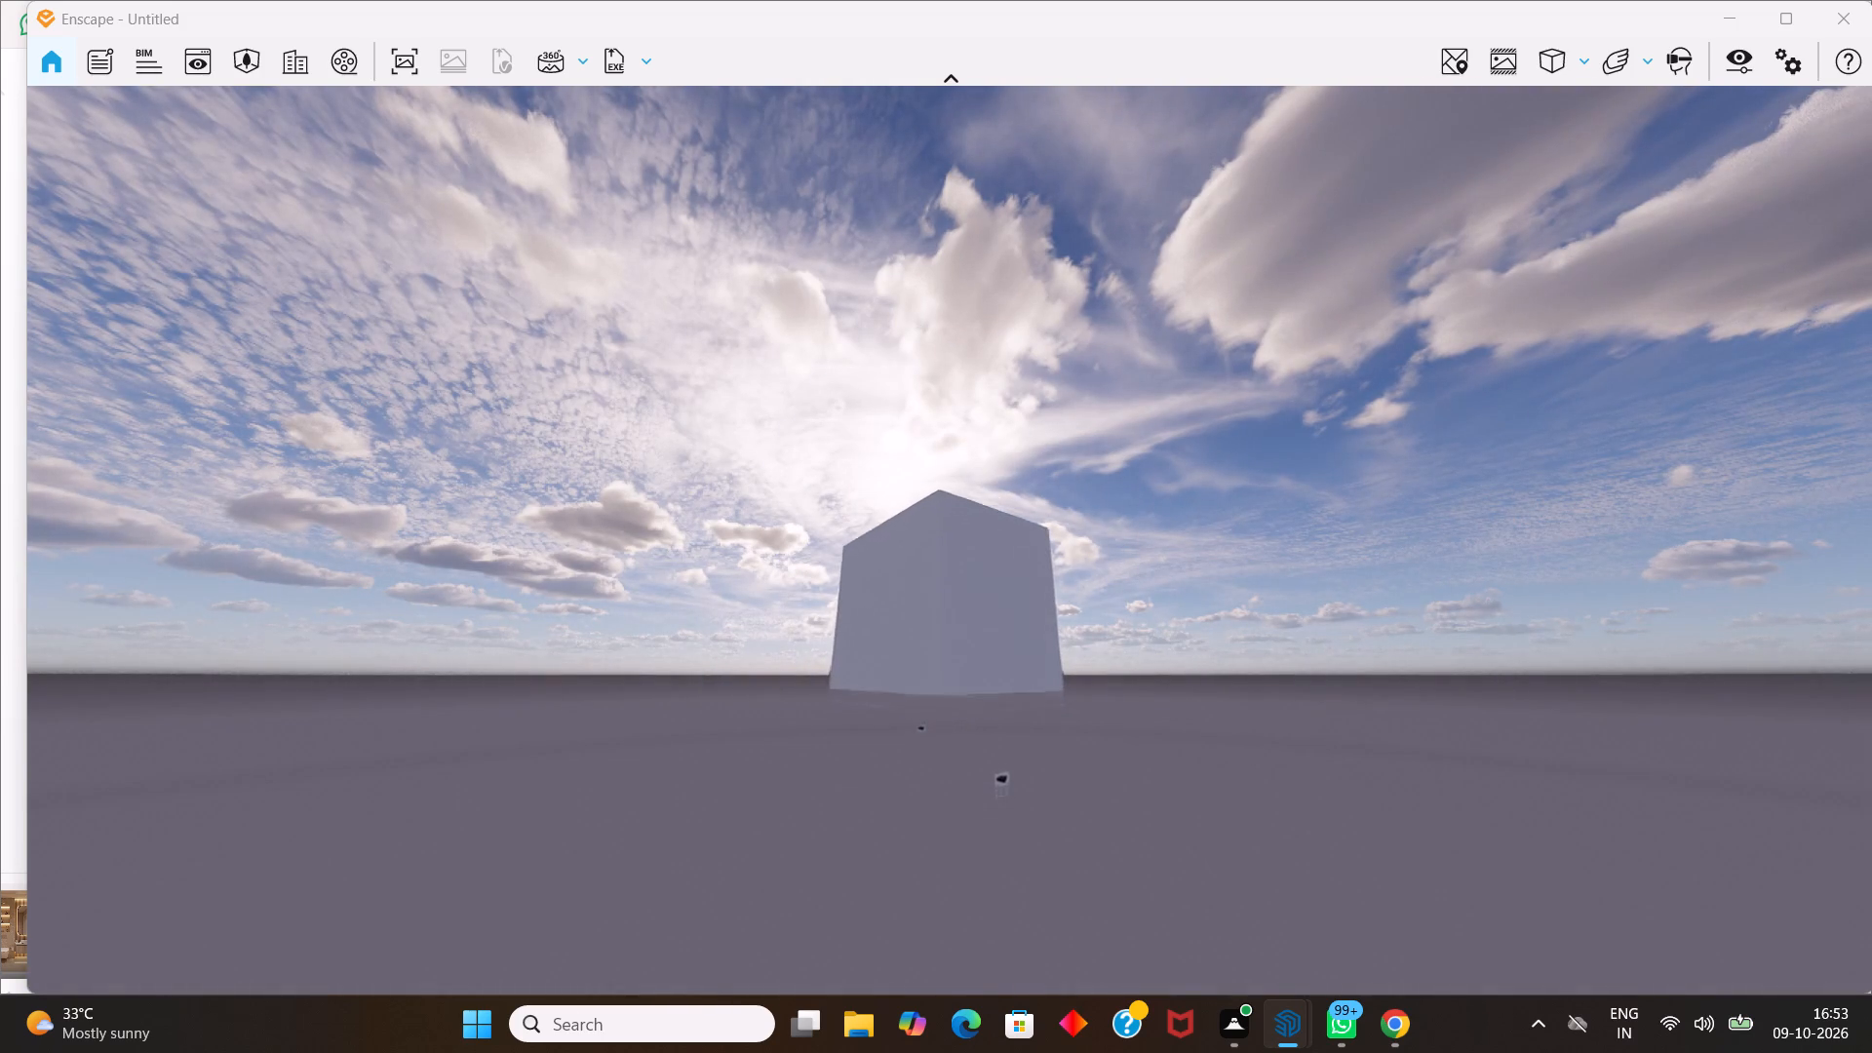
middle_click_drag(903, 713, 908, 681)
scroll(940, 793, "up", 9)
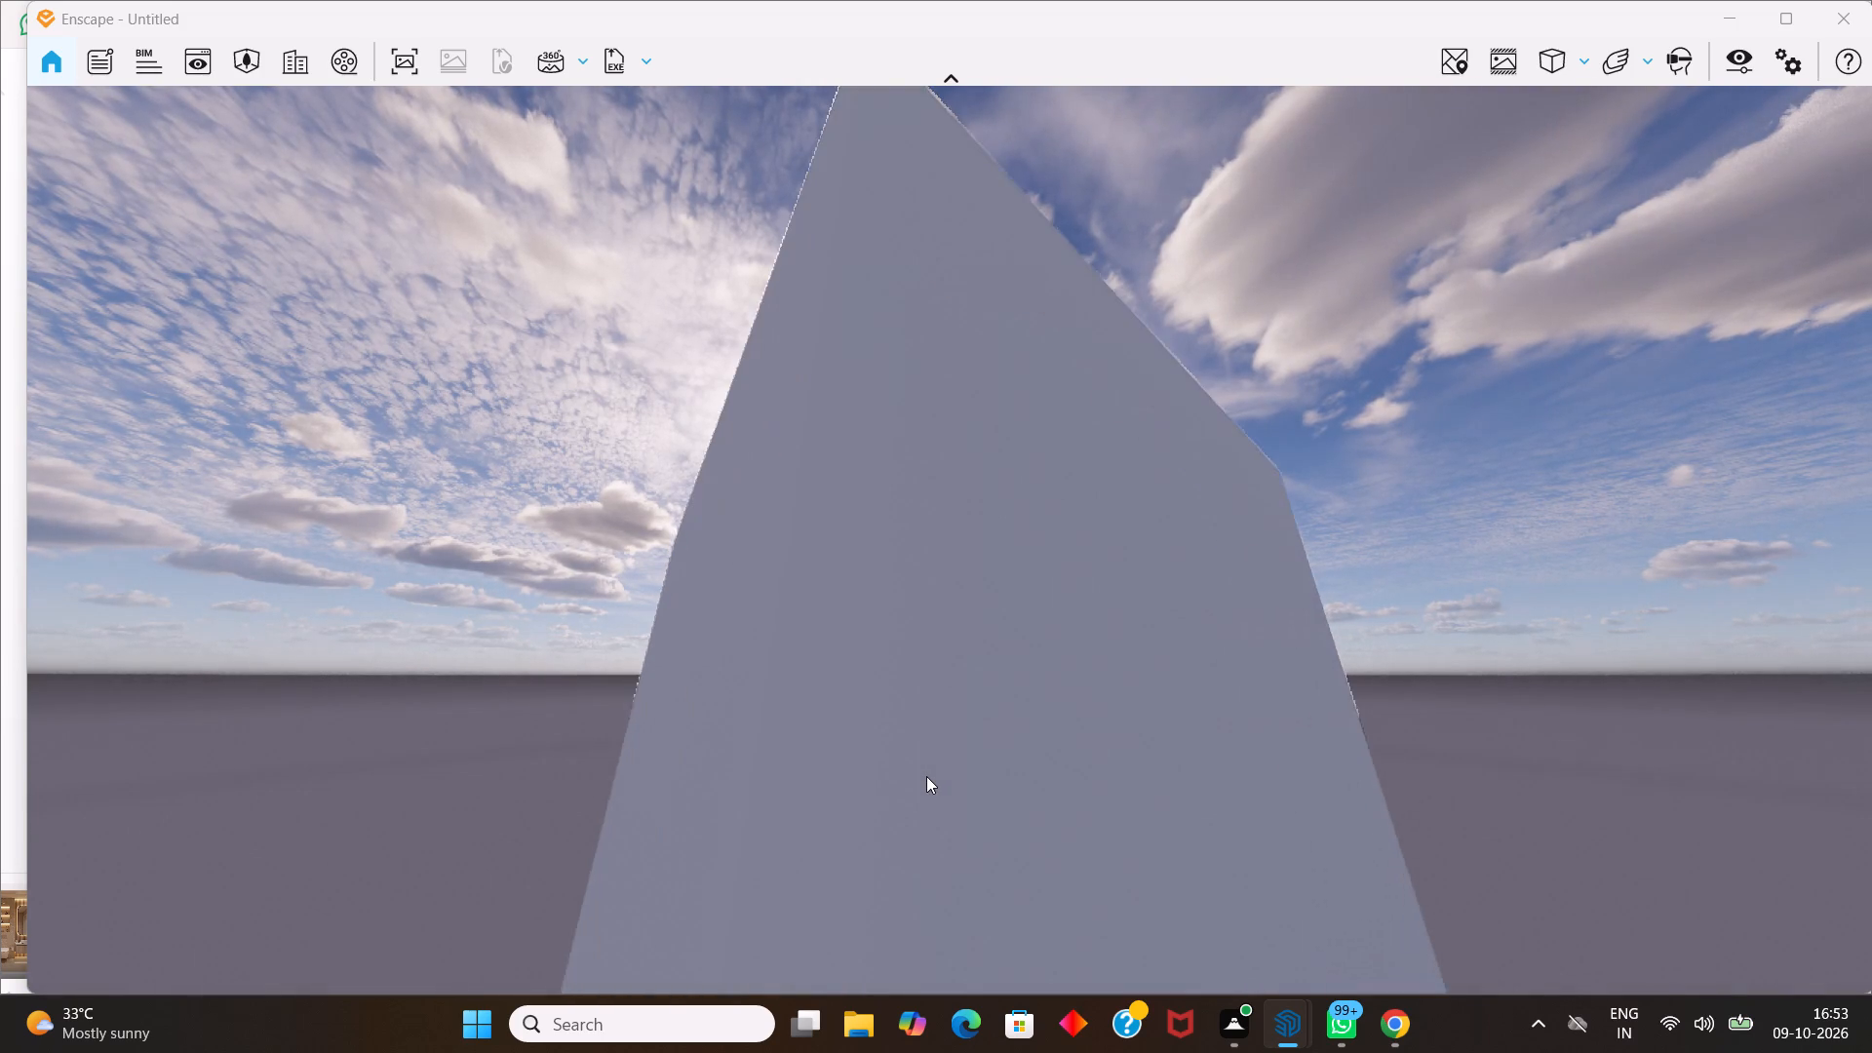
scroll(930, 777, "up", 2)
left_click_drag(943, 807, 1016, 802)
middle_click_drag(953, 556, 1016, 802)
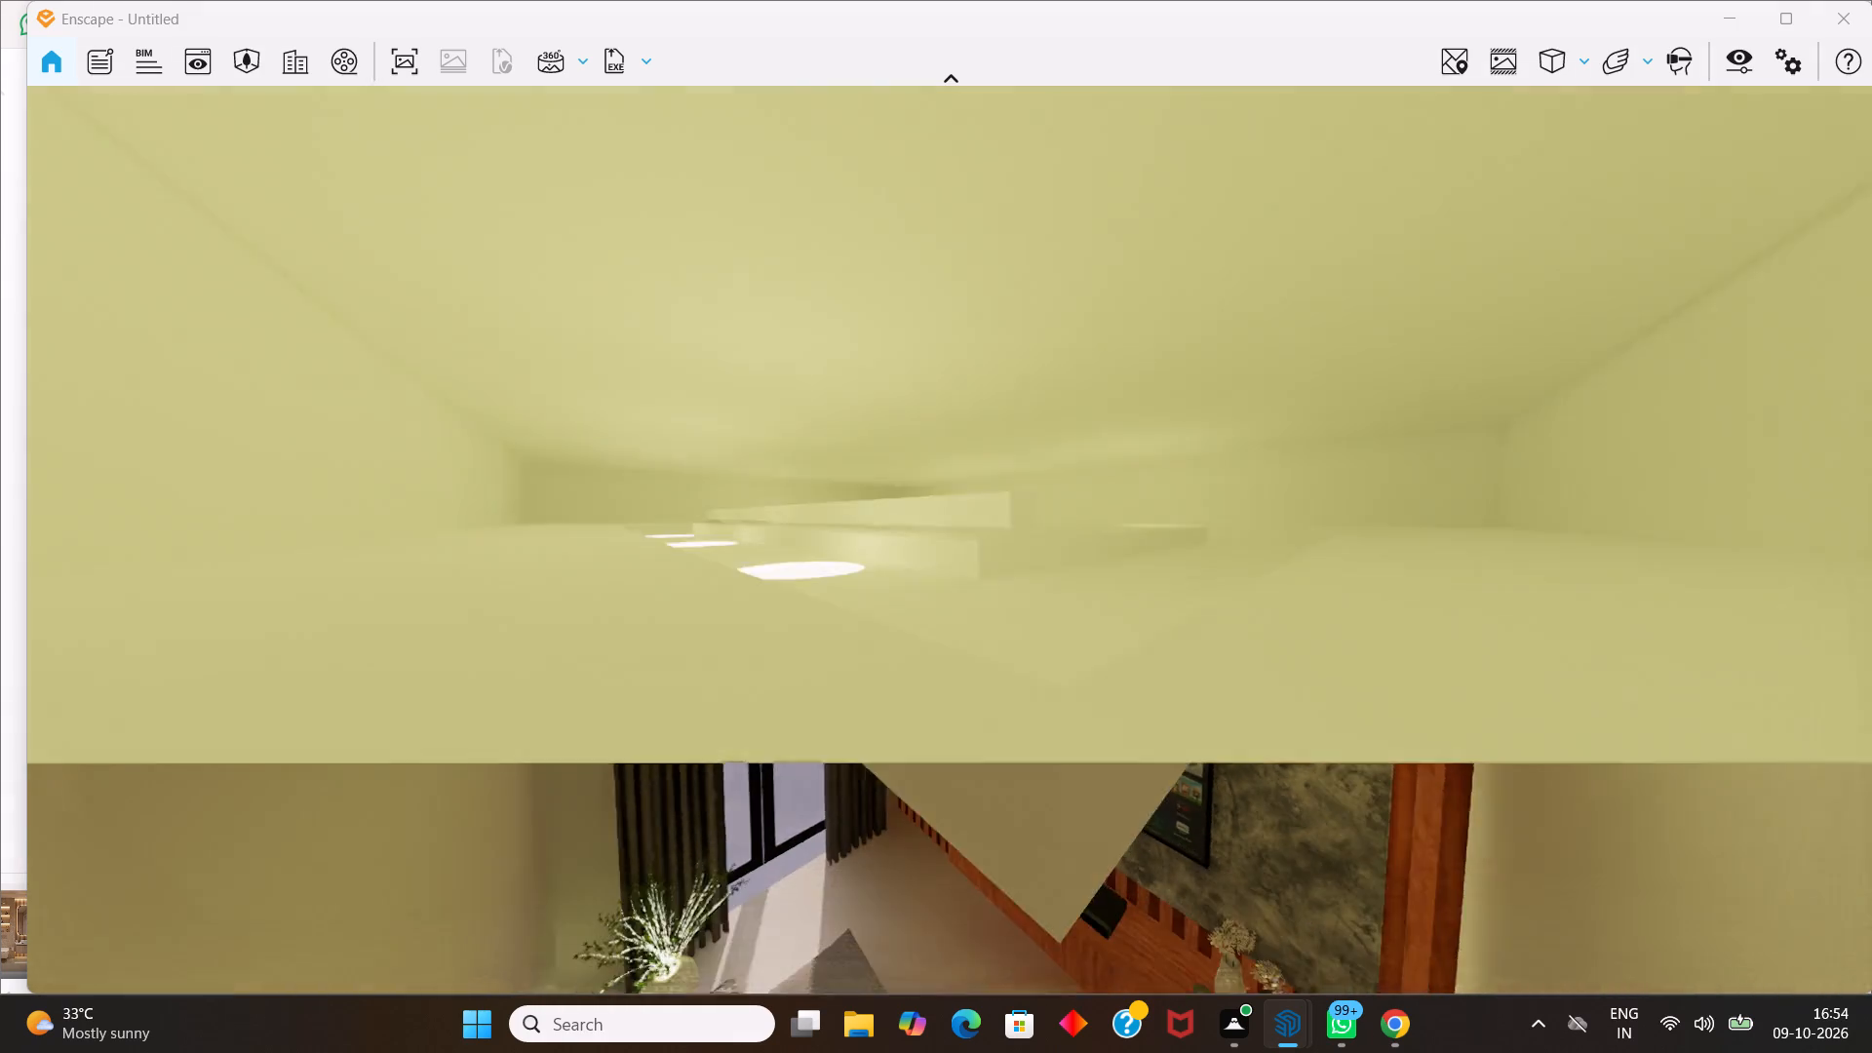
left_click_drag(1016, 802, 935, 697)
middle_click_drag(1016, 802, 935, 697)
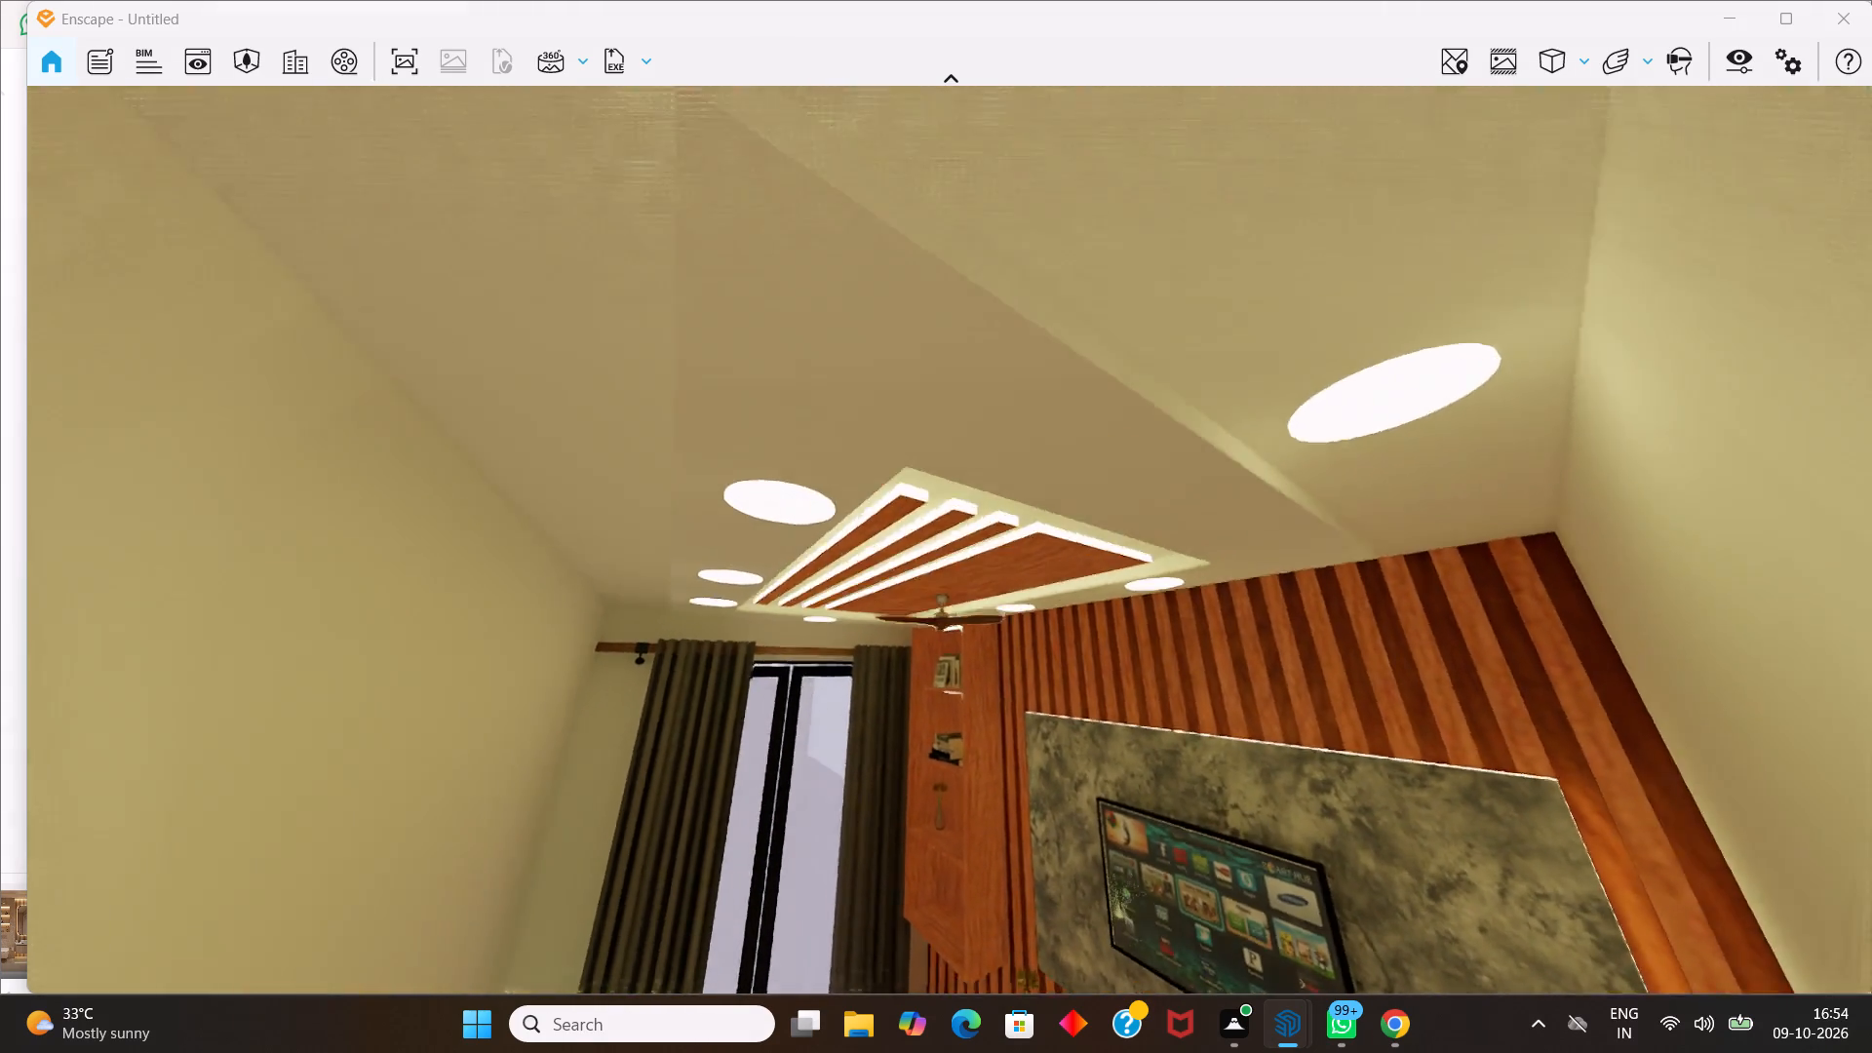
left_click_drag(935, 697, 994, 892)
middle_click_drag(935, 697, 944, 811)
Move the render camera back inside to frame the whole TV wall, shelf unit, window and sofa.
scroll(946, 814, "down", 4)
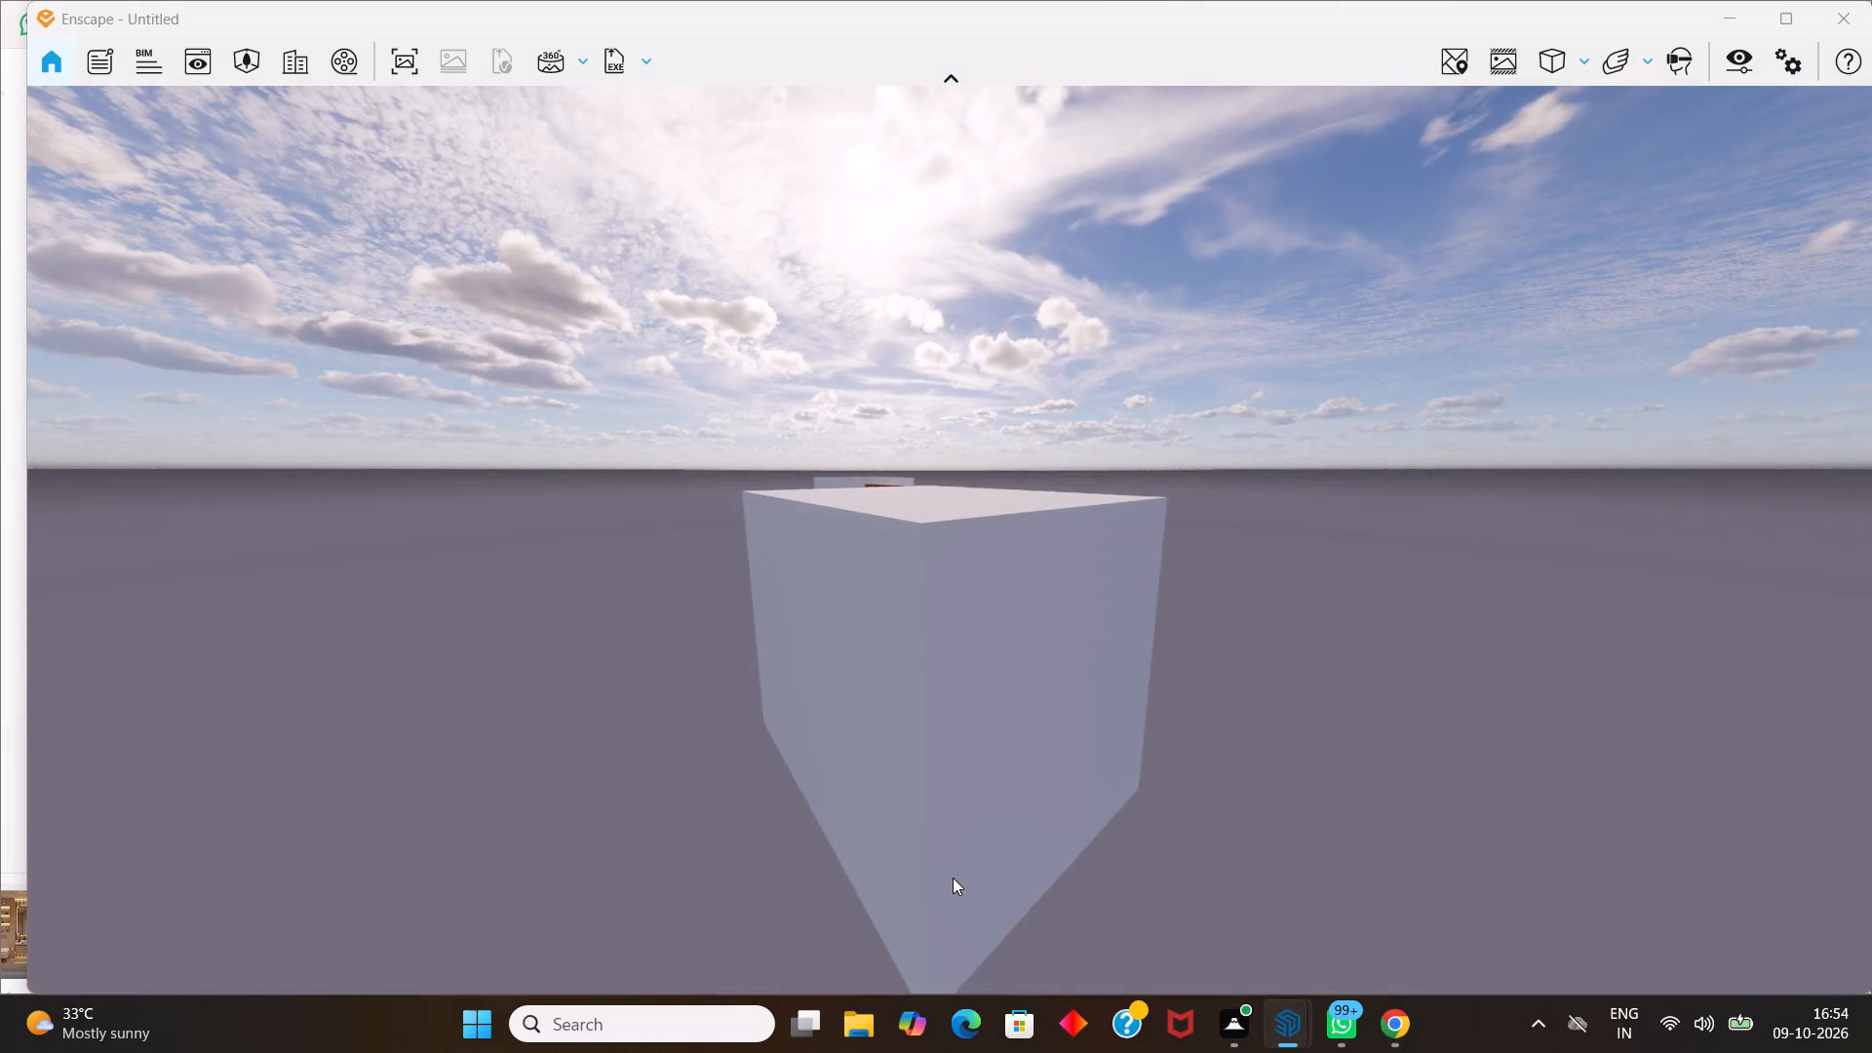
scroll(954, 888, "up", 4)
scroll(949, 879, "down", 10)
middle_click_drag(944, 897, 943, 487)
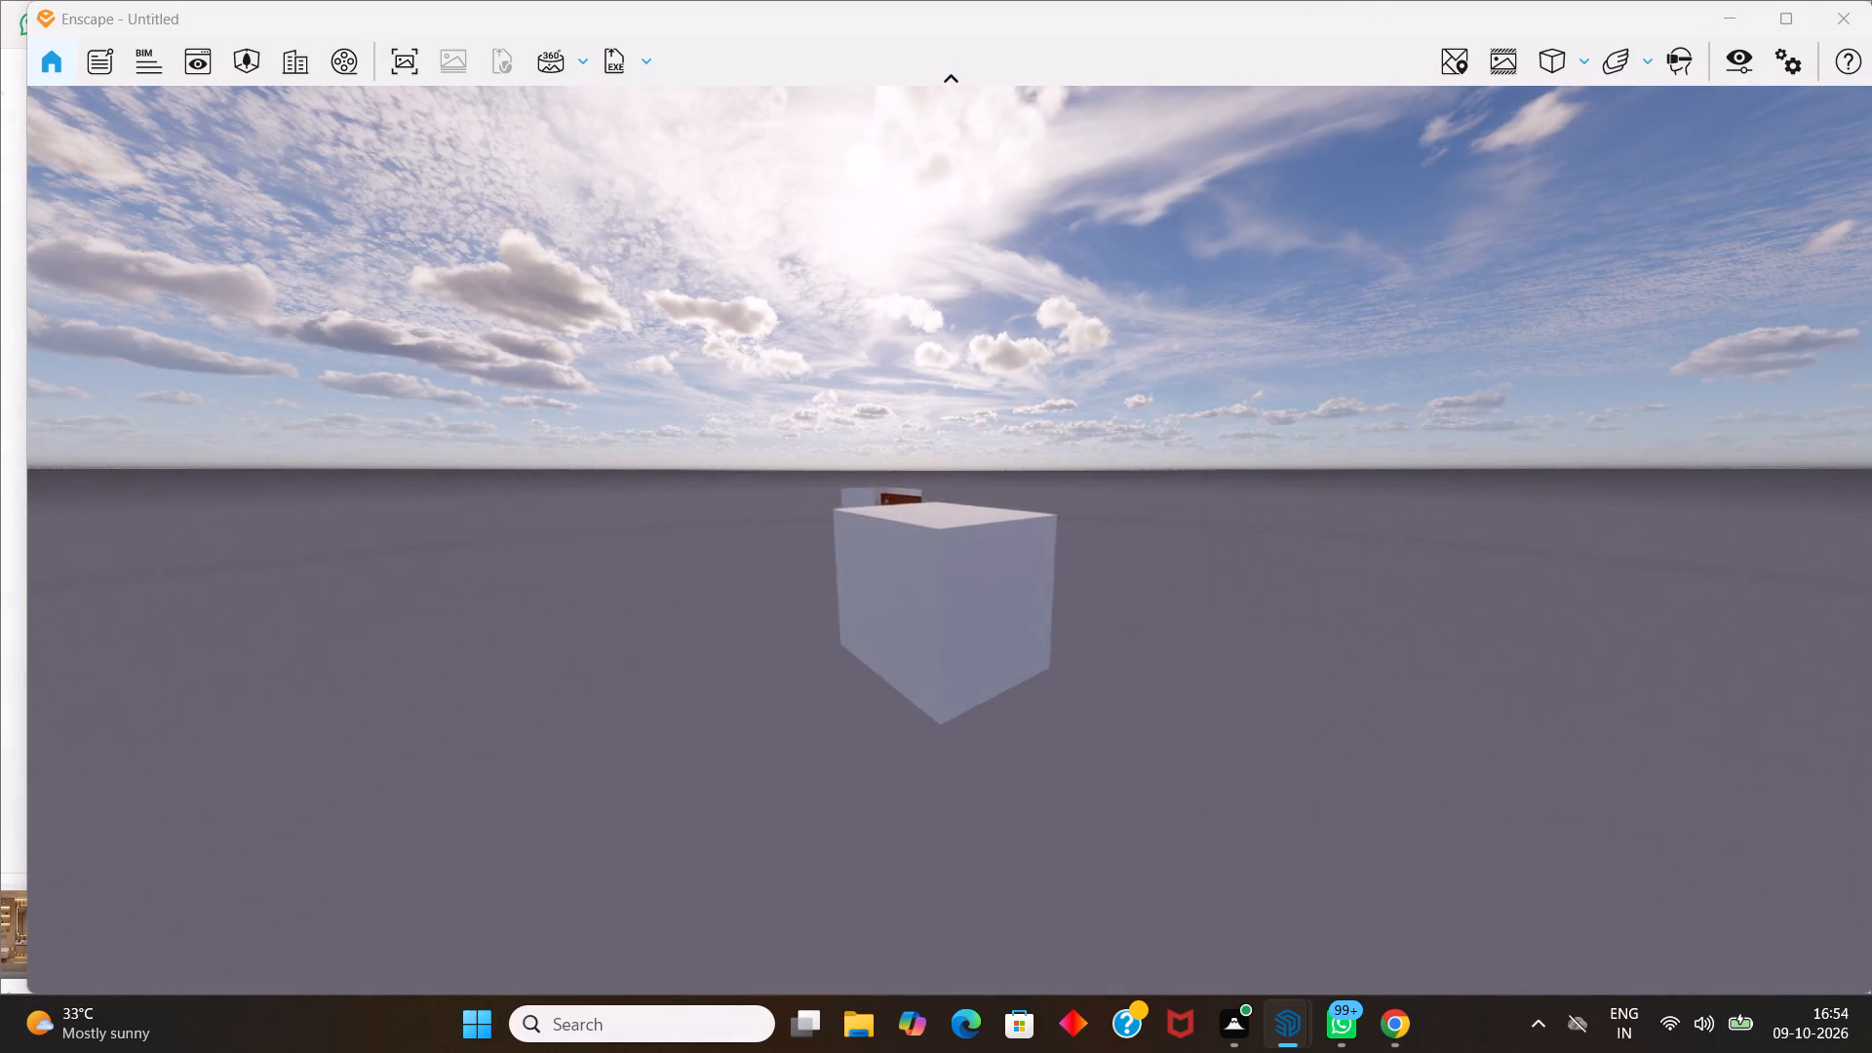
middle_click_drag(943, 487, 932, 332)
scroll(932, 332, "up", 5)
middle_click_drag(927, 909, 938, 249)
scroll(902, 908, "up", 4)
middle_click_drag(904, 923, 963, 444)
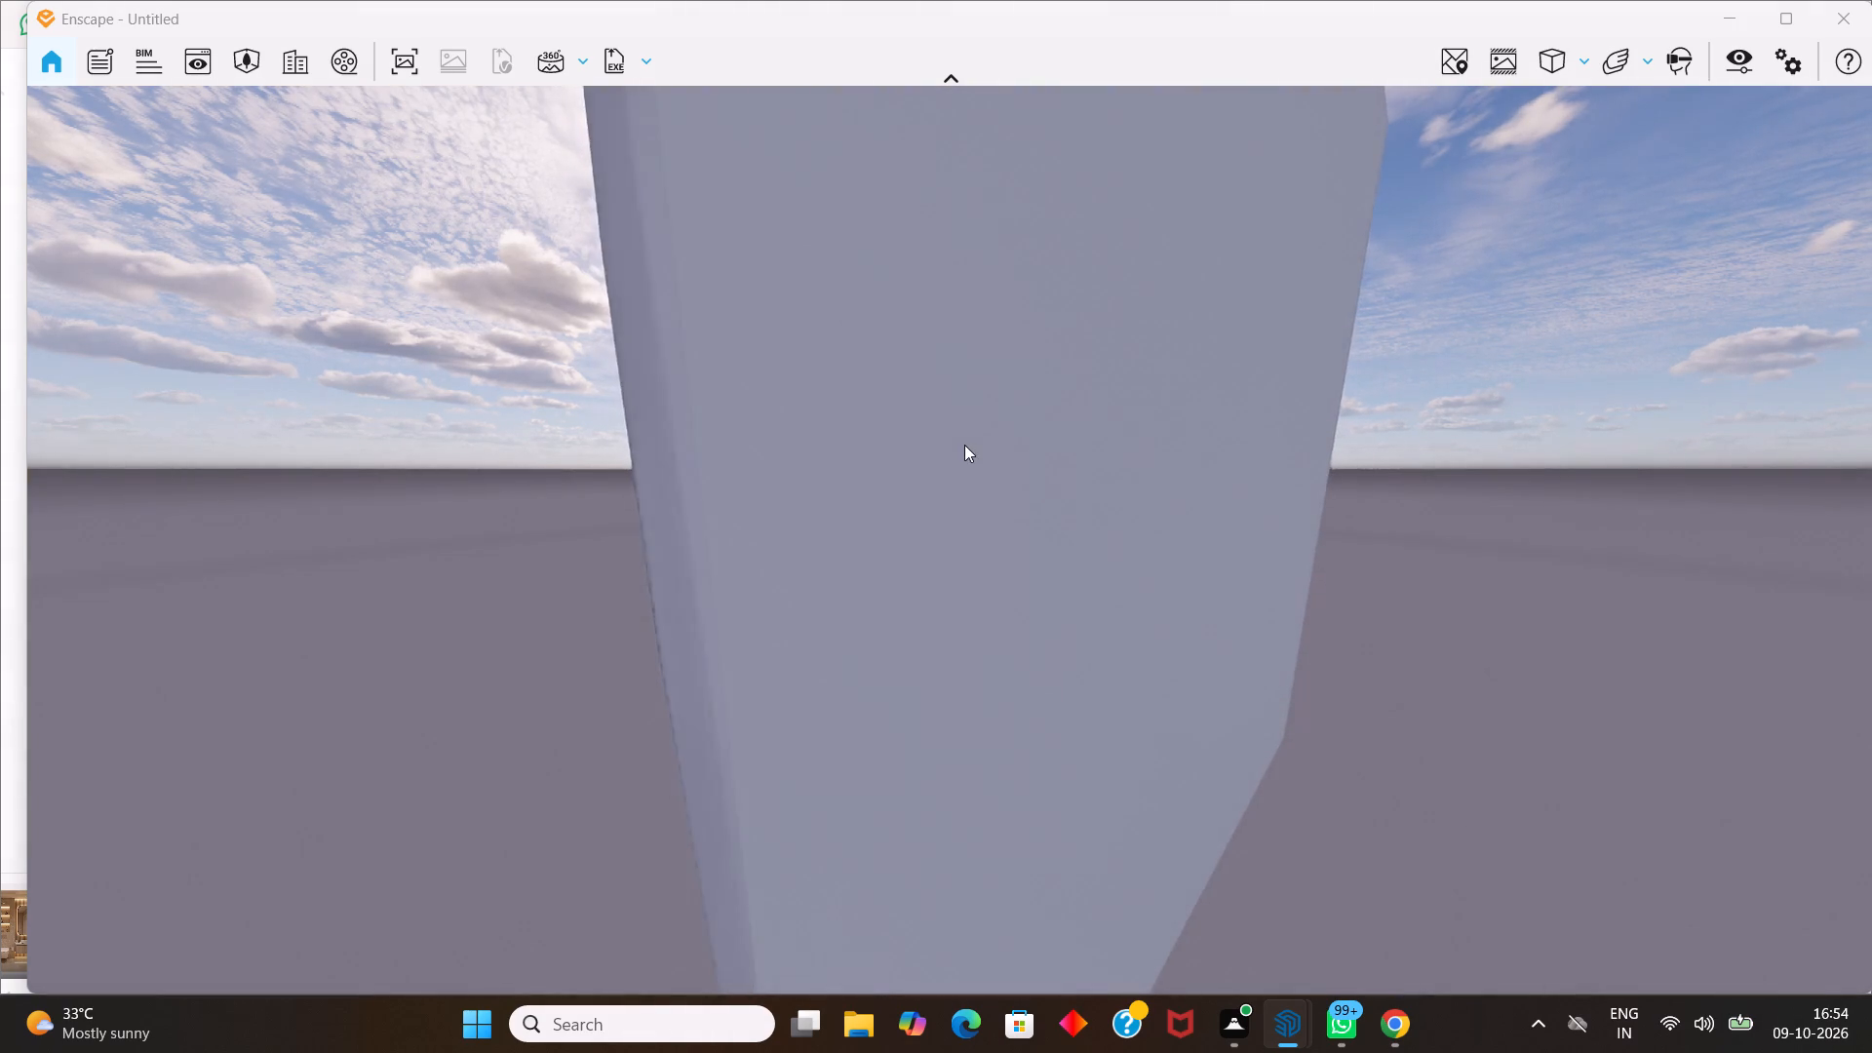
scroll(964, 445, "up", 2)
middle_click(930, 477)
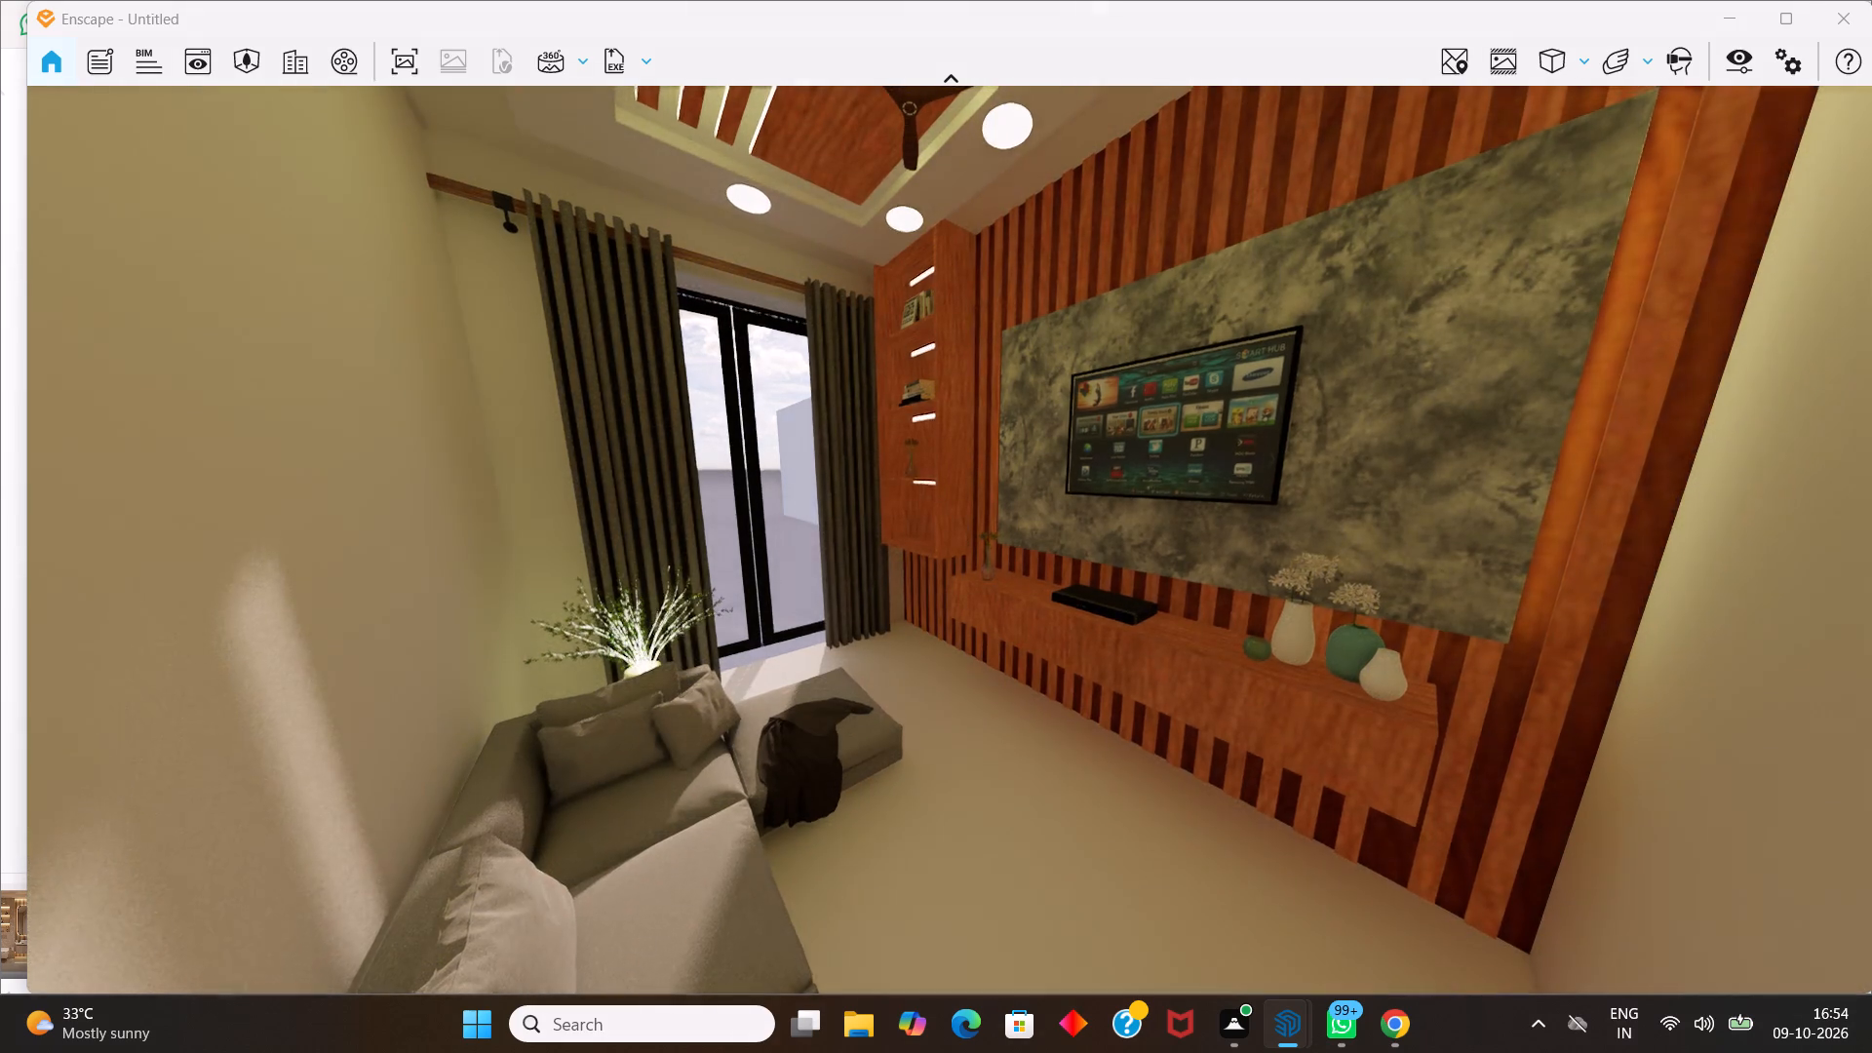
Tilt and shift the render camera to compare framings of the TV wall, sofa, window and false ceiling.
left_click_drag(907, 656, 889, 710)
left_click_drag(948, 532, 938, 498)
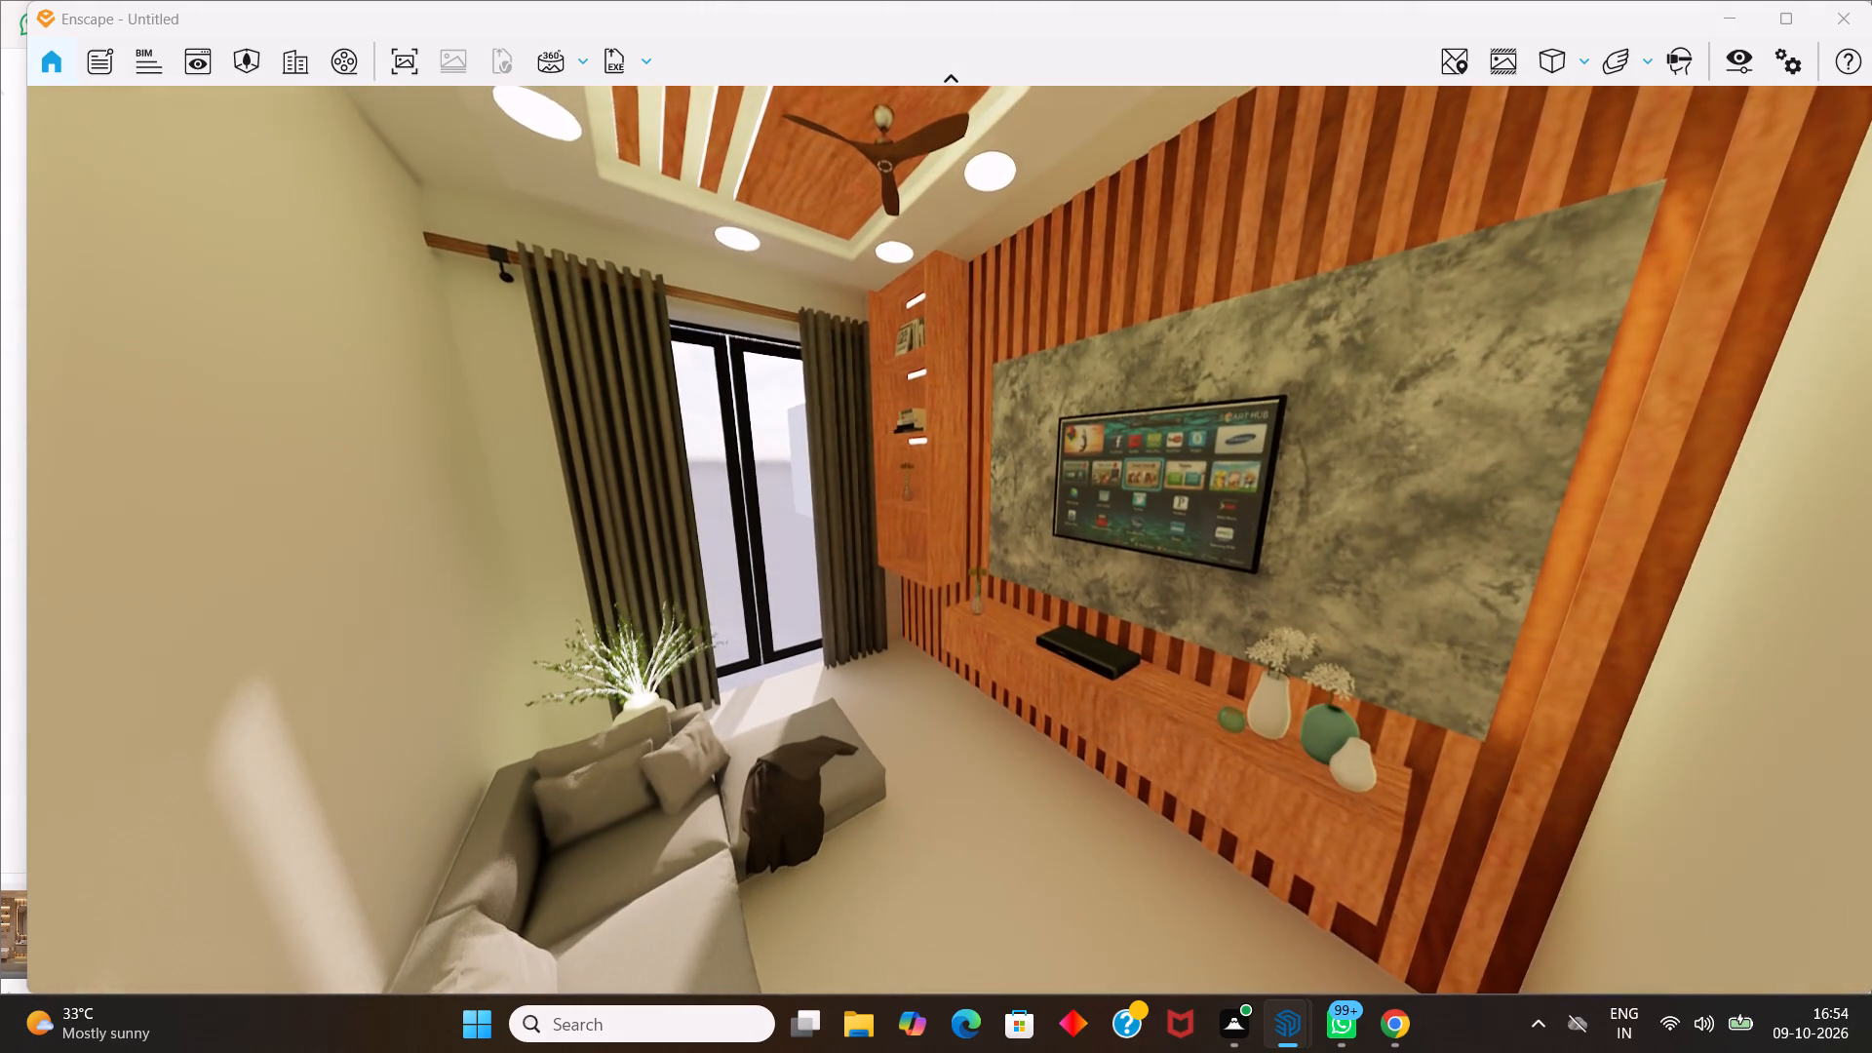
left_click_drag(938, 498, 910, 525)
scroll(931, 489, "down", 1)
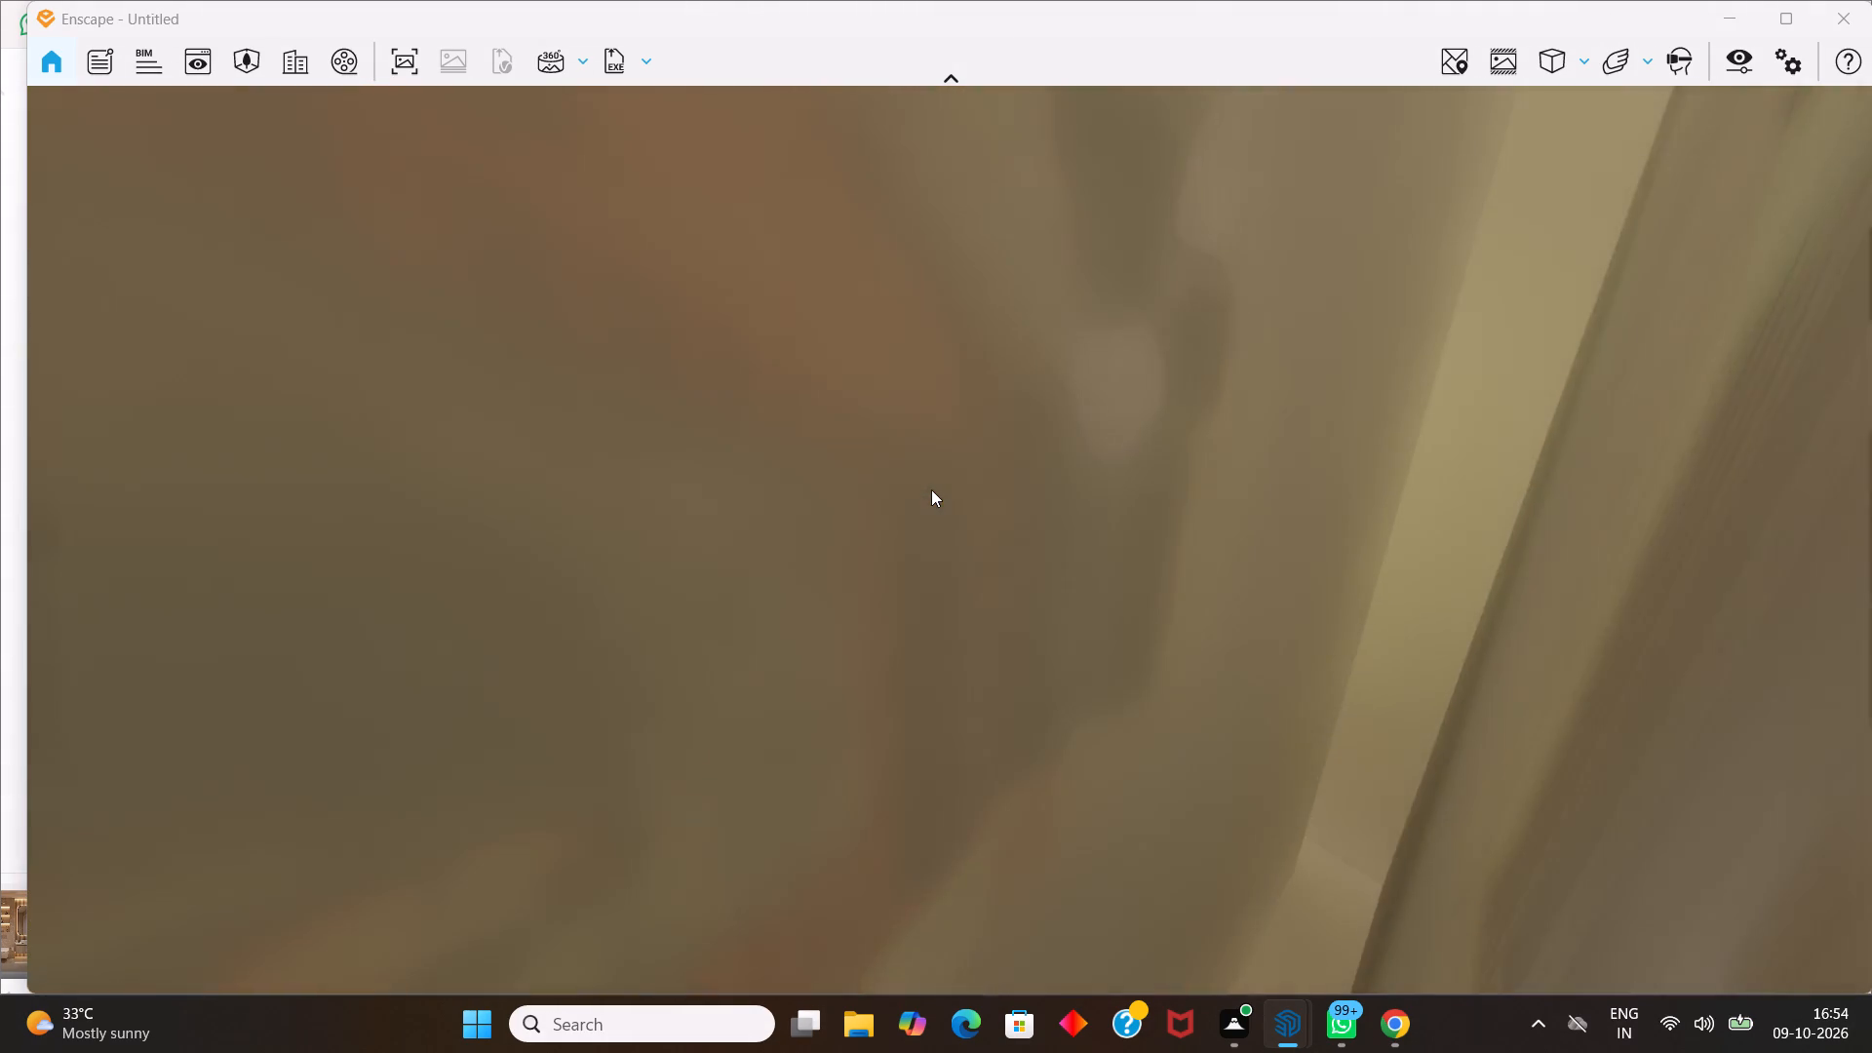
scroll(931, 489, "up", 1)
left_click_drag(931, 499, 899, 560)
middle_click(949, 540)
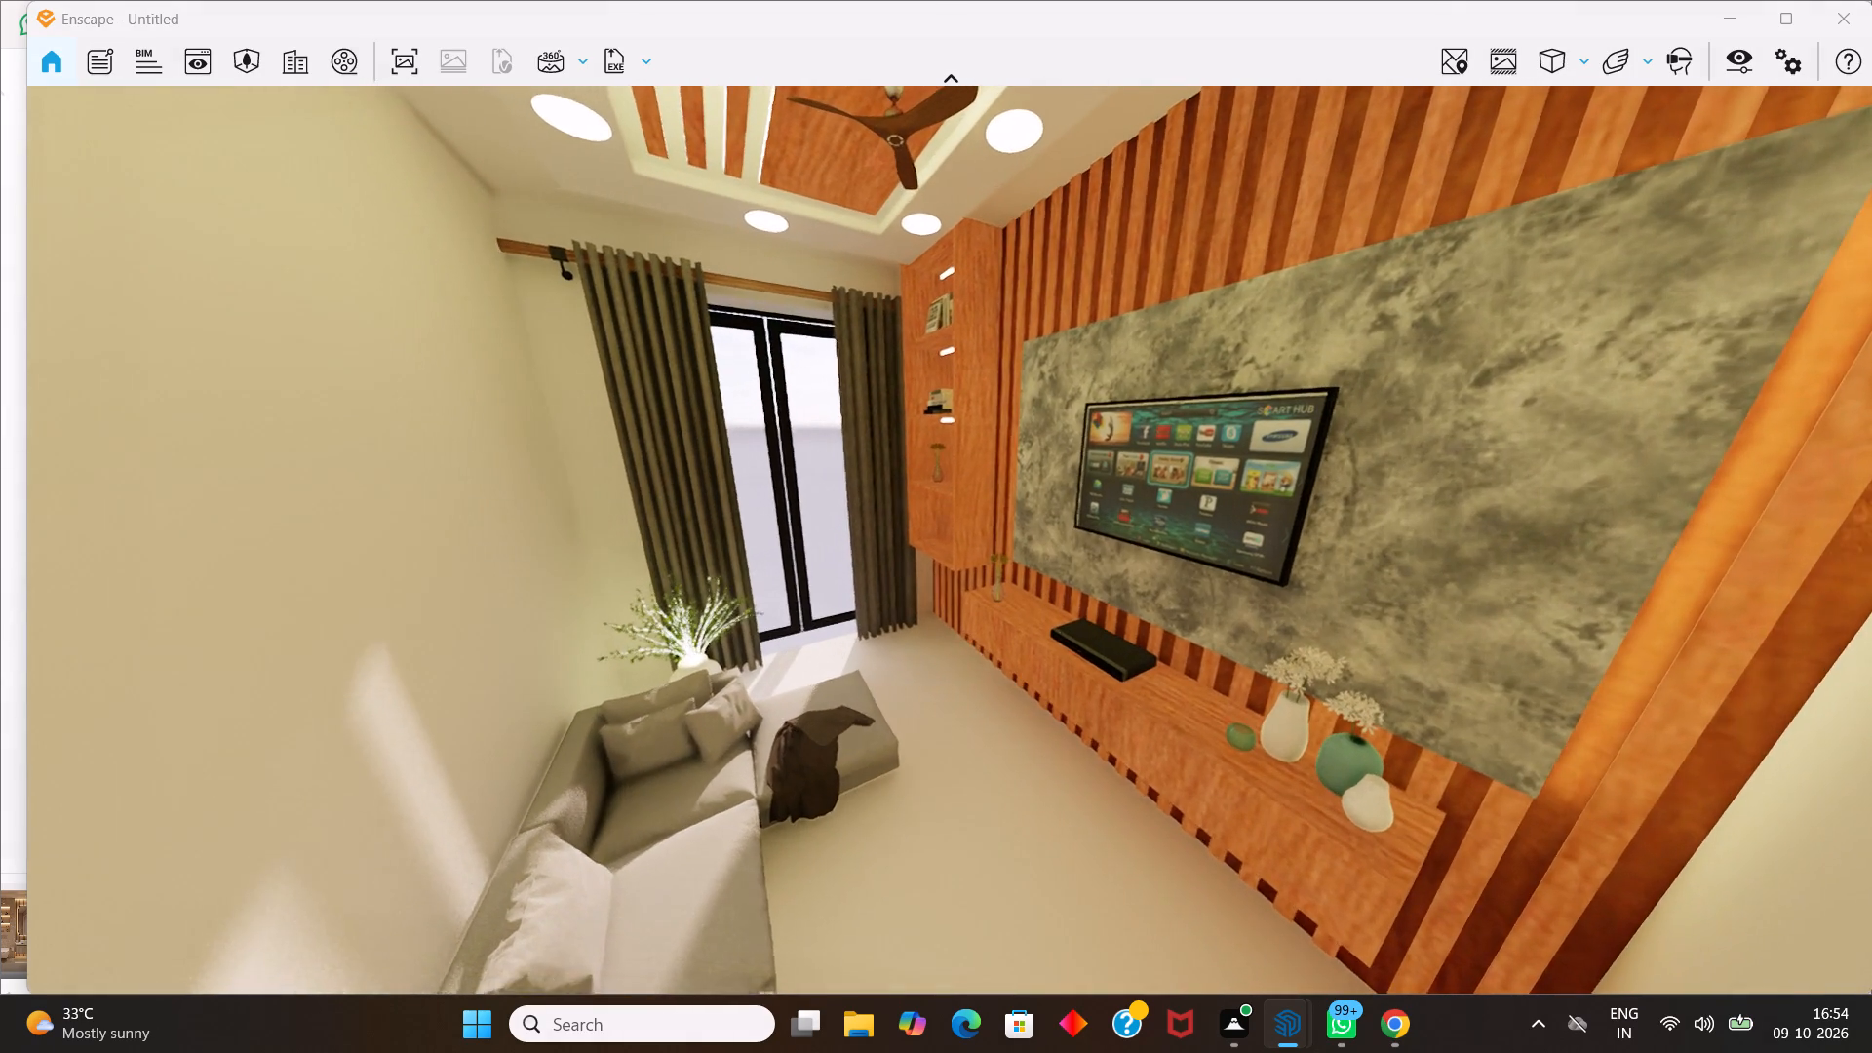
left_click_drag(899, 560, 930, 502)
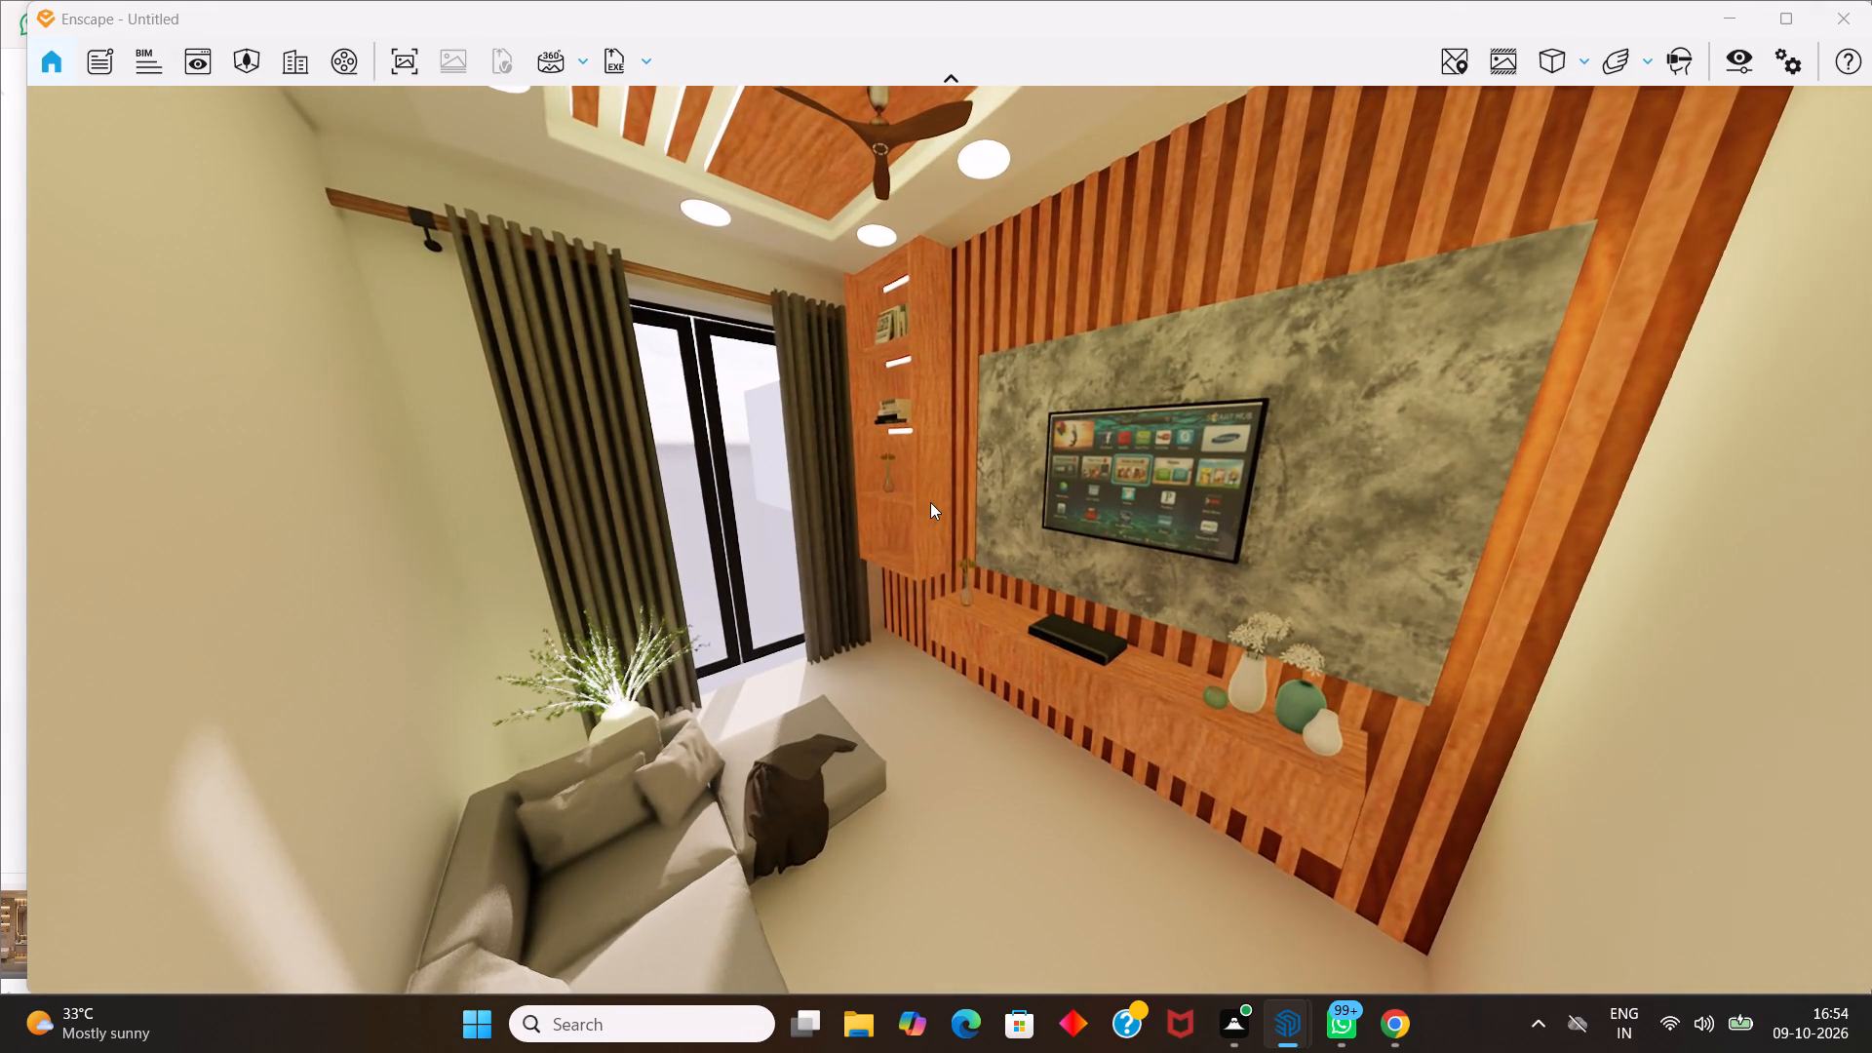
left_click_drag(930, 502, 1044, 539)
left_click_drag(904, 333, 941, 555)
middle_click_drag(949, 545, 941, 555)
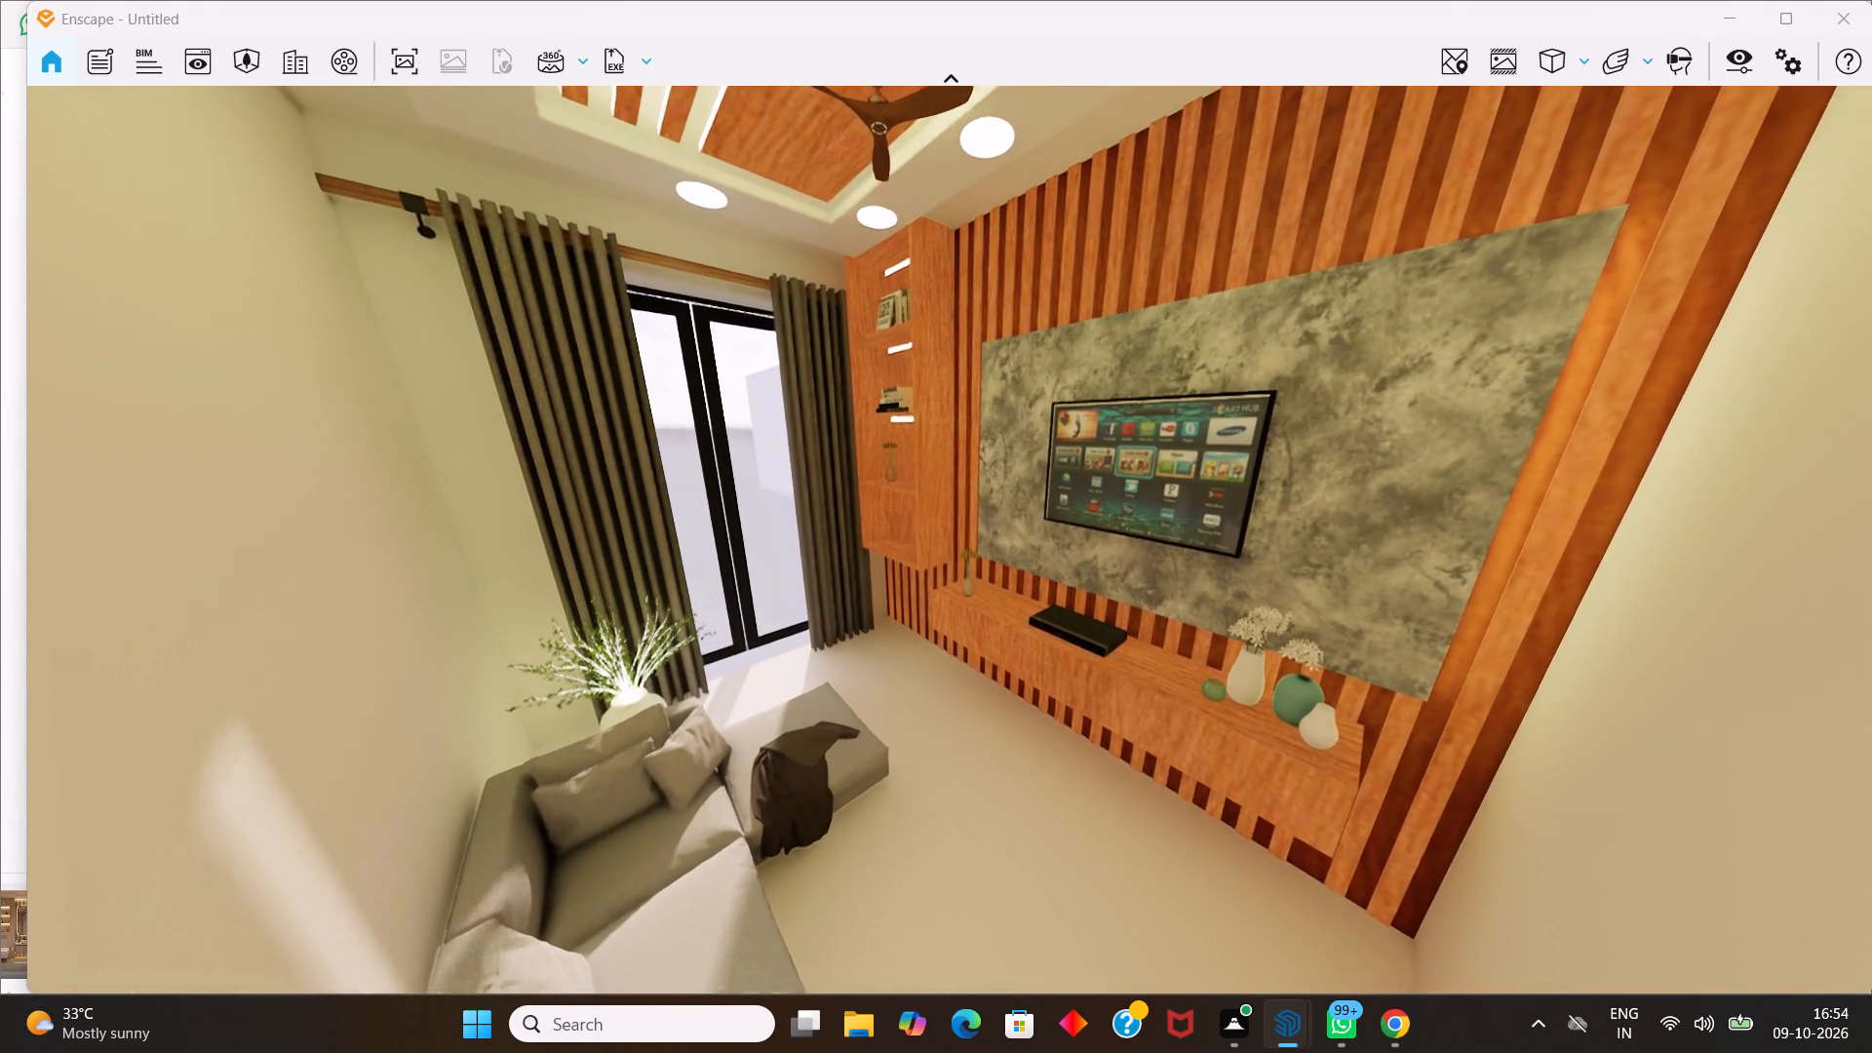
left_click_drag(941, 555, 941, 530)
middle_click_drag(941, 555, 942, 495)
middle_click(944, 542)
left_click_drag(962, 541, 1012, 524)
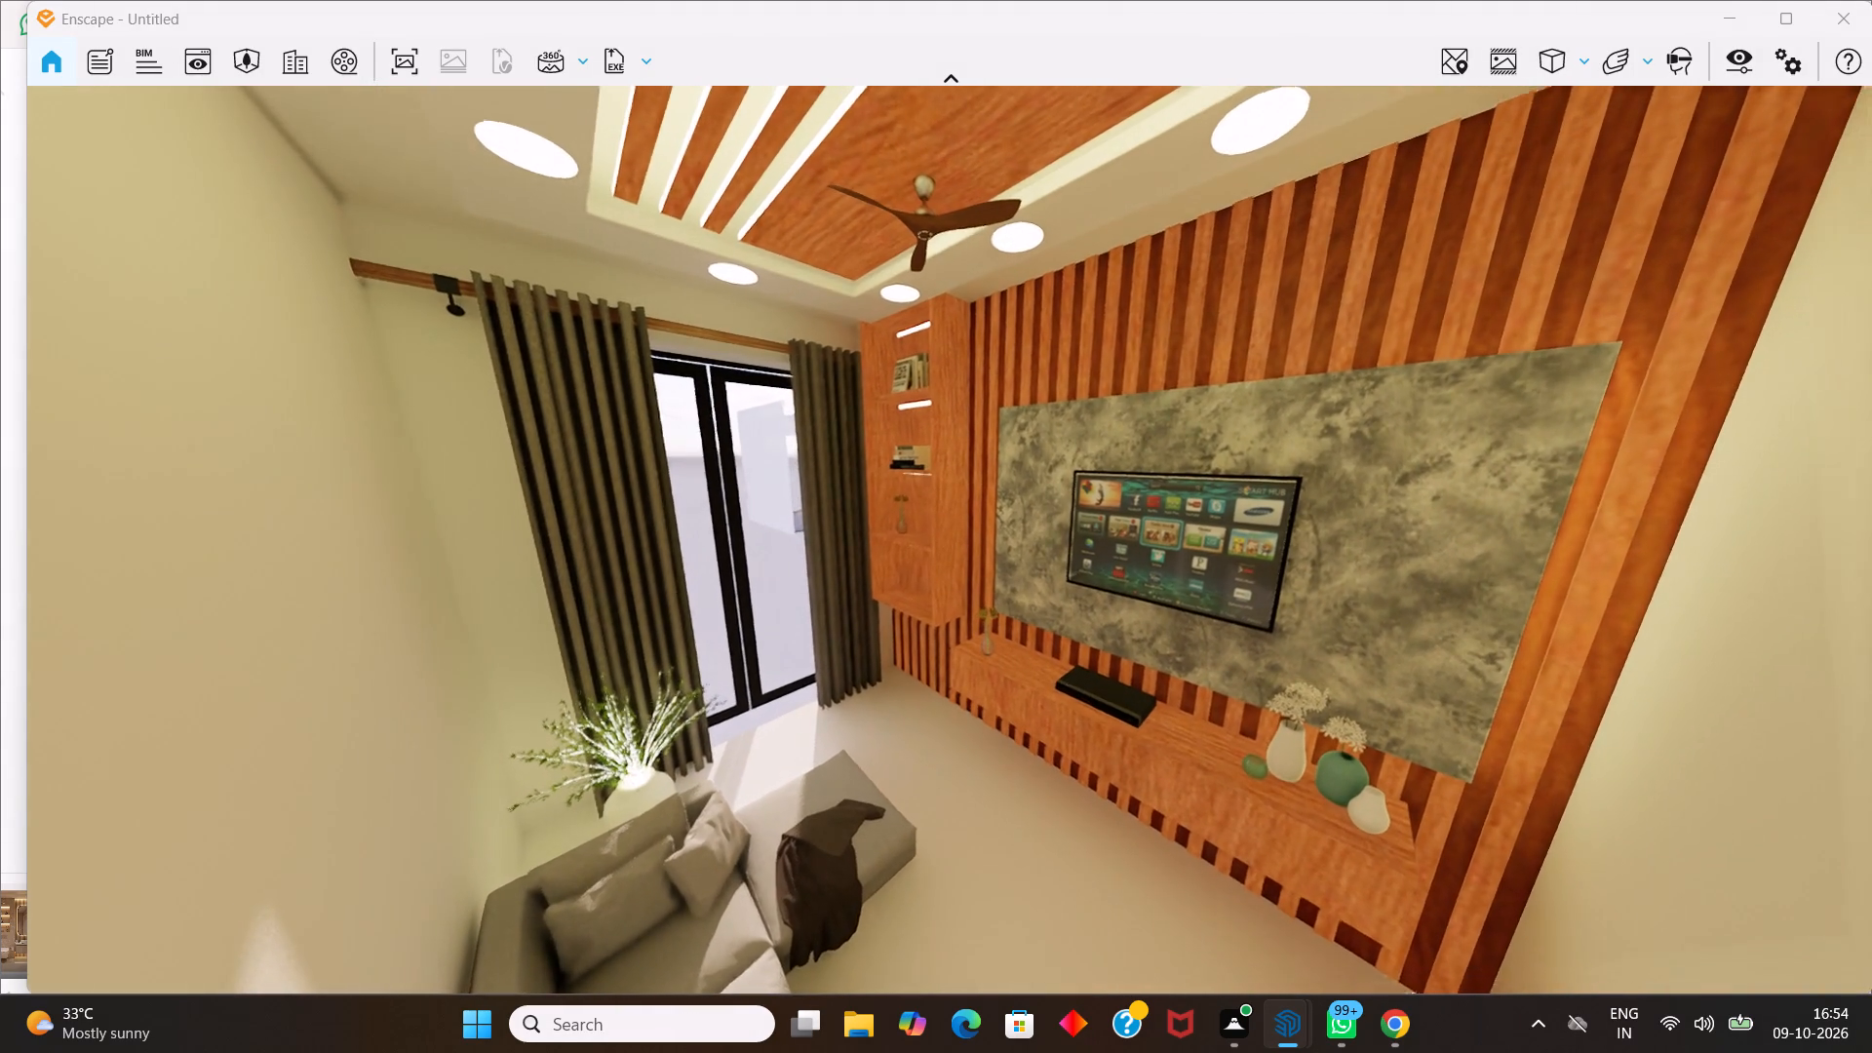
Examine the TV wall, curtains and lit false ceiling from closer render camera positions further into the room.
left_click_drag(1012, 524, 1053, 457)
left_click(969, 507)
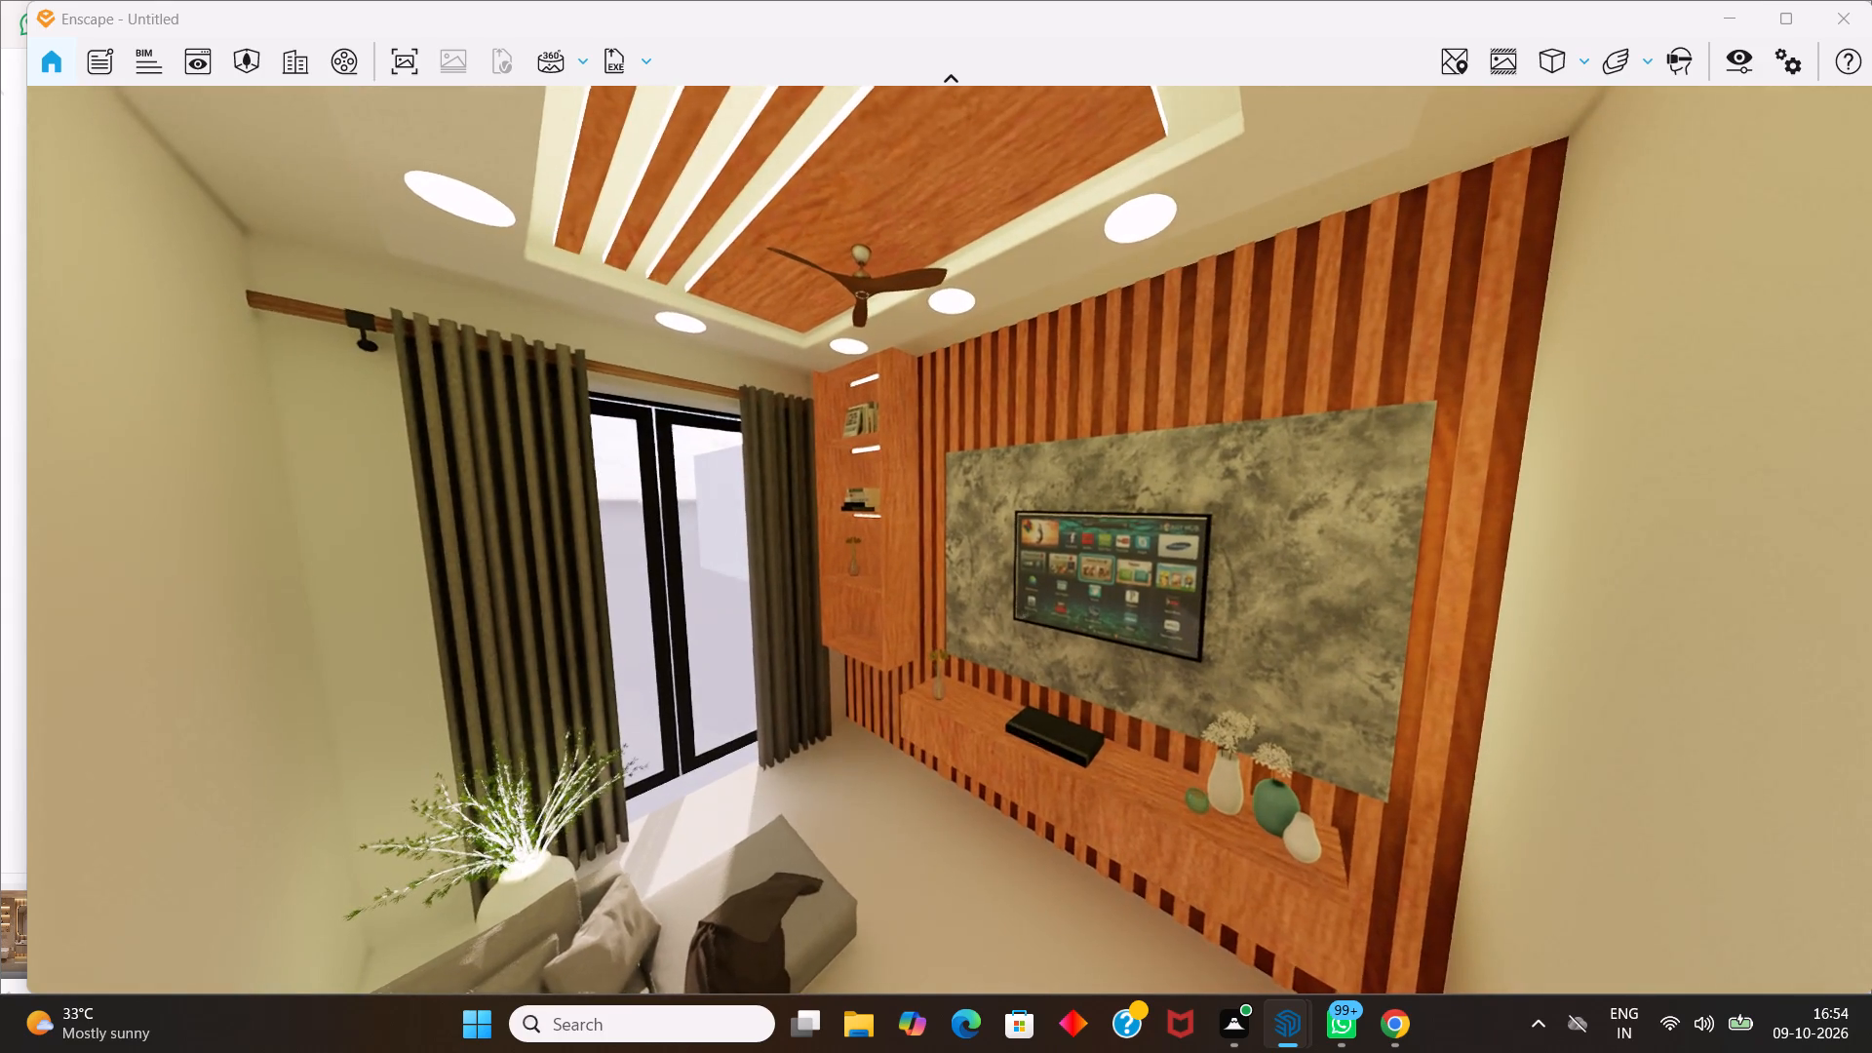
scroll(947, 542, "up", 1)
scroll(943, 581, "down", 1)
middle_click_drag(955, 669, 950, 593)
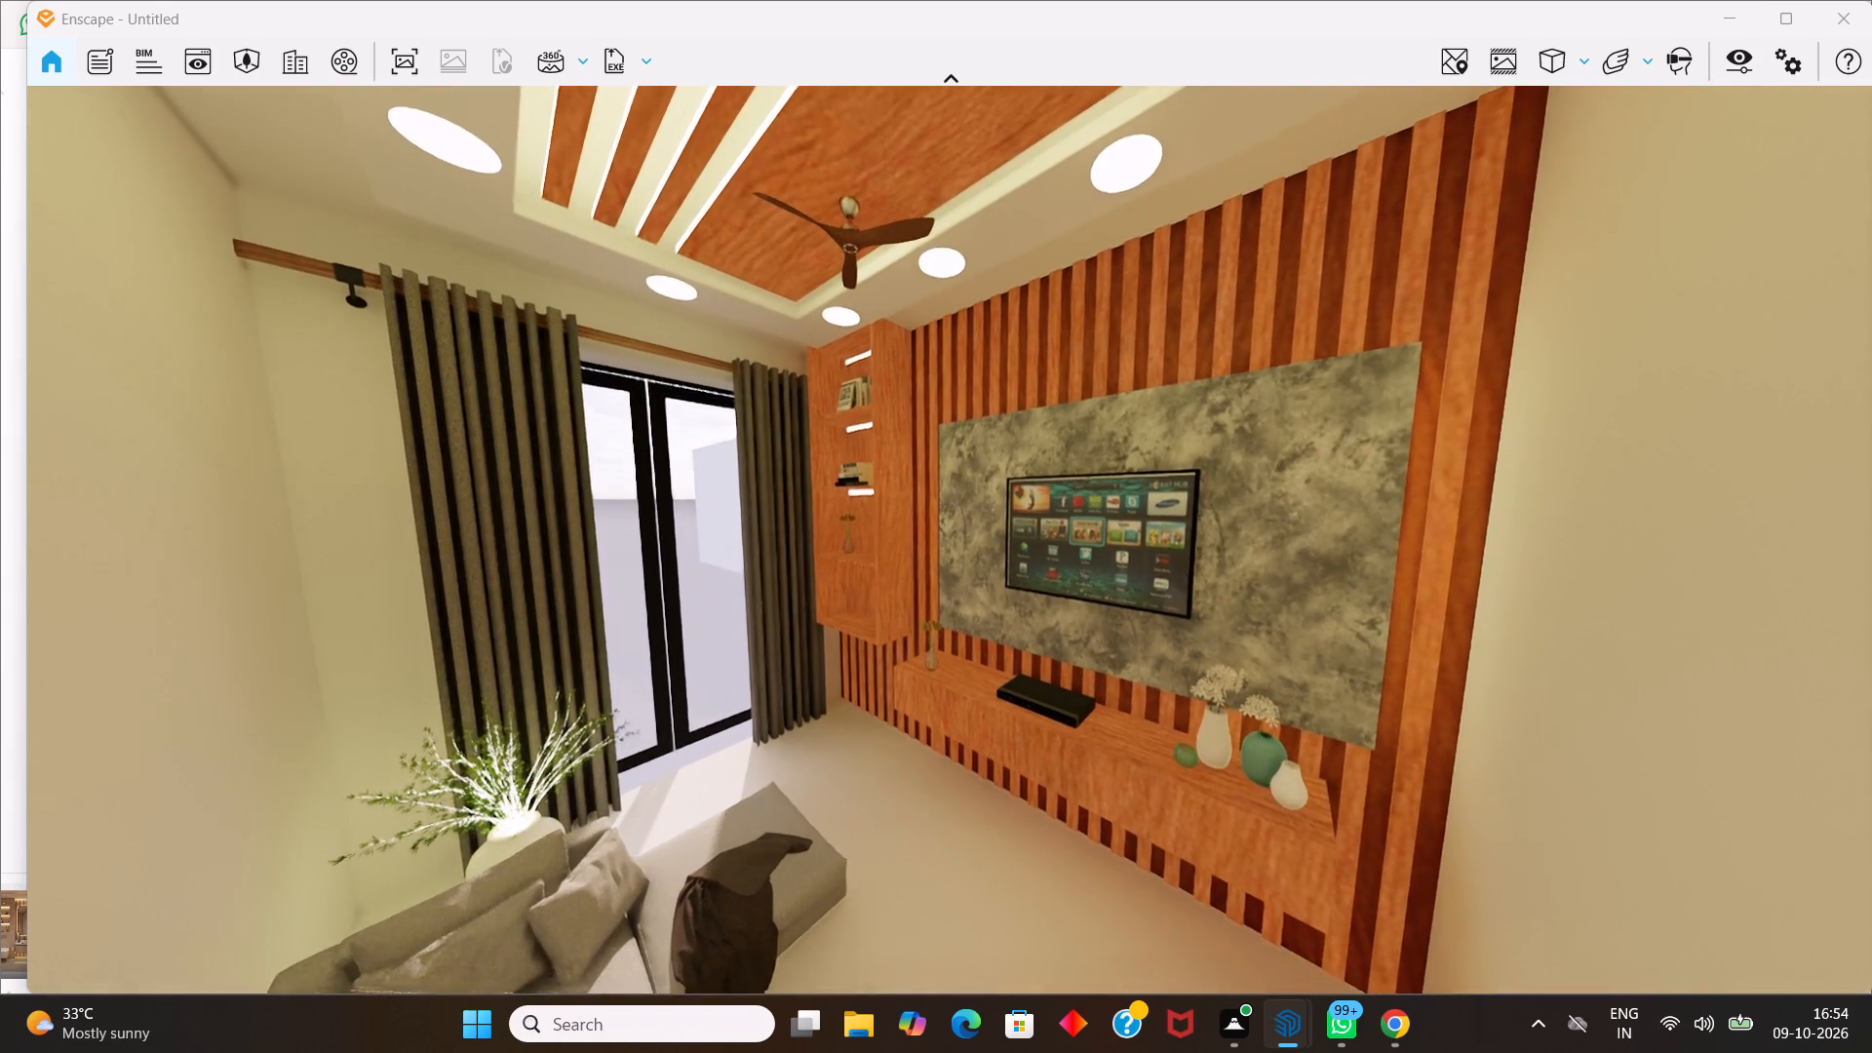
middle_click_drag(950, 593, 888, 502)
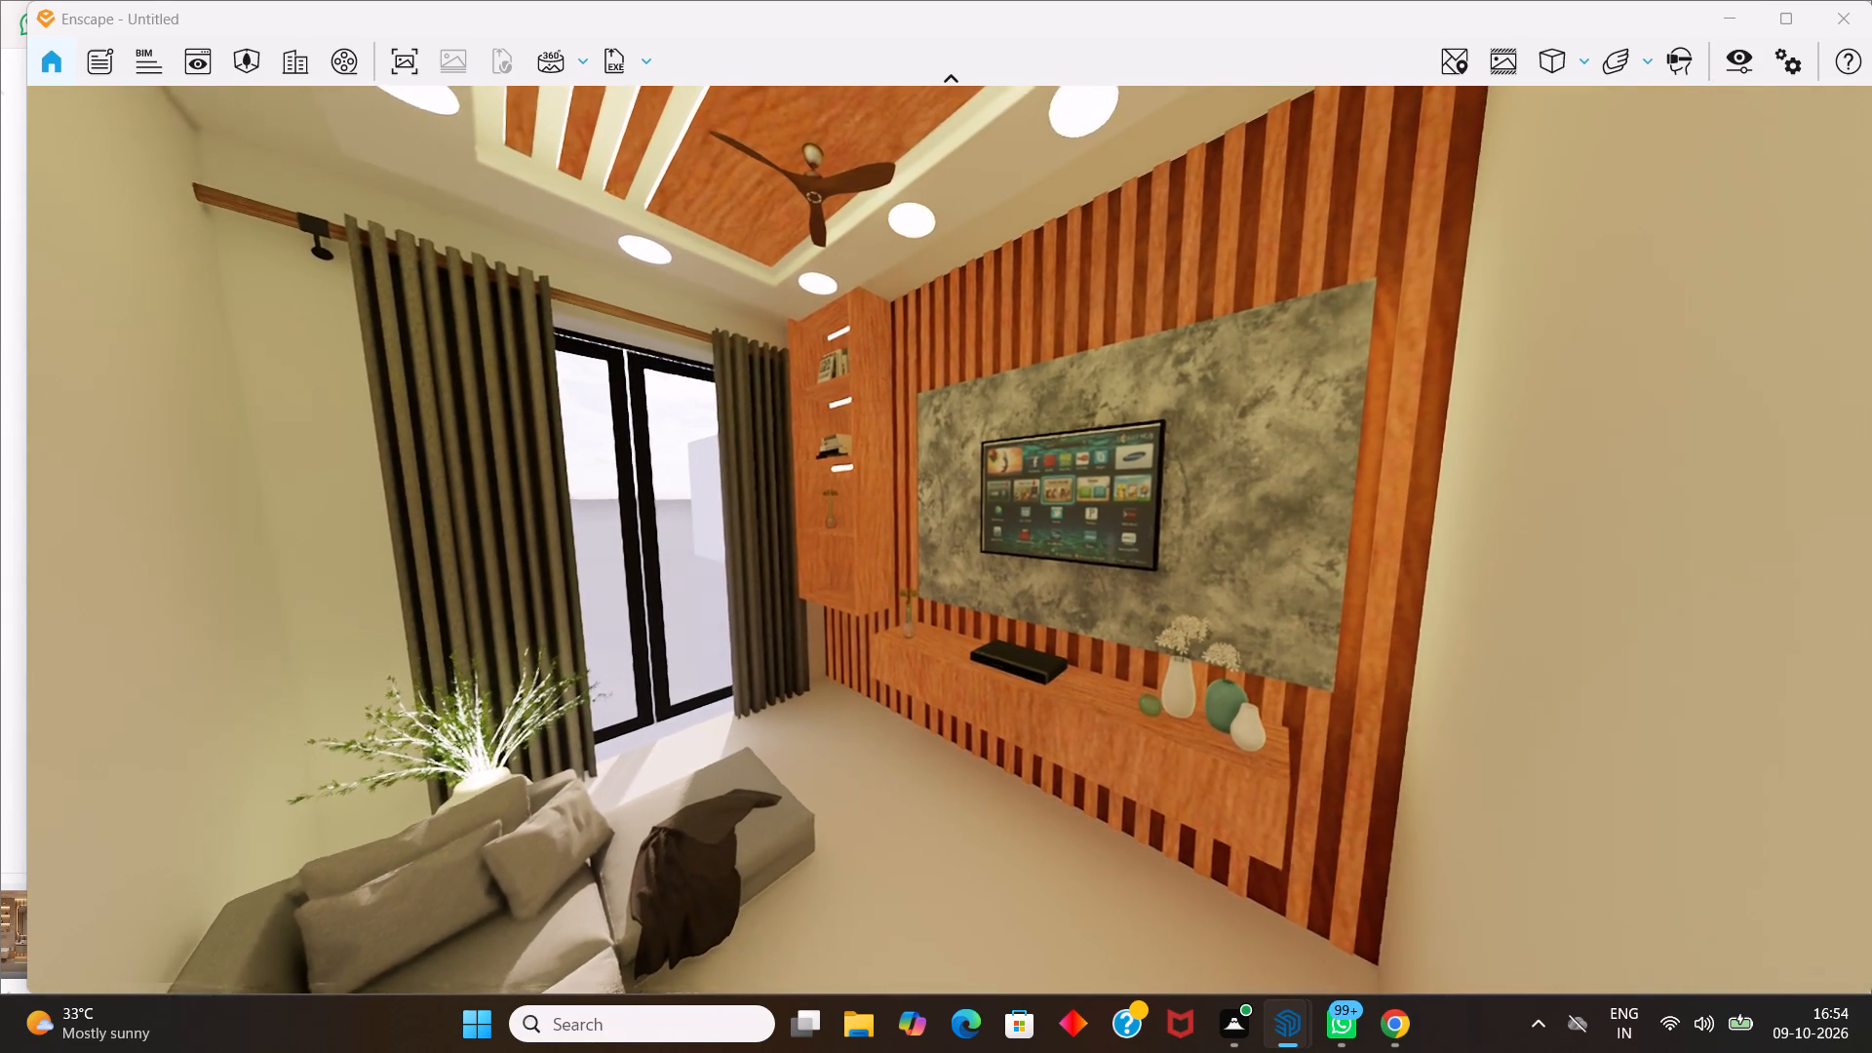
middle_click_drag(888, 502, 896, 492)
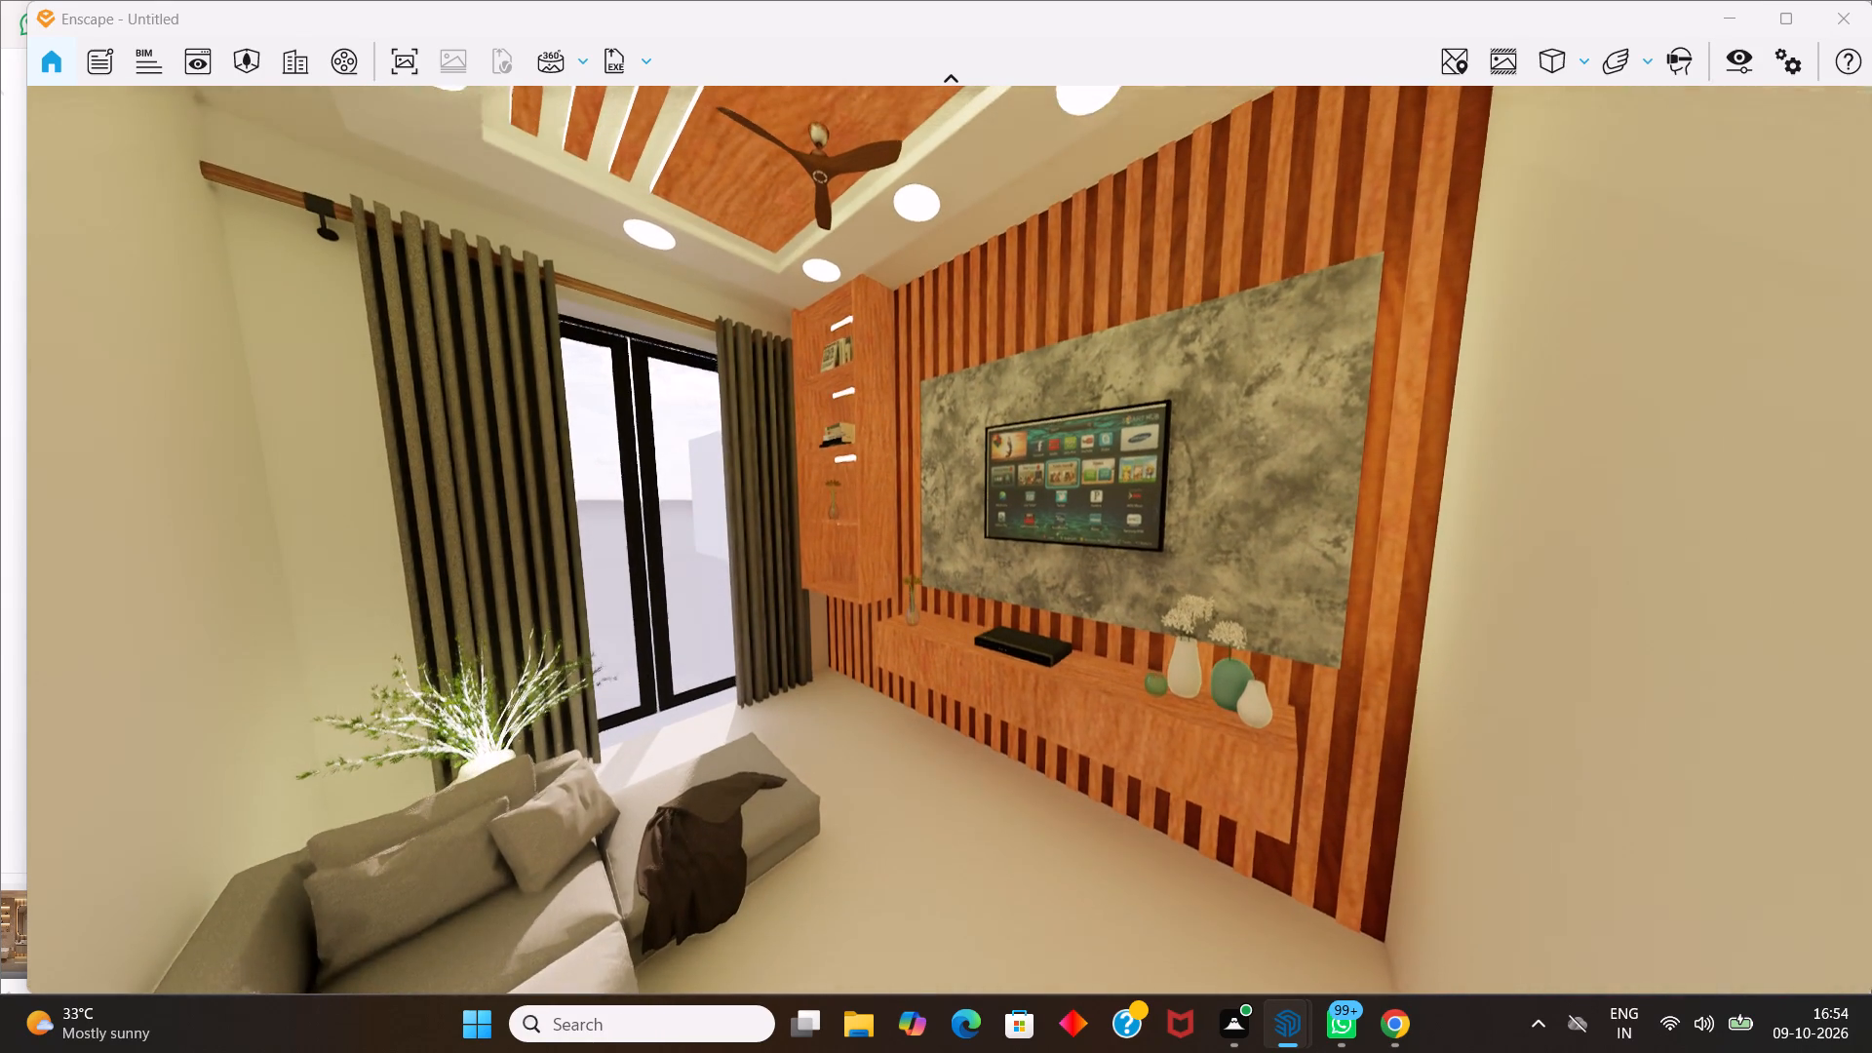
middle_click_drag(896, 492, 933, 546)
left_click_drag(887, 563, 982, 582)
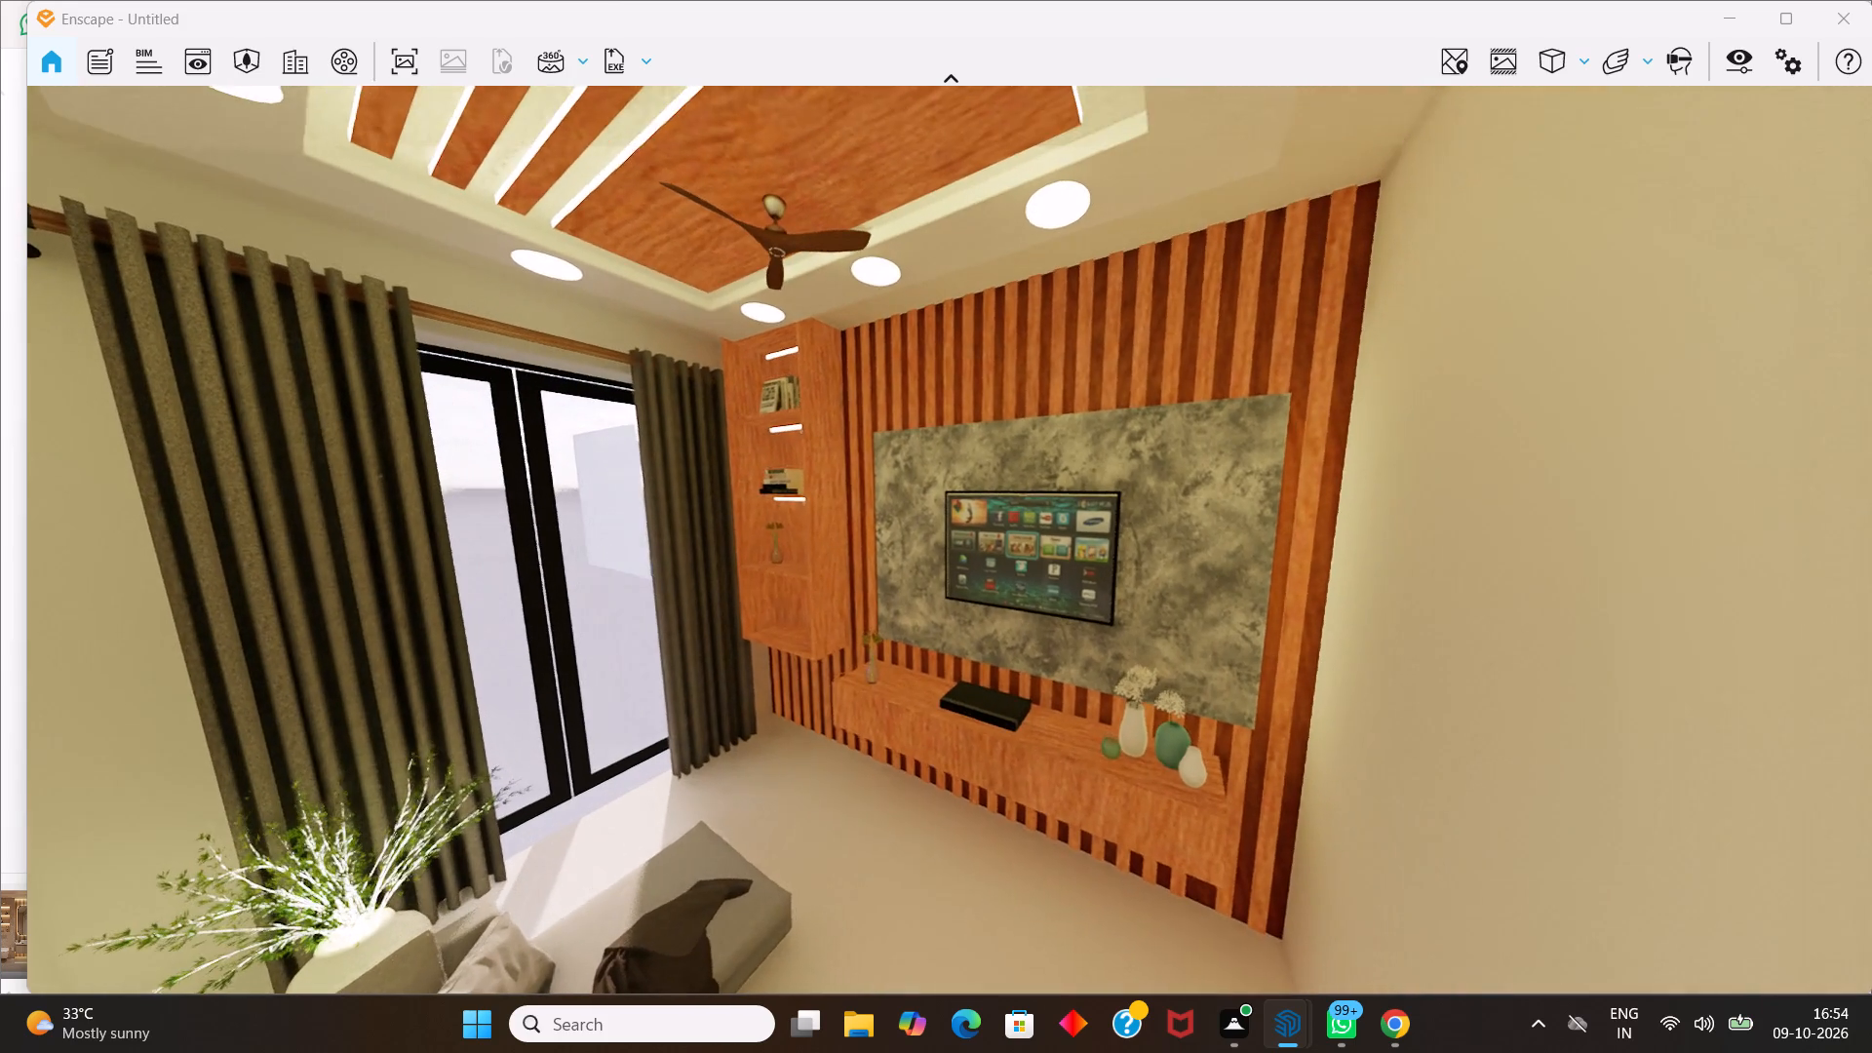
middle_click_drag(933, 546, 823, 582)
left_click_drag(914, 553, 823, 582)
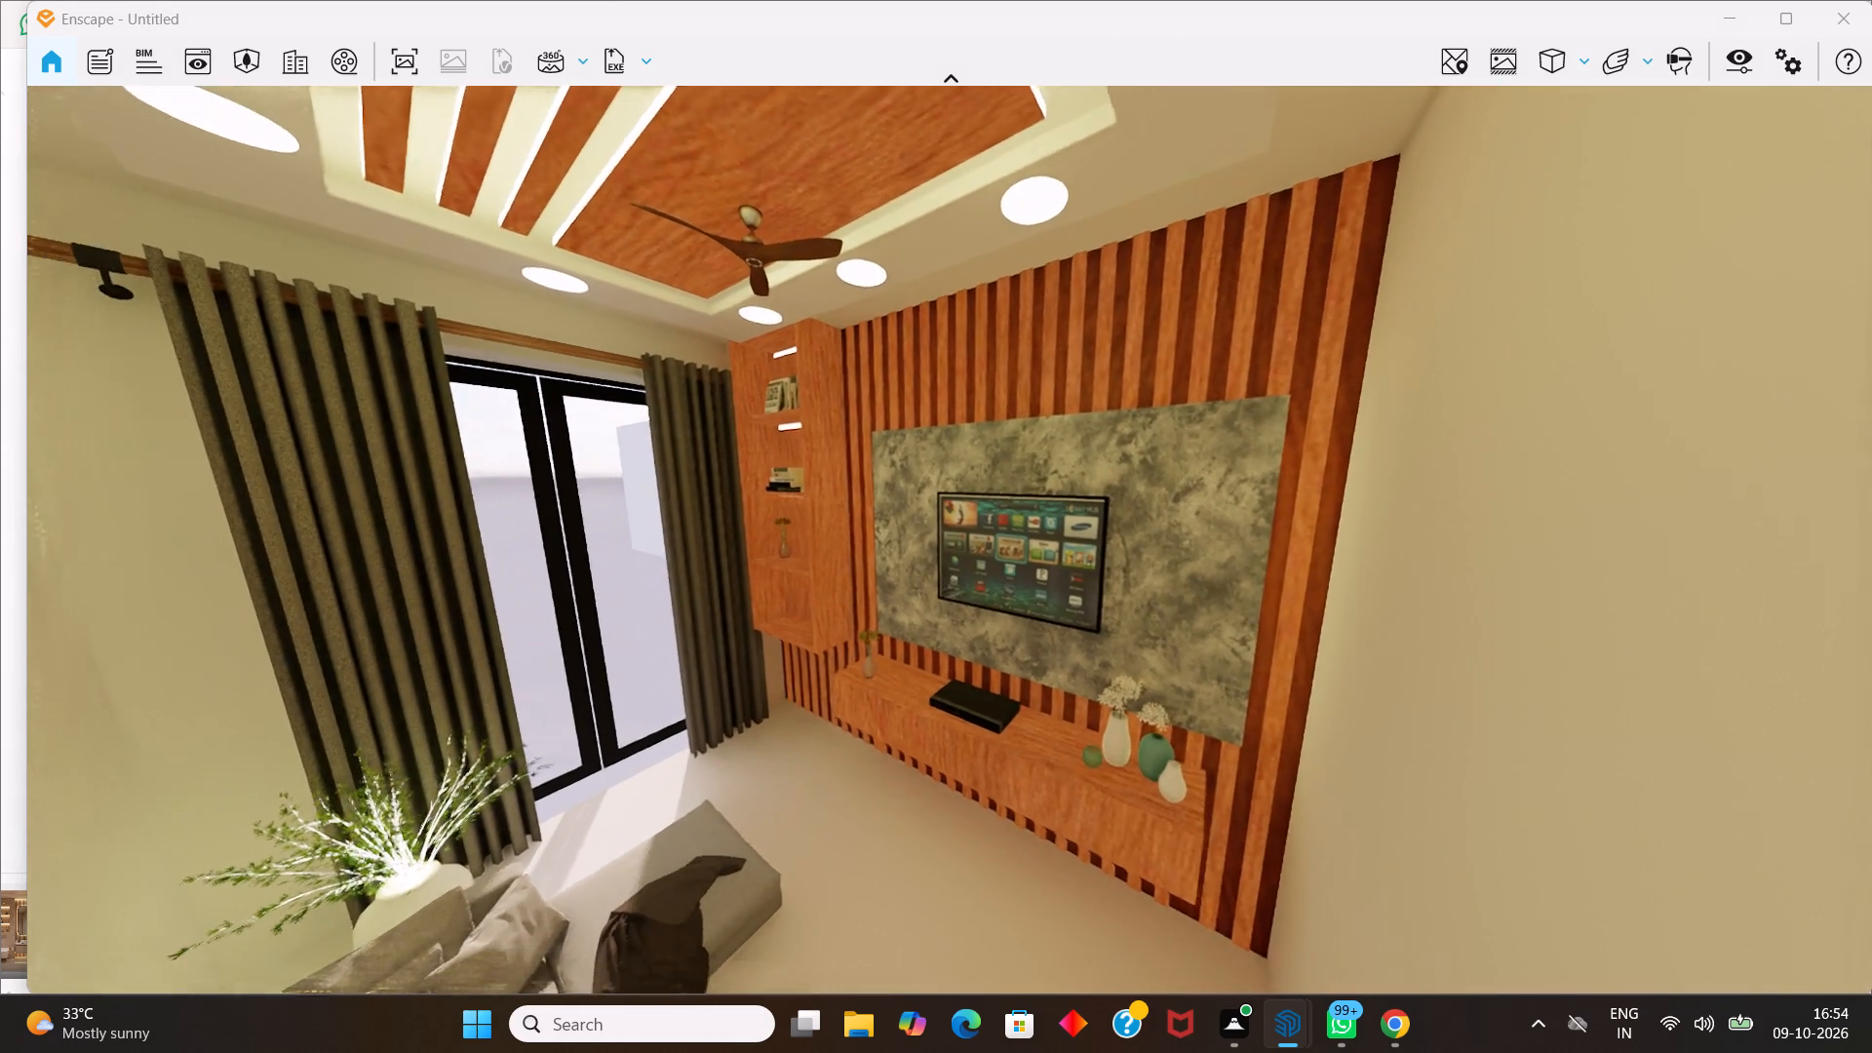
left_click_drag(823, 582, 756, 580)
middle_click_drag(823, 582, 929, 526)
Frame the final render view from the rear of the room with the TV wall, shelf unit, window, sofa and ceiling fan.
scroll(954, 667, "down", 1)
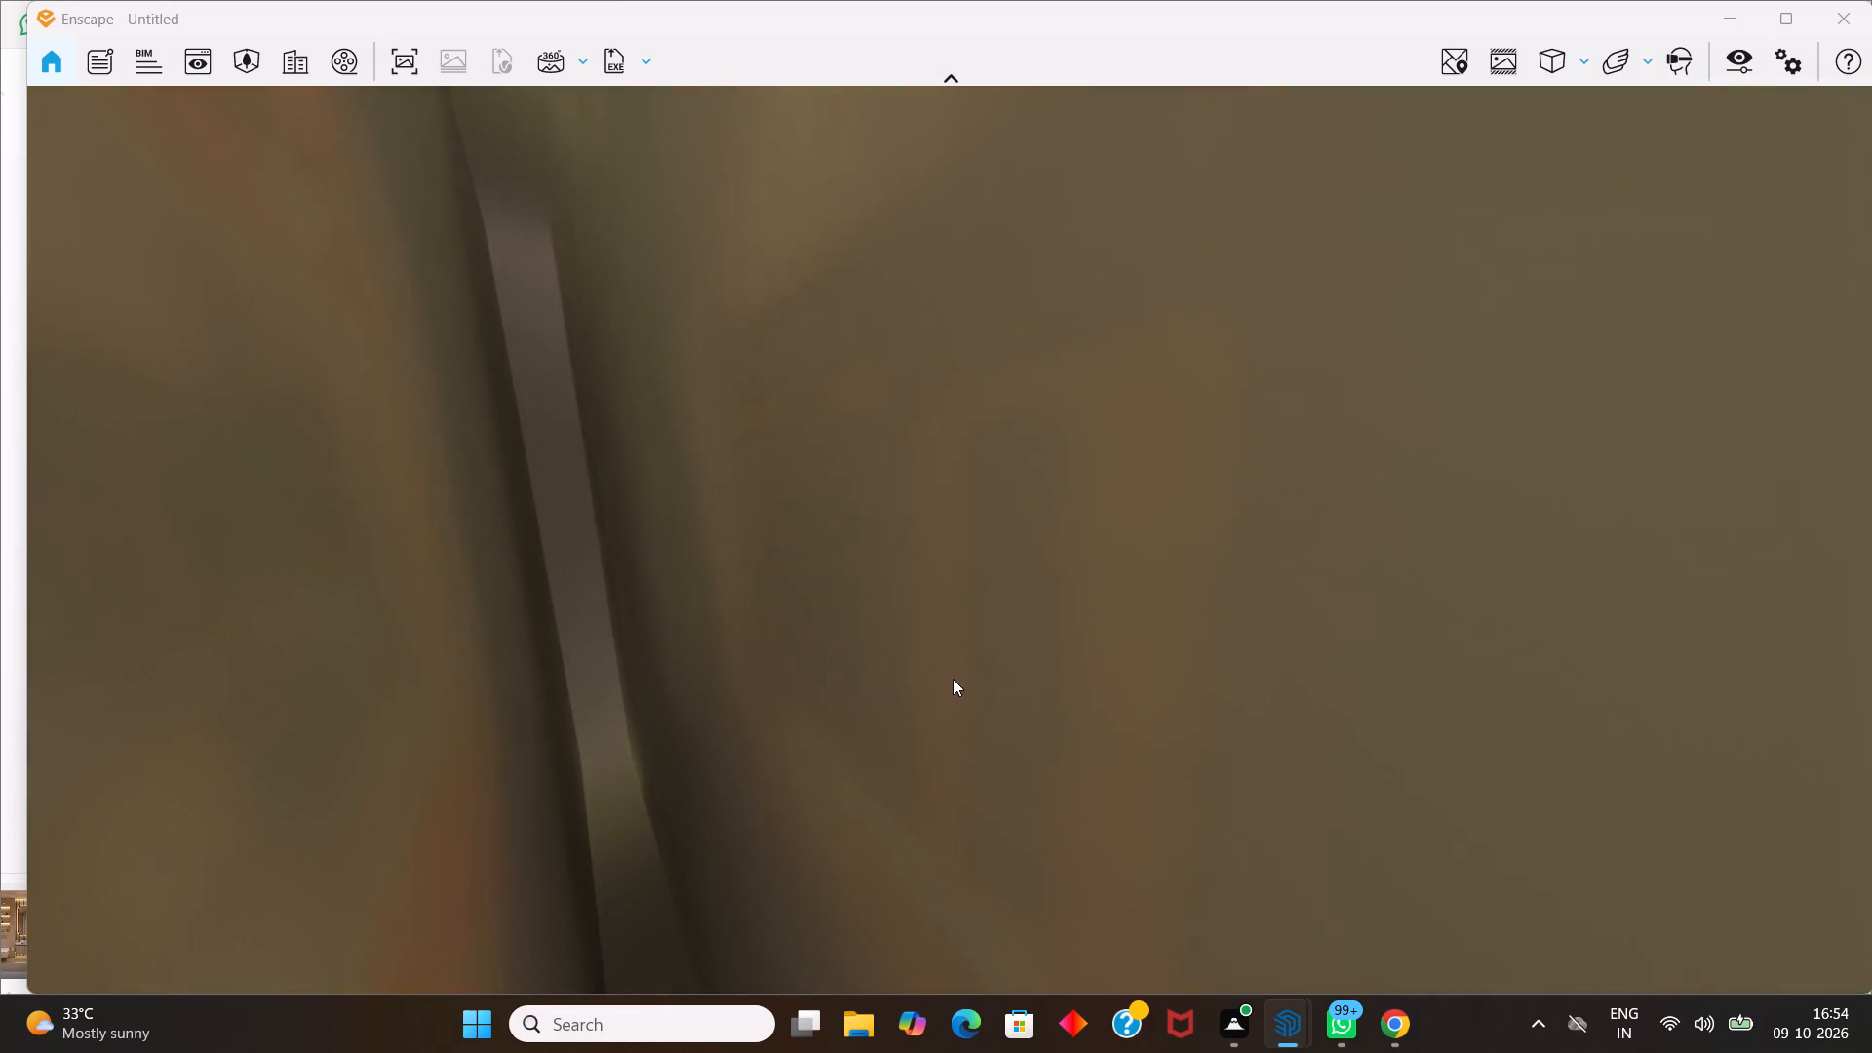
middle_click_drag(931, 749, 885, 749)
middle_click(929, 749)
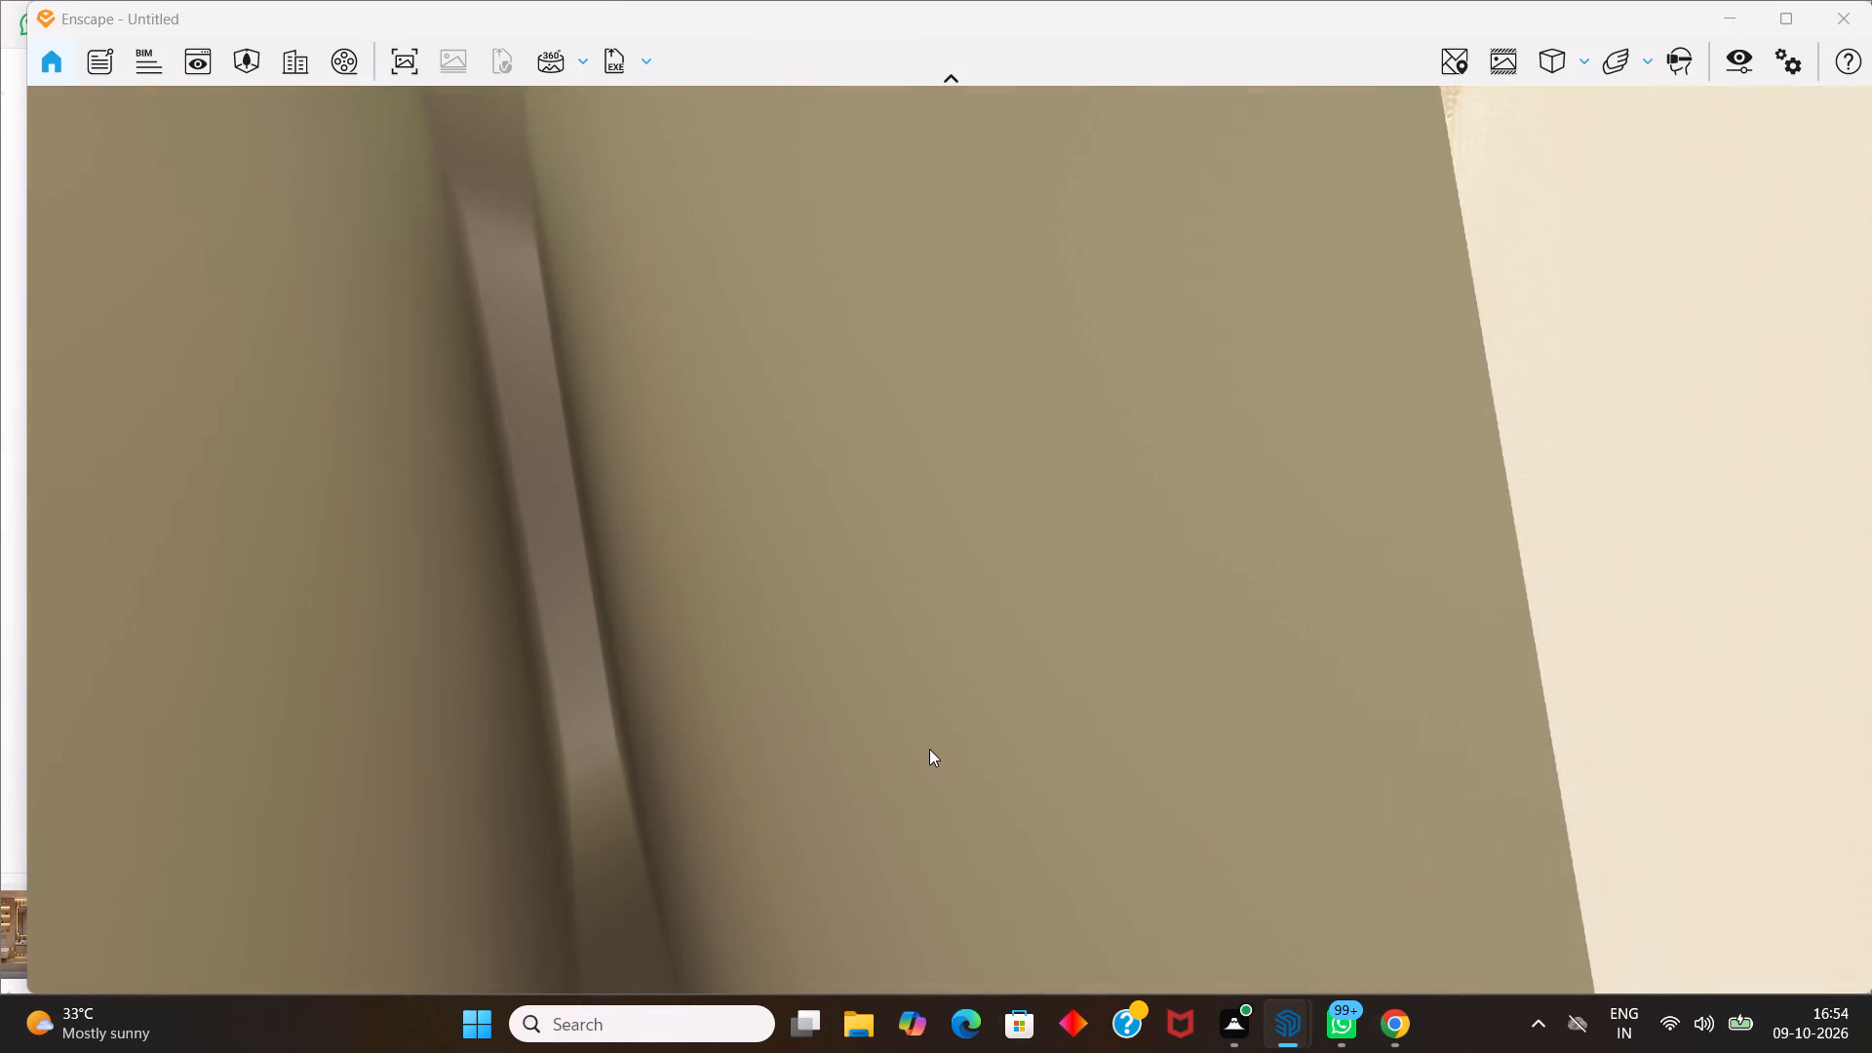
middle_click(929, 749)
scroll(929, 749, "up", 1)
left_click_drag(964, 792, 889, 549)
middle_click_drag(926, 541, 889, 549)
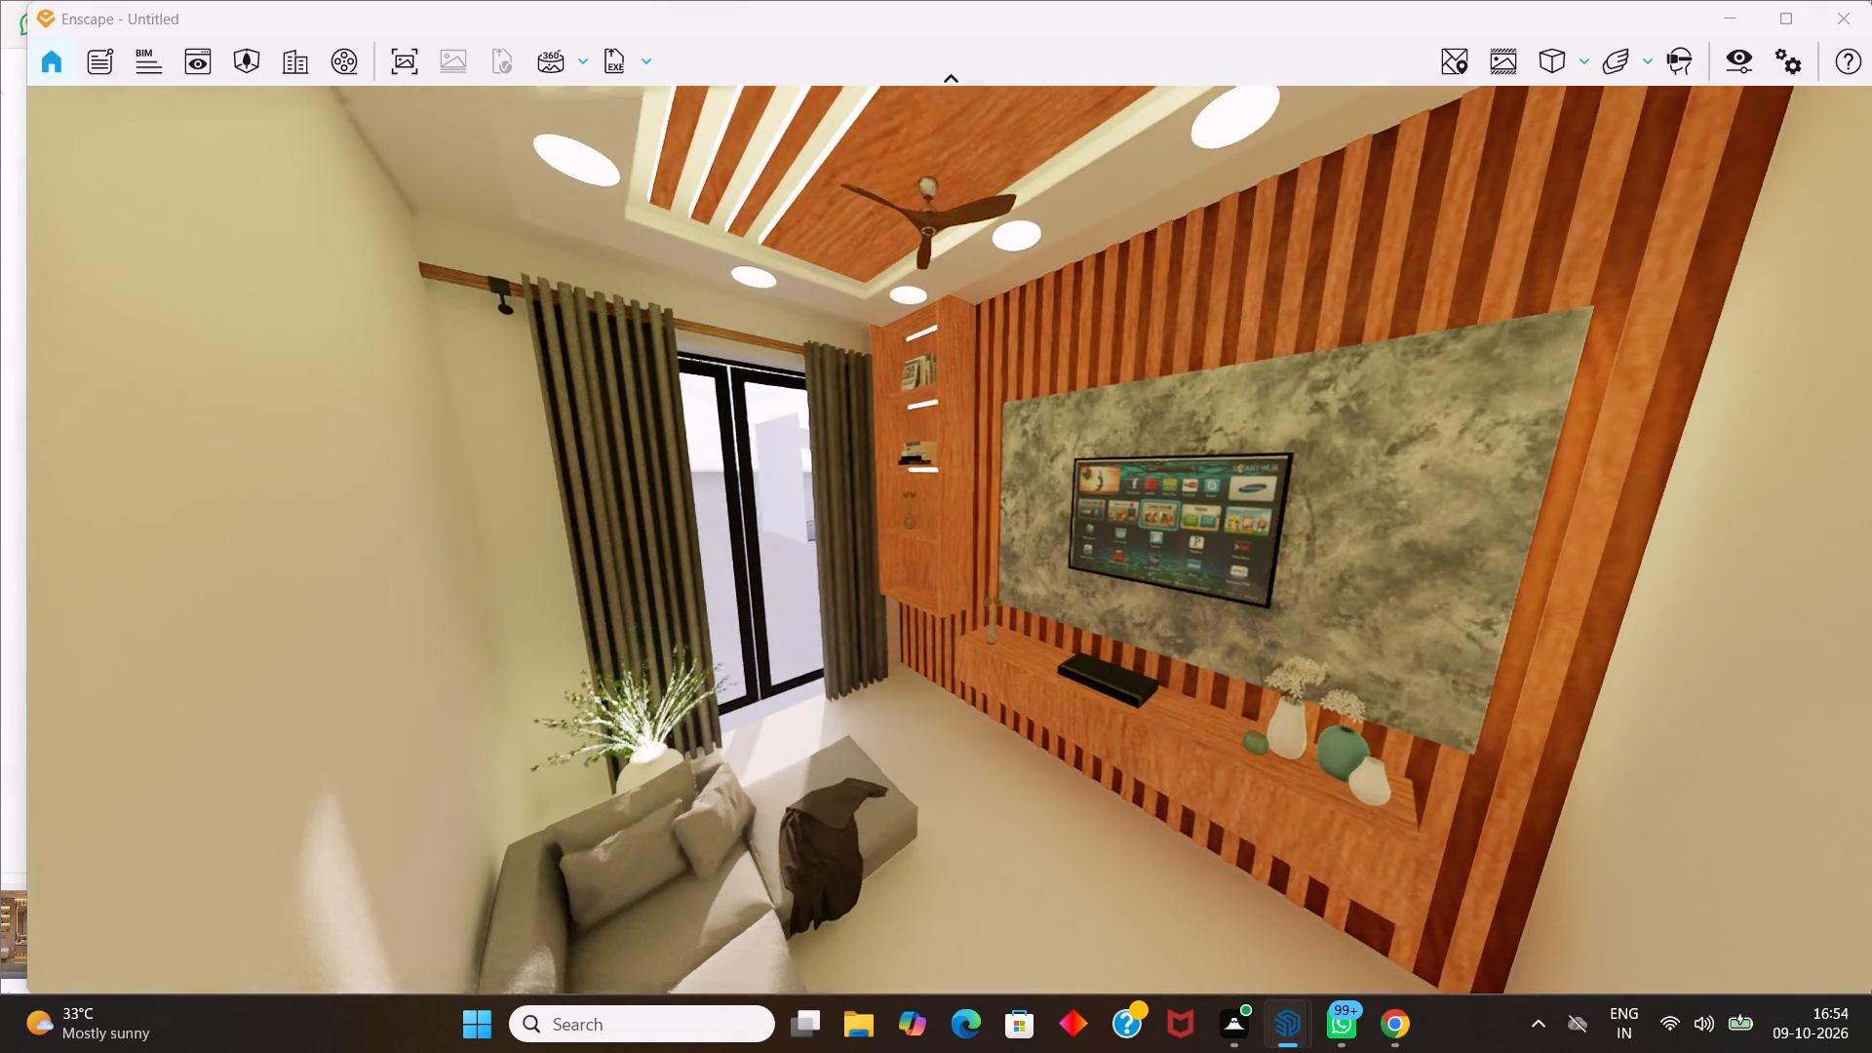
left_click_drag(889, 549, 867, 526)
middle_click_drag(889, 549, 951, 539)
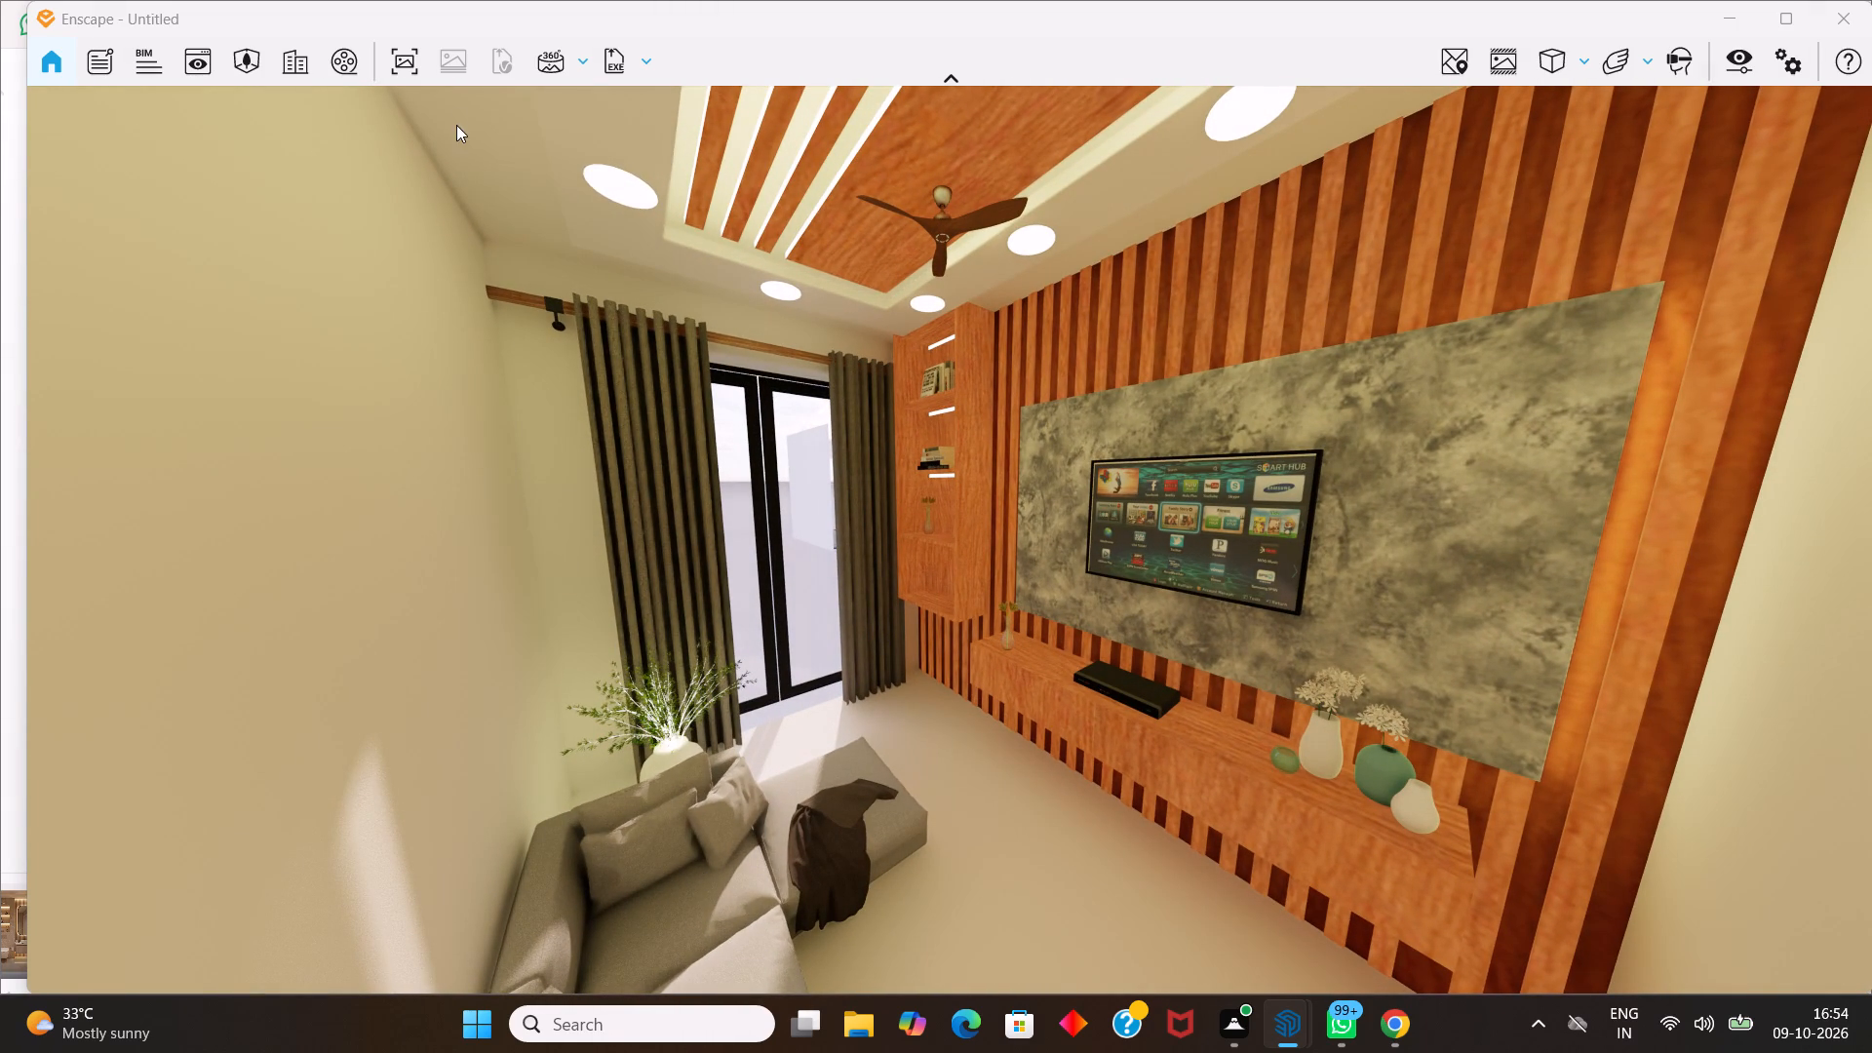
Save the current render view as a PNG image named living 5 in the Pictures folder.
left_click(408, 60)
scroll(175, 396, "down", 1)
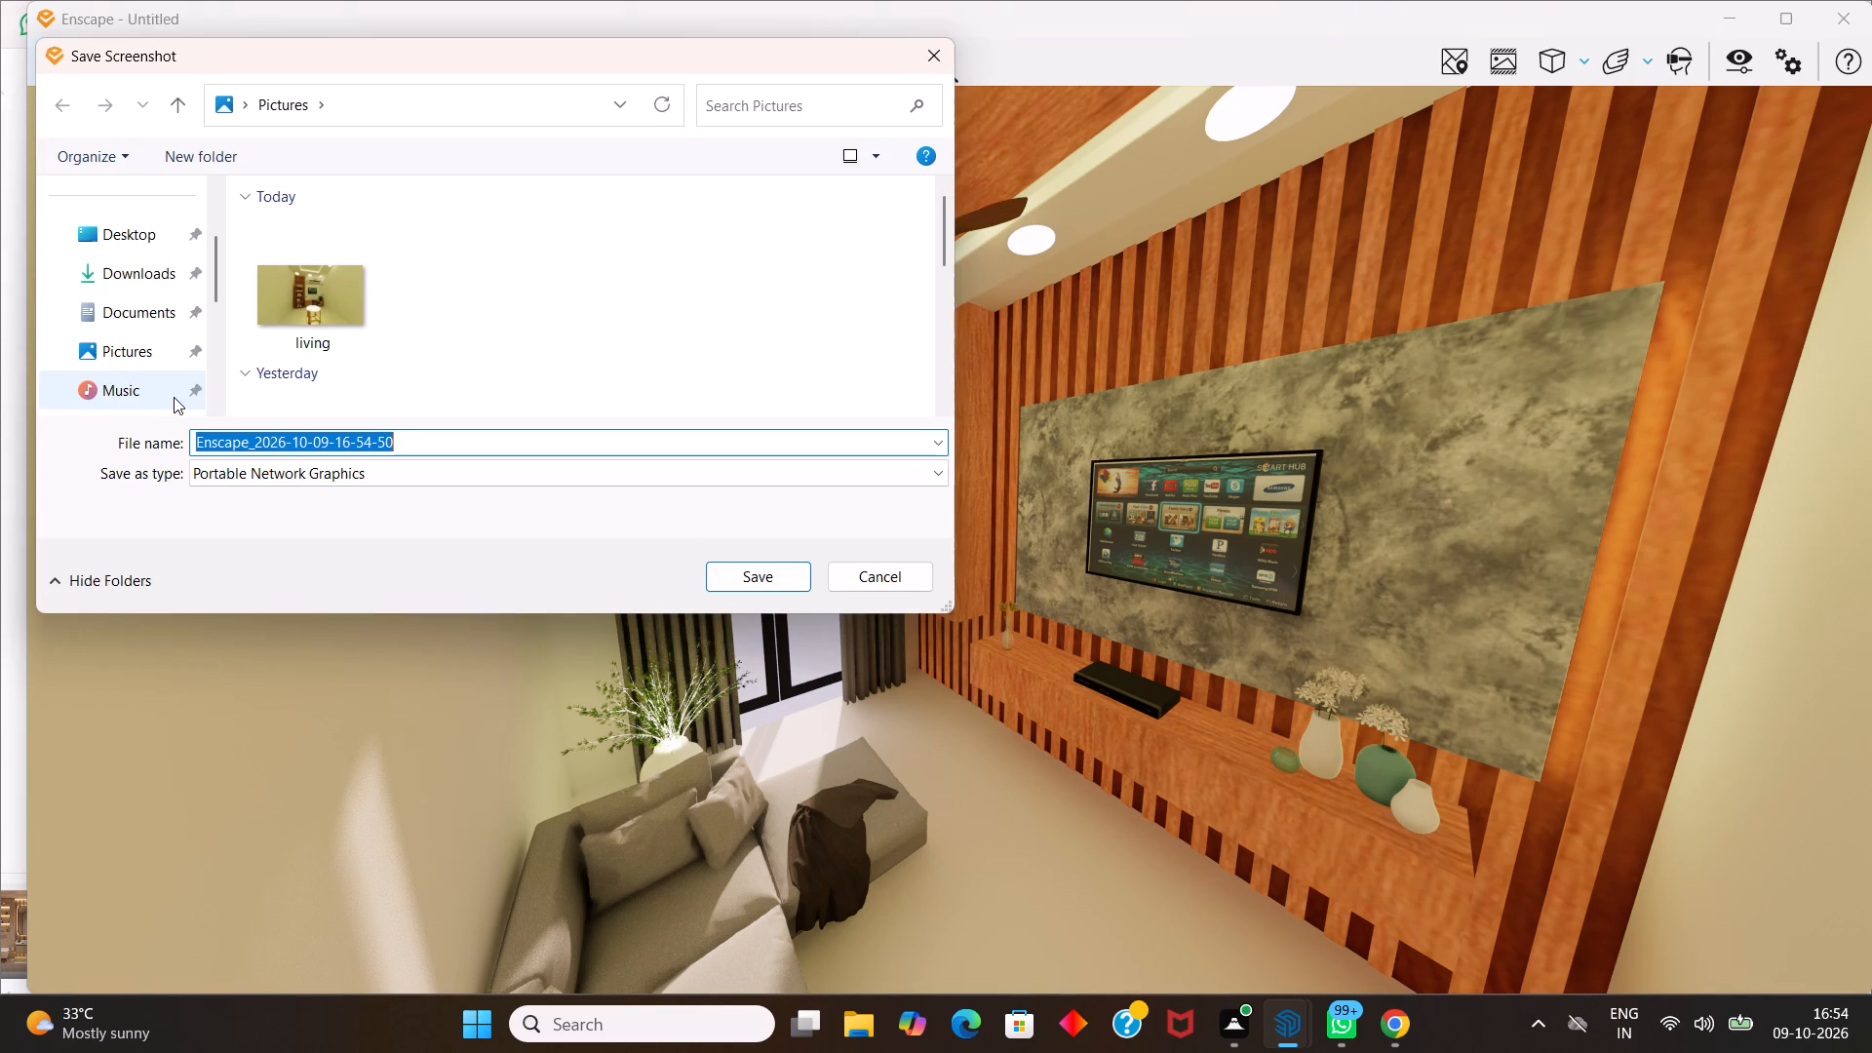
left_click(159, 363)
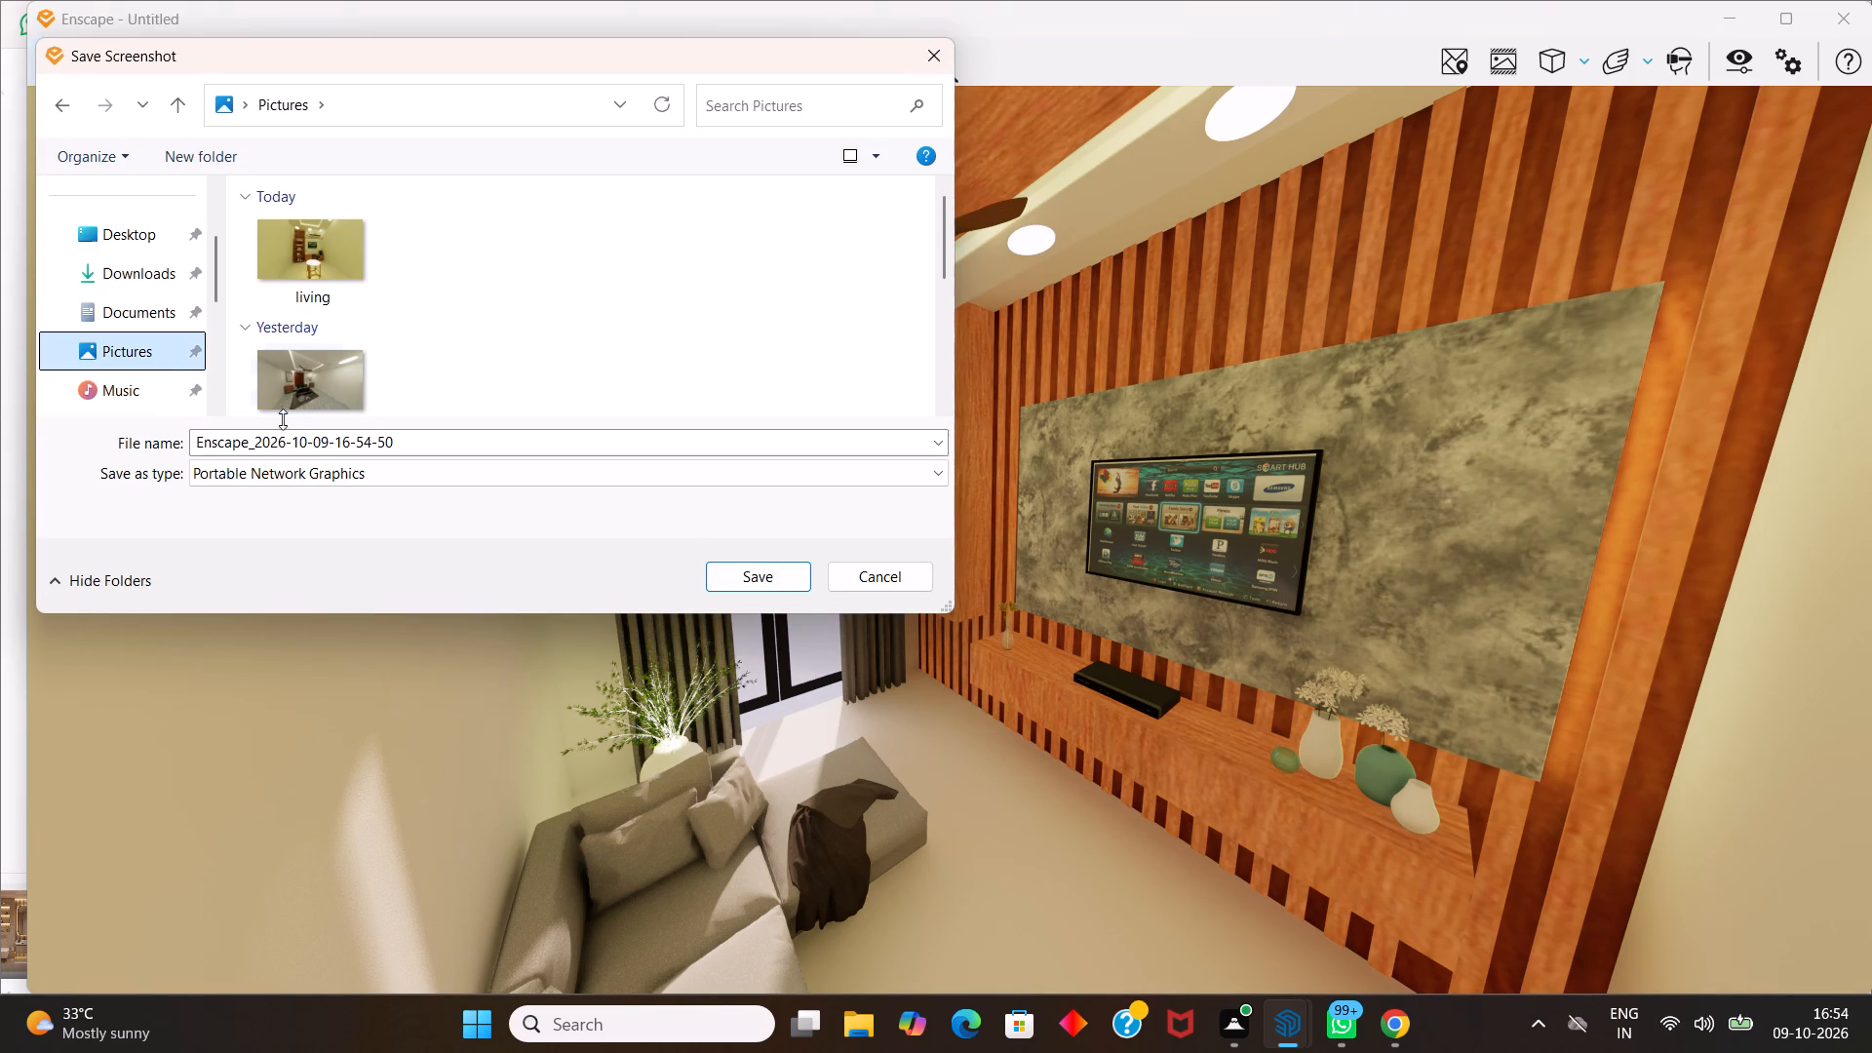
left_click(397, 447)
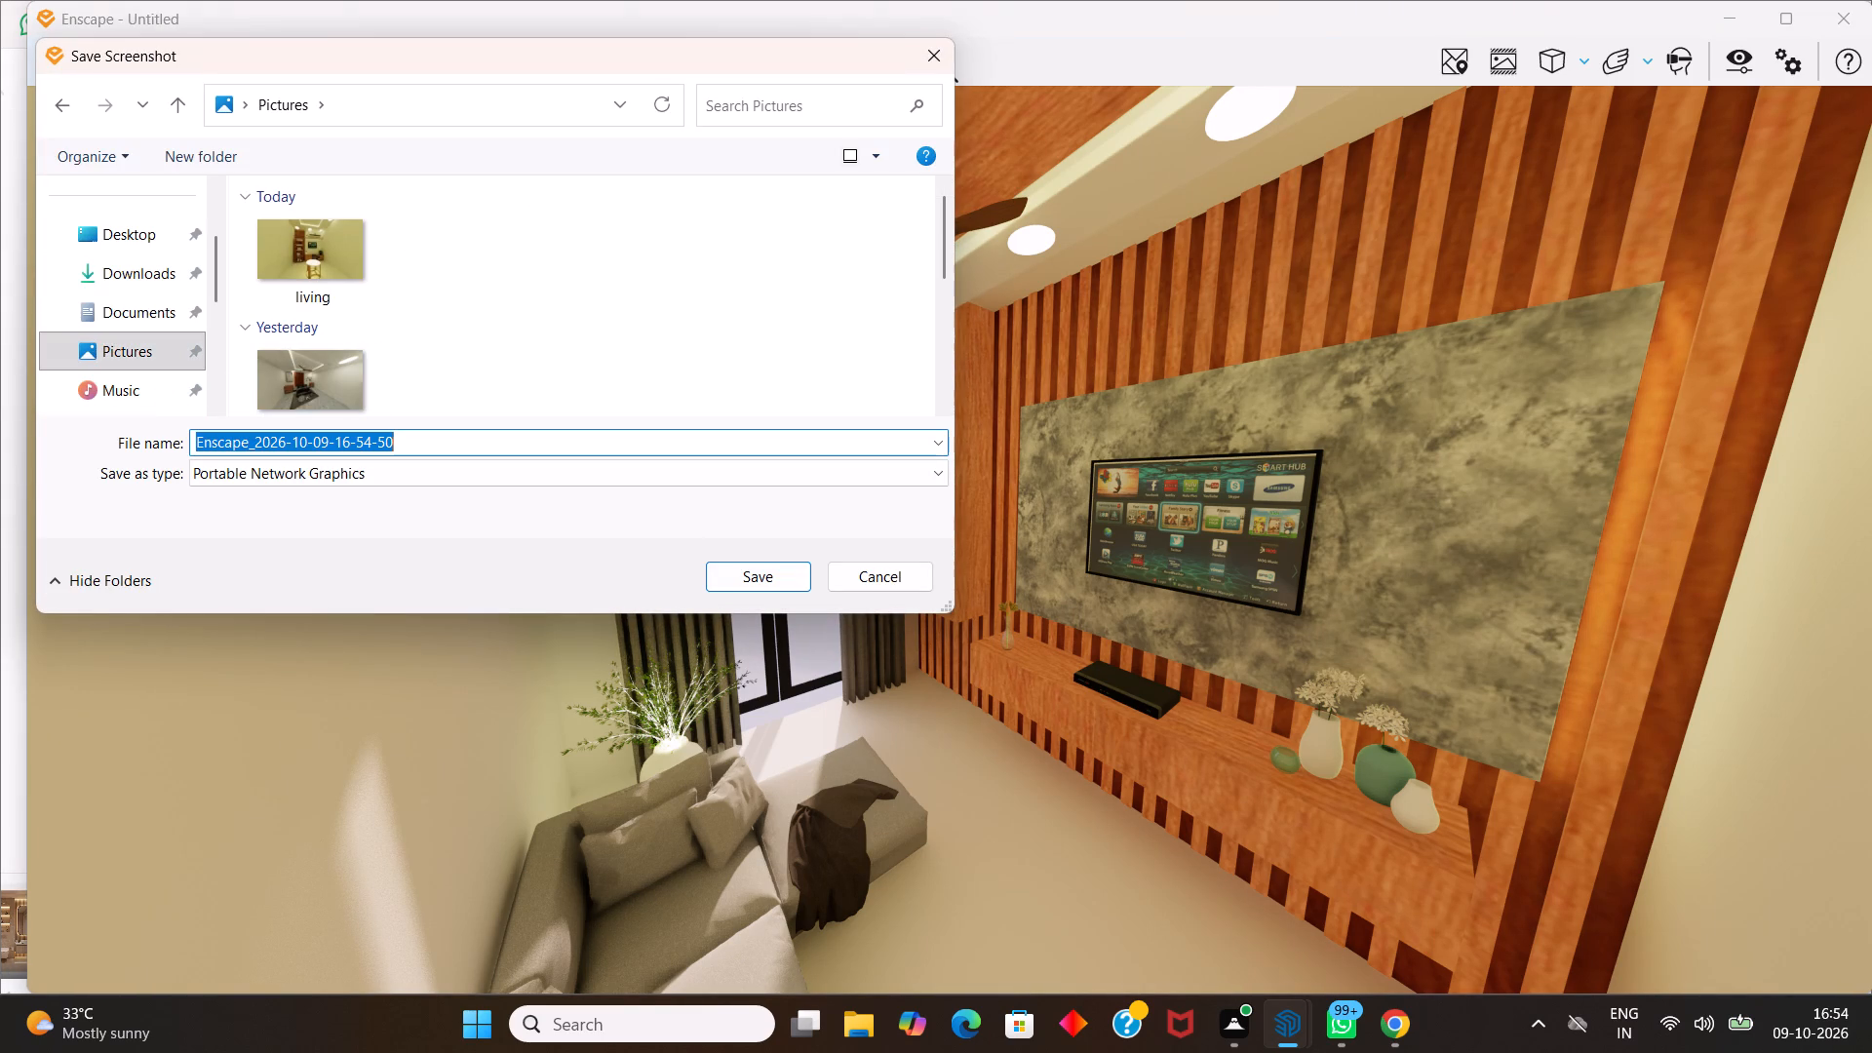
key("BackSpace")
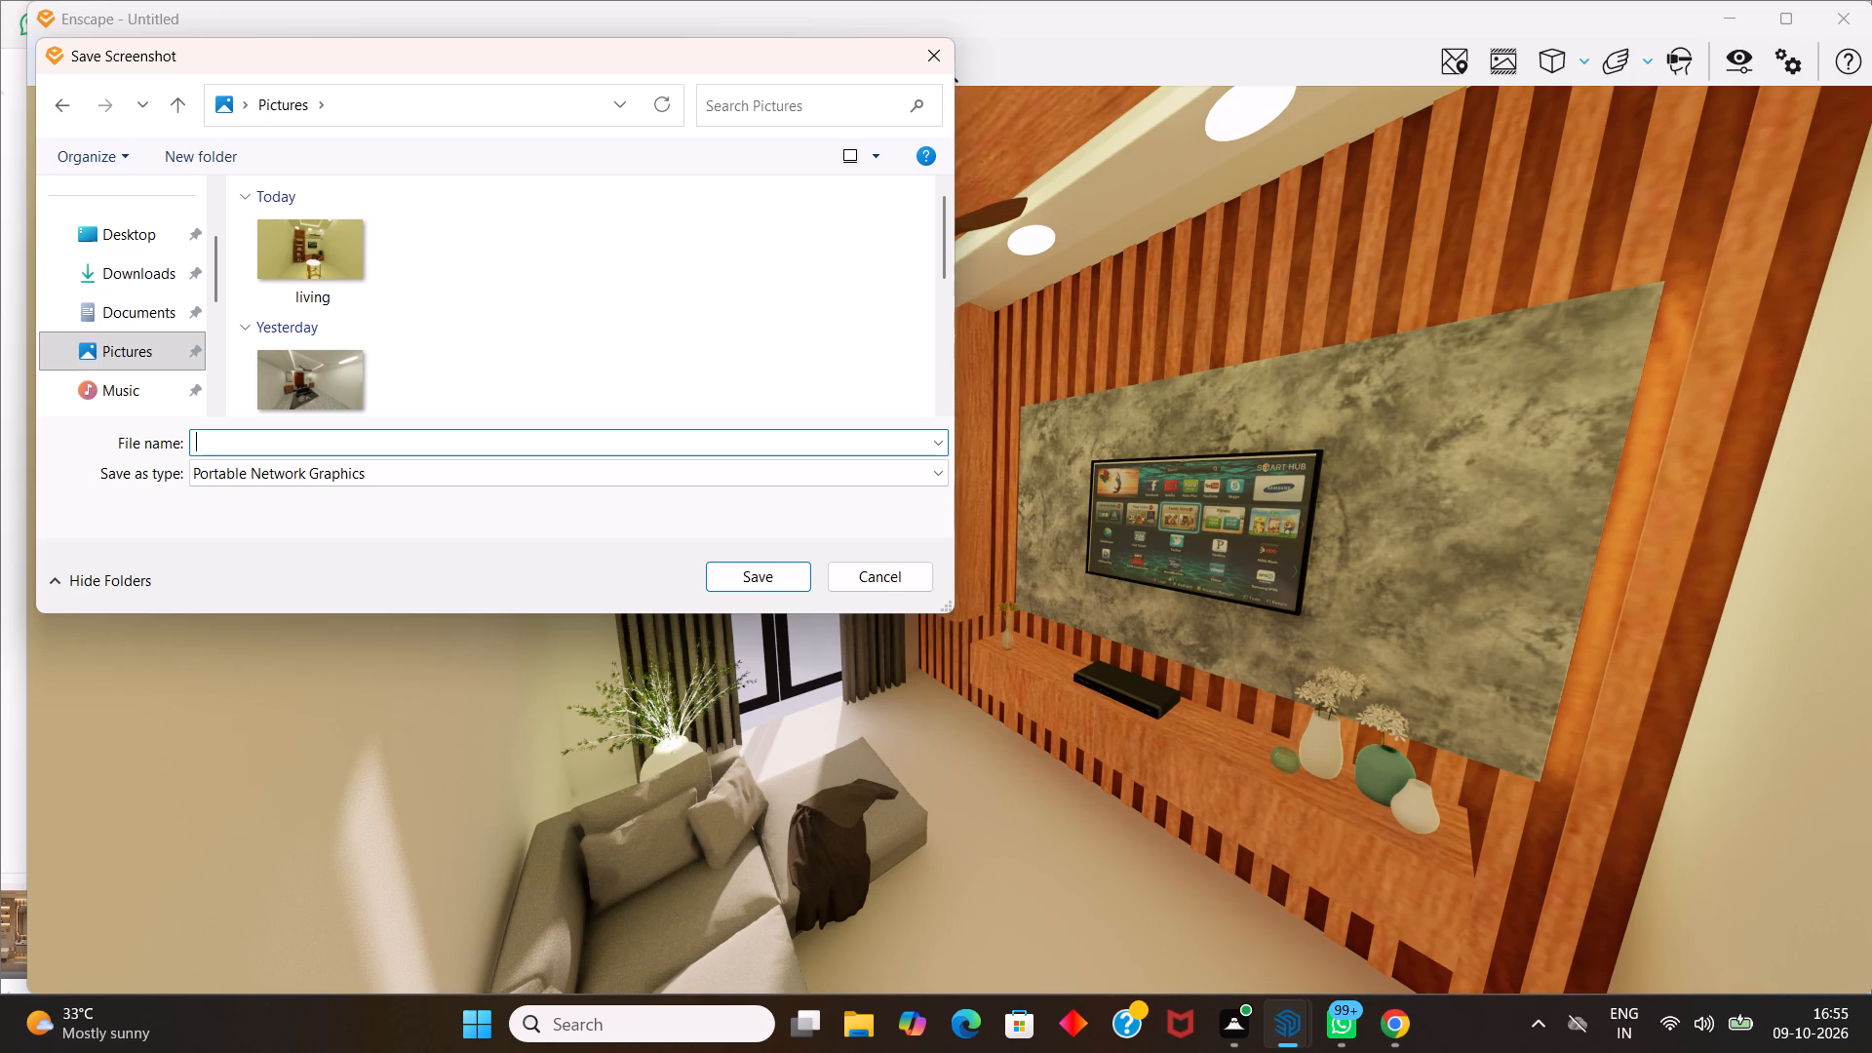
type("living")
key("space")
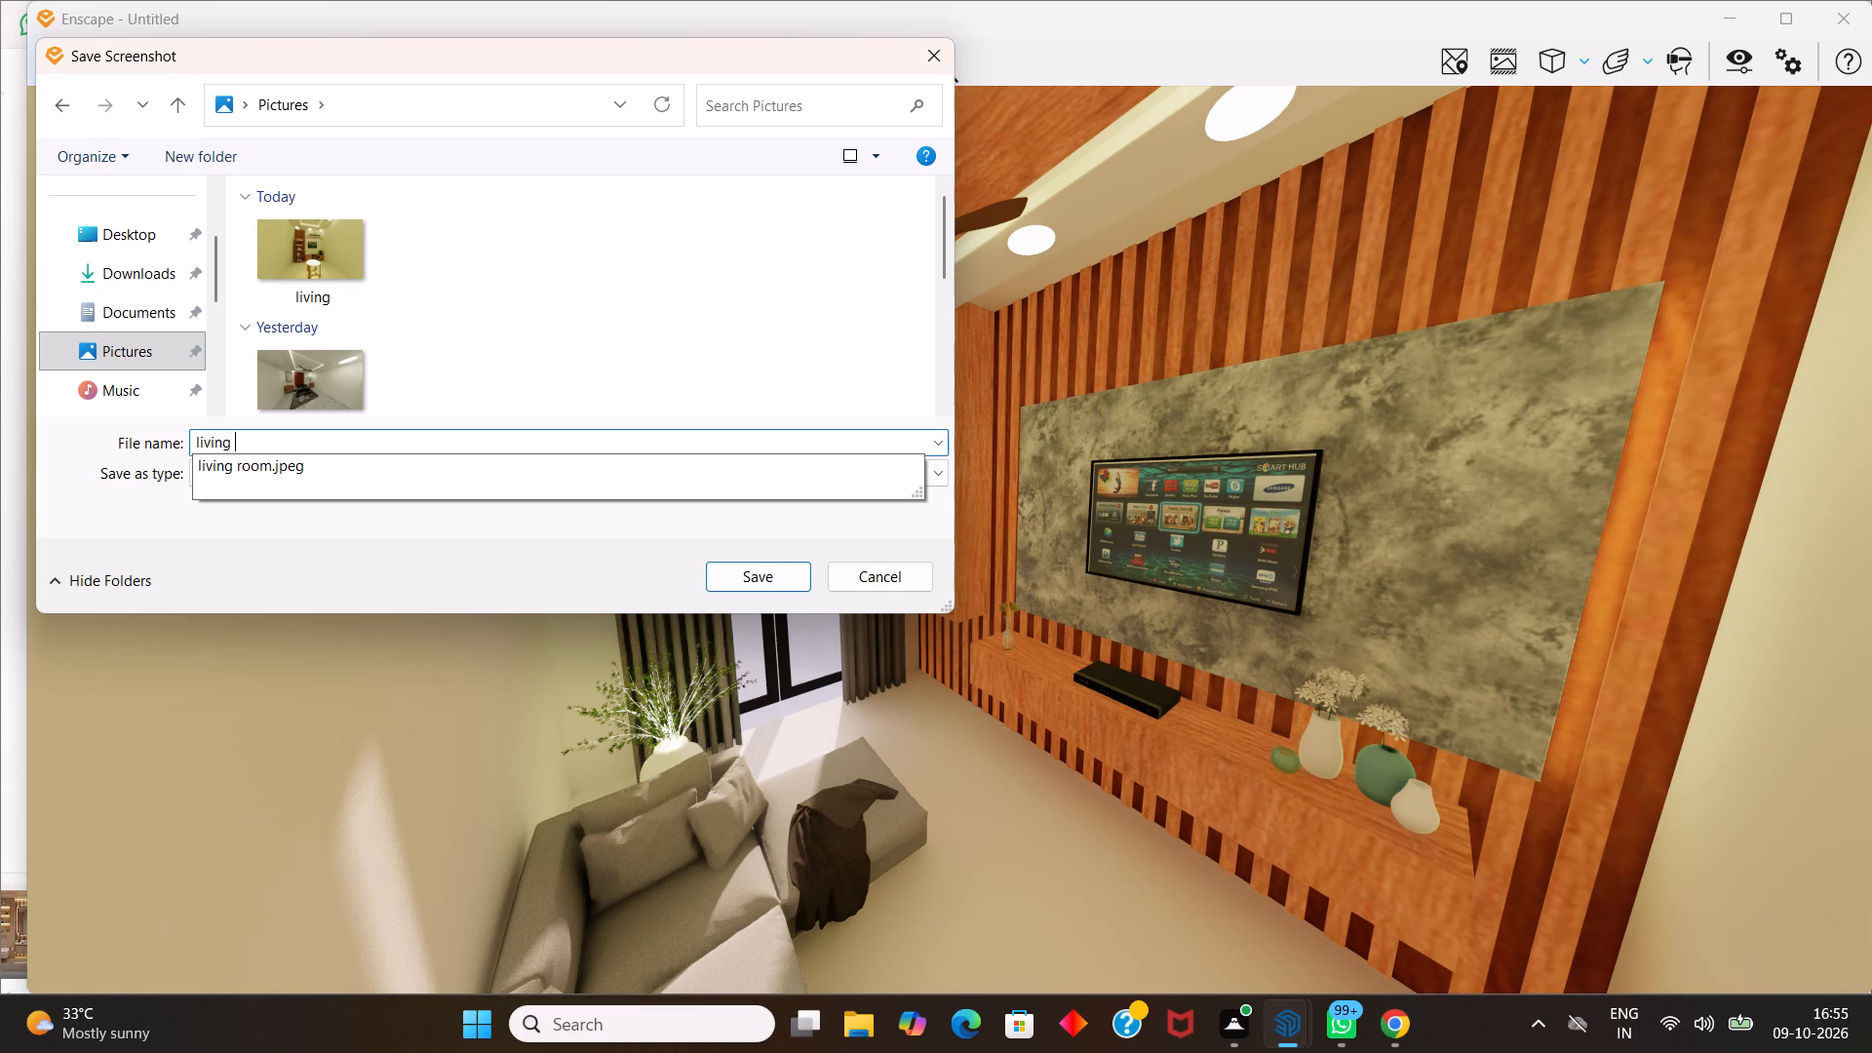
key("5")
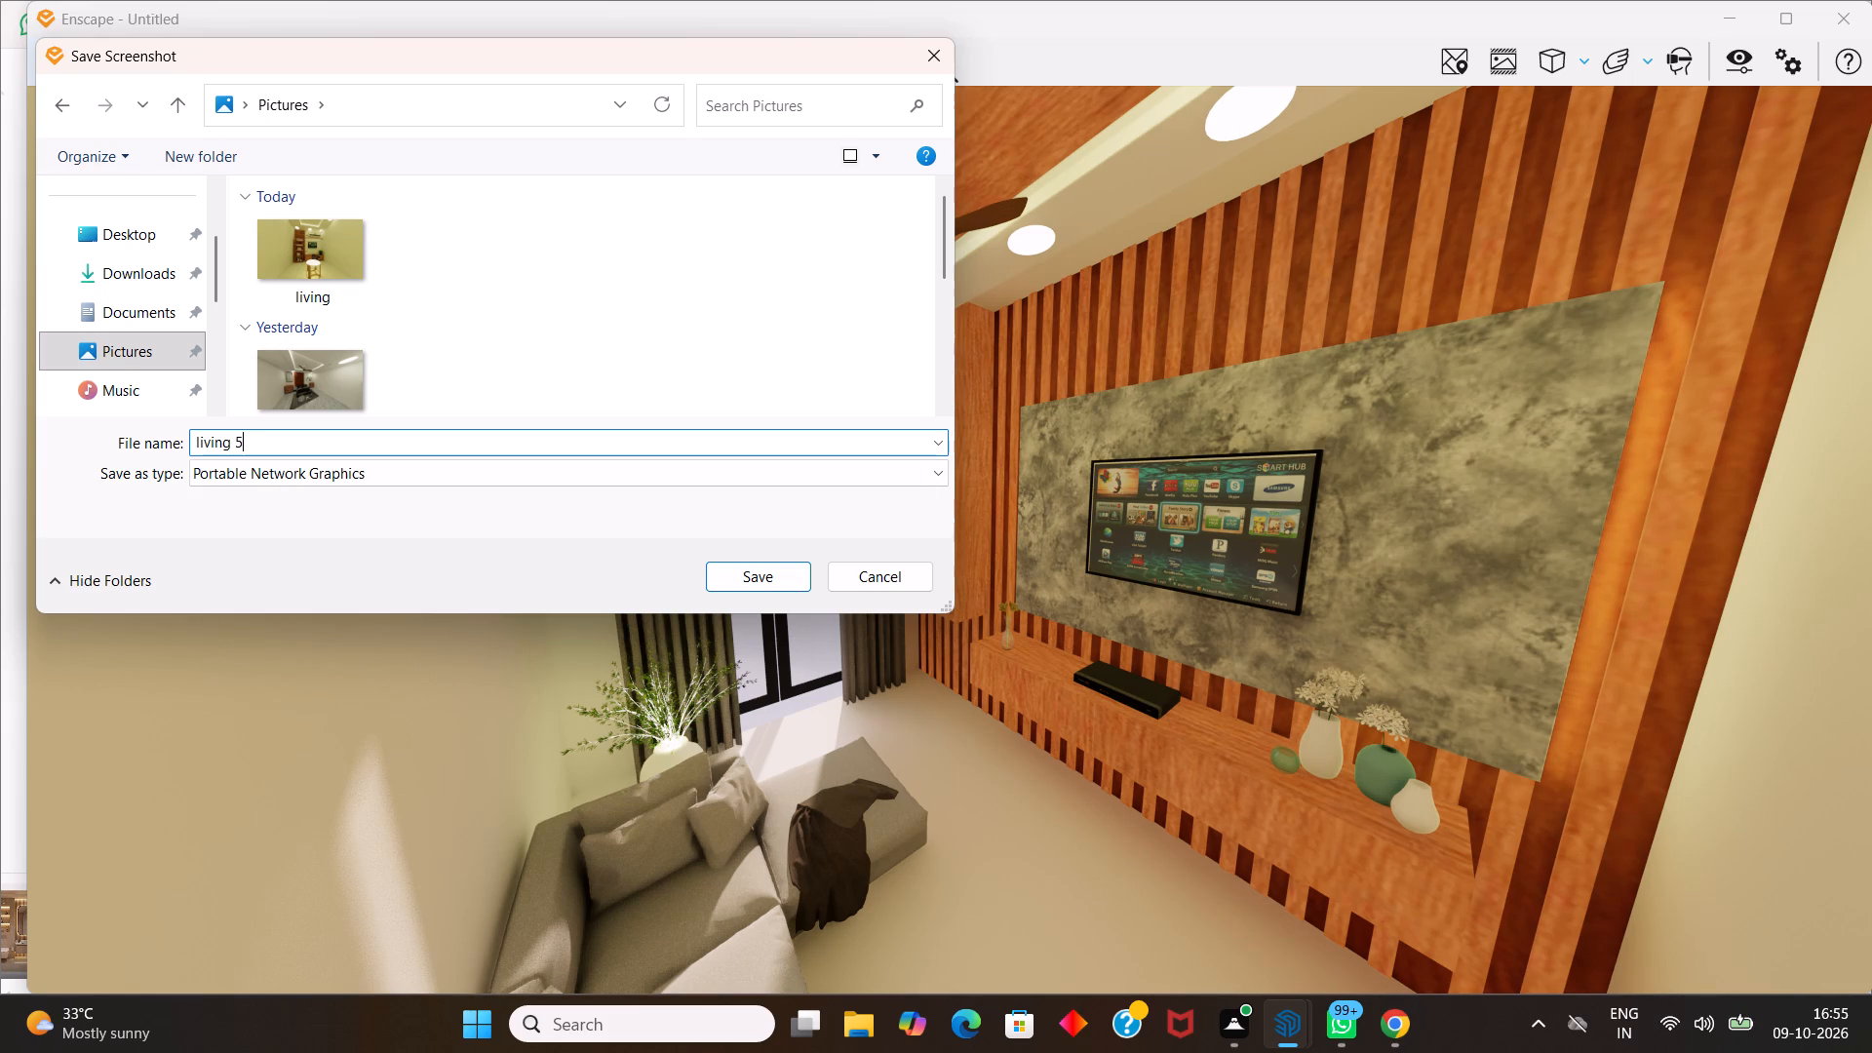
left_click(746, 577)
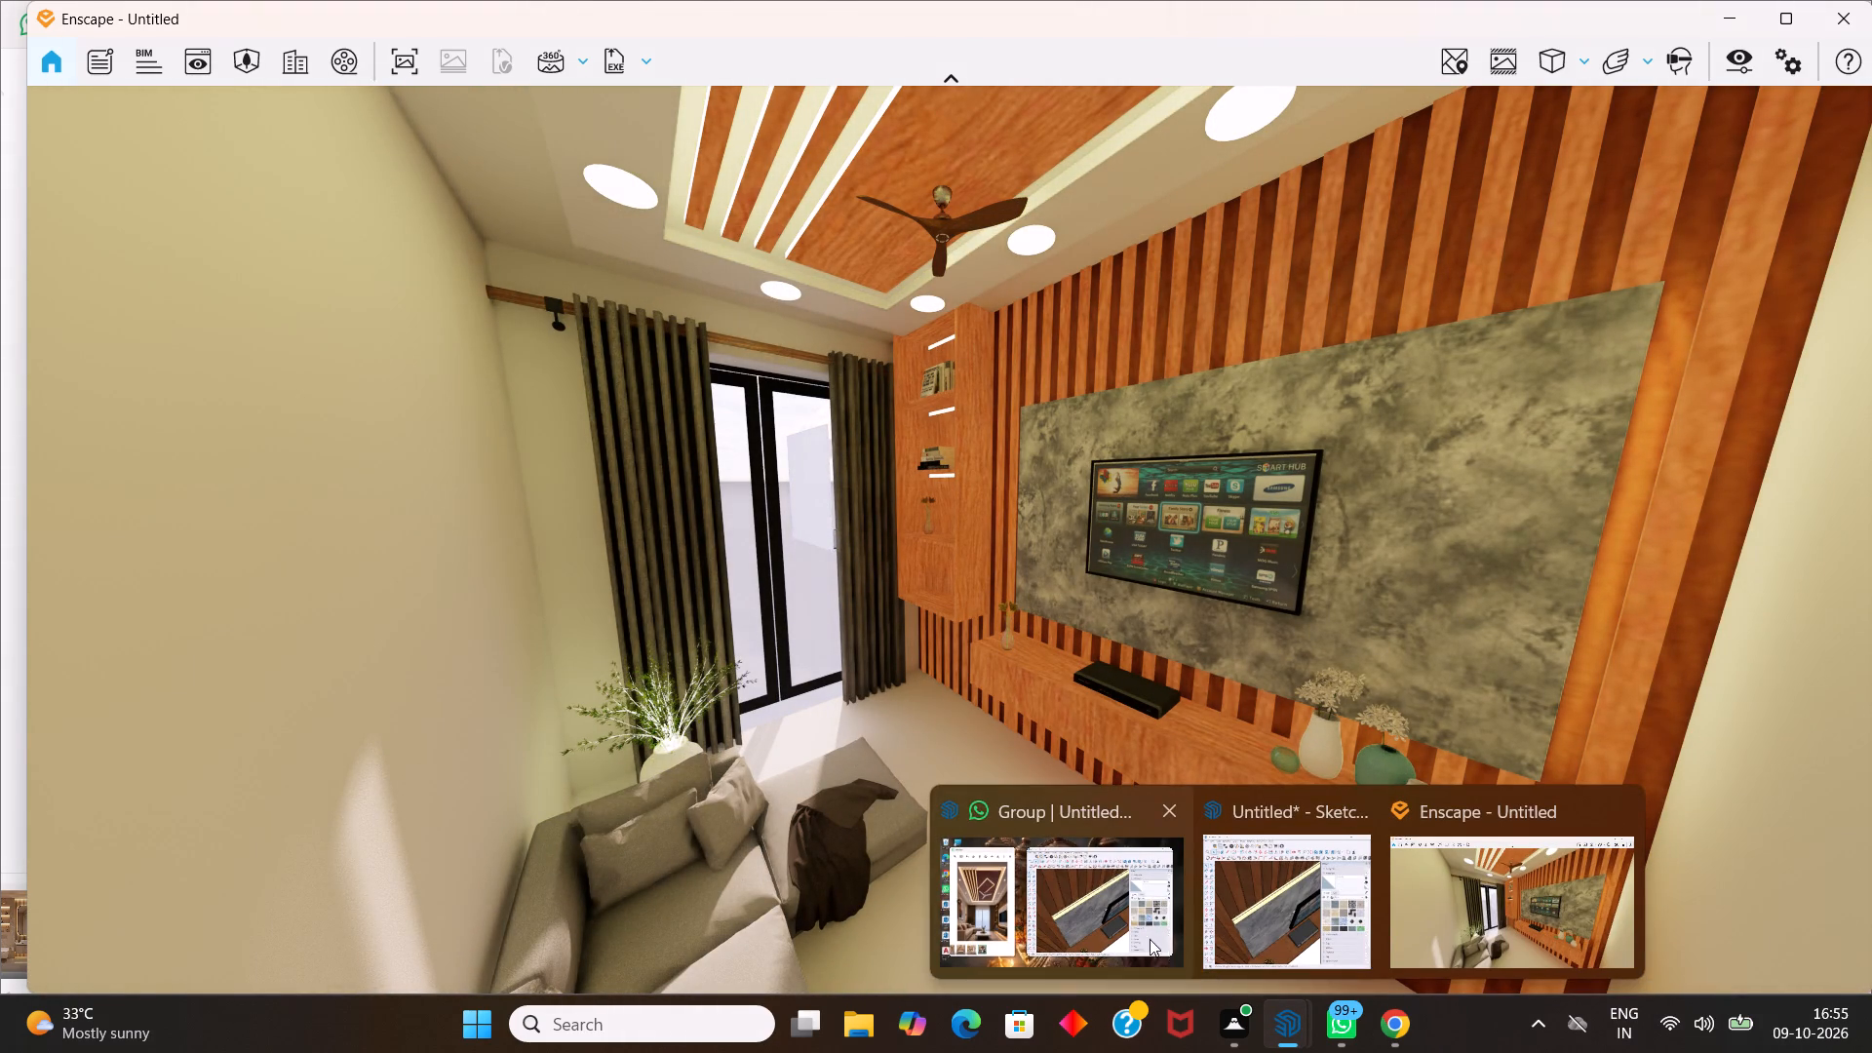
Switch to the SketchUp model and view the whole living room from outside.
left_click(1139, 928)
scroll(929, 750, "down", 4)
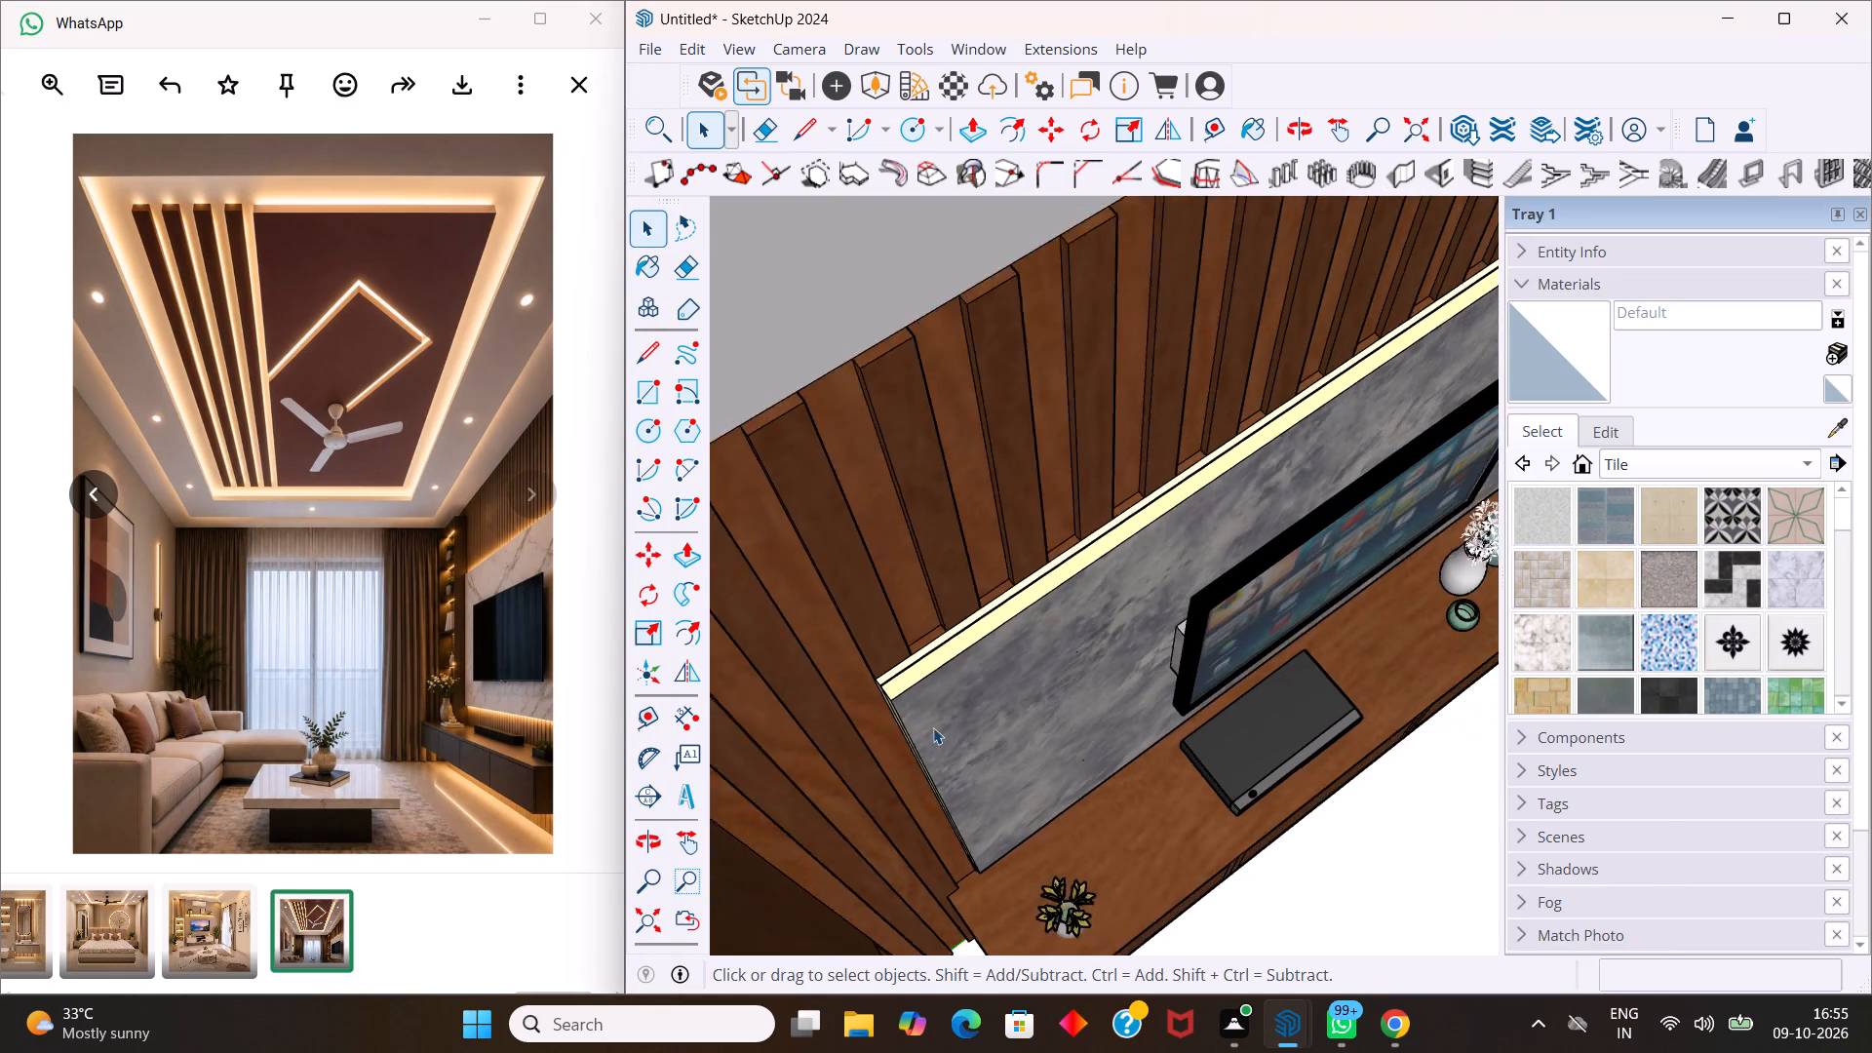
scroll(933, 727, "down", 18)
scroll(860, 515, "up", 1)
scroll(859, 512, "down", 14)
middle_click_drag(999, 641, 1003, 650)
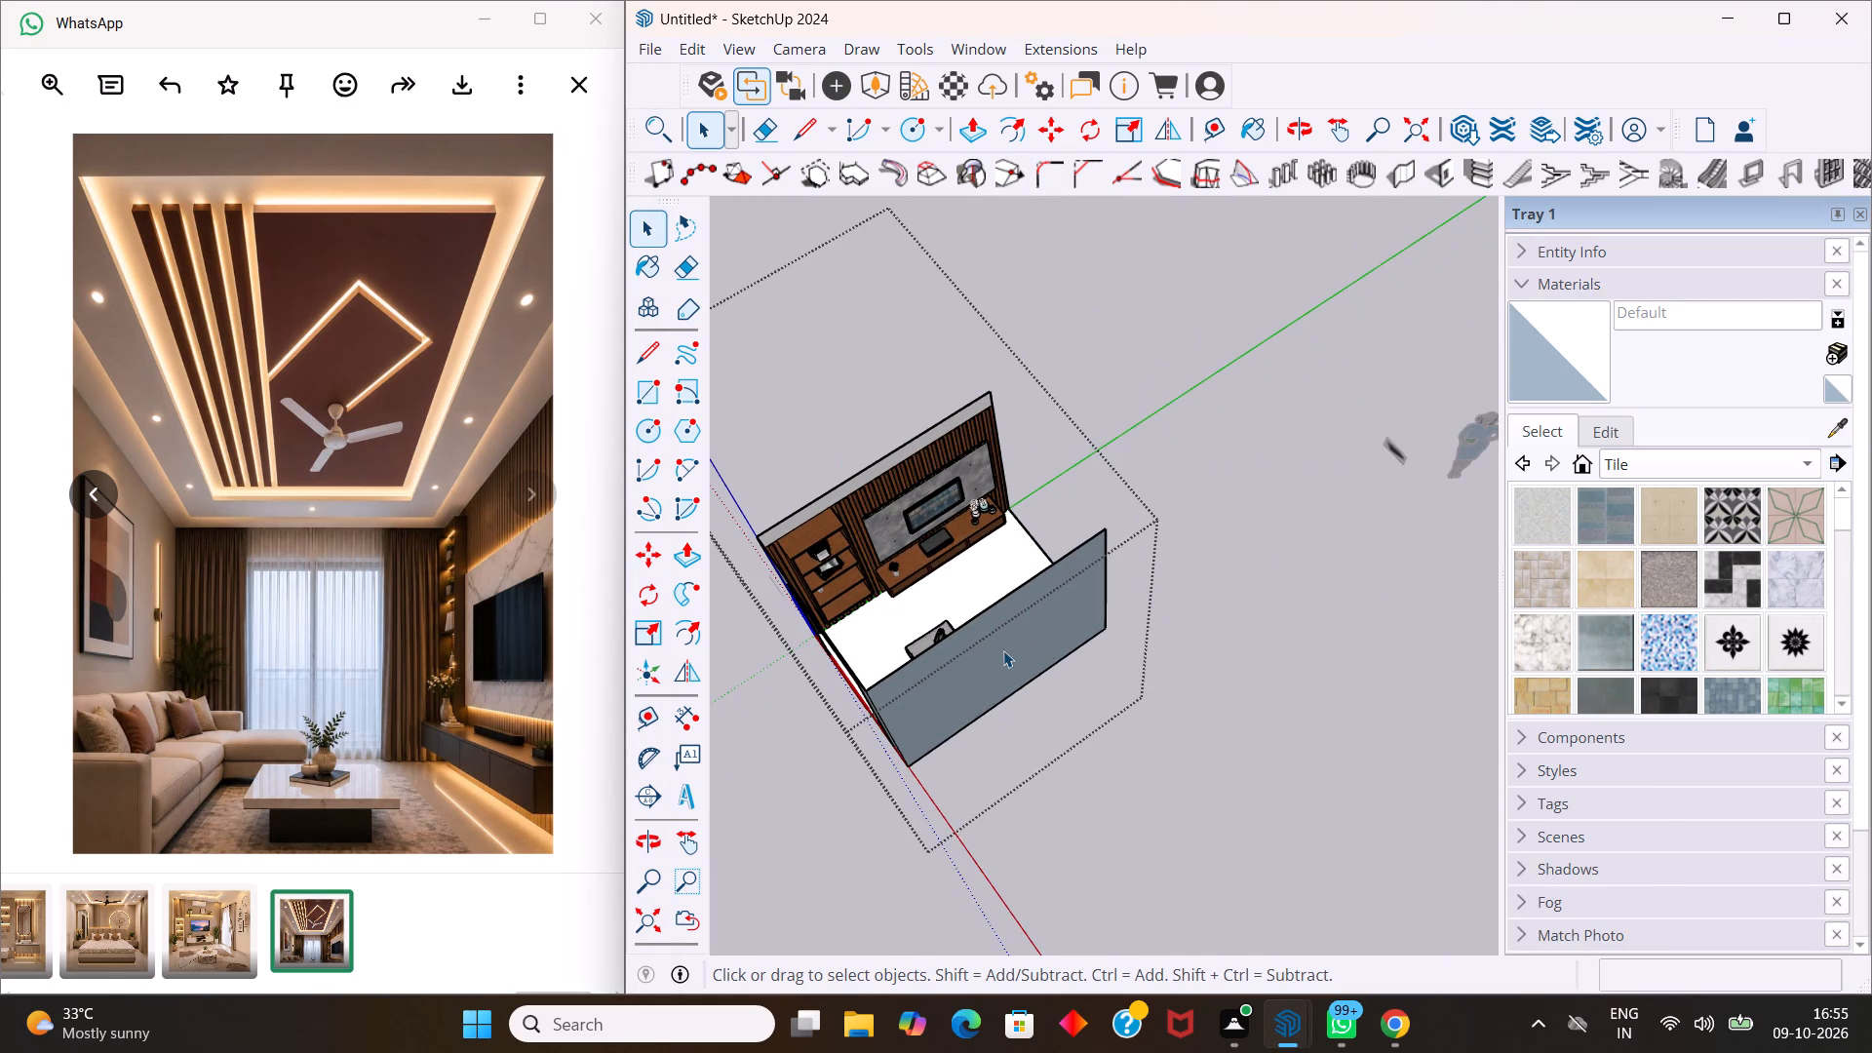
middle_click_drag(1003, 650, 816, 416)
middle_click_drag(899, 535, 806, 409)
middle_click_drag(774, 358, 755, 331)
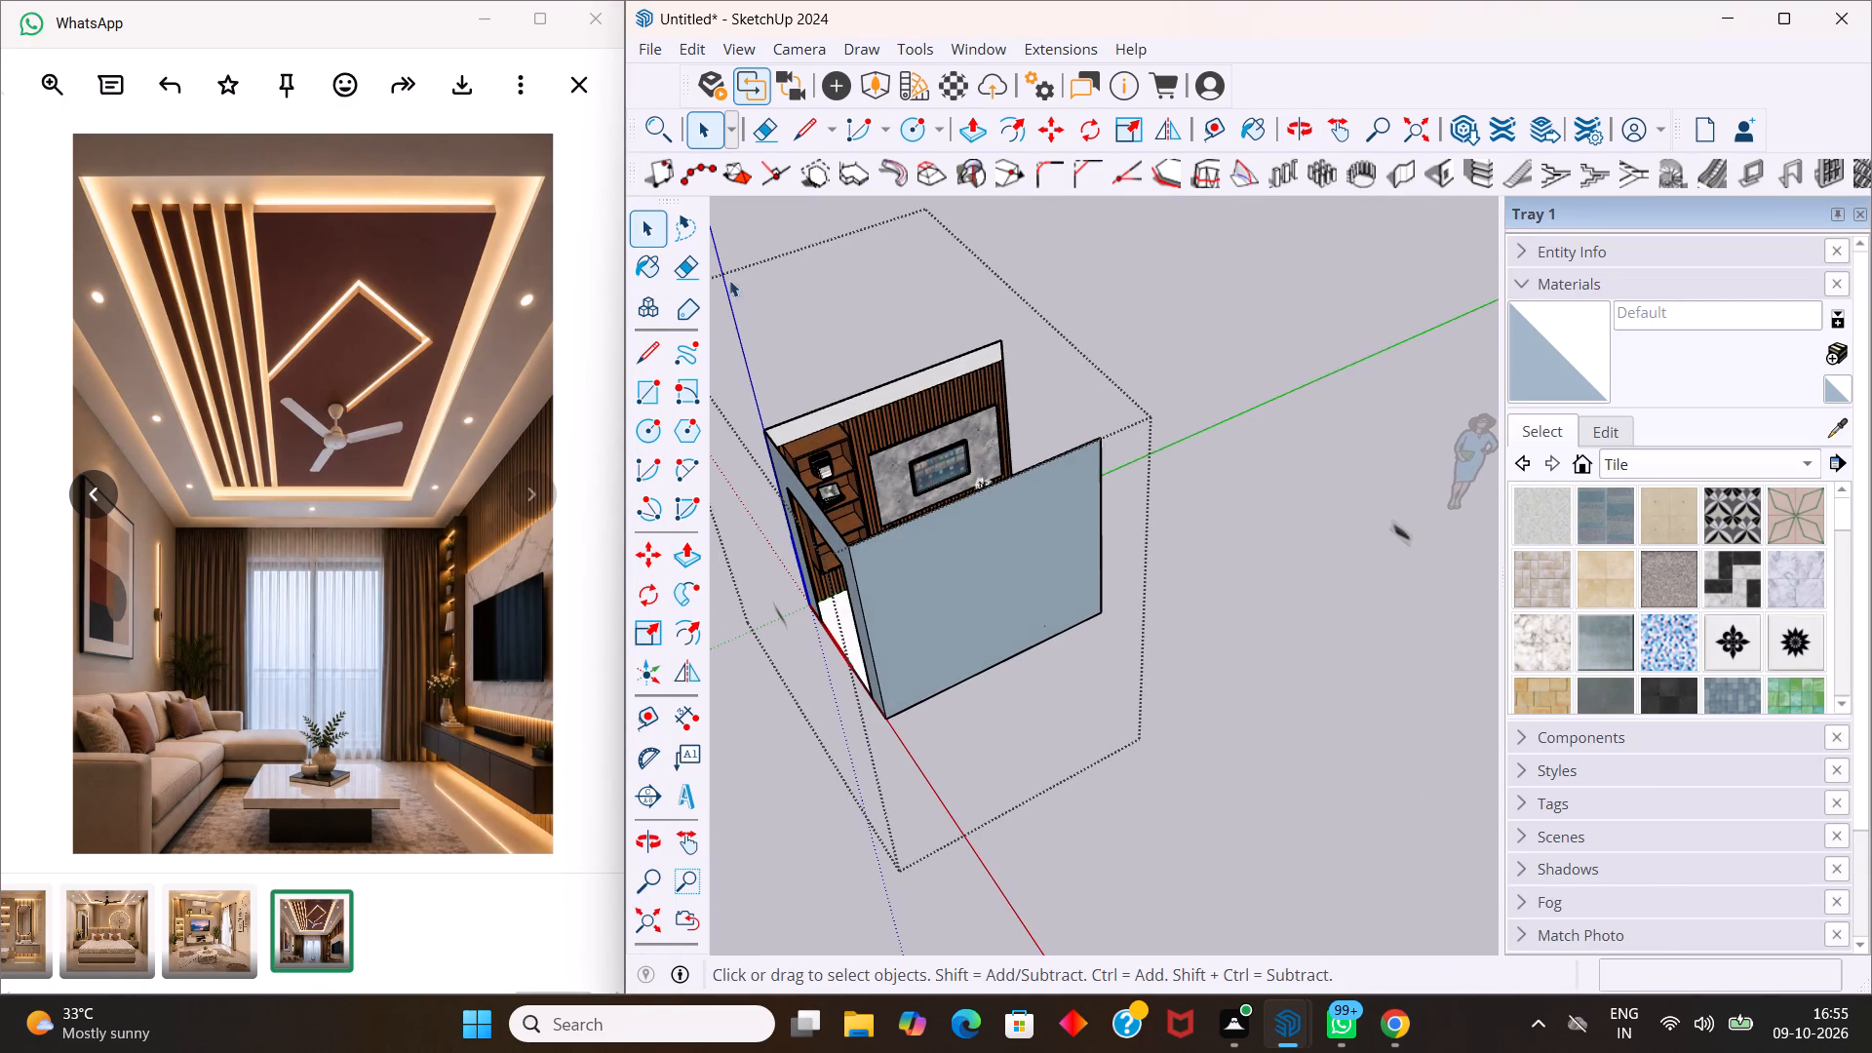
Save the SketchUp model as living 5.1 in the Documents folder.
left_click(644, 50)
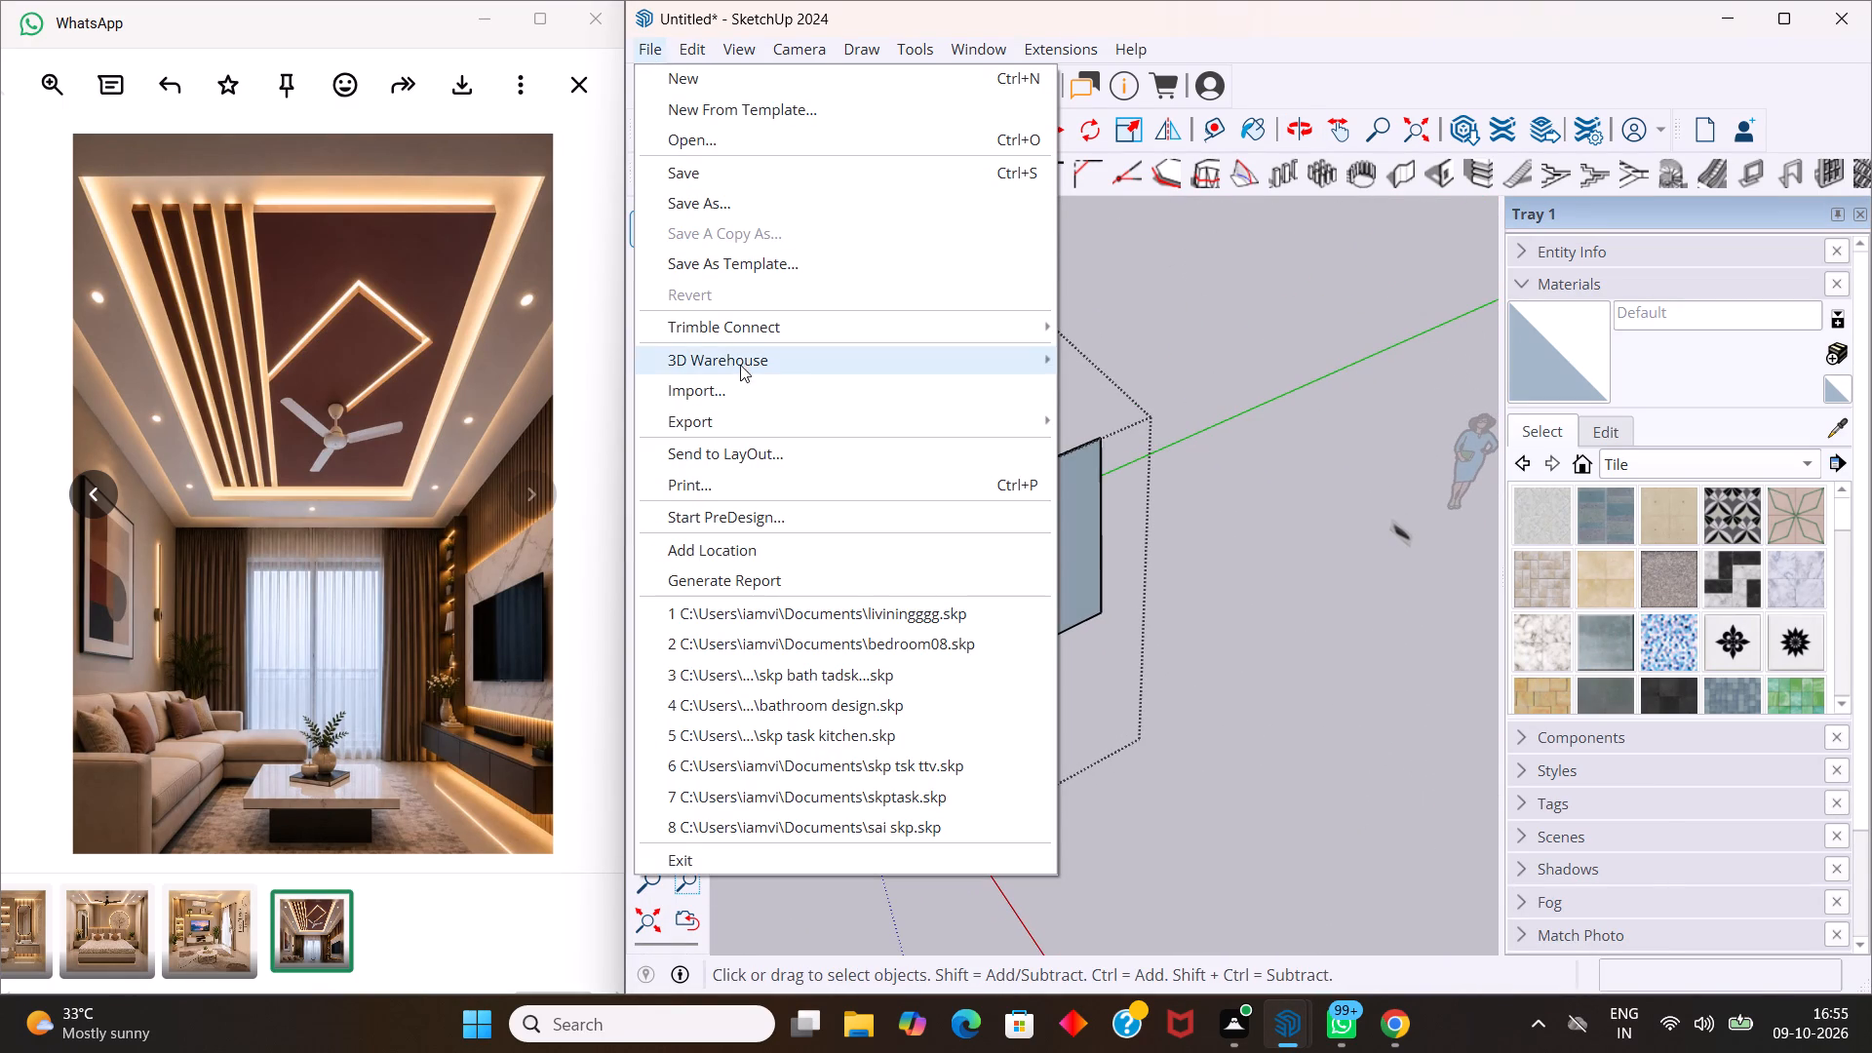
left_click(730, 201)
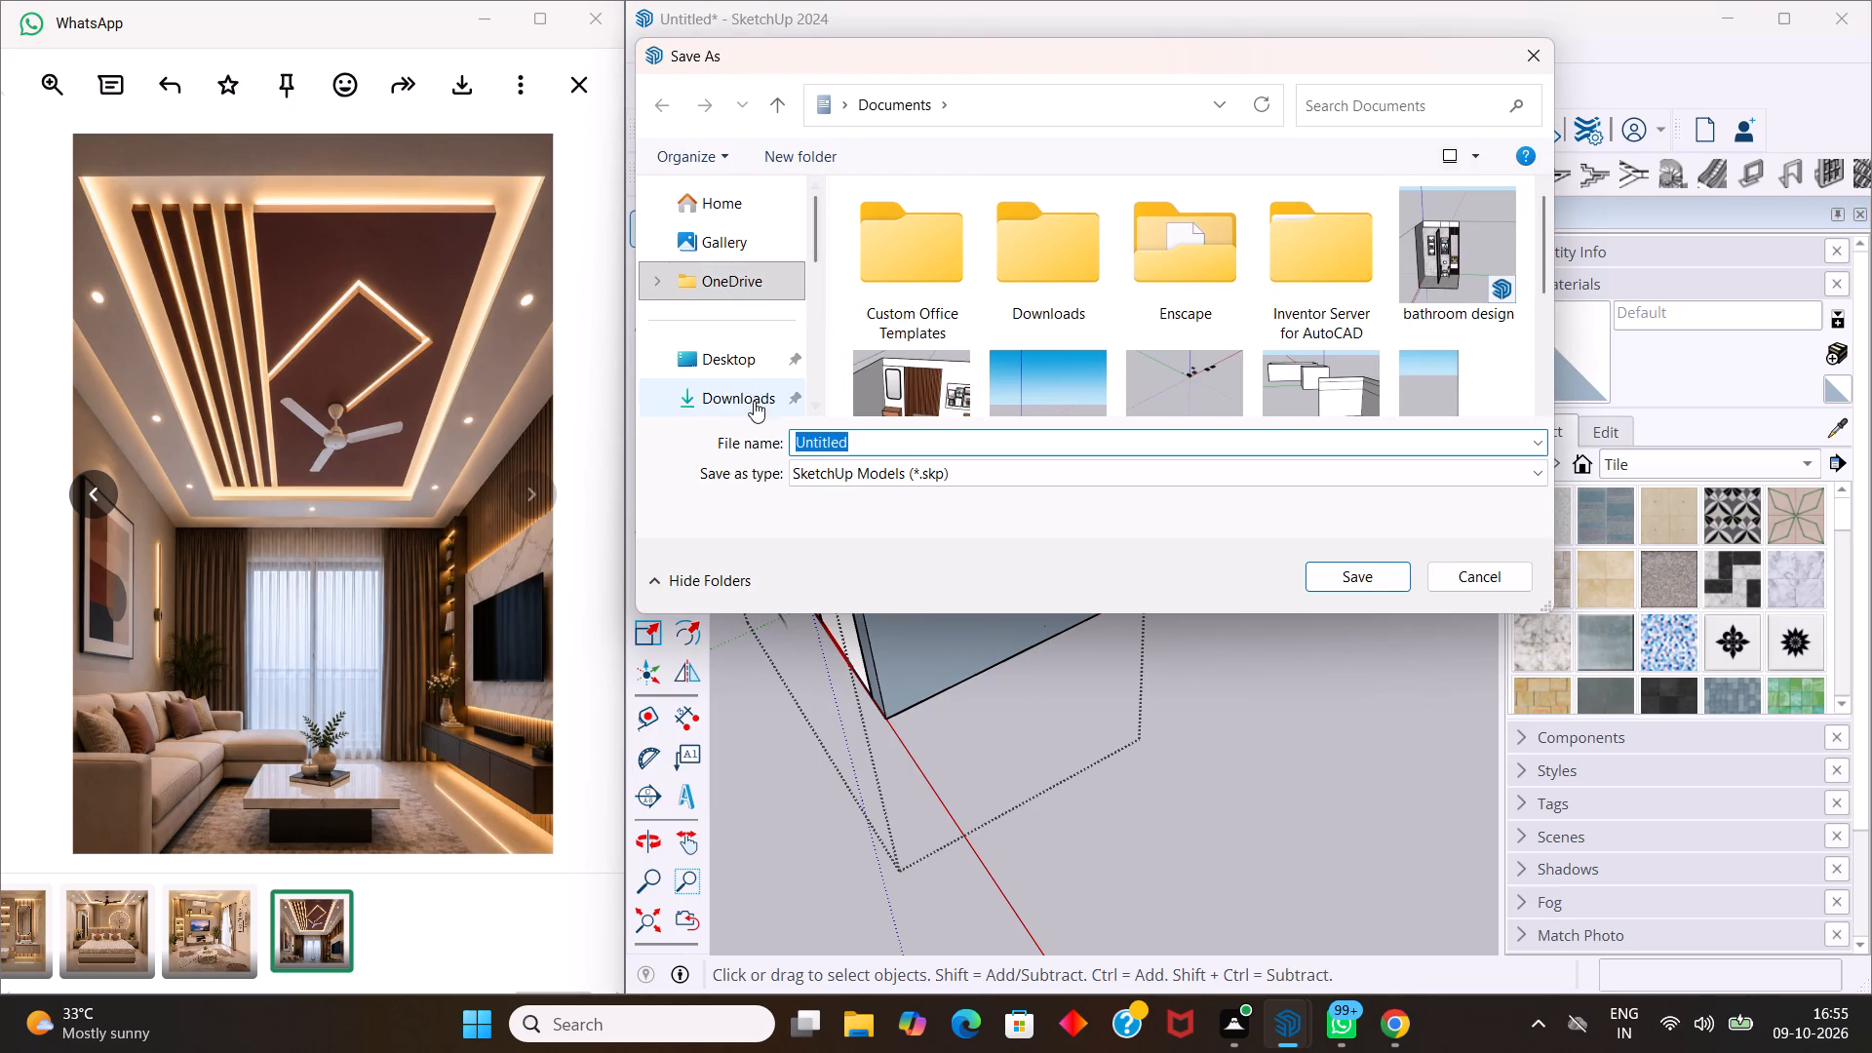
scroll(756, 413, "down", 1)
left_click(734, 321)
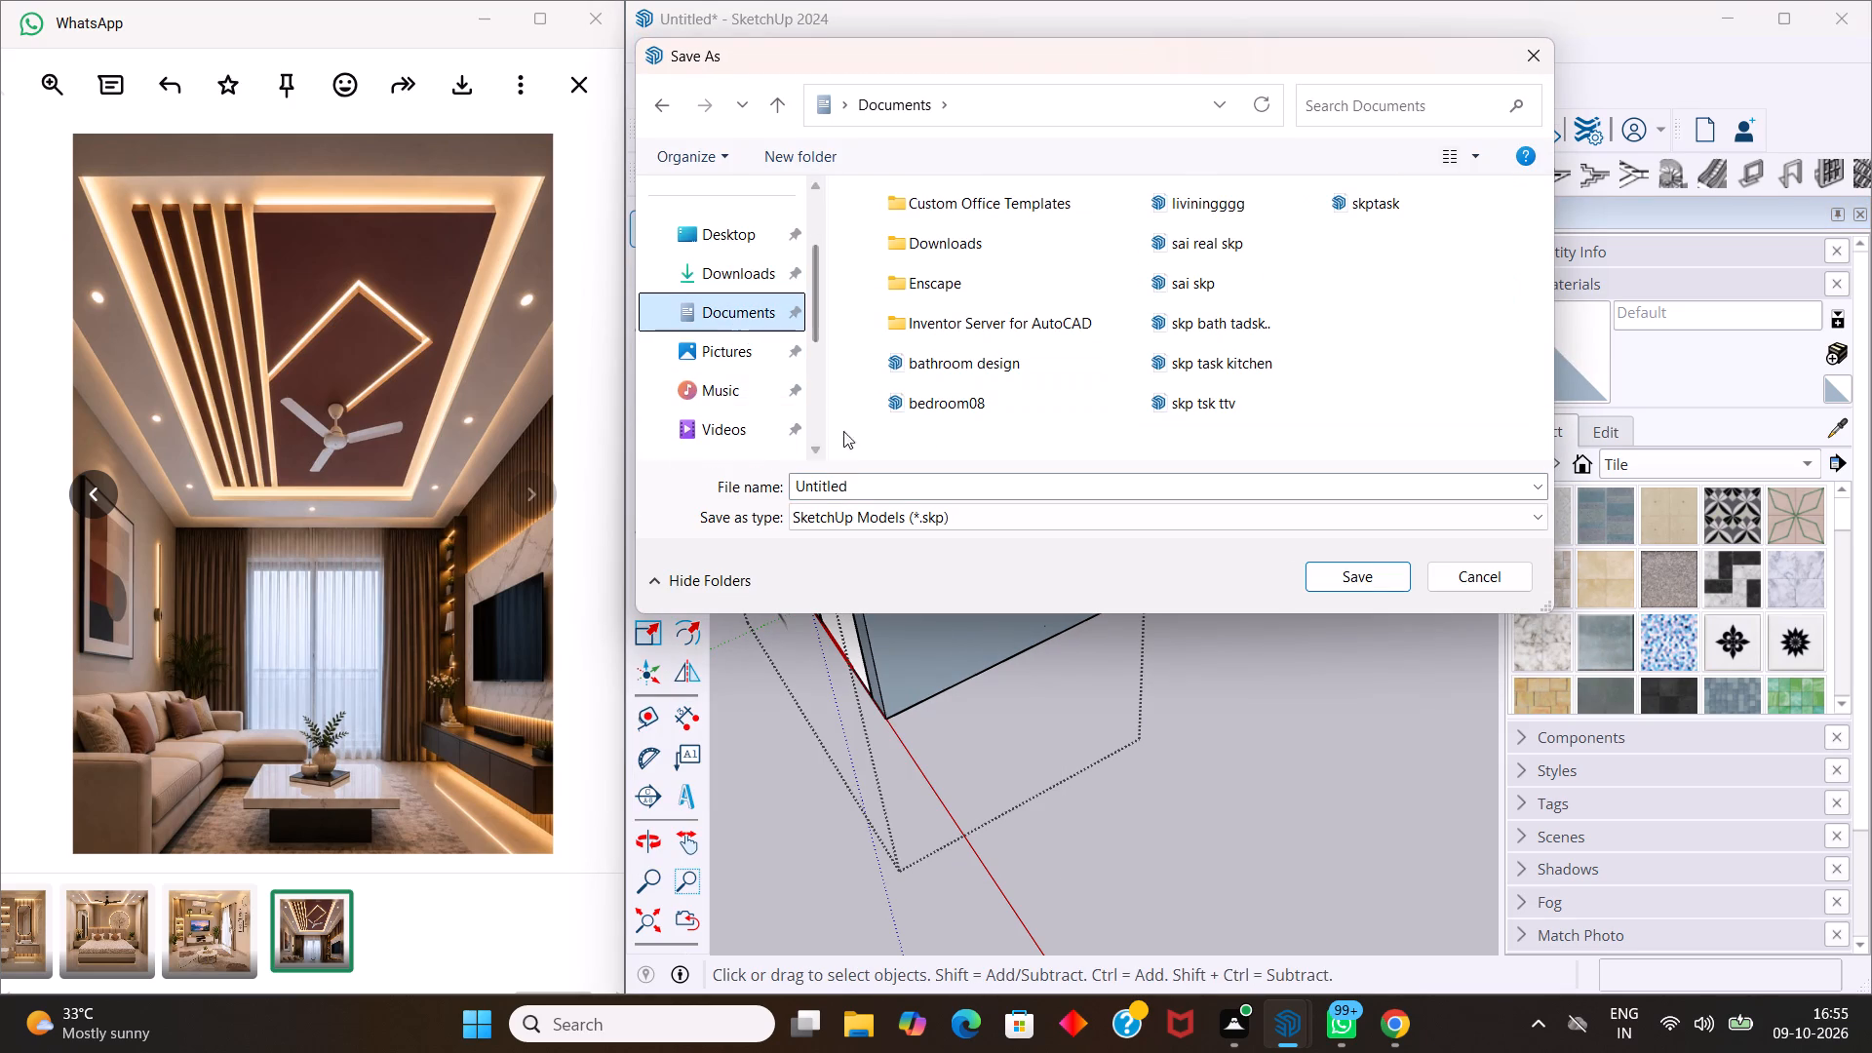
left_click(857, 487)
key("BackSpace")
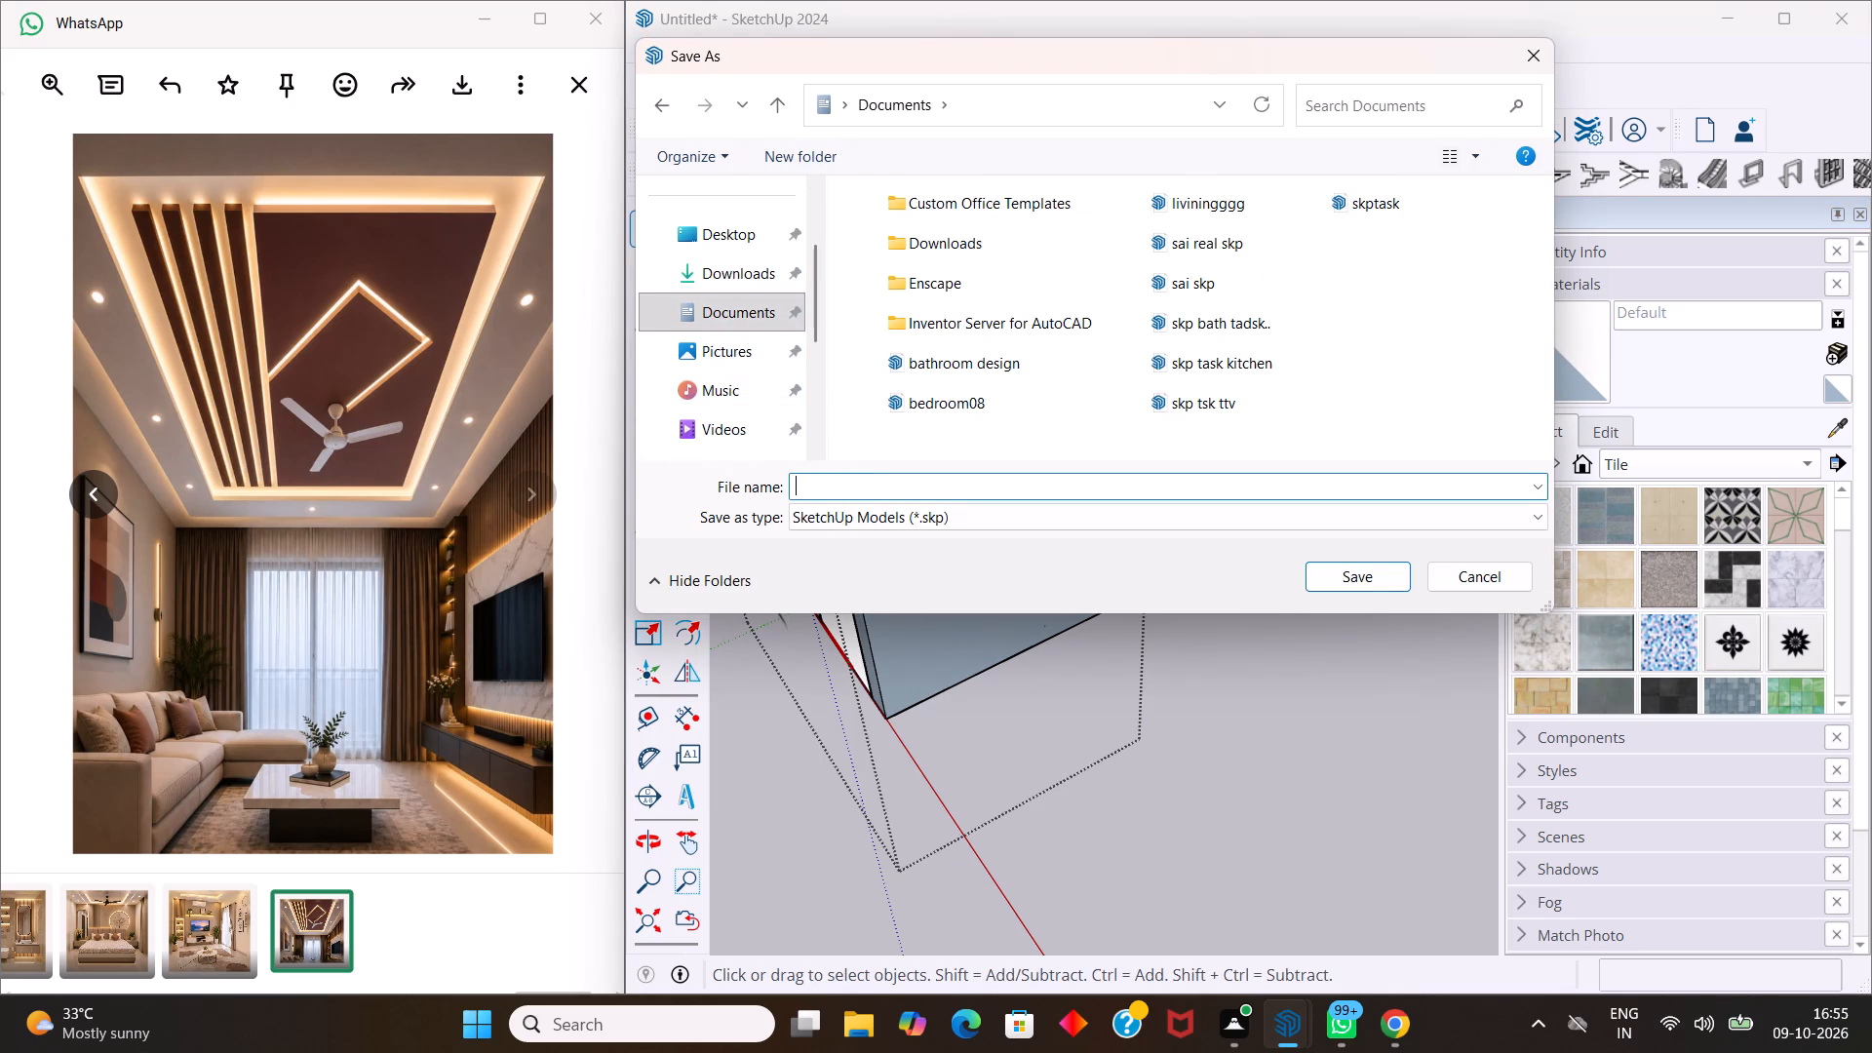
type("living")
key("space")
key("5")
type(".1")
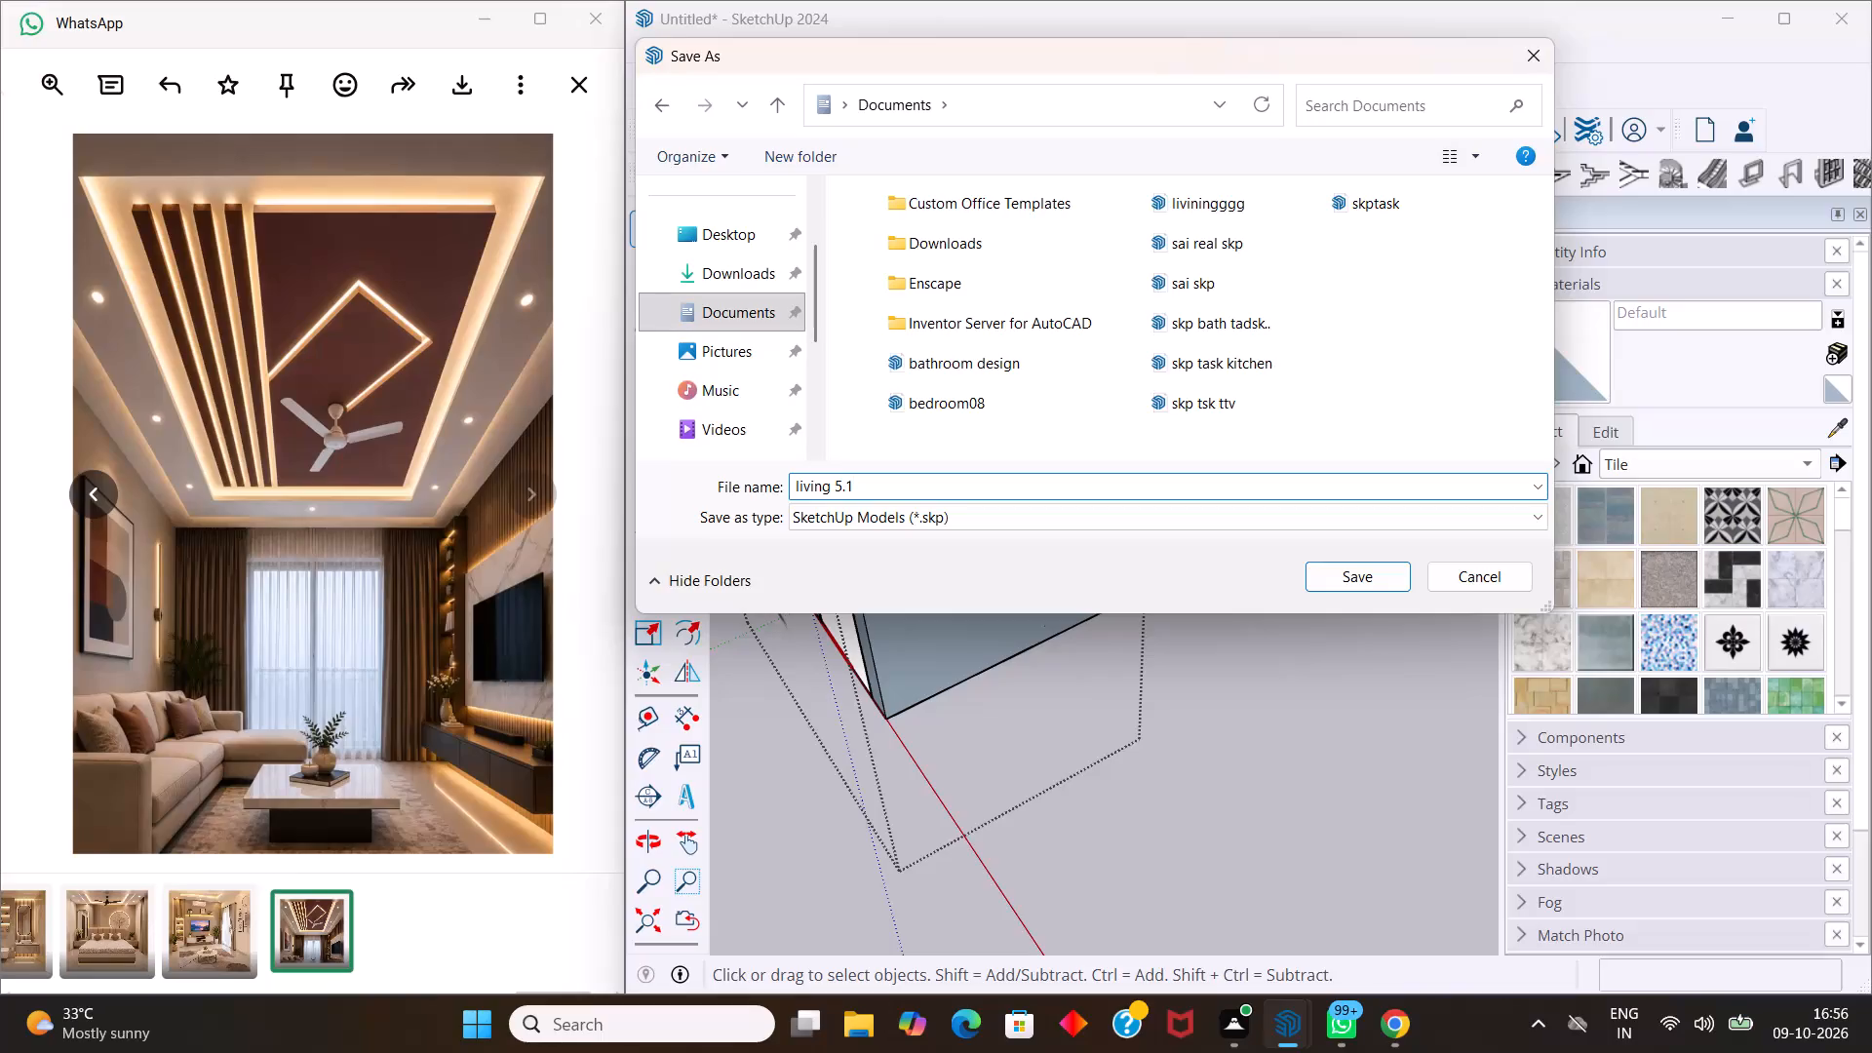
left_click(1342, 584)
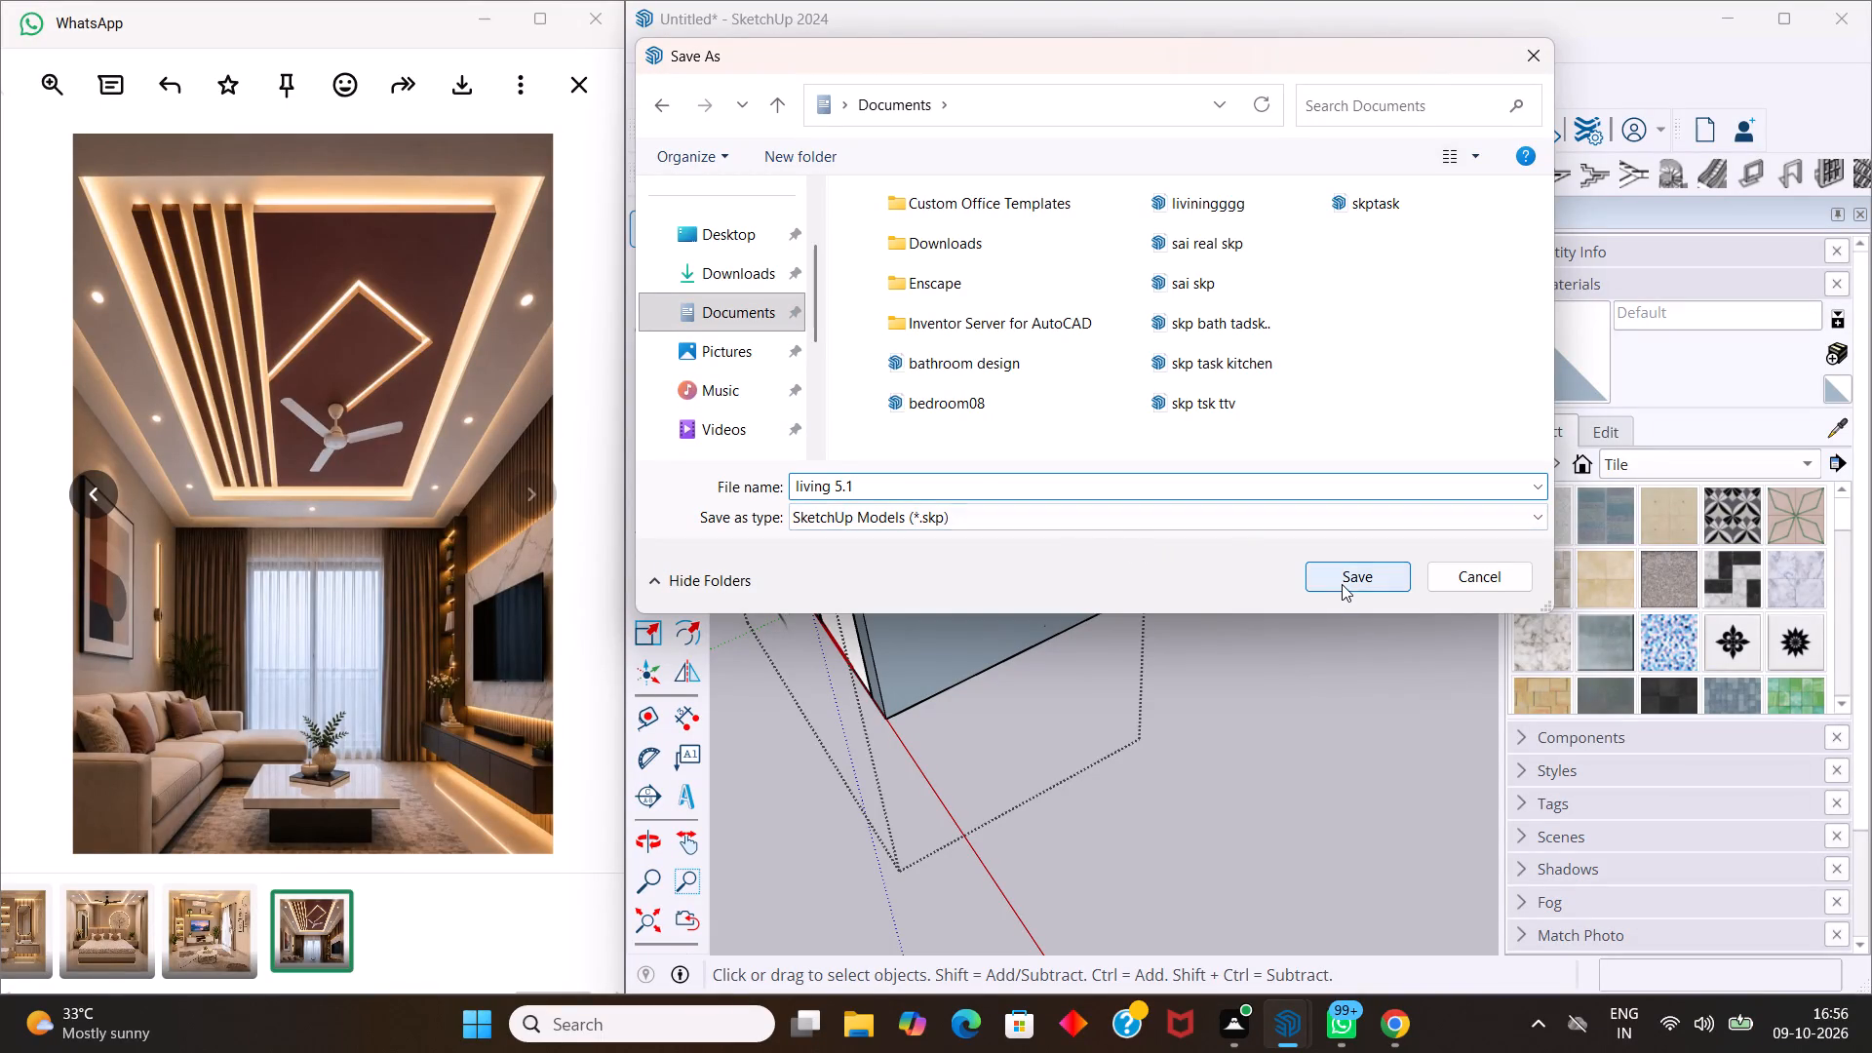